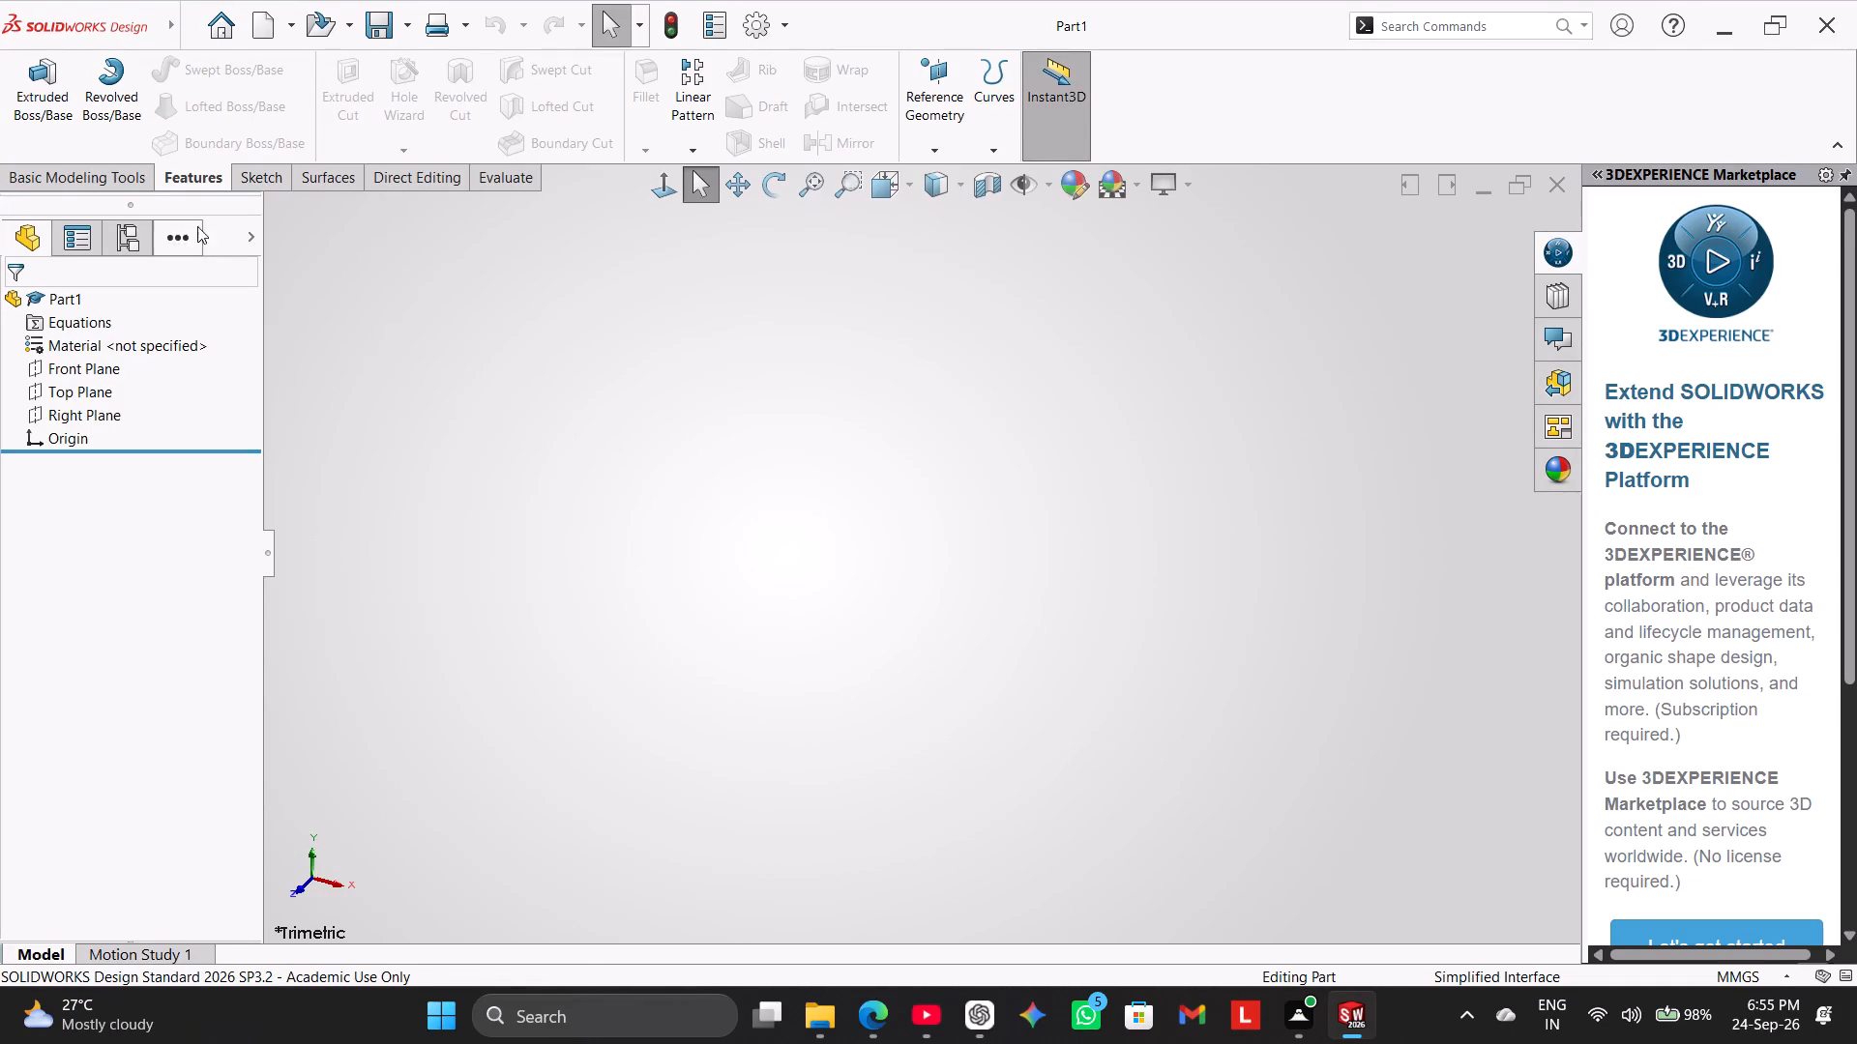
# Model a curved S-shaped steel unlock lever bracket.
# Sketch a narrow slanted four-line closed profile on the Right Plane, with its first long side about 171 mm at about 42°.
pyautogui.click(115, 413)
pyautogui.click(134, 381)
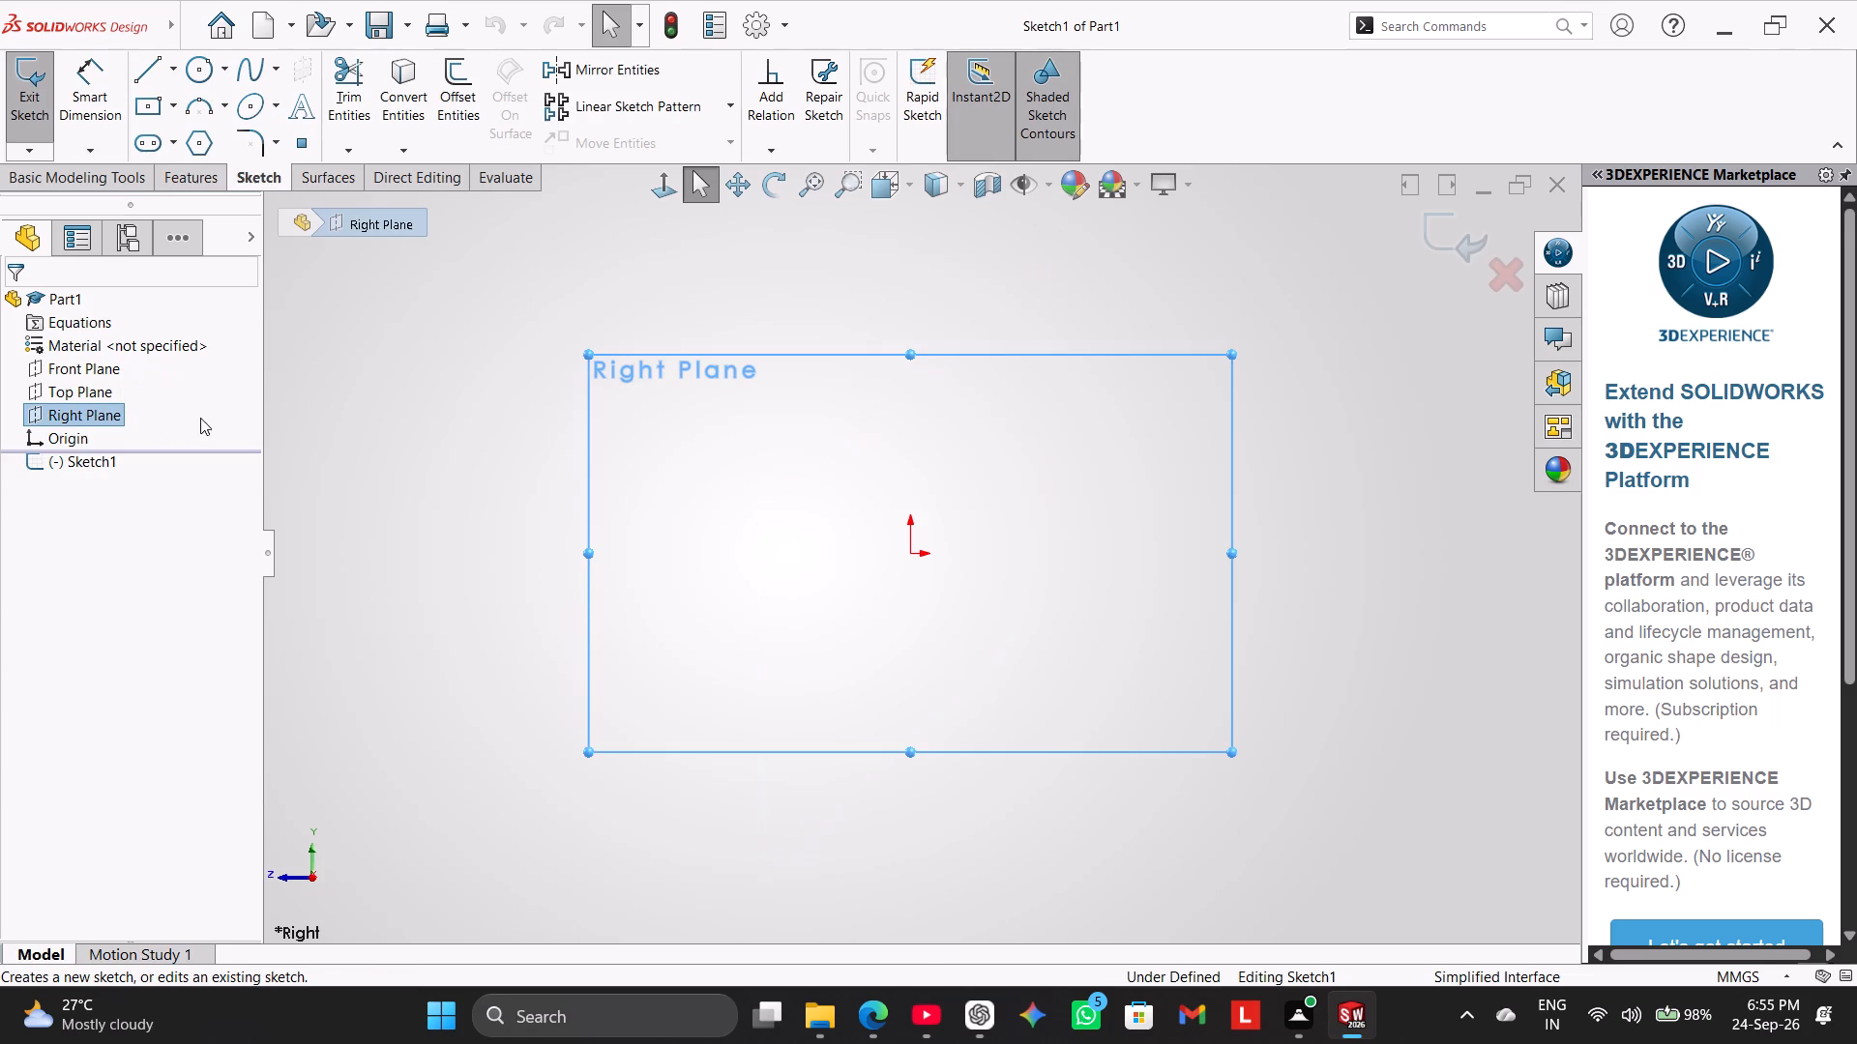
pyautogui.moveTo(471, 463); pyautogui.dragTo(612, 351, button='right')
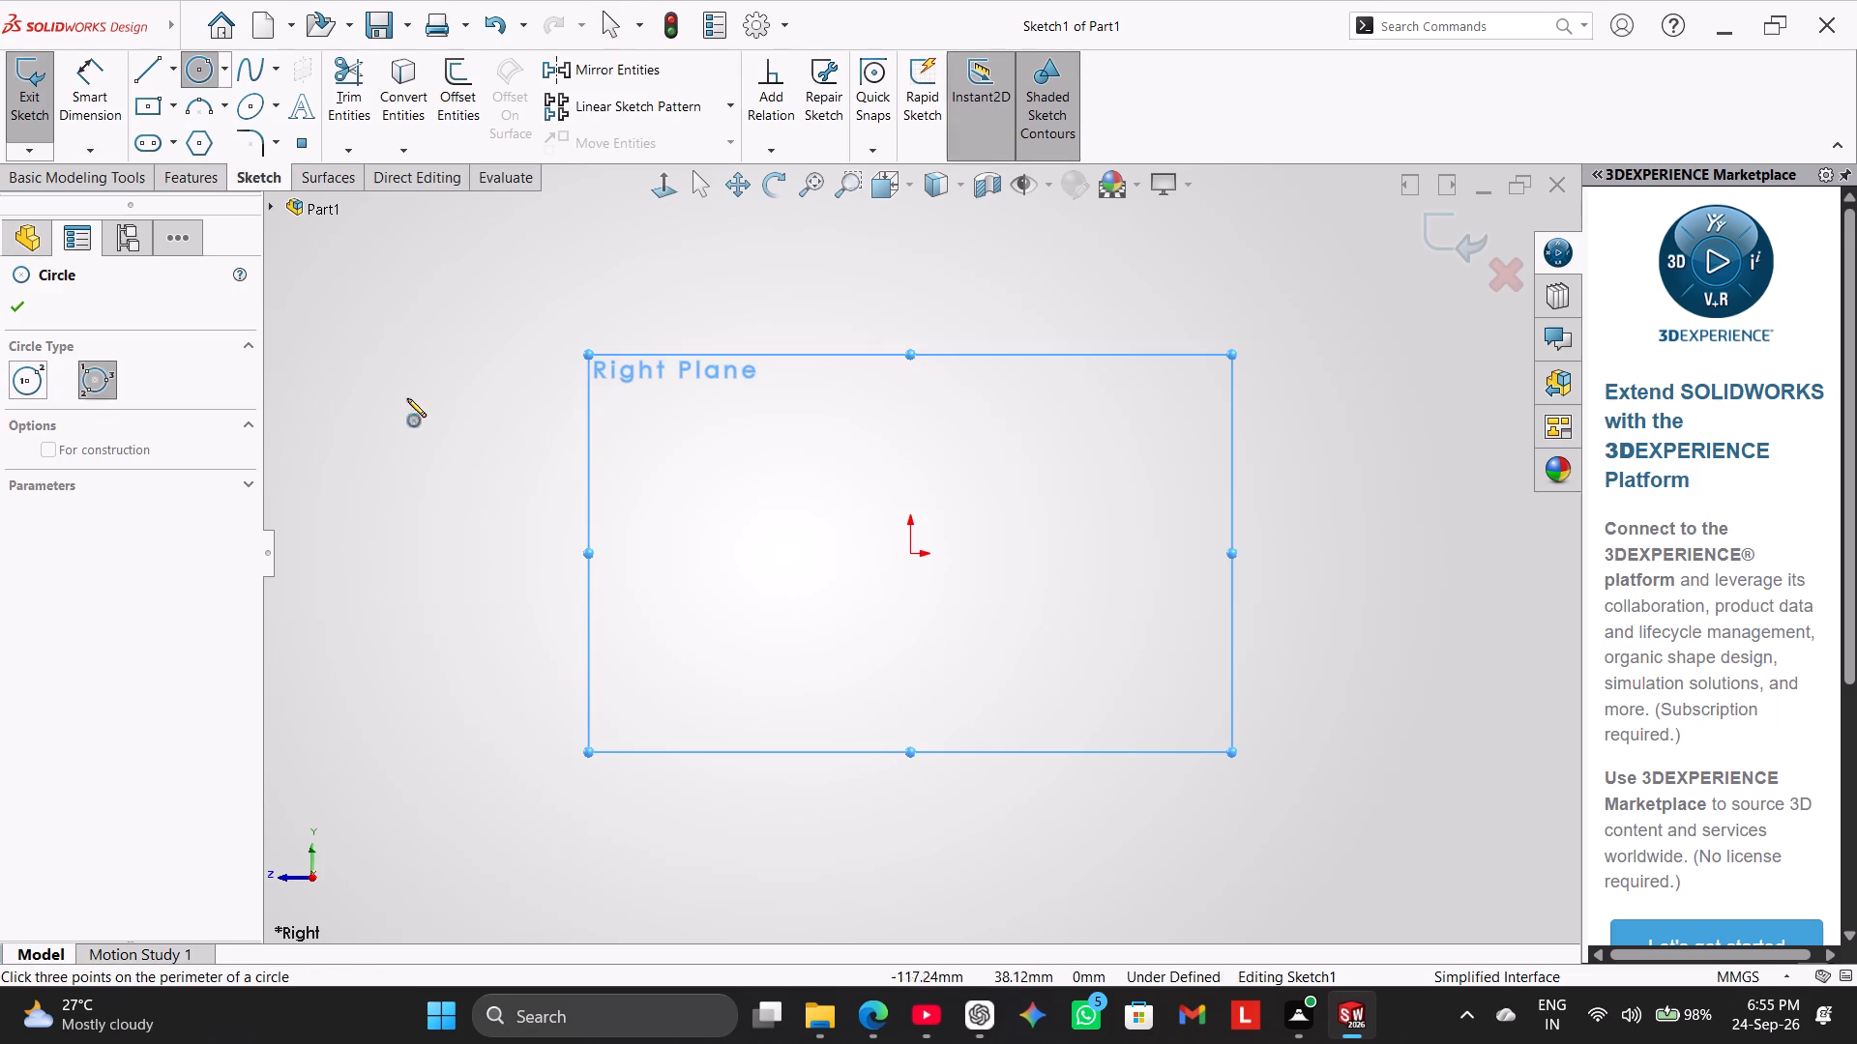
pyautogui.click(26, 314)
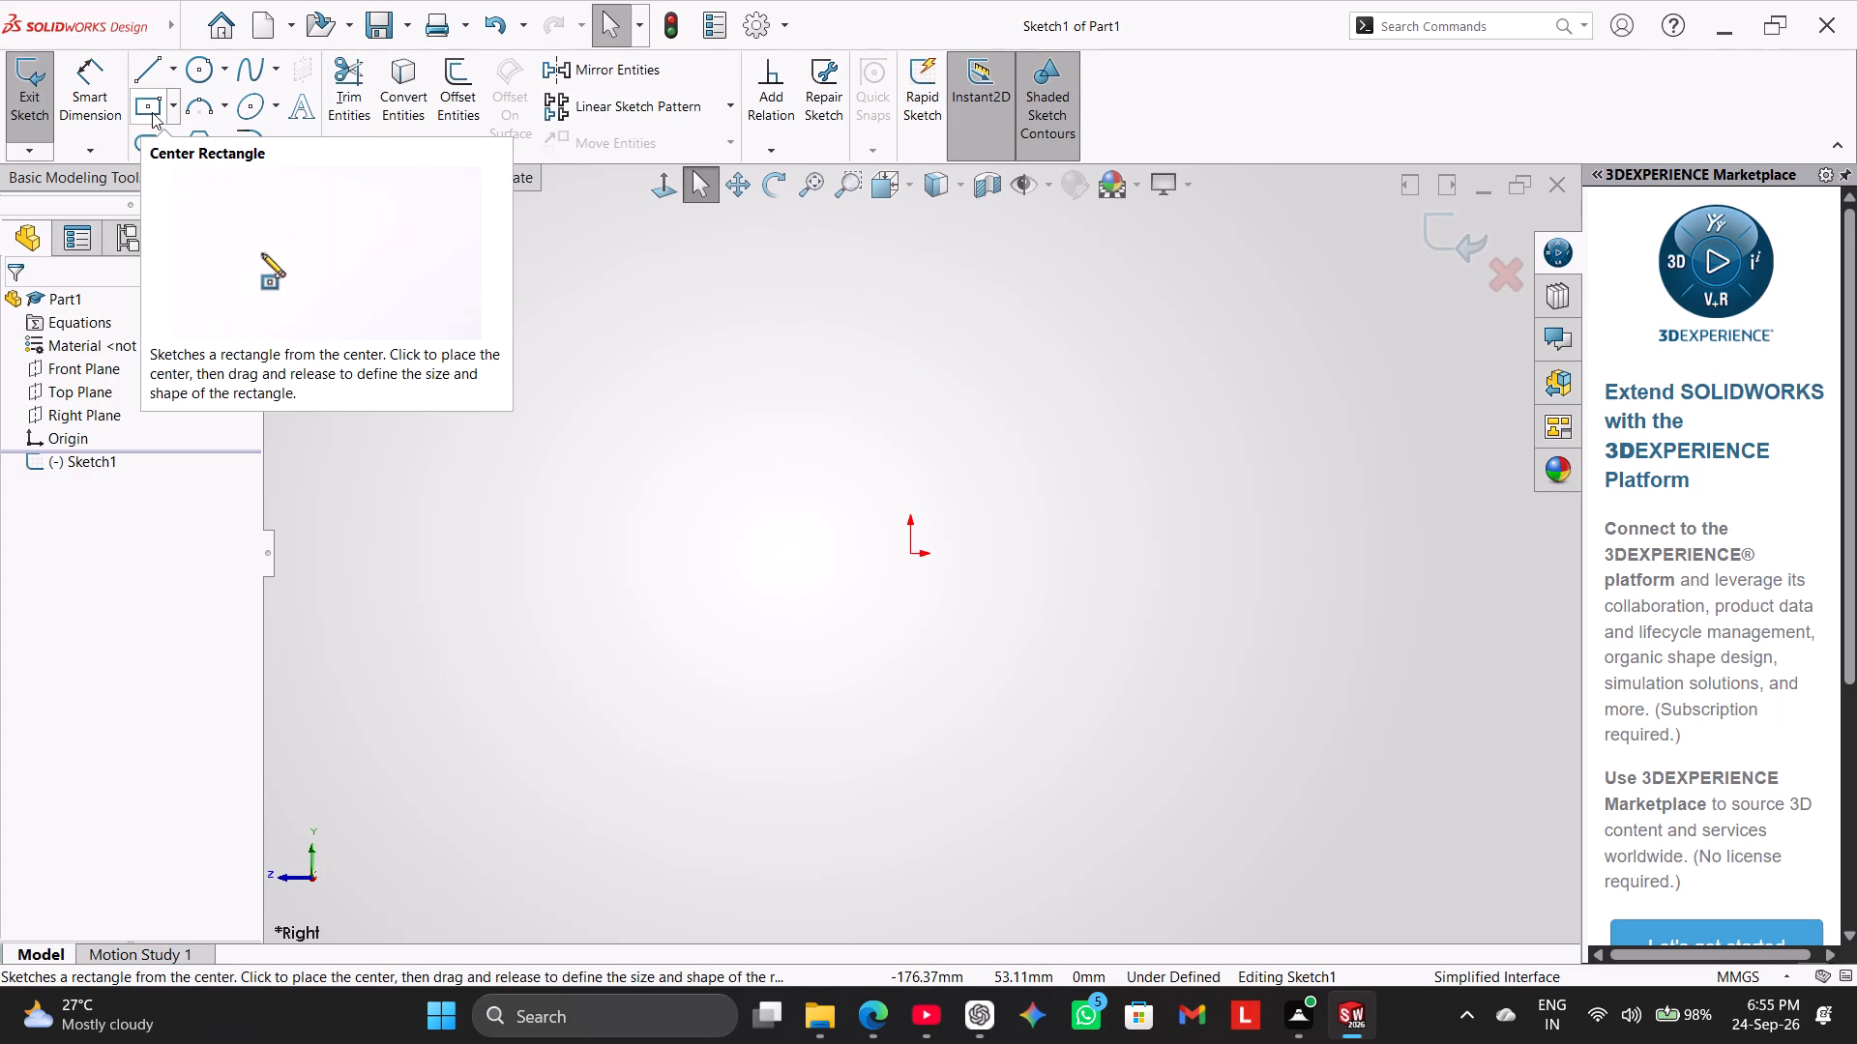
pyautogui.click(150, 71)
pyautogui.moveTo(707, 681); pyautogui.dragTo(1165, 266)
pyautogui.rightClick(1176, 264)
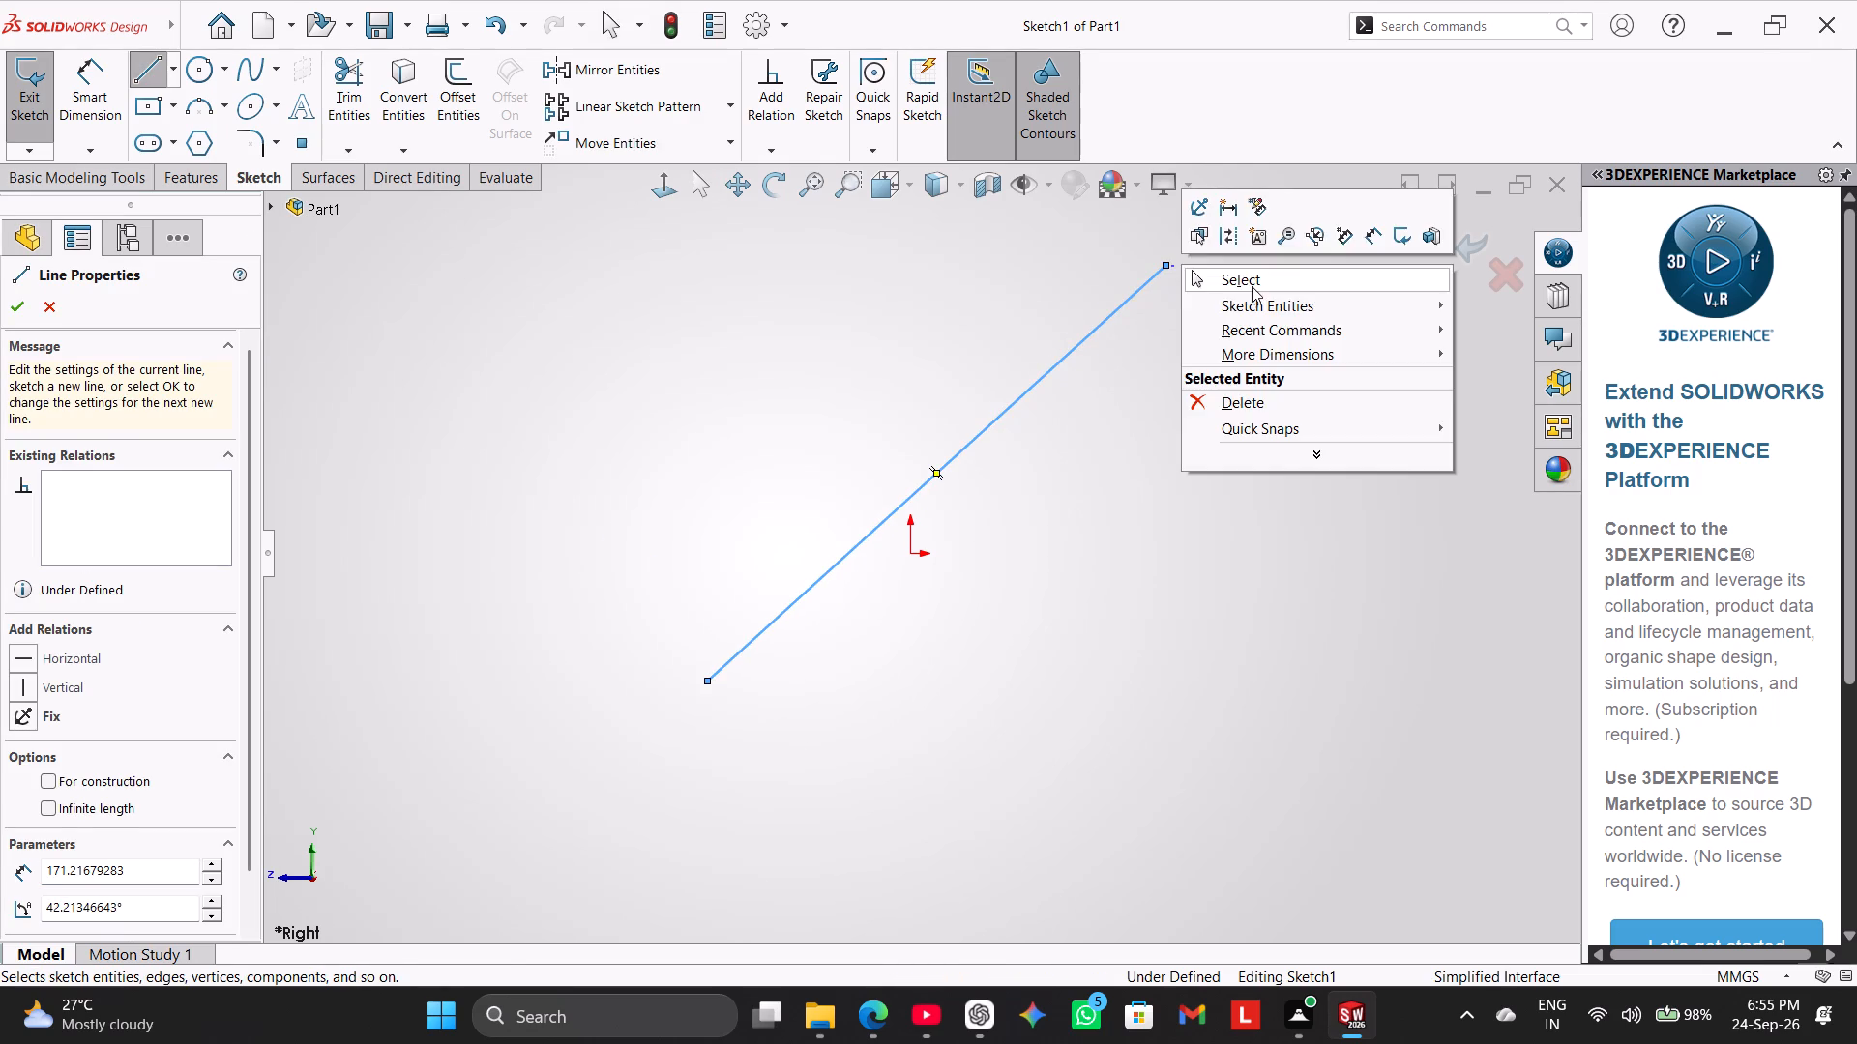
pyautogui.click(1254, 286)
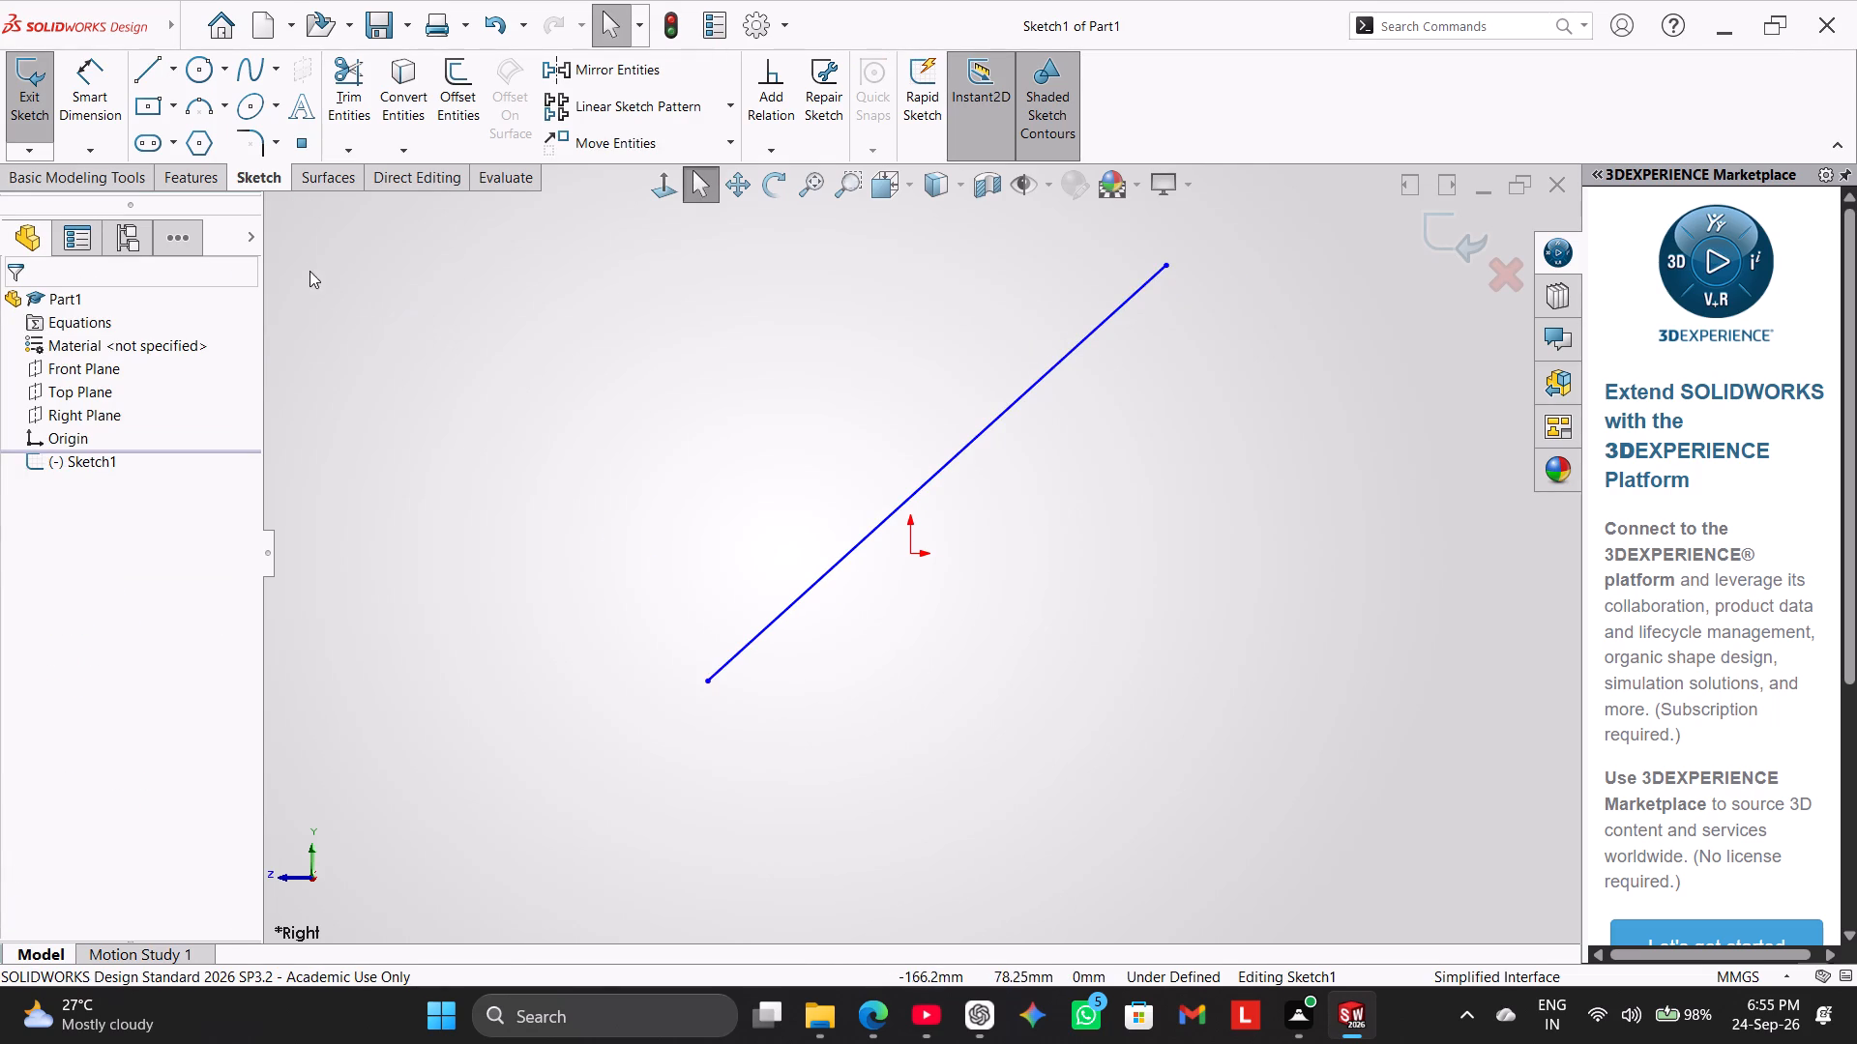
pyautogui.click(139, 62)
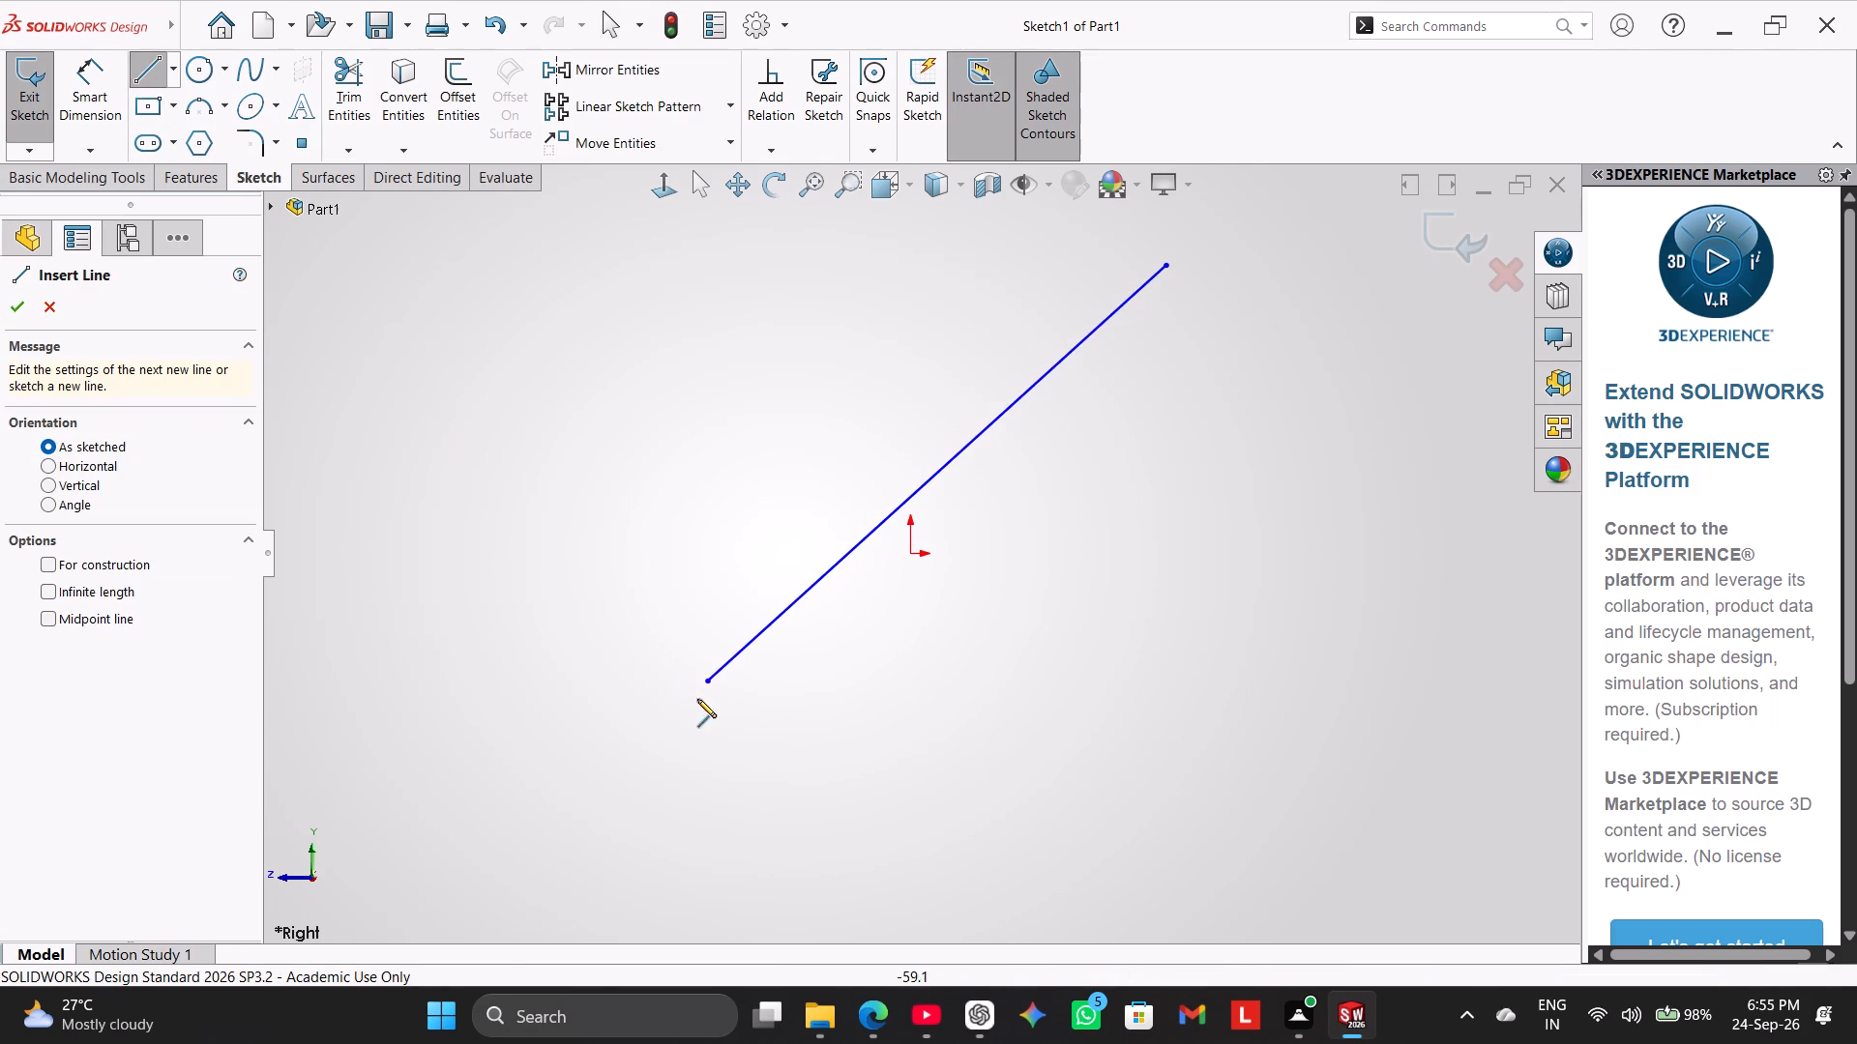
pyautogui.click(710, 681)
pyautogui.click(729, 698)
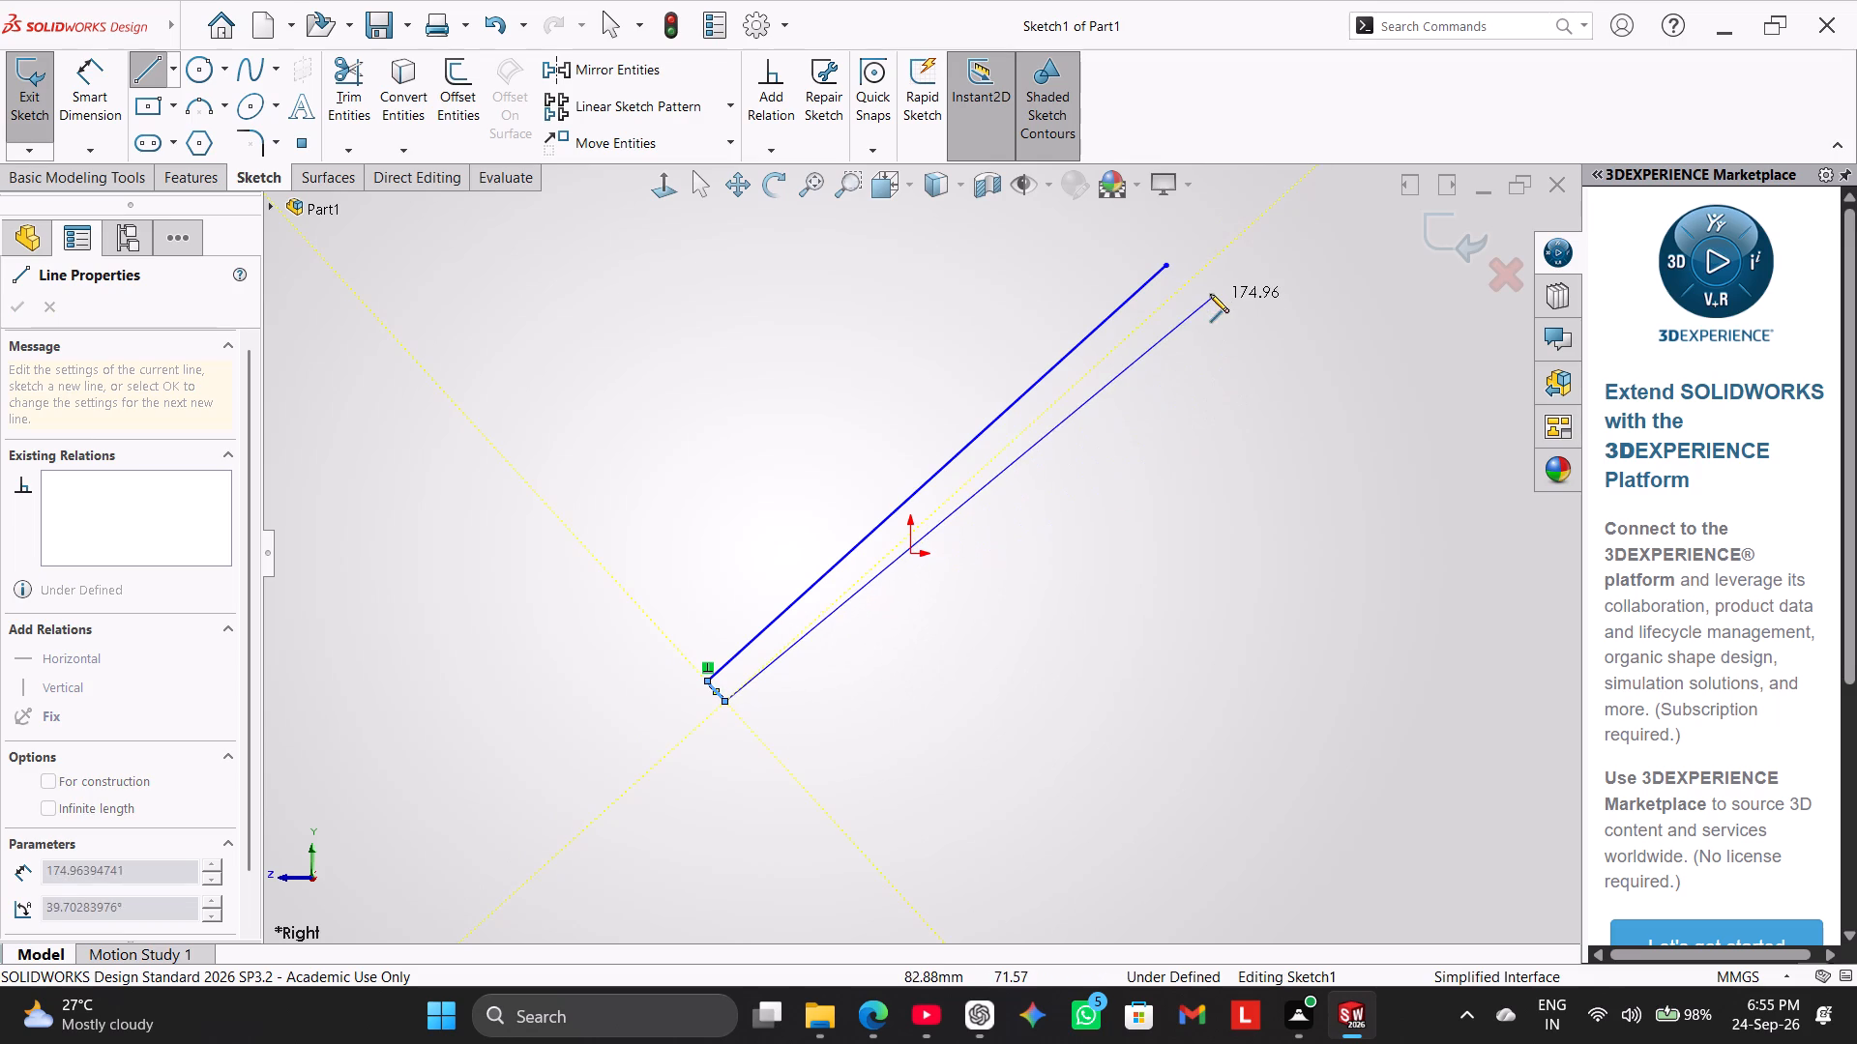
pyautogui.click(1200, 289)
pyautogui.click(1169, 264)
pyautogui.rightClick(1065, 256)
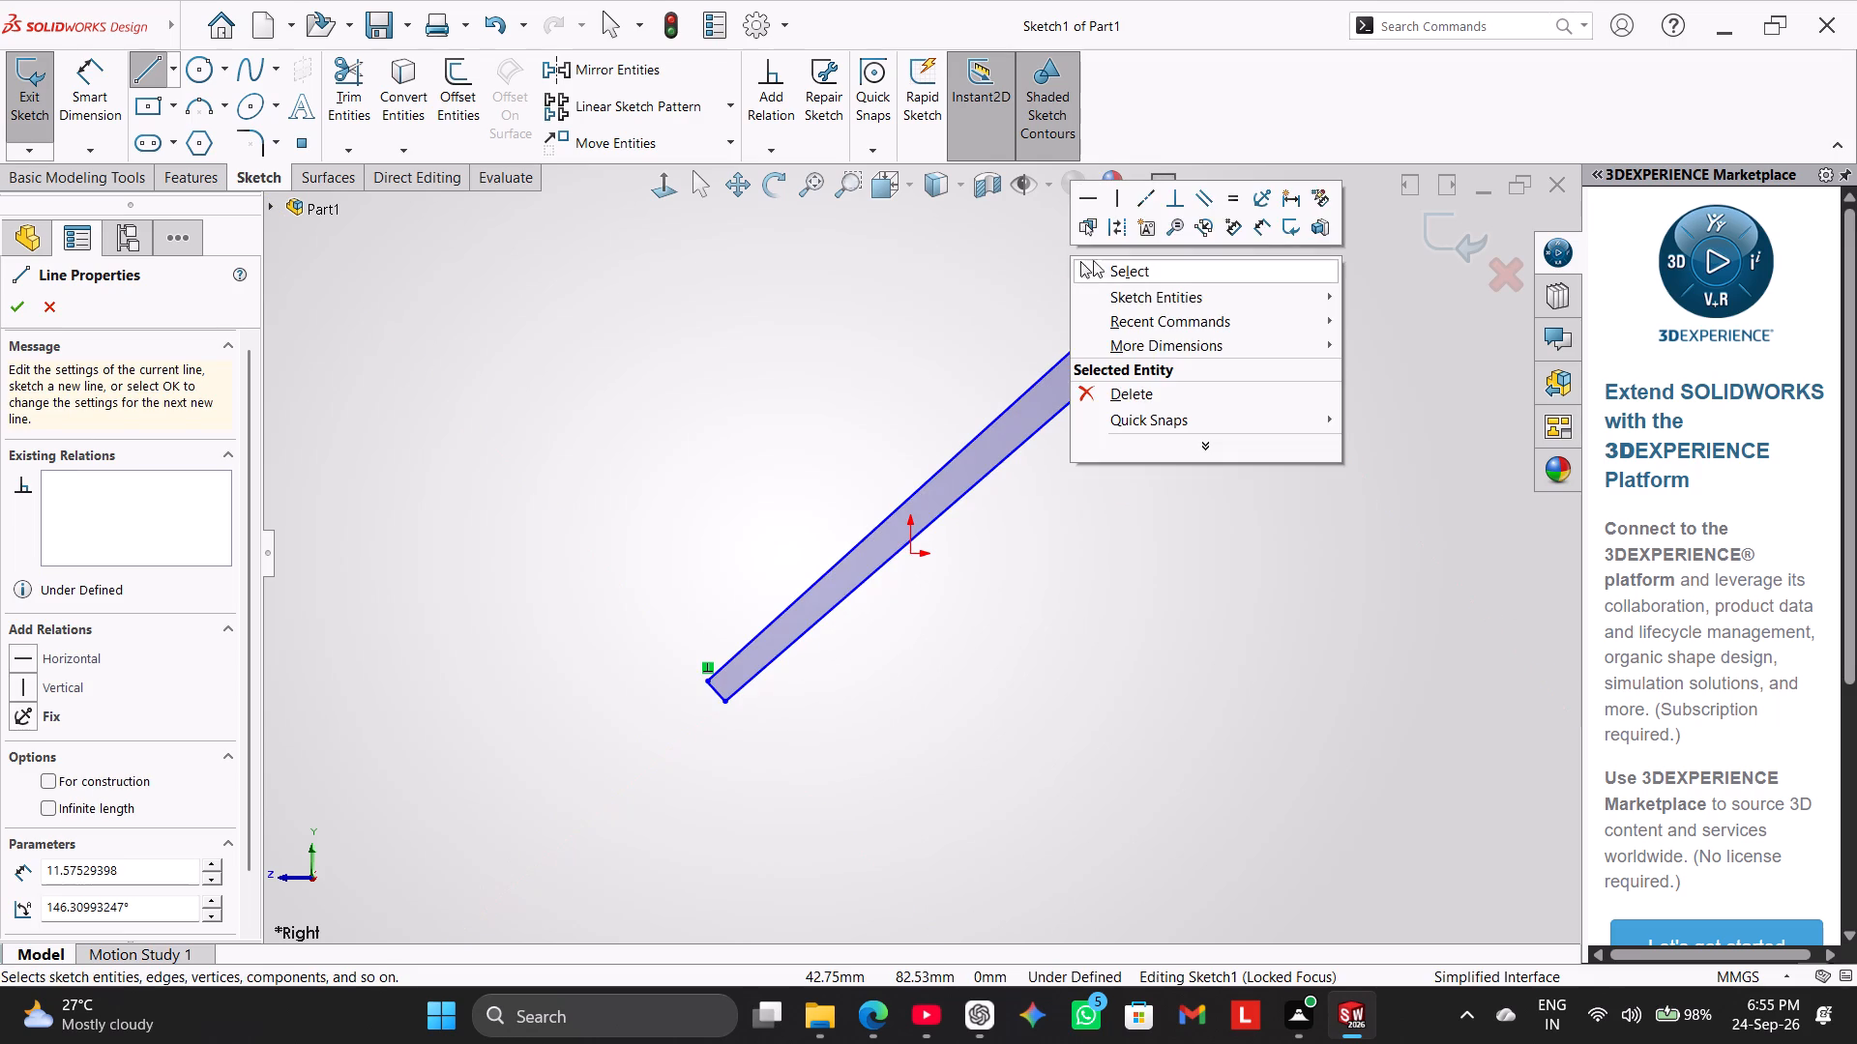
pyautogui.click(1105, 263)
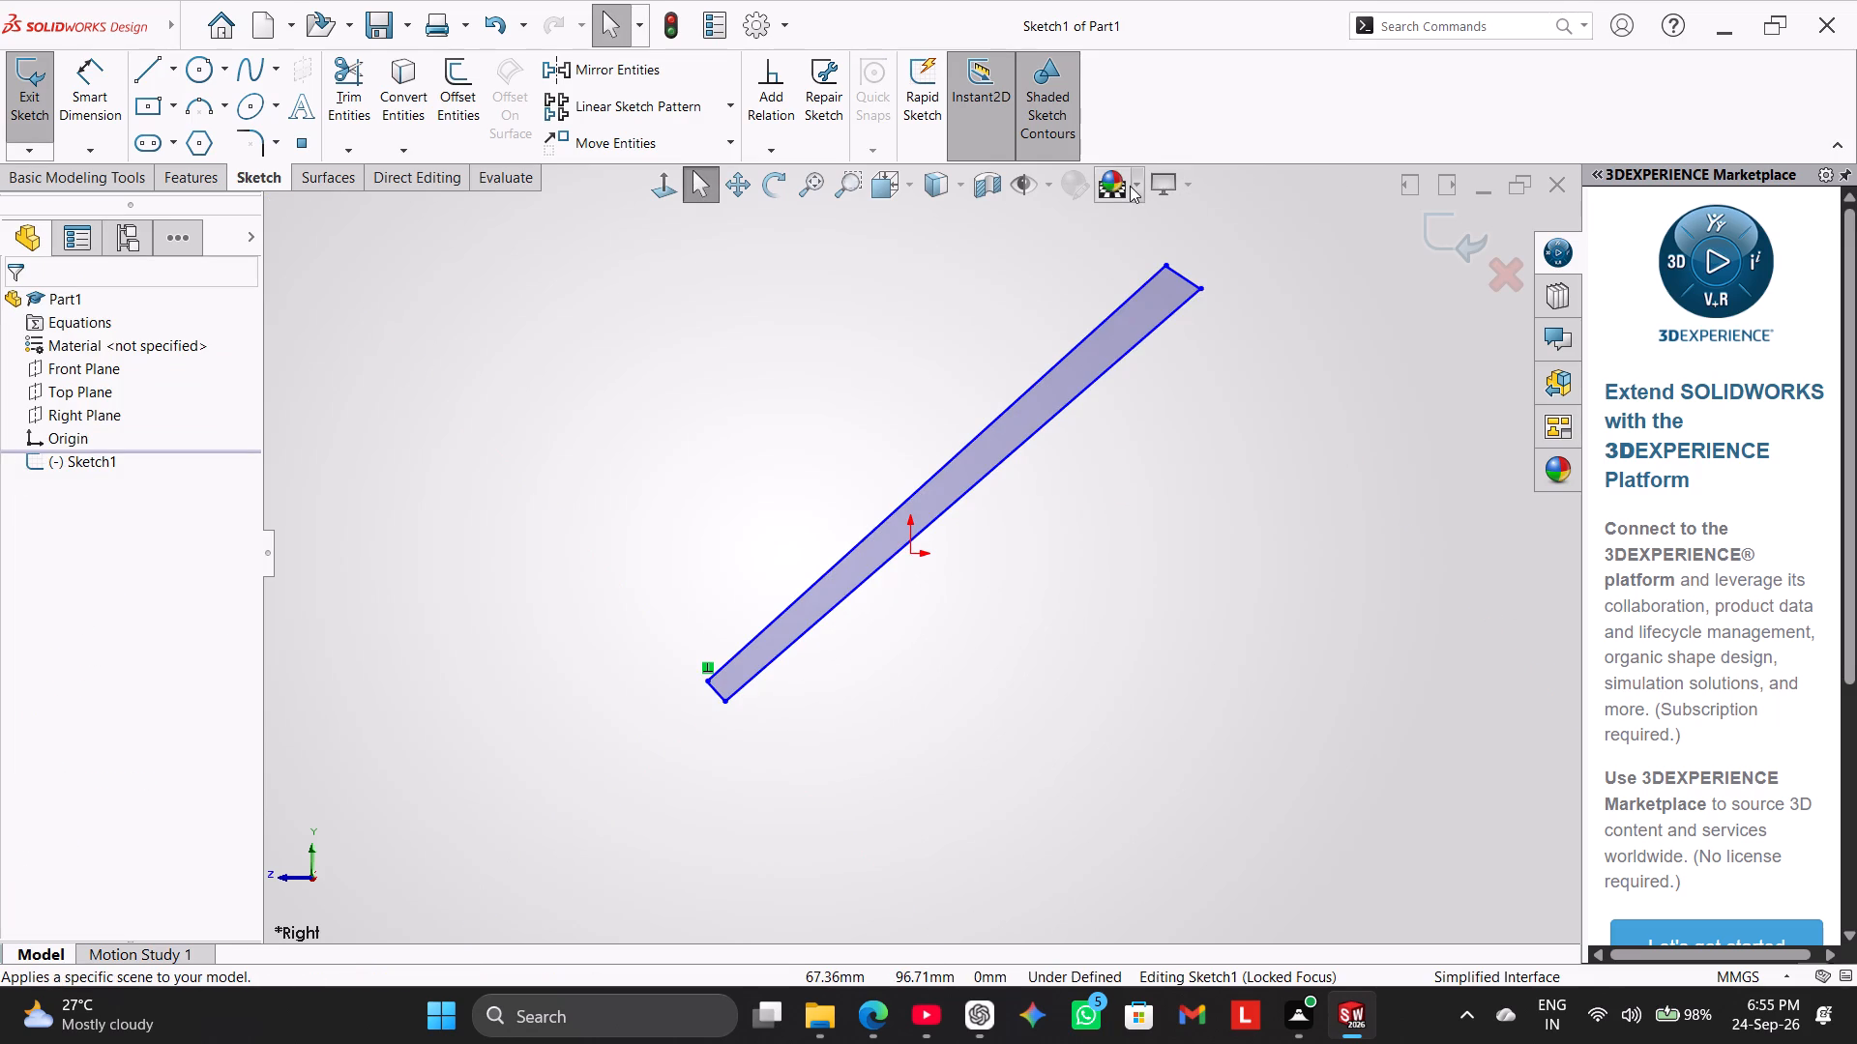
# Change the scene to a plain white background.
pyautogui.click(1132, 186)
pyautogui.click(1164, 242)
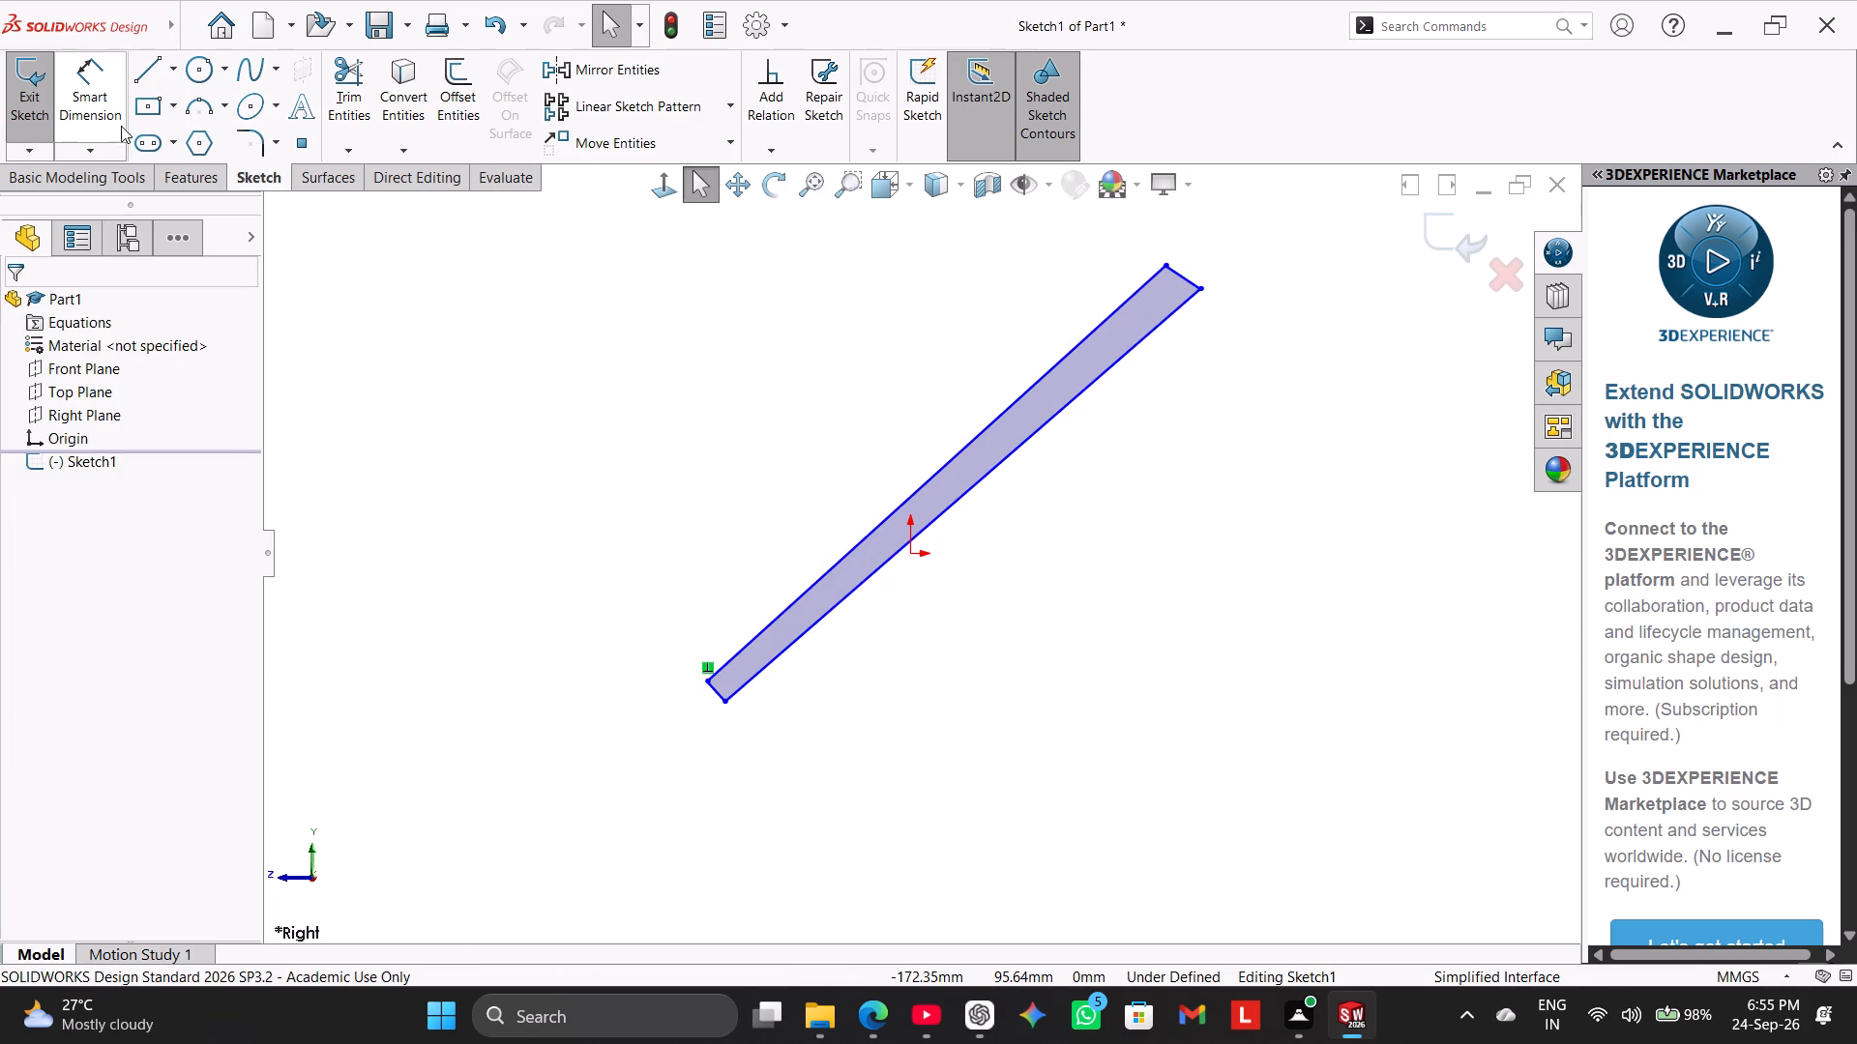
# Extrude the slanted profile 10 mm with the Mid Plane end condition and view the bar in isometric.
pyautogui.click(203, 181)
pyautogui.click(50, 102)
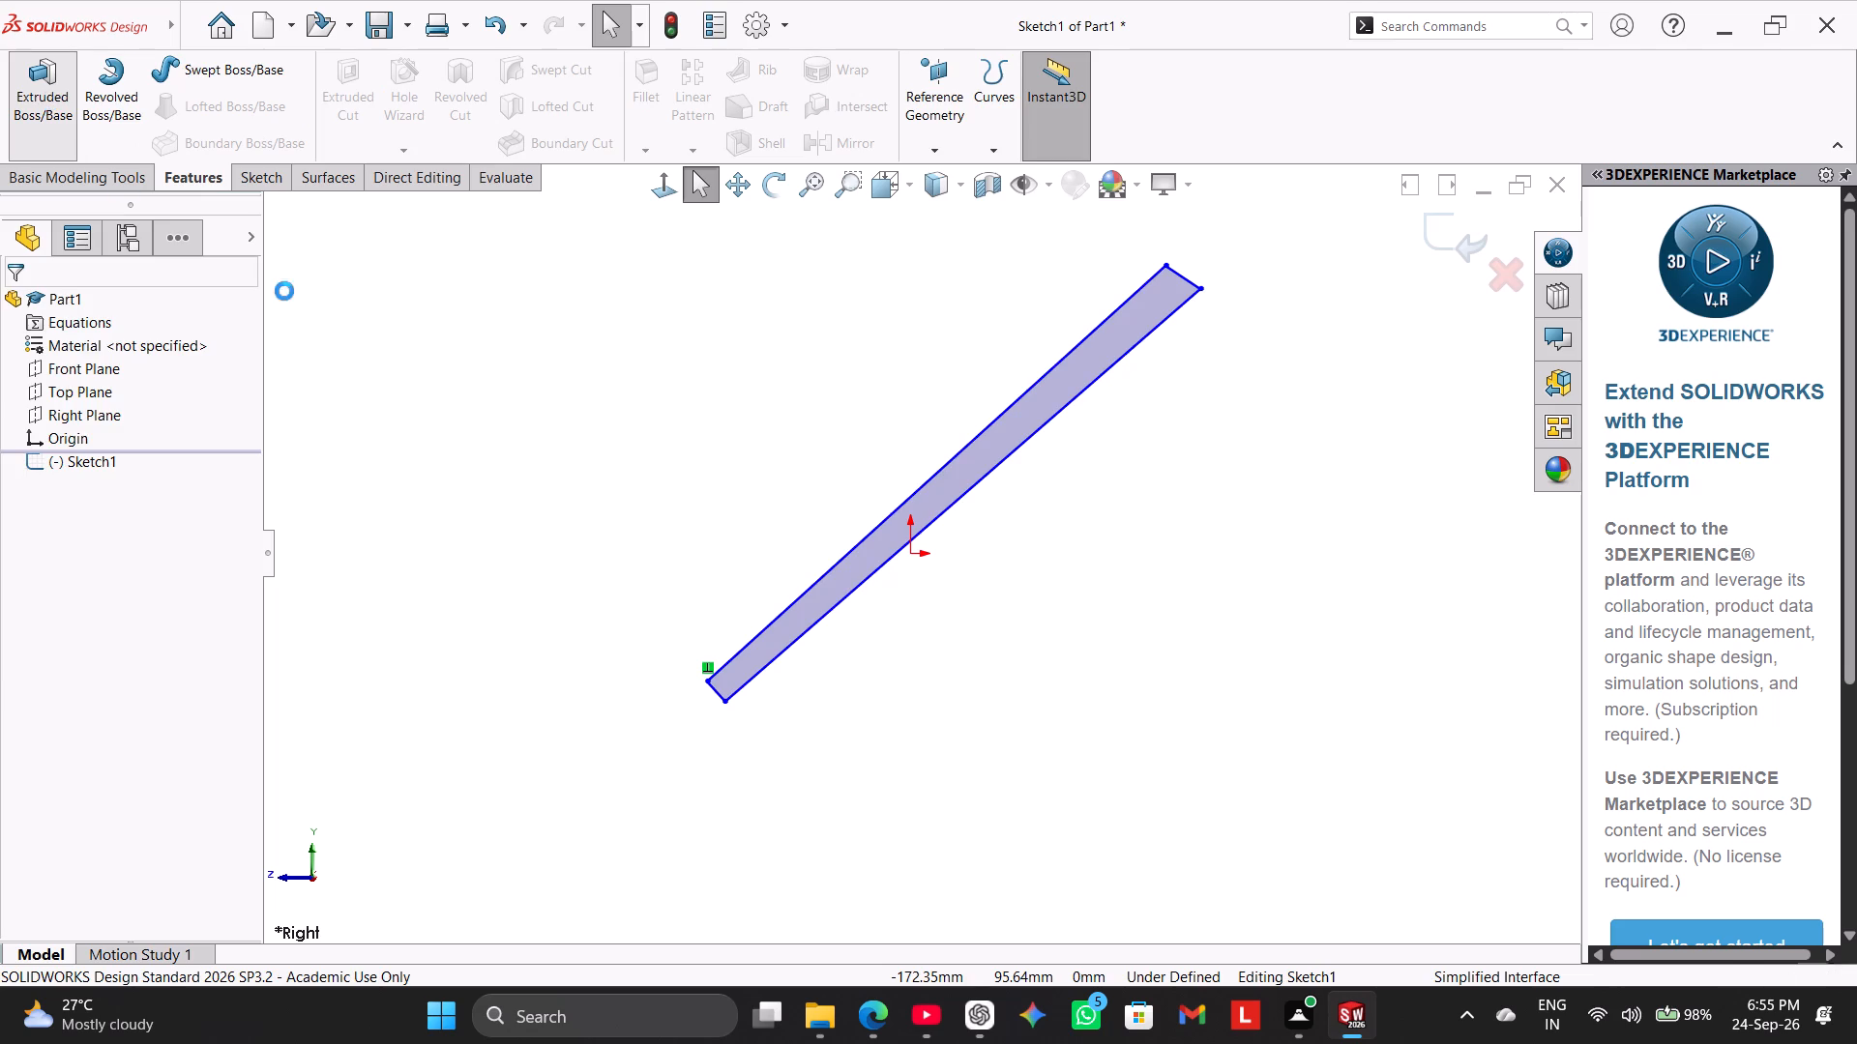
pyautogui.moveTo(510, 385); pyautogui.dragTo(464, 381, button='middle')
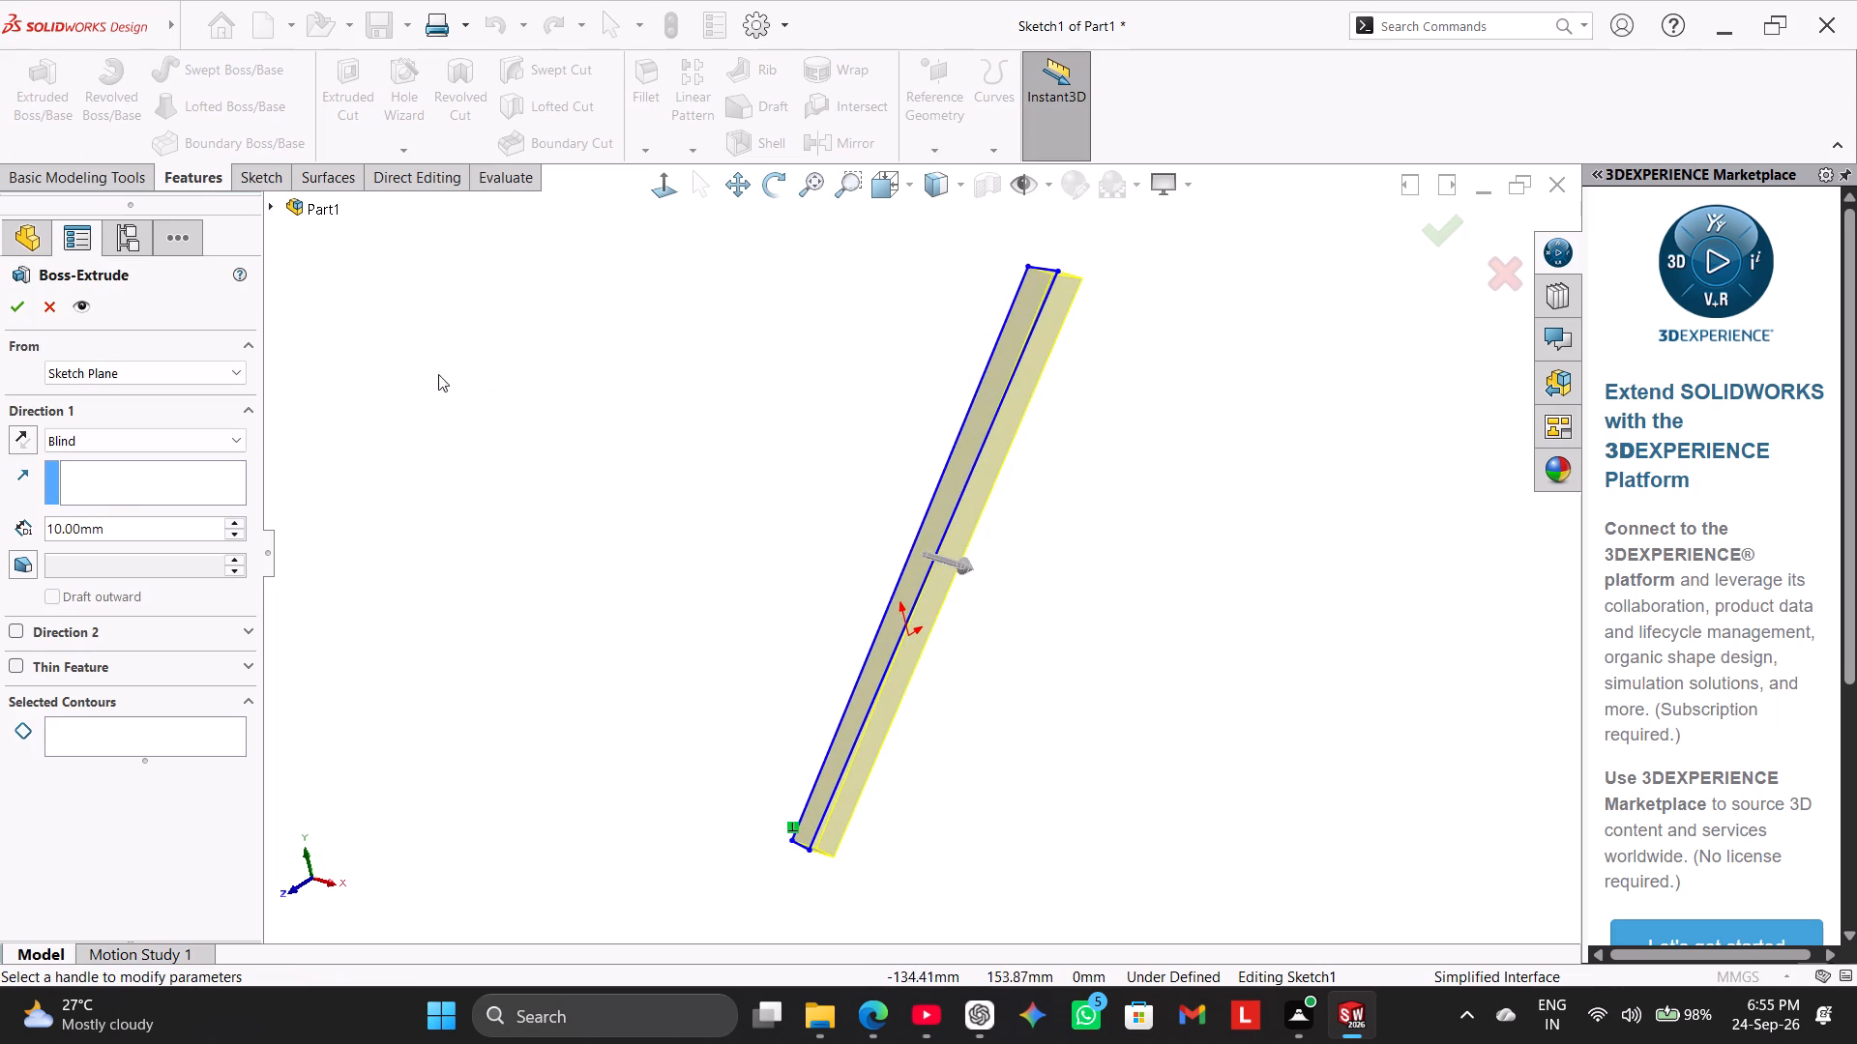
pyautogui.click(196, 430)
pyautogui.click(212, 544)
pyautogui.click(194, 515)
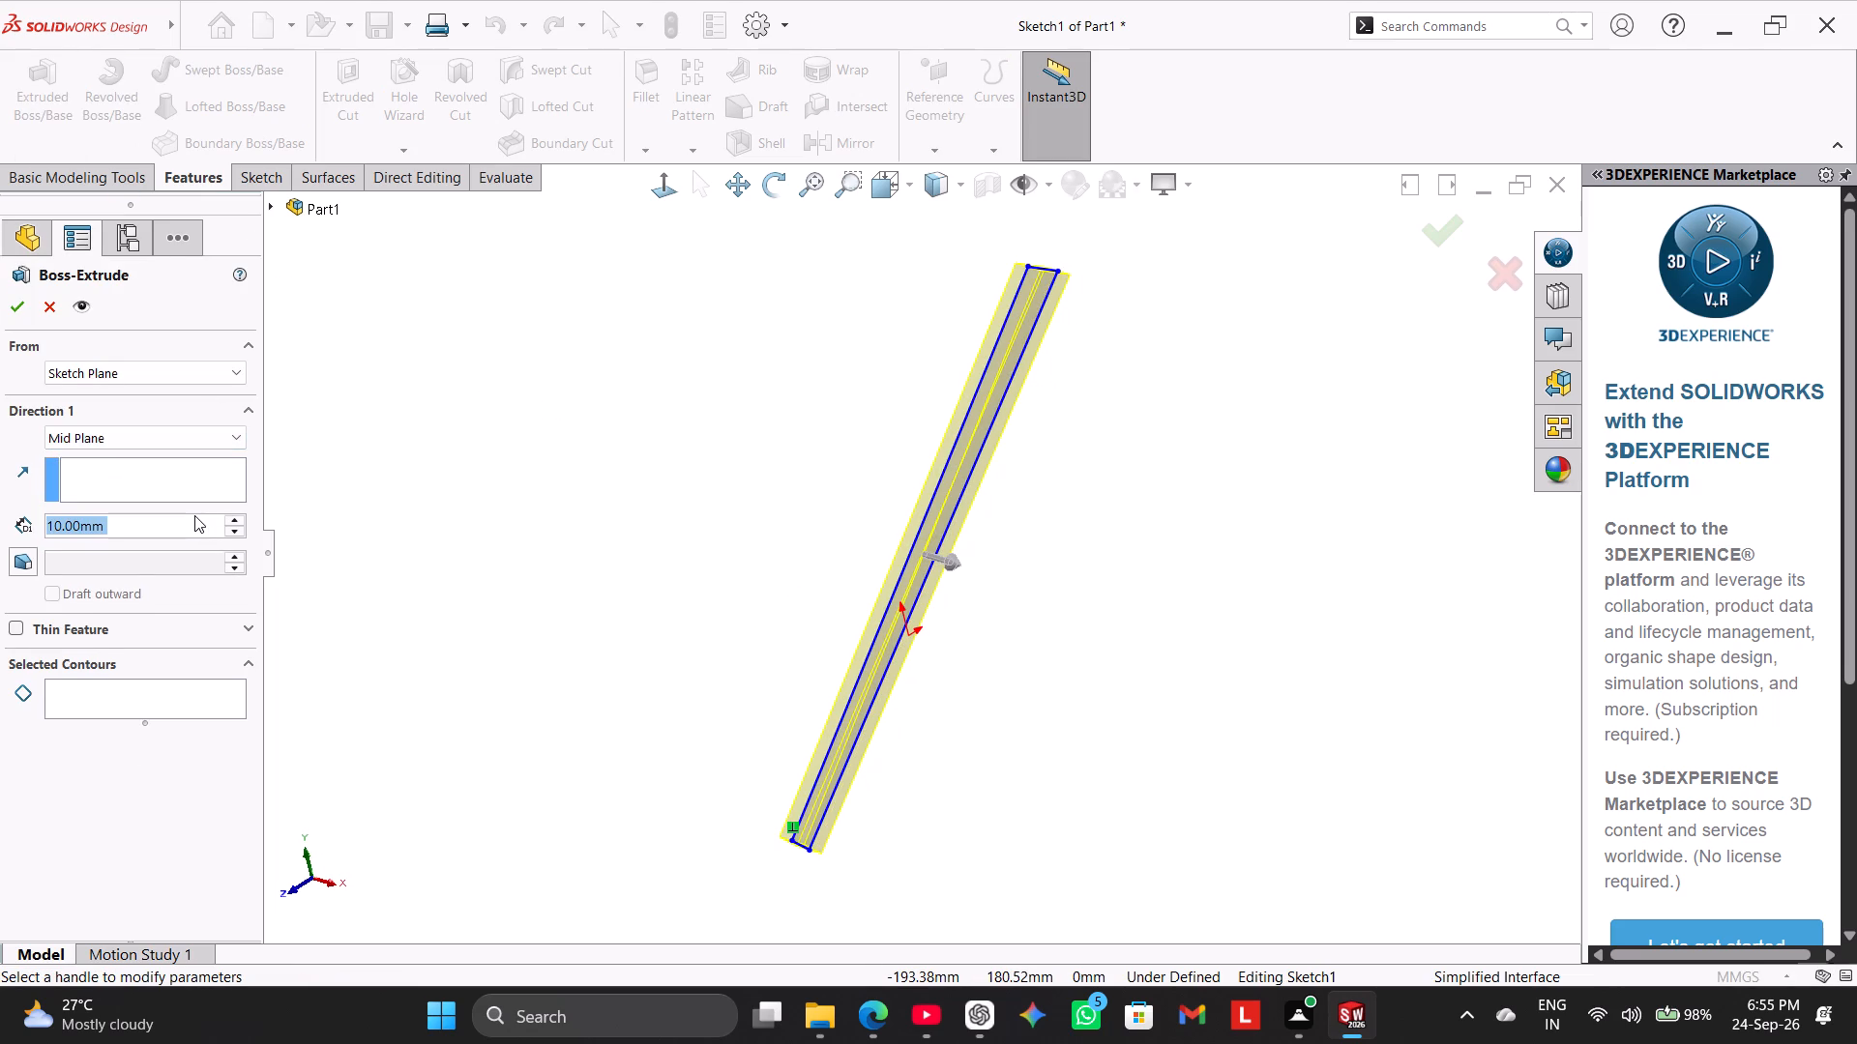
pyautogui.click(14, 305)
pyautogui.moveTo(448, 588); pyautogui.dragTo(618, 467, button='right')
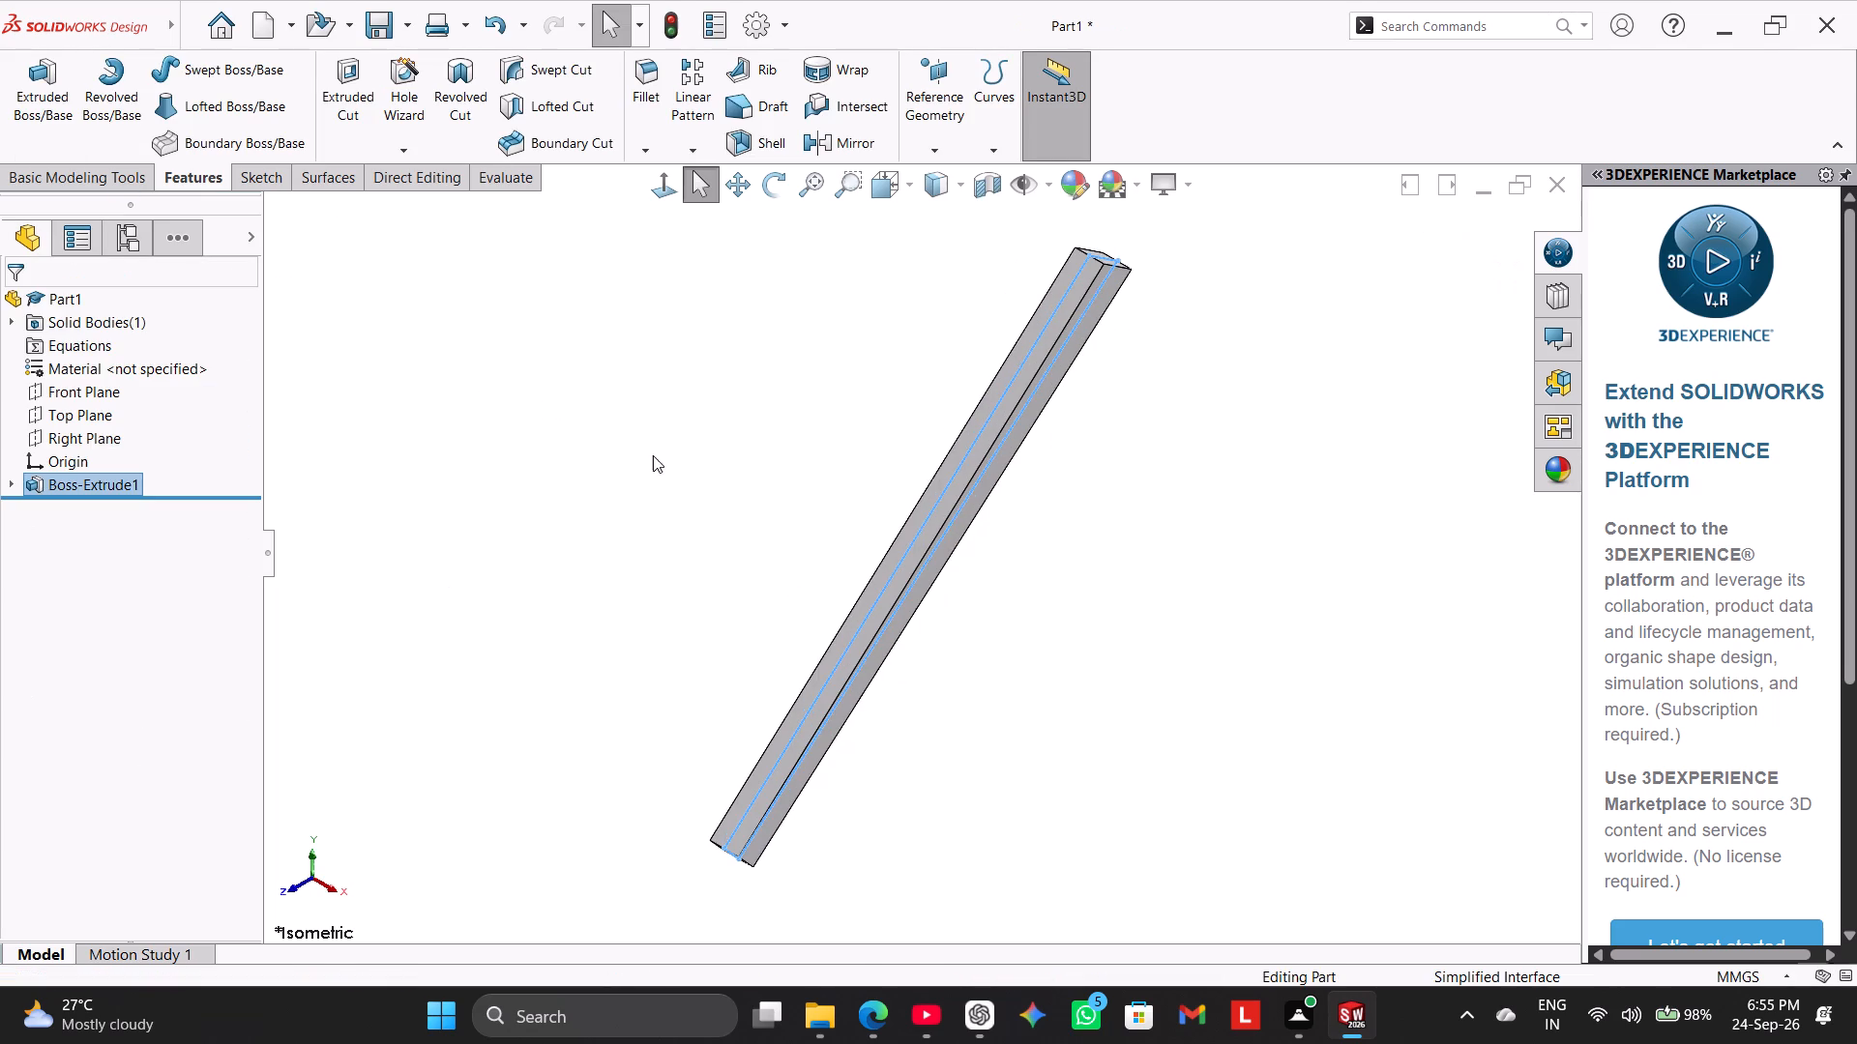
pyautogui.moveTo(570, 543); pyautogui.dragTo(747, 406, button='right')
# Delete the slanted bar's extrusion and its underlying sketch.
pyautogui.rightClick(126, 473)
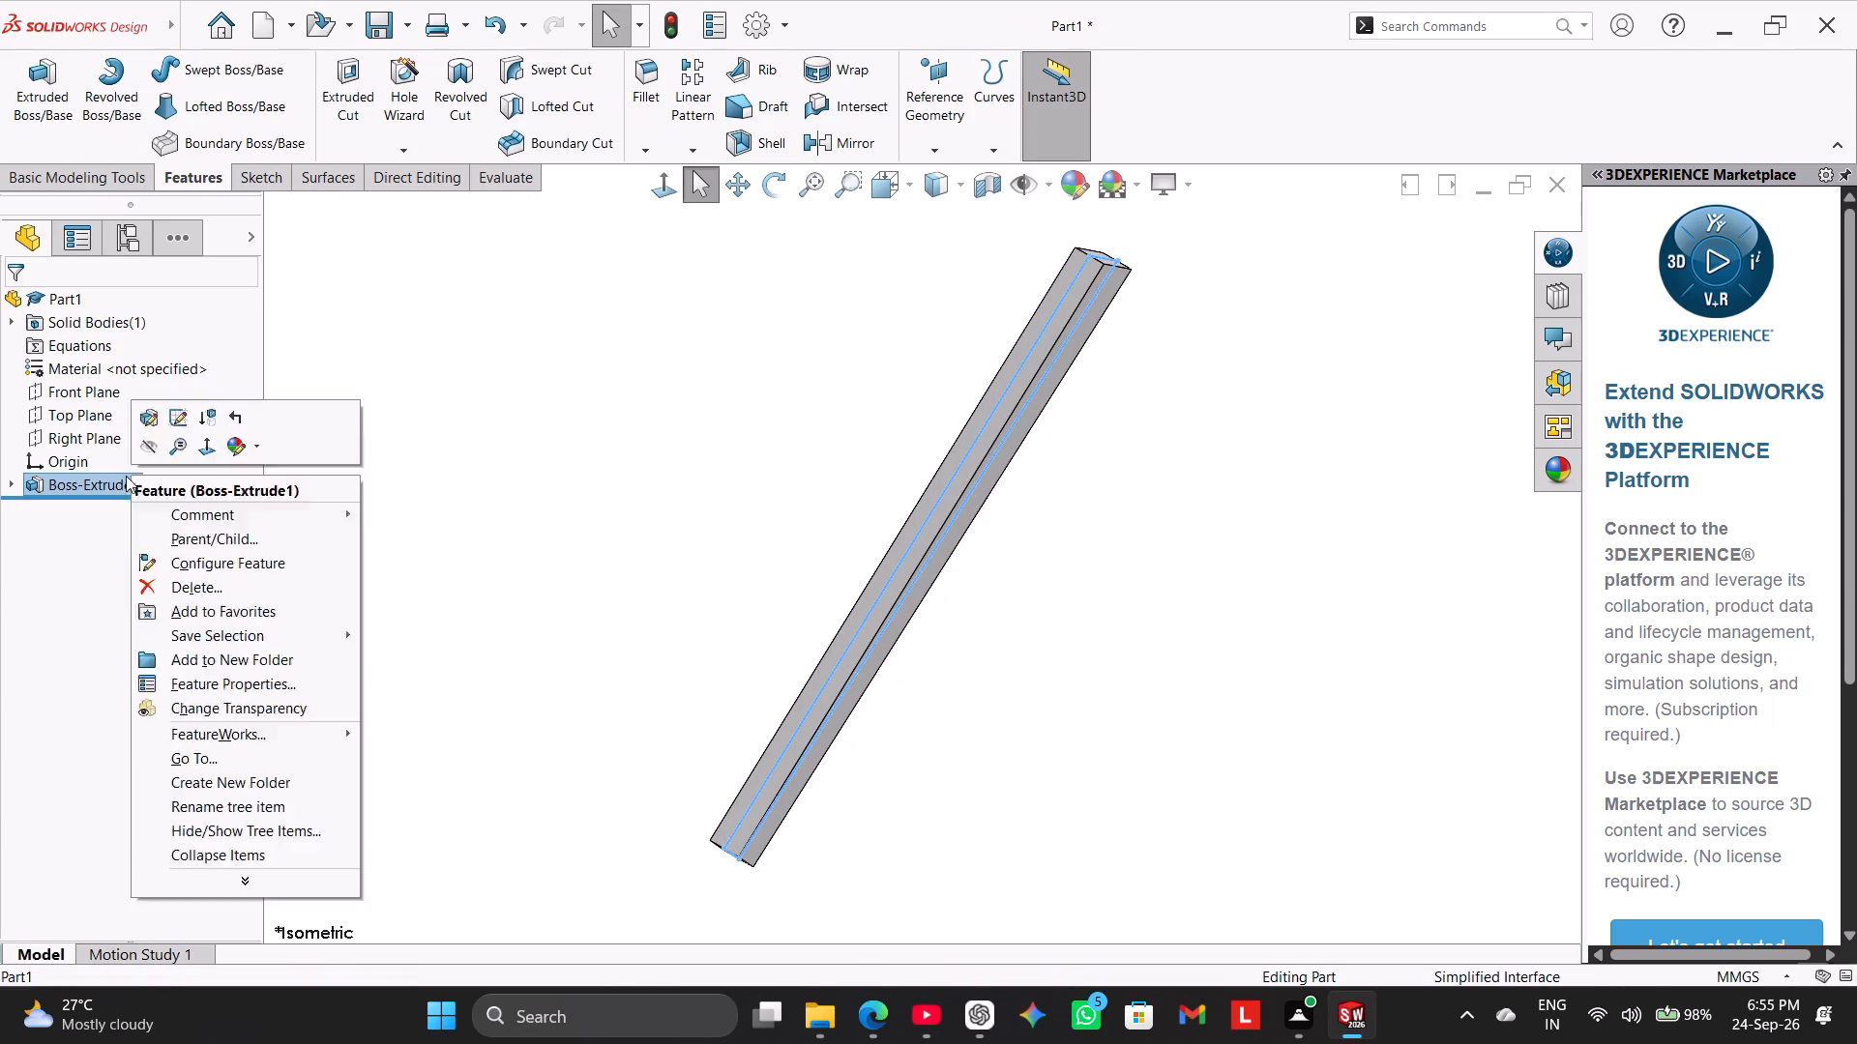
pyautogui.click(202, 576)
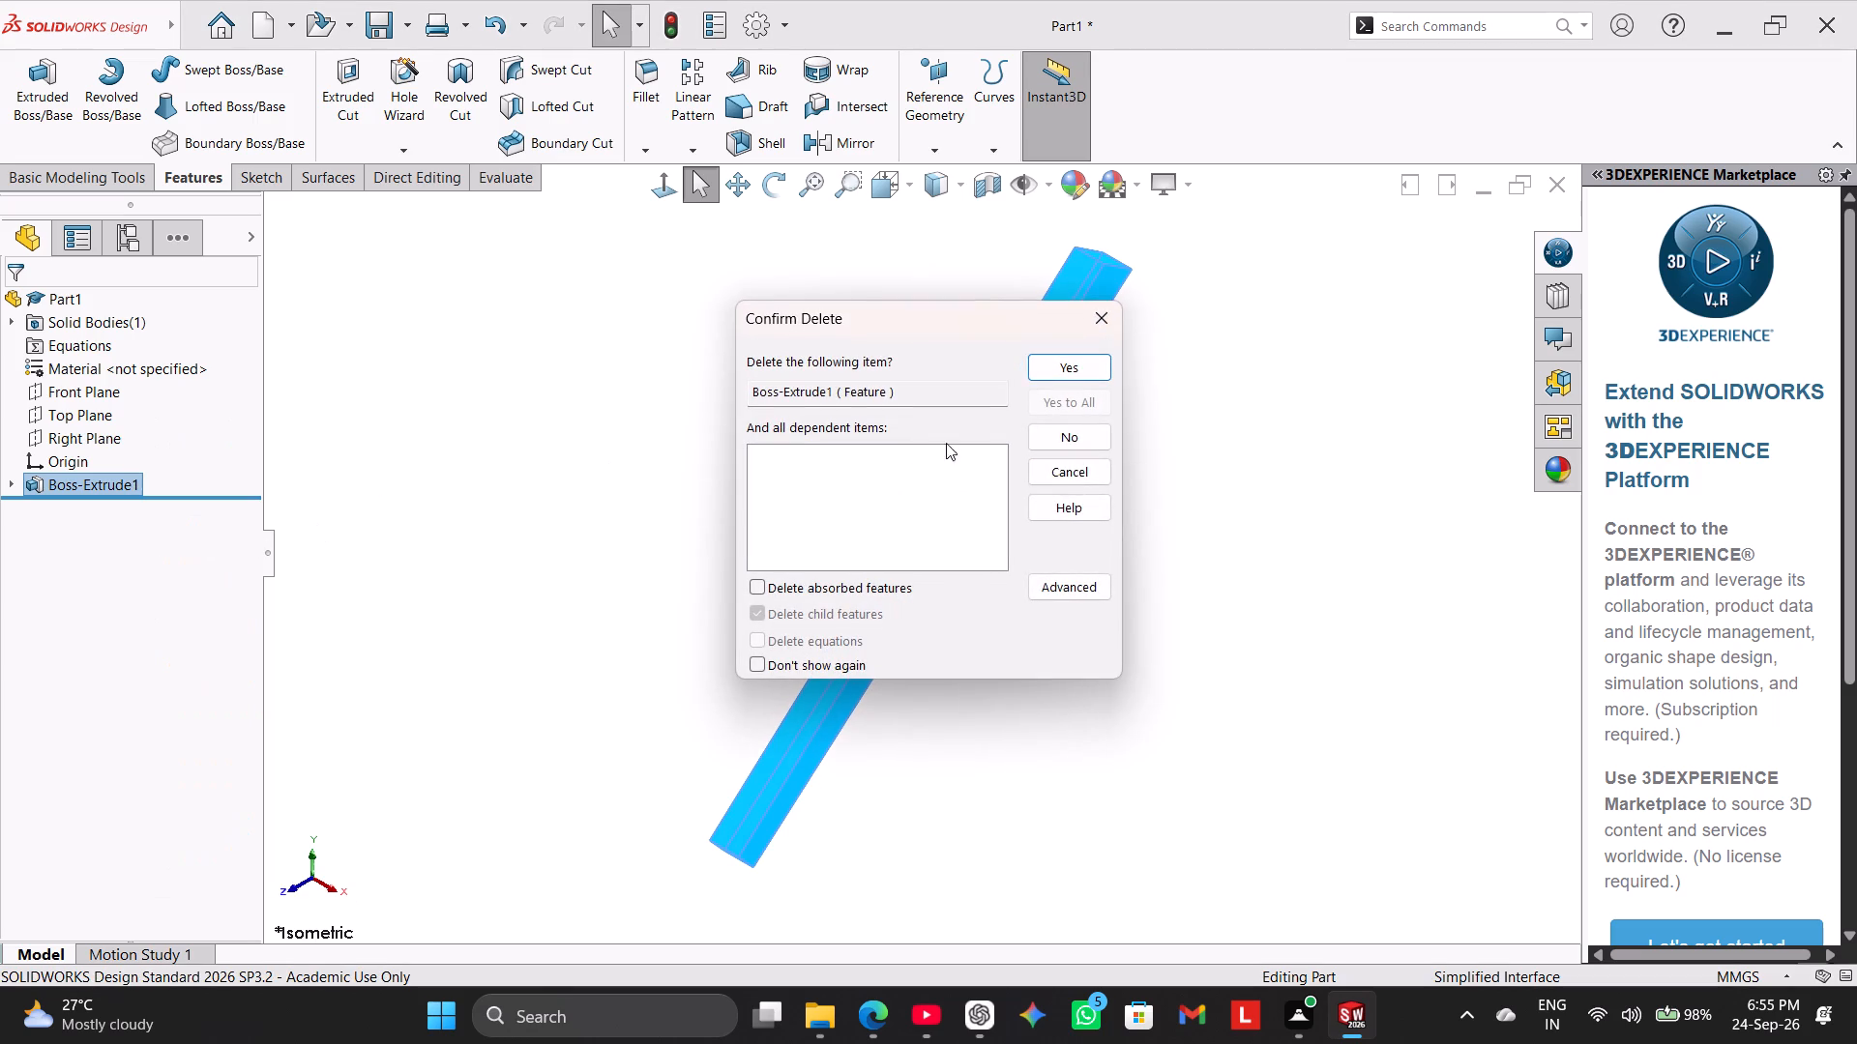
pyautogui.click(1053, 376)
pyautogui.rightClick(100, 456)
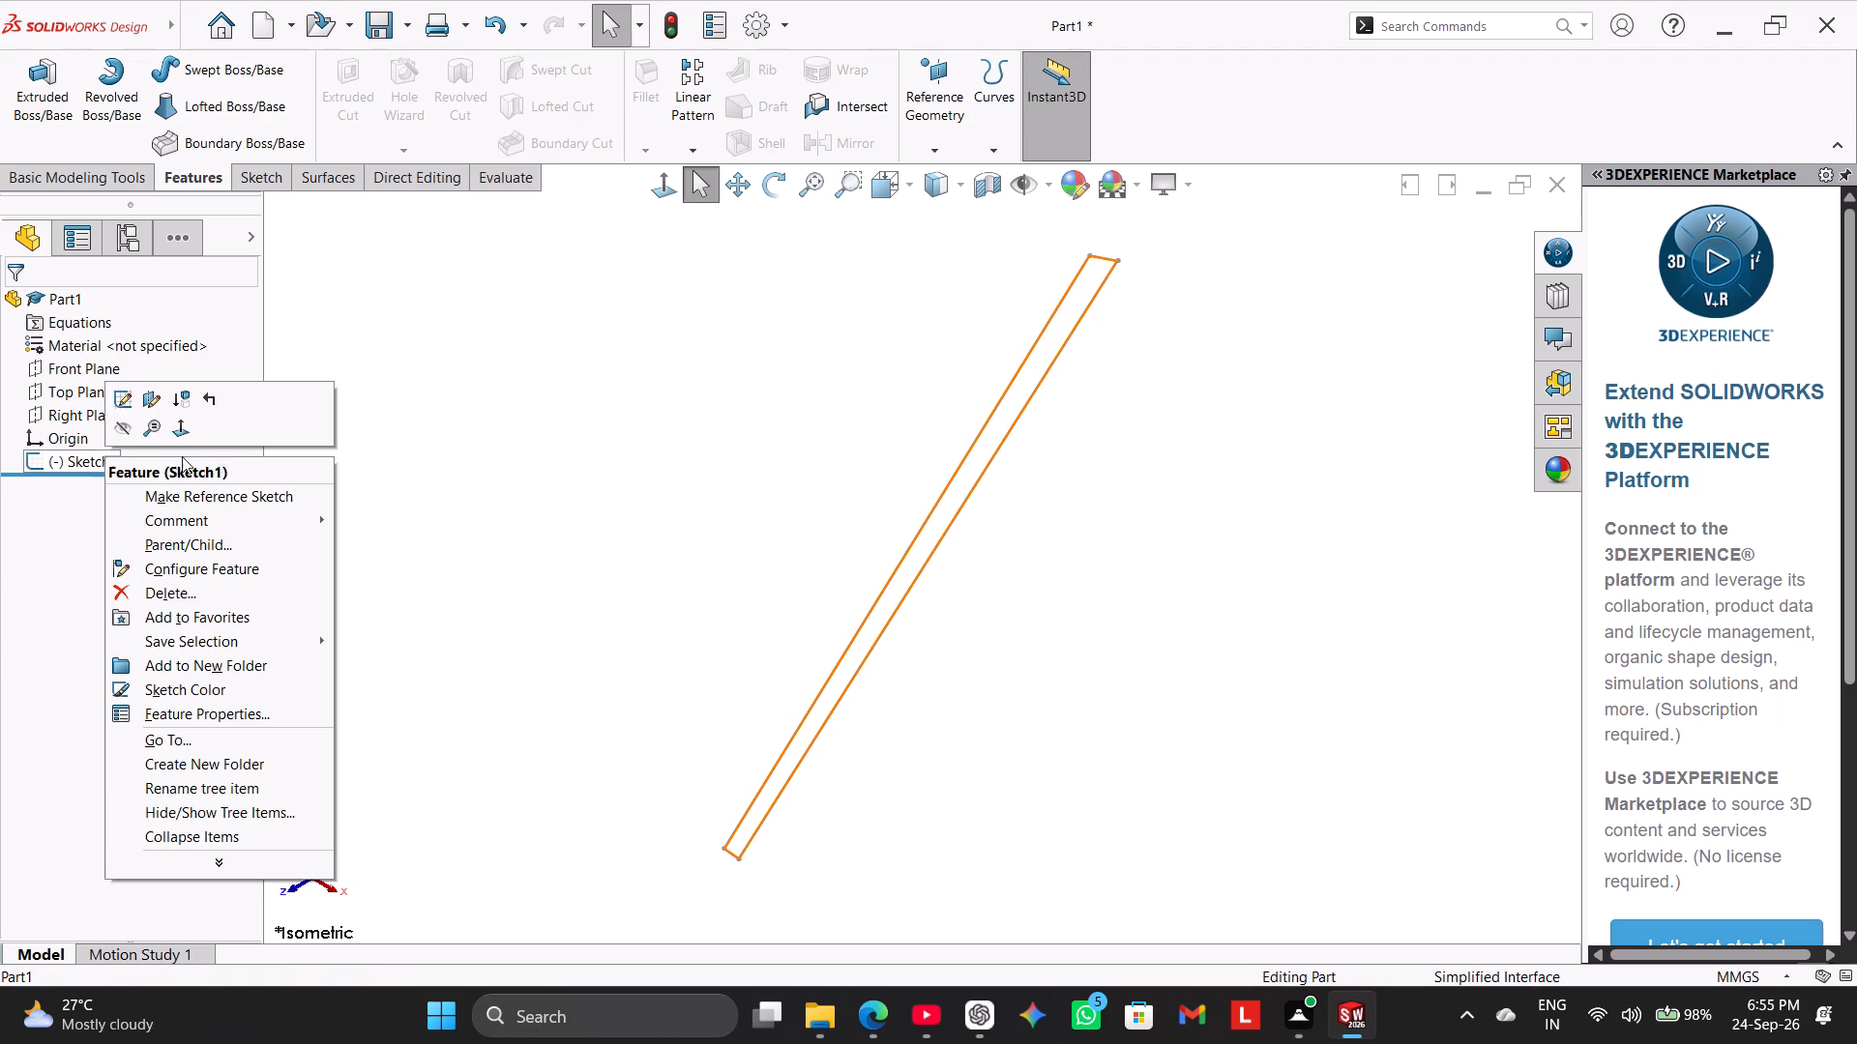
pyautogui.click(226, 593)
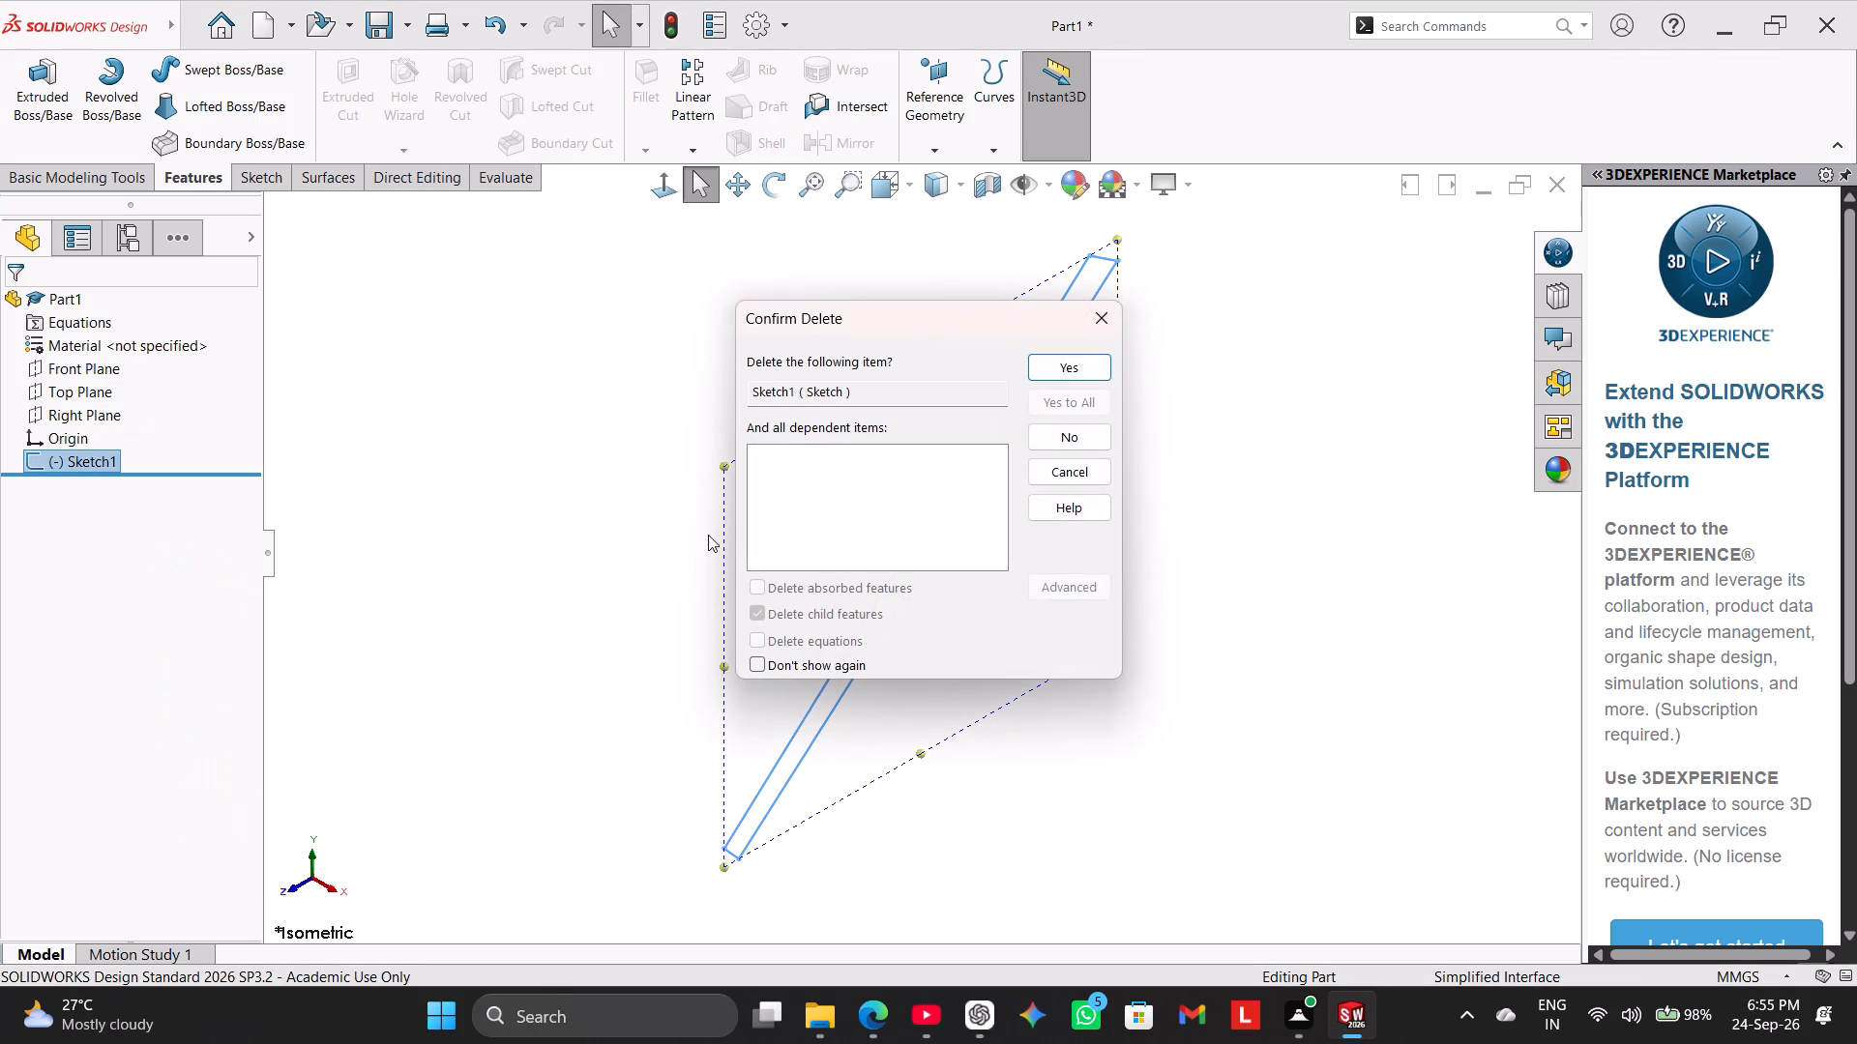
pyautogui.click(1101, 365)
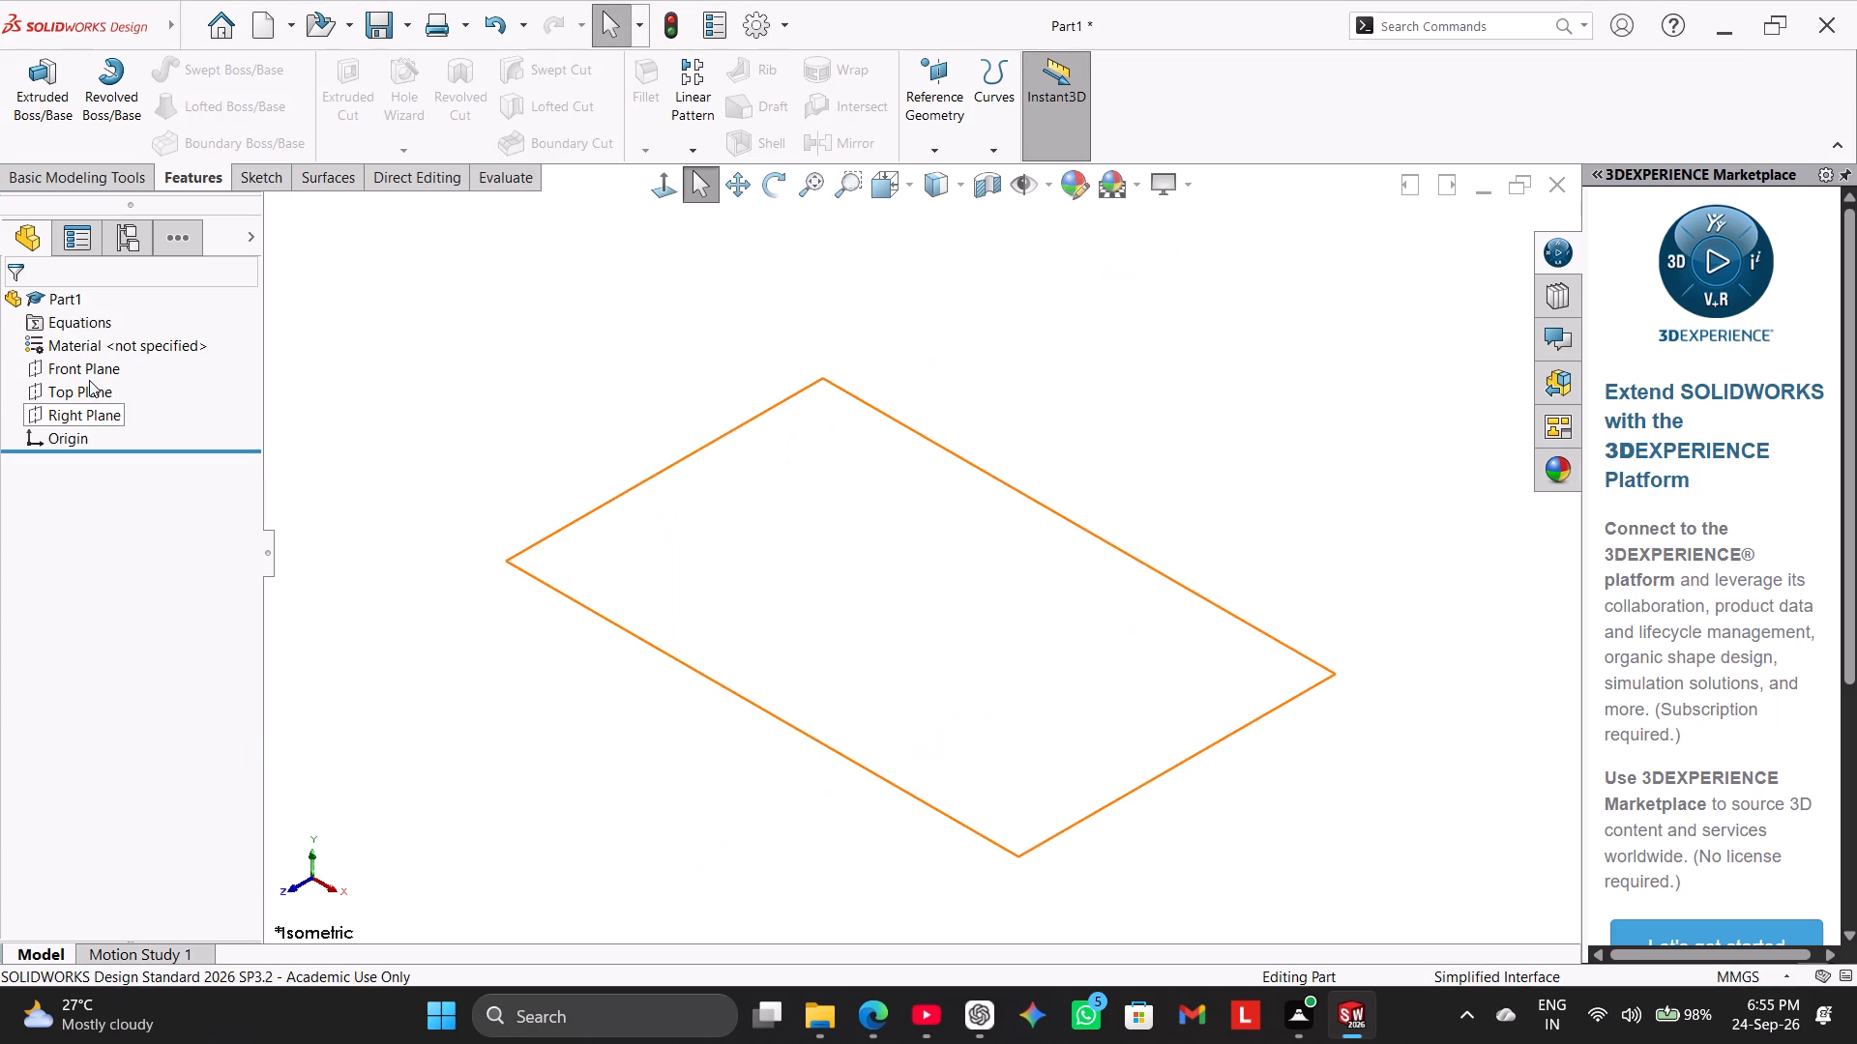
# Start a new sketch on the Right Plane and draw a horizontal line about 151 mm long, extending in the positive direction from the origin.
pyautogui.click(109, 418)
pyautogui.click(134, 384)
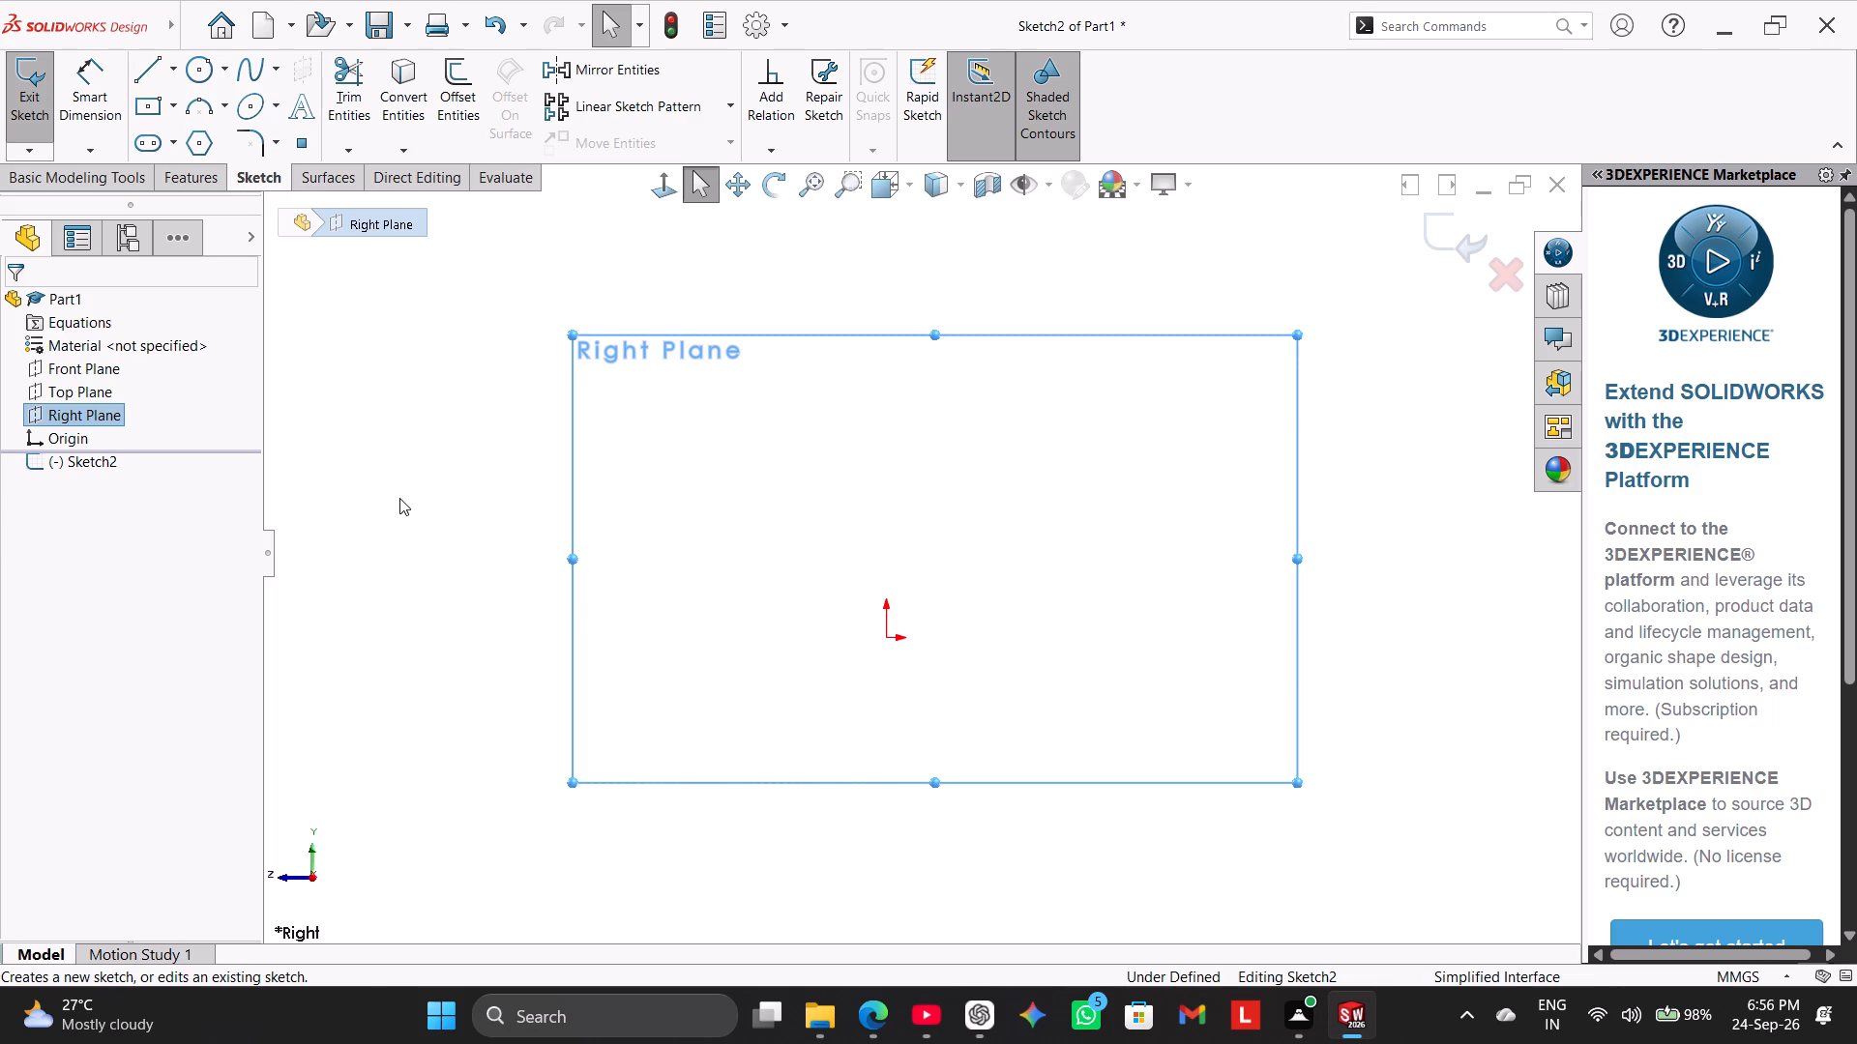
pyautogui.click(140, 72)
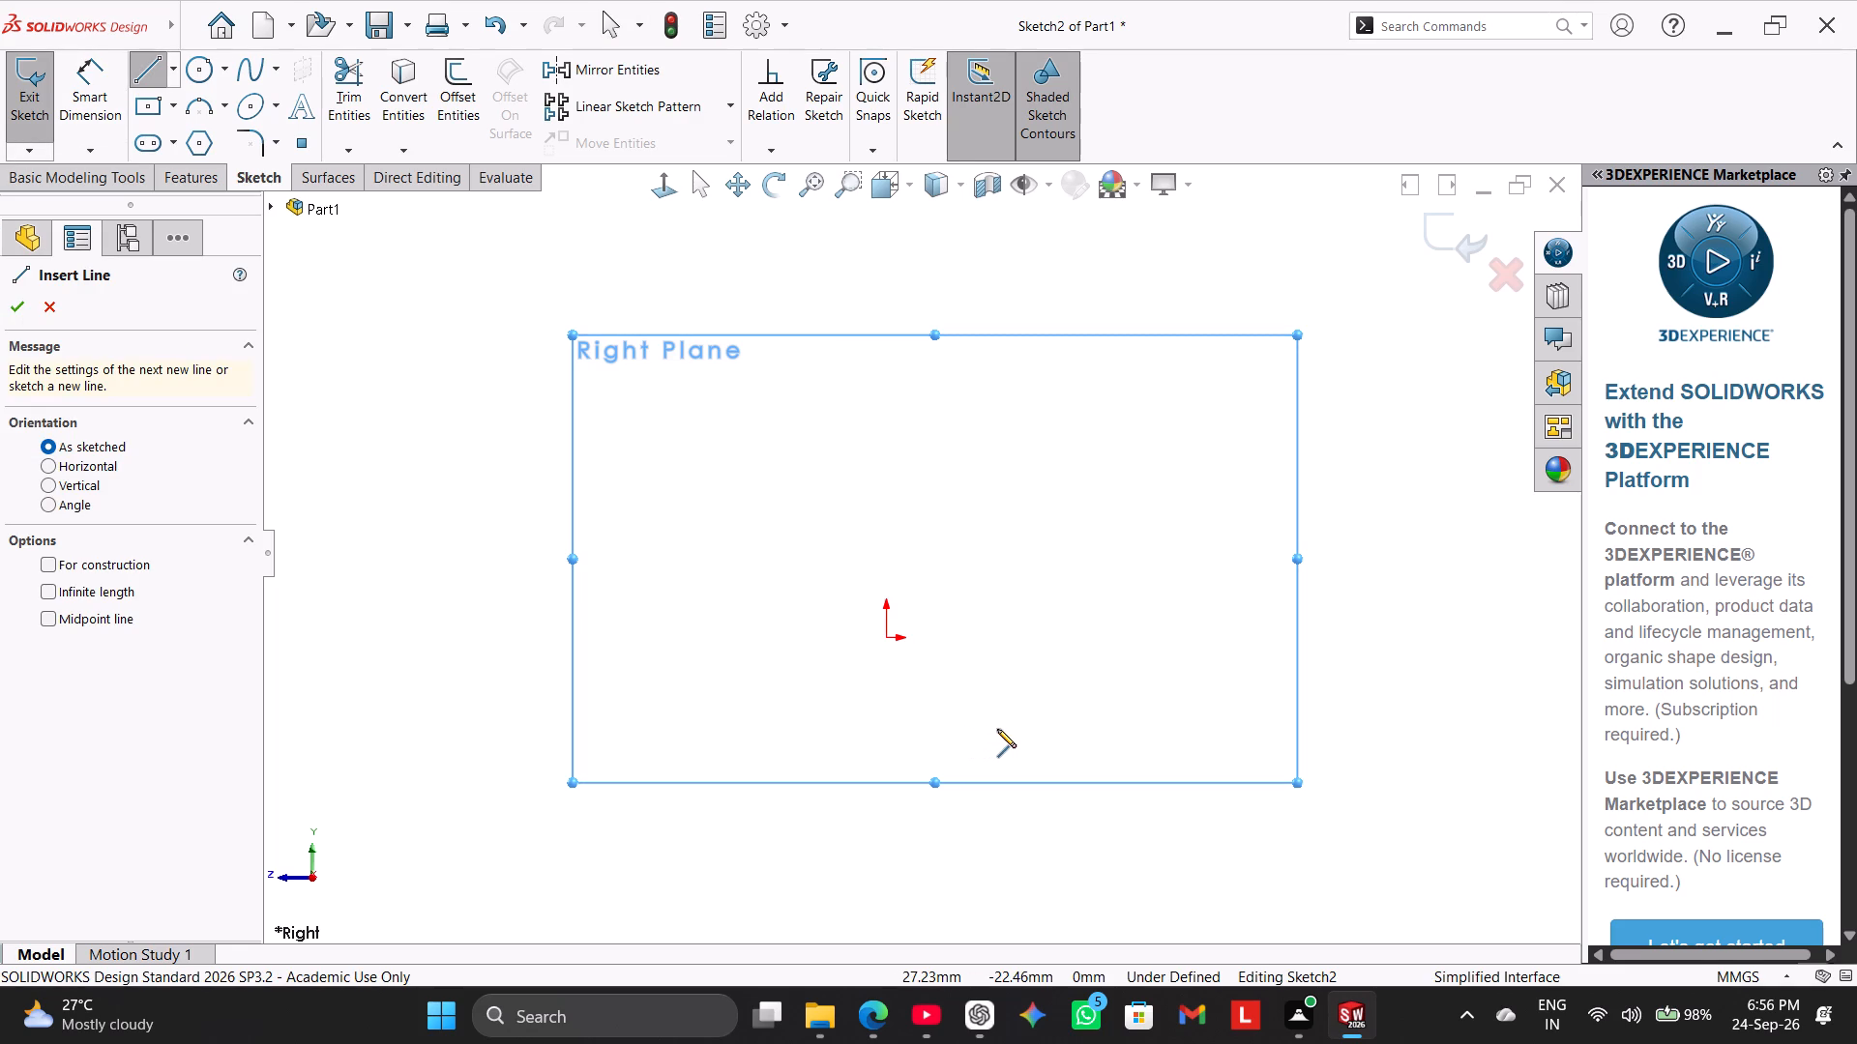
pyautogui.click(886, 637)
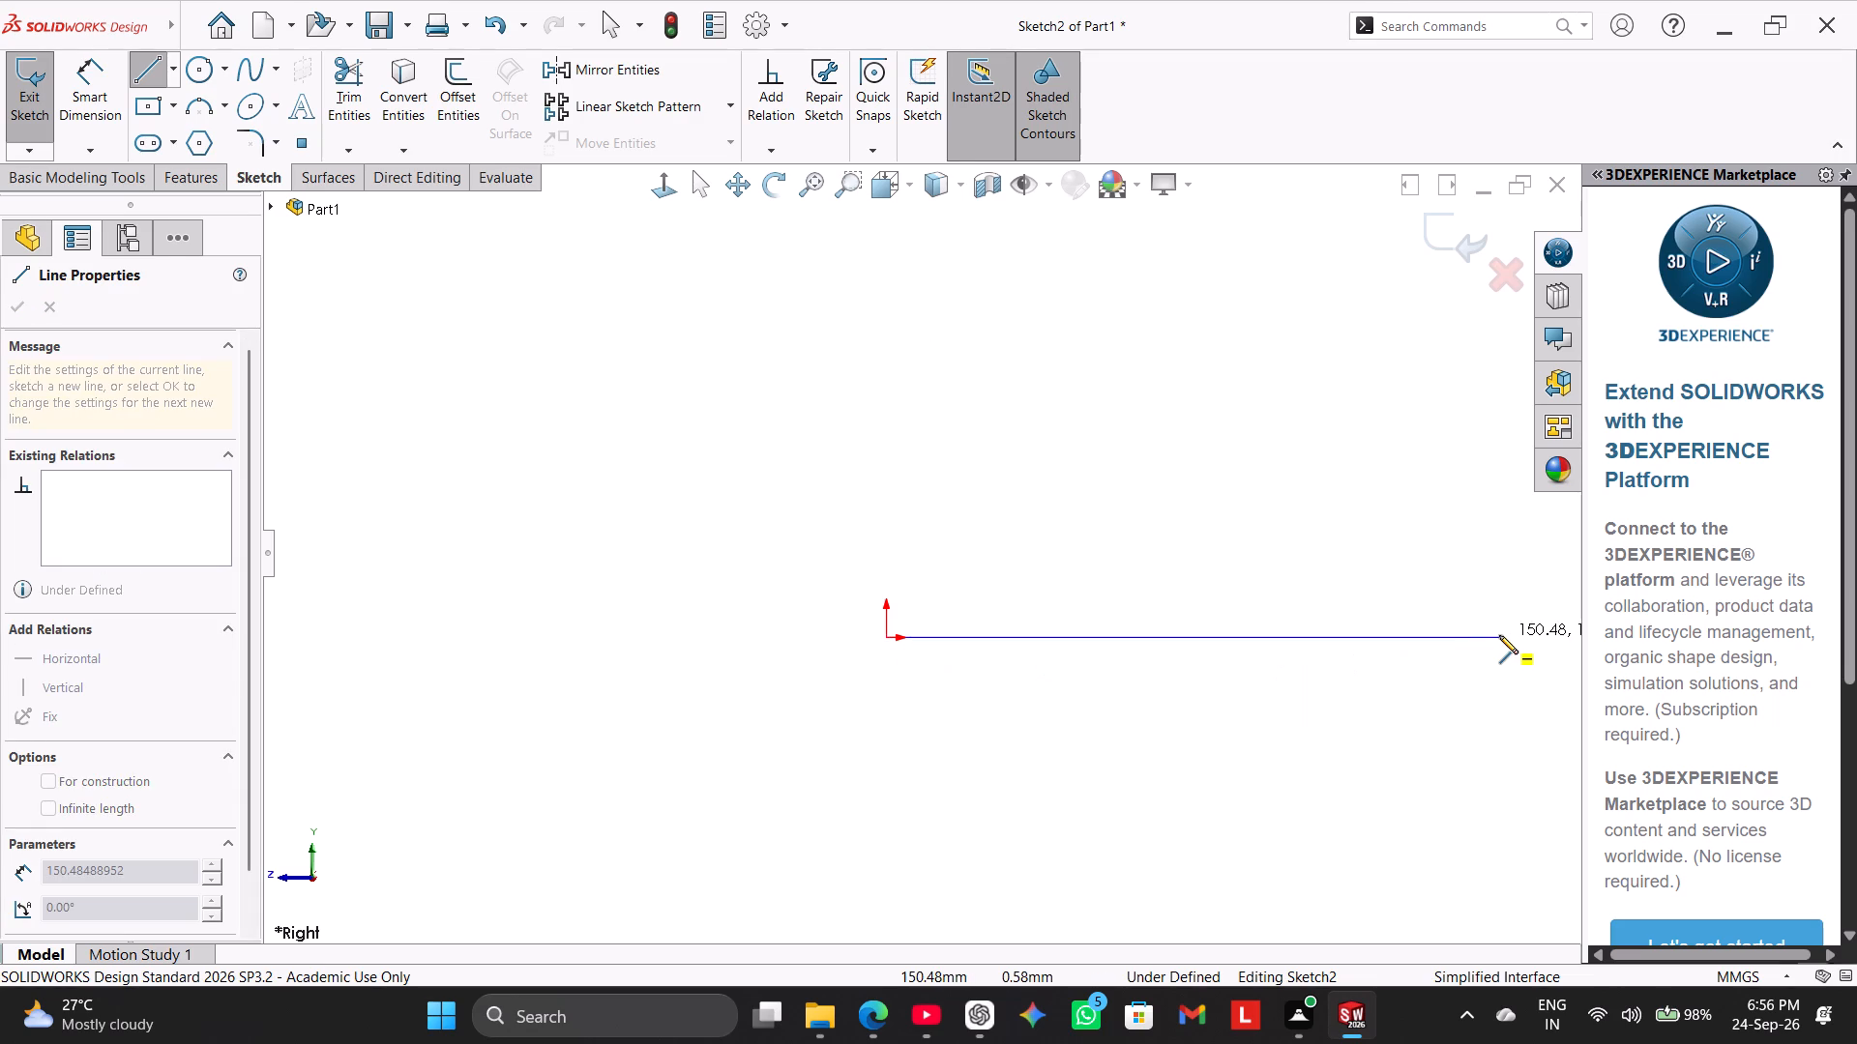
pyautogui.click(1502, 636)
pyautogui.rightClick(1475, 570)
pyautogui.click(1499, 582)
pyautogui.scroll(5, 1316, 707)
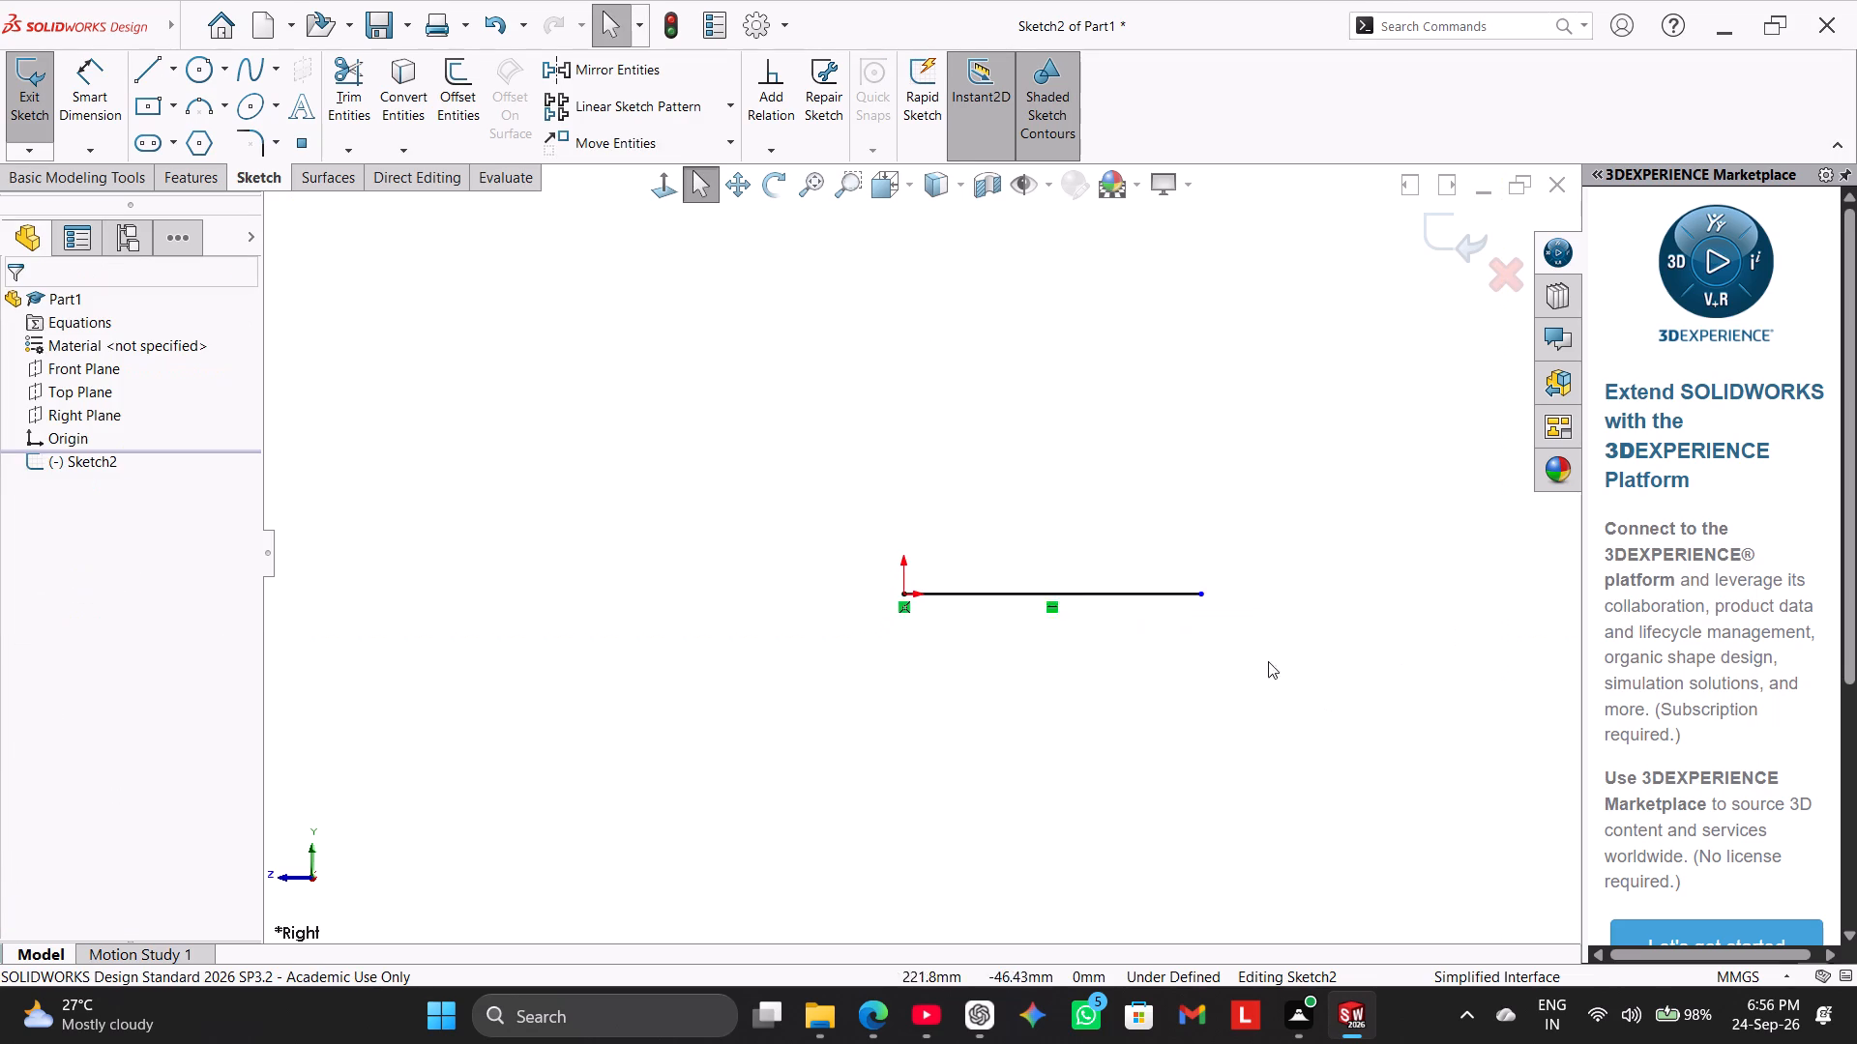
pyautogui.scroll(-3, 970, 569)
# Draw a vertical line straight down from the origin, forming an L with the horizontal line.
pyautogui.moveTo(1026, 502); pyautogui.dragTo(735, 491)
pyautogui.moveTo(812, 466); pyautogui.dragTo(564, 526, button='right')
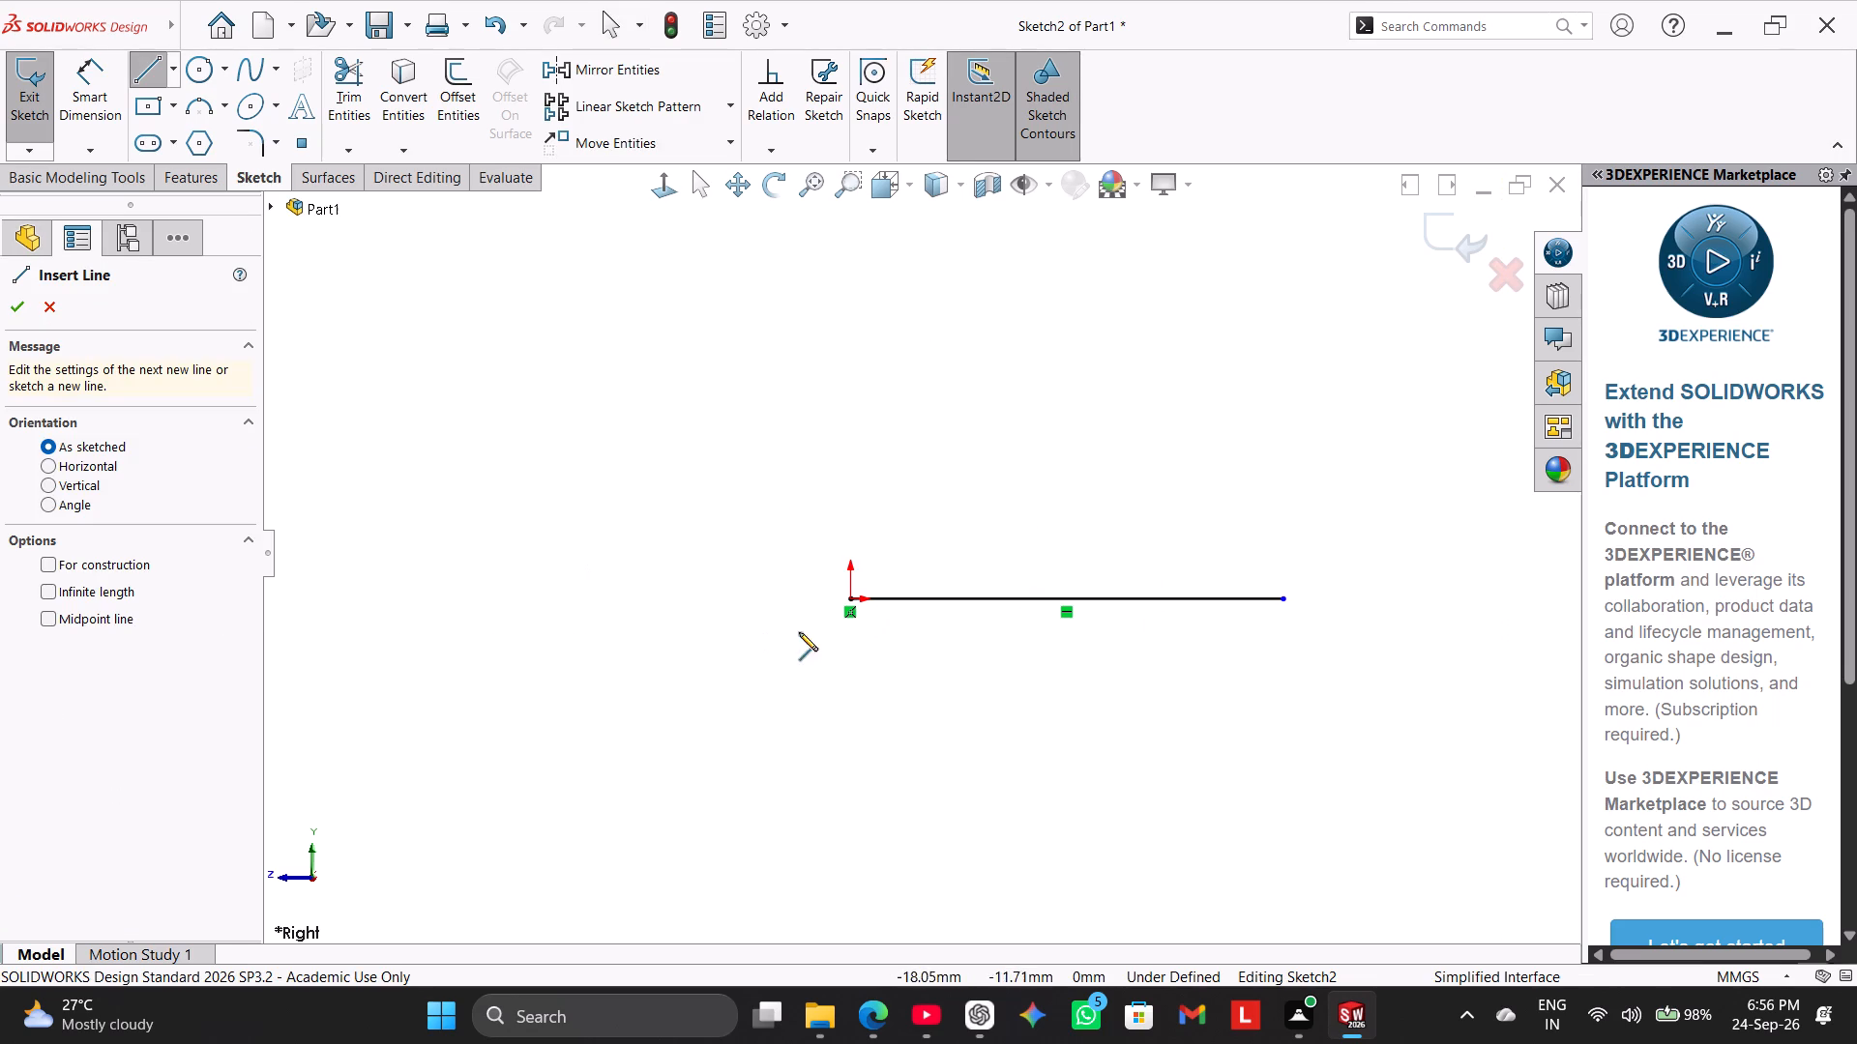
pyautogui.click(852, 598)
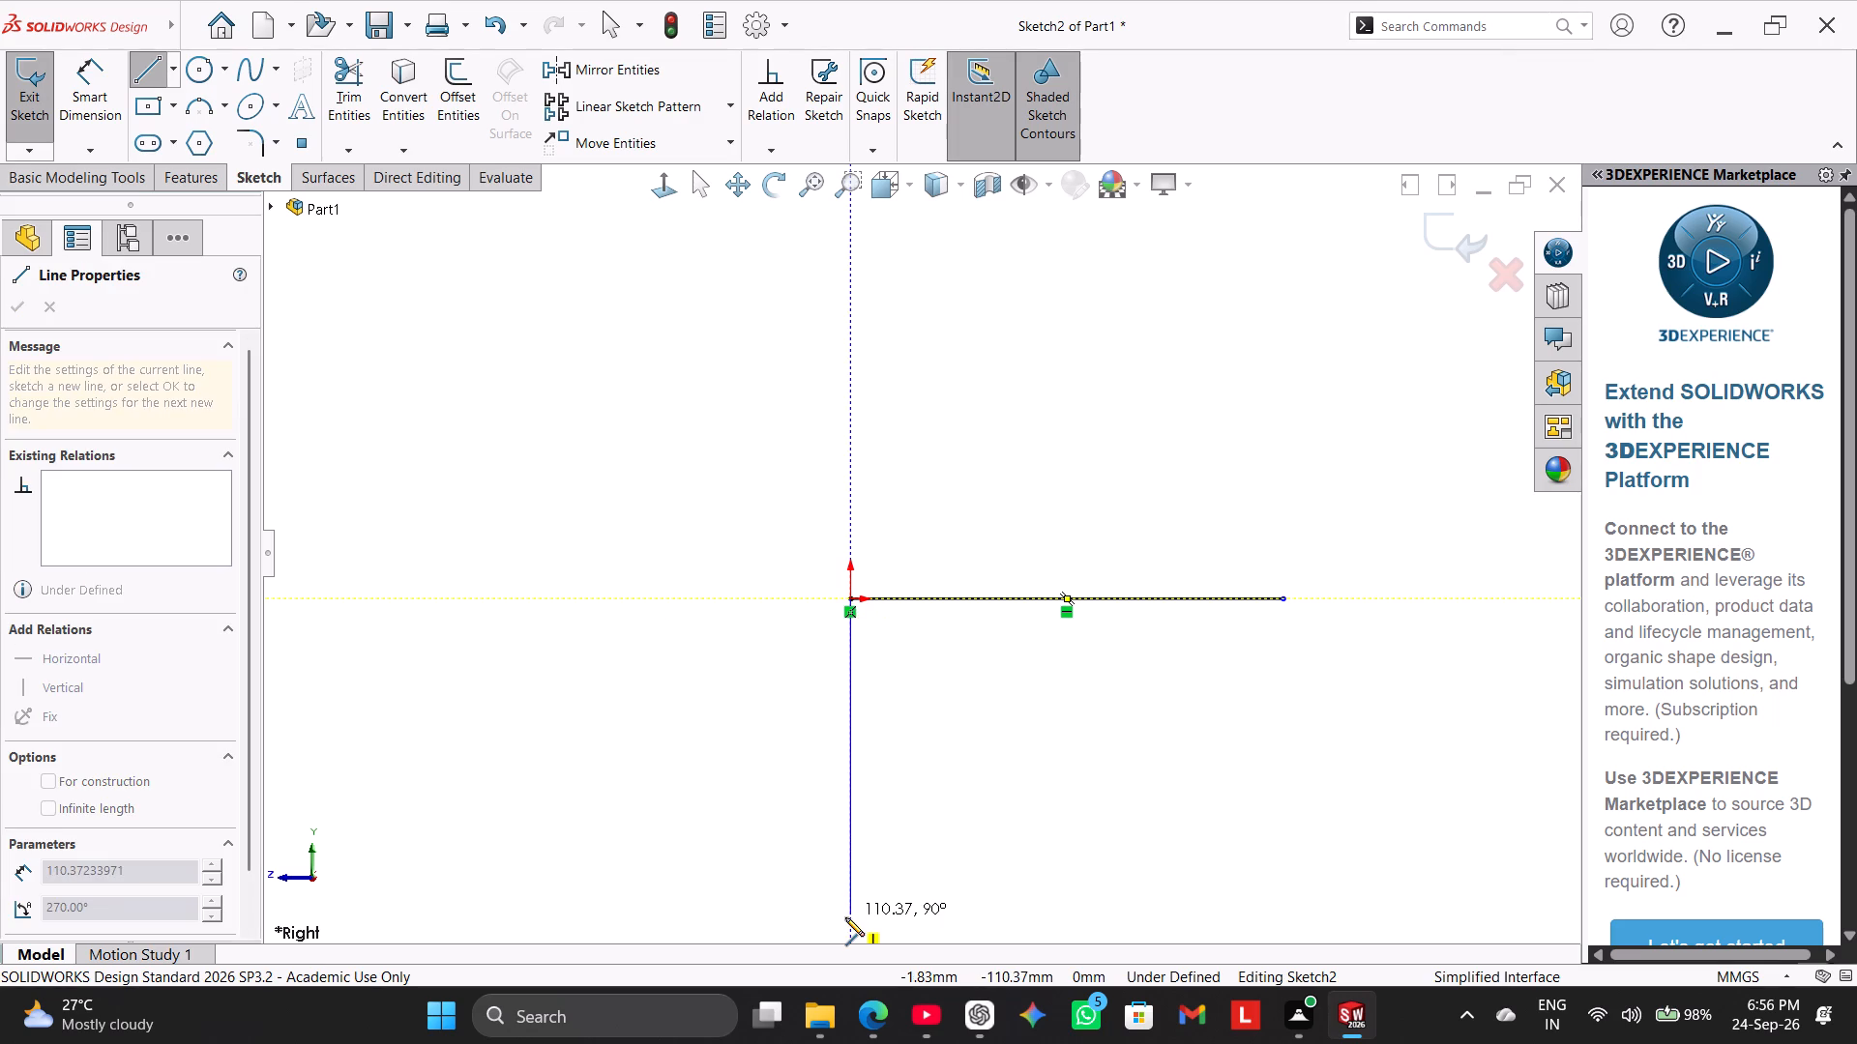
pyautogui.click(850, 941)
pyautogui.rightClick(959, 749)
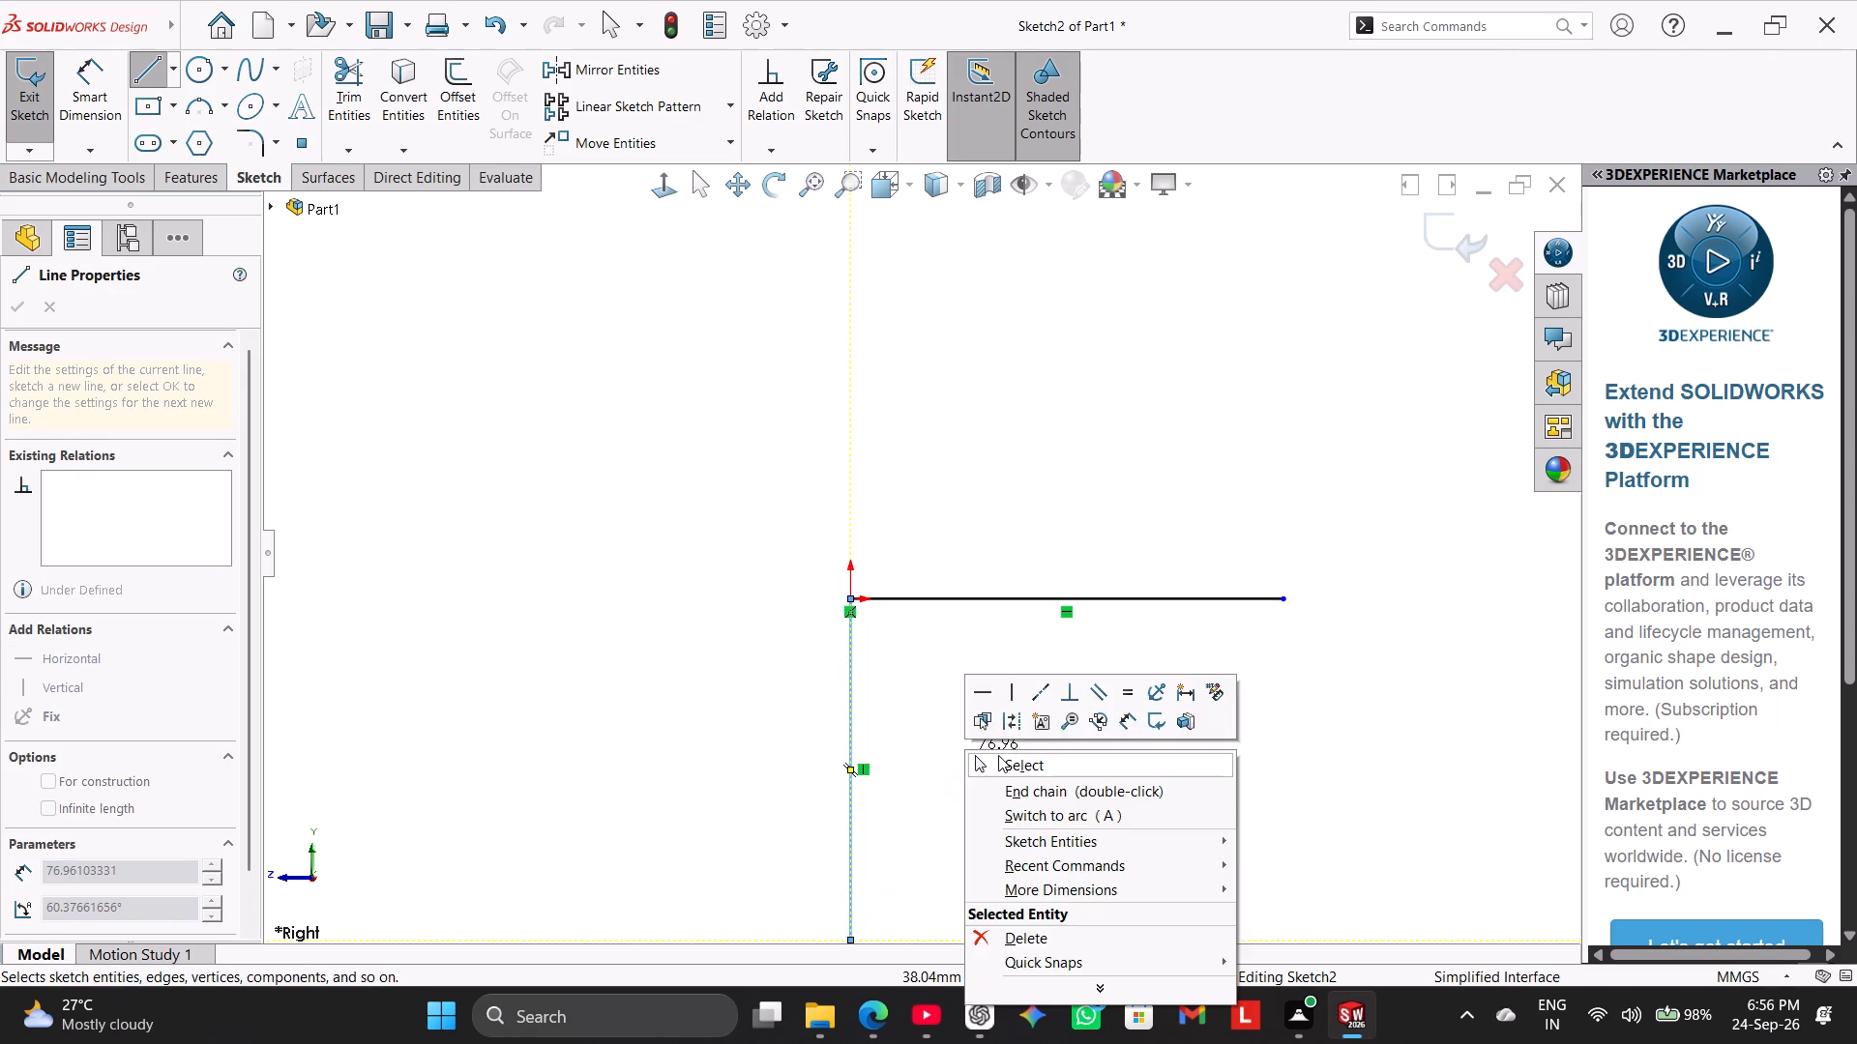
pyautogui.click(998, 755)
pyautogui.scroll(2, 974, 782)
pyautogui.scroll(-2, 973, 735)
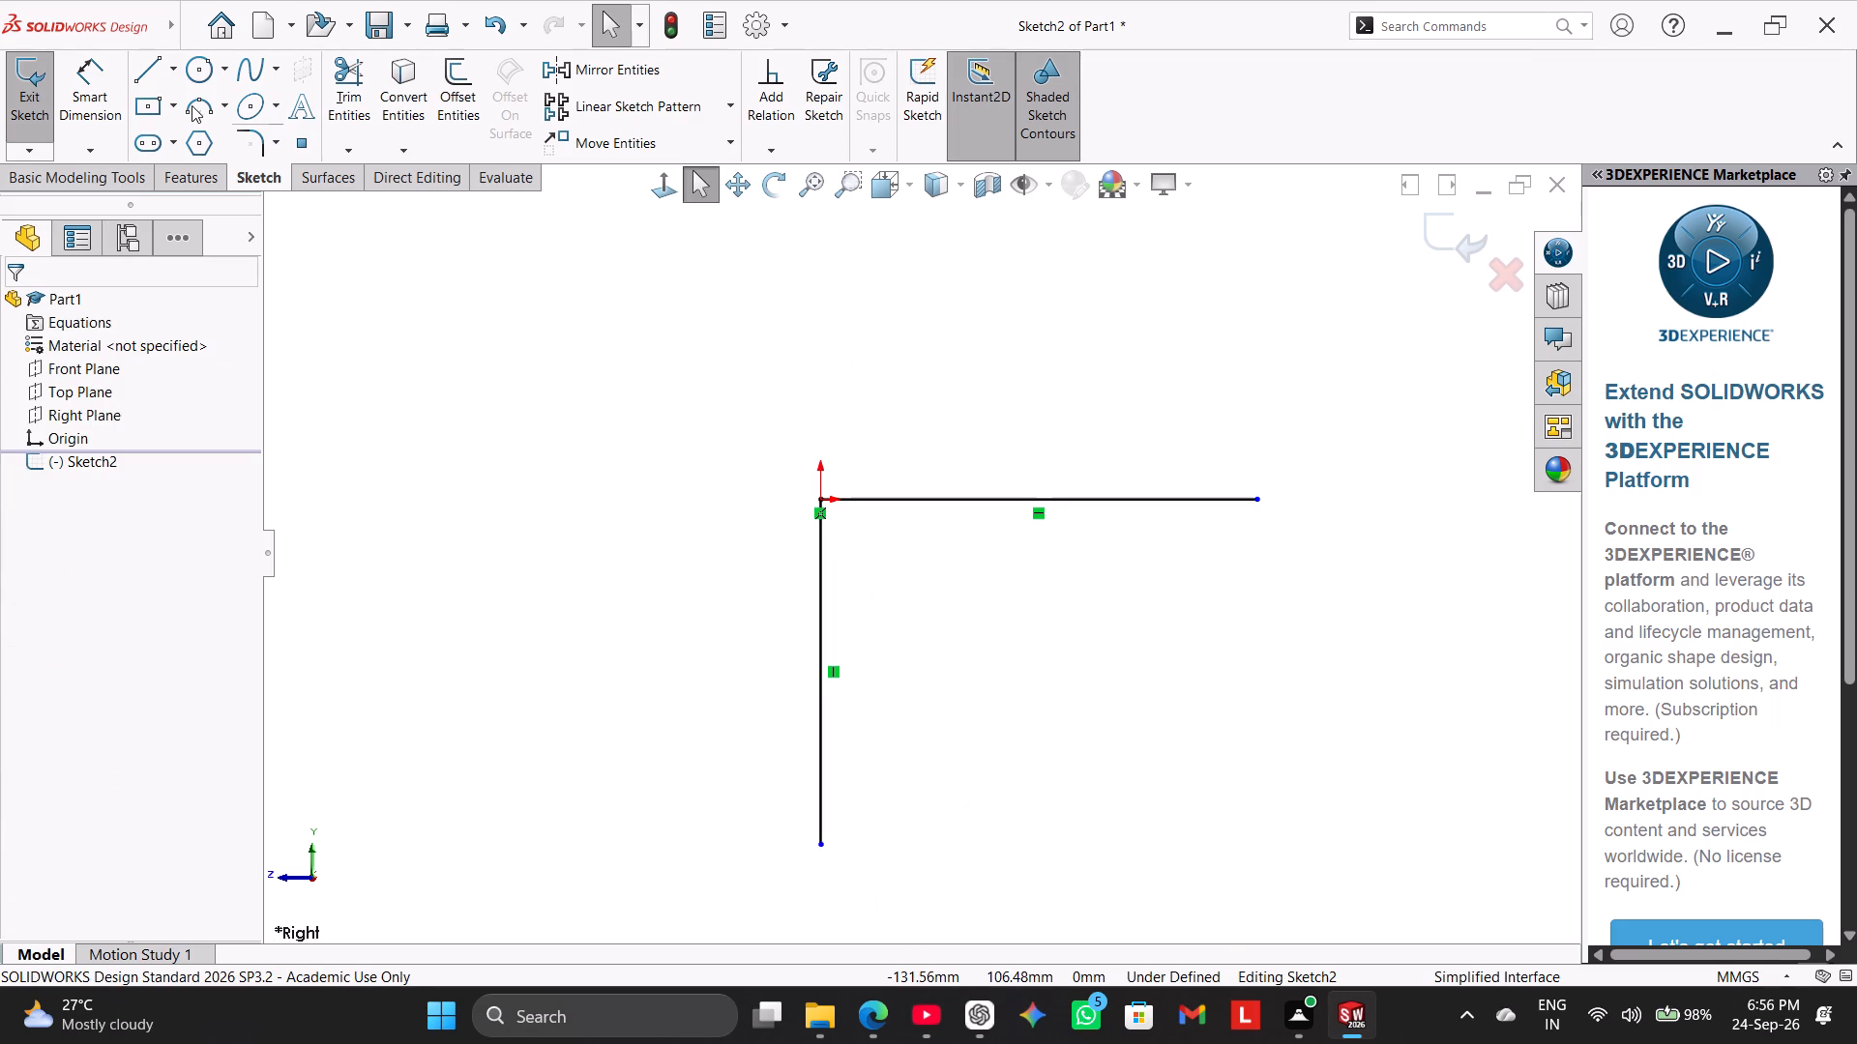
# Dimension the horizontal line to 107 mm, placing the dimension above it.
pyautogui.click(92, 65)
pyautogui.click(925, 498)
pyautogui.click(981, 360)
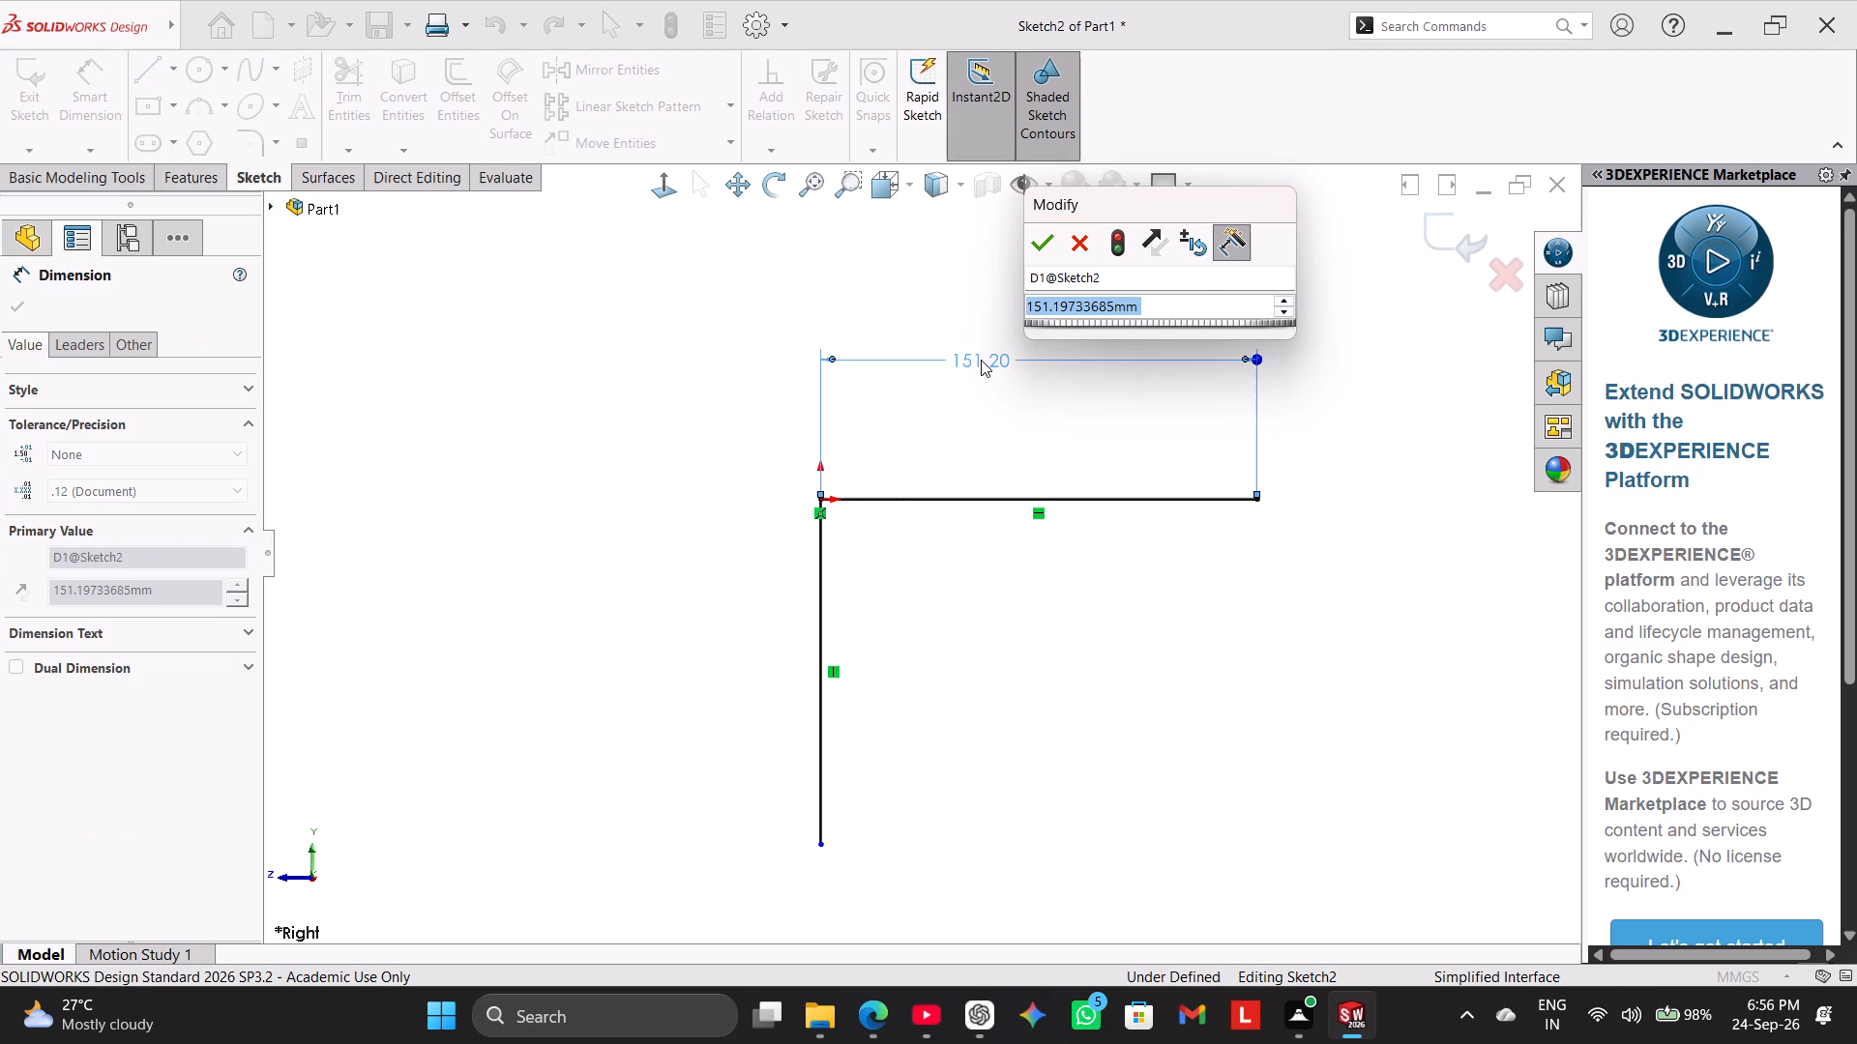
pyautogui.write('107')
pyautogui.press('Return')
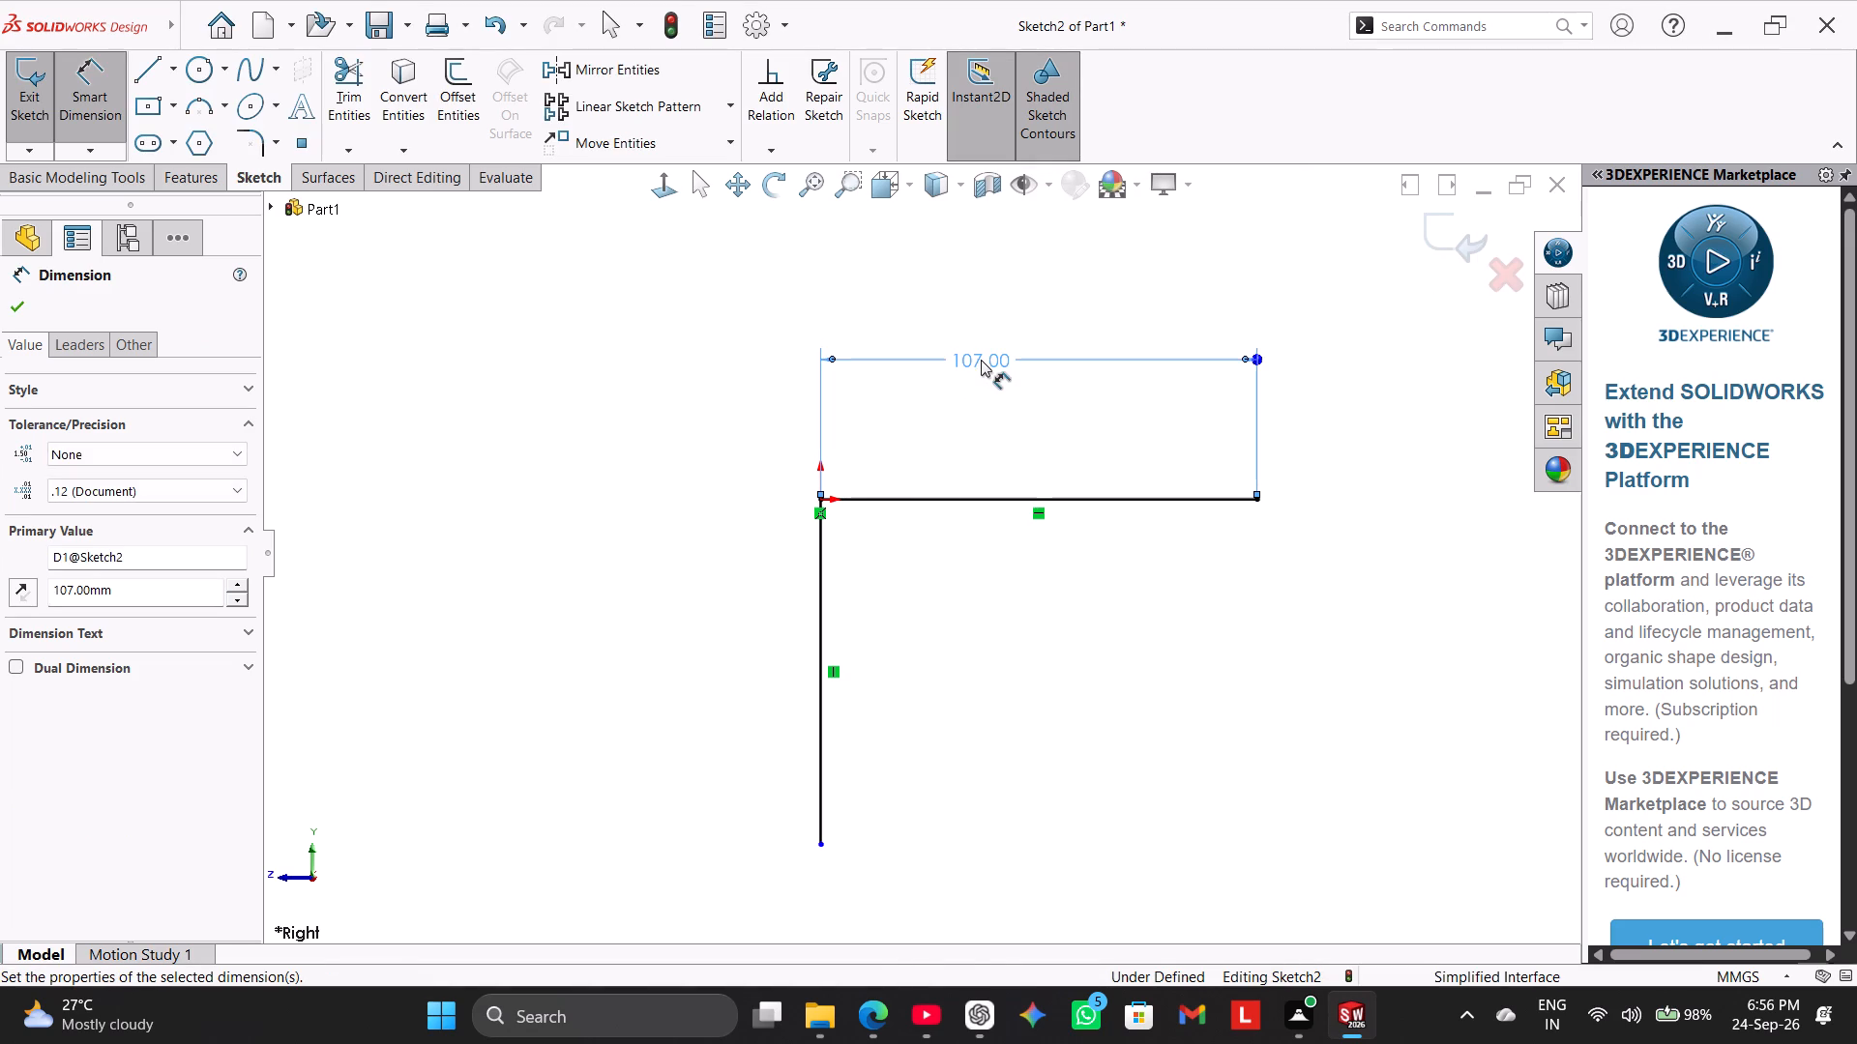
pyautogui.scroll(-1, 1036, 1043)
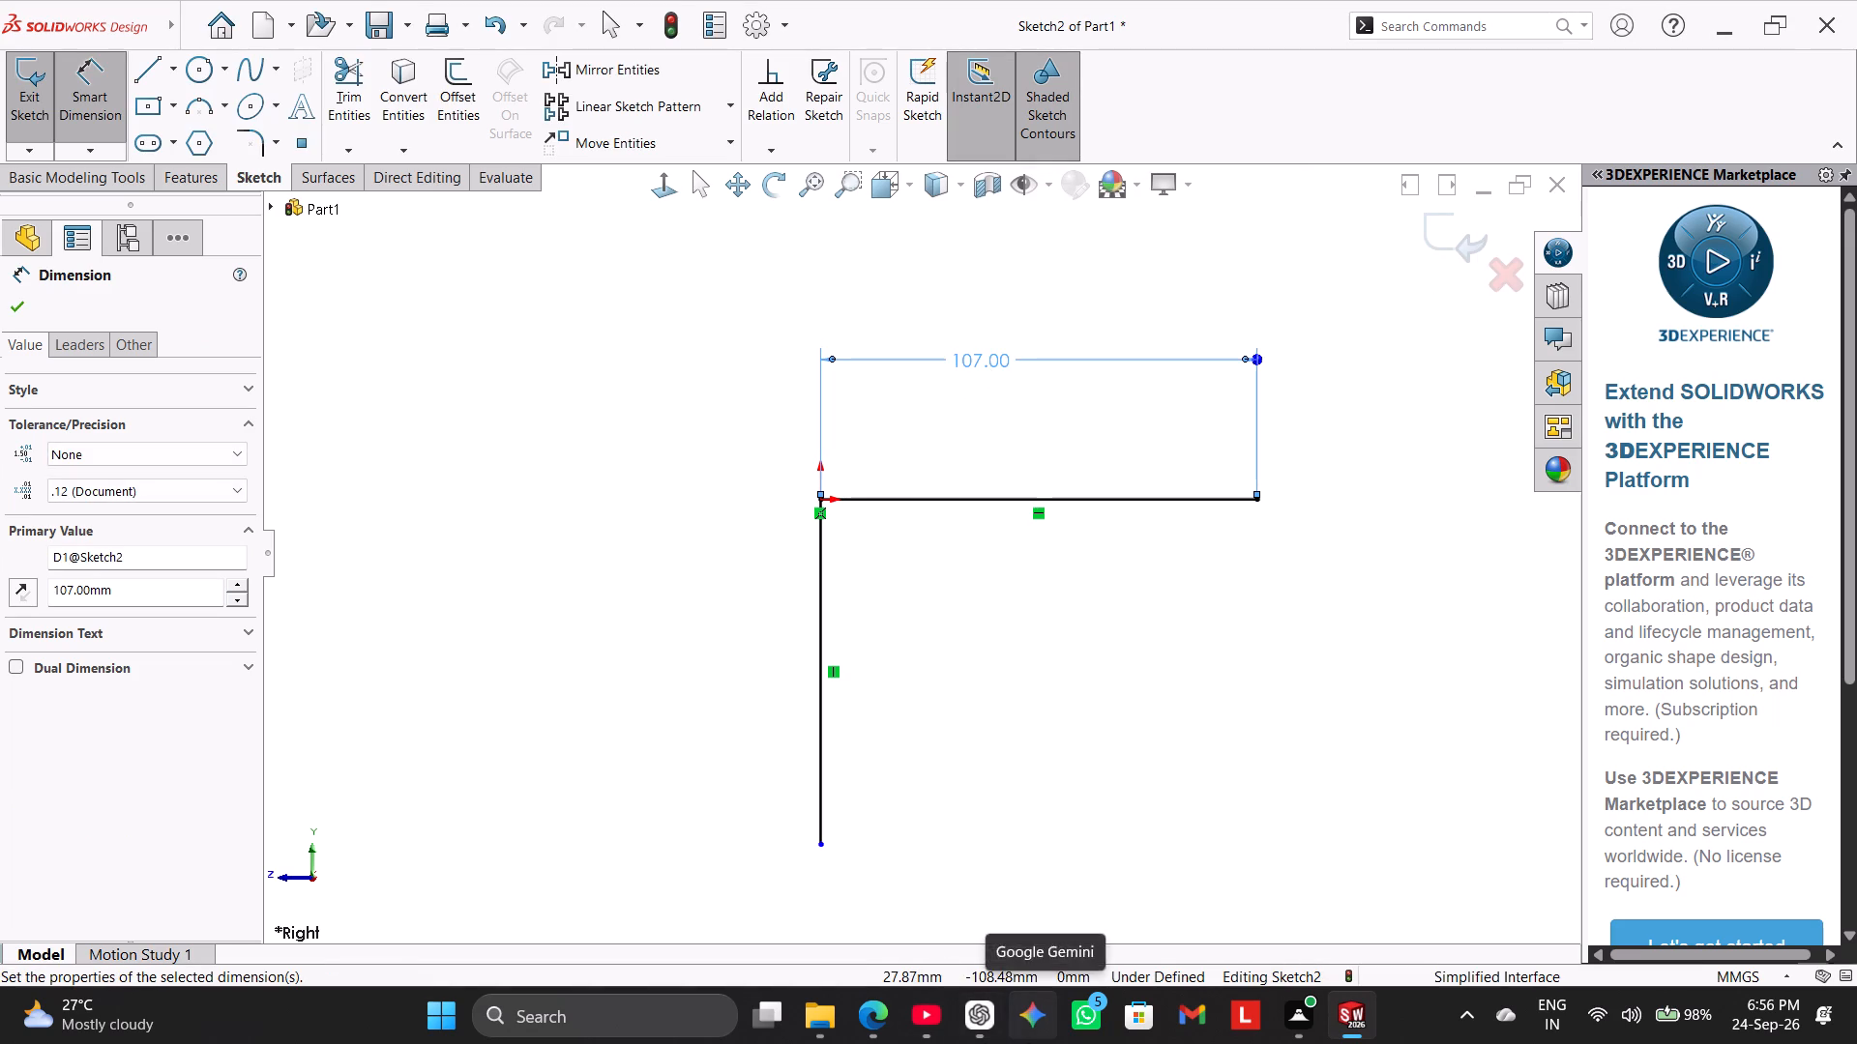
pyautogui.scroll(-1, 1028, 1043)
pyautogui.scroll(1, 928, 805)
pyautogui.scroll(-2, 928, 802)
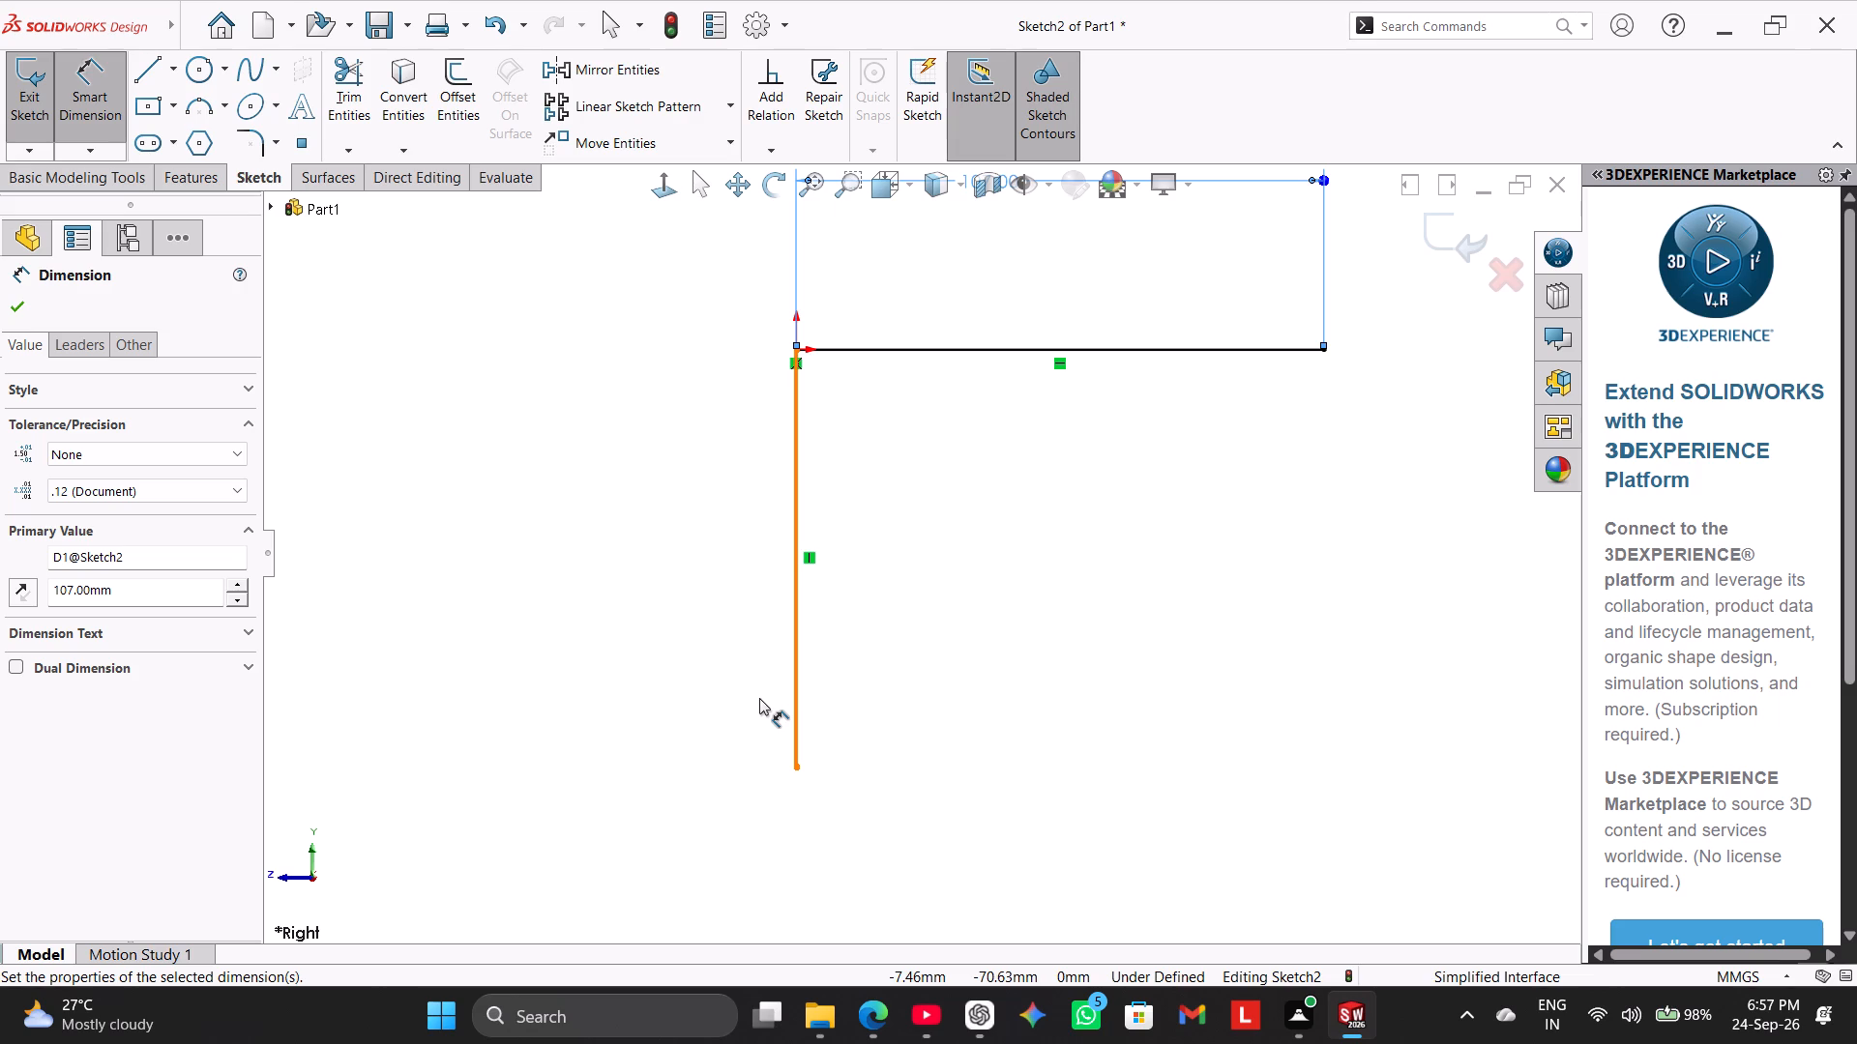
pyautogui.rightClick(545, 507)
pyautogui.click(628, 567)
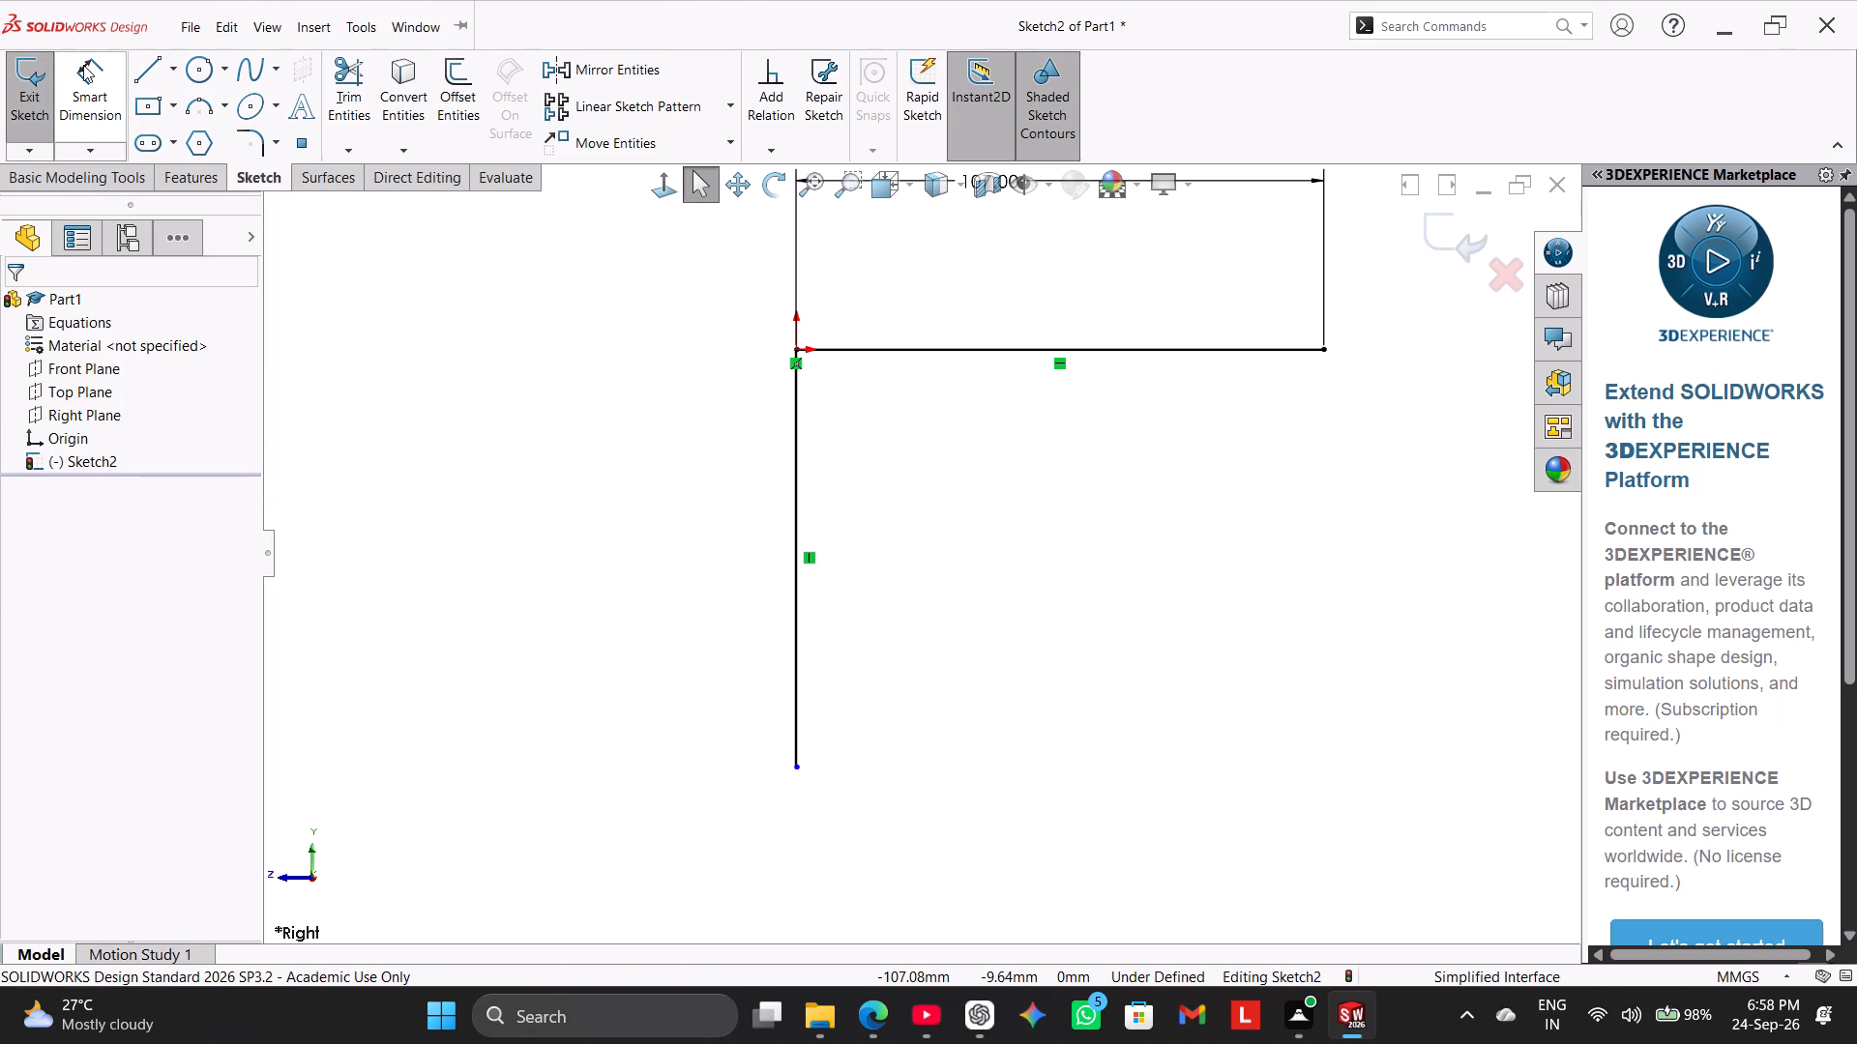
# From the 107 mm line's free end, draw a 14 mm drop, 66 mm horizontal return, 22 mm-radius tangent arc and 48 mm vertical line, all approximate.
pyautogui.click(143, 72)
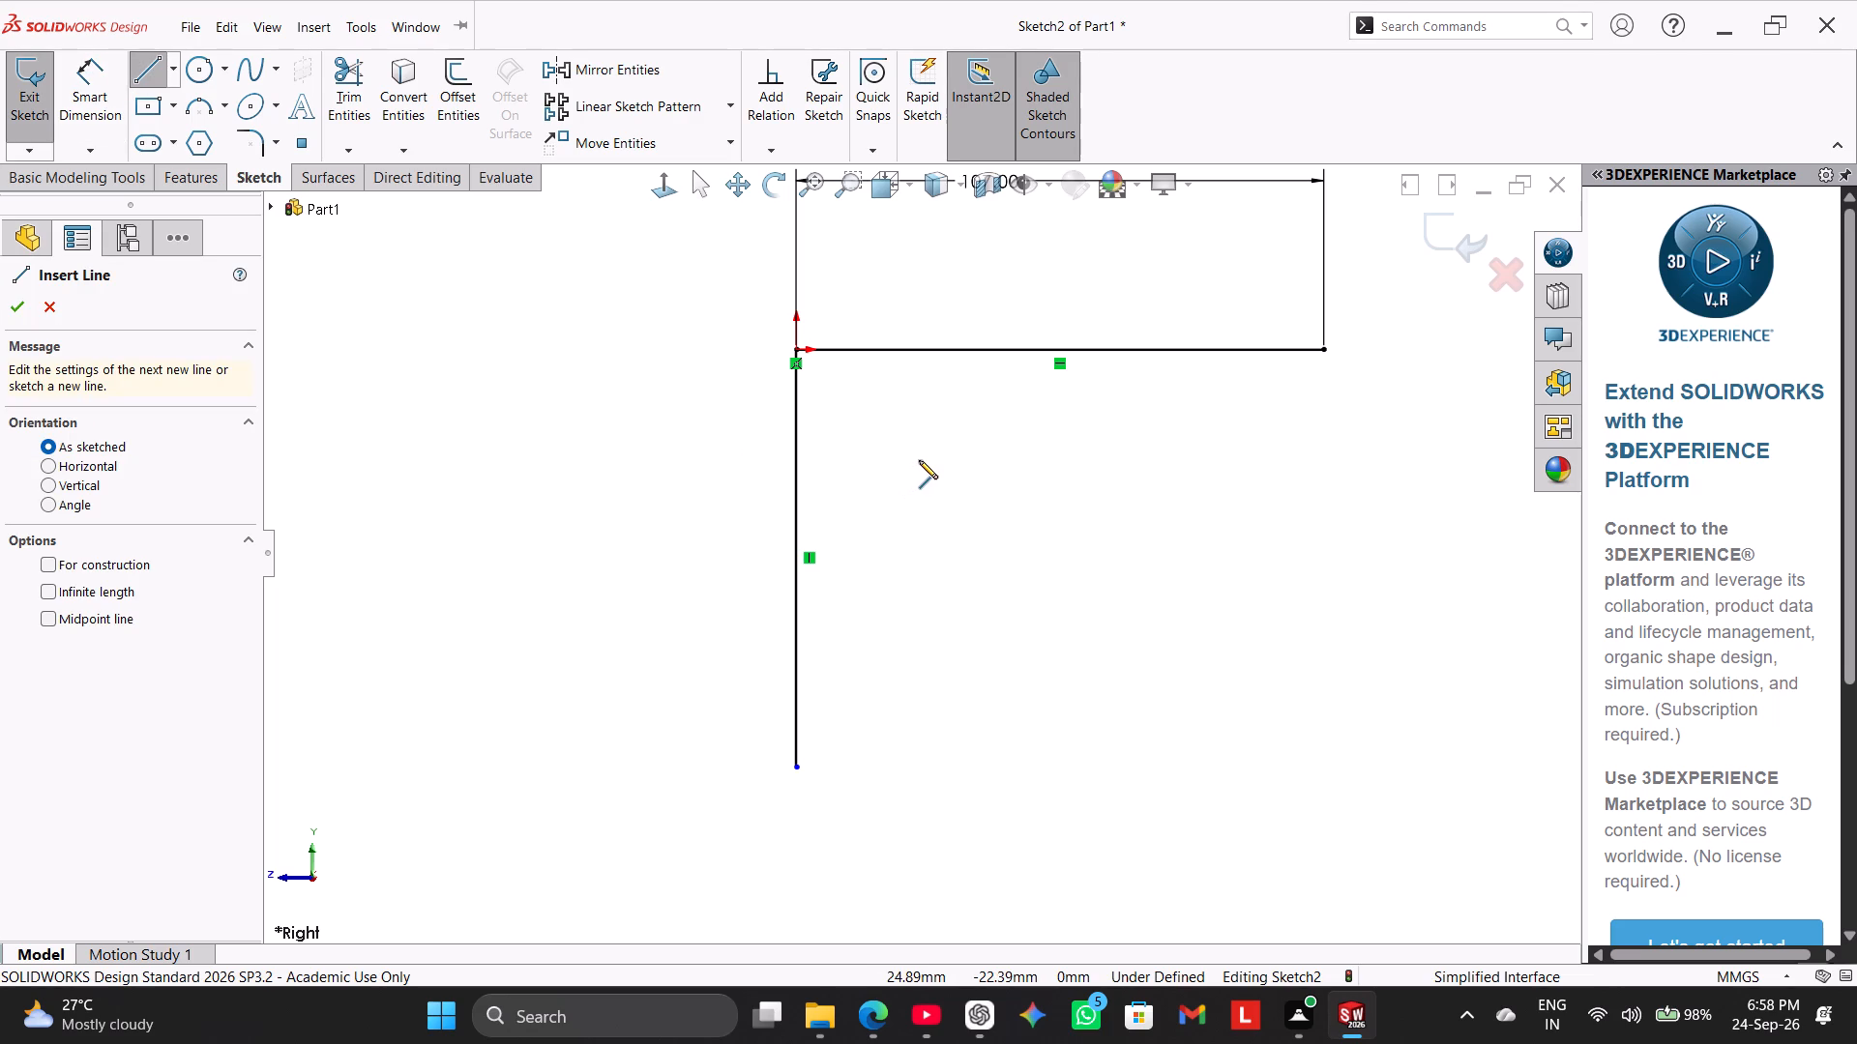
pyautogui.click(1325, 347)
pyautogui.click(1327, 420)
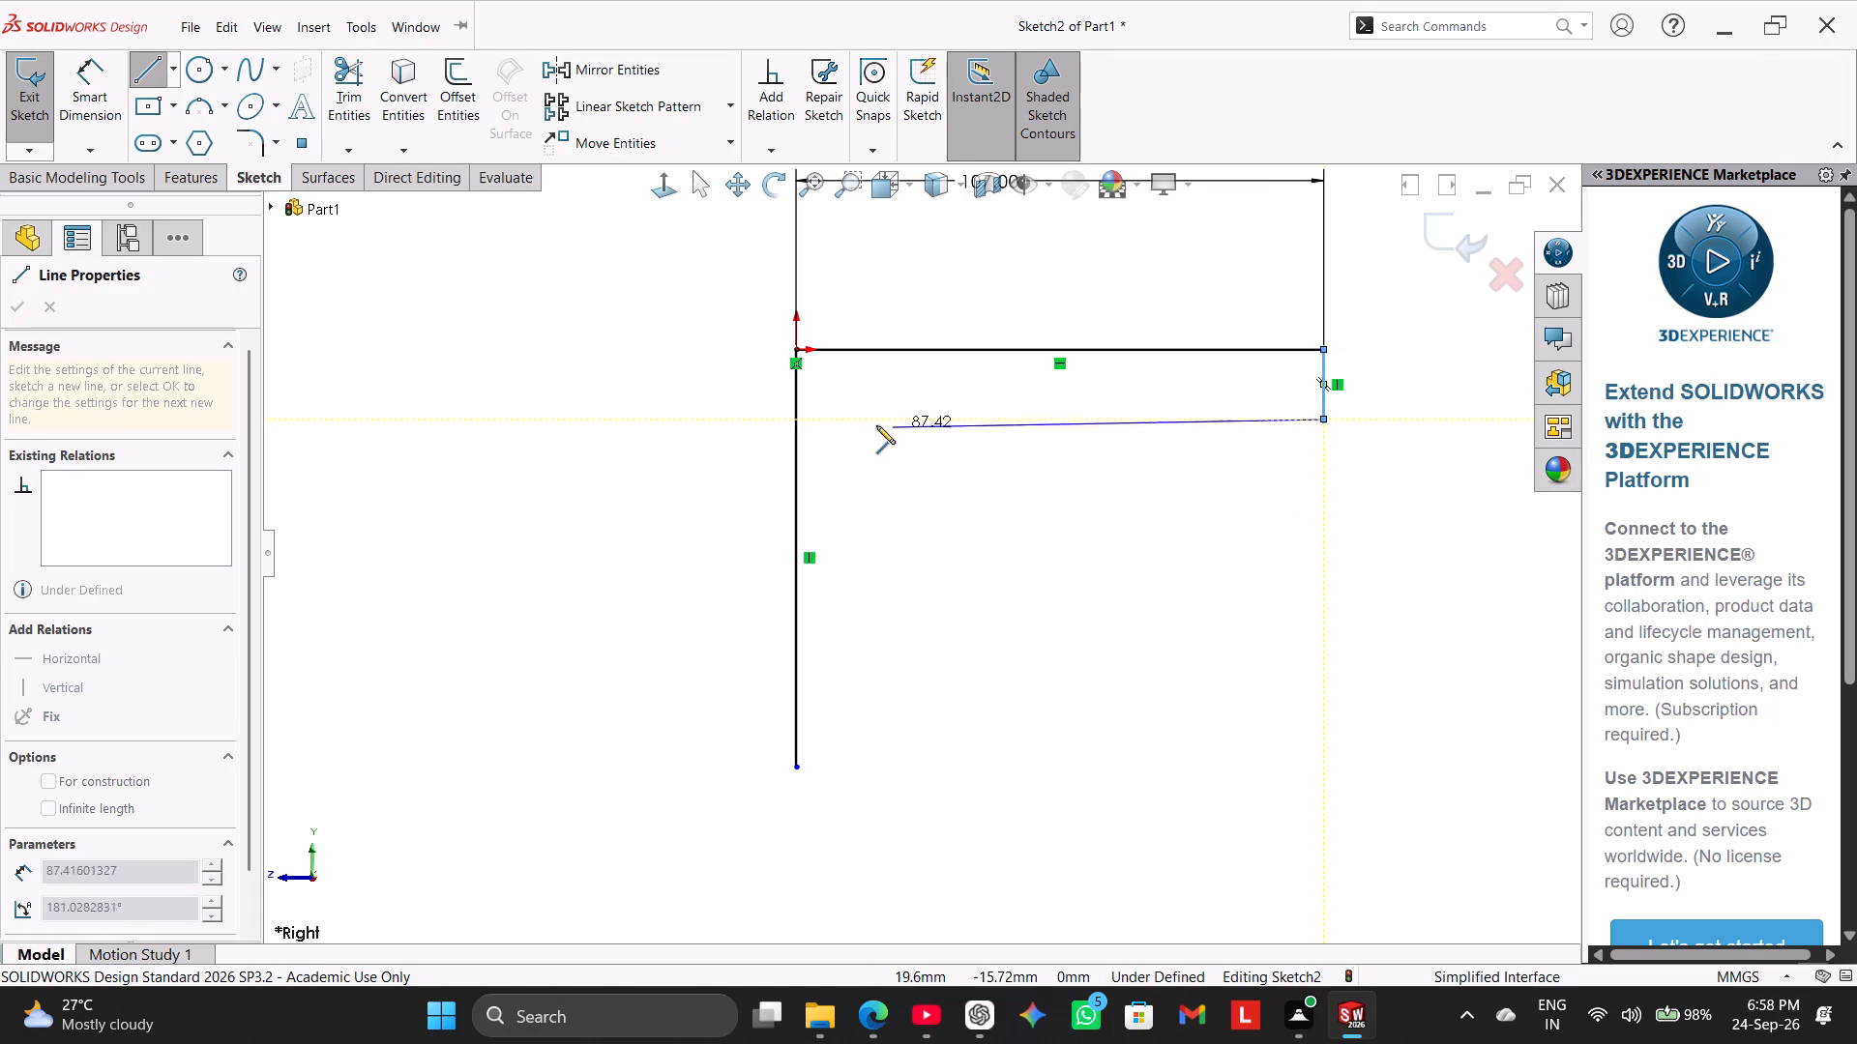
pyautogui.click(997, 419)
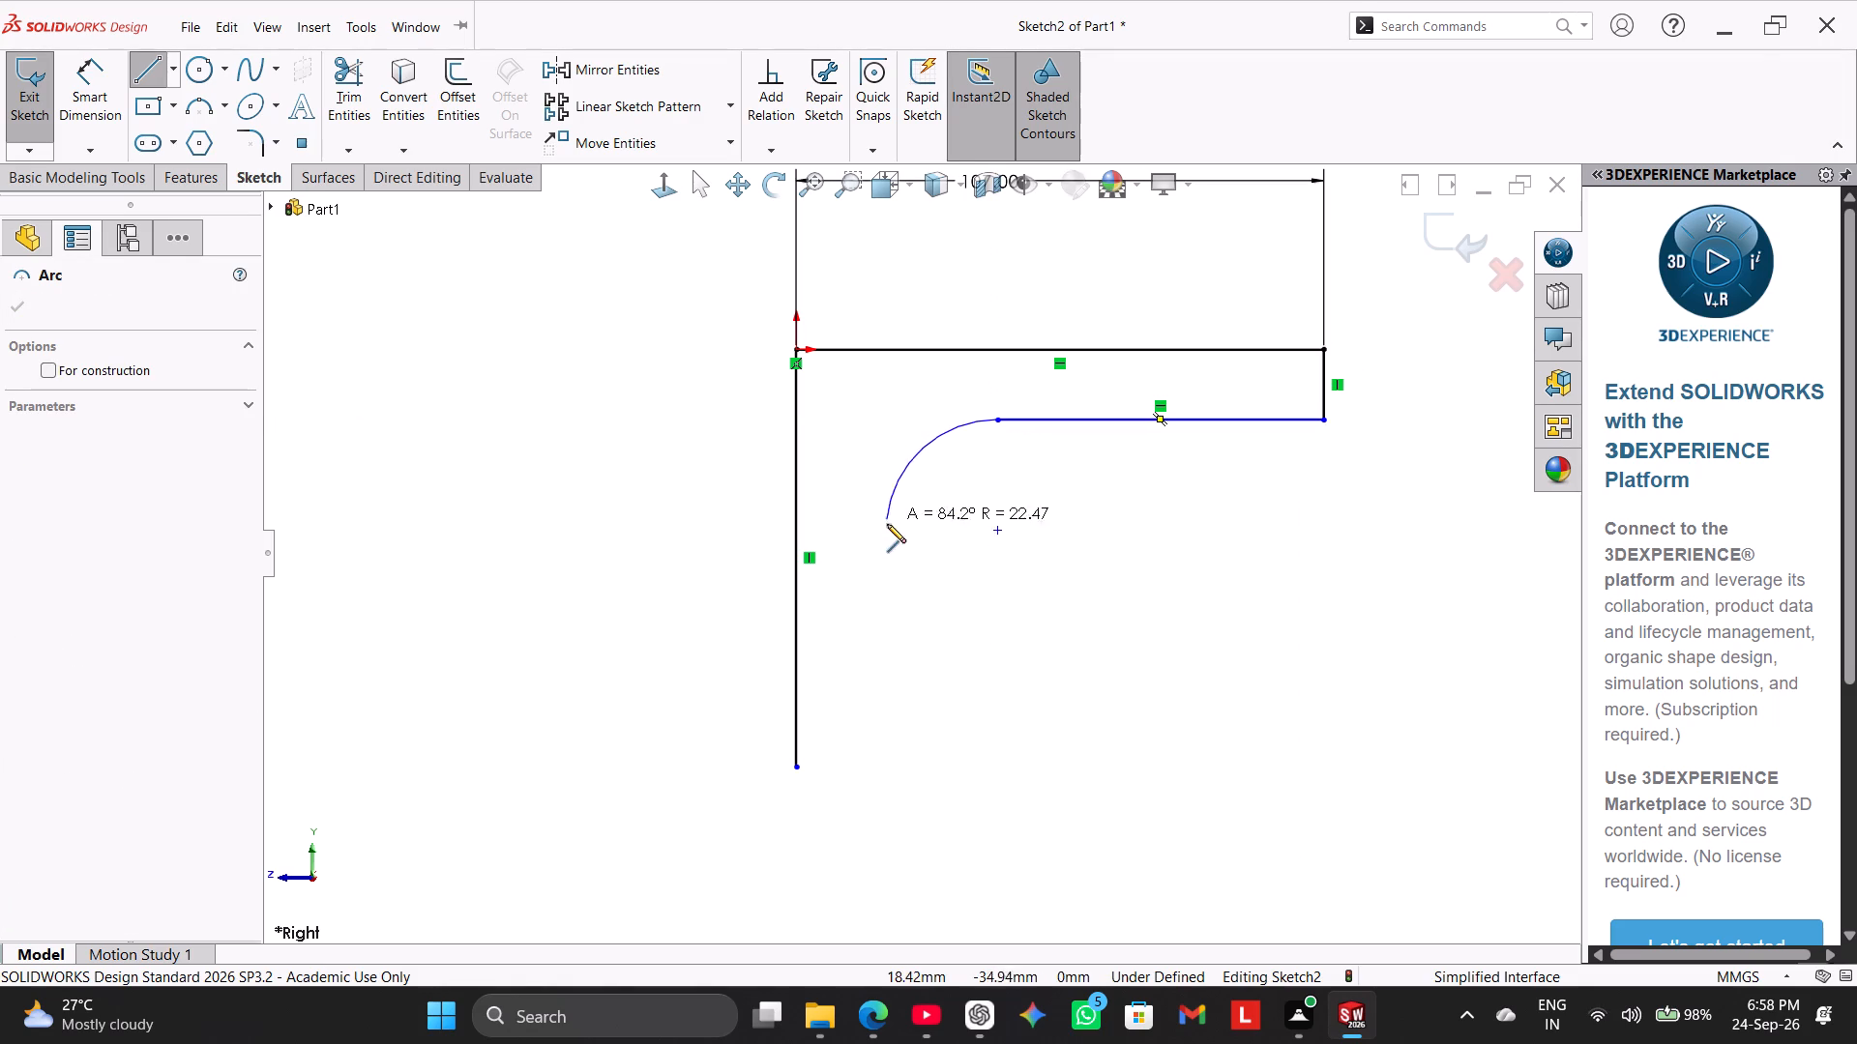
pyautogui.click(891, 532)
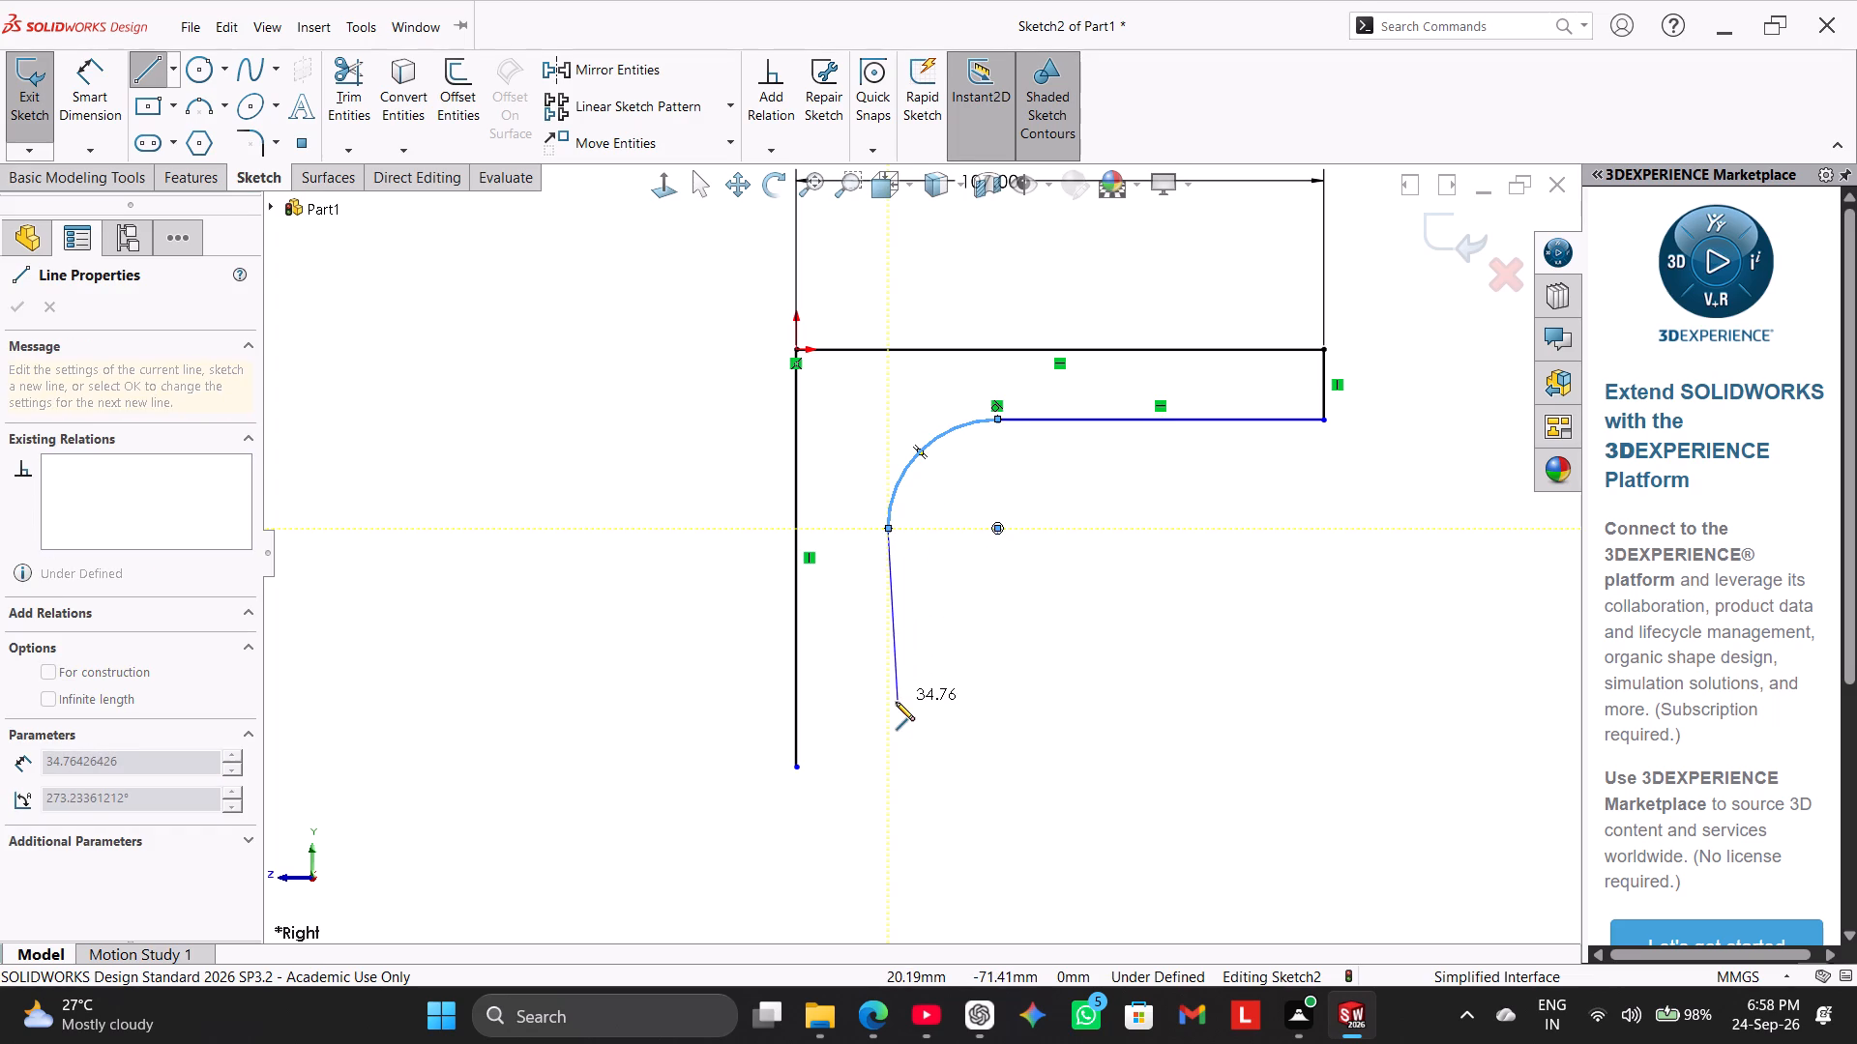
pyautogui.click(890, 768)
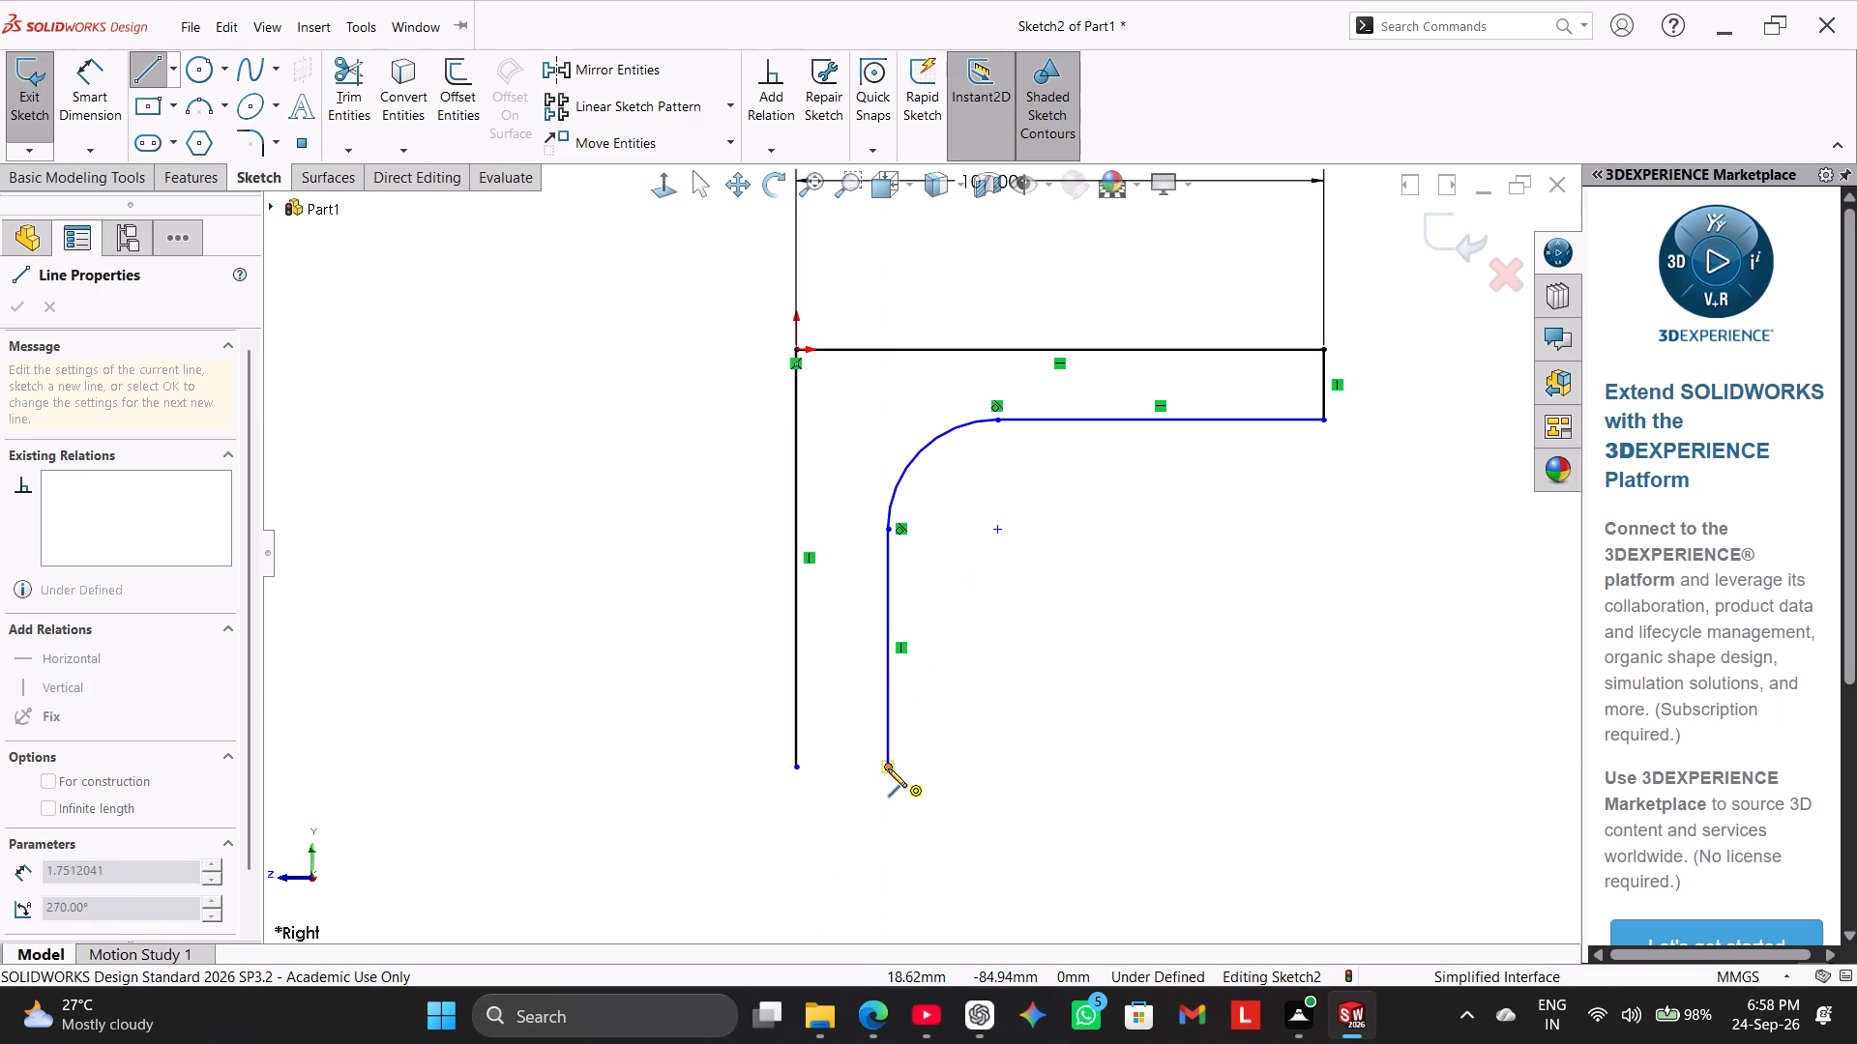
# Continue with a tangent arc of about 38 mm radius into a slanted leg about 49 mm long, closing at the origin vertical with an inner arc.
pyautogui.scroll(2, 799, 867)
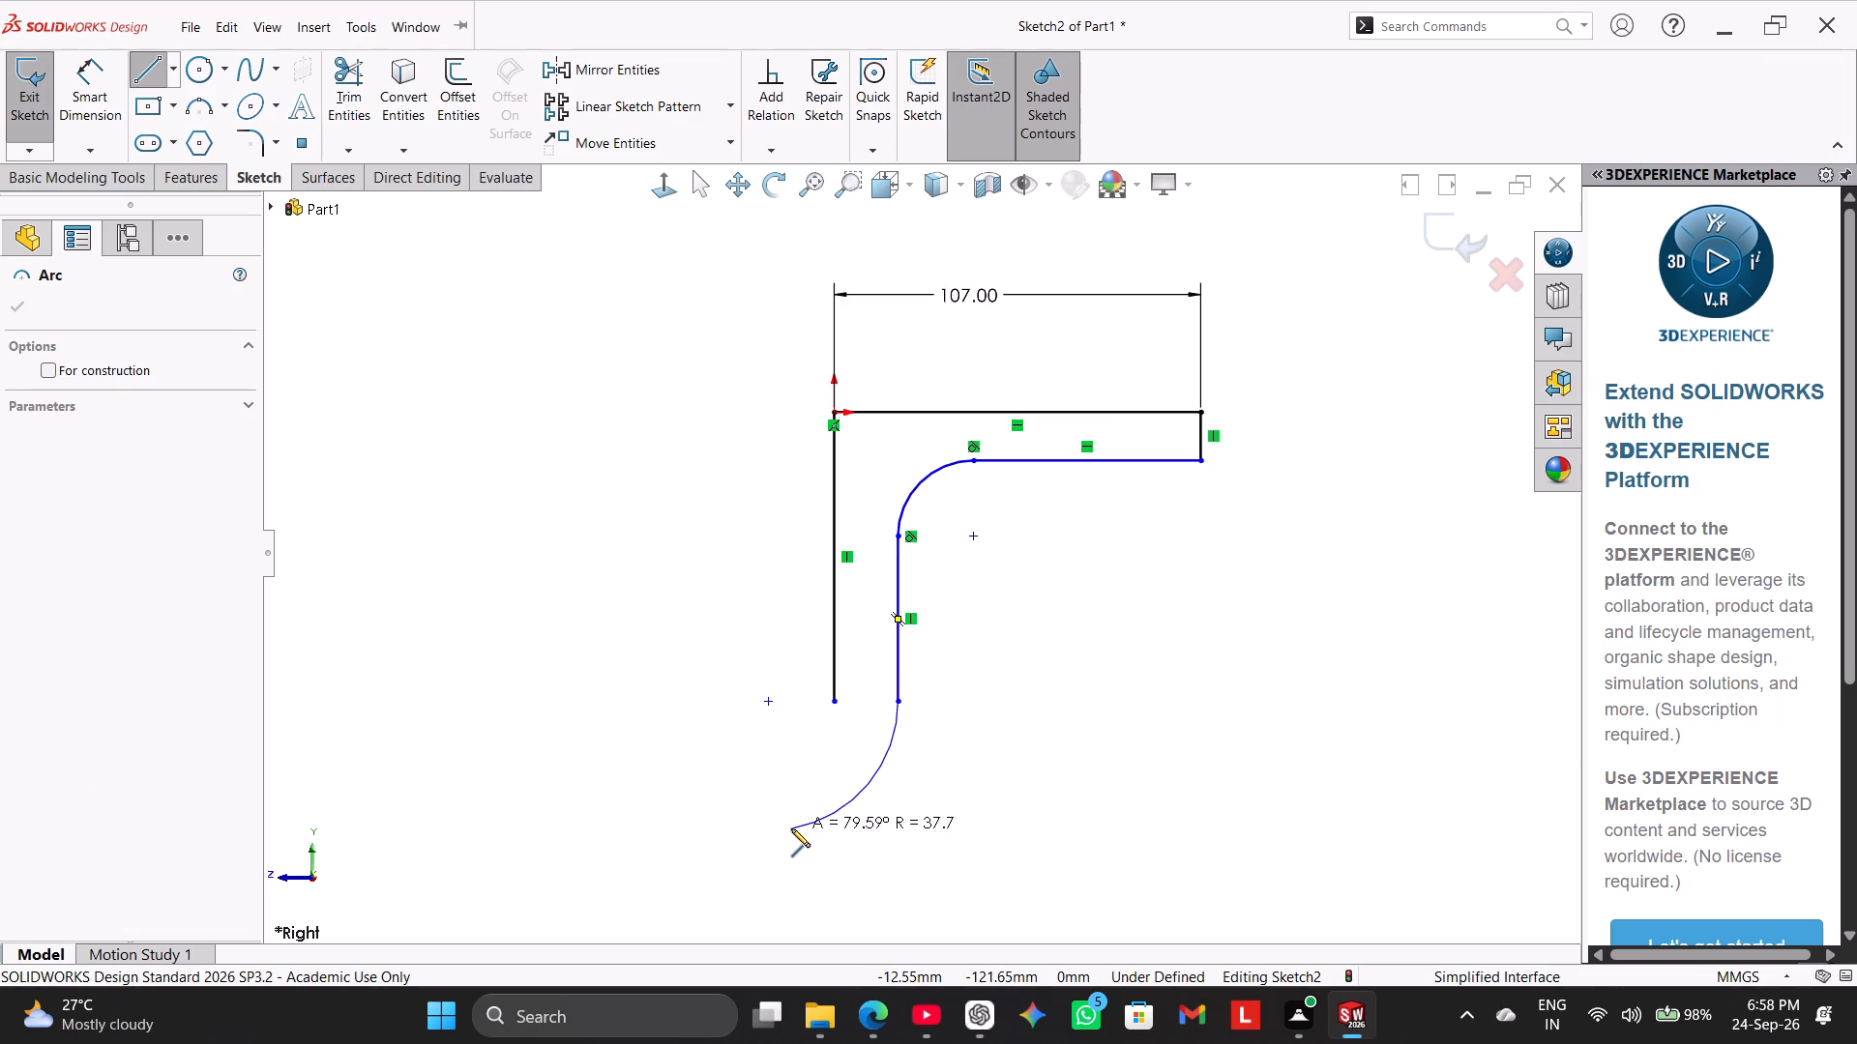
pyautogui.click(791, 828)
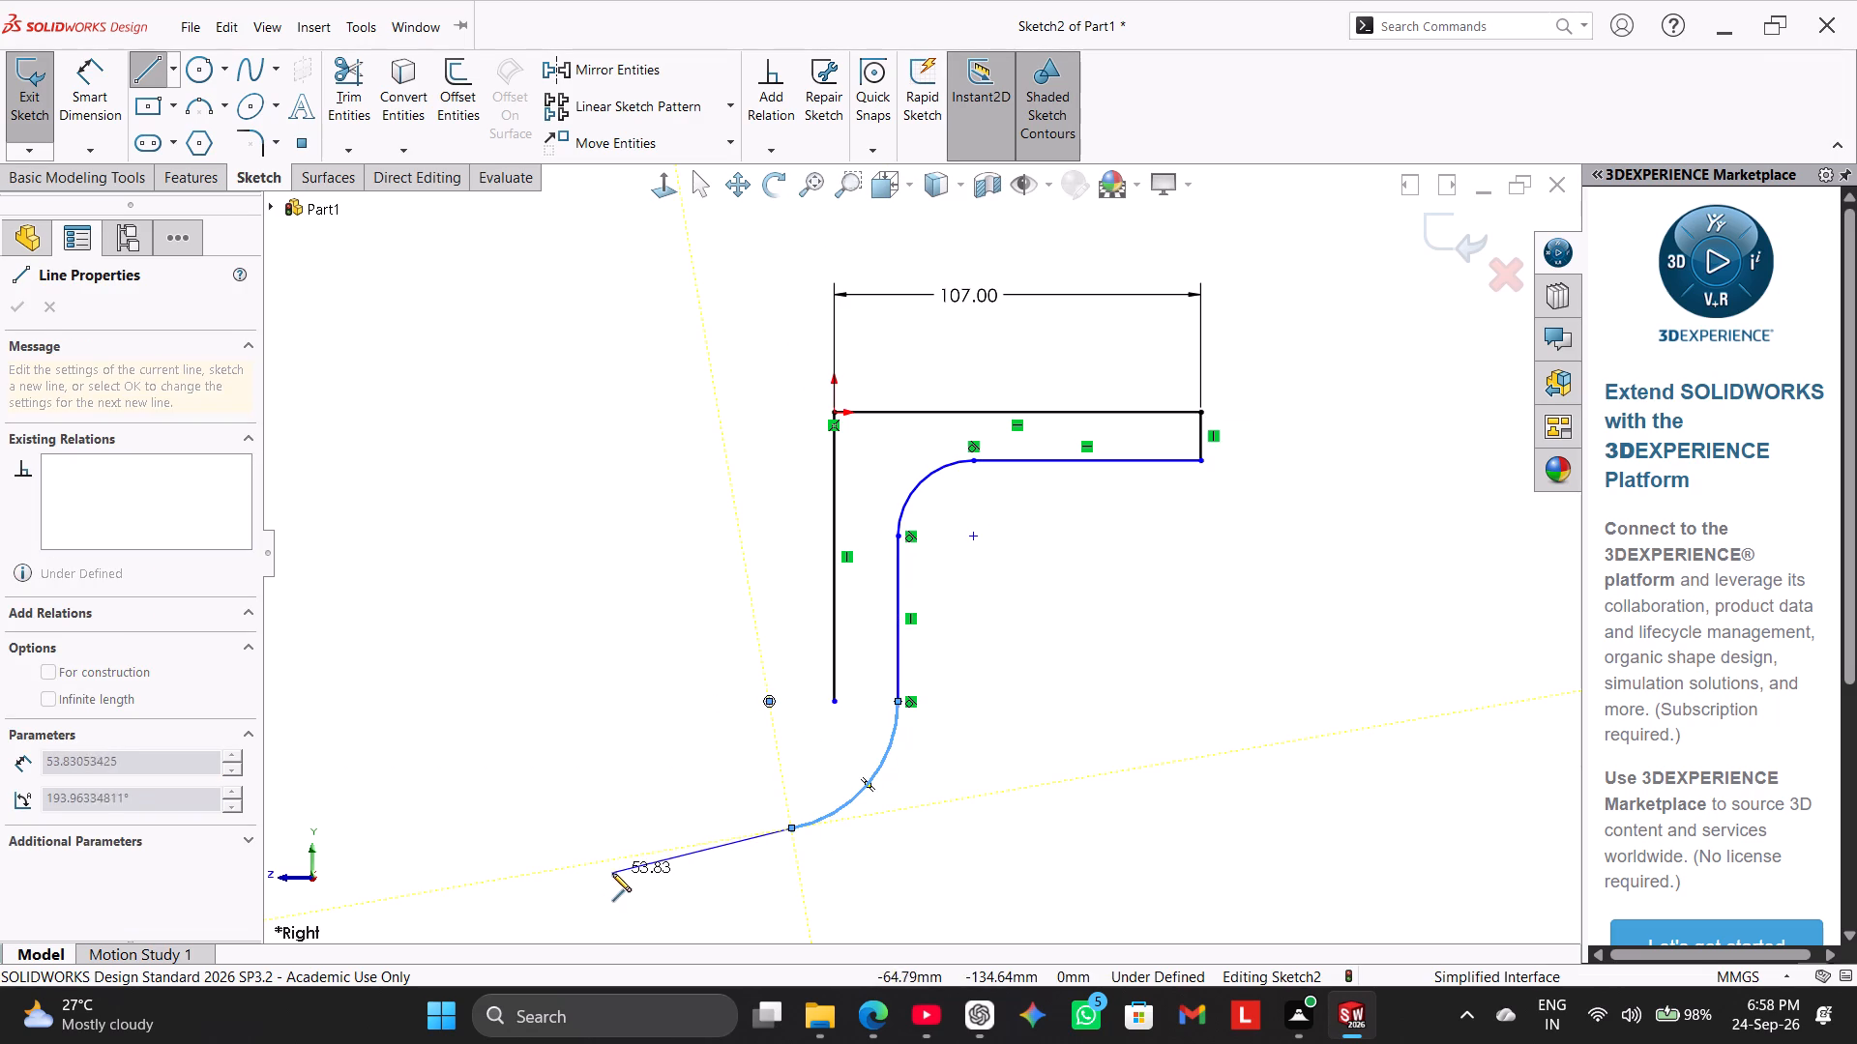
pyautogui.click(628, 869)
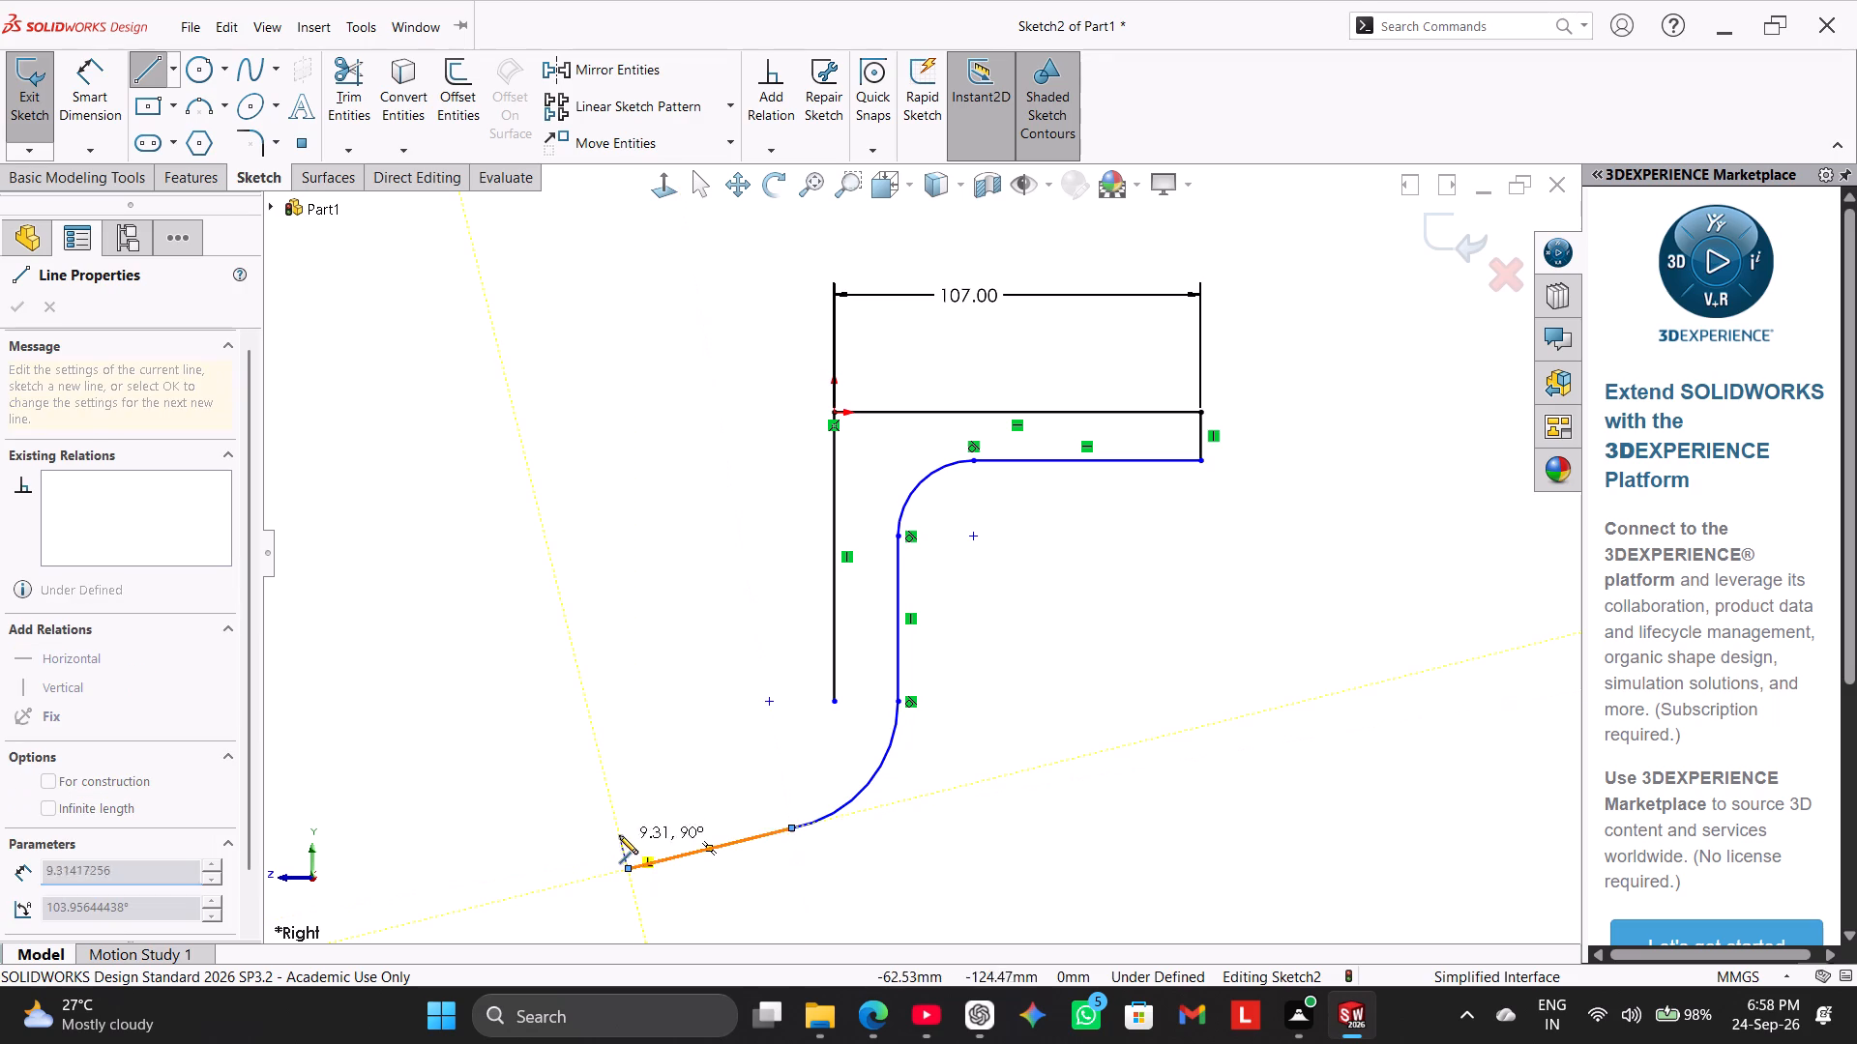
pyautogui.click(615, 827)
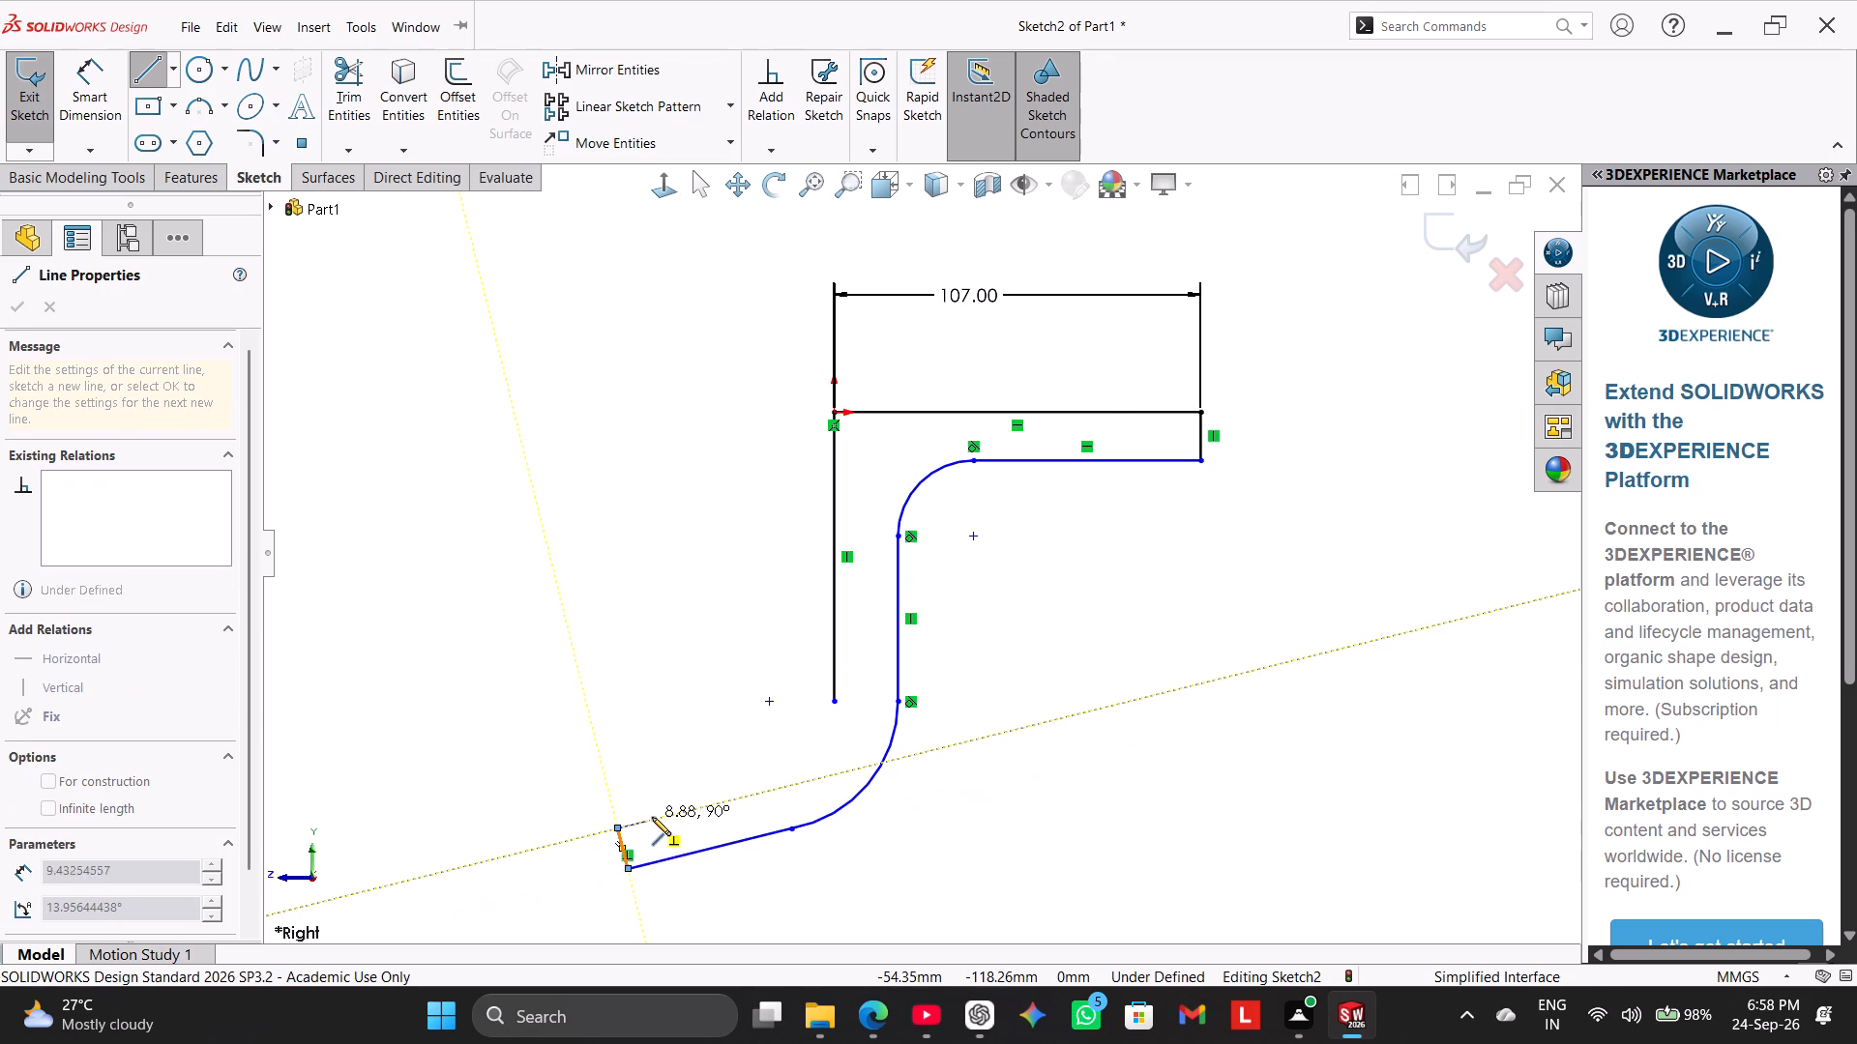
pyautogui.click(778, 792)
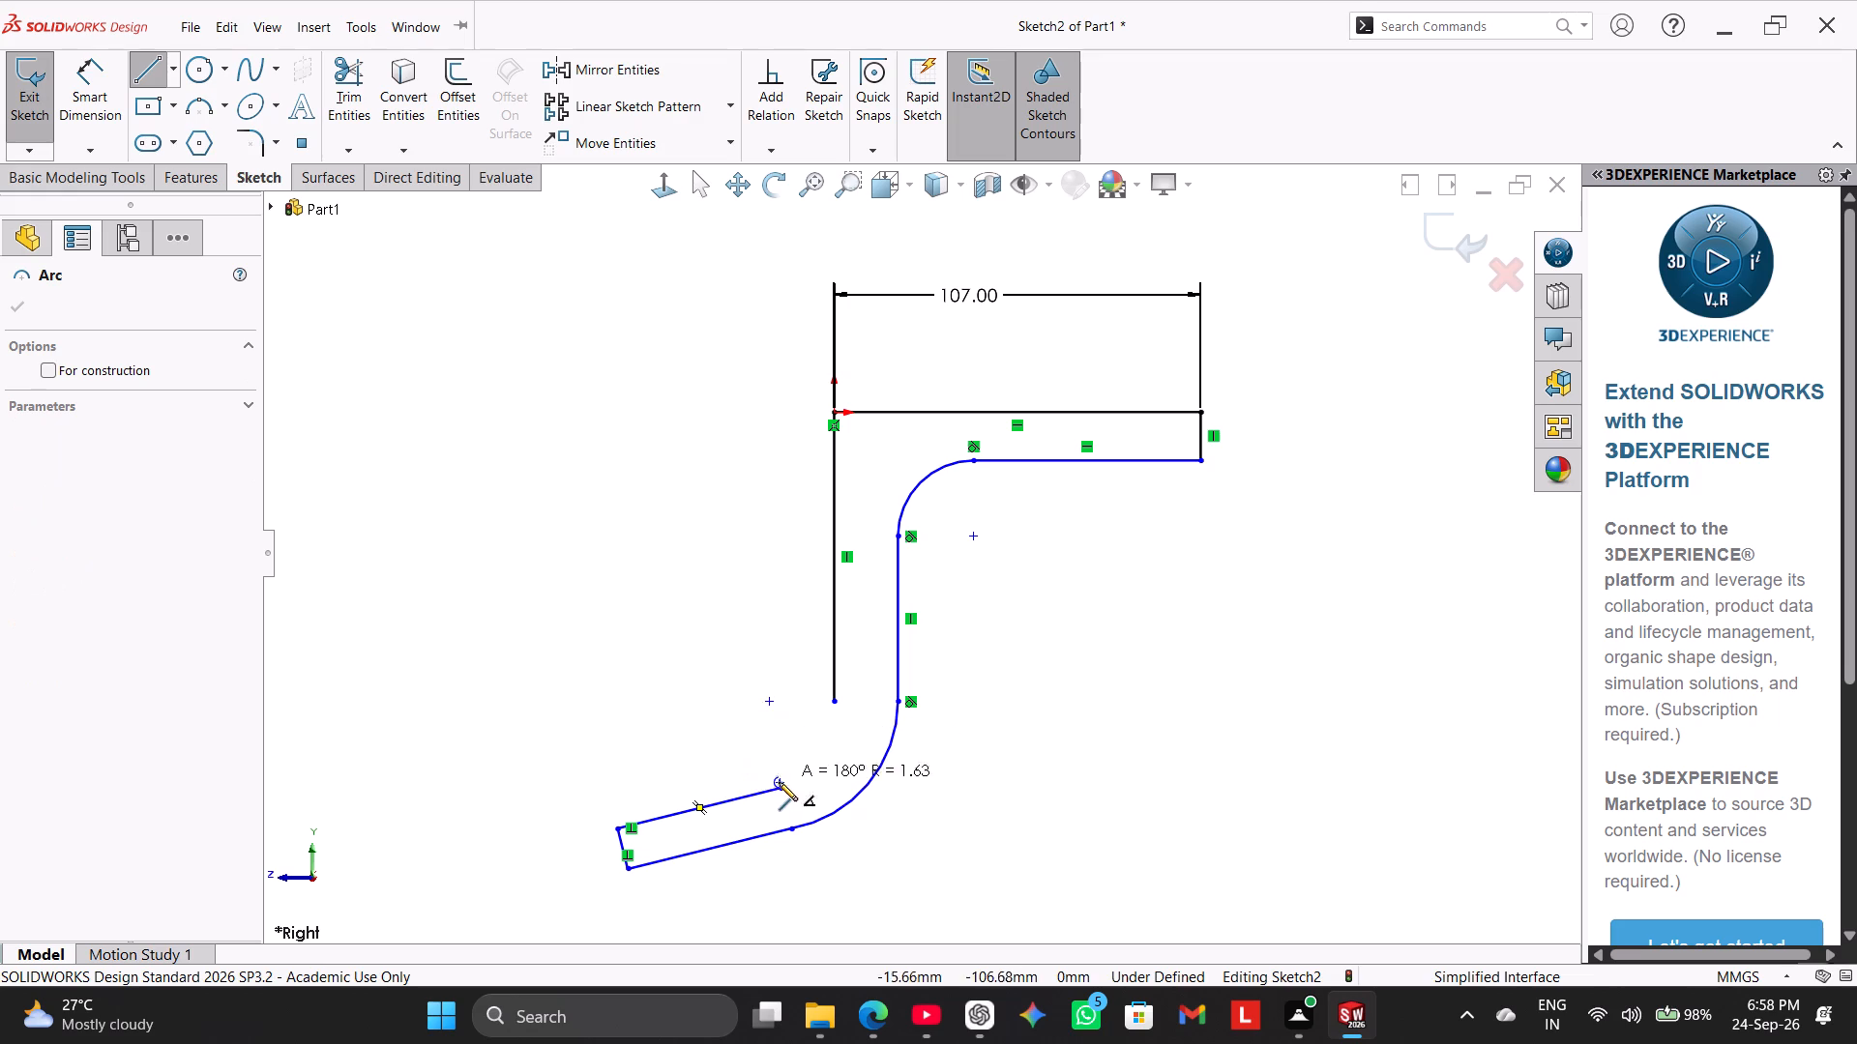
pyautogui.click(833, 702)
pyautogui.rightClick(741, 671)
pyautogui.click(775, 680)
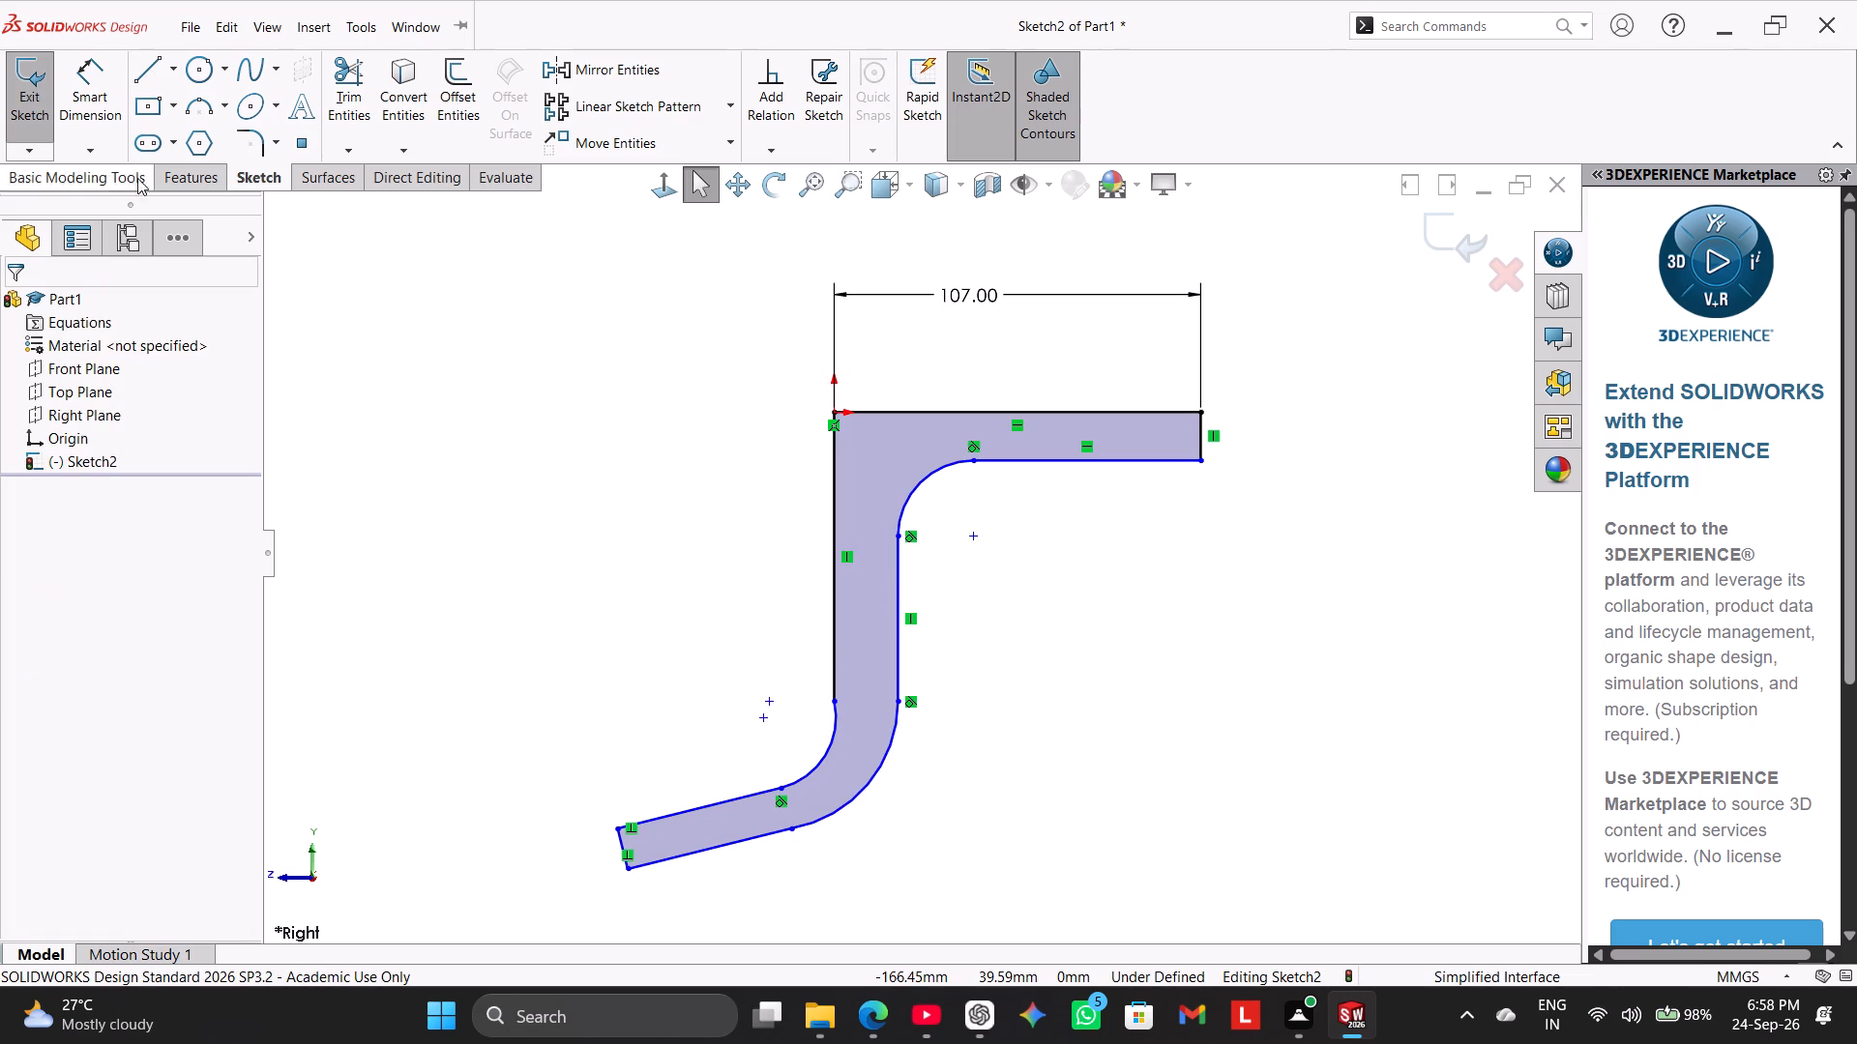
# Dimension the arc under the horizontal arm with a 28 mm radius.
pyautogui.moveTo(105, 101); pyautogui.dragTo(133, 113)
pyautogui.click(917, 488)
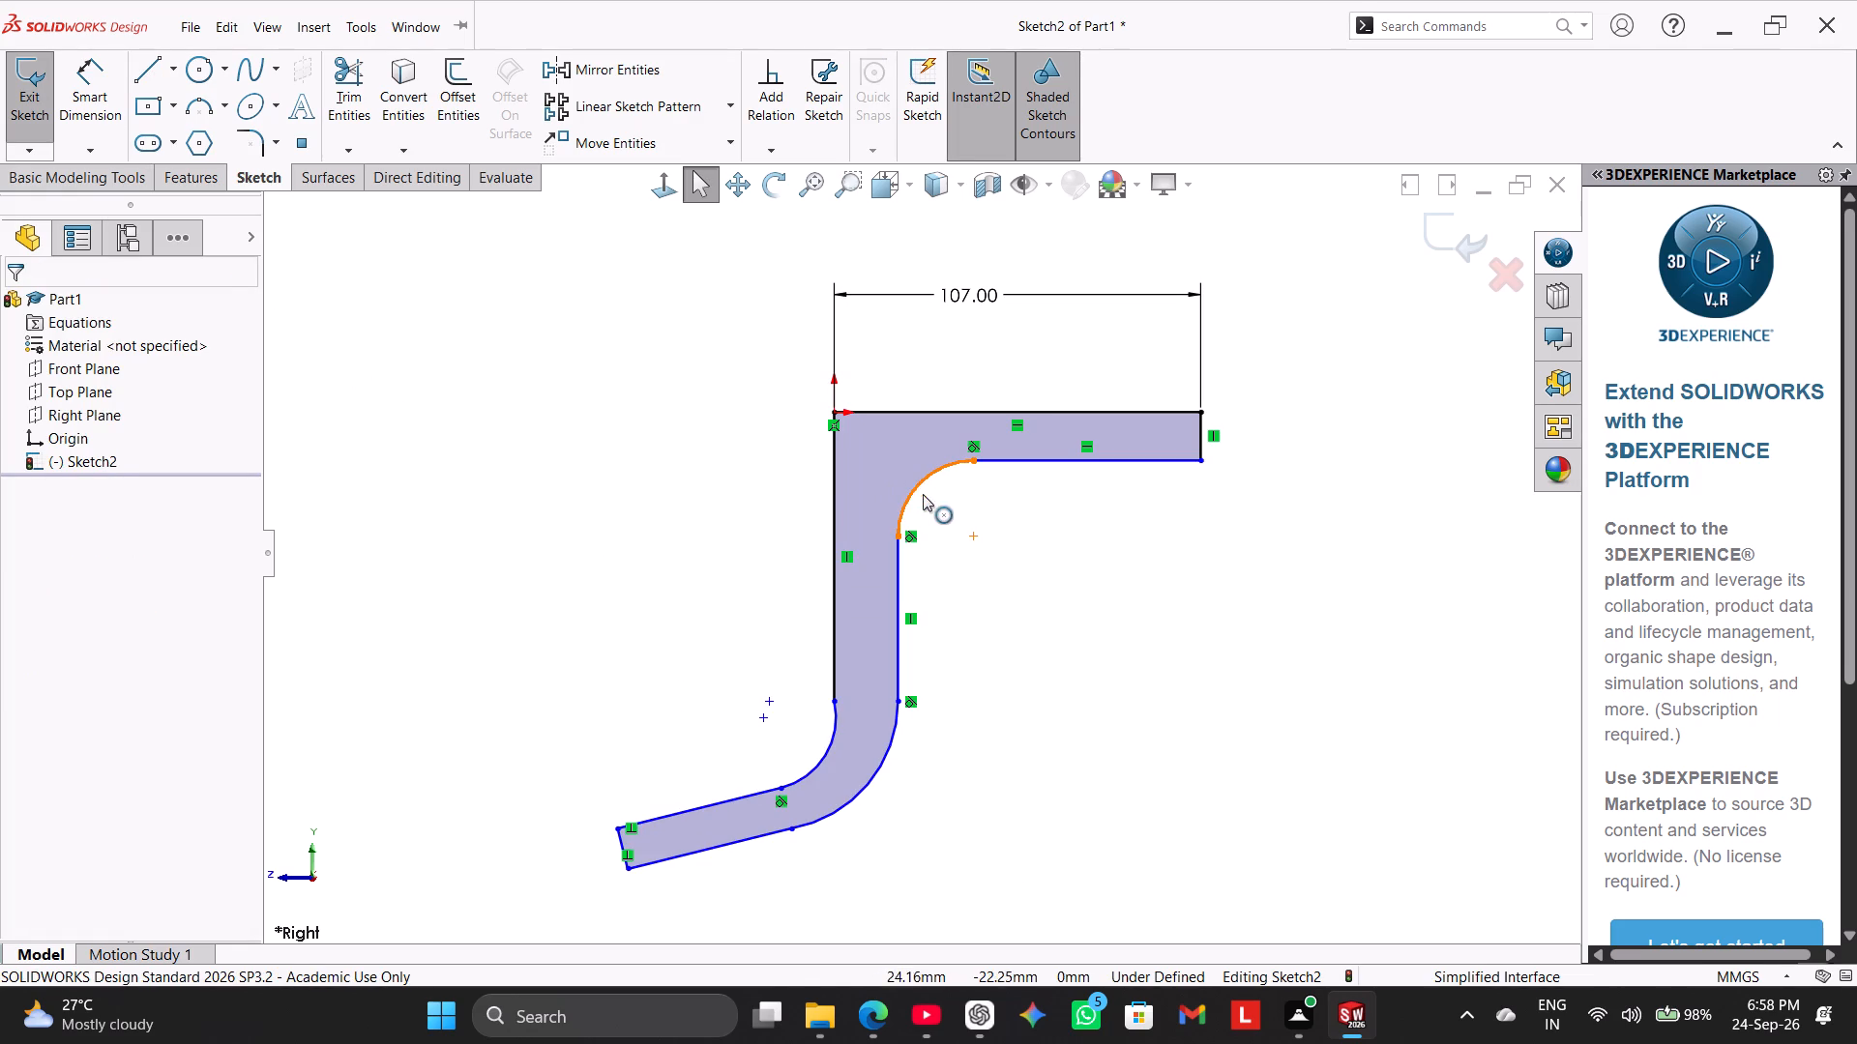
pyautogui.moveTo(532, 386); pyautogui.dragTo(530, 374)
pyautogui.click(91, 83)
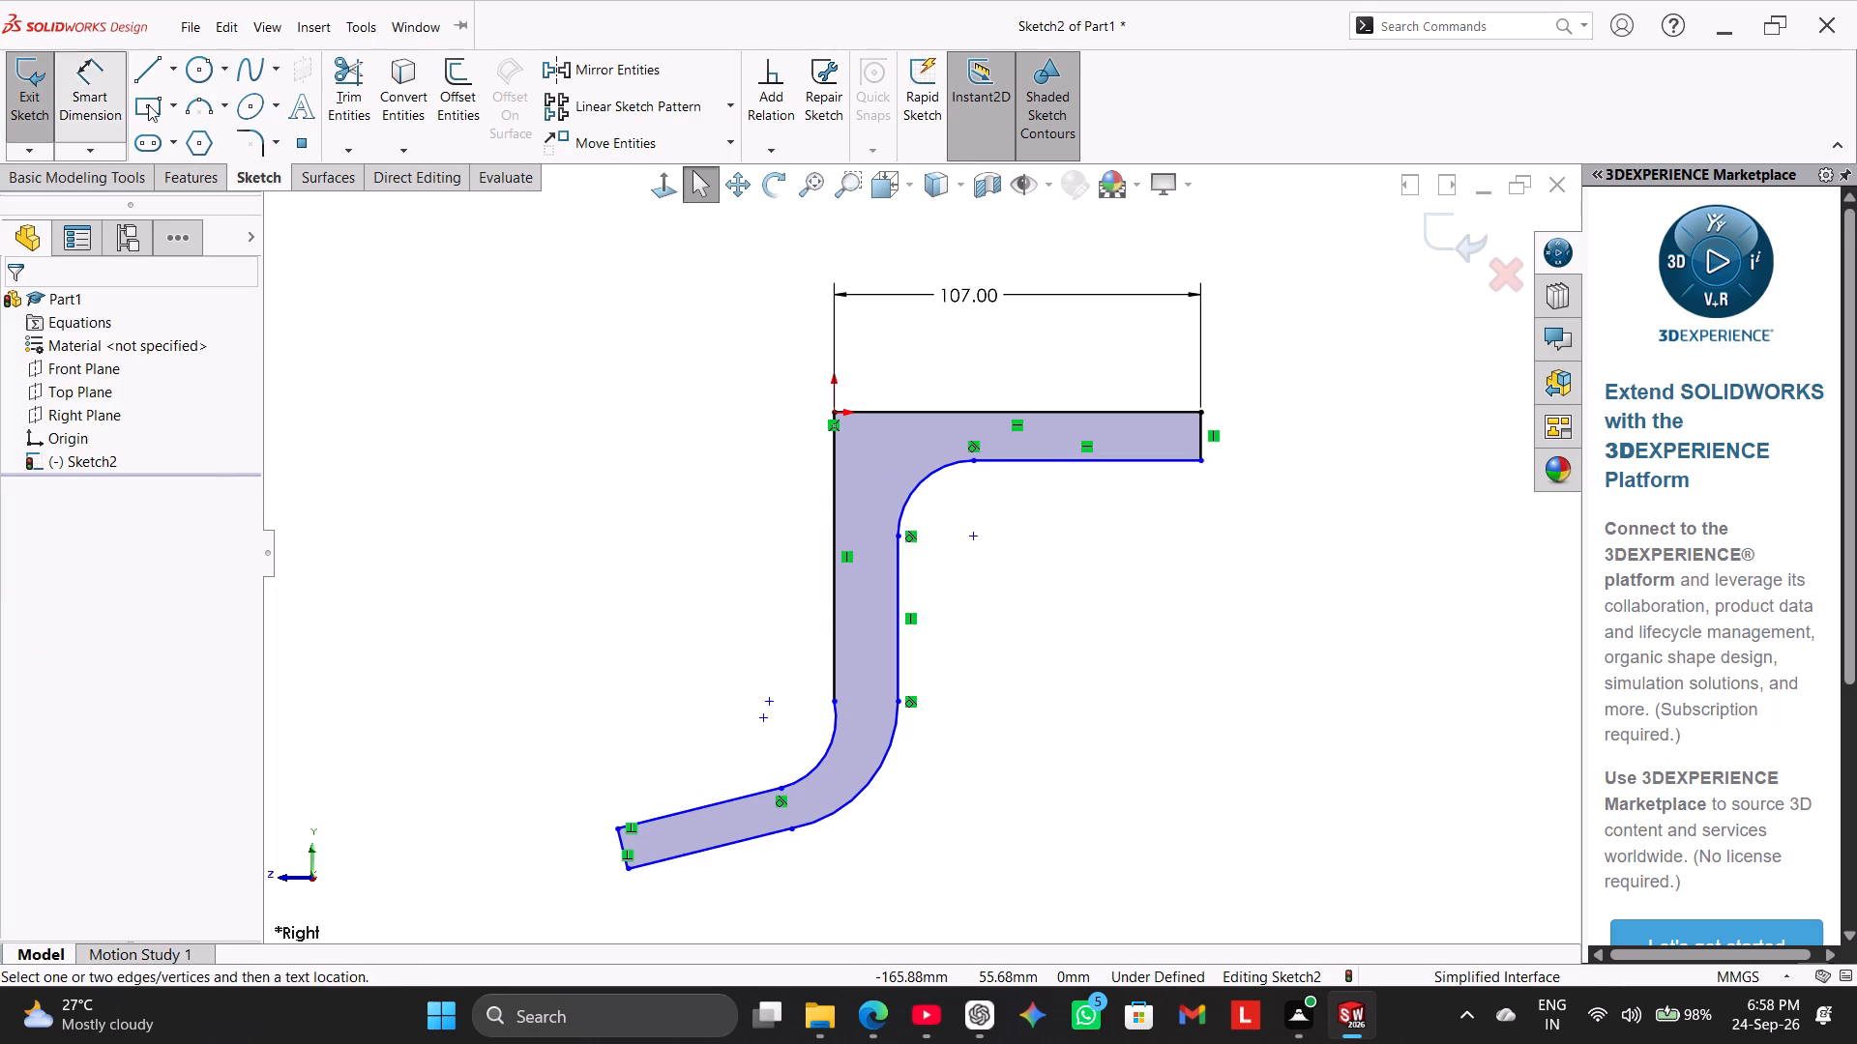
pyautogui.click(924, 488)
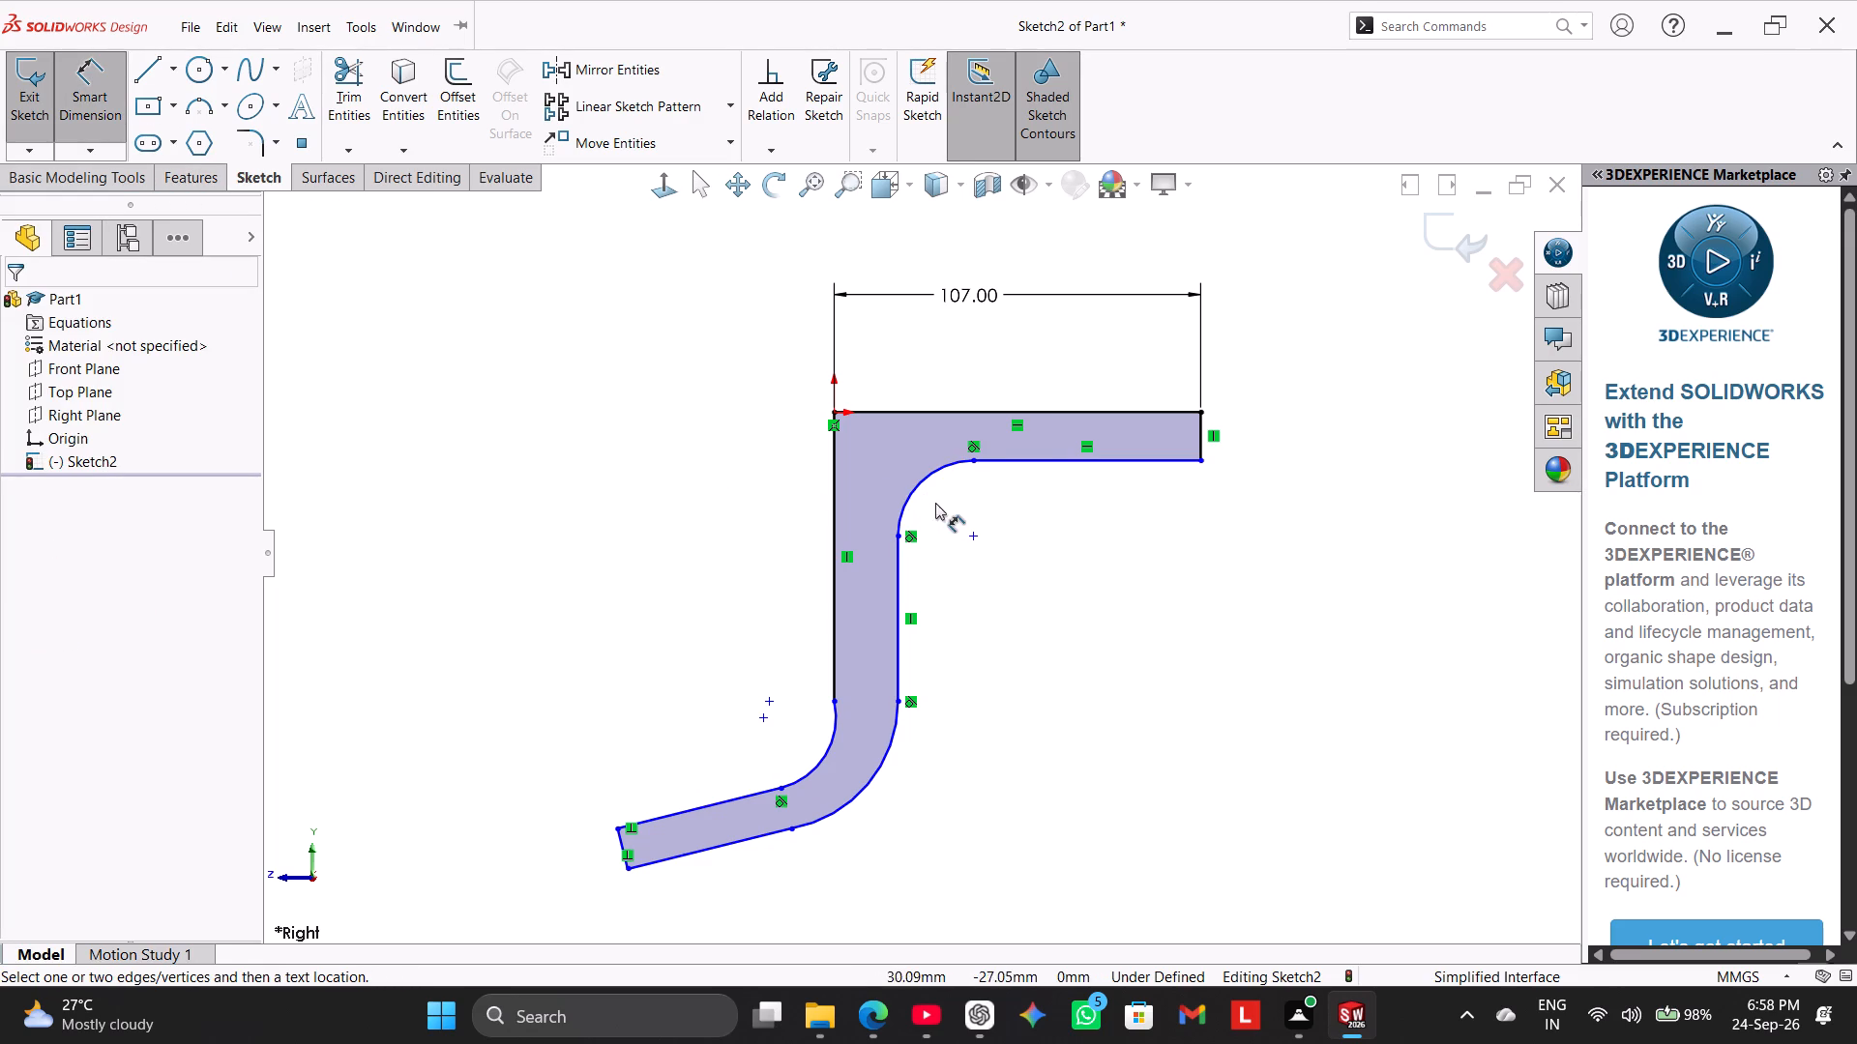
pyautogui.click(916, 480)
pyautogui.click(1092, 593)
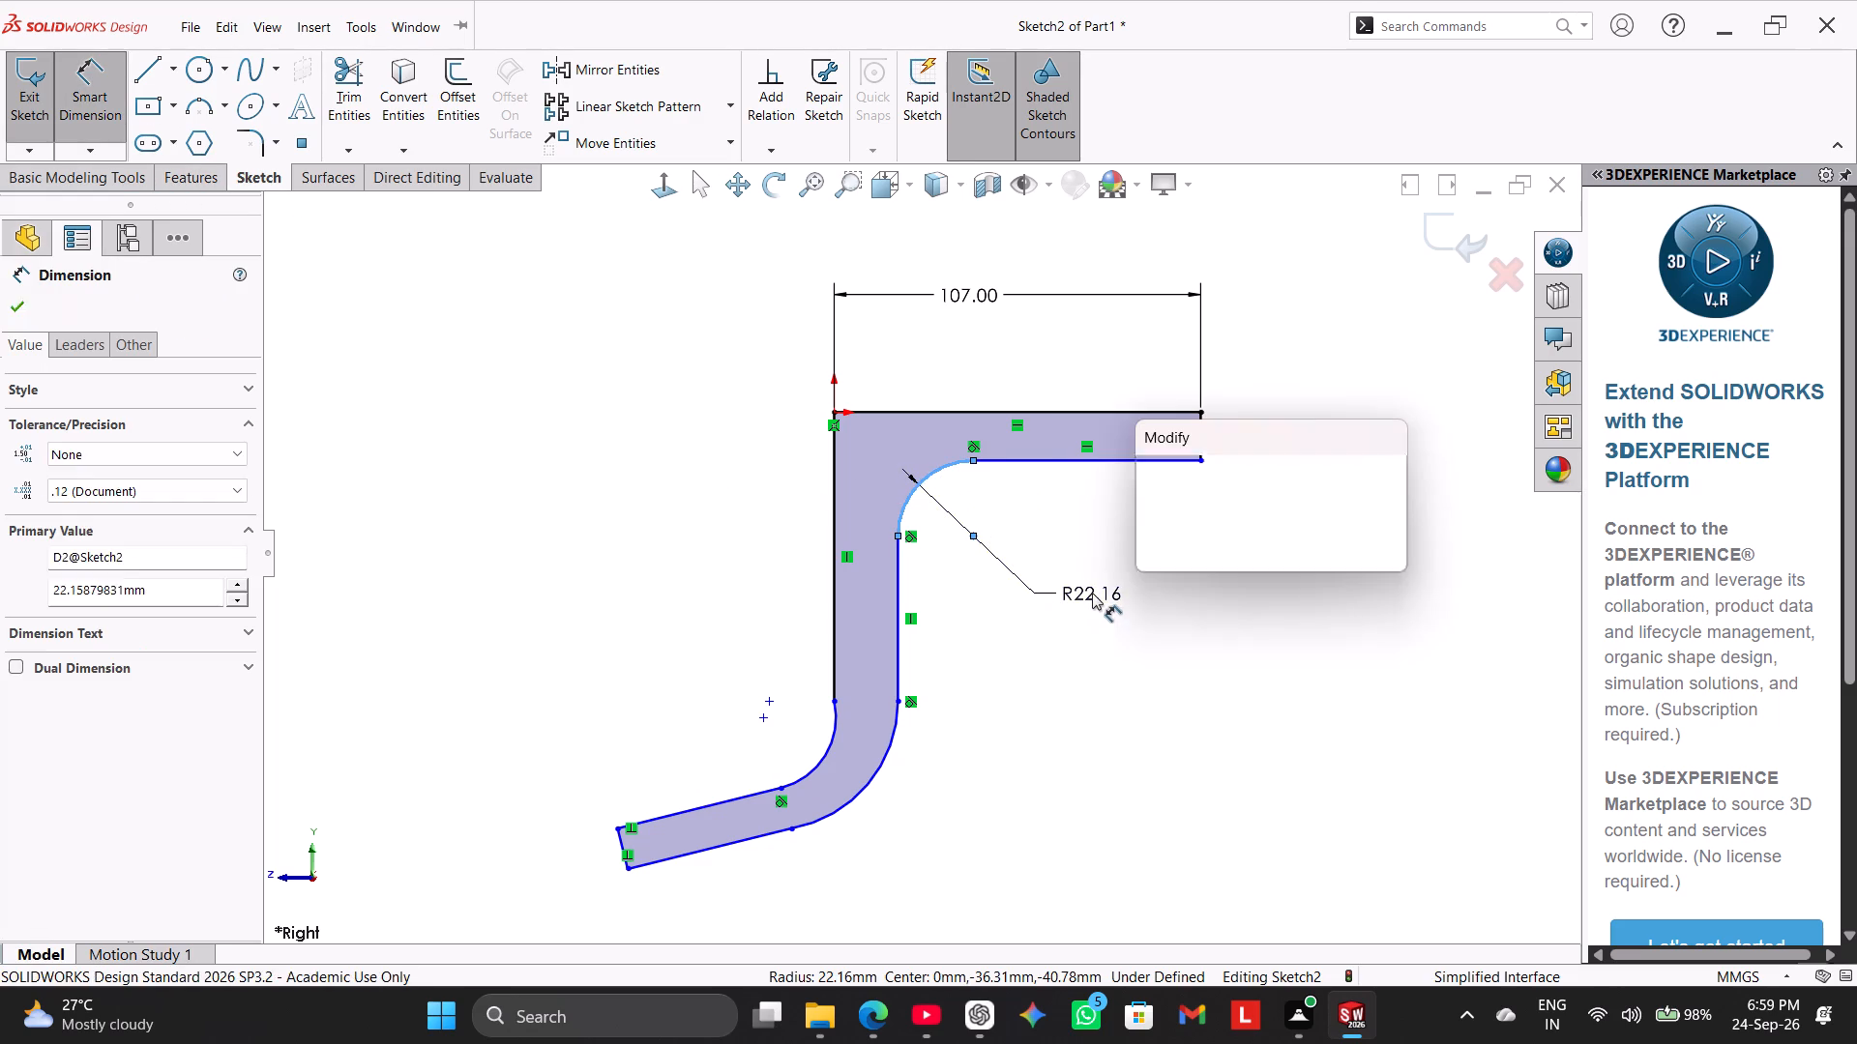
pyautogui.press('2')
pyautogui.press('8')
pyautogui.press('Return')
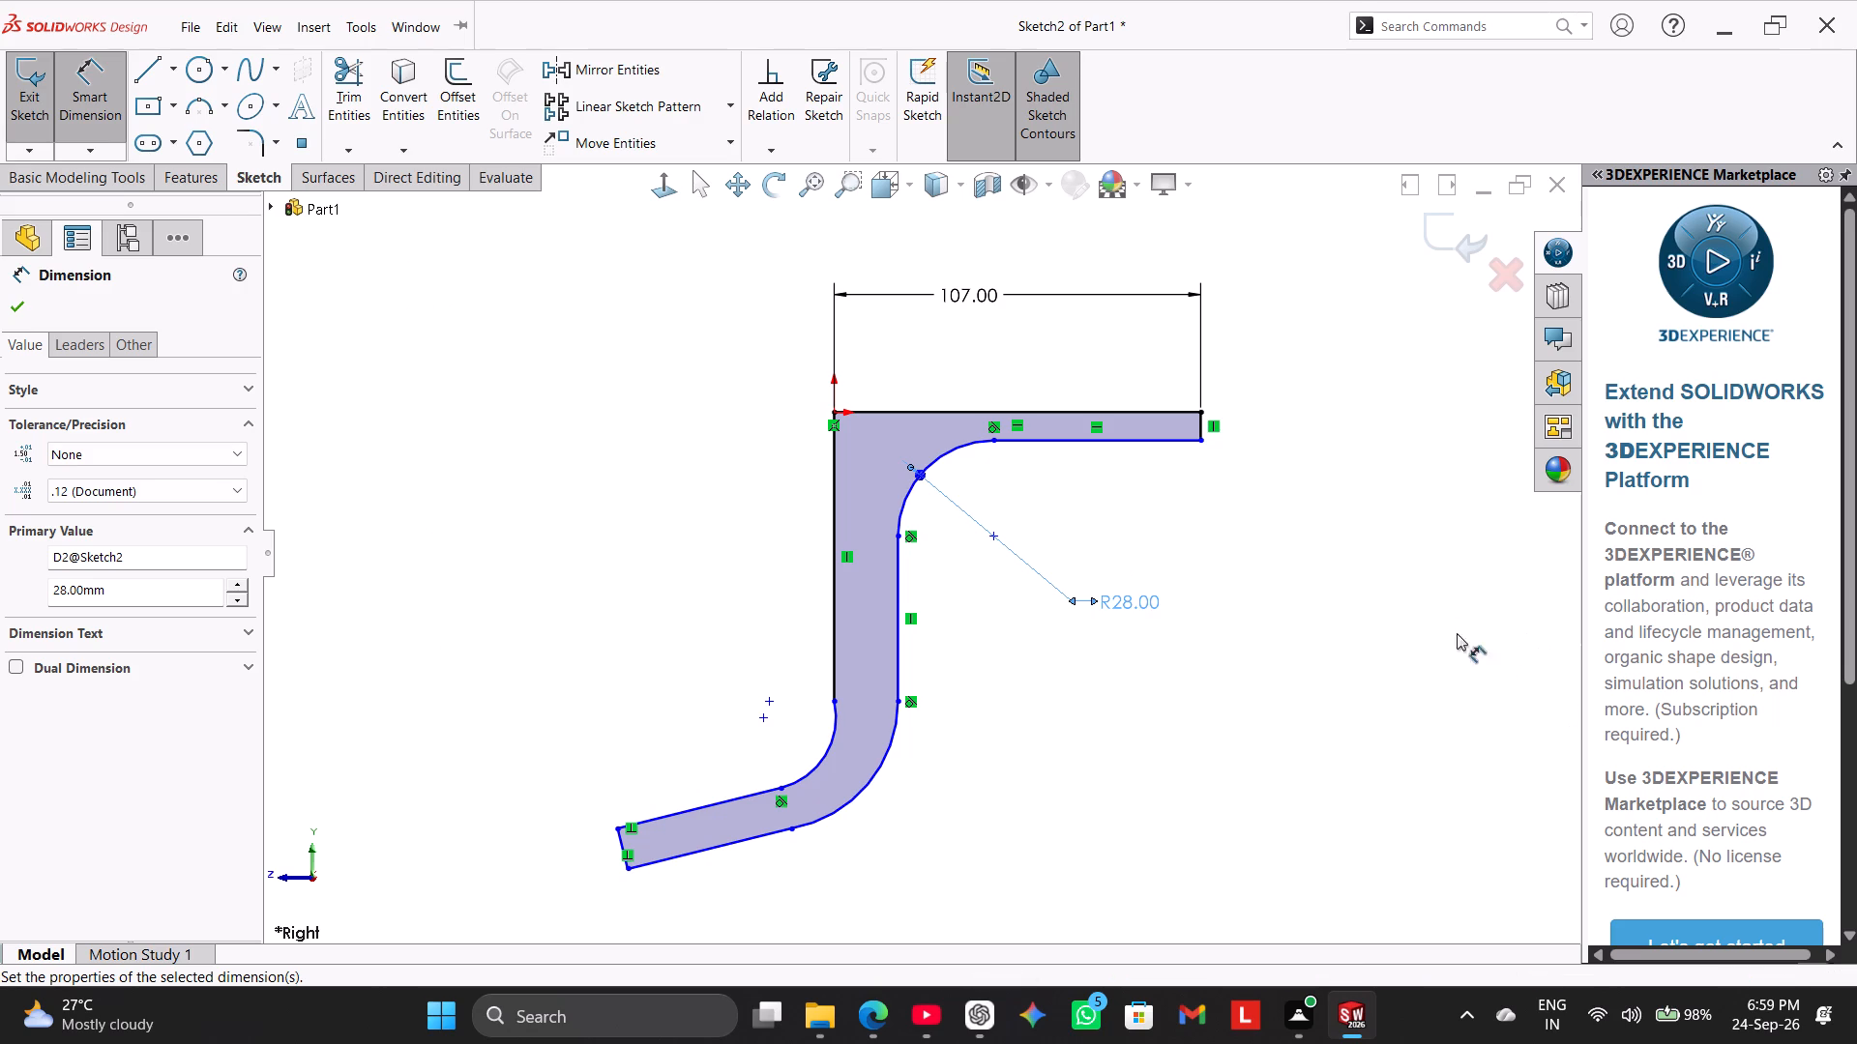
# Dimension the short vertical end edge of the horizontal arm to 12 mm.
pyautogui.scroll(-2, 1318, 449)
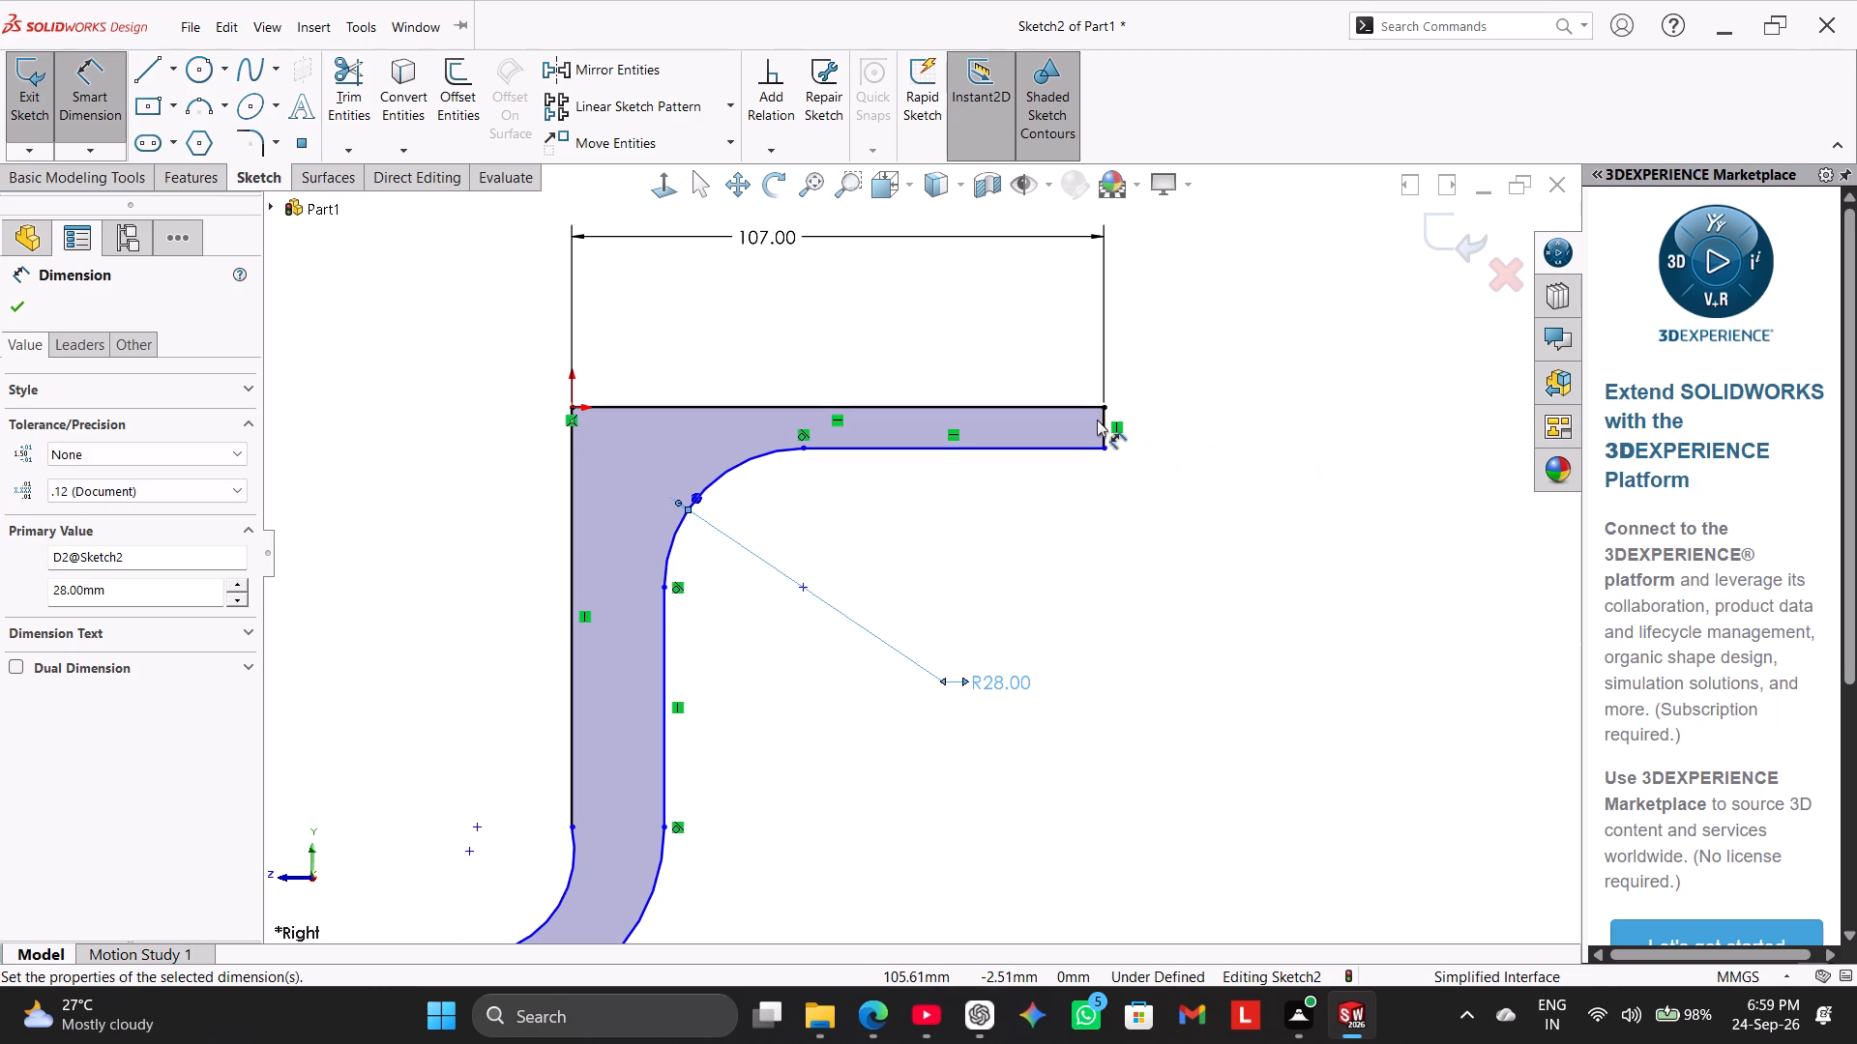
pyautogui.click(1104, 423)
pyautogui.click(1195, 435)
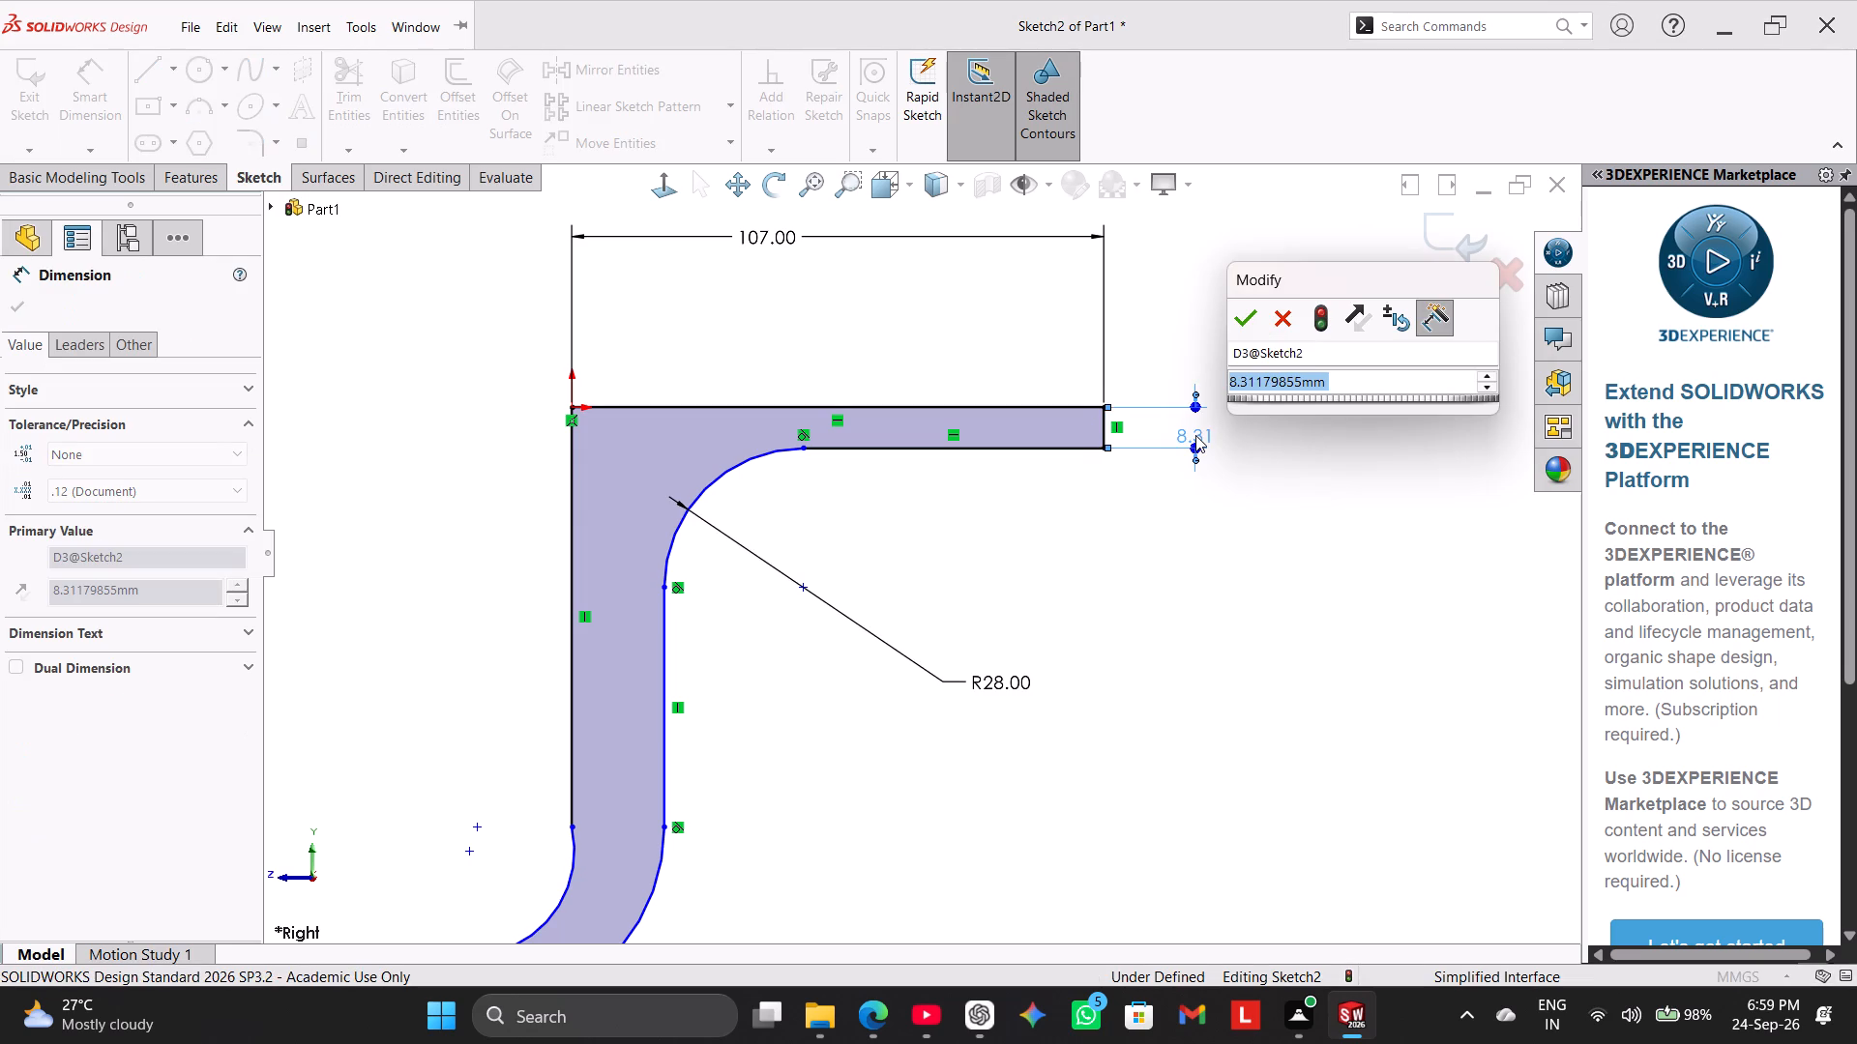
pyautogui.write('12')
pyautogui.press('Return')
pyautogui.rightClick(1309, 608)
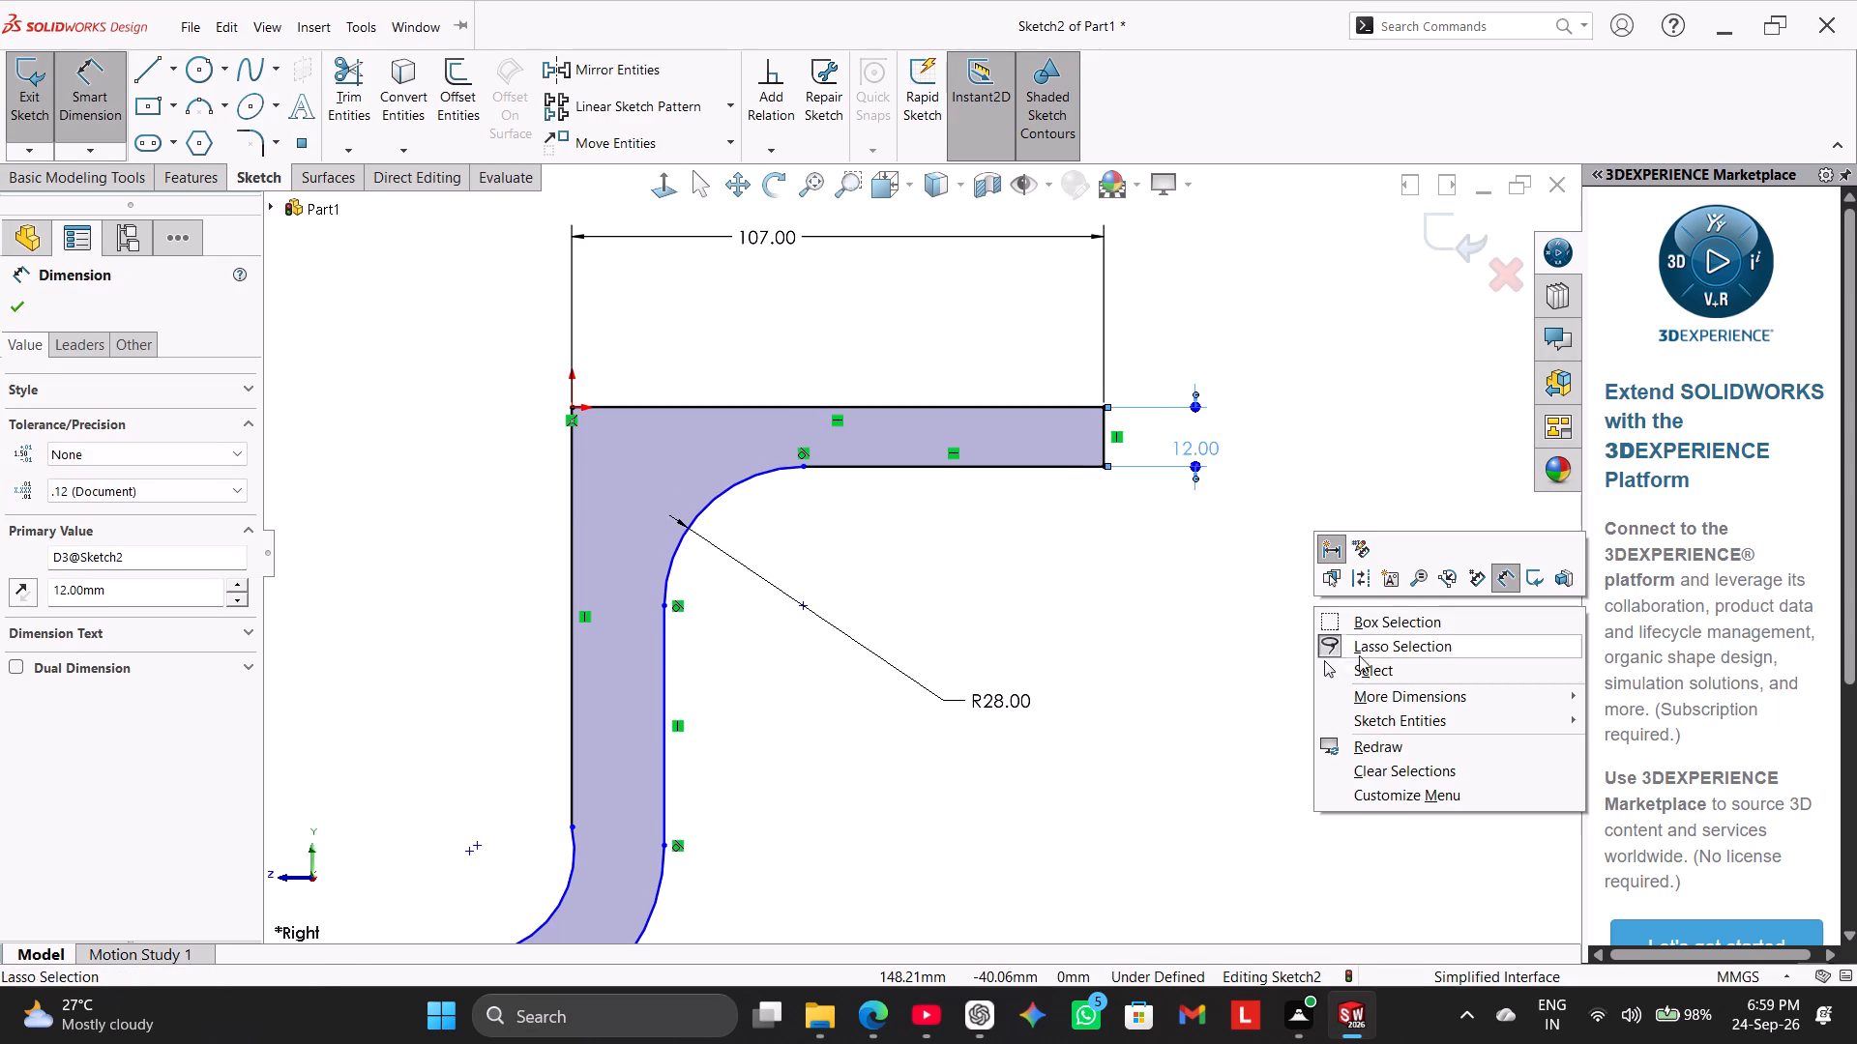
pyautogui.click(1379, 675)
# Dimension the outer arc of the lower bend with a 28 mm radius.
pyautogui.scroll(2, 1109, 583)
pyautogui.scroll(-1, 917, 604)
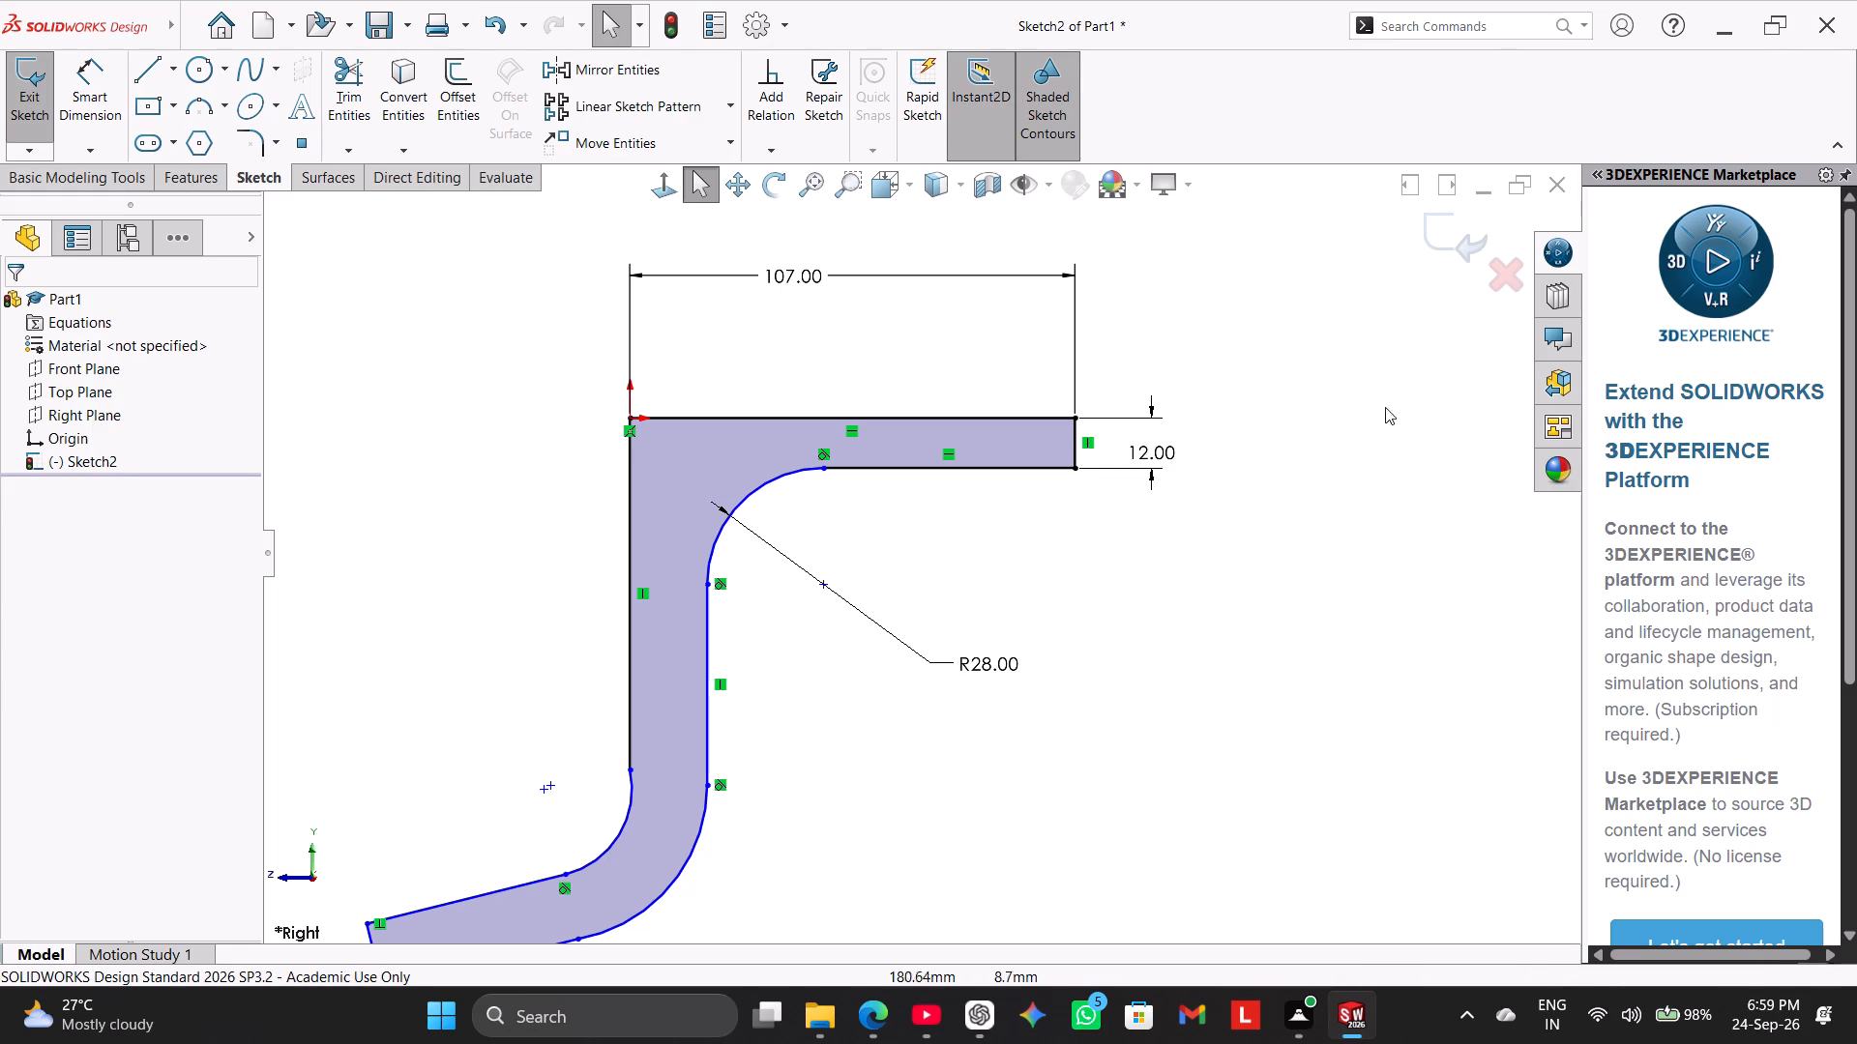
pyautogui.scroll(2, 859, 739)
pyautogui.scroll(-2, 841, 706)
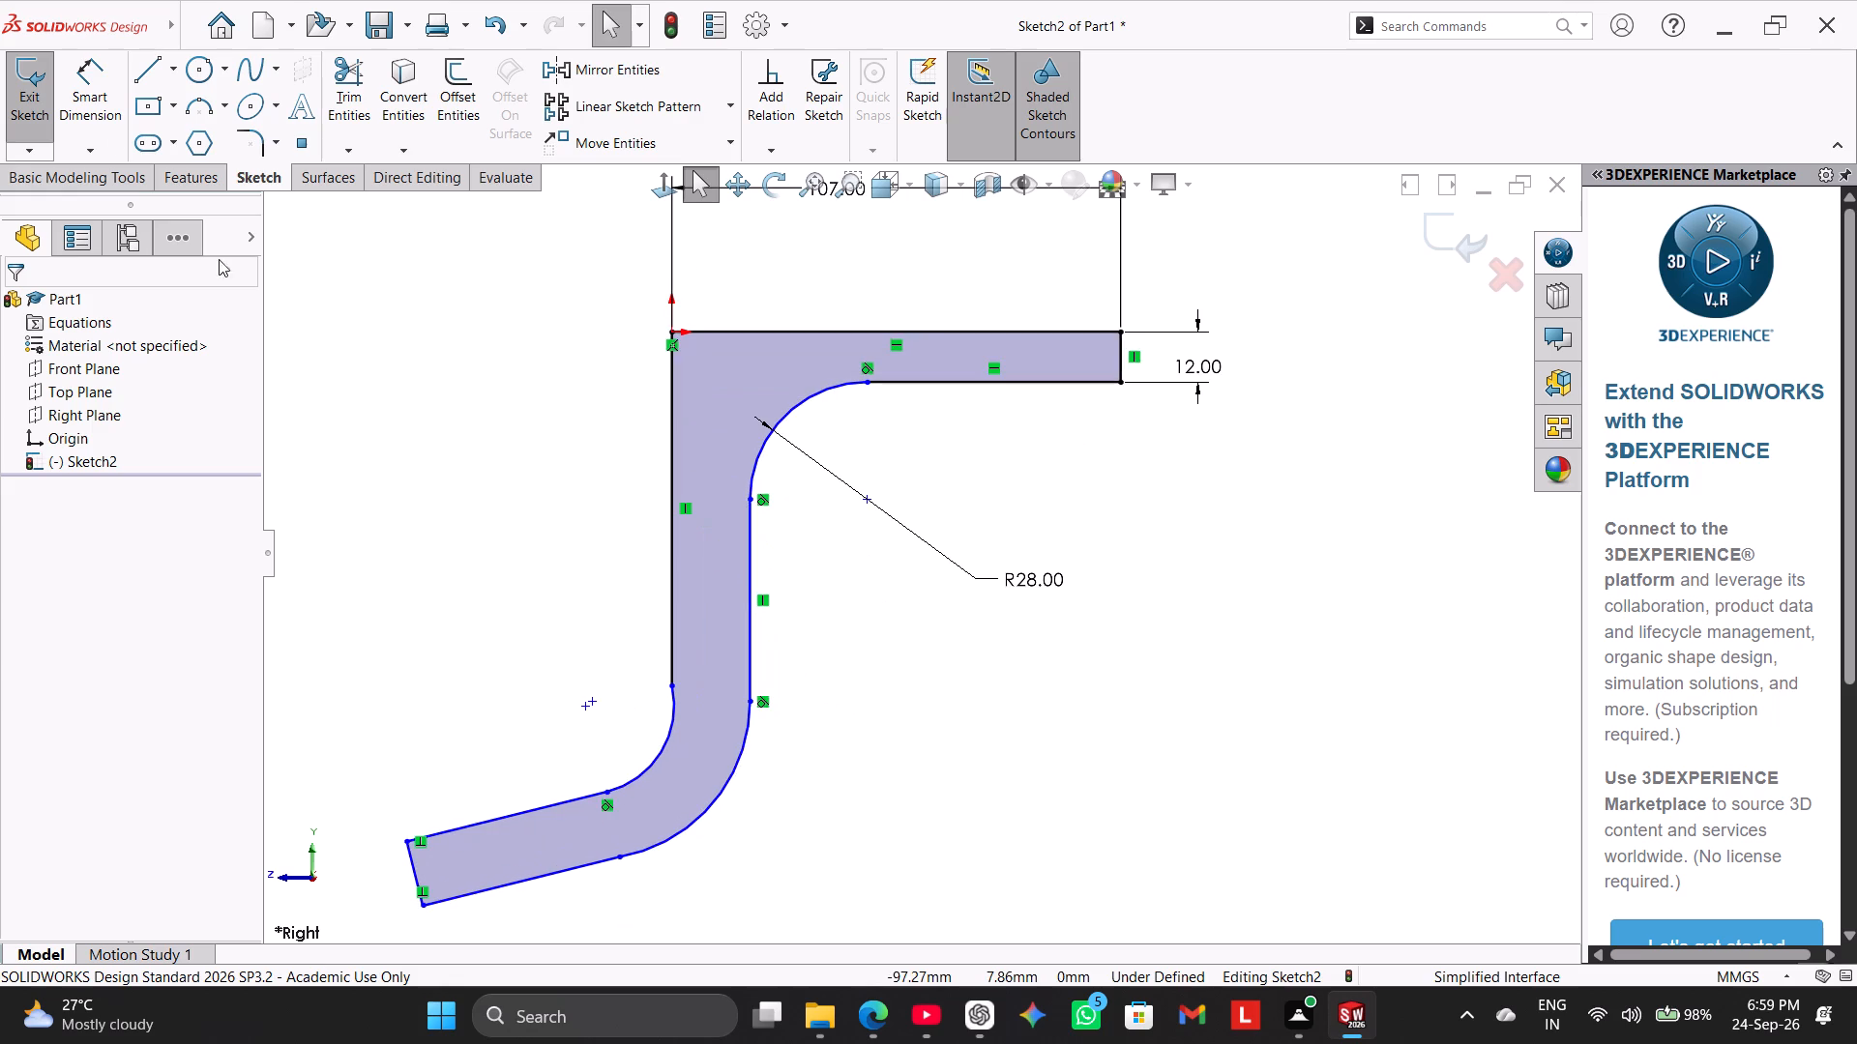
pyautogui.click(100, 84)
pyautogui.scroll(1, 773, 780)
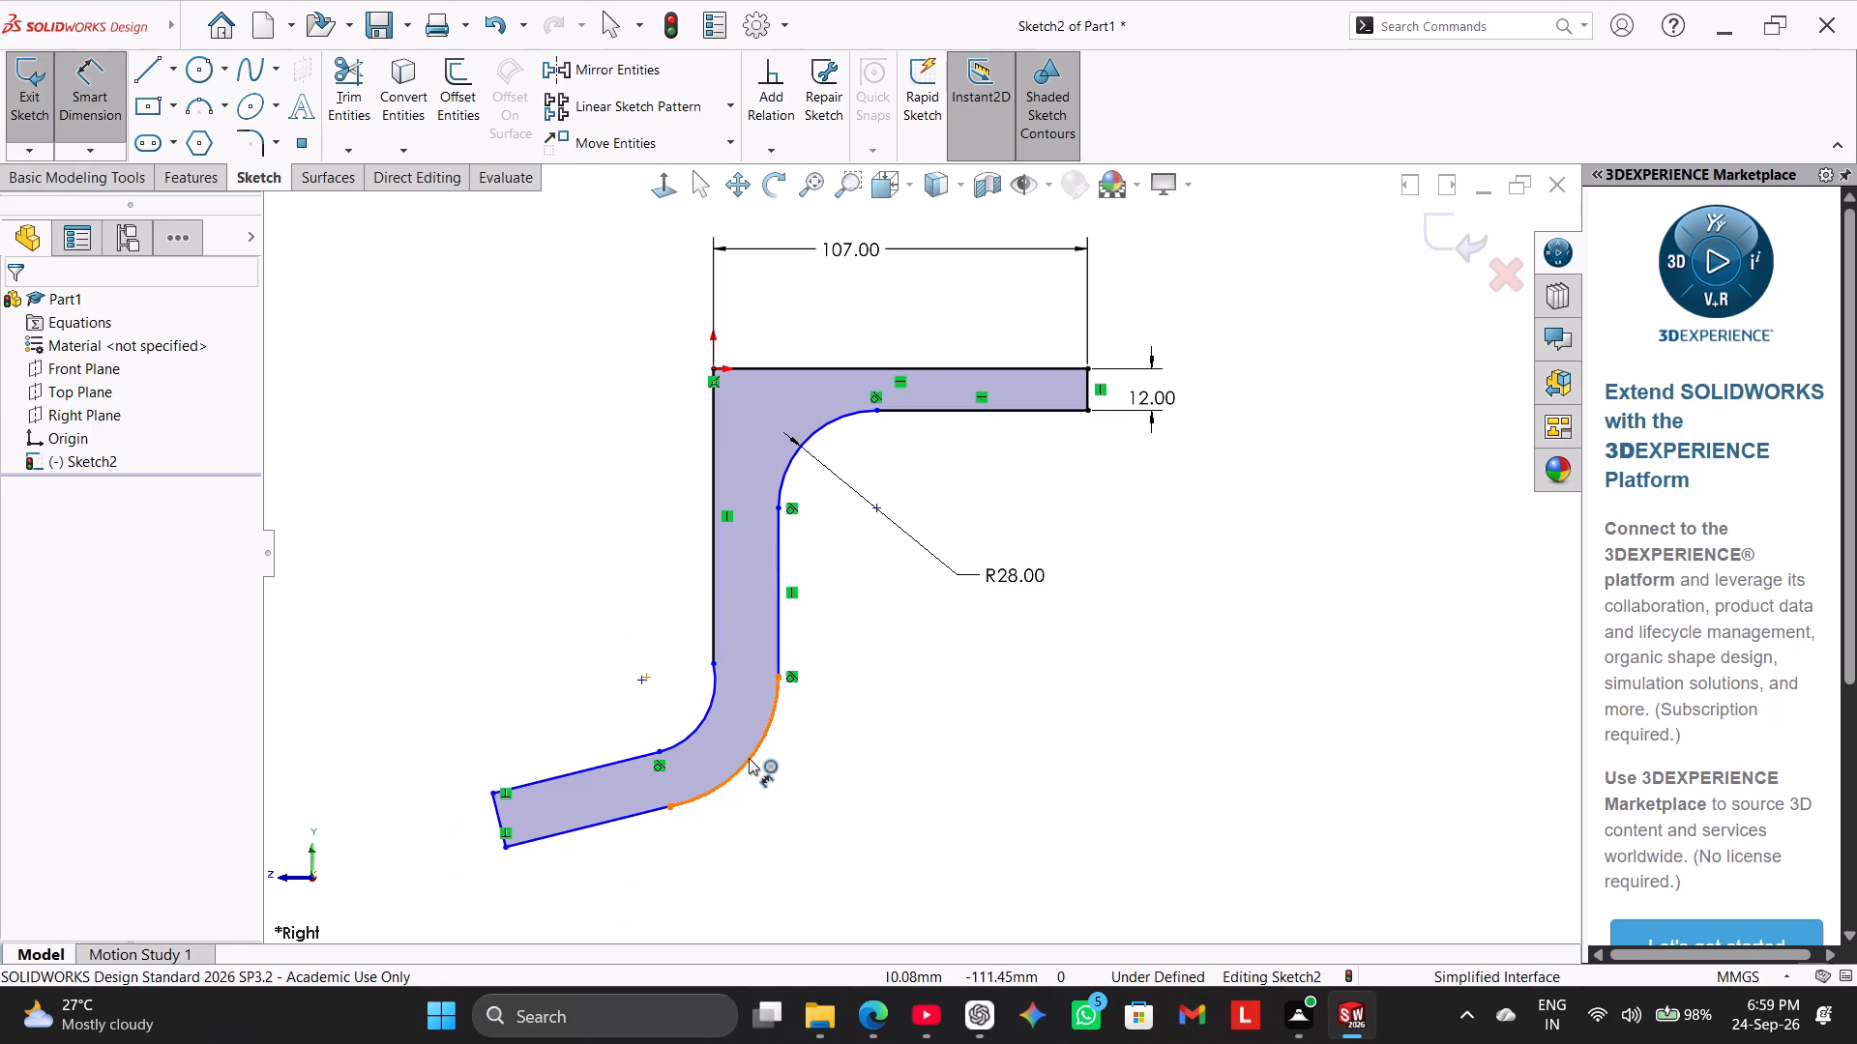
pyautogui.click(749, 758)
pyautogui.click(890, 825)
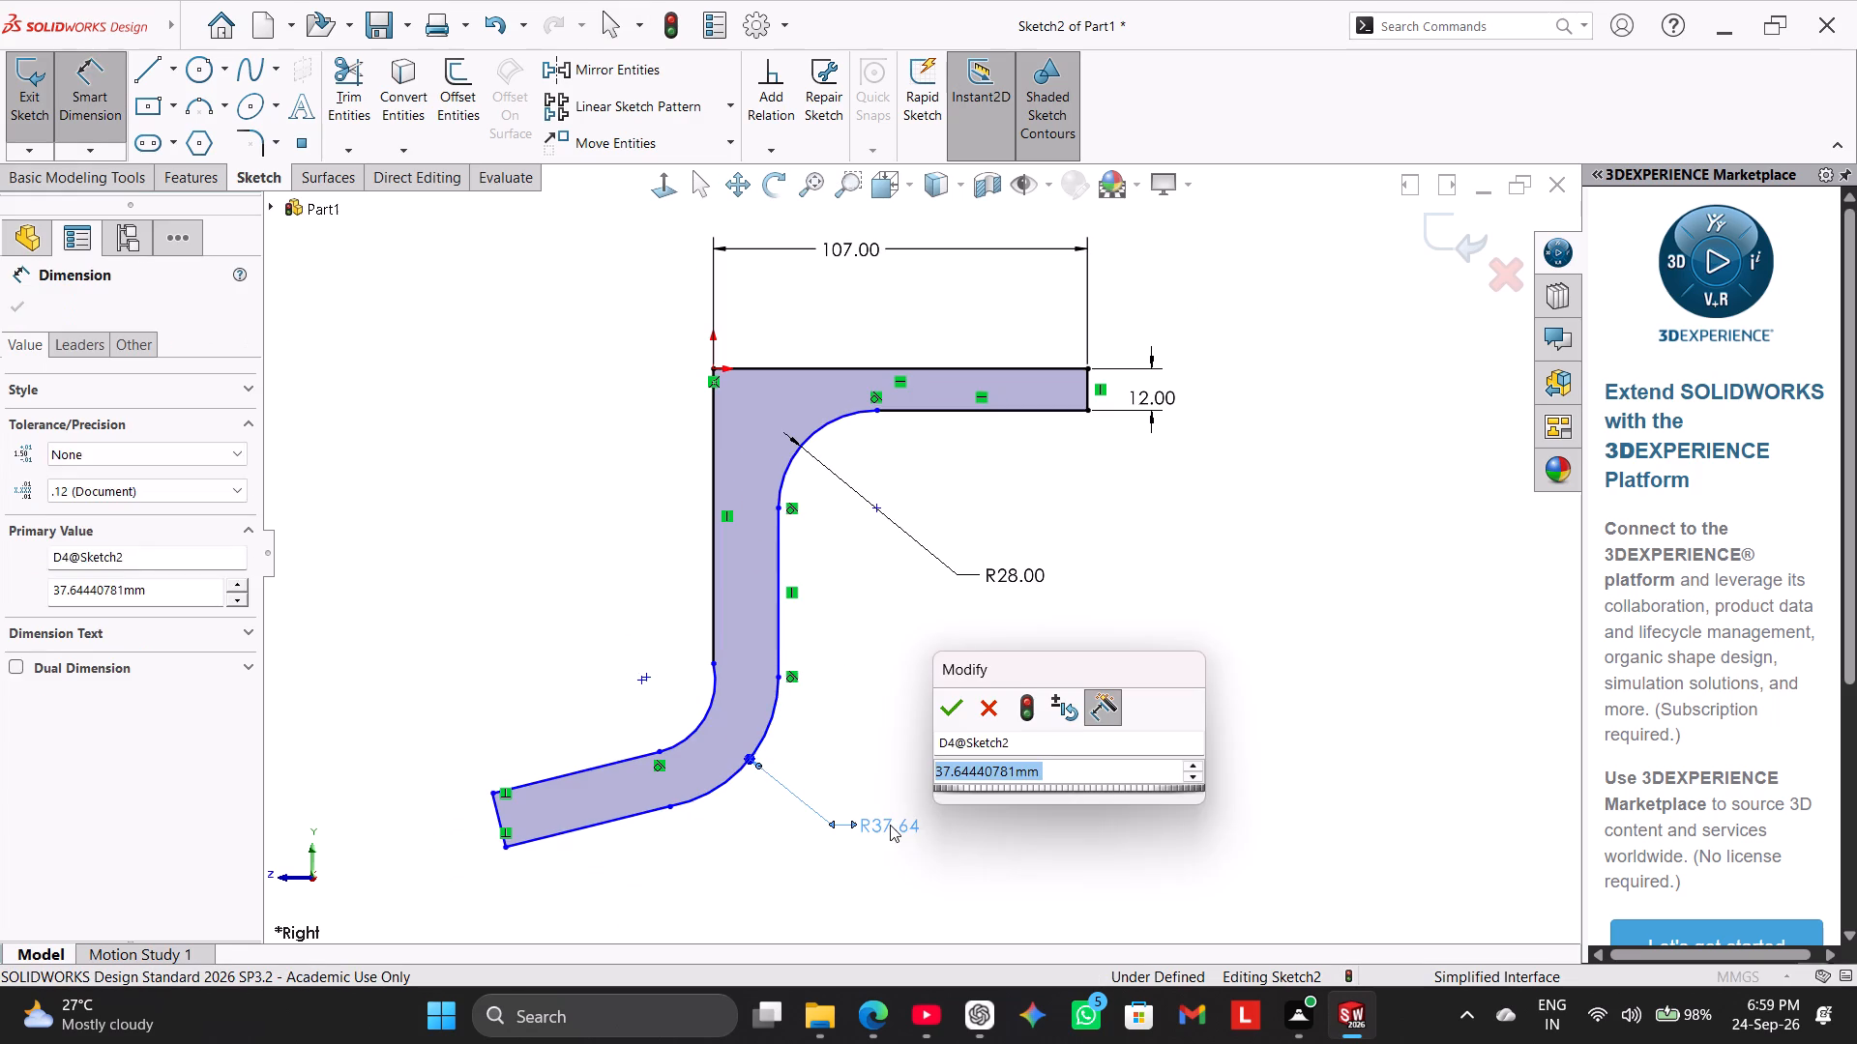
pyautogui.write('28')
pyautogui.press('Return')
pyautogui.rightClick(952, 711)
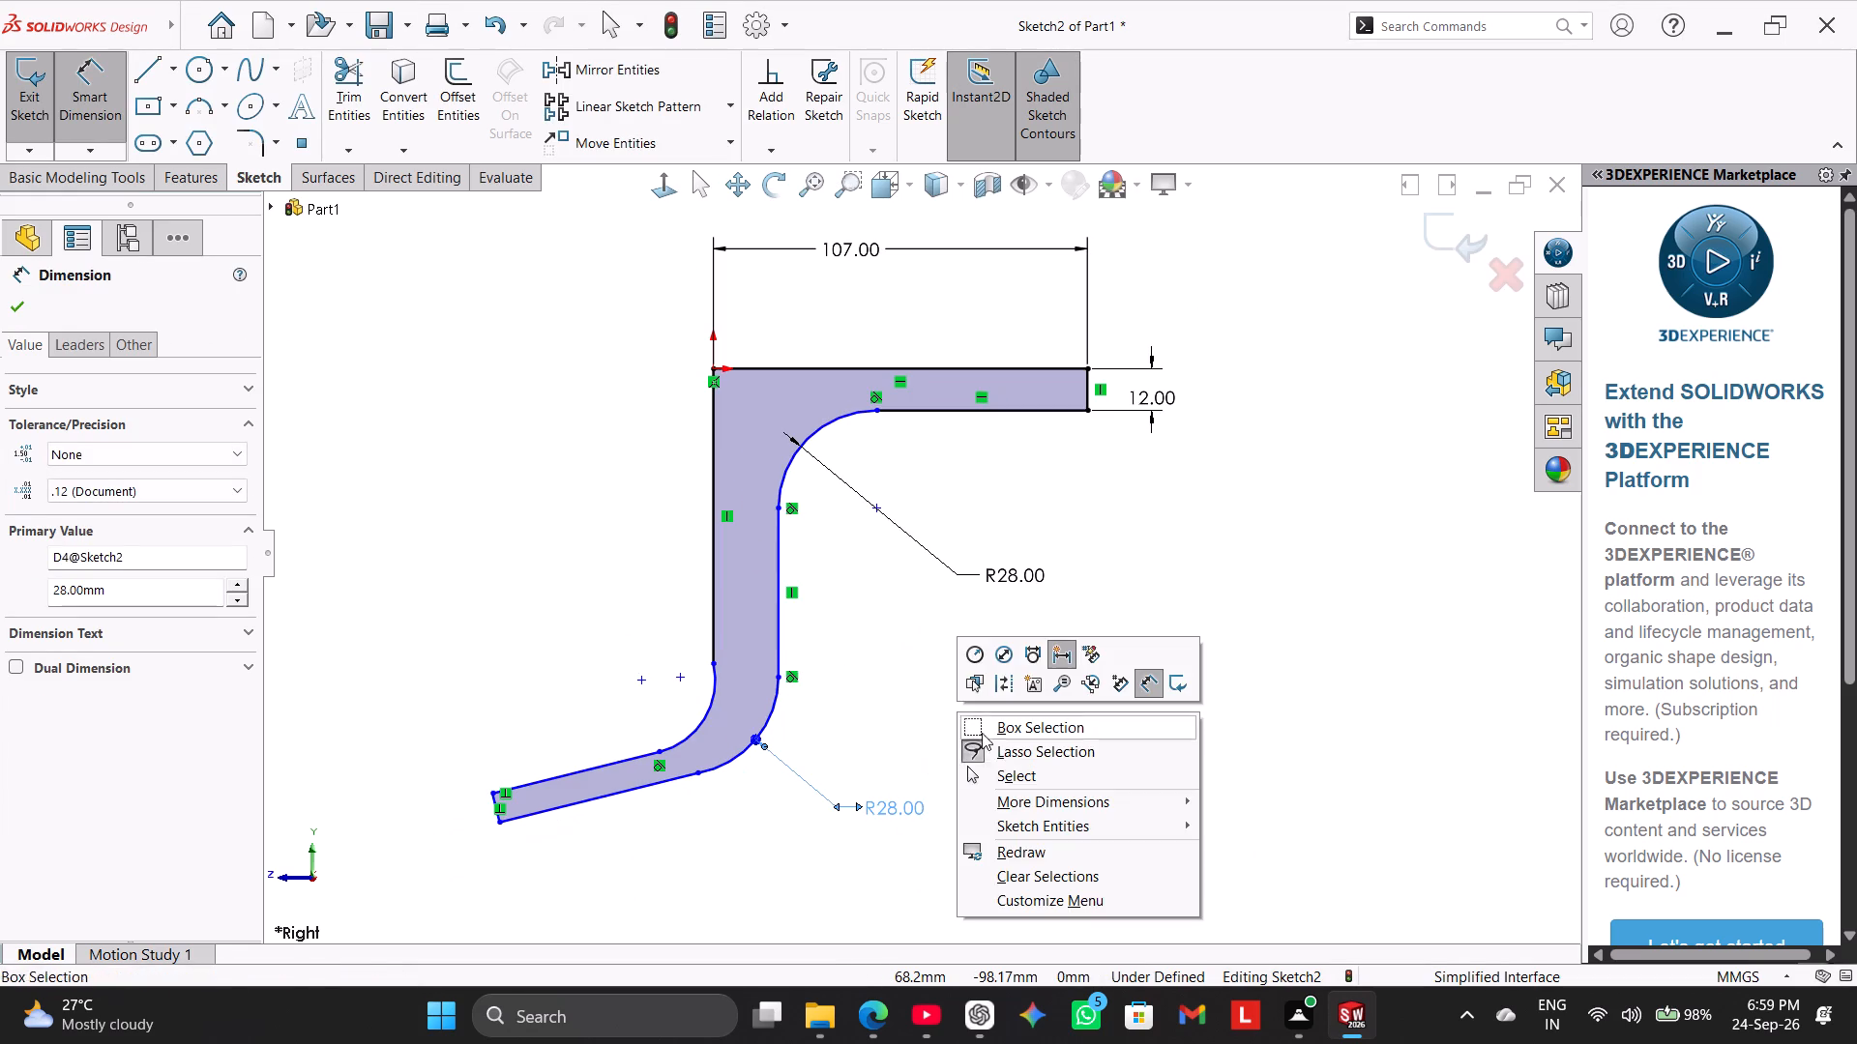
pyautogui.click(1011, 770)
# Dimension the inner arc of the lower bend, at the foot of the origin vertical, with a 28 mm radius.
pyautogui.scroll(-1, 868, 705)
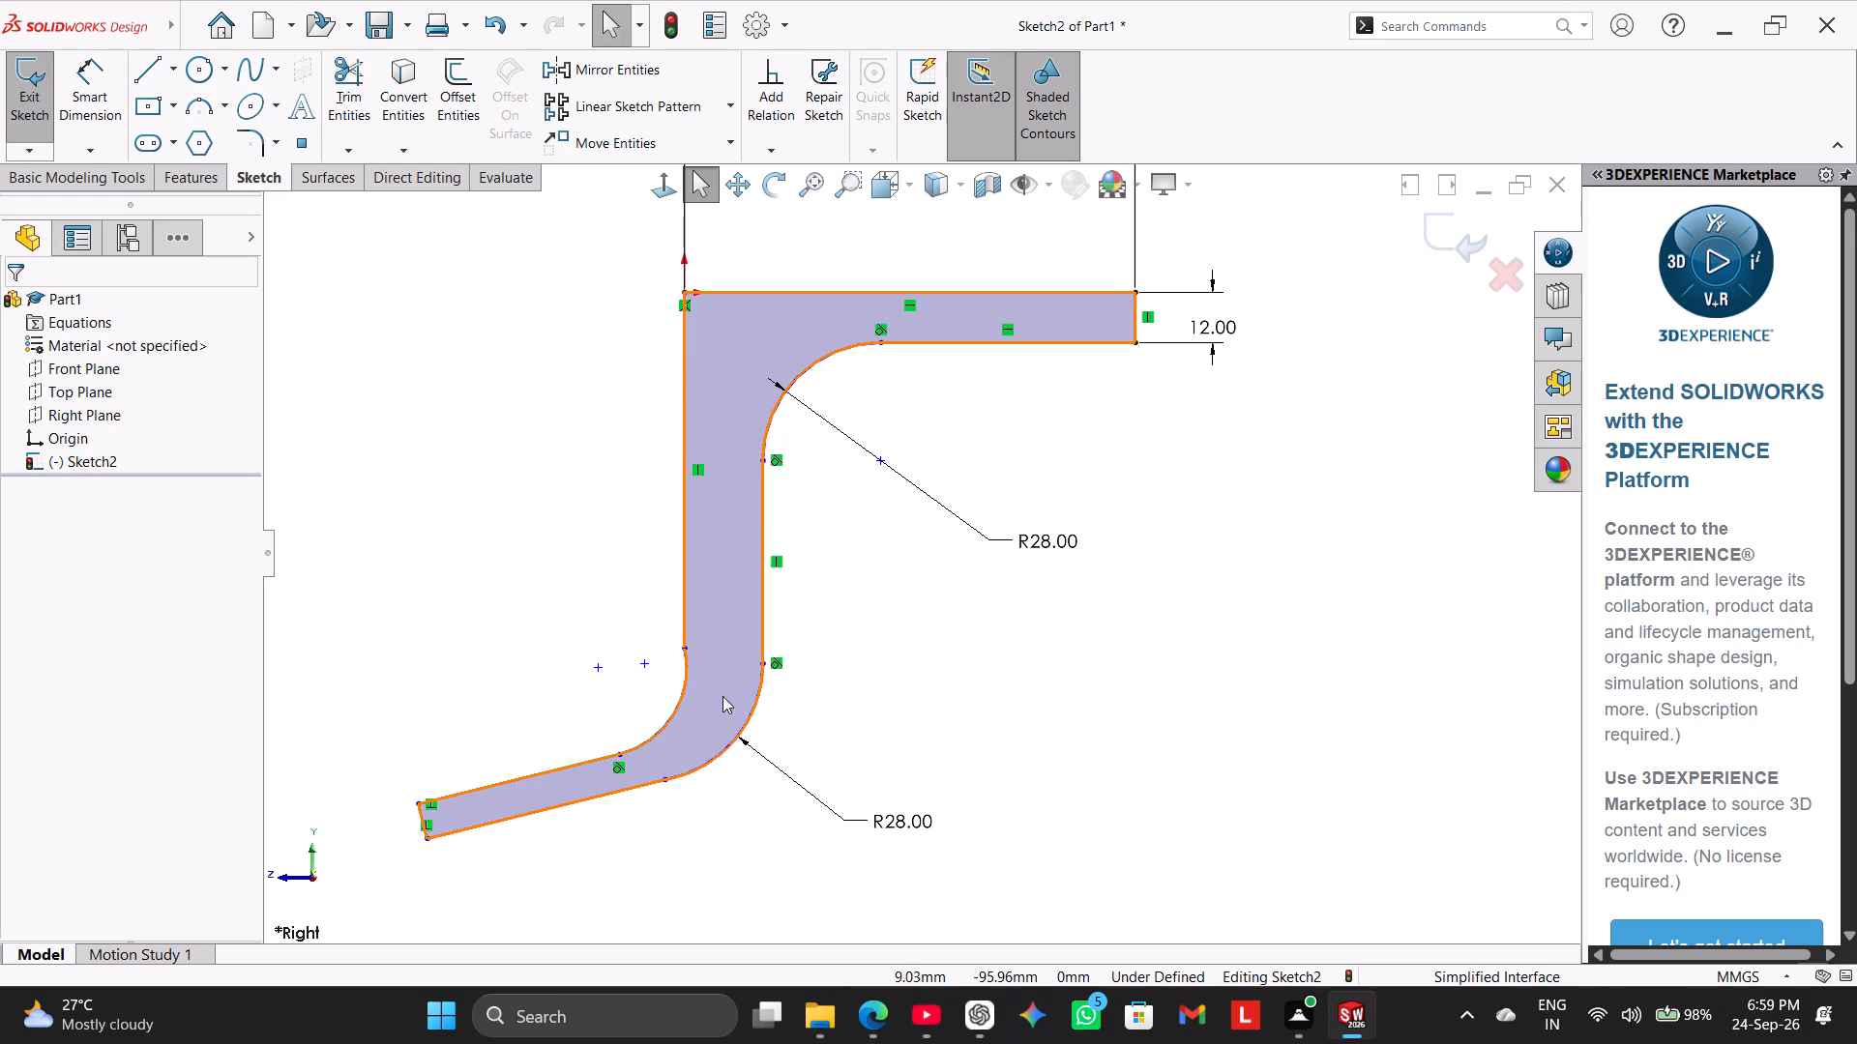
pyautogui.click(112, 100)
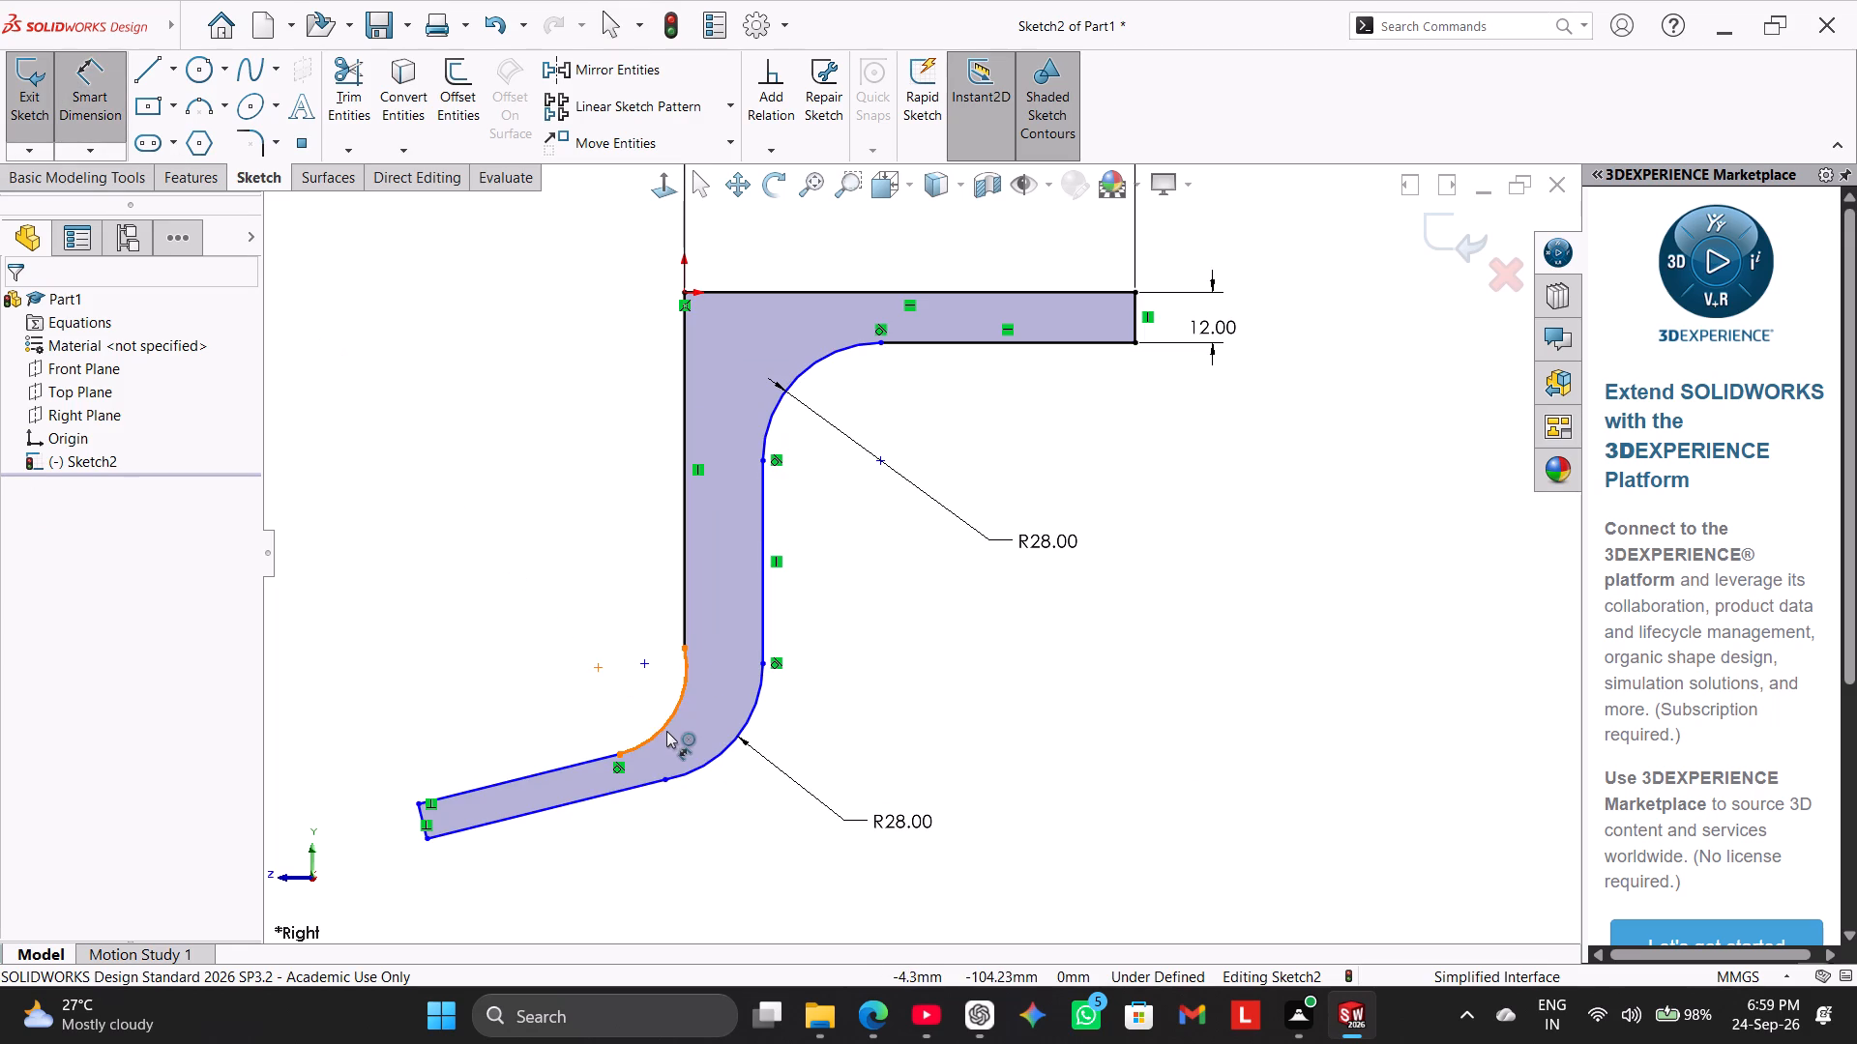
pyautogui.click(663, 728)
pyautogui.click(438, 586)
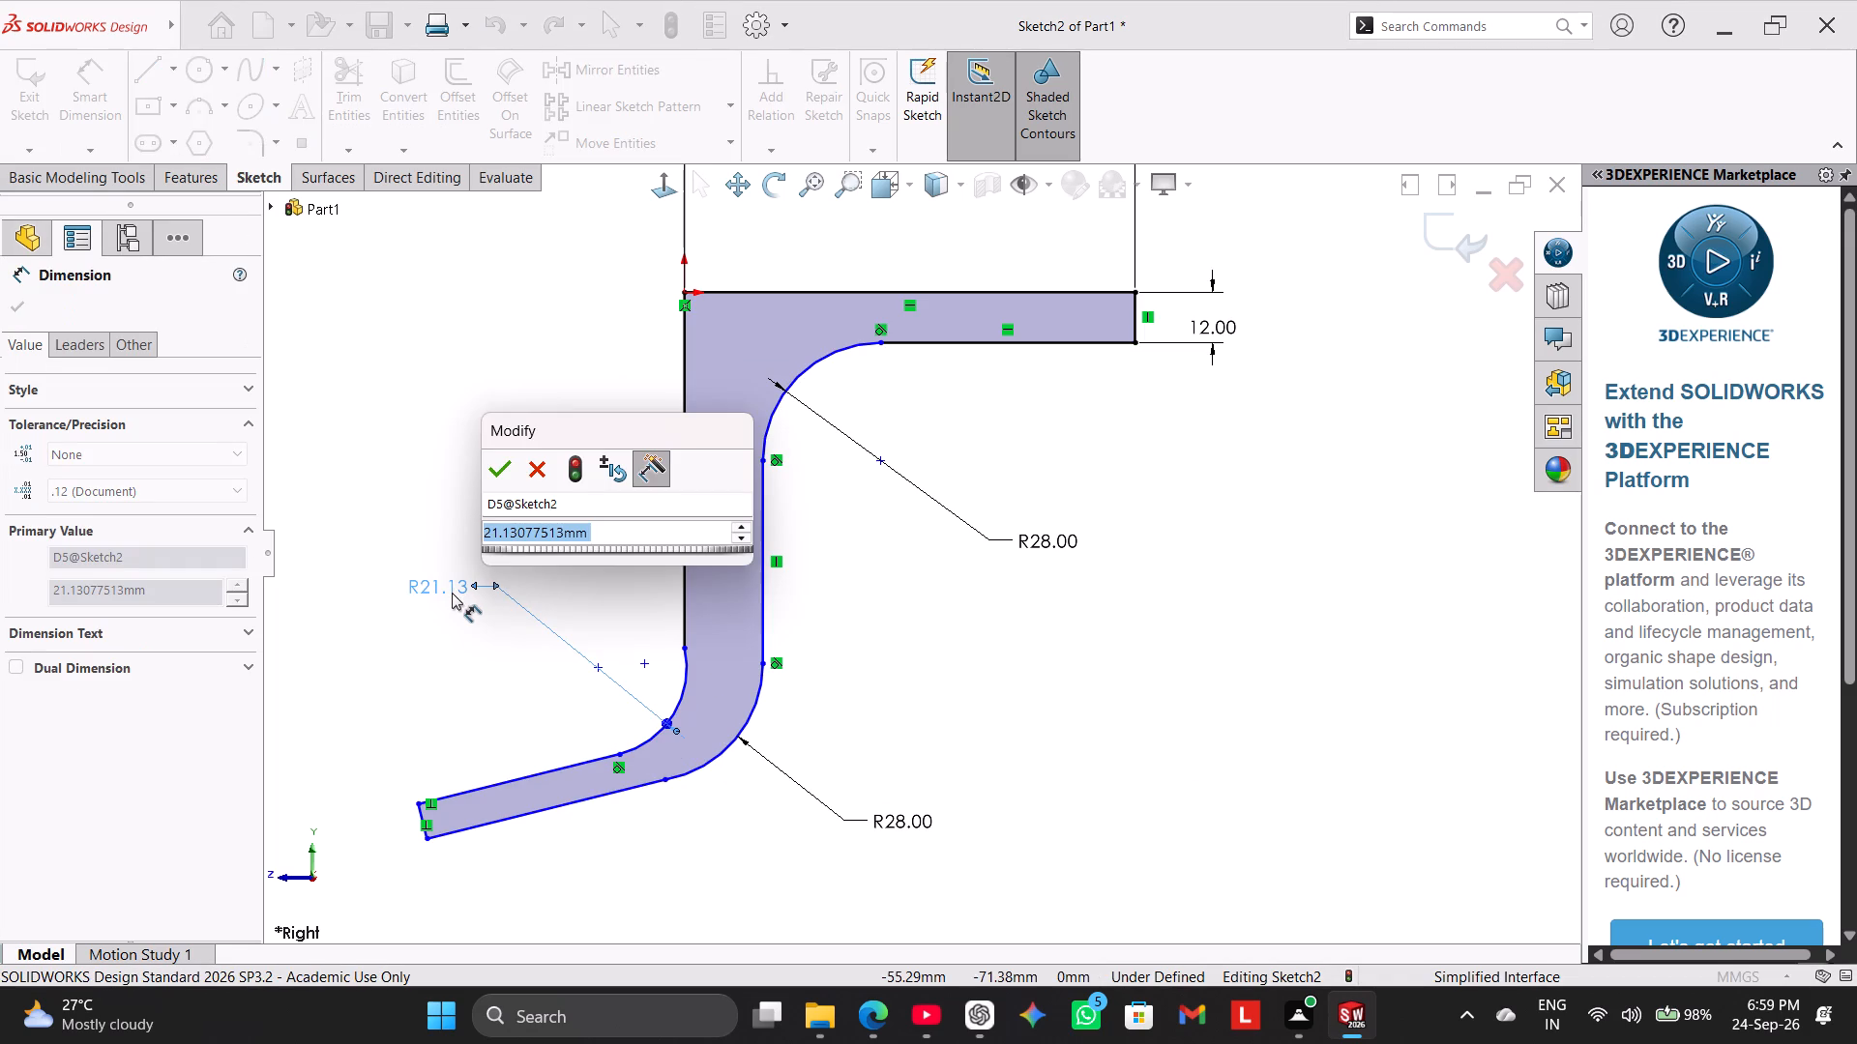
pyautogui.write('28')
pyautogui.press('Return')
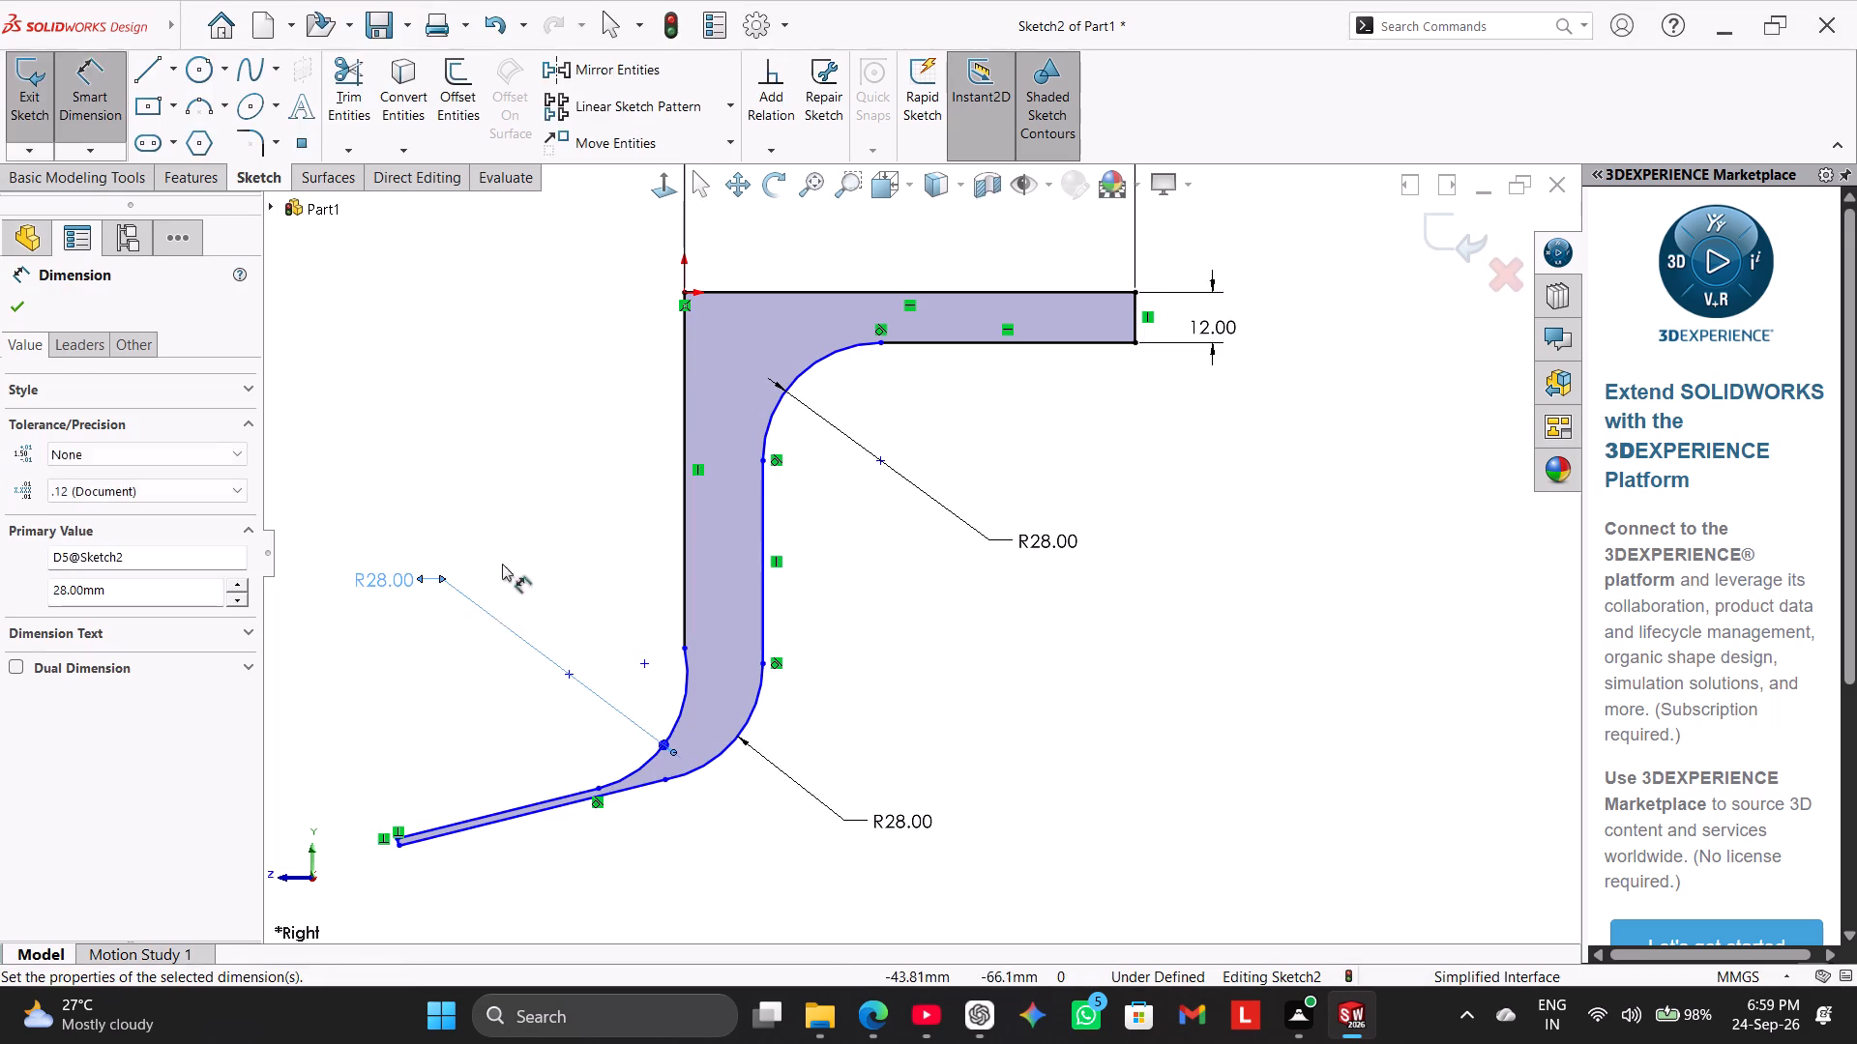
pyautogui.rightClick(555, 472)
pyautogui.click(622, 539)
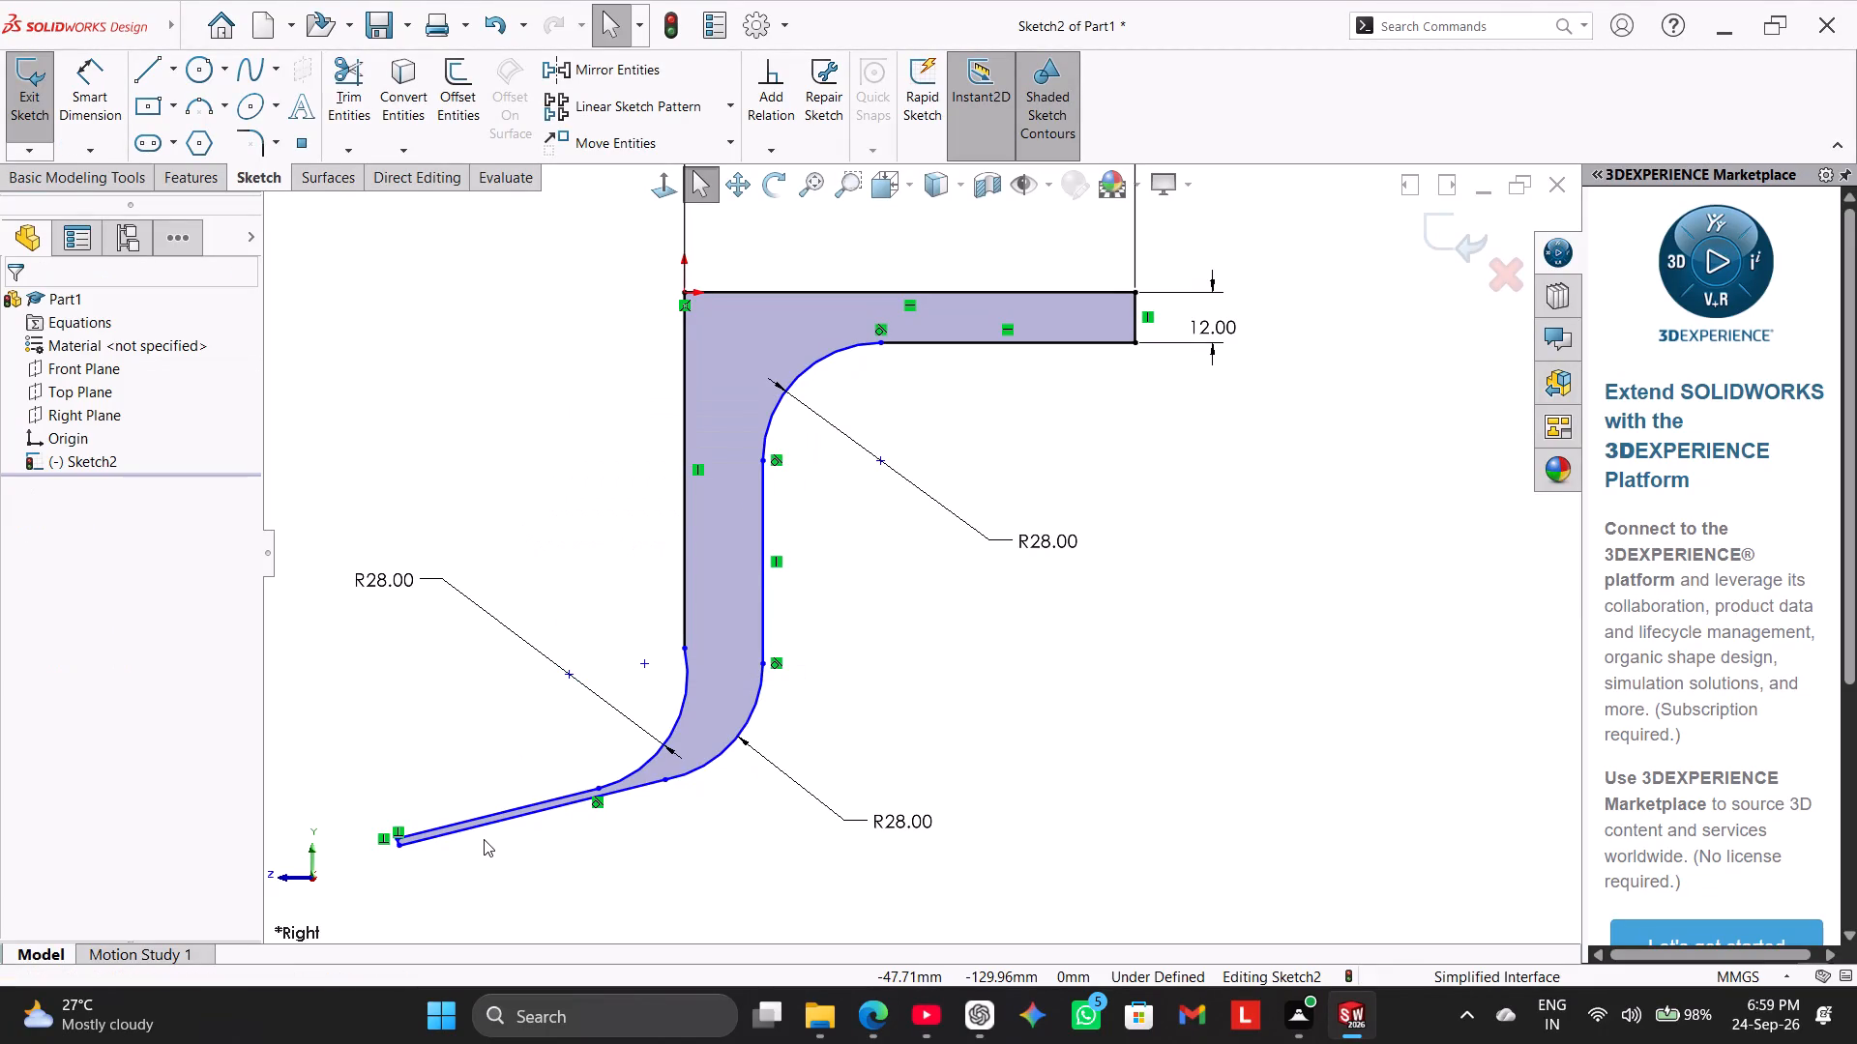
# Dimension the short end edge of the slanted leg to 6 mm.
pyautogui.scroll(1, 455, 835)
pyautogui.scroll(-2, 474, 813)
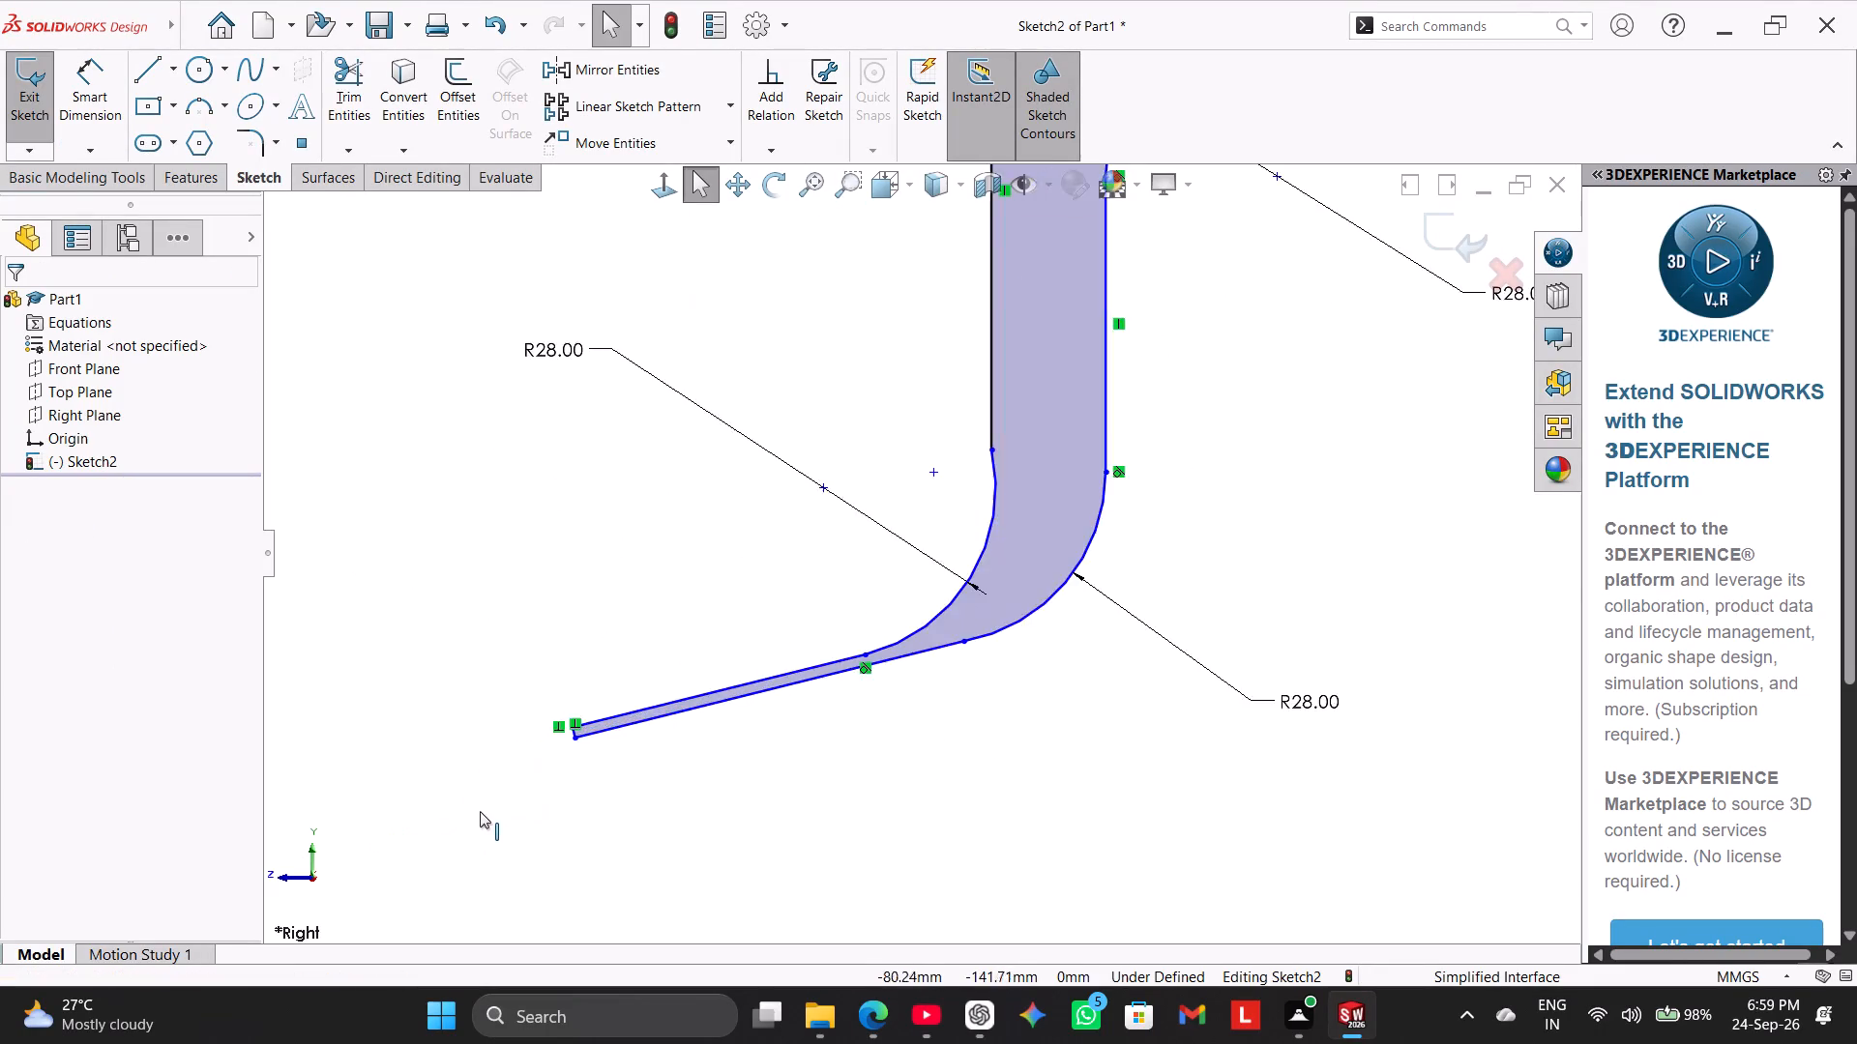
pyautogui.scroll(-3, 480, 811)
pyautogui.moveTo(113, 110); pyautogui.dragTo(136, 135)
pyautogui.scroll(-3, 597, 652)
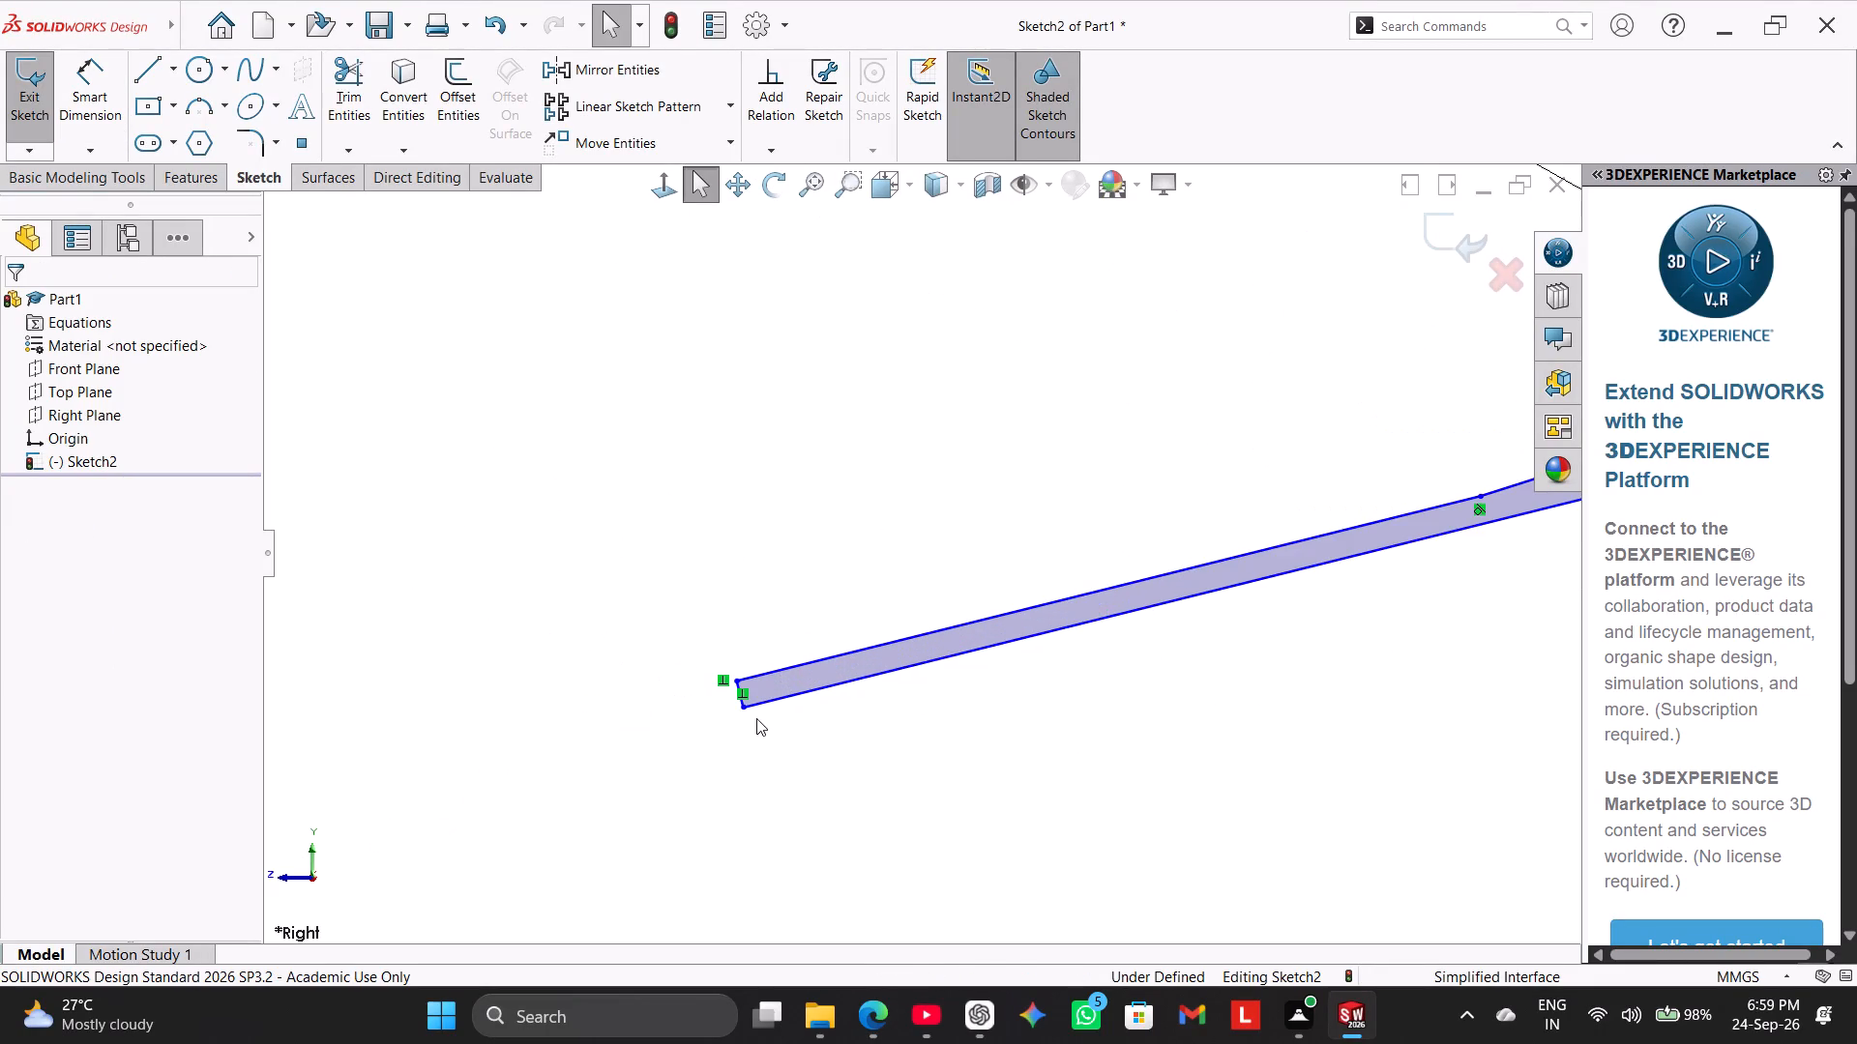
pyautogui.scroll(-8, 765, 676)
pyautogui.click(740, 621)
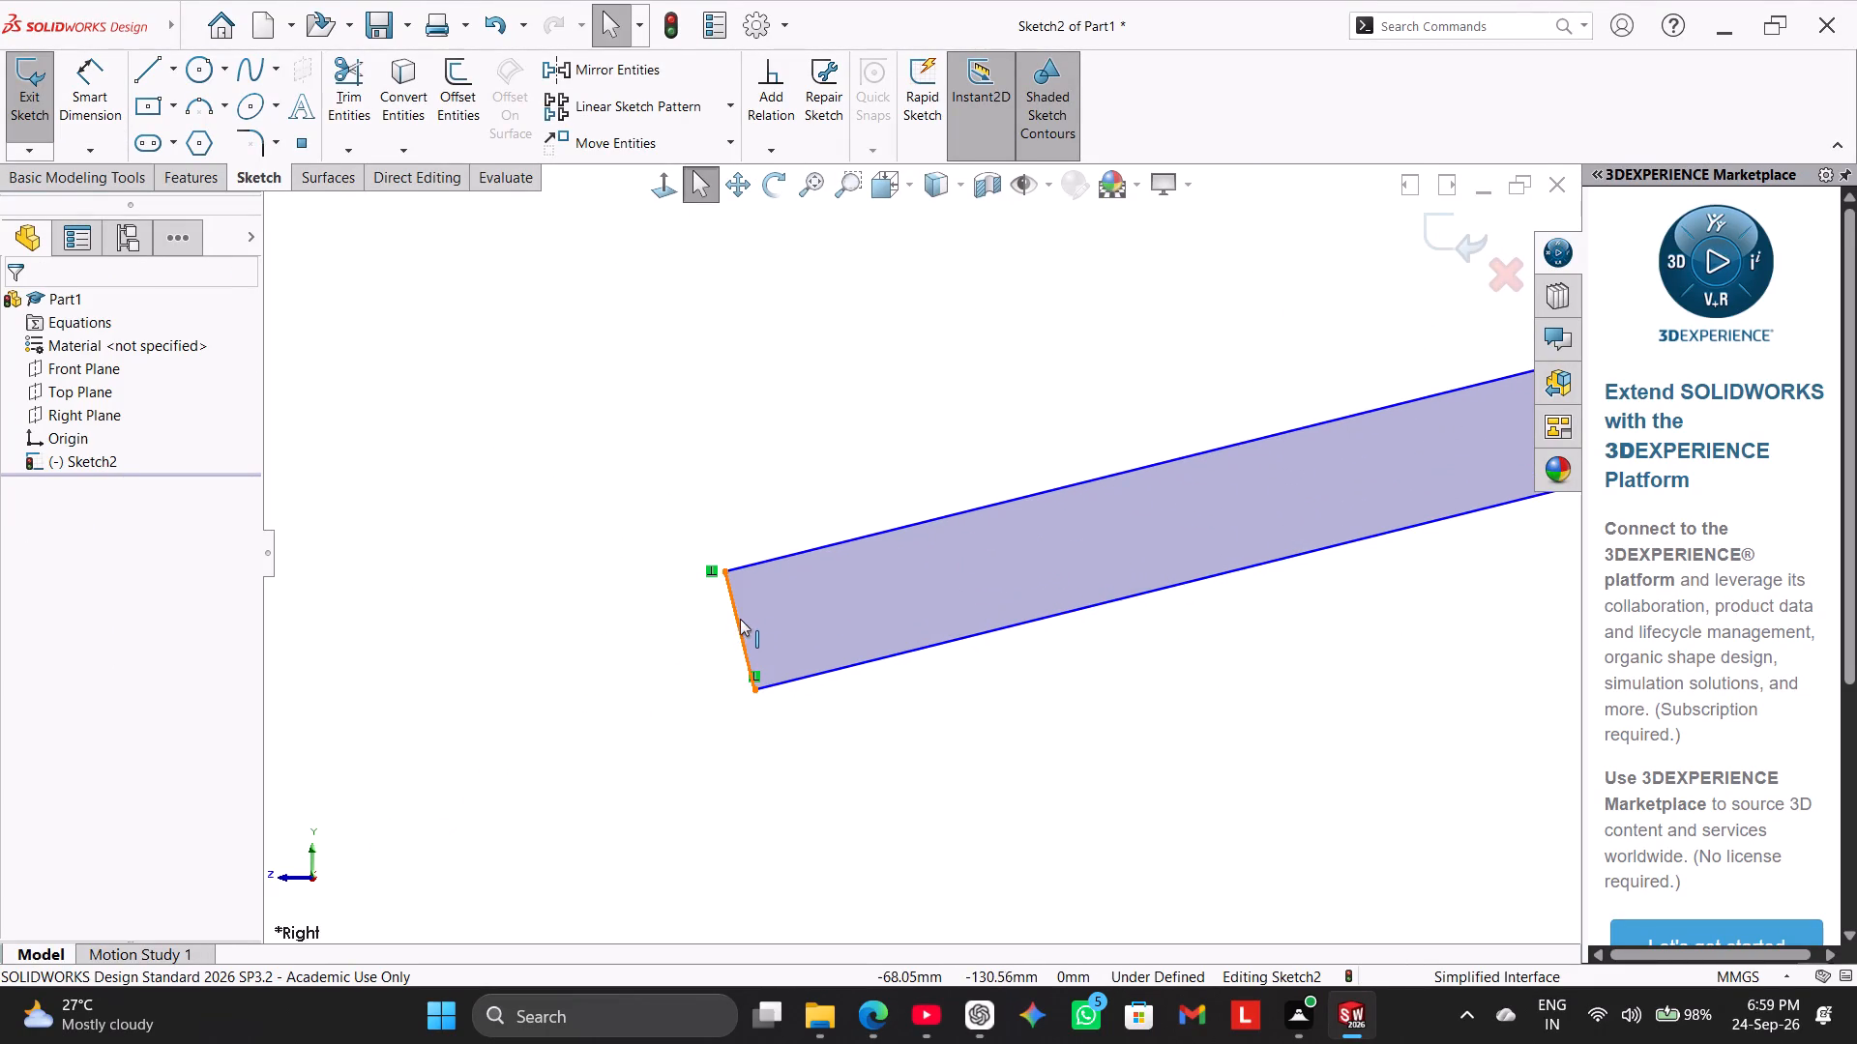
pyautogui.click(504, 576)
pyautogui.moveTo(552, 495); pyautogui.dragTo(583, 484, button='right')
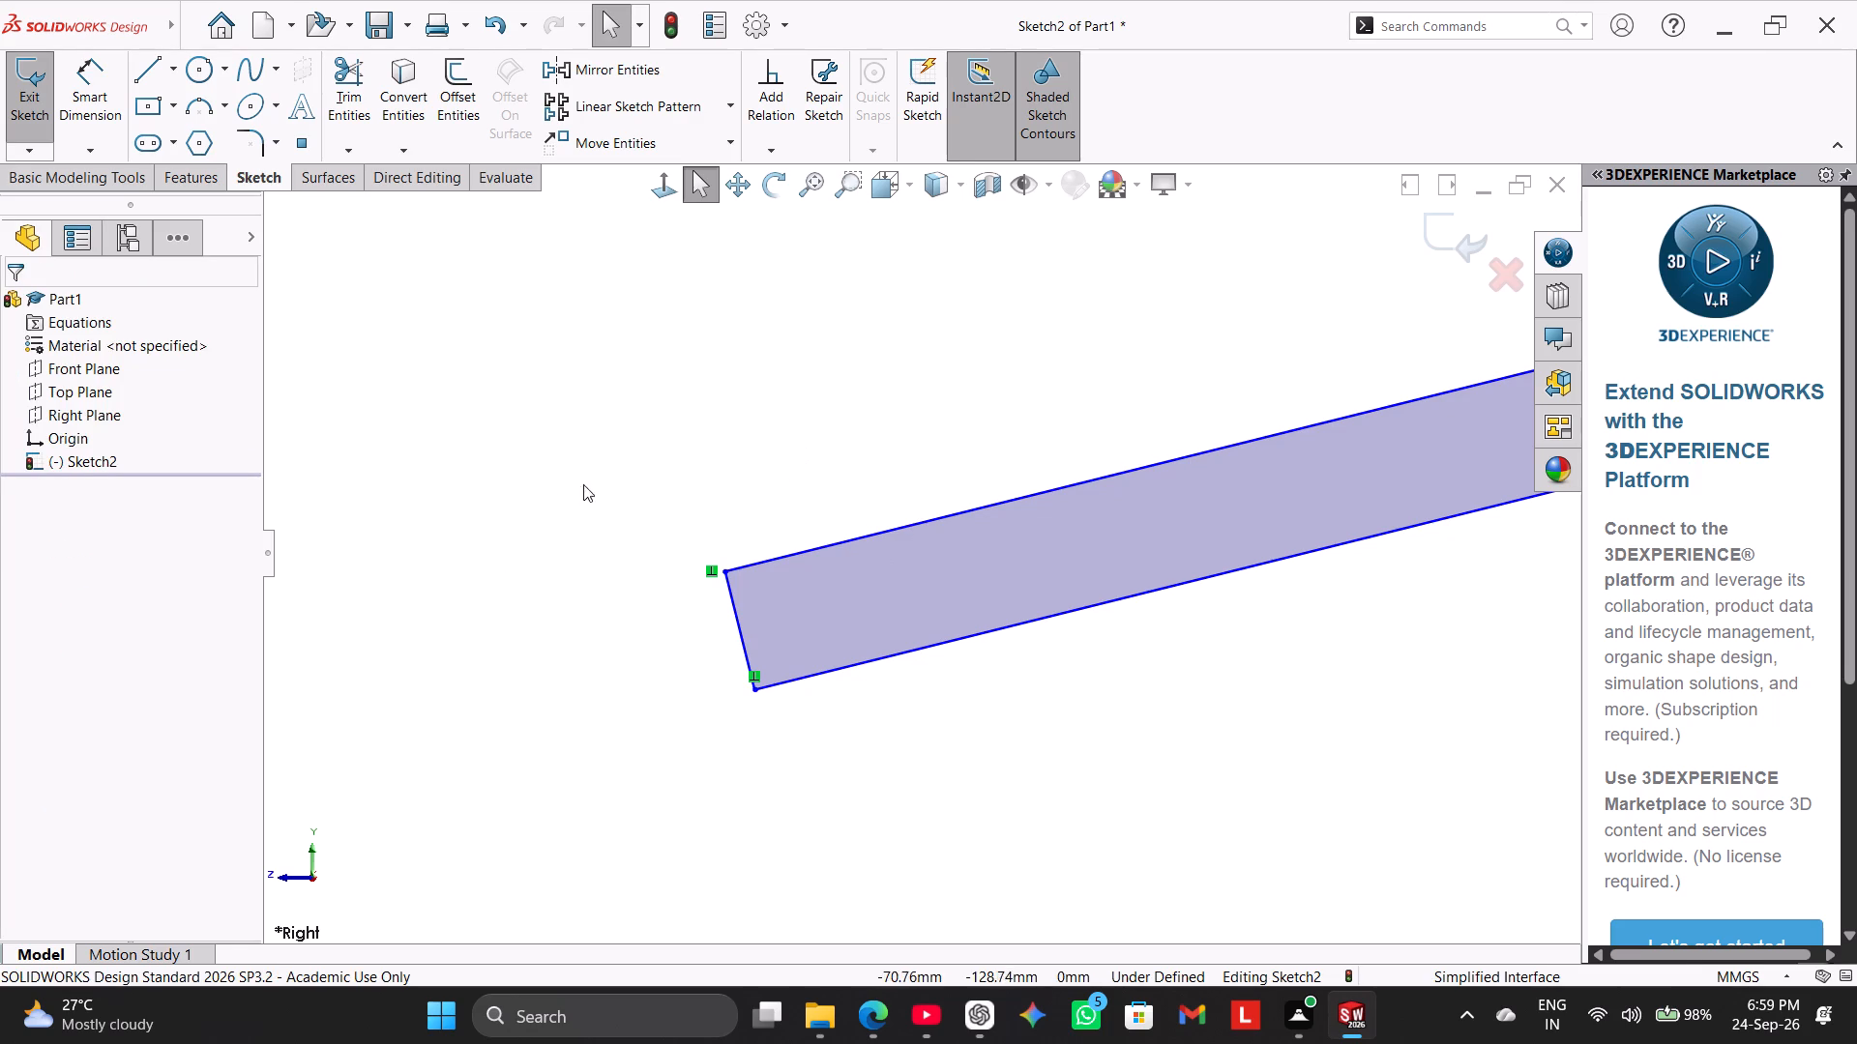
pyautogui.moveTo(583, 484); pyautogui.dragTo(790, 438, button='right')
pyautogui.click(735, 627)
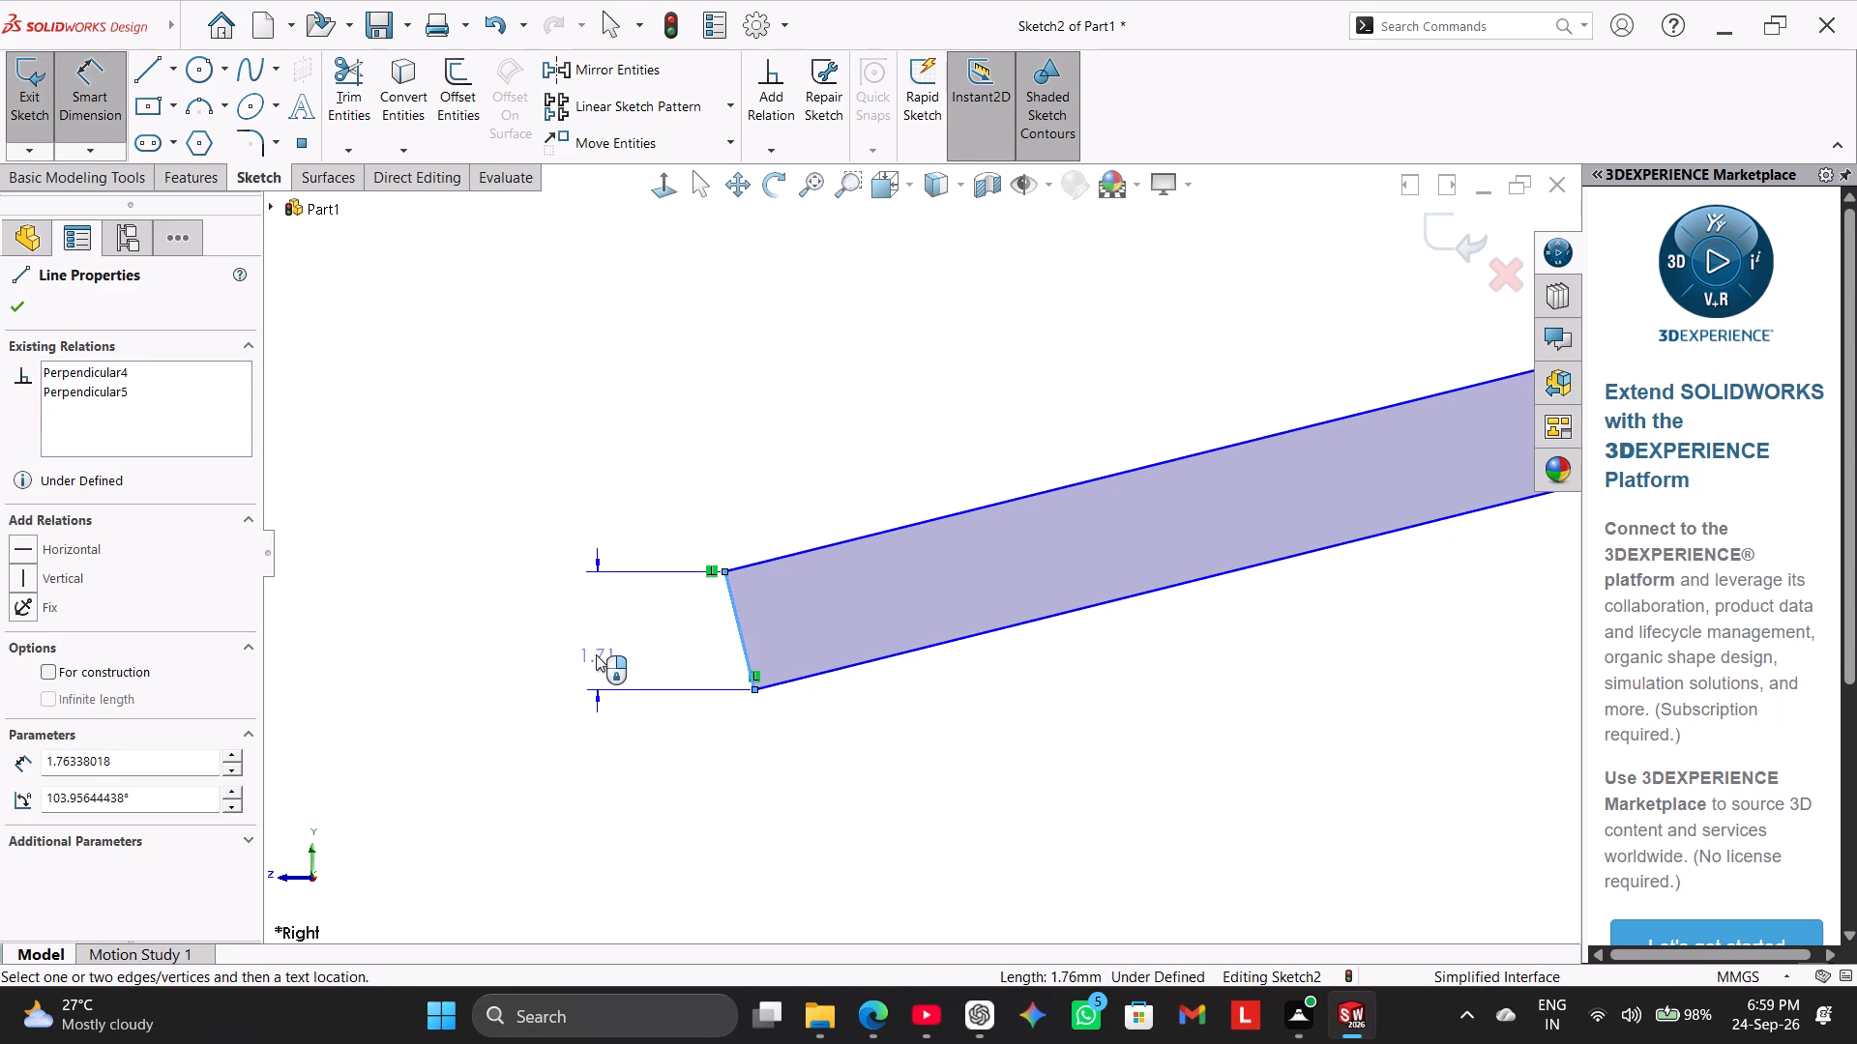
pyautogui.click(604, 706)
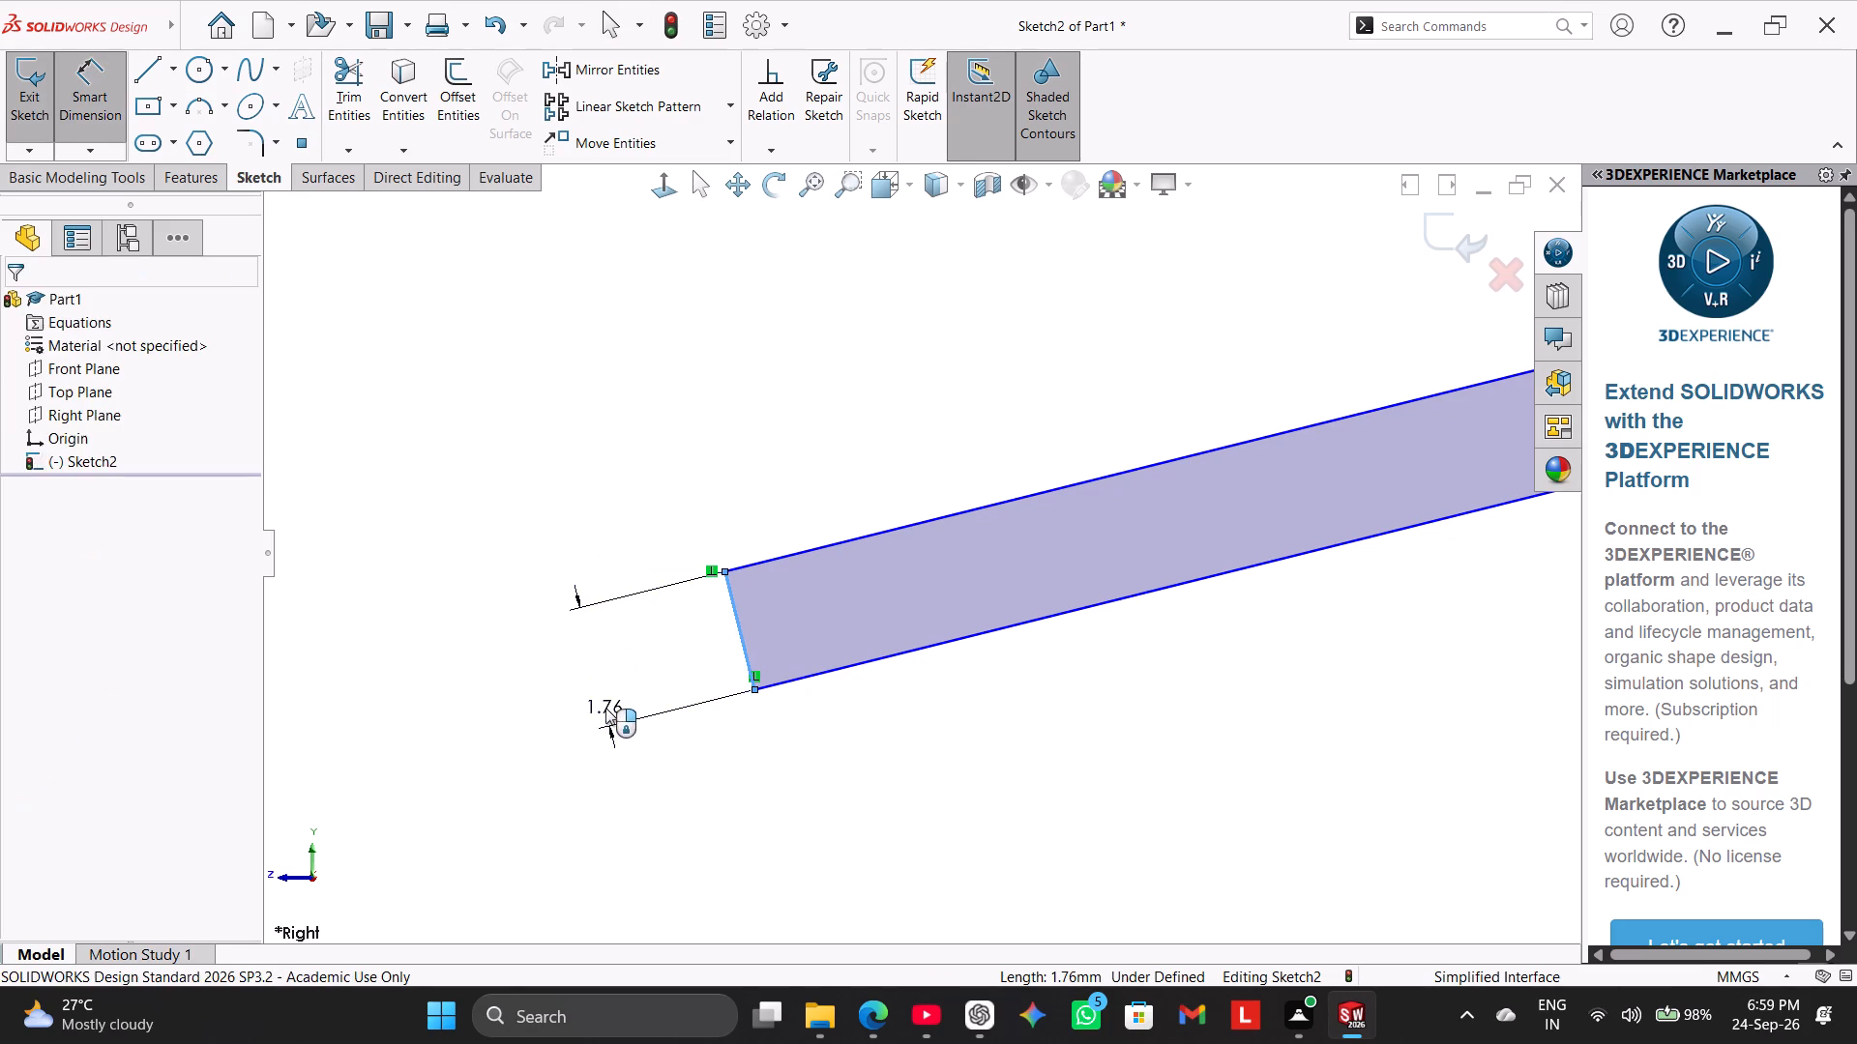
pyautogui.press('6')
pyautogui.press('Return')
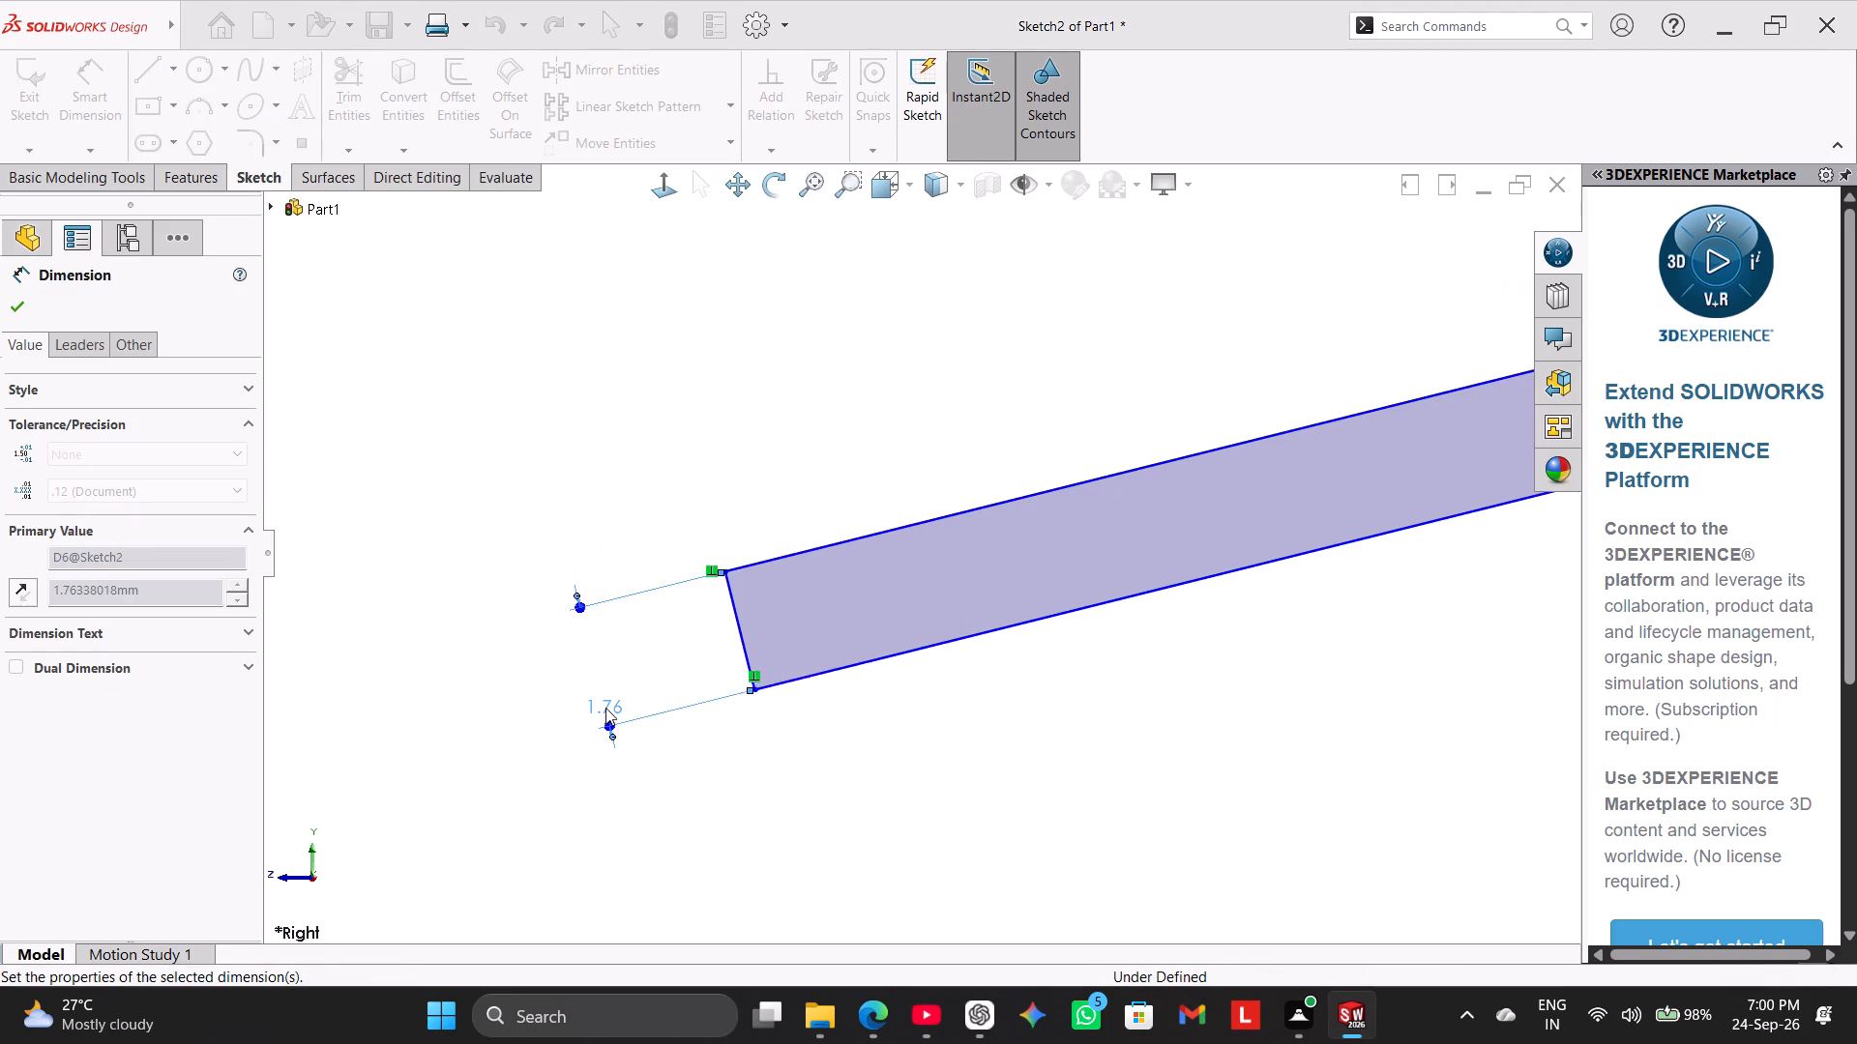
pyautogui.rightClick(631, 512)
pyautogui.click(737, 588)
pyautogui.click(727, 576)
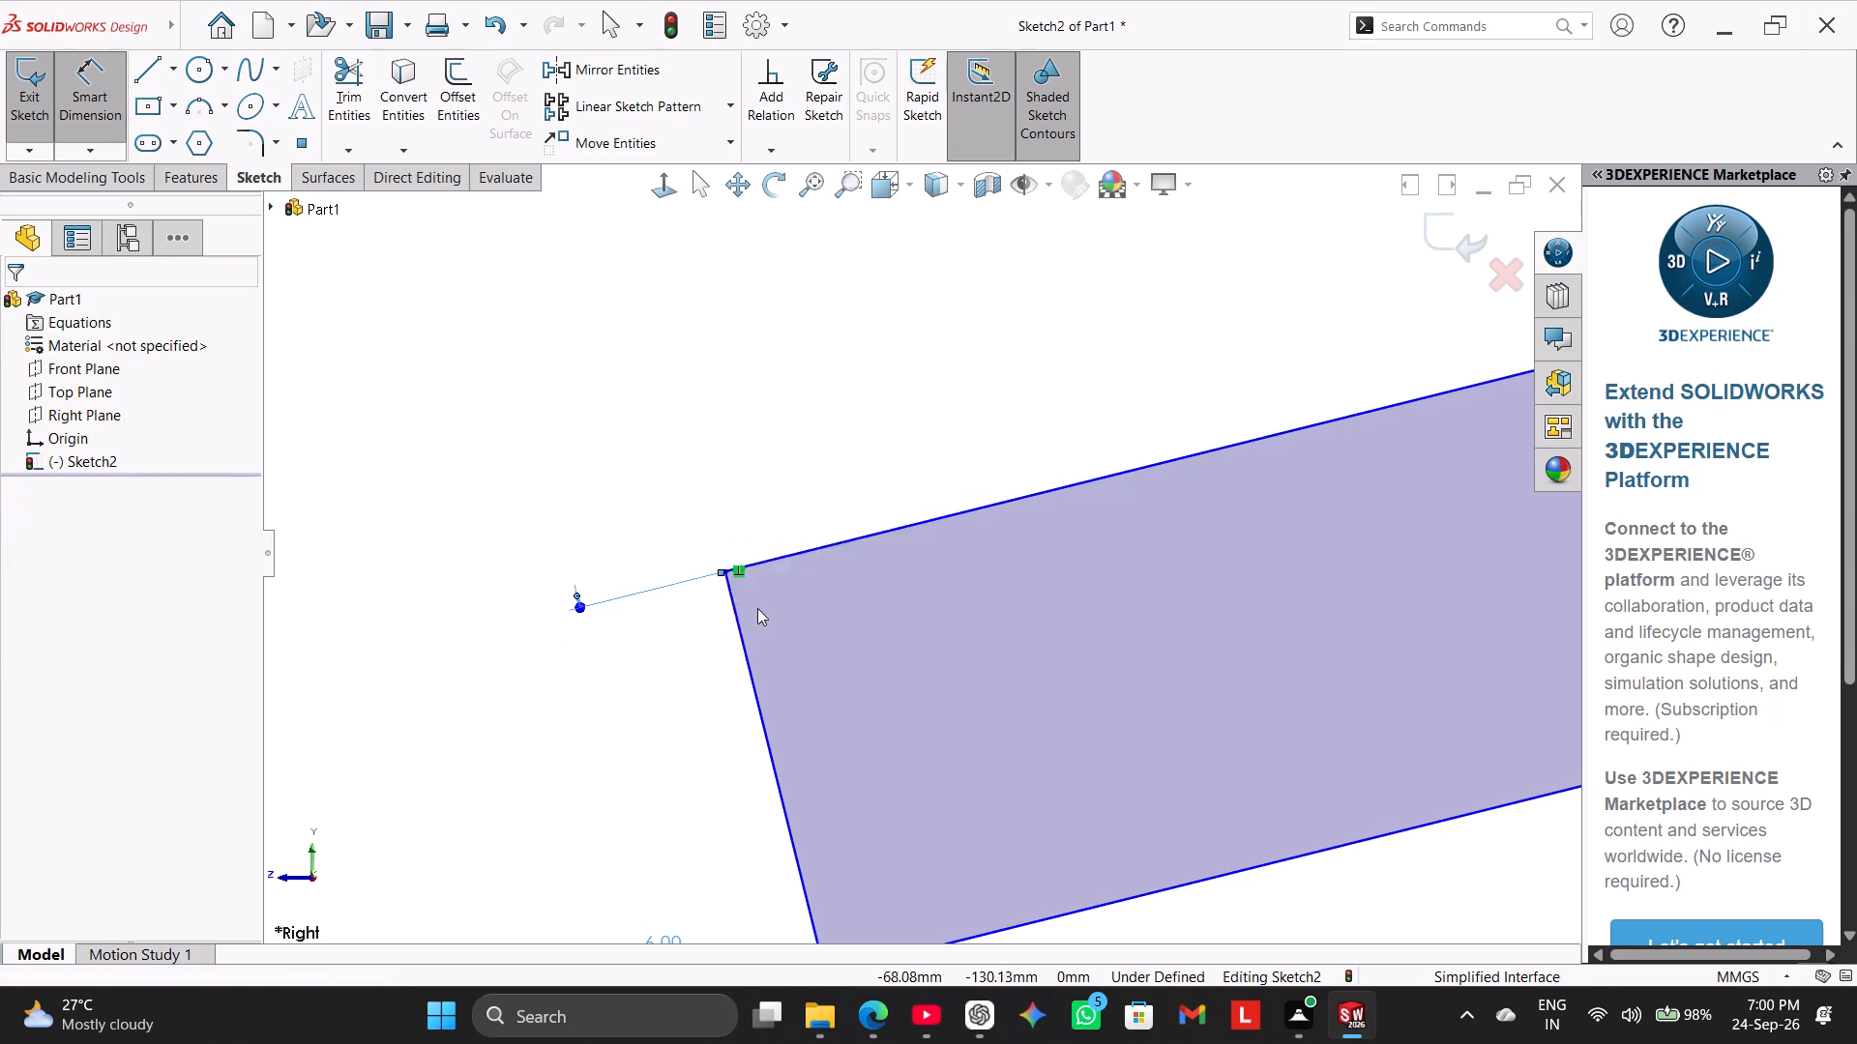
# Dimension the vertical distance from the horizontal arm's top edge to the lower corner of the slanted leg's end as 132 mm.
pyautogui.scroll(5, 777, 616)
pyautogui.scroll(10, 1040, 680)
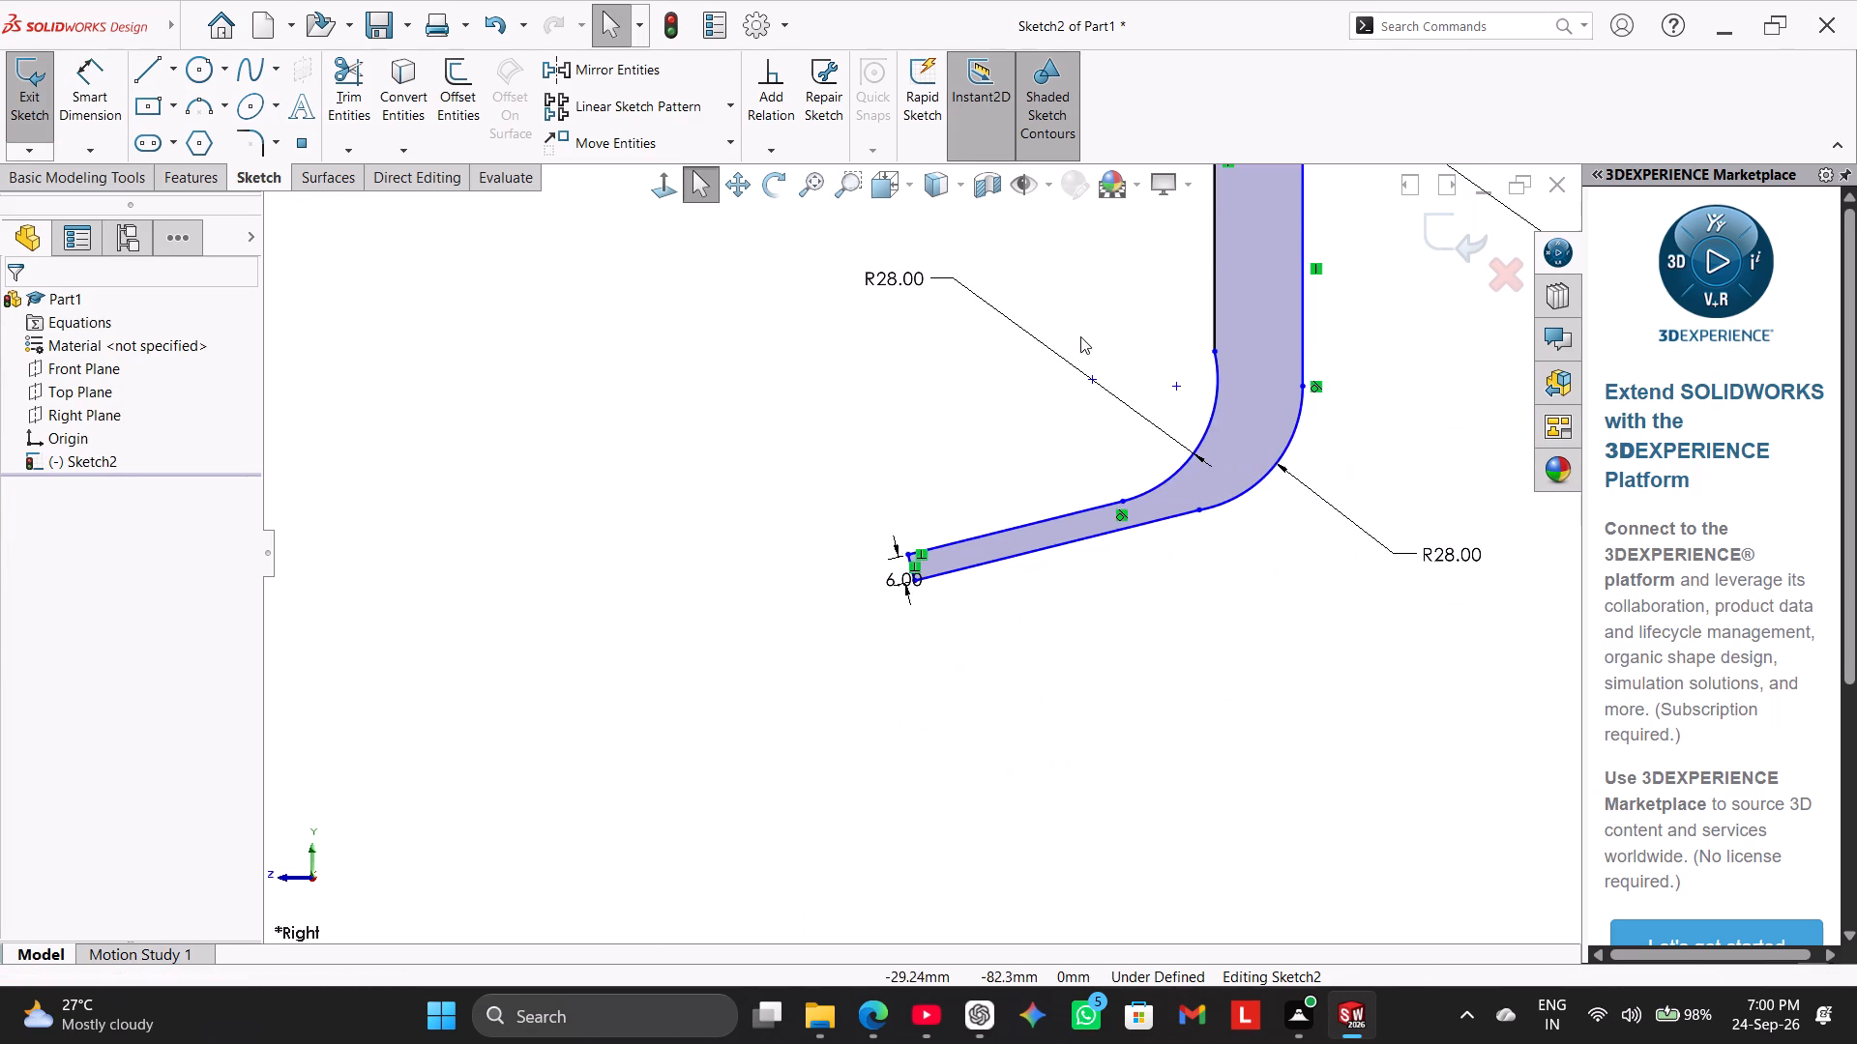
pyautogui.scroll(2, 1080, 334)
pyautogui.scroll(-2, 1083, 337)
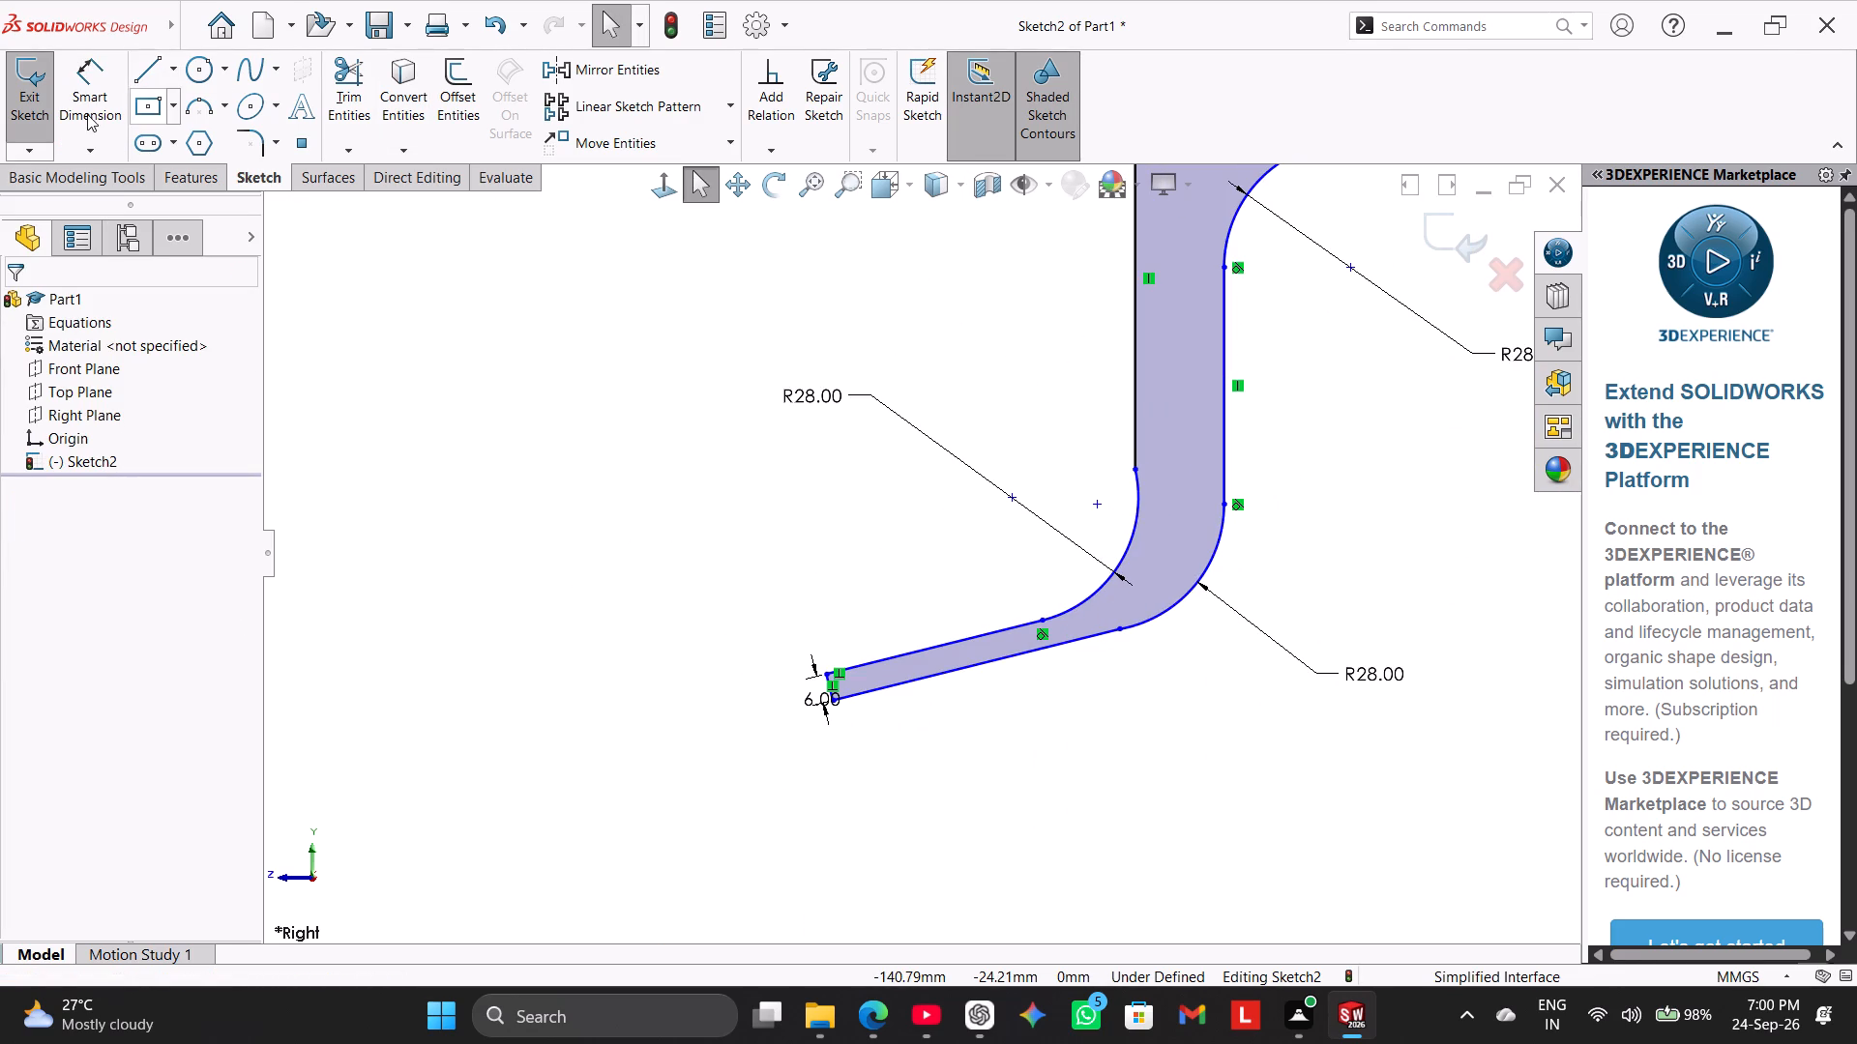
pyautogui.click(87, 112)
pyautogui.scroll(2, 1081, 425)
pyautogui.scroll(-2, 1108, 378)
pyautogui.scroll(2, 1063, 324)
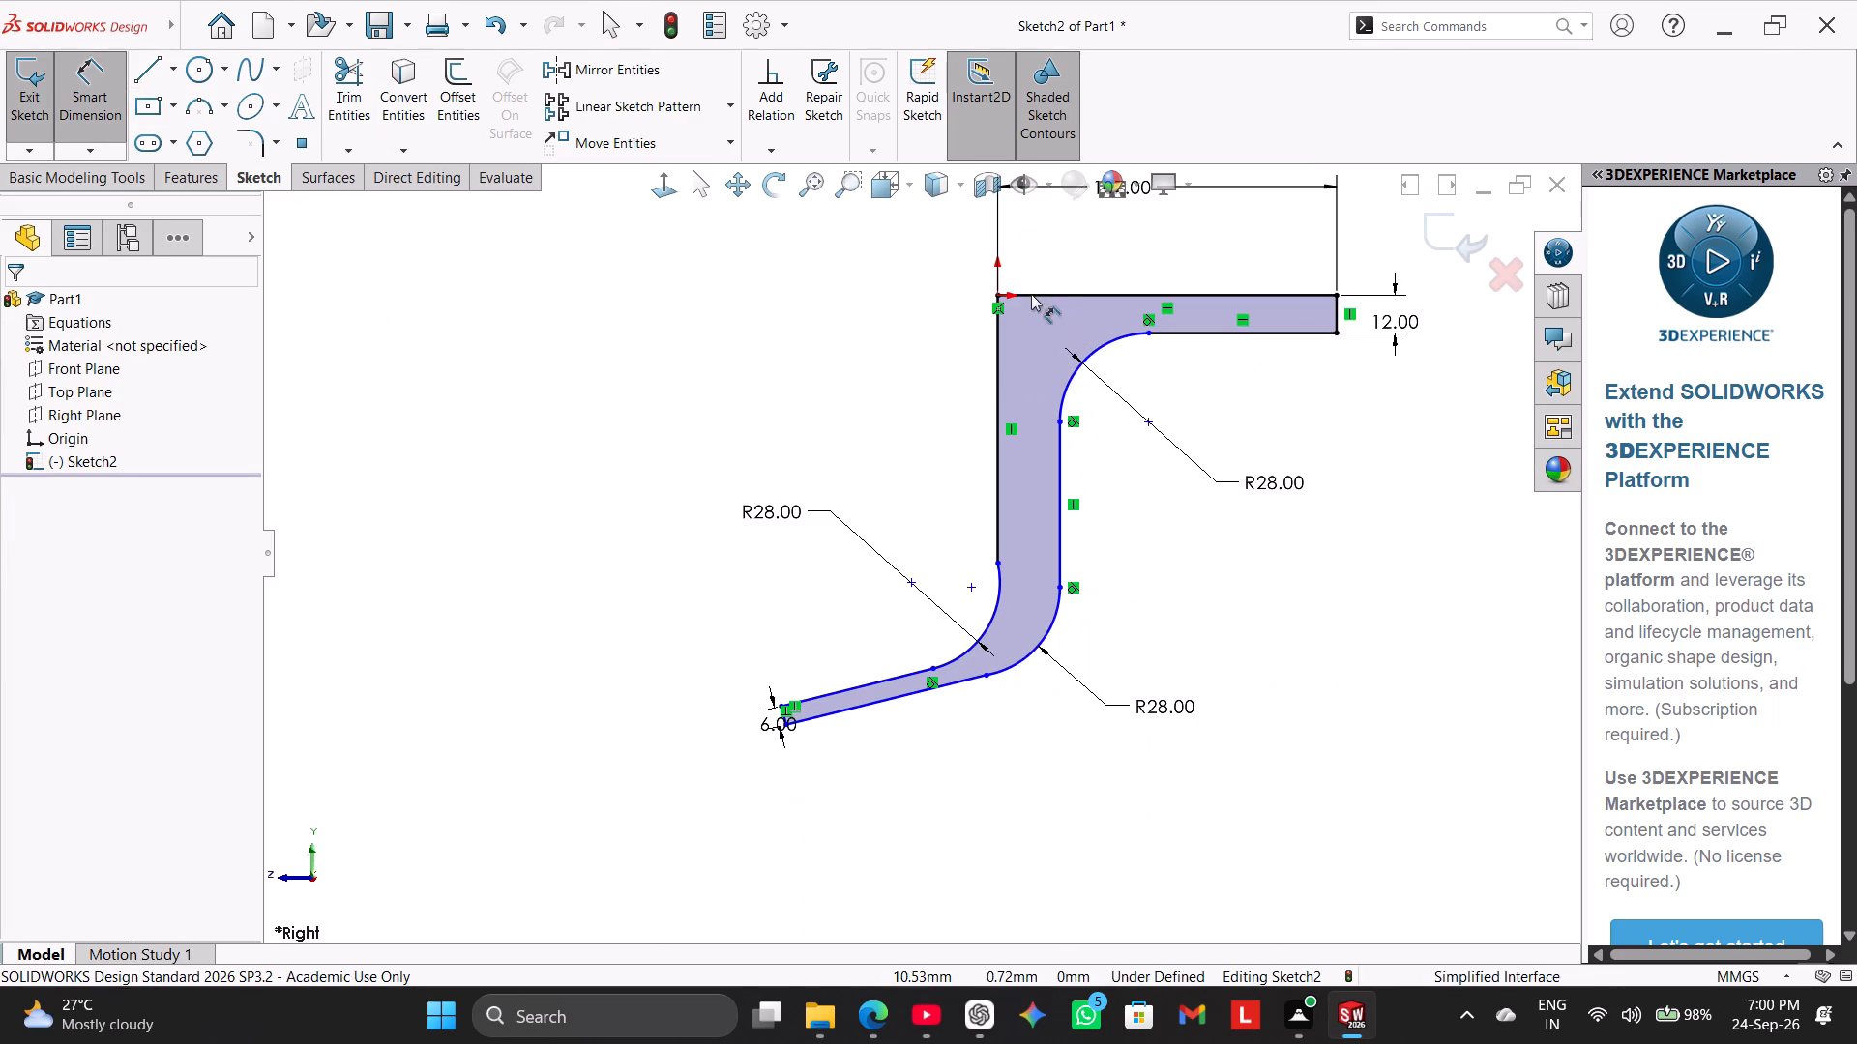
pyautogui.click(1029, 294)
pyautogui.scroll(-4, 803, 714)
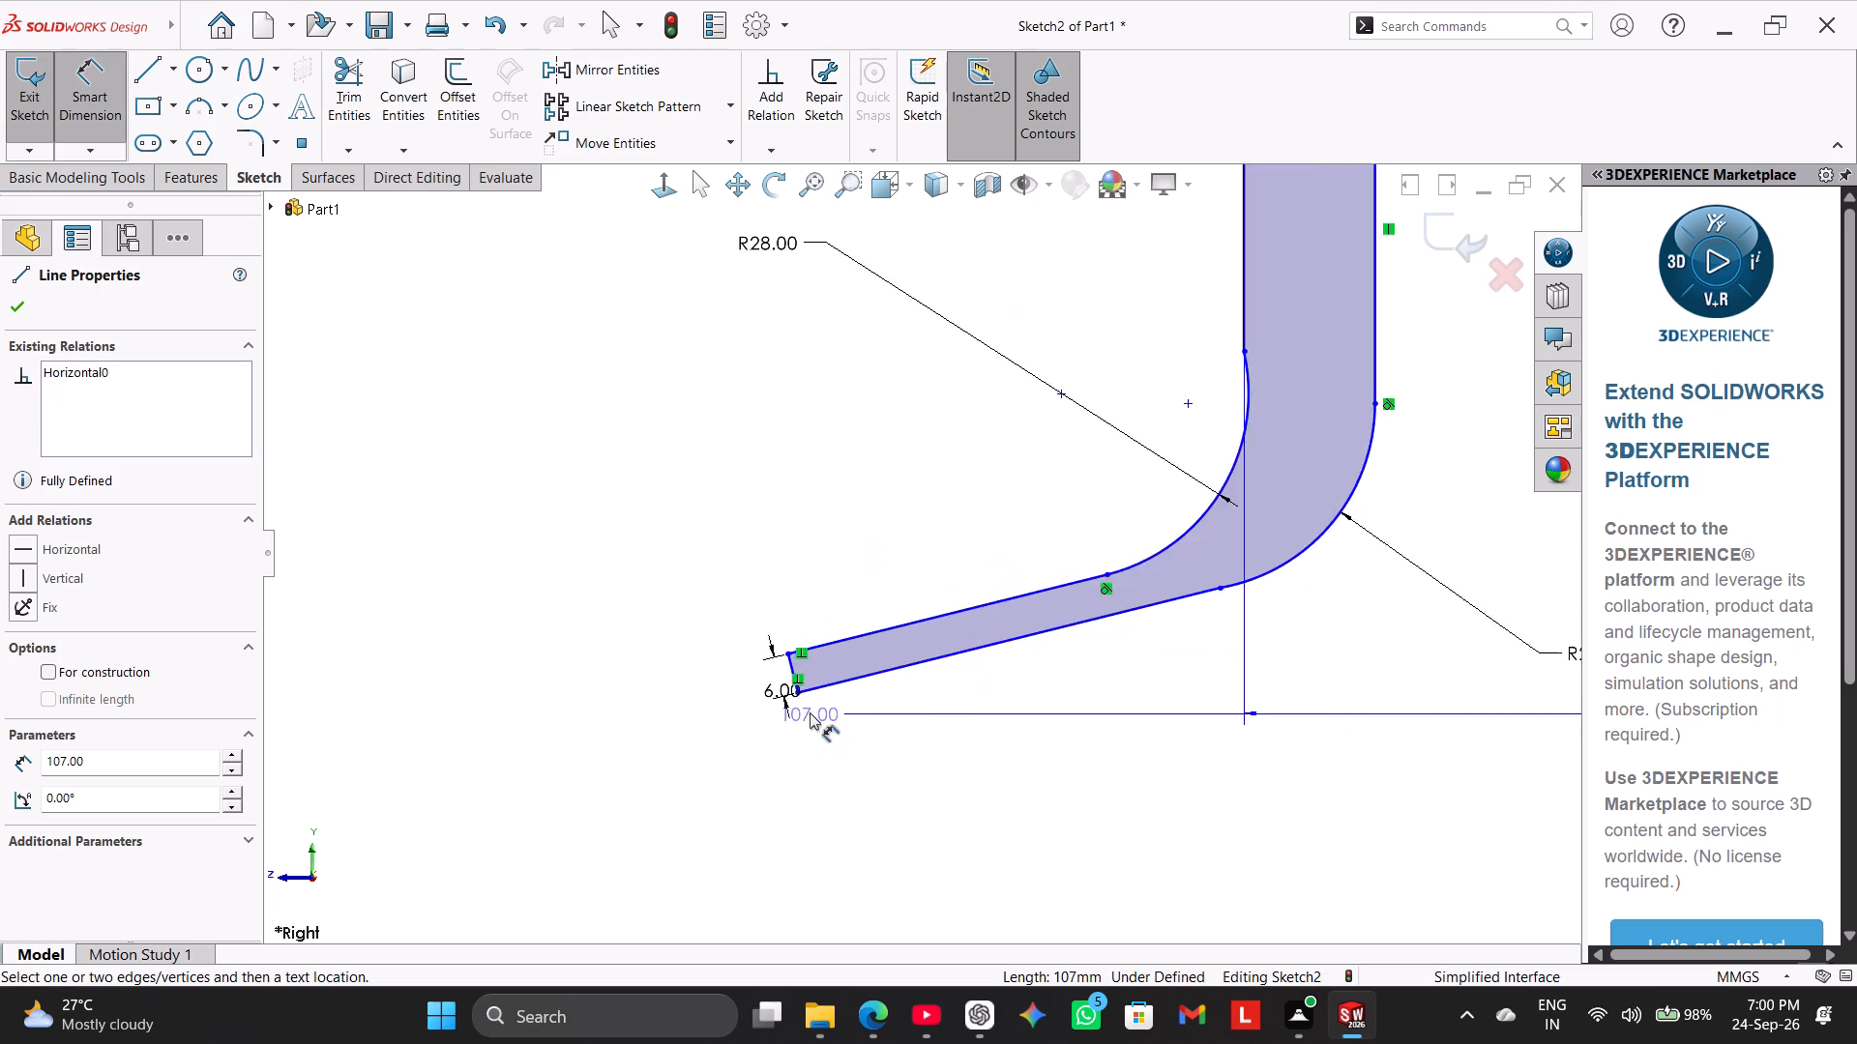
pyautogui.scroll(-7, 810, 712)
pyautogui.click(839, 609)
pyautogui.scroll(4, 747, 572)
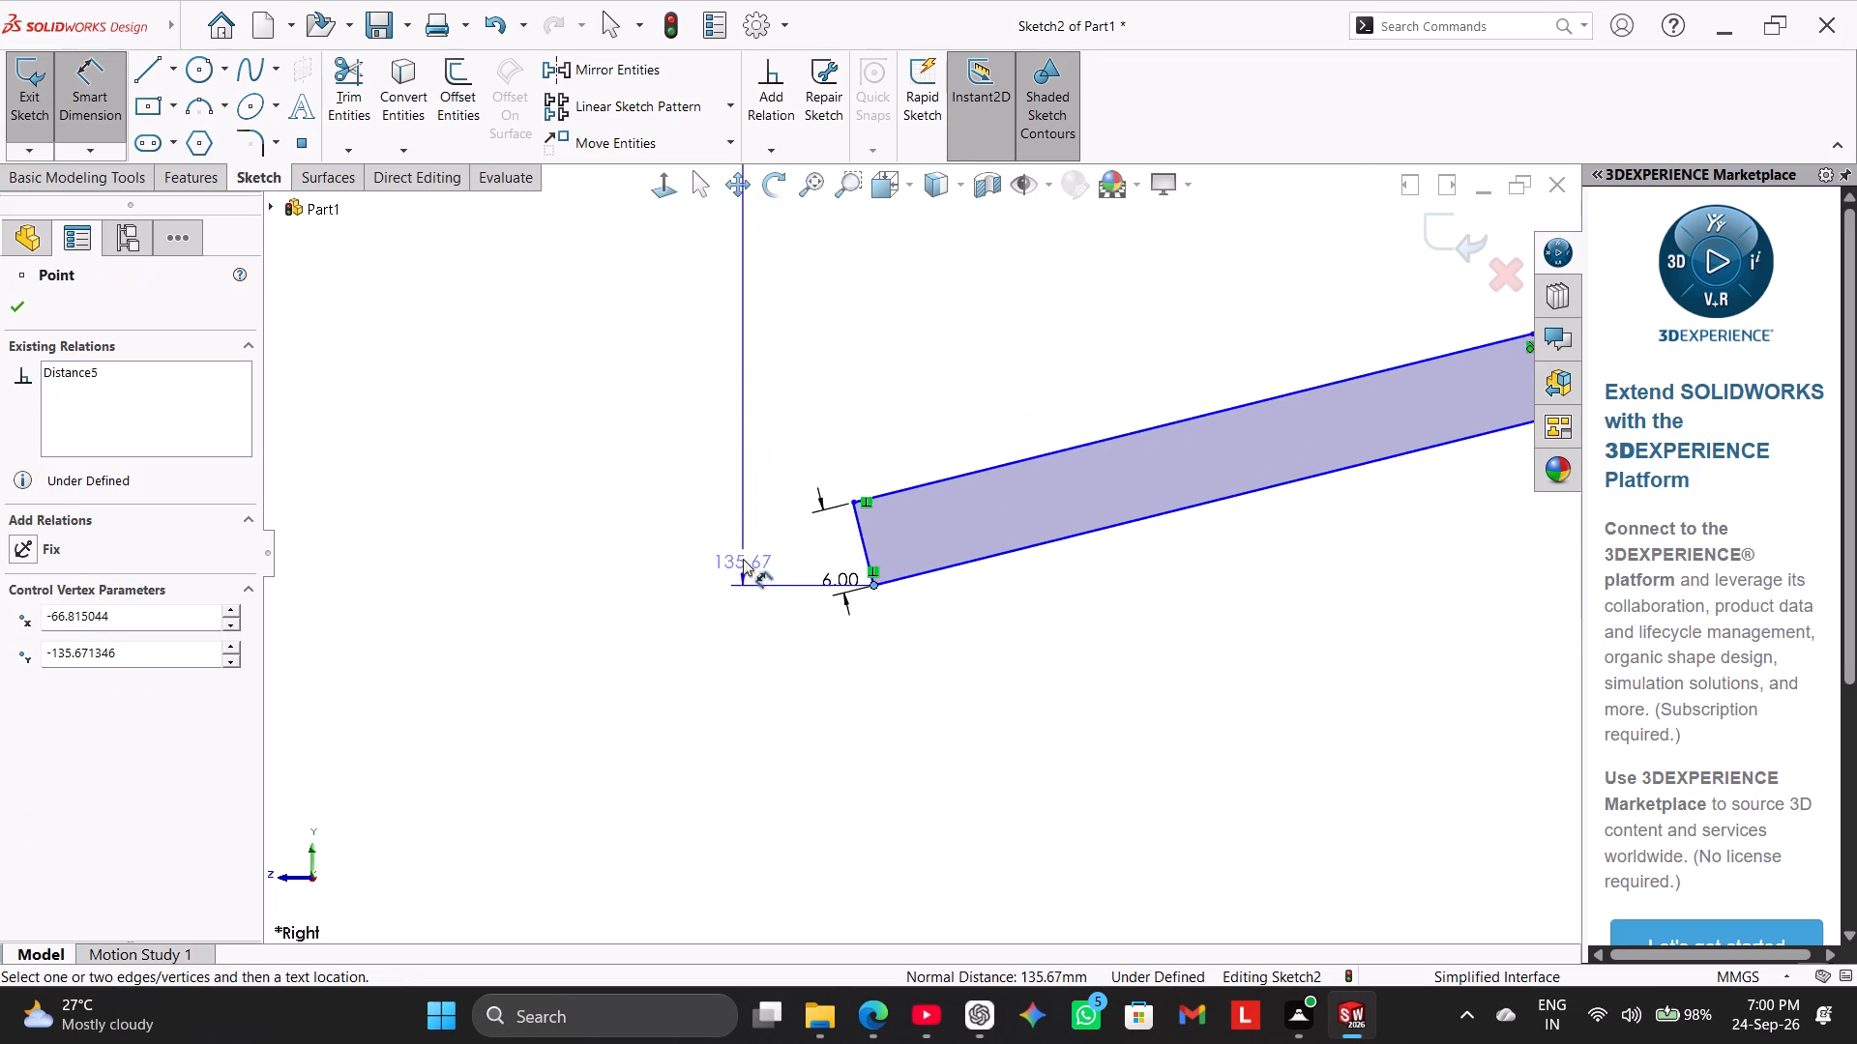
pyautogui.scroll(7, 743, 559)
pyautogui.scroll(-1, 878, 406)
pyautogui.scroll(3, 868, 365)
pyautogui.scroll(-2, 870, 361)
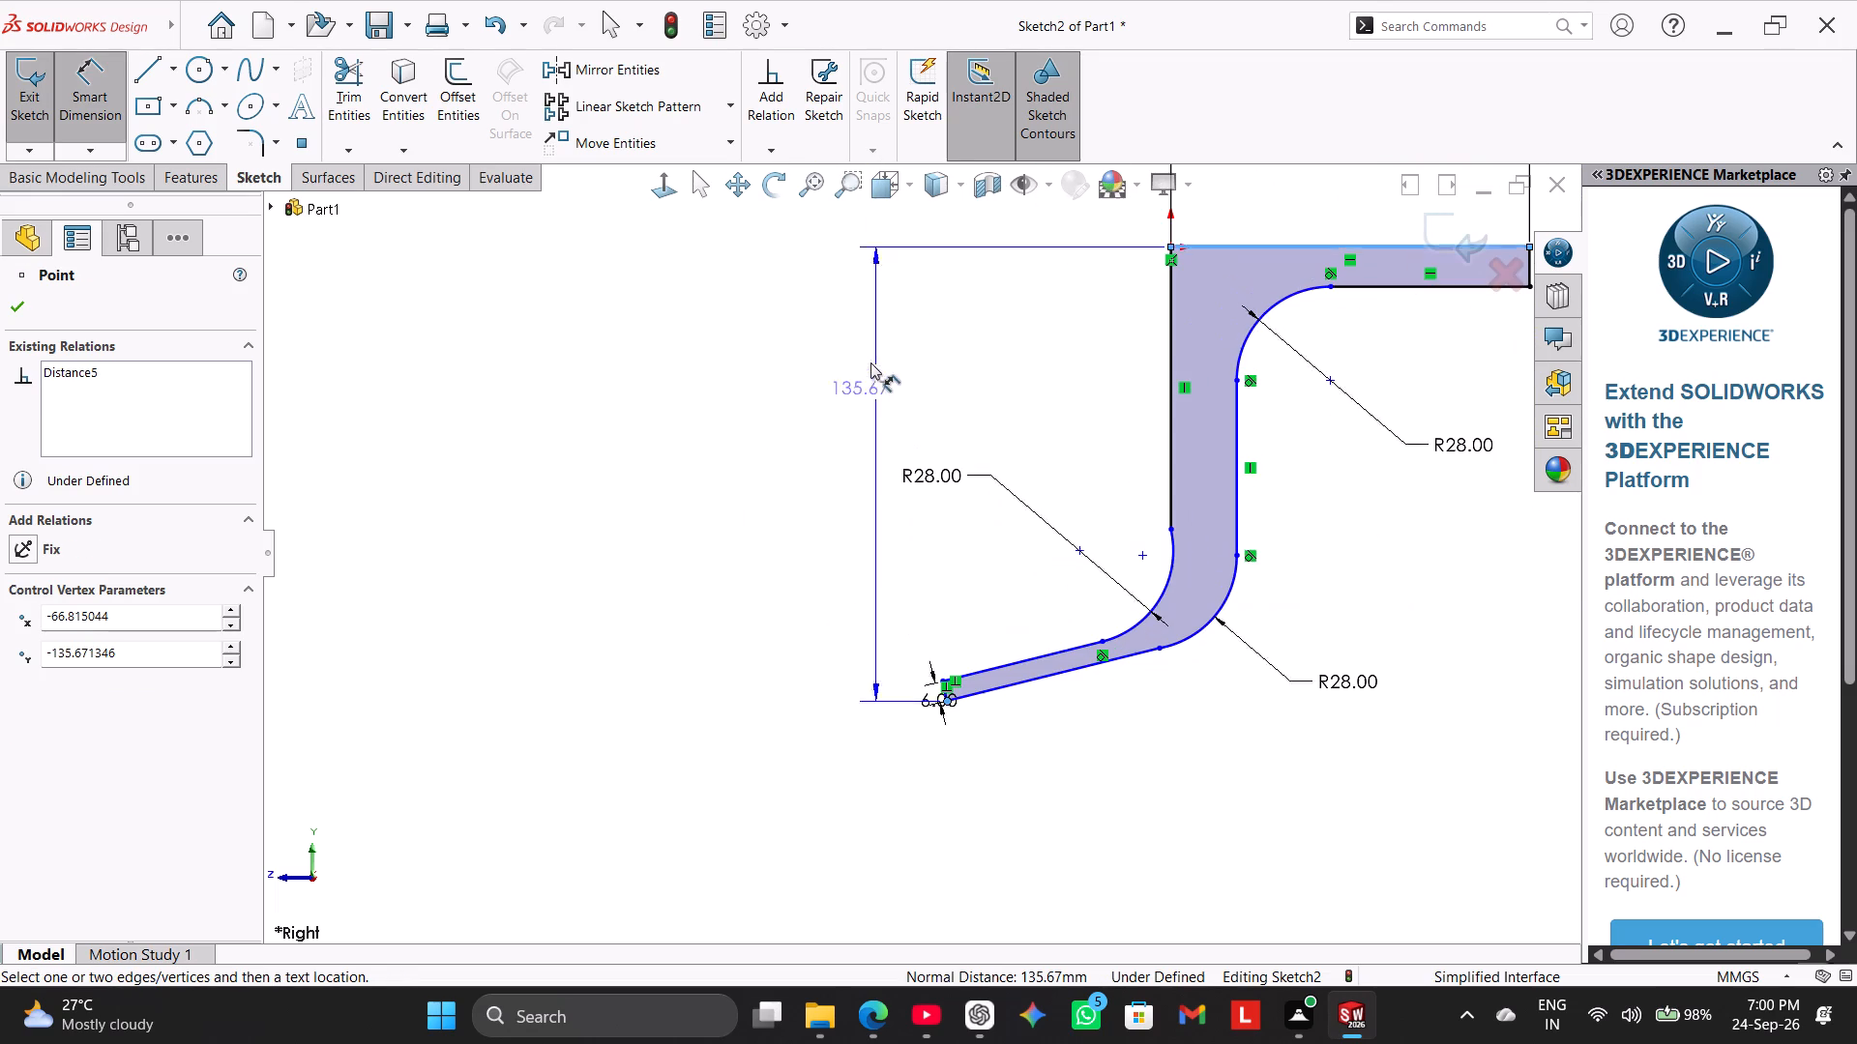
pyautogui.click(860, 400)
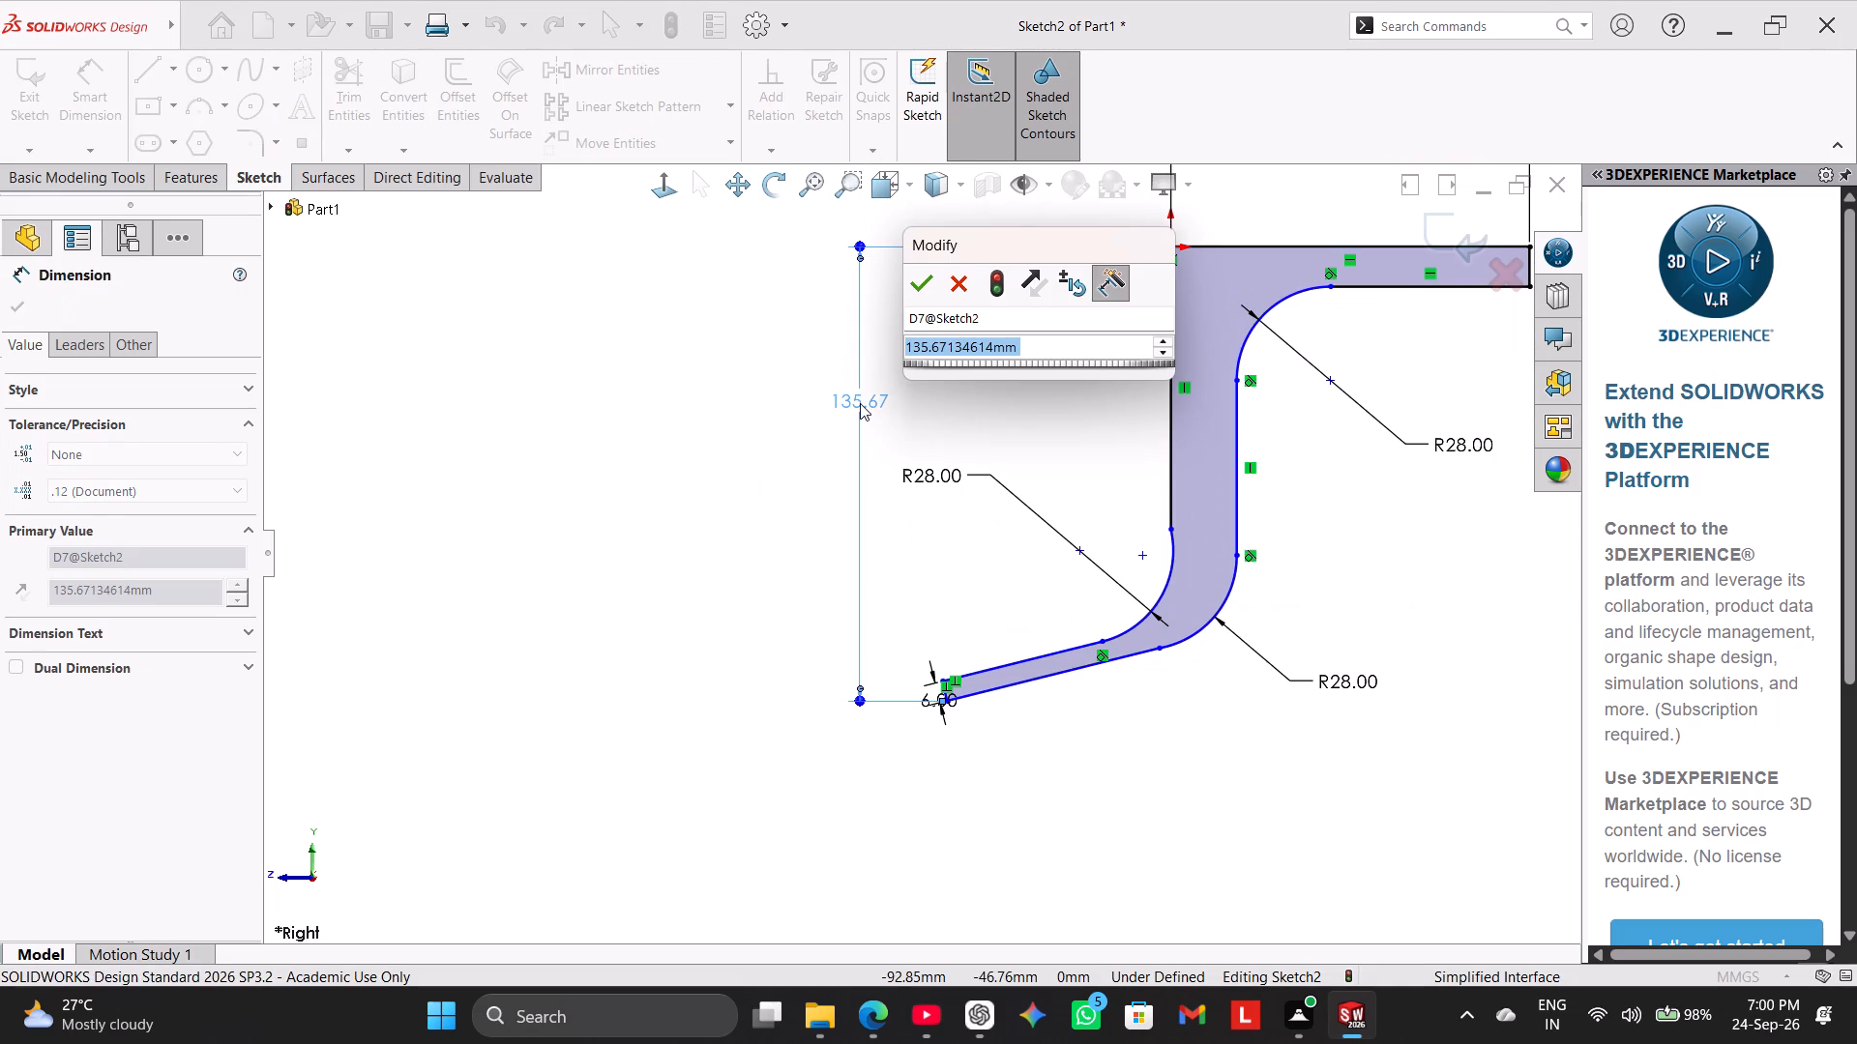
pyautogui.write('132')
pyautogui.press('Return')
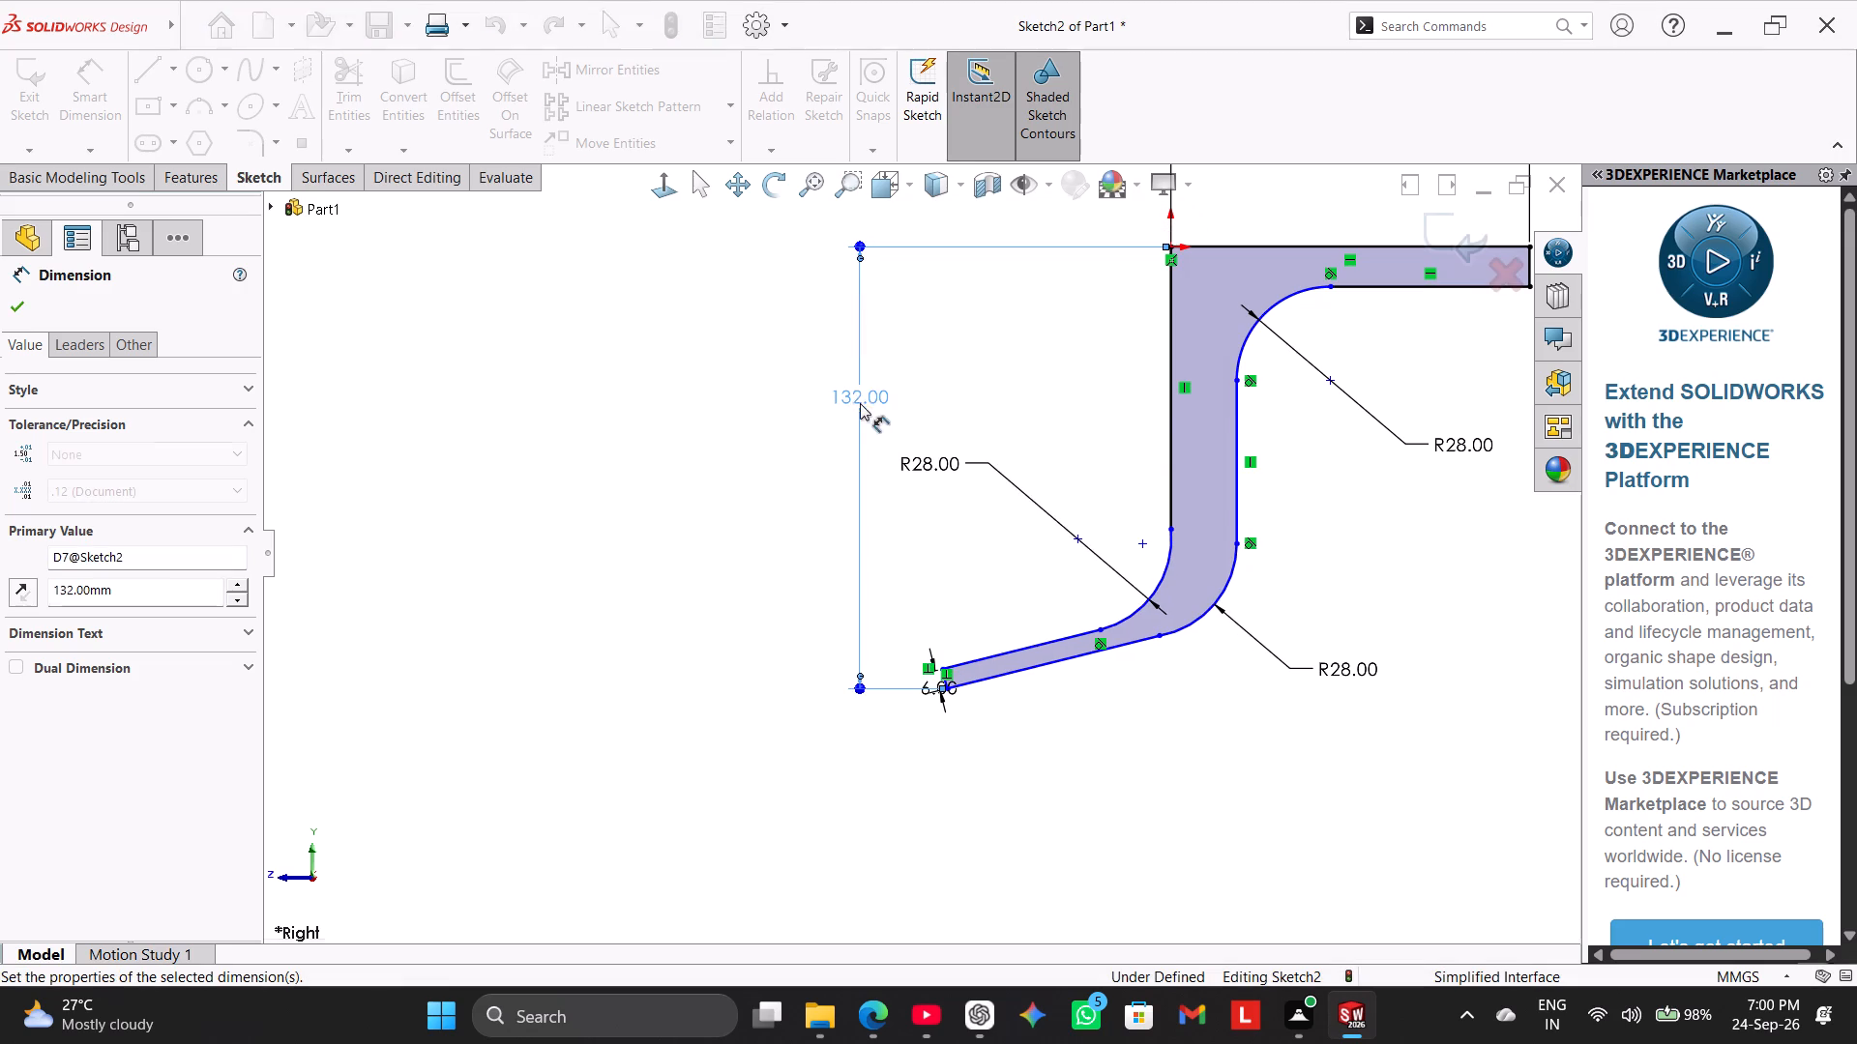
pyautogui.rightClick(595, 625)
pyautogui.click(669, 697)
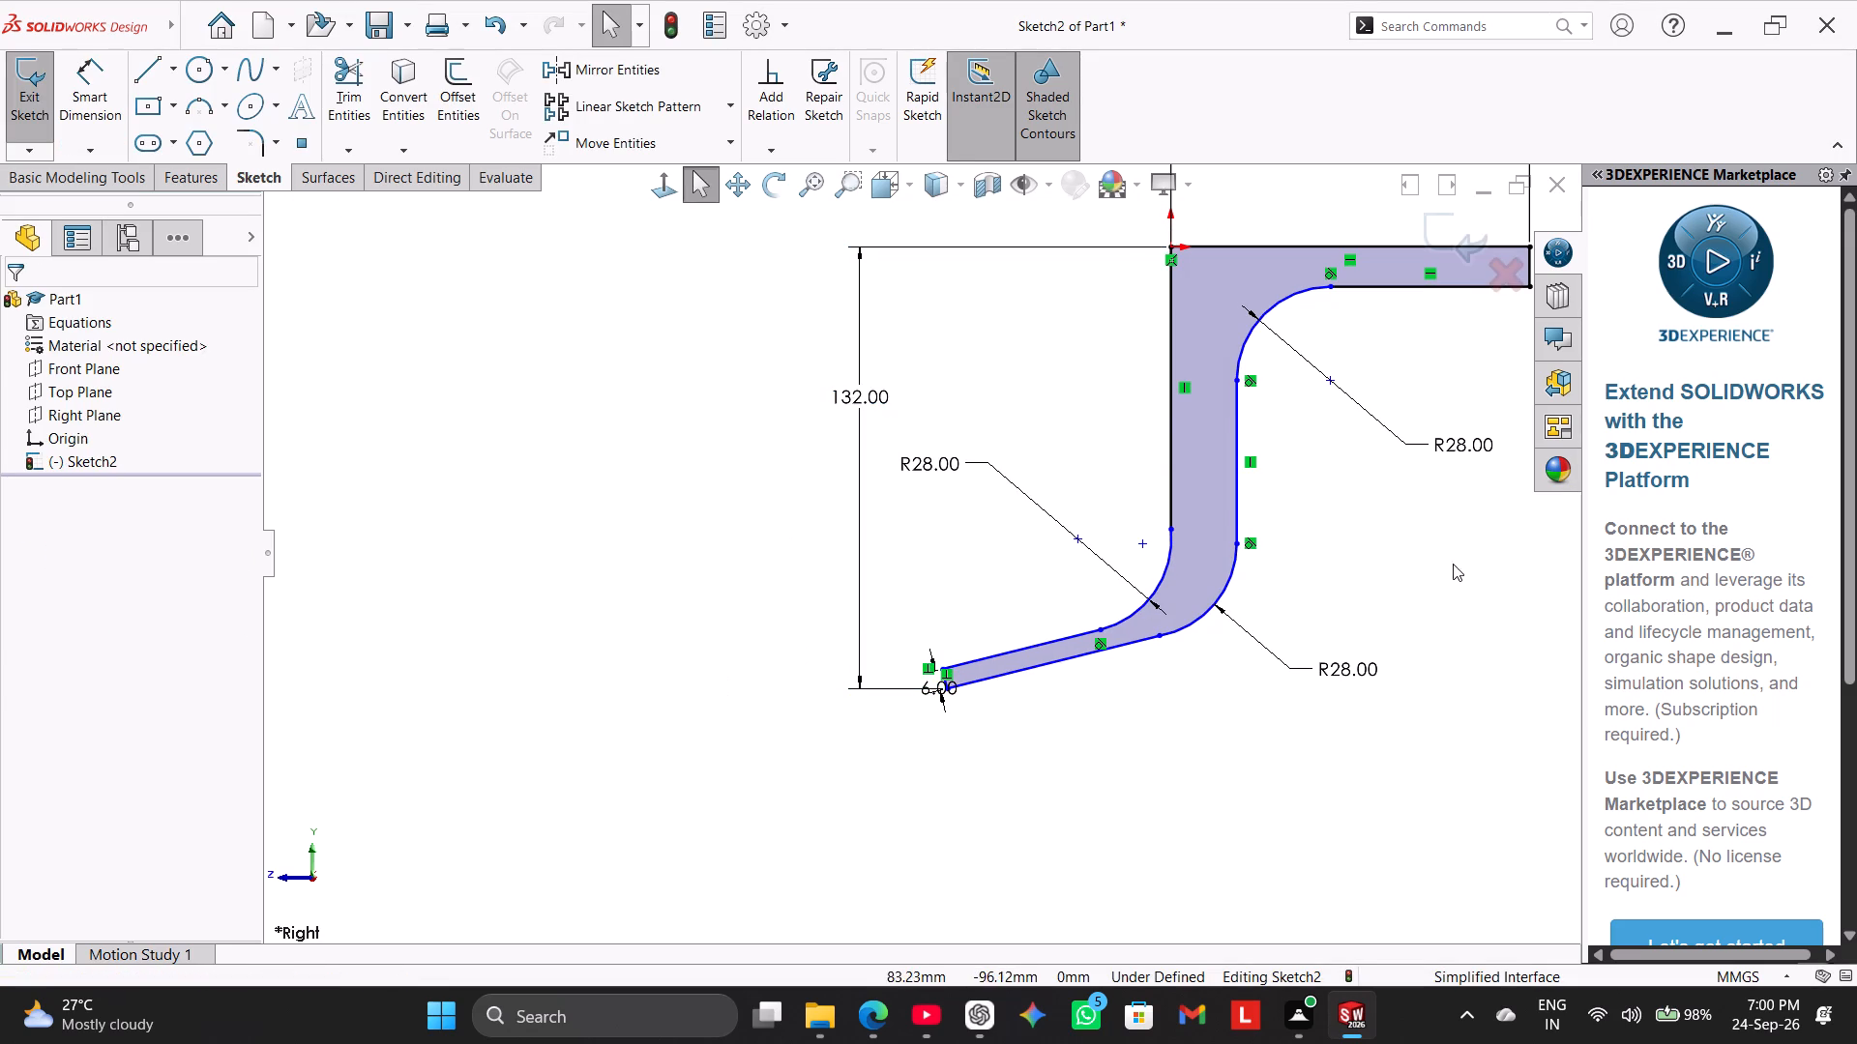
# Add a tangent relation between the vertical line from the origin and the inner arc of the lower bend.
pyautogui.scroll(2, 1422, 505)
pyautogui.scroll(-3, 1348, 458)
pyautogui.scroll(-2, 919, 754)
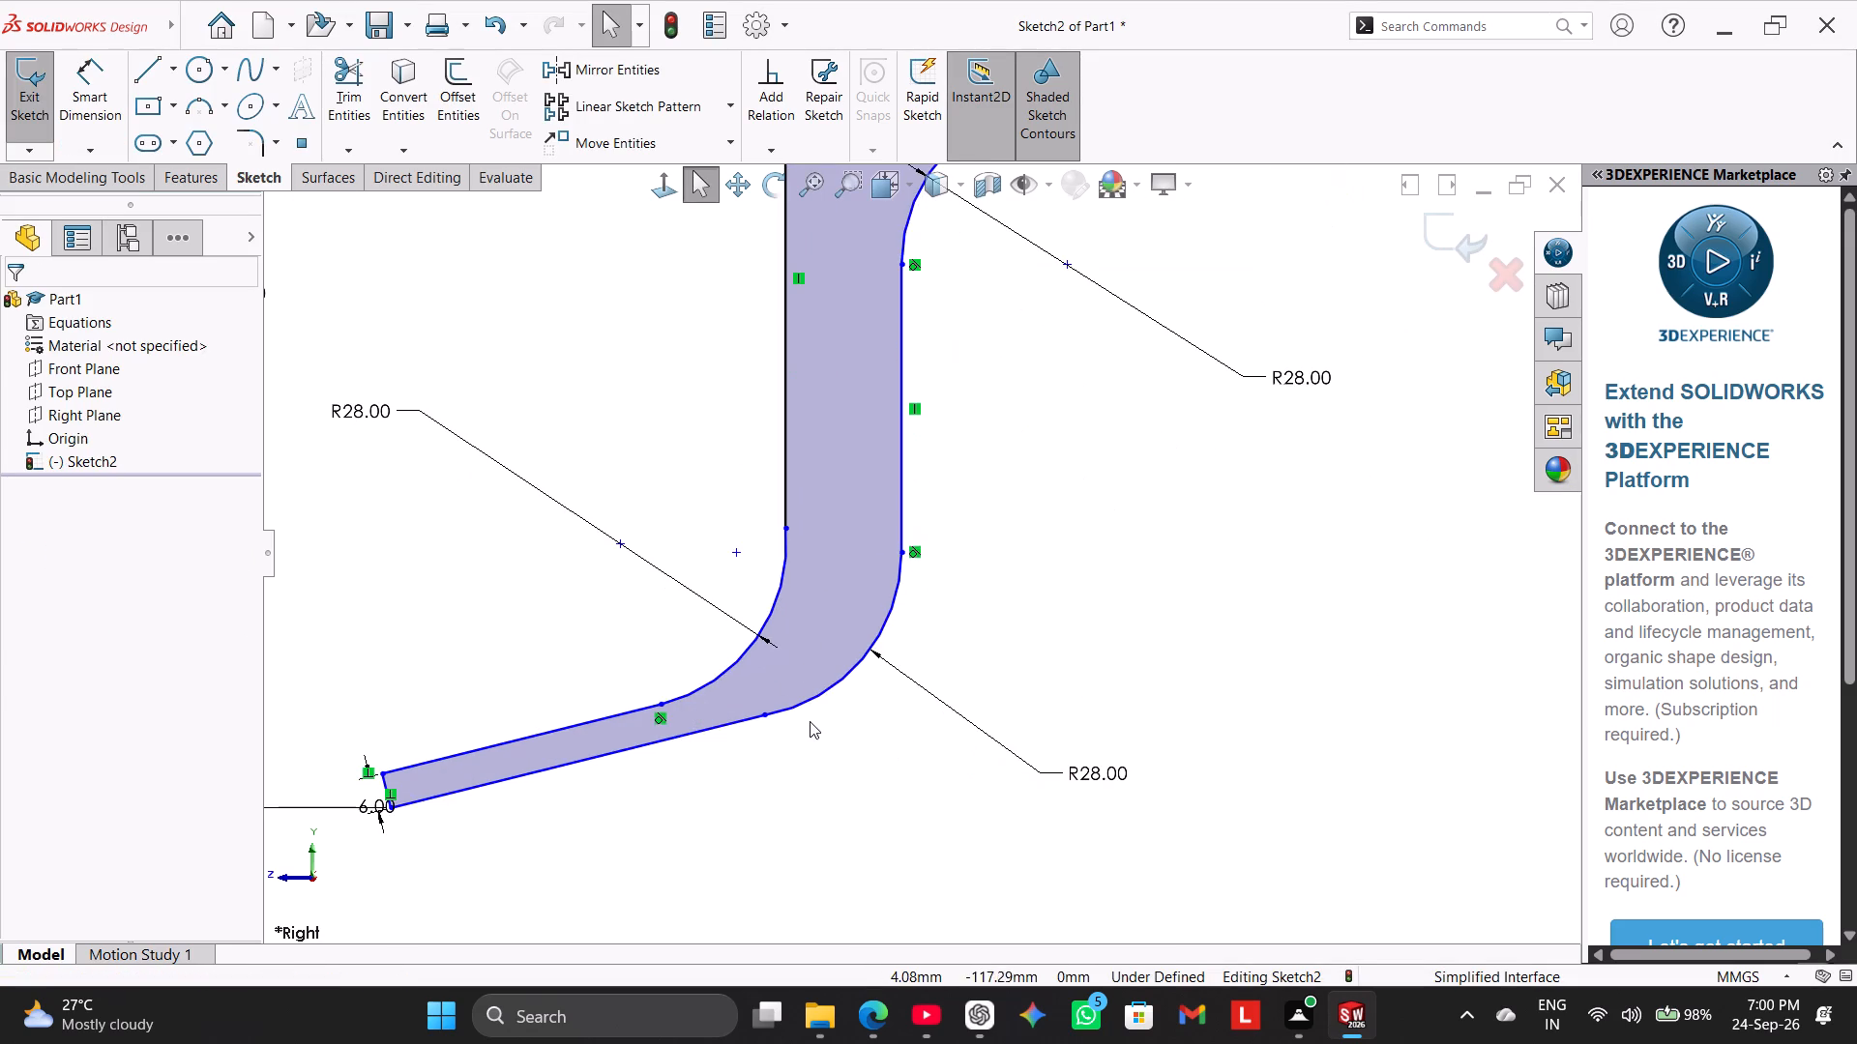
pyautogui.keyDown('ctrl'); pyautogui.moveTo(788, 490); pyautogui.dragTo(788, 502); pyautogui.keyUp('ctrl')
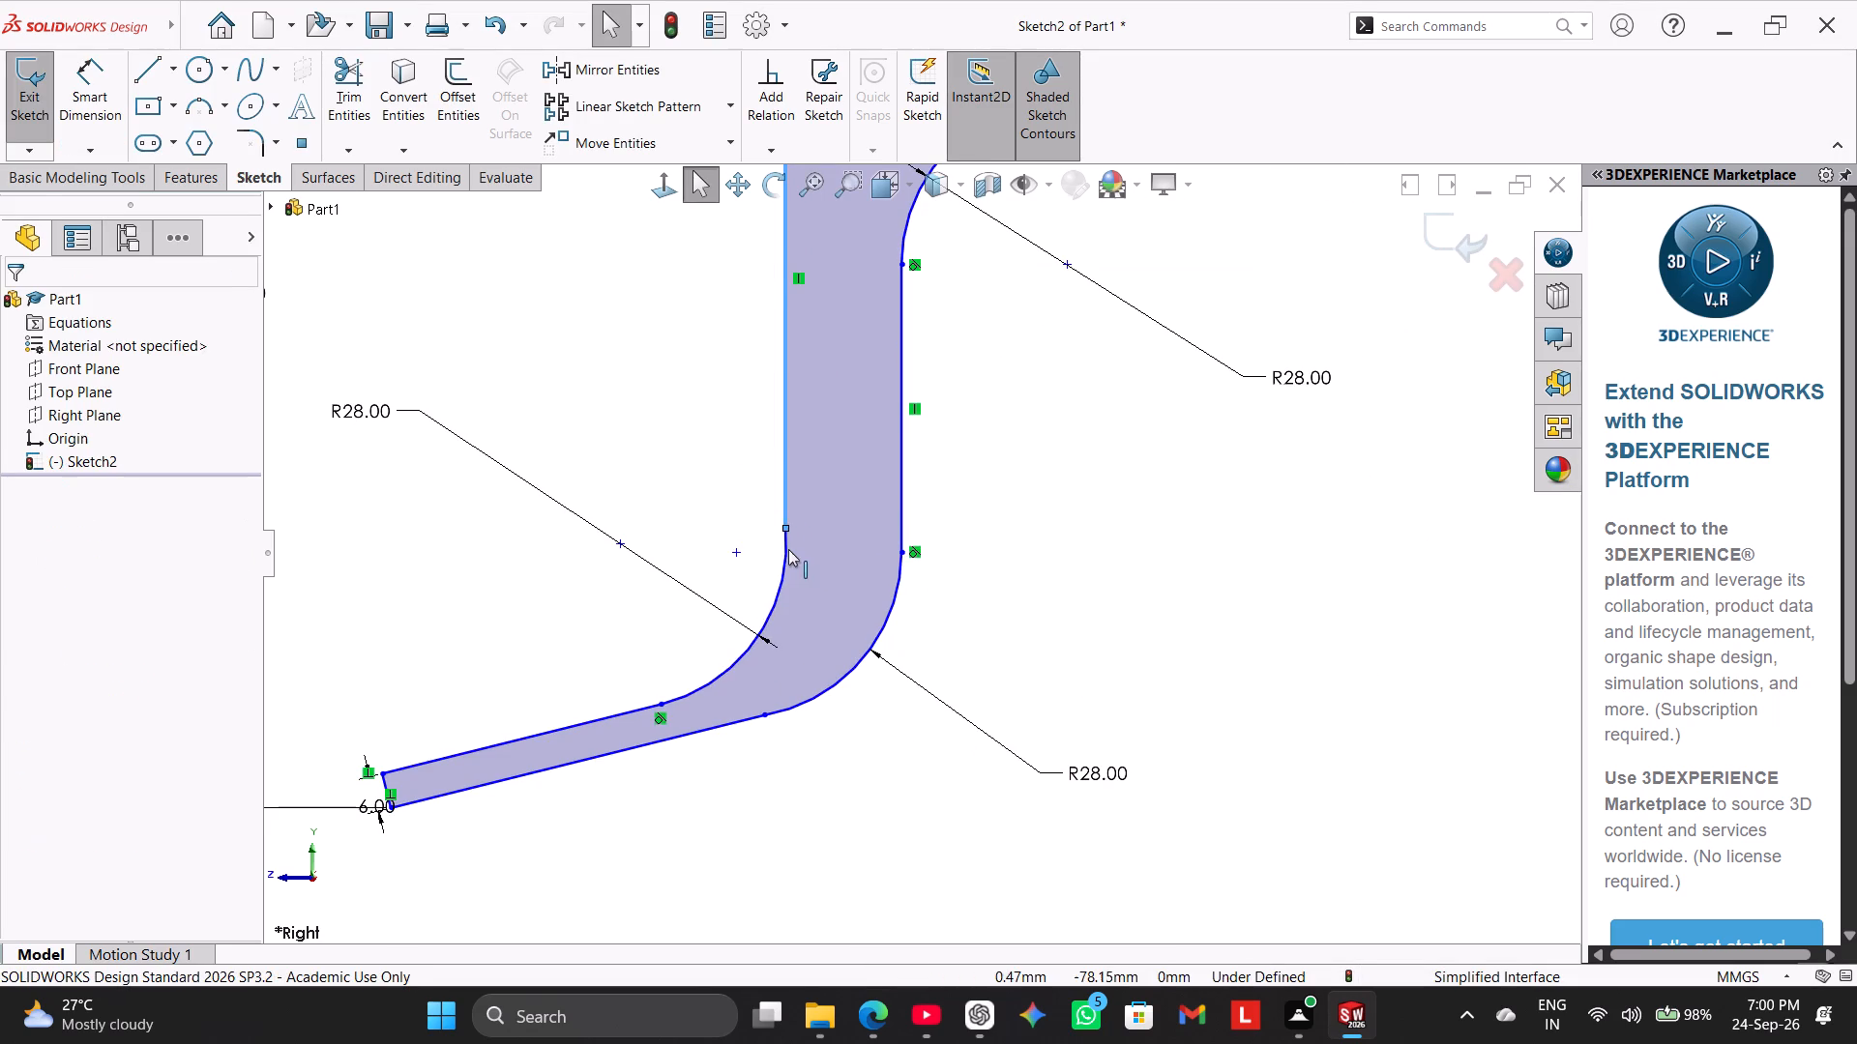
pyautogui.keyDown('ctrl'); pyautogui.click(783, 559); pyautogui.keyUp('ctrl')
pyautogui.click(847, 473)
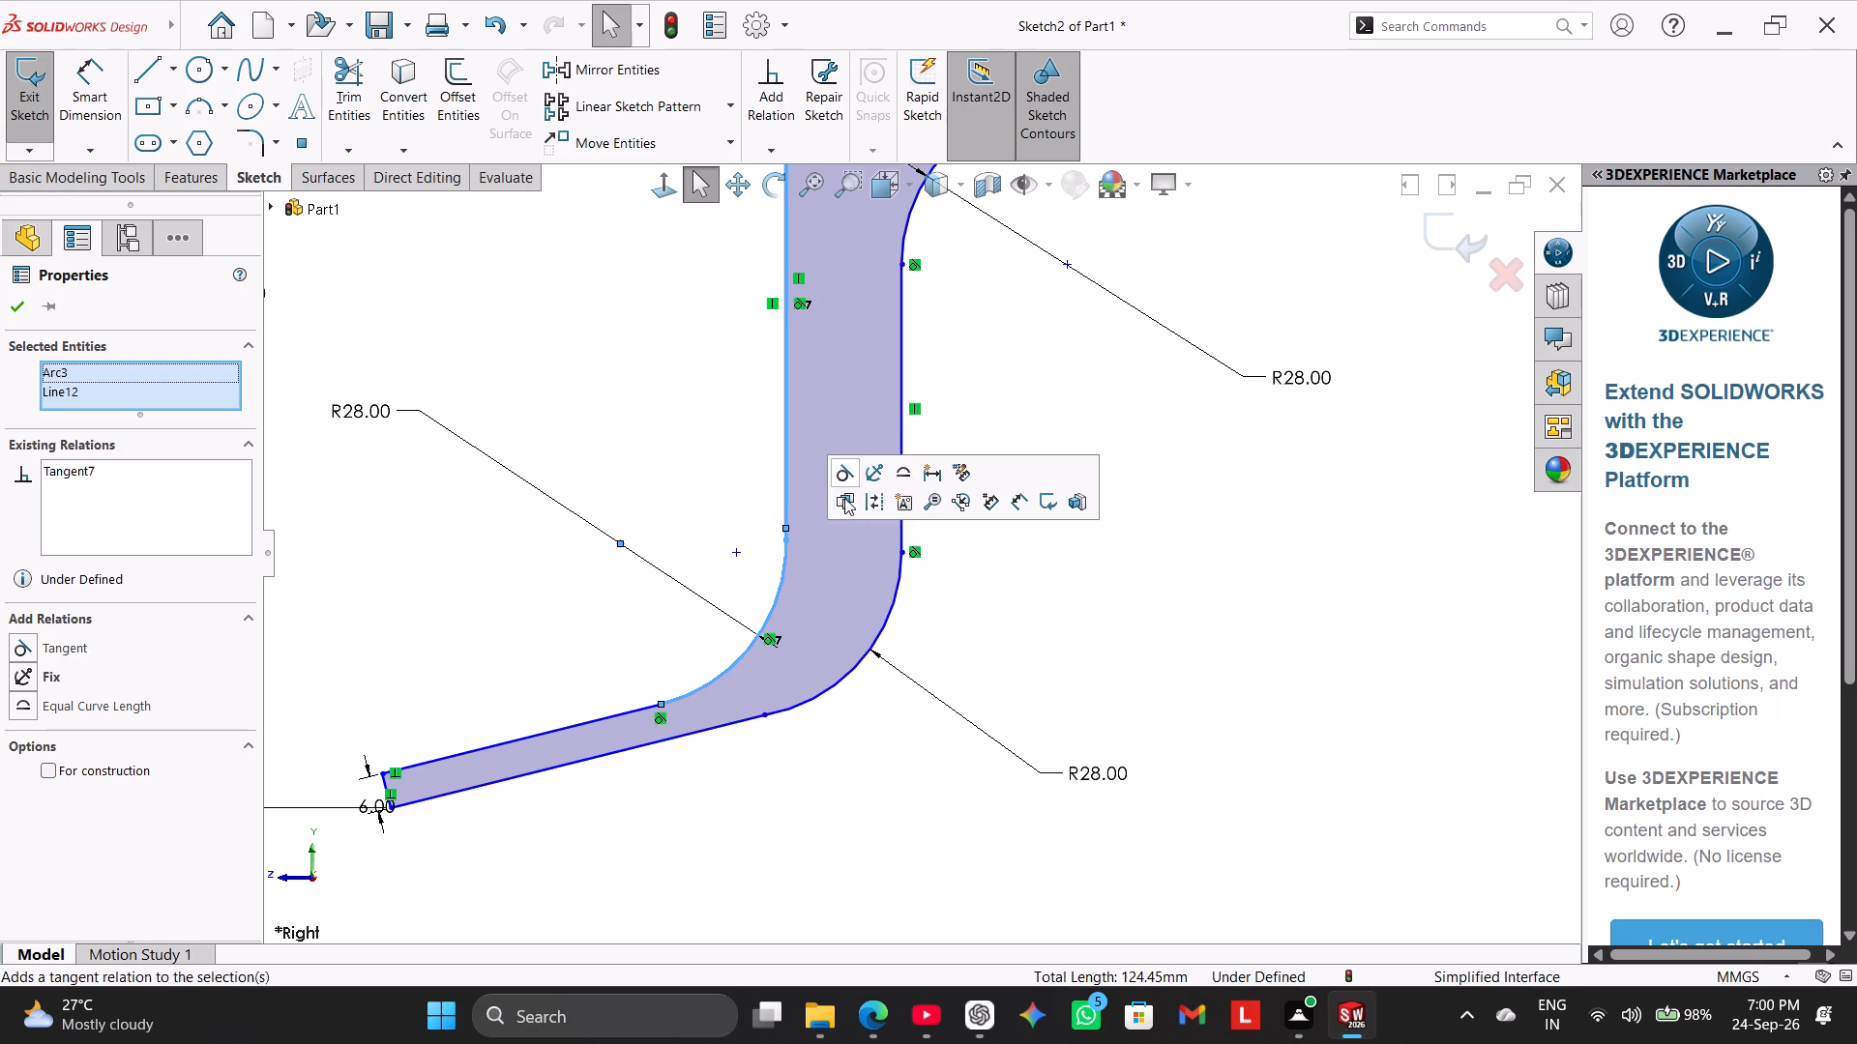
pyautogui.click(981, 593)
# Add a tangent relation between the outer arc of the lower bend and the slanted leg's lower line.
pyautogui.scroll(-2, 799, 516)
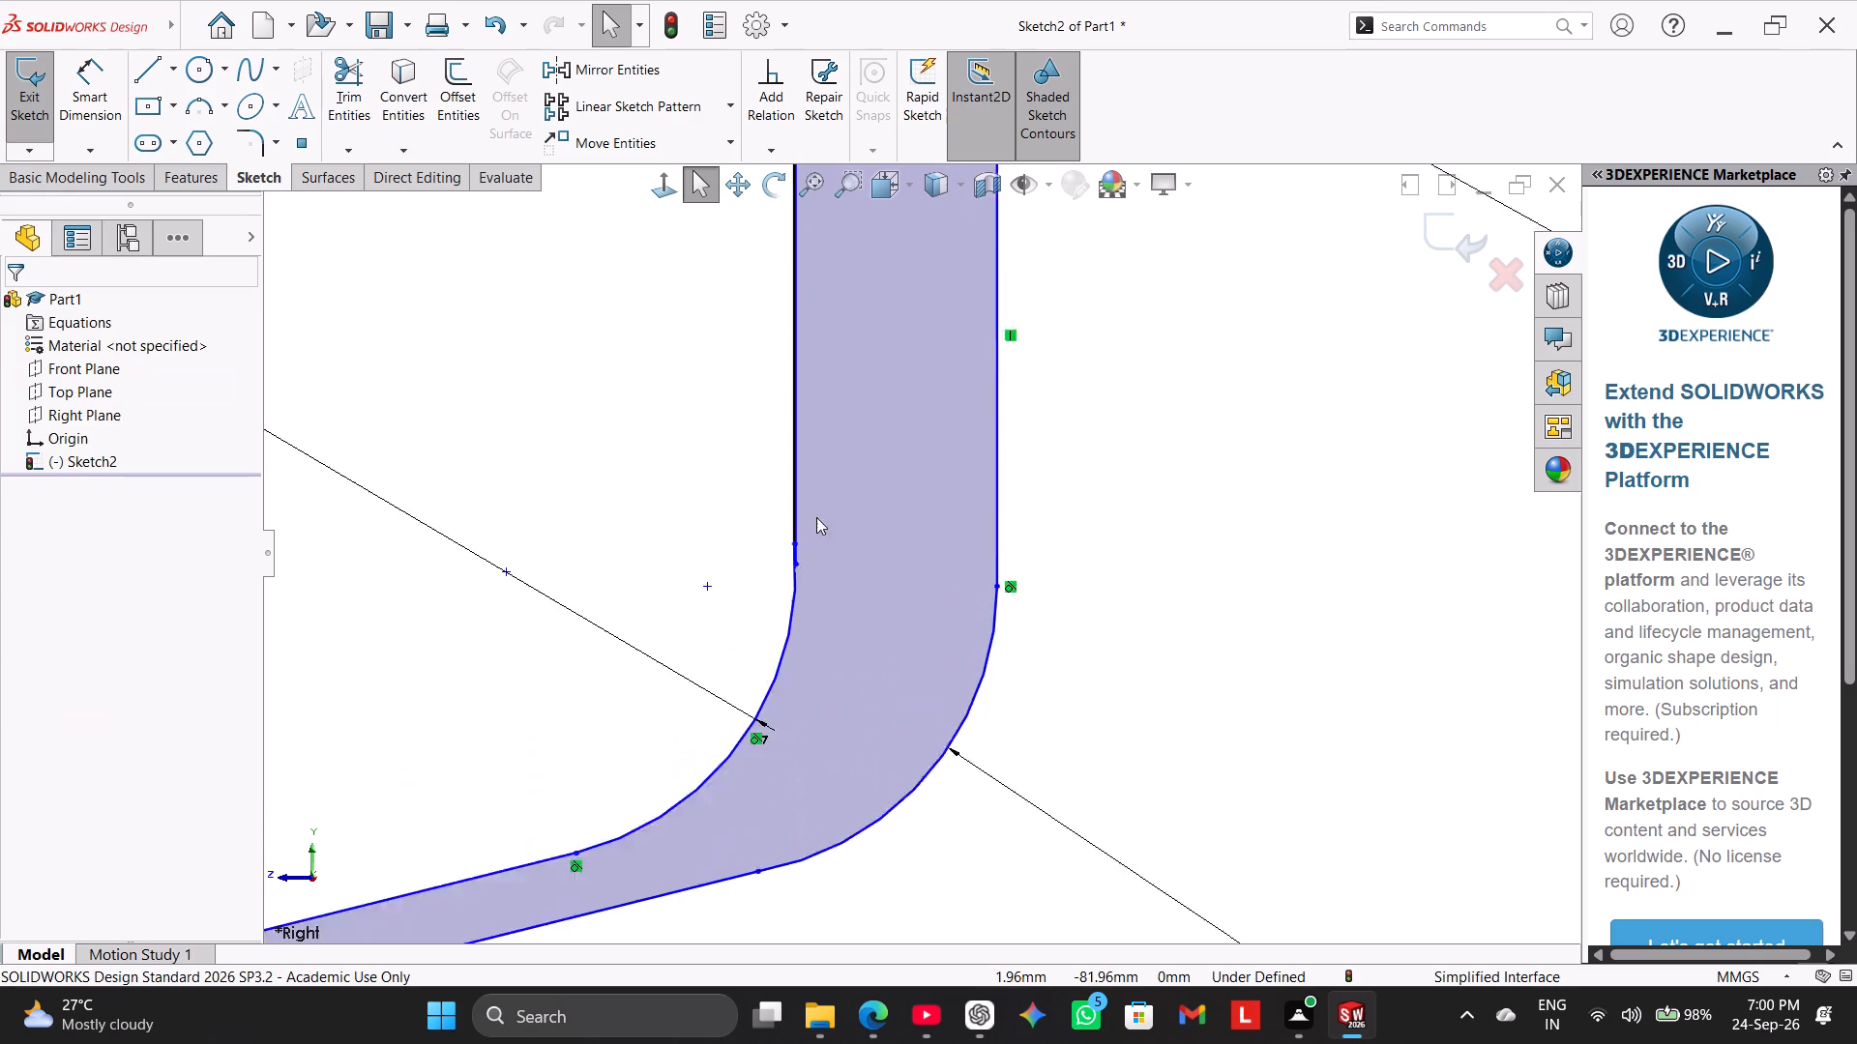
pyautogui.scroll(-16, 816, 517)
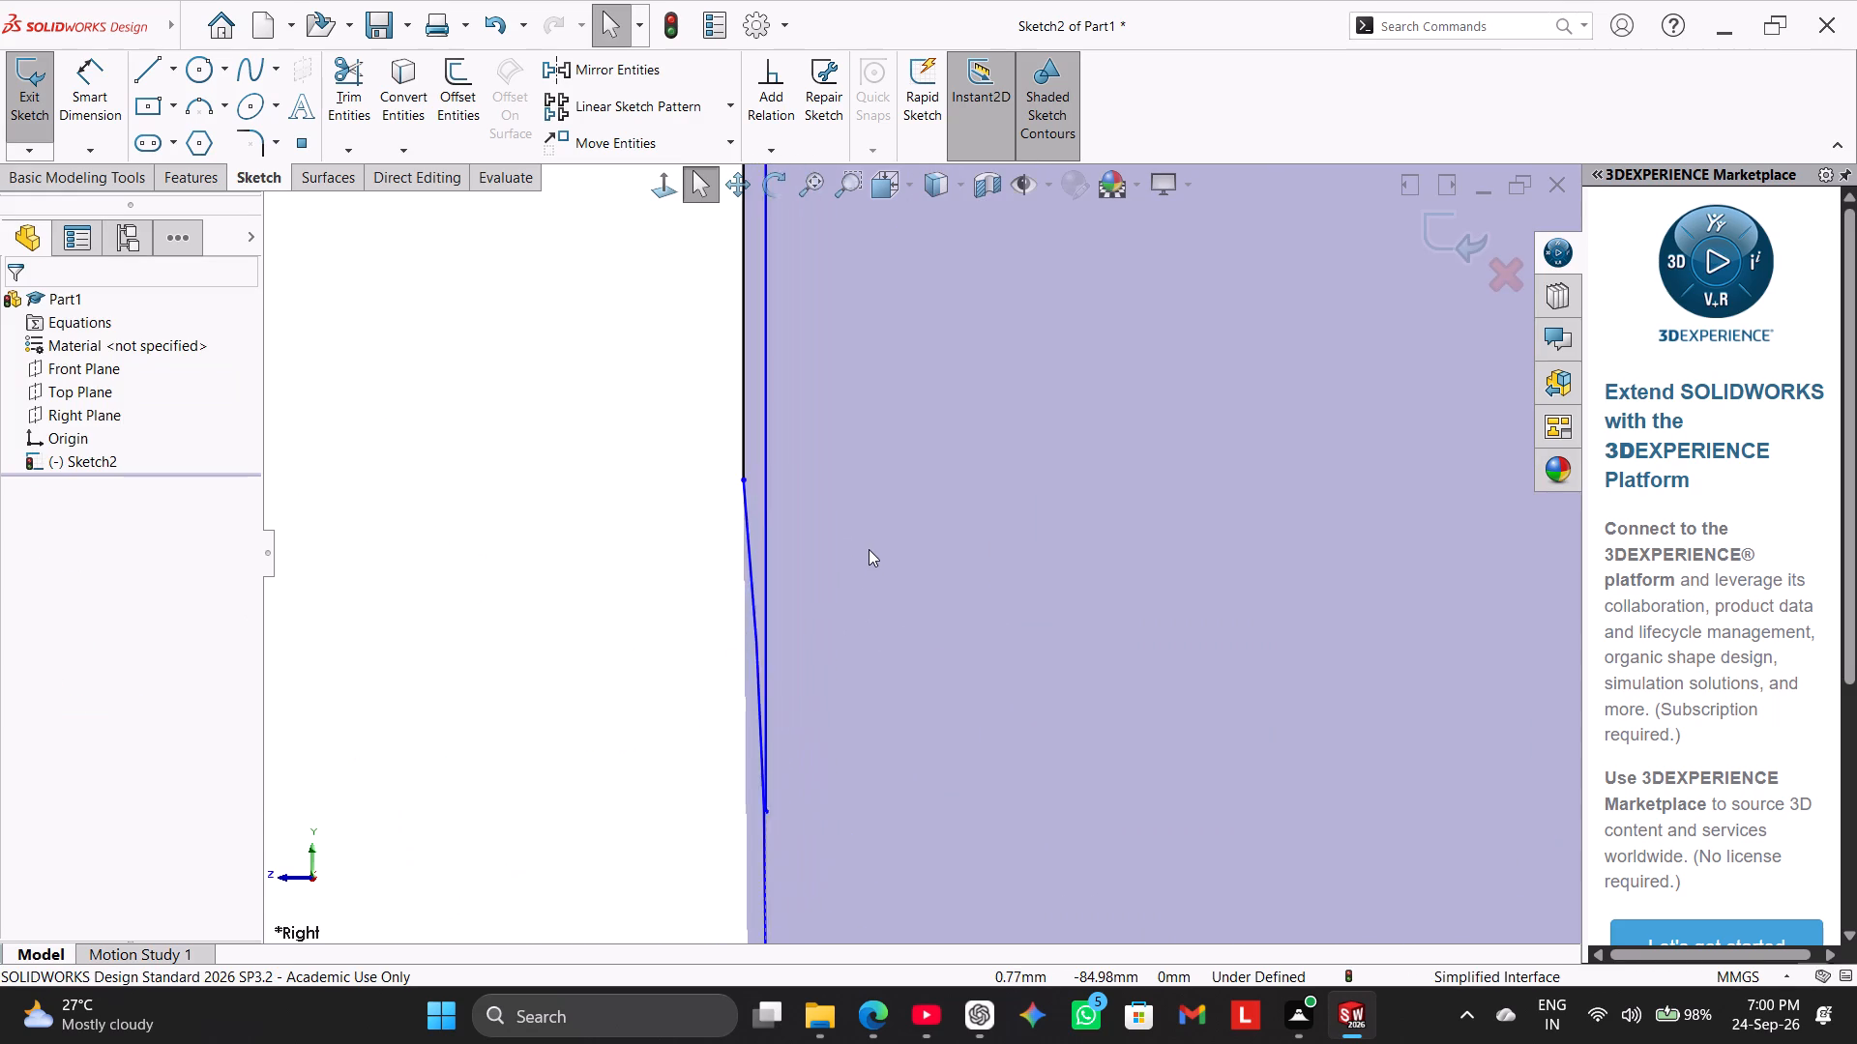
pyautogui.scroll(20, 869, 549)
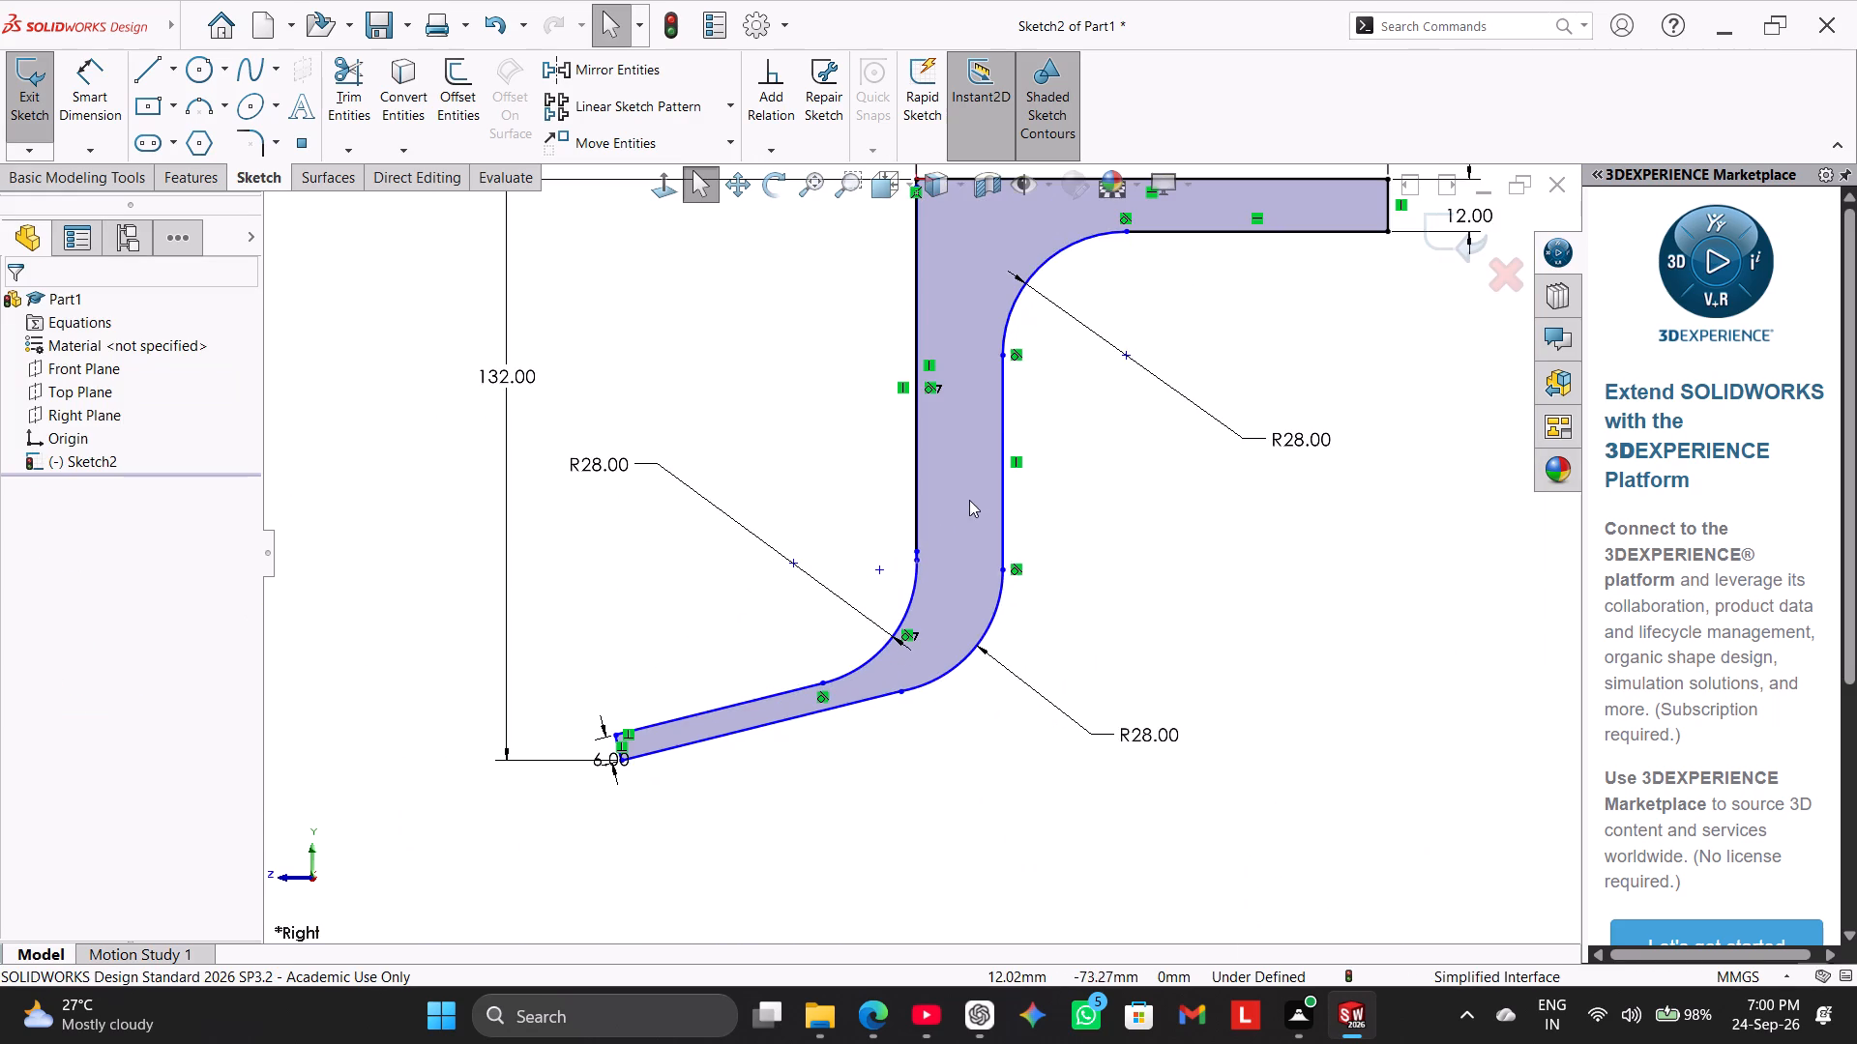
pyautogui.scroll(-2, 963, 471)
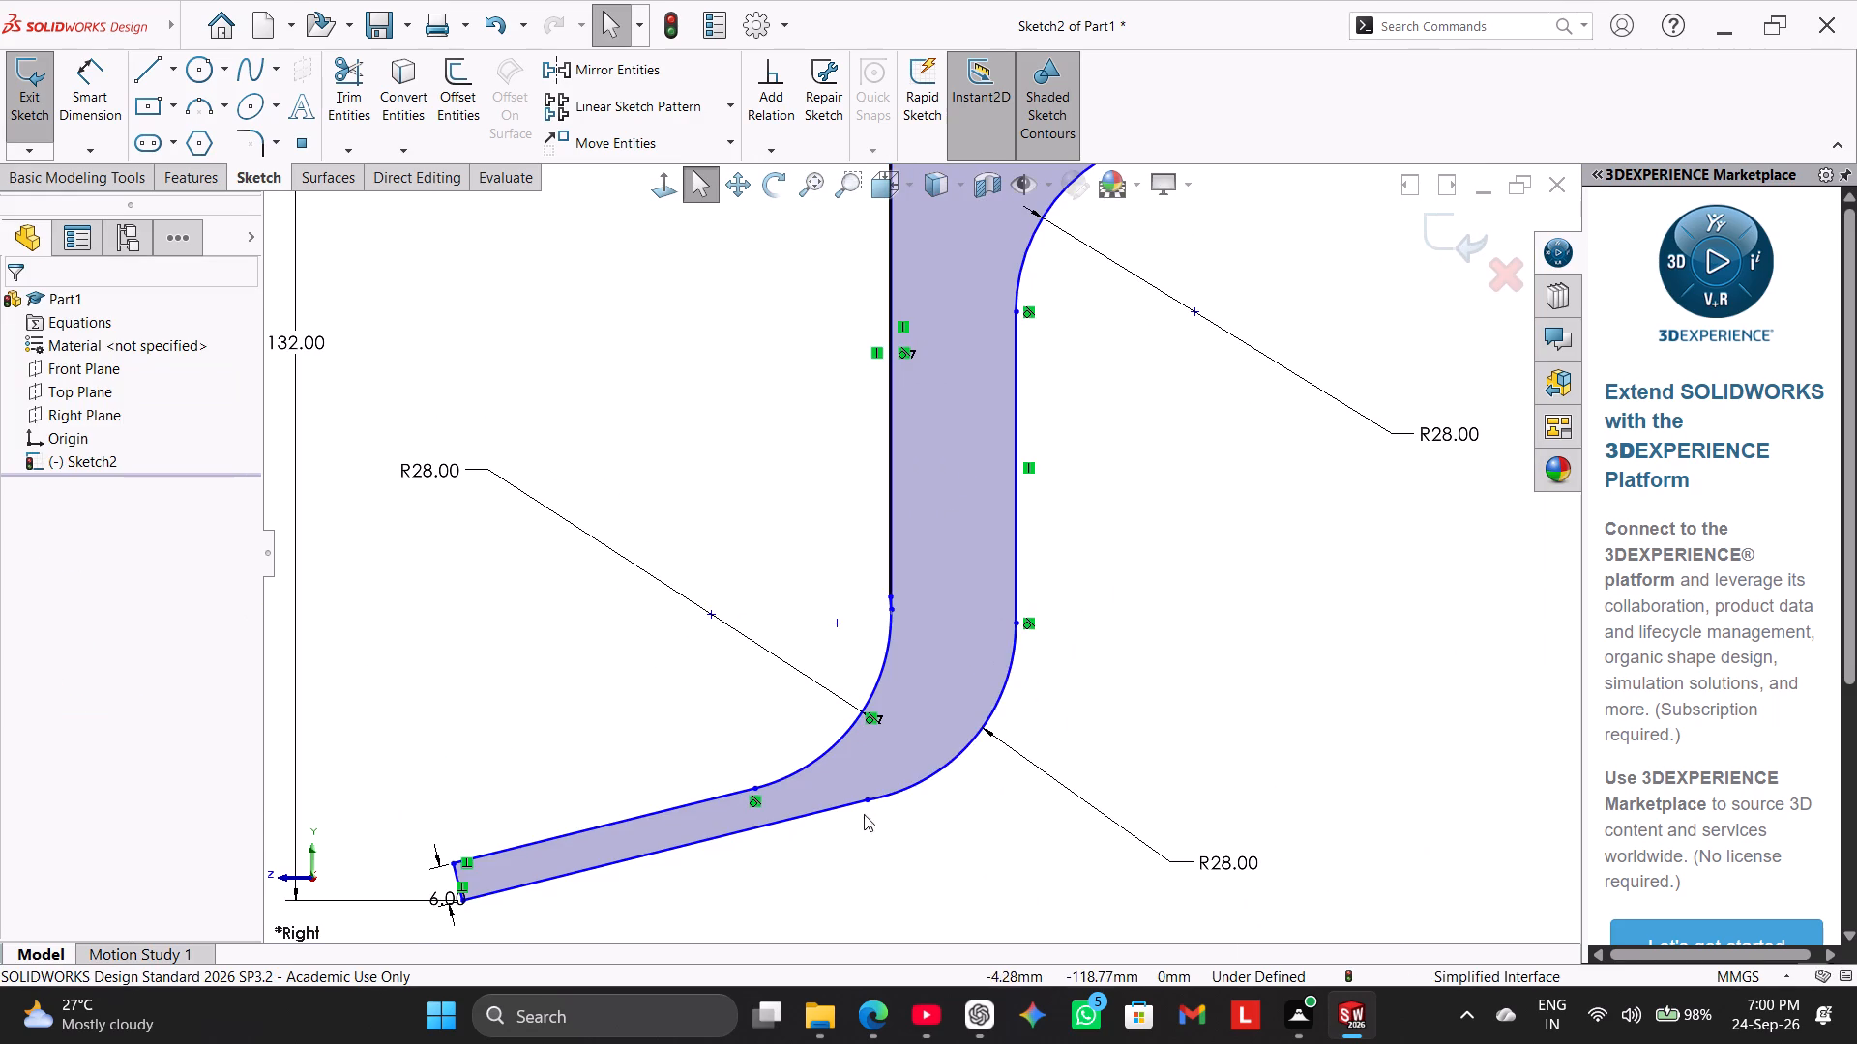
pyautogui.keyDown('ctrl'); pyautogui.click(888, 796); pyautogui.keyUp('ctrl')
pyautogui.keyDown('ctrl'); pyautogui.click(843, 805); pyautogui.keyUp('ctrl')
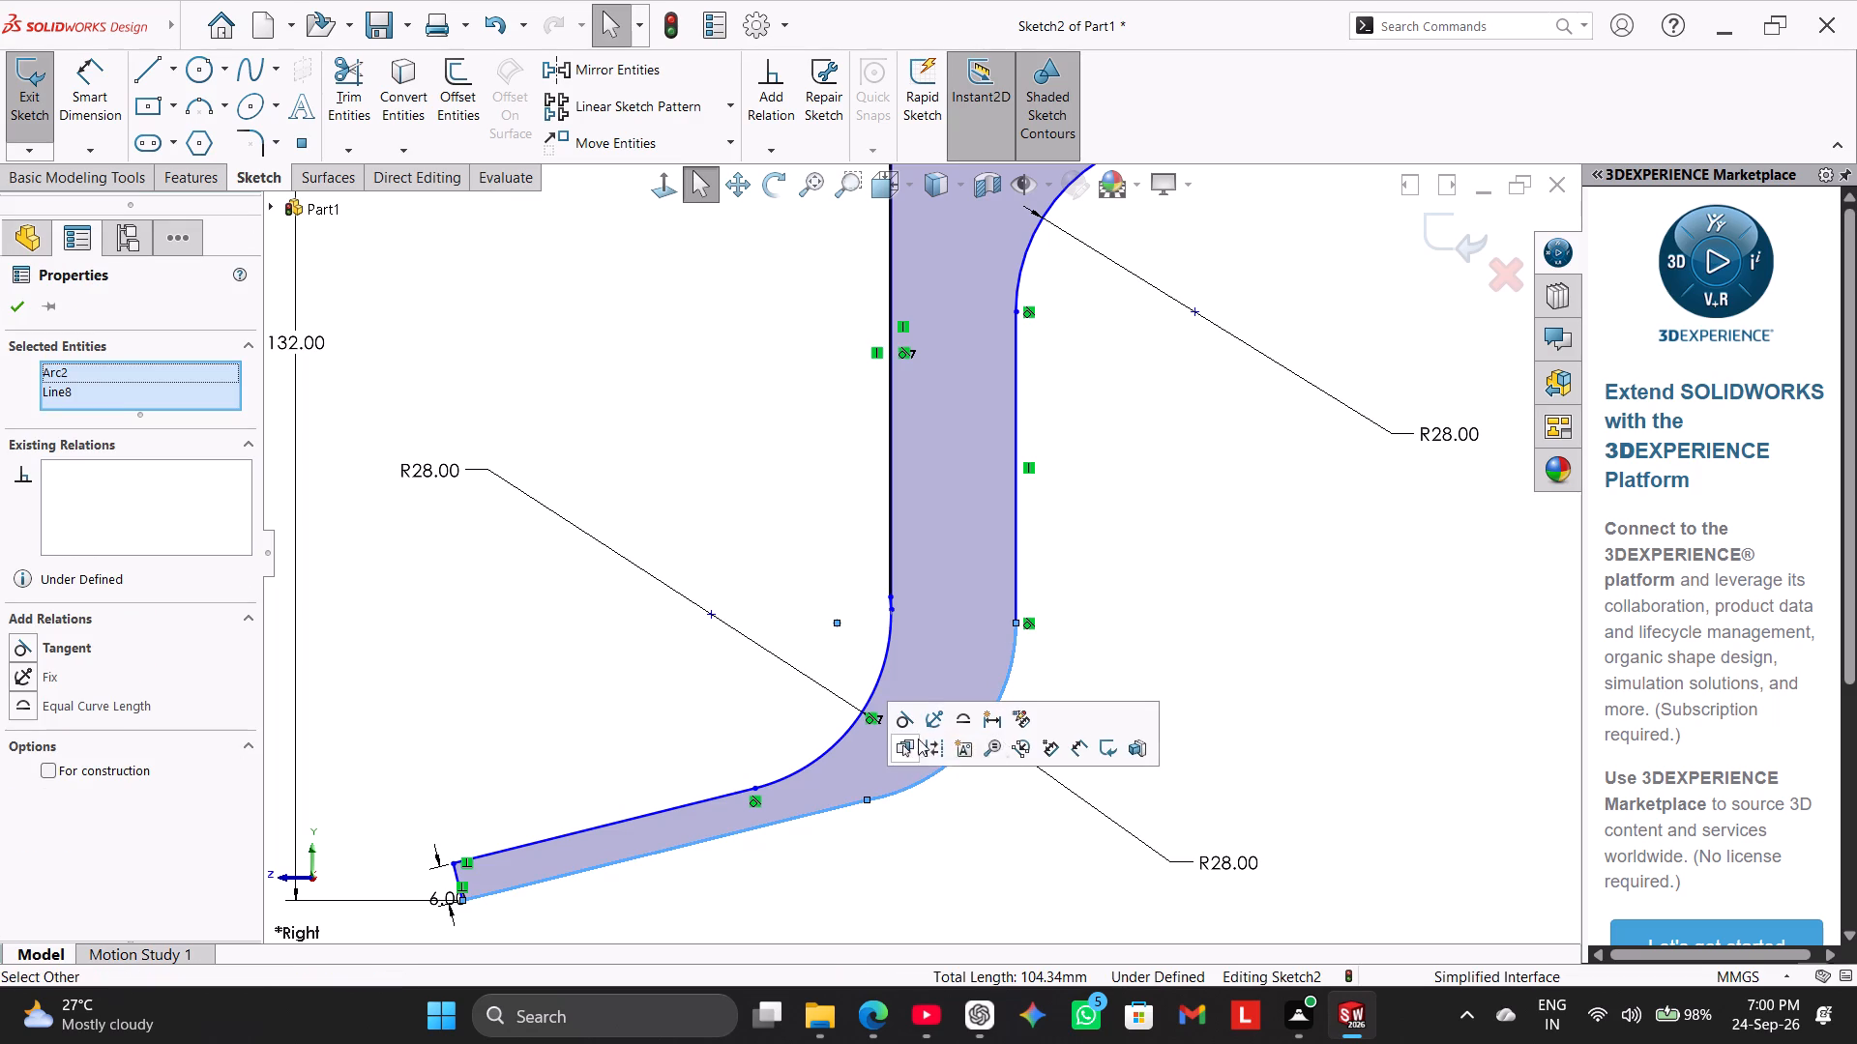
pyautogui.click(912, 721)
pyautogui.click(755, 693)
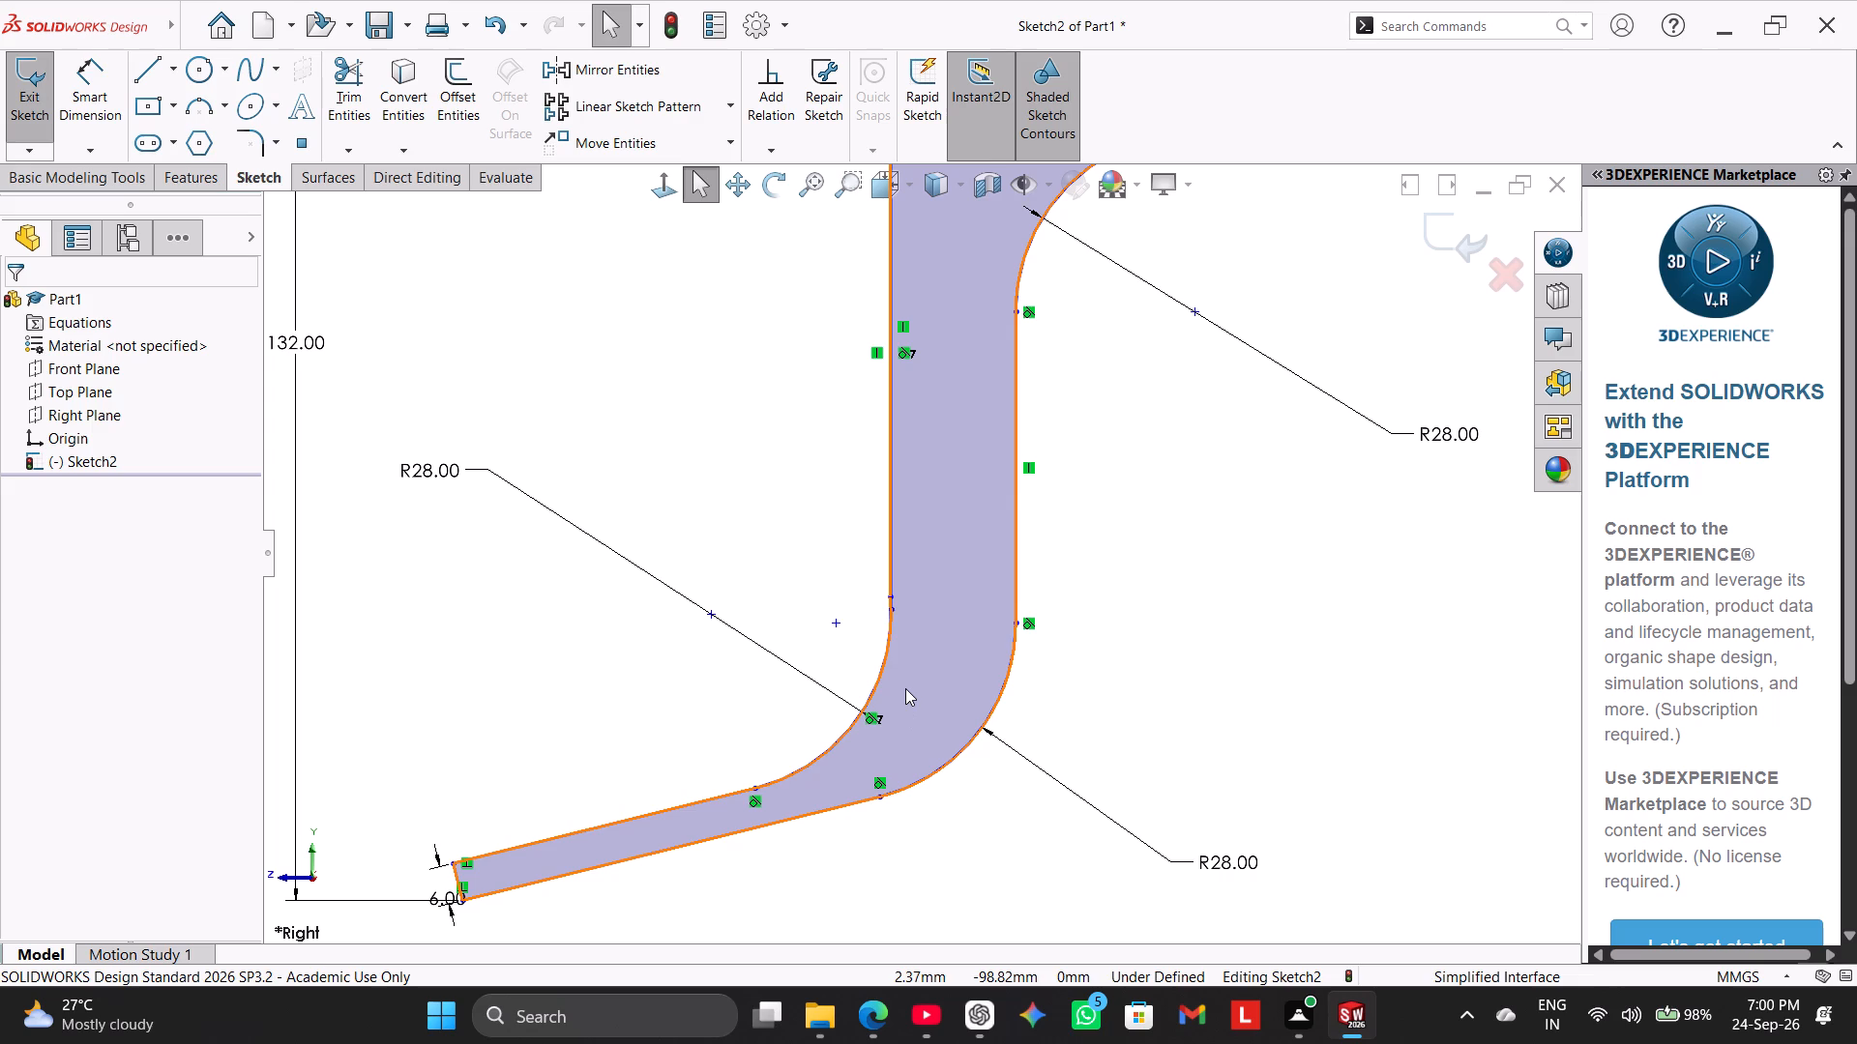
# Dimension the width between the two vertical lines of the upright section to 20 mm.
pyautogui.scroll(2, 1232, 718)
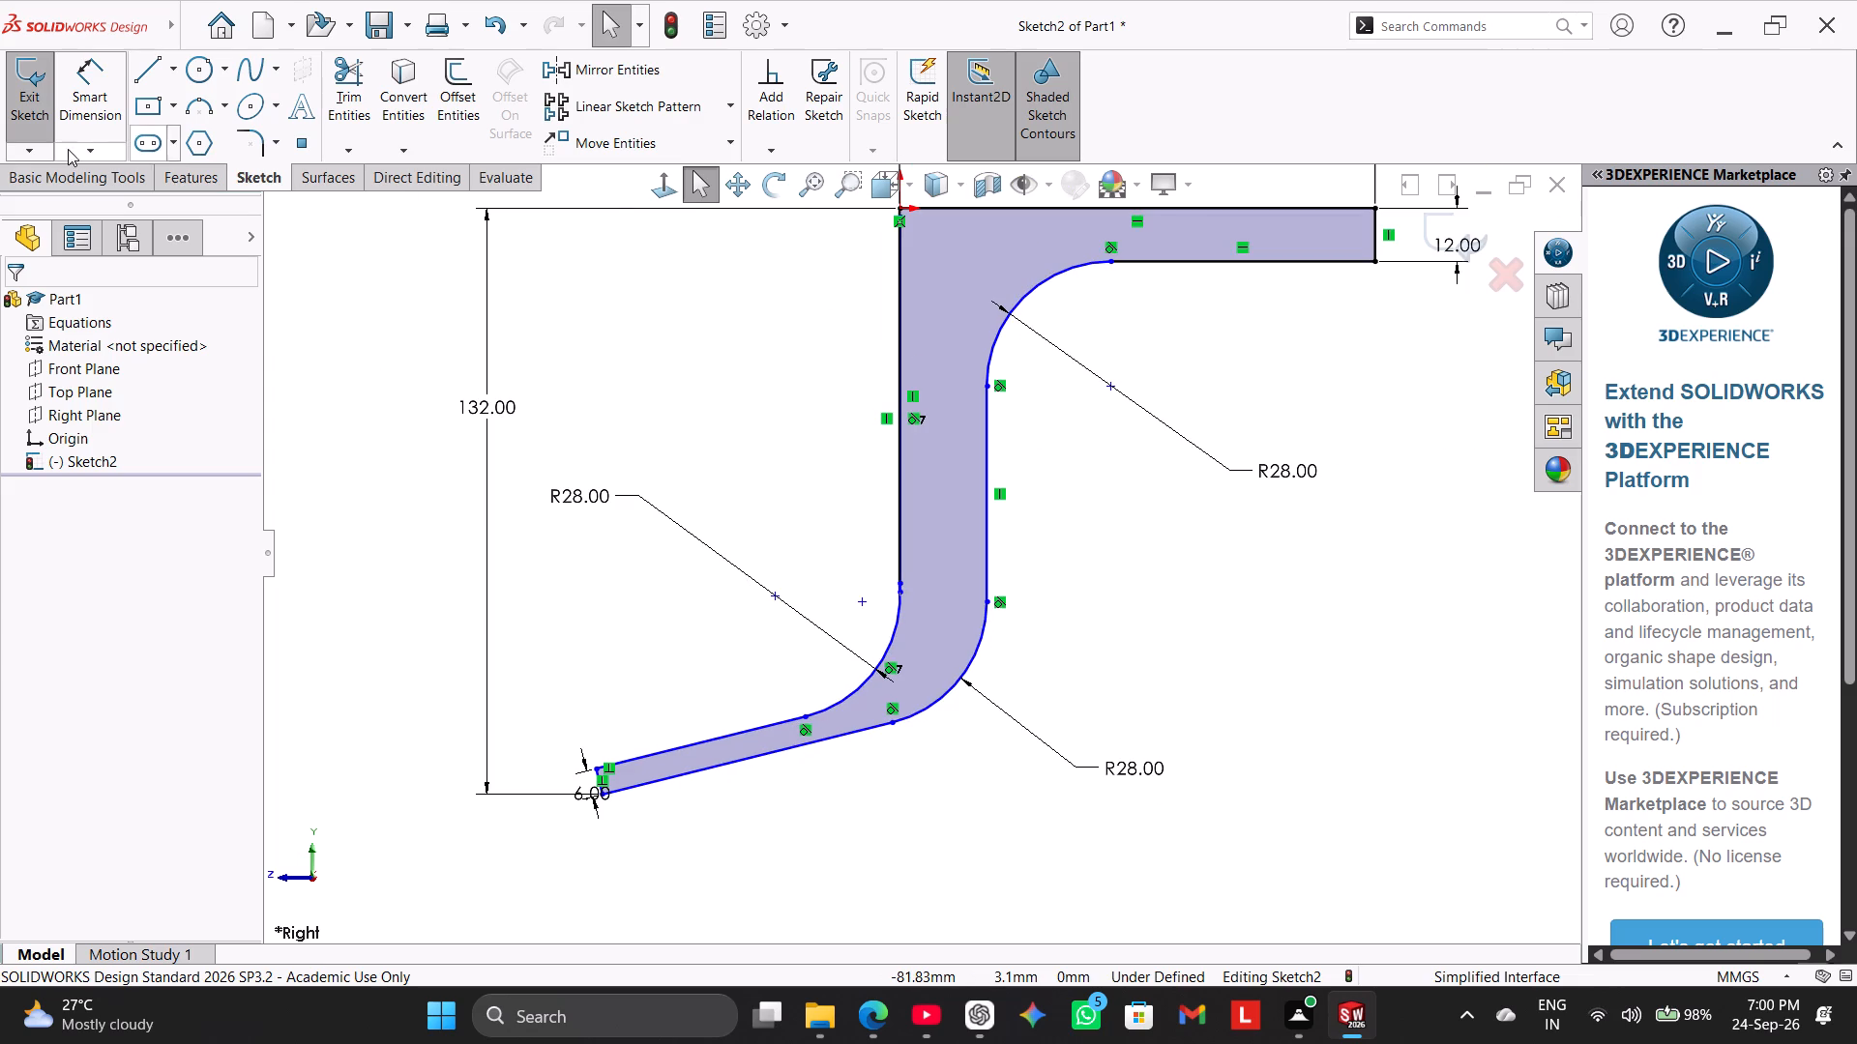
pyautogui.moveTo(79, 88); pyautogui.dragTo(95, 90)
pyautogui.click(899, 459)
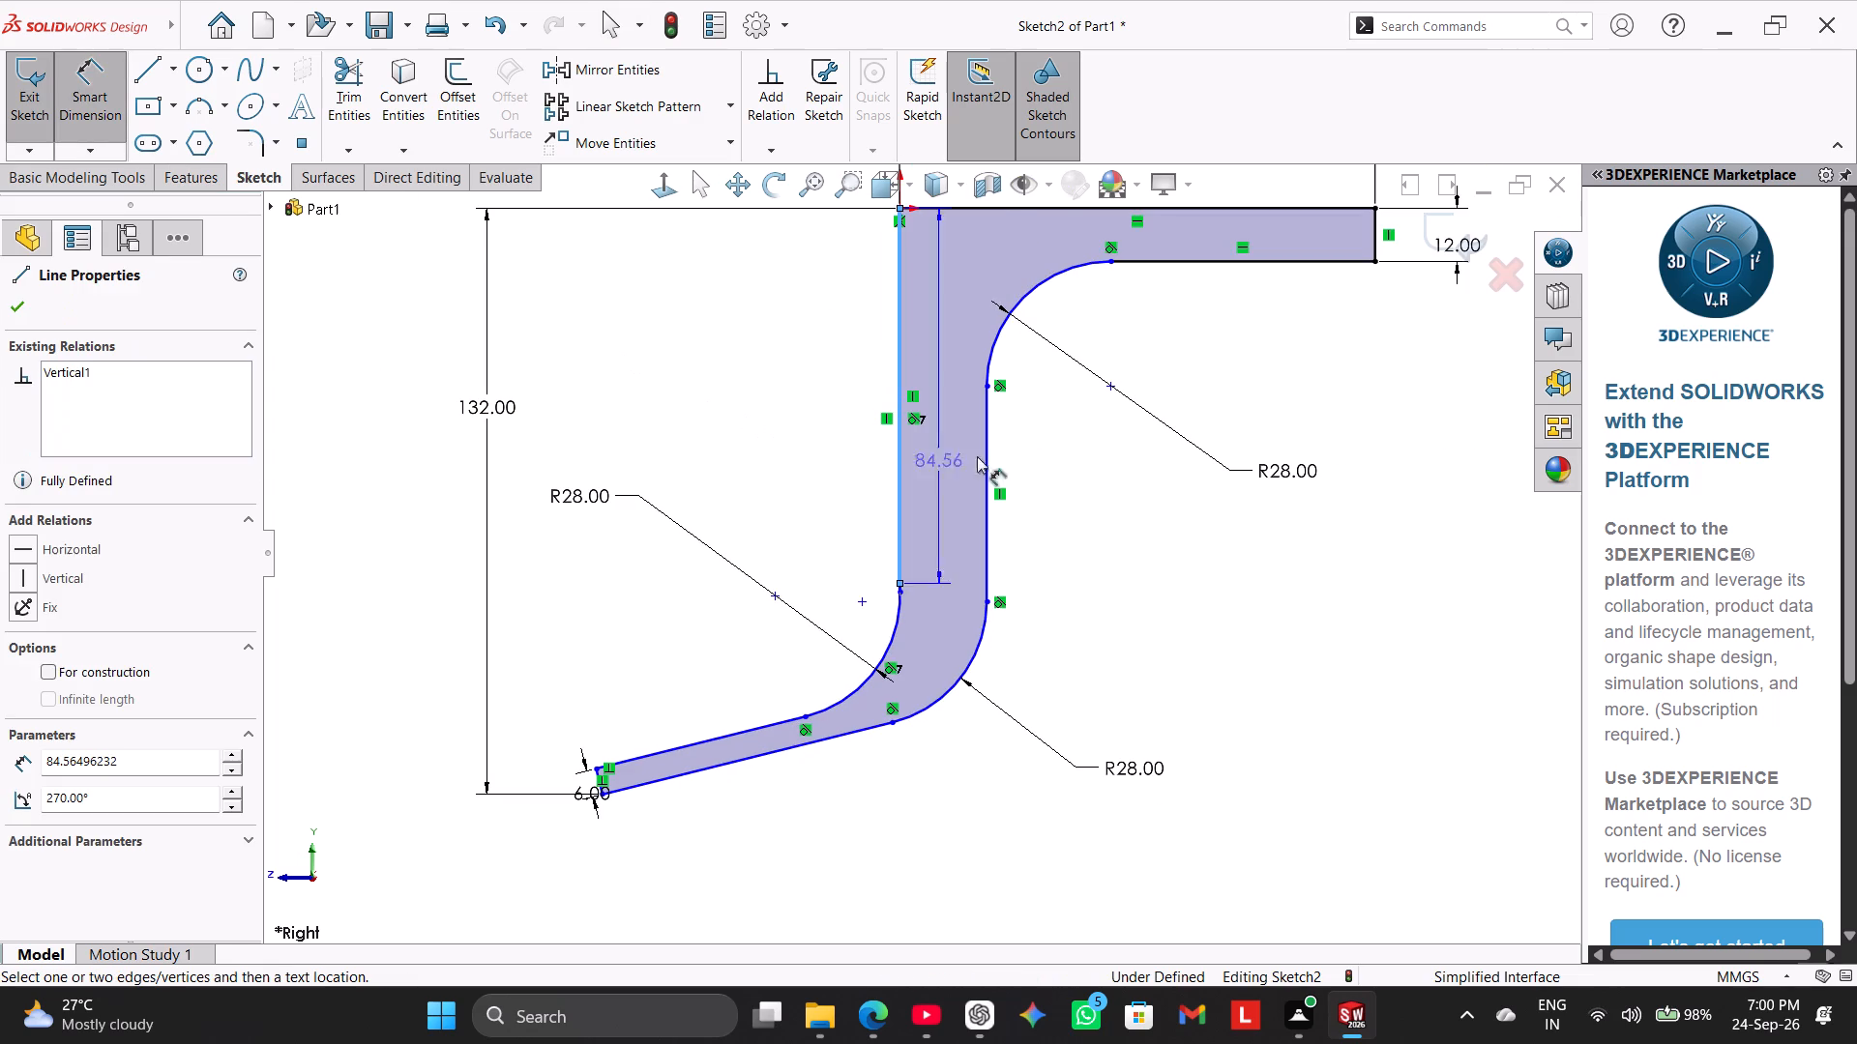
pyautogui.click(986, 440)
pyautogui.click(930, 453)
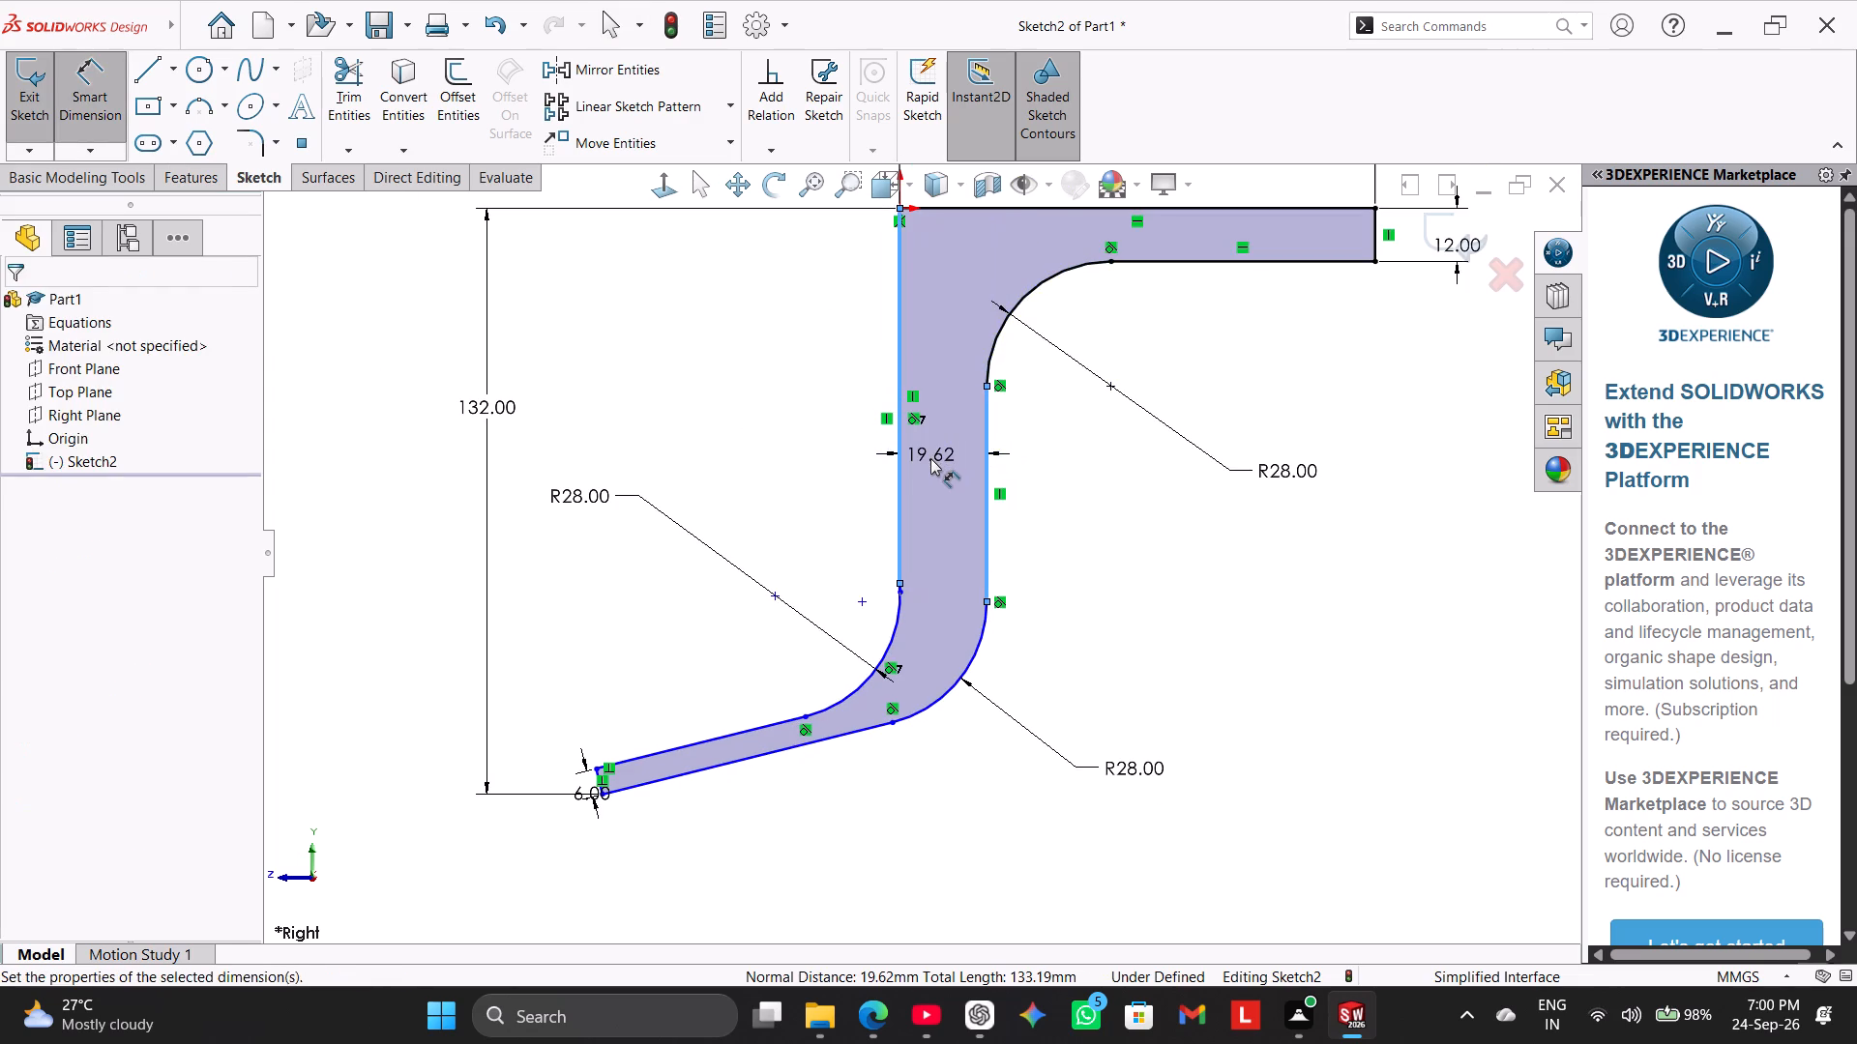
pyautogui.write('20')
pyautogui.press('Return')
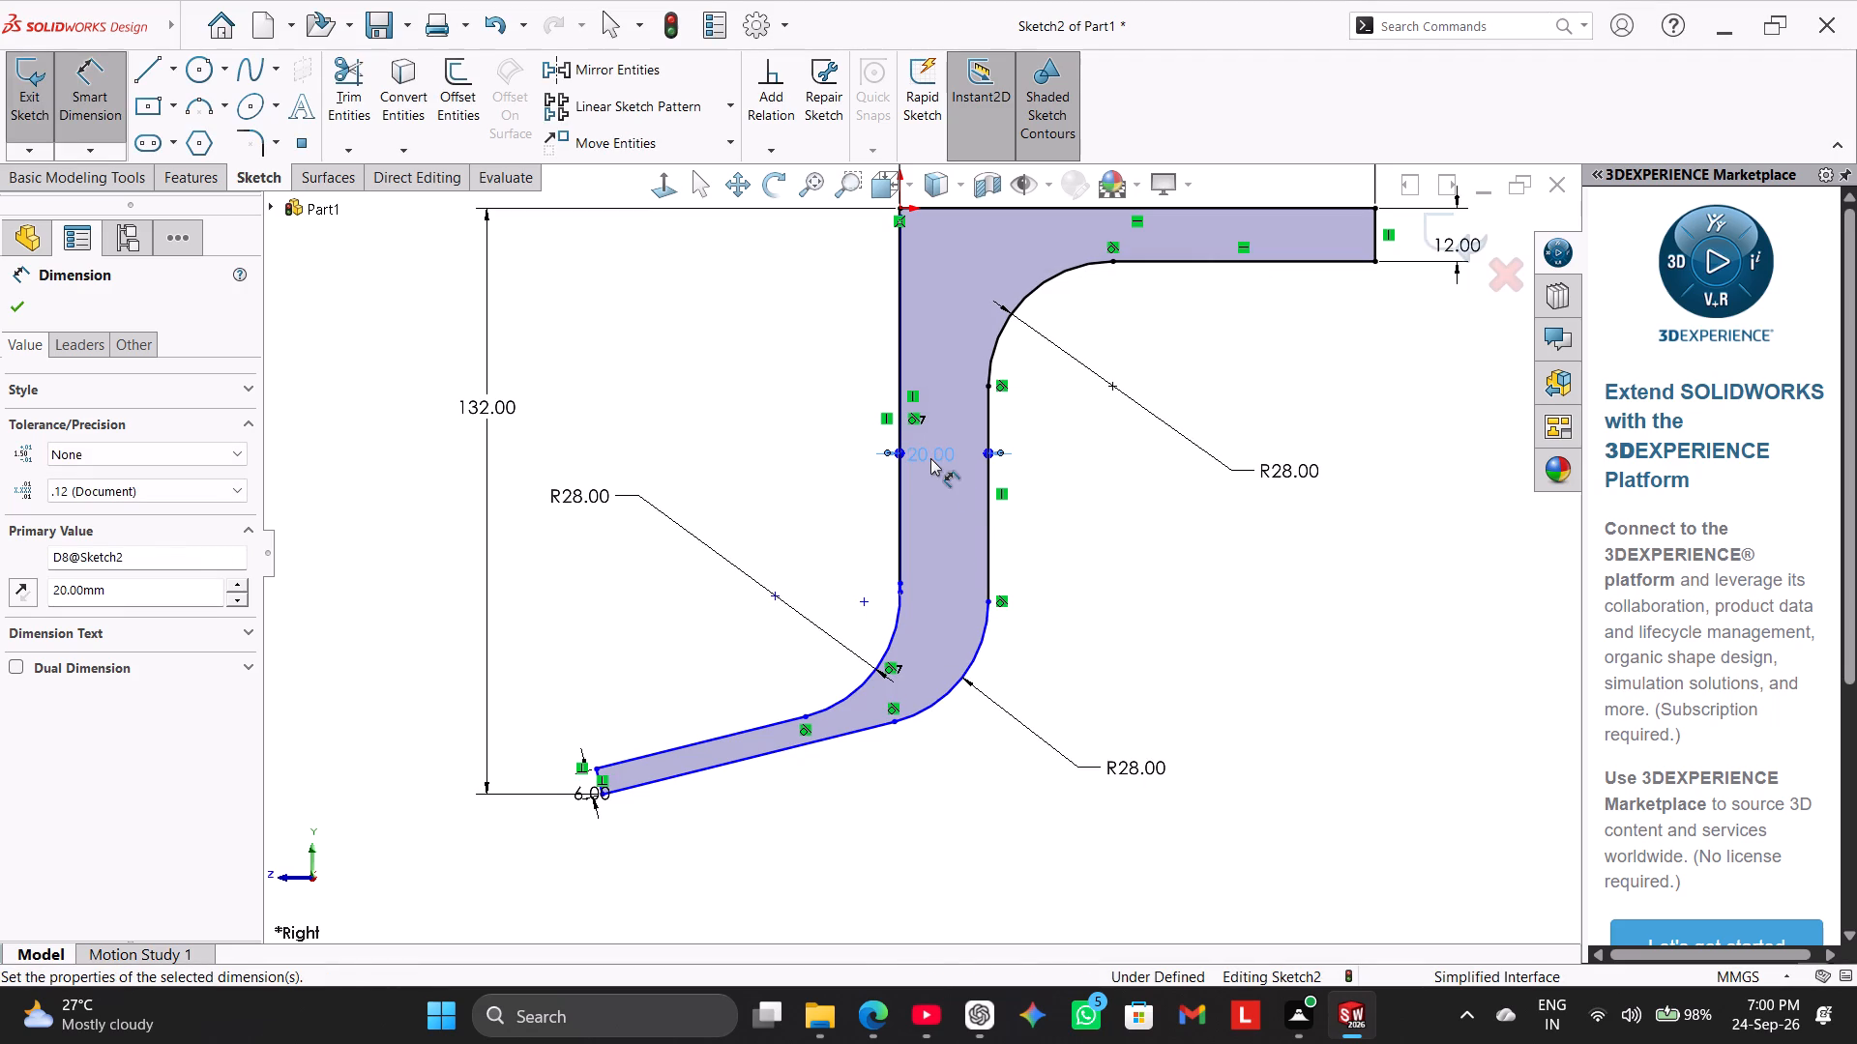
pyautogui.rightClick(1130, 507)
pyautogui.click(1194, 570)
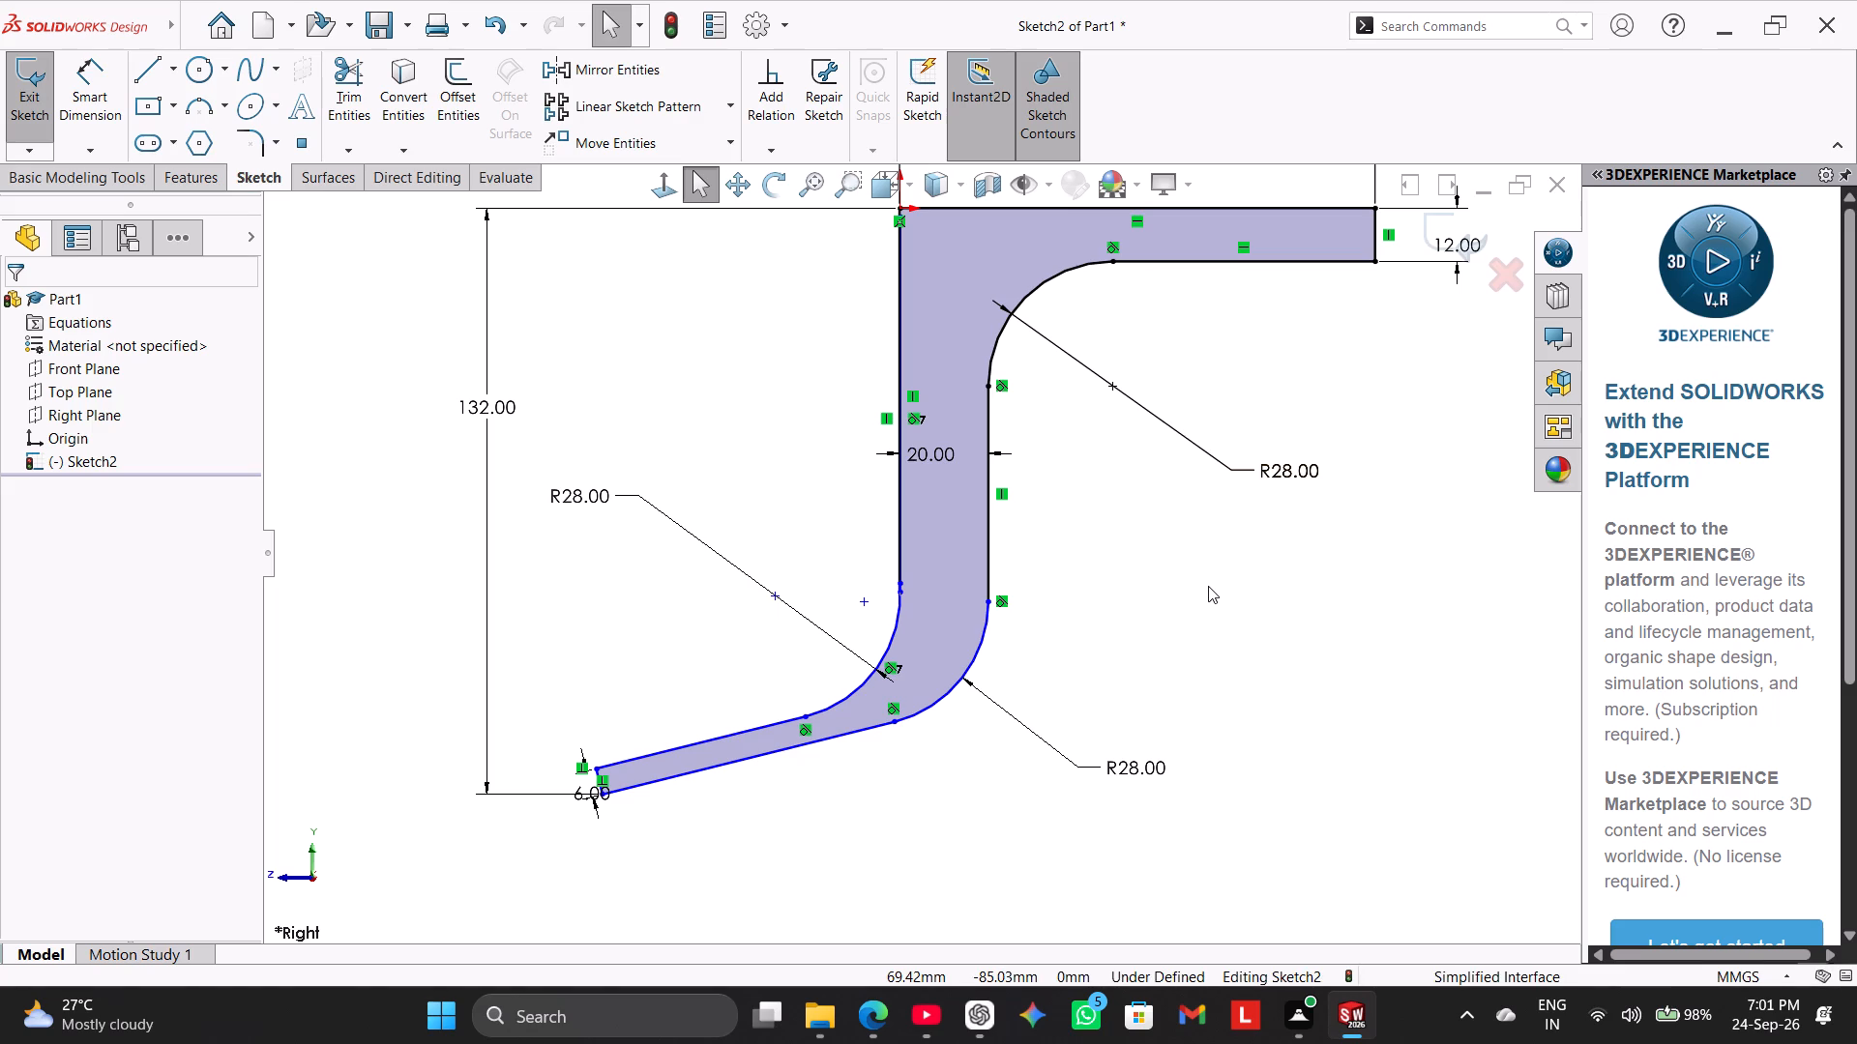
# Dimension the angle between the slanted leg's upper line and the vertical line from the origin as 118°.
pyautogui.scroll(1, 1208, 586)
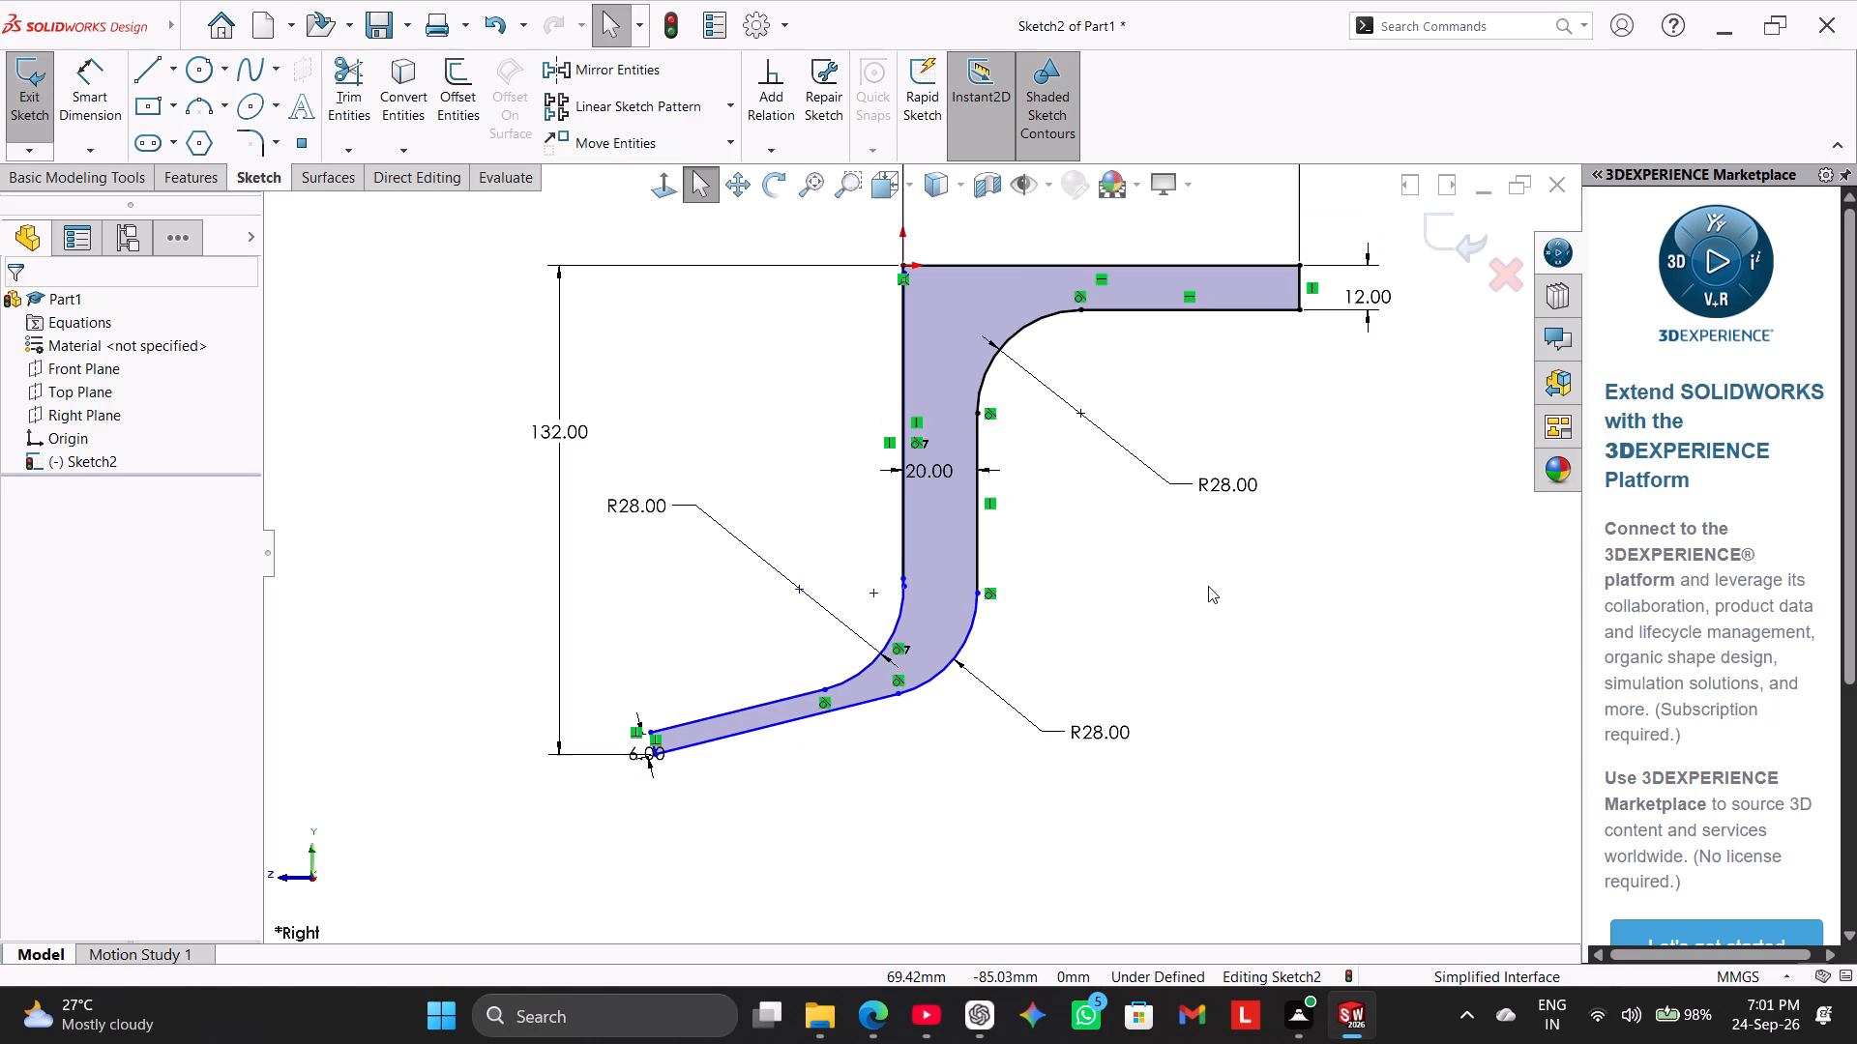
pyautogui.scroll(-2, 1076, 579)
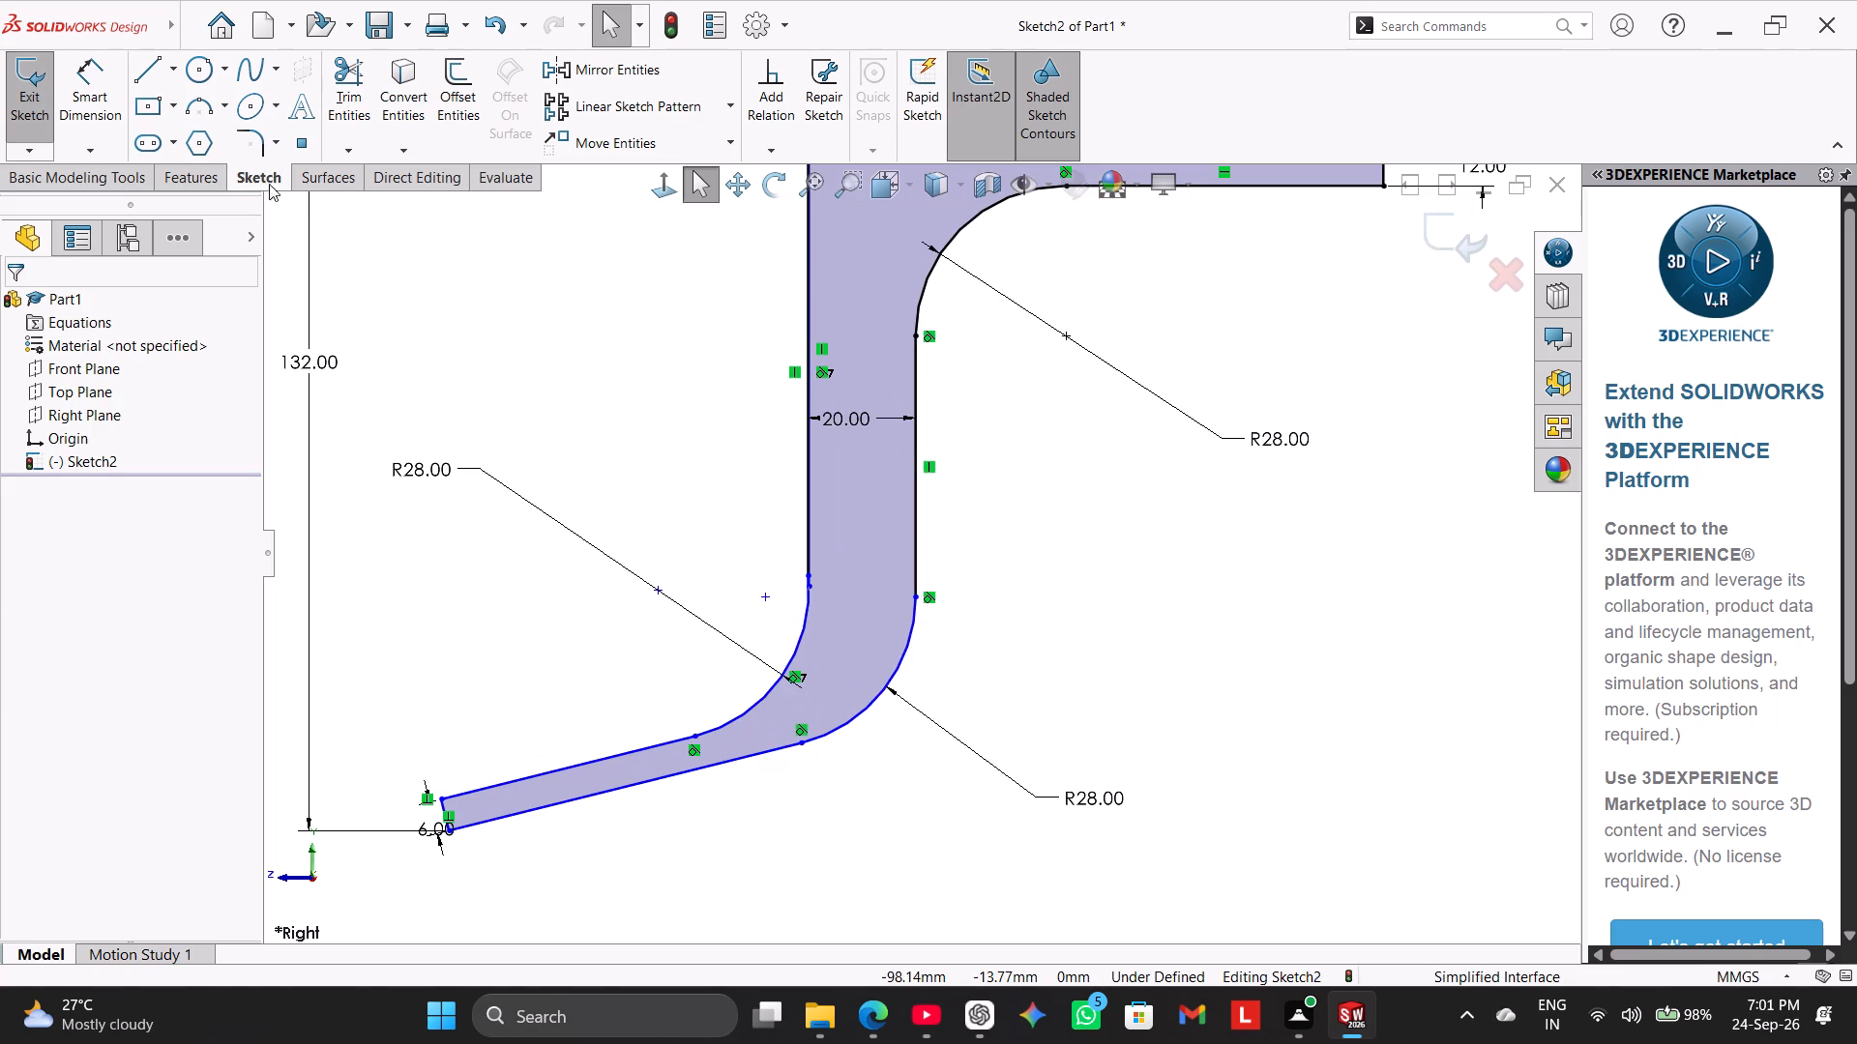
pyautogui.moveTo(79, 95); pyautogui.dragTo(103, 117)
pyautogui.click(549, 769)
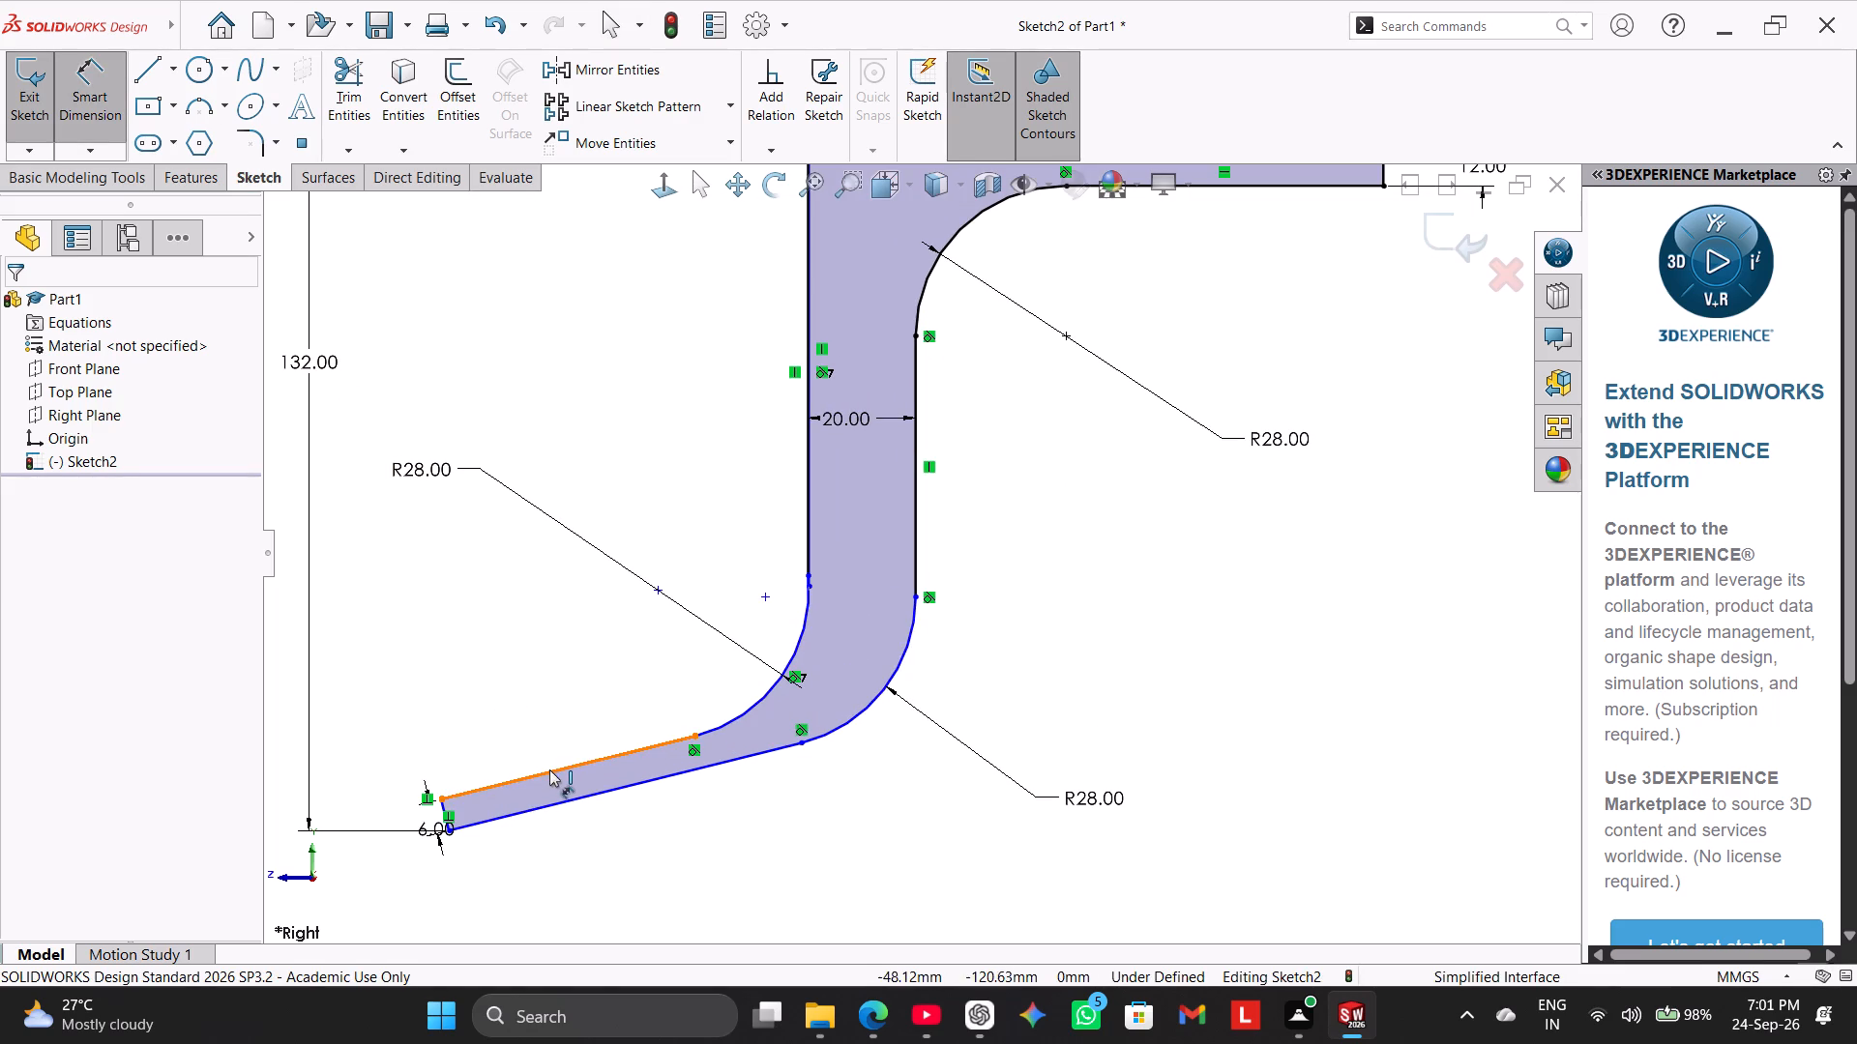
pyautogui.click(808, 390)
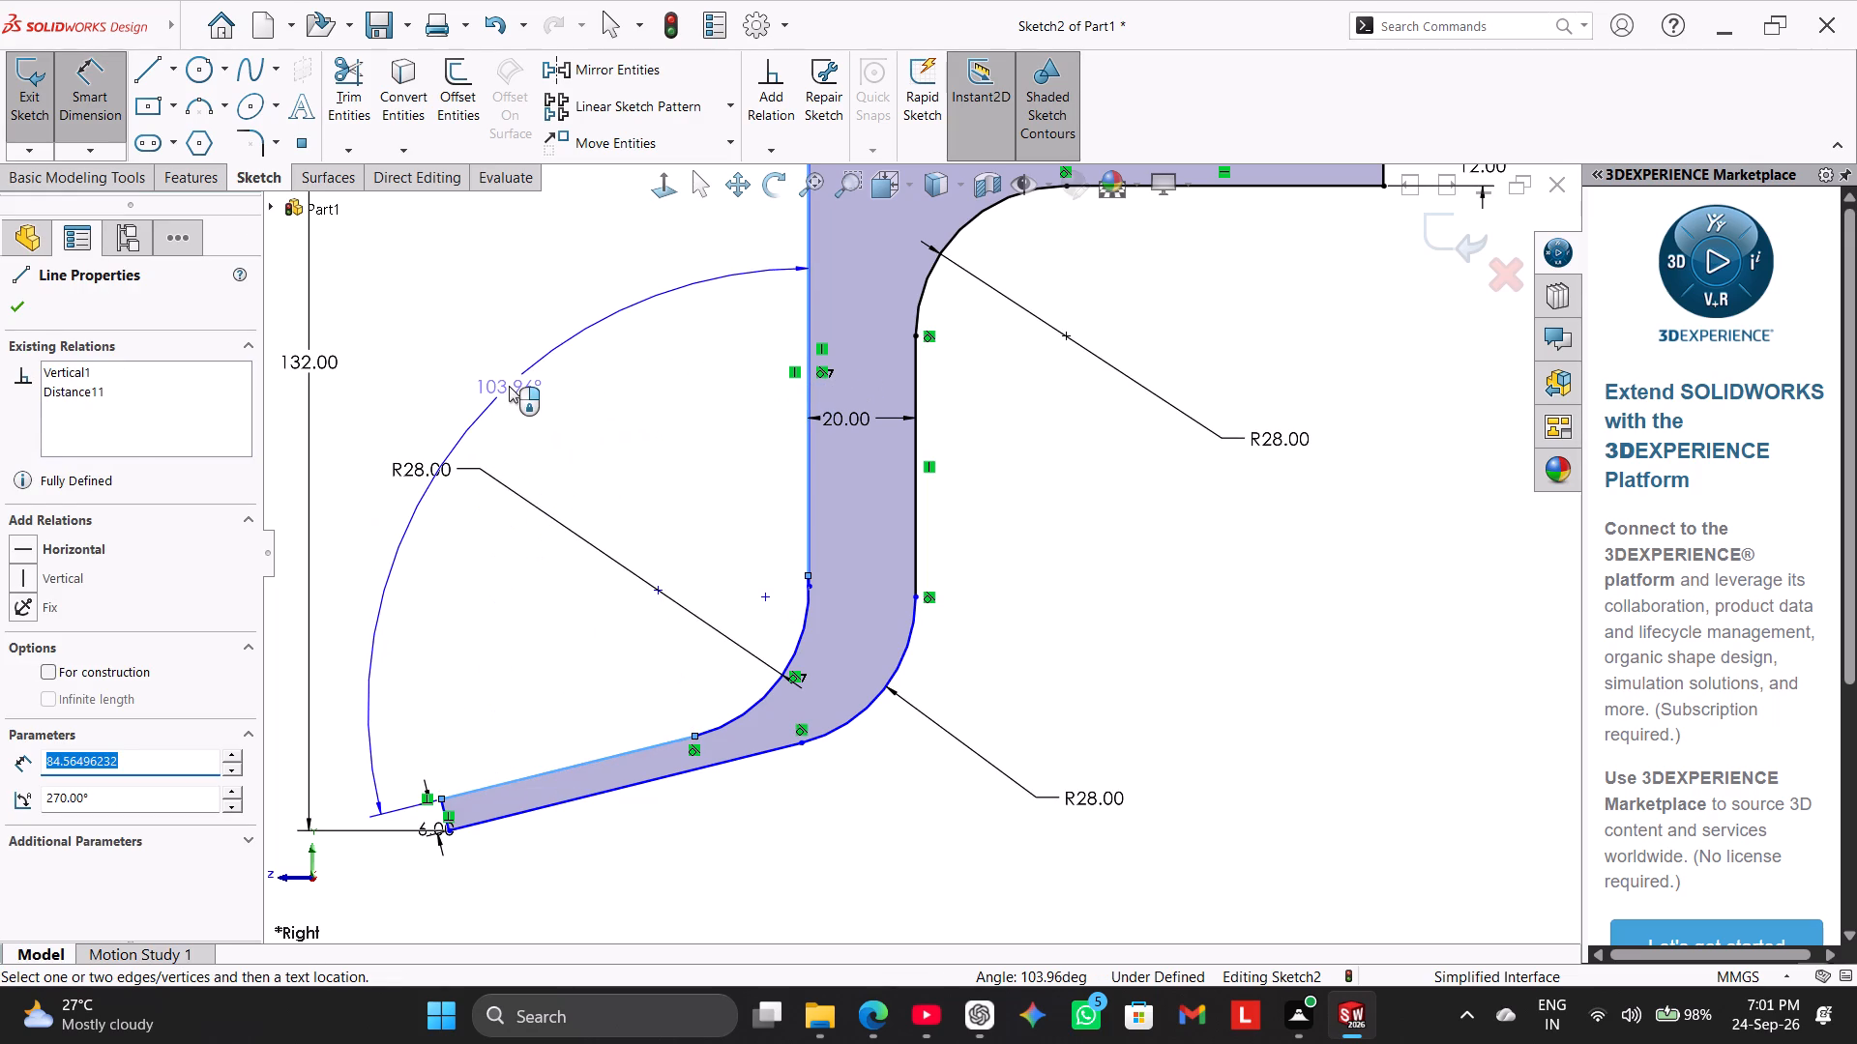
pyautogui.click(509, 386)
pyautogui.write('11')
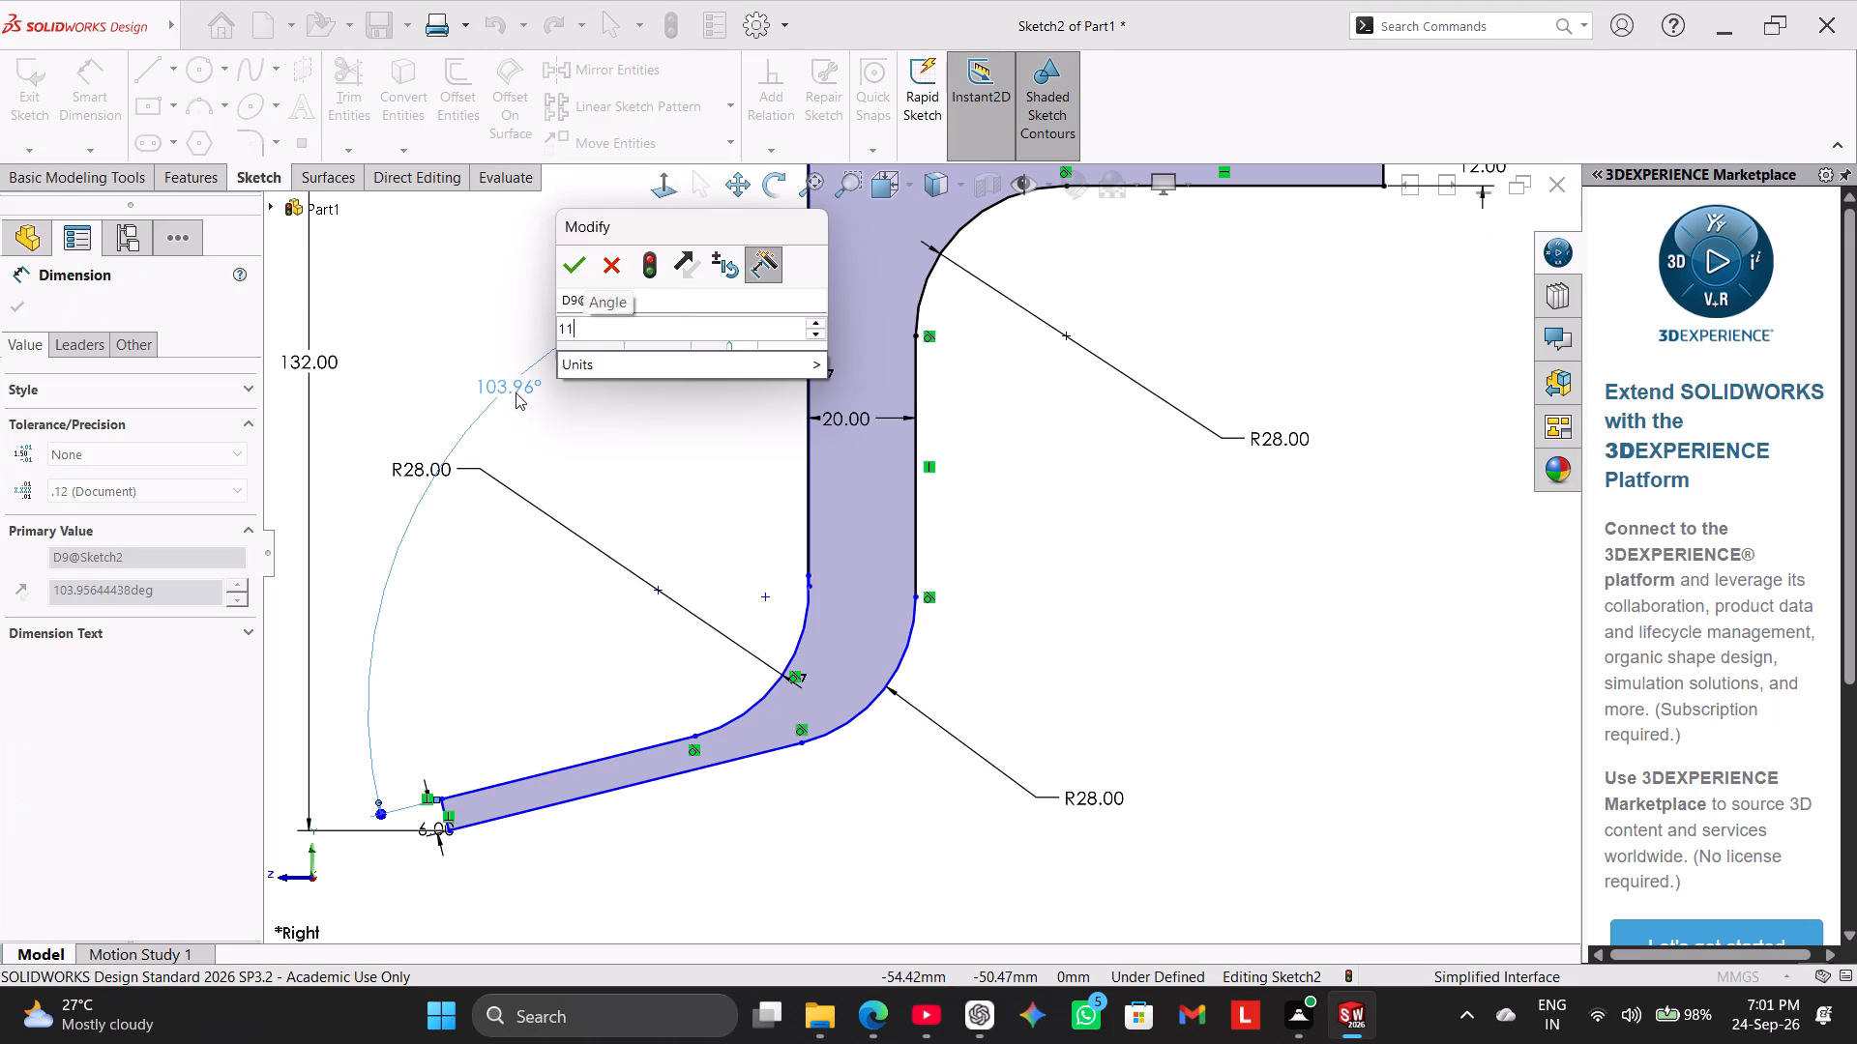
pyautogui.press('8')
pyautogui.press('Return')
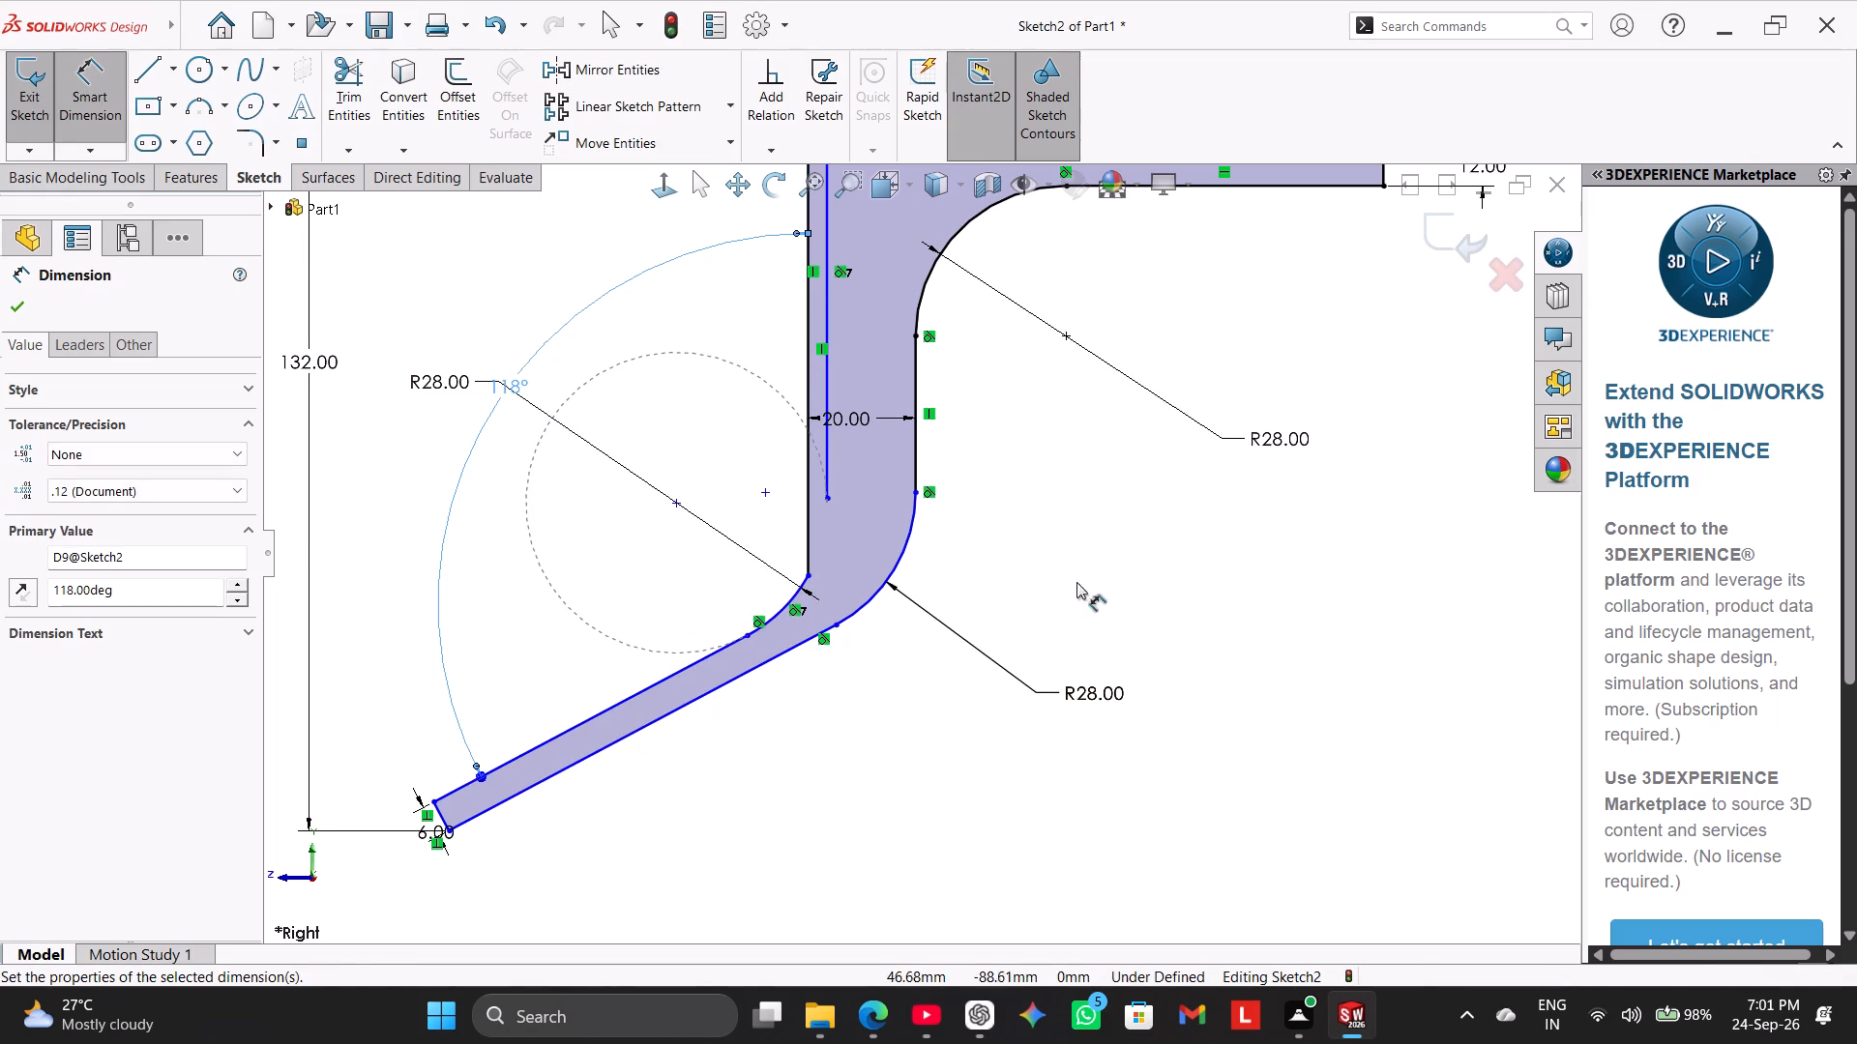
pyautogui.rightClick(1113, 540)
pyautogui.click(1174, 603)
pyautogui.click(1128, 483)
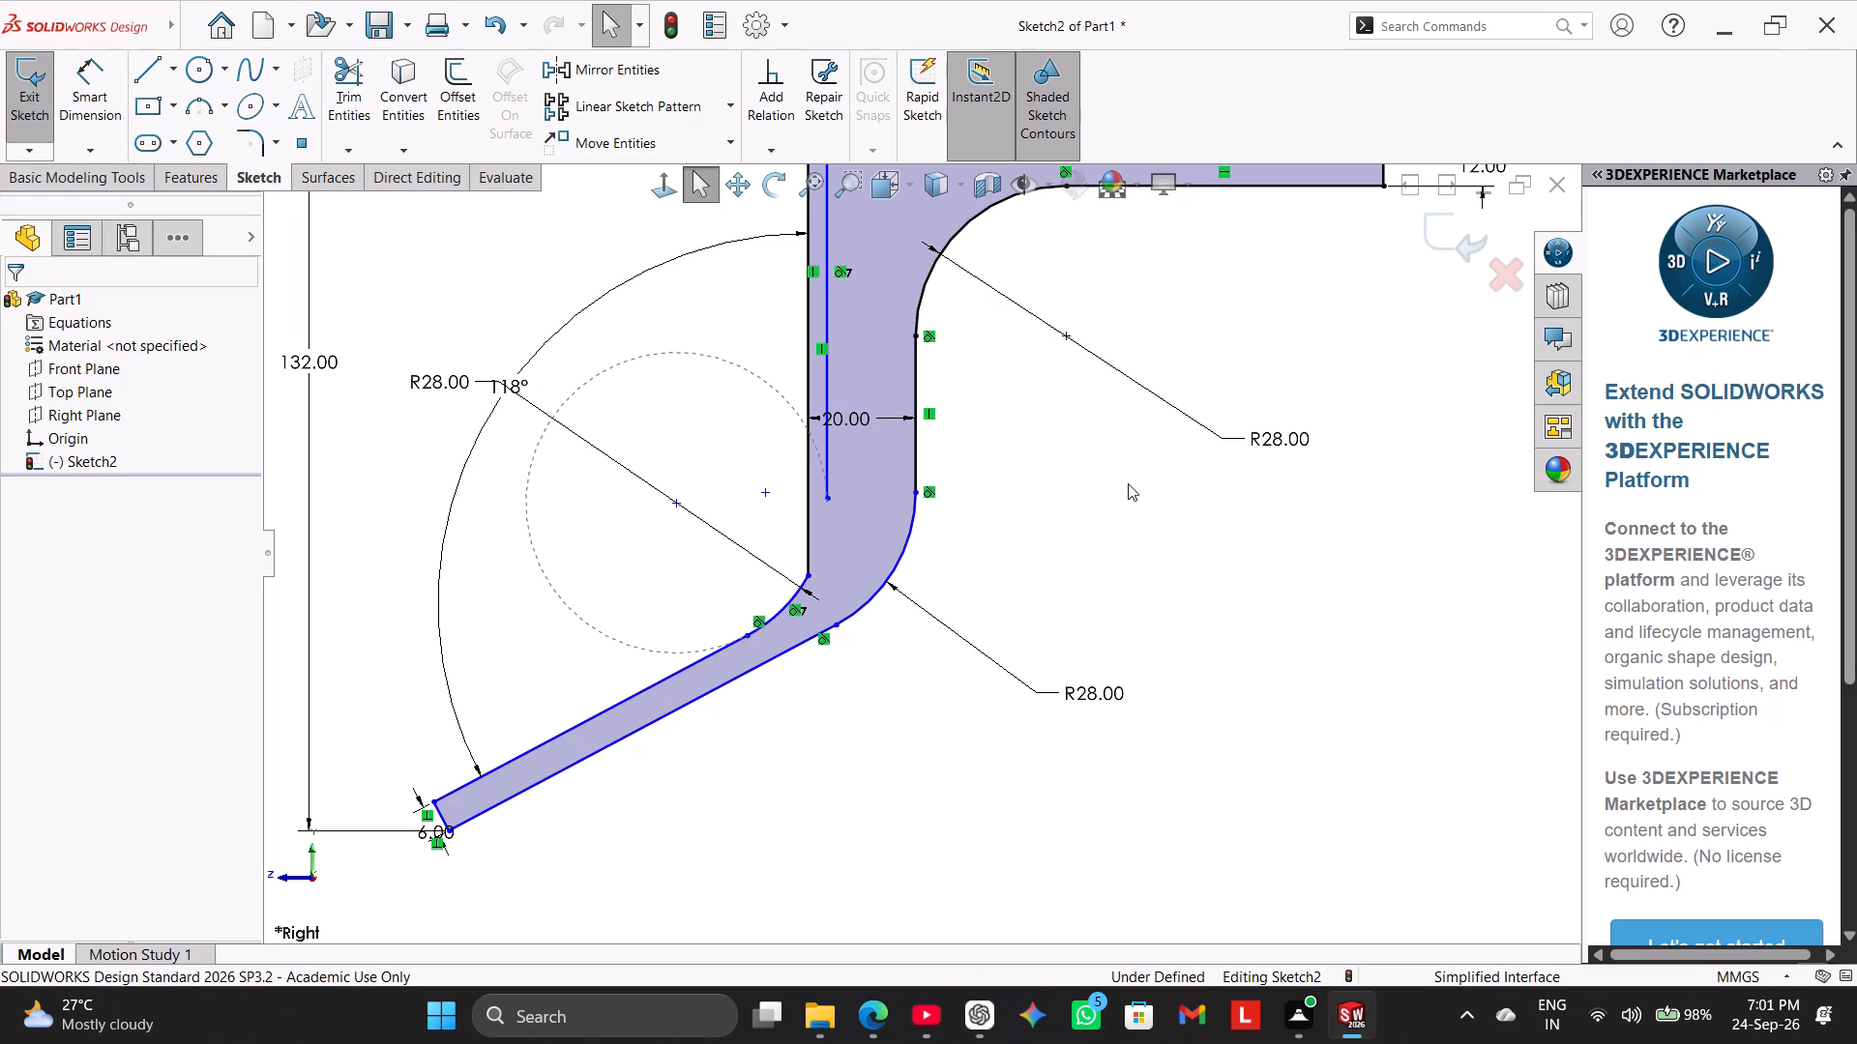
# Delete the stray vertical line that runs inside the upright section, beside the line from the origin.
pyautogui.scroll(2, 654, 365)
pyautogui.scroll(-1, 654, 364)
pyautogui.scroll(1, 850, 364)
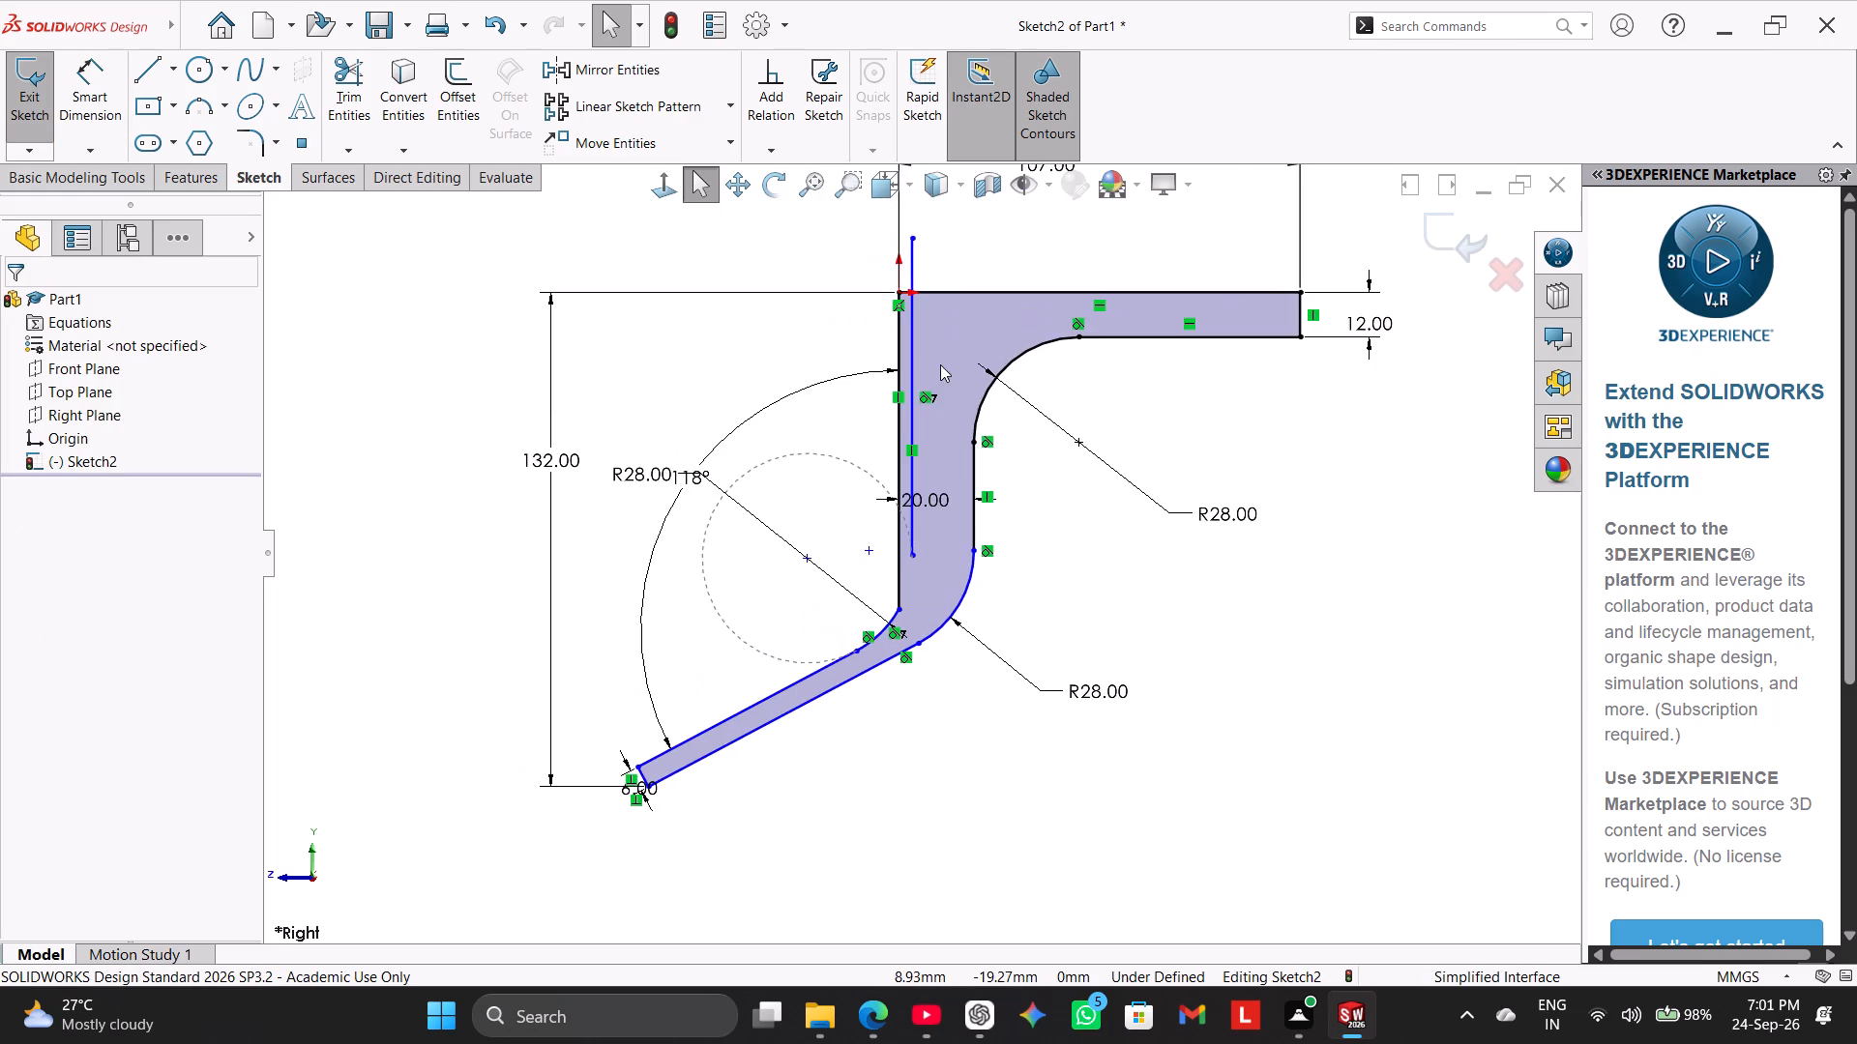
pyautogui.scroll(-2, 940, 363)
pyautogui.rightClick(897, 307)
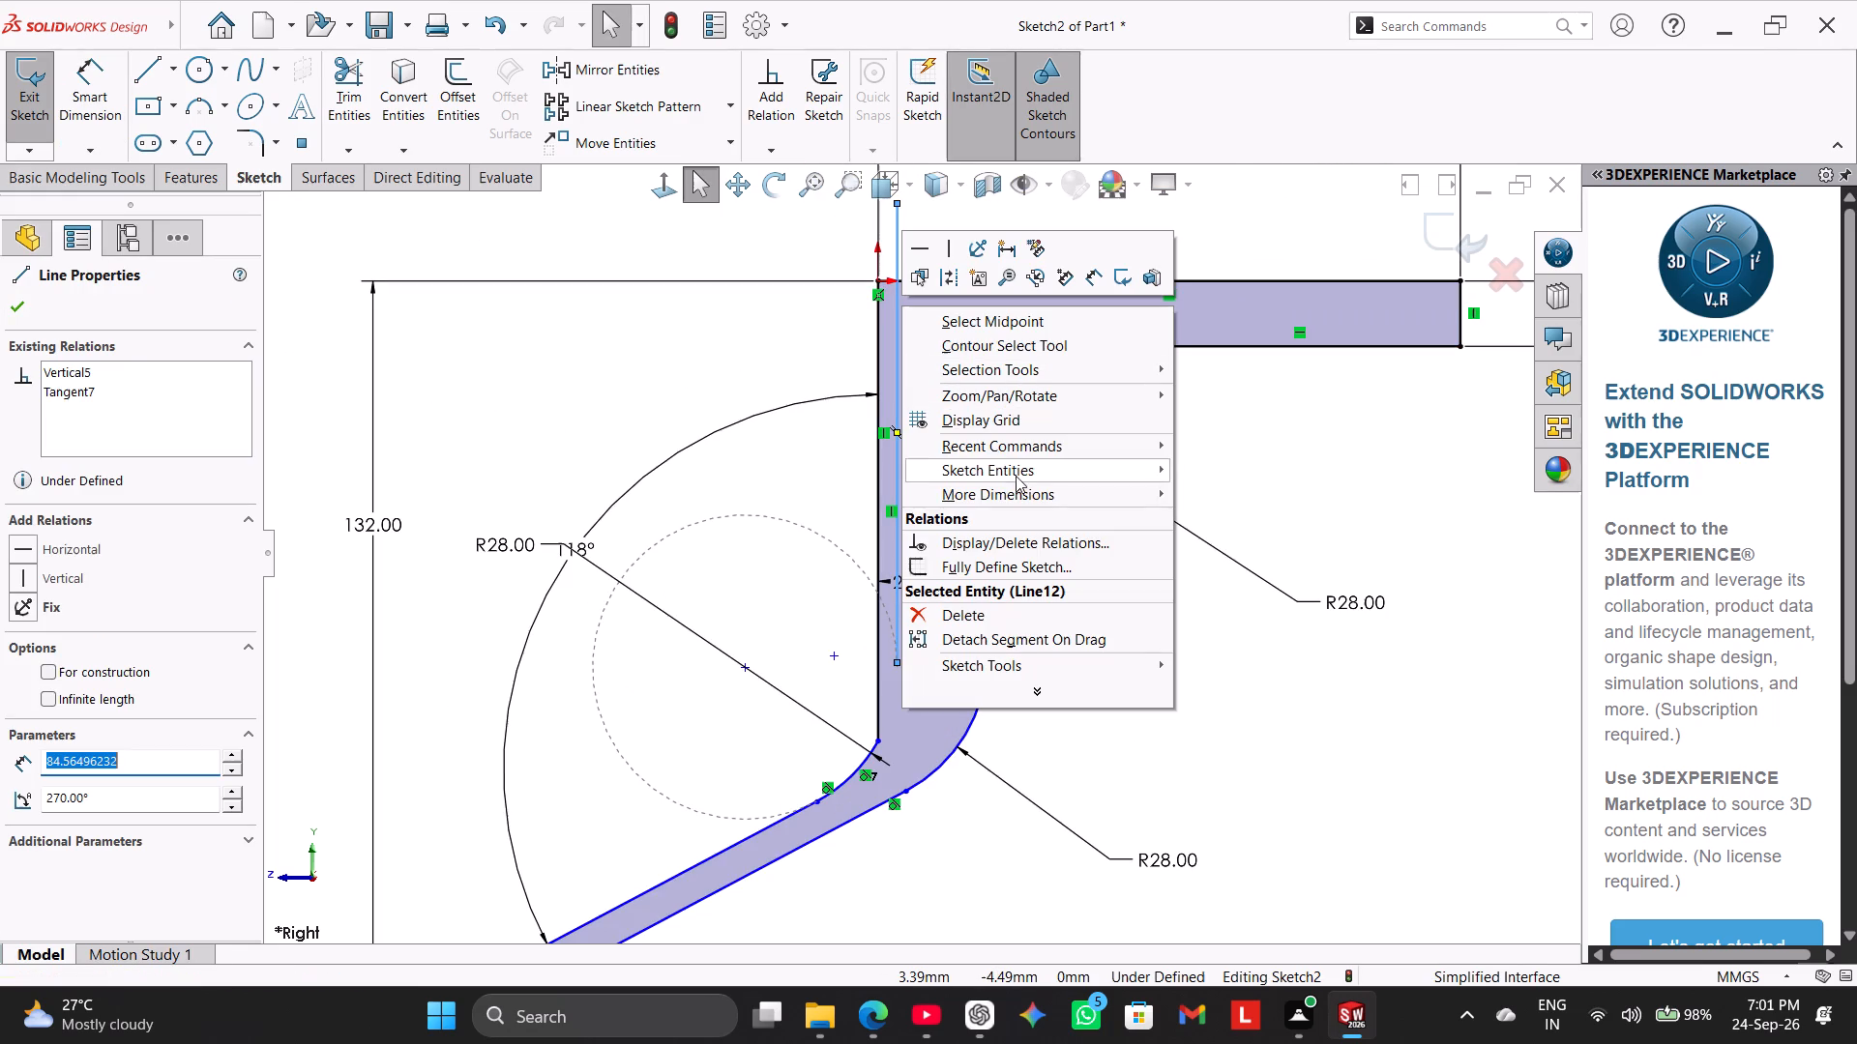
pyautogui.click(979, 601)
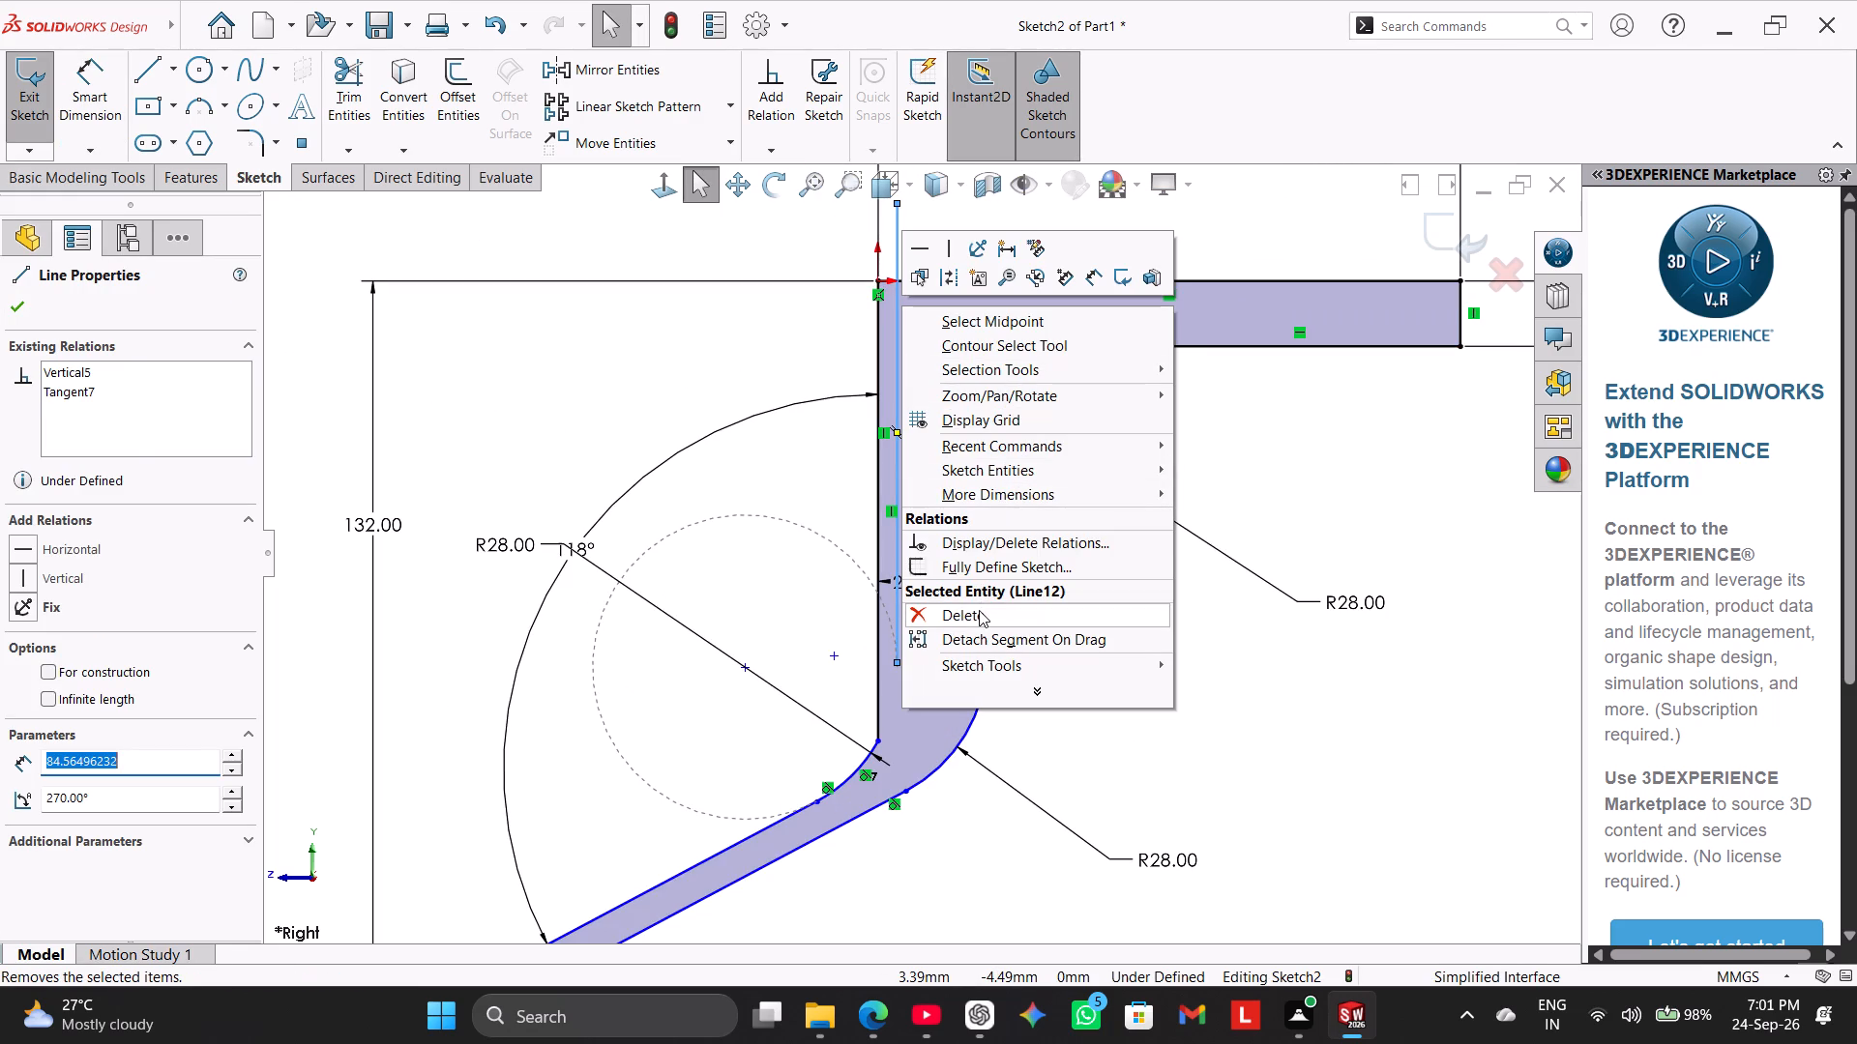
pyautogui.click(979, 610)
pyautogui.scroll(2, 1041, 687)
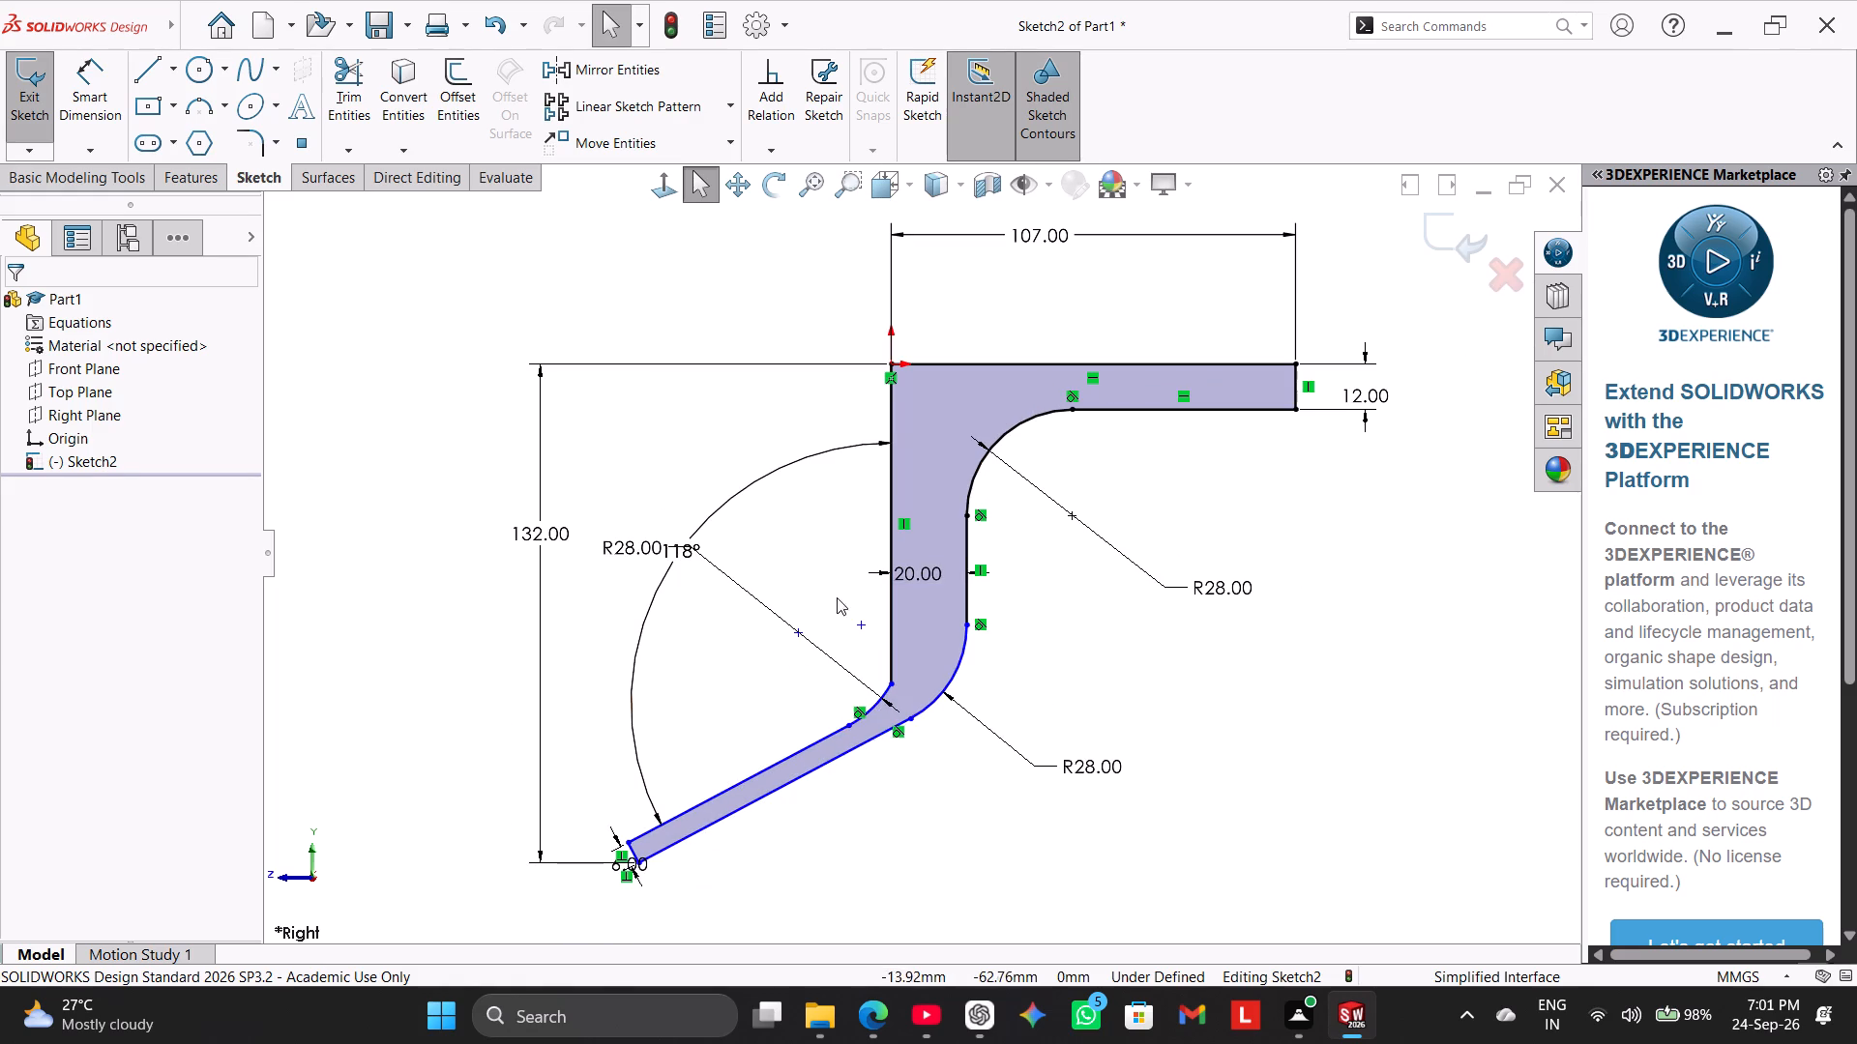
pyautogui.click(826, 559)
# Reposition the R28 dimension of the lower bend's inner arc close to the arc, clear of the 118° dimension.
pyautogui.scroll(-1, 936, 712)
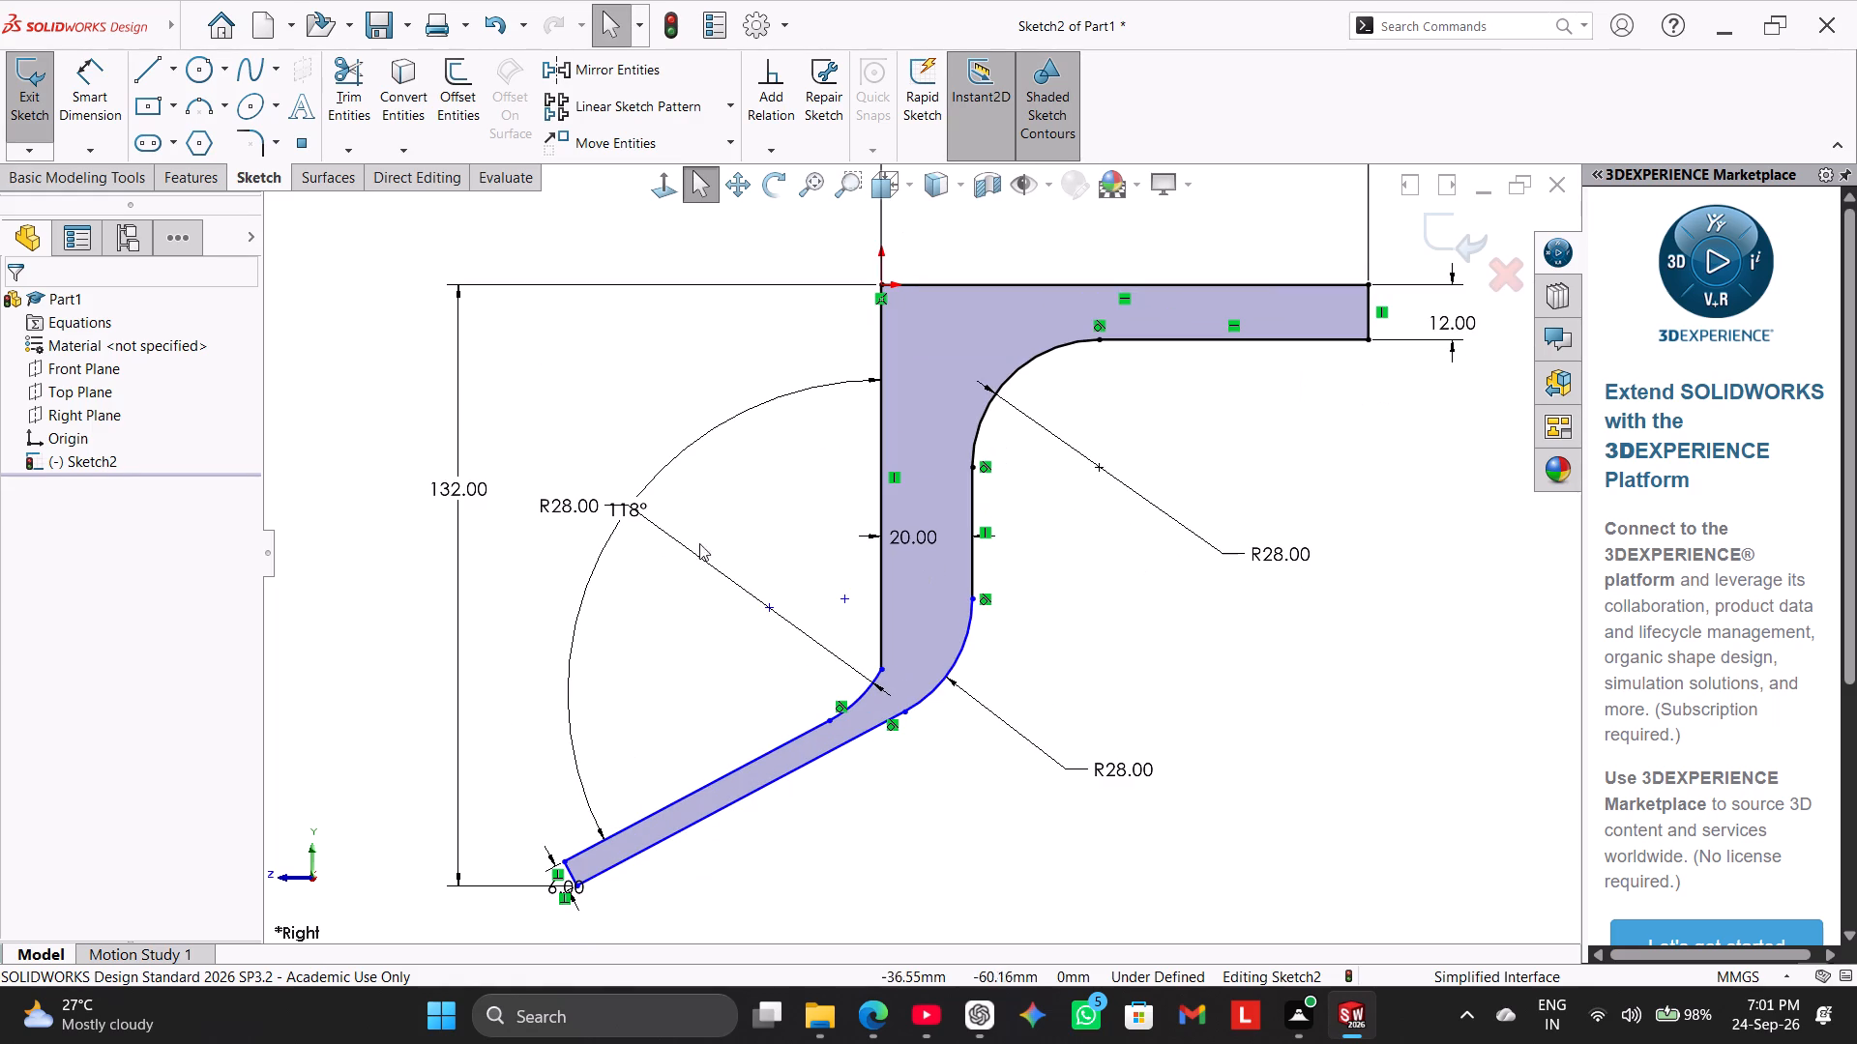
pyautogui.moveTo(560, 501); pyautogui.dragTo(787, 659)
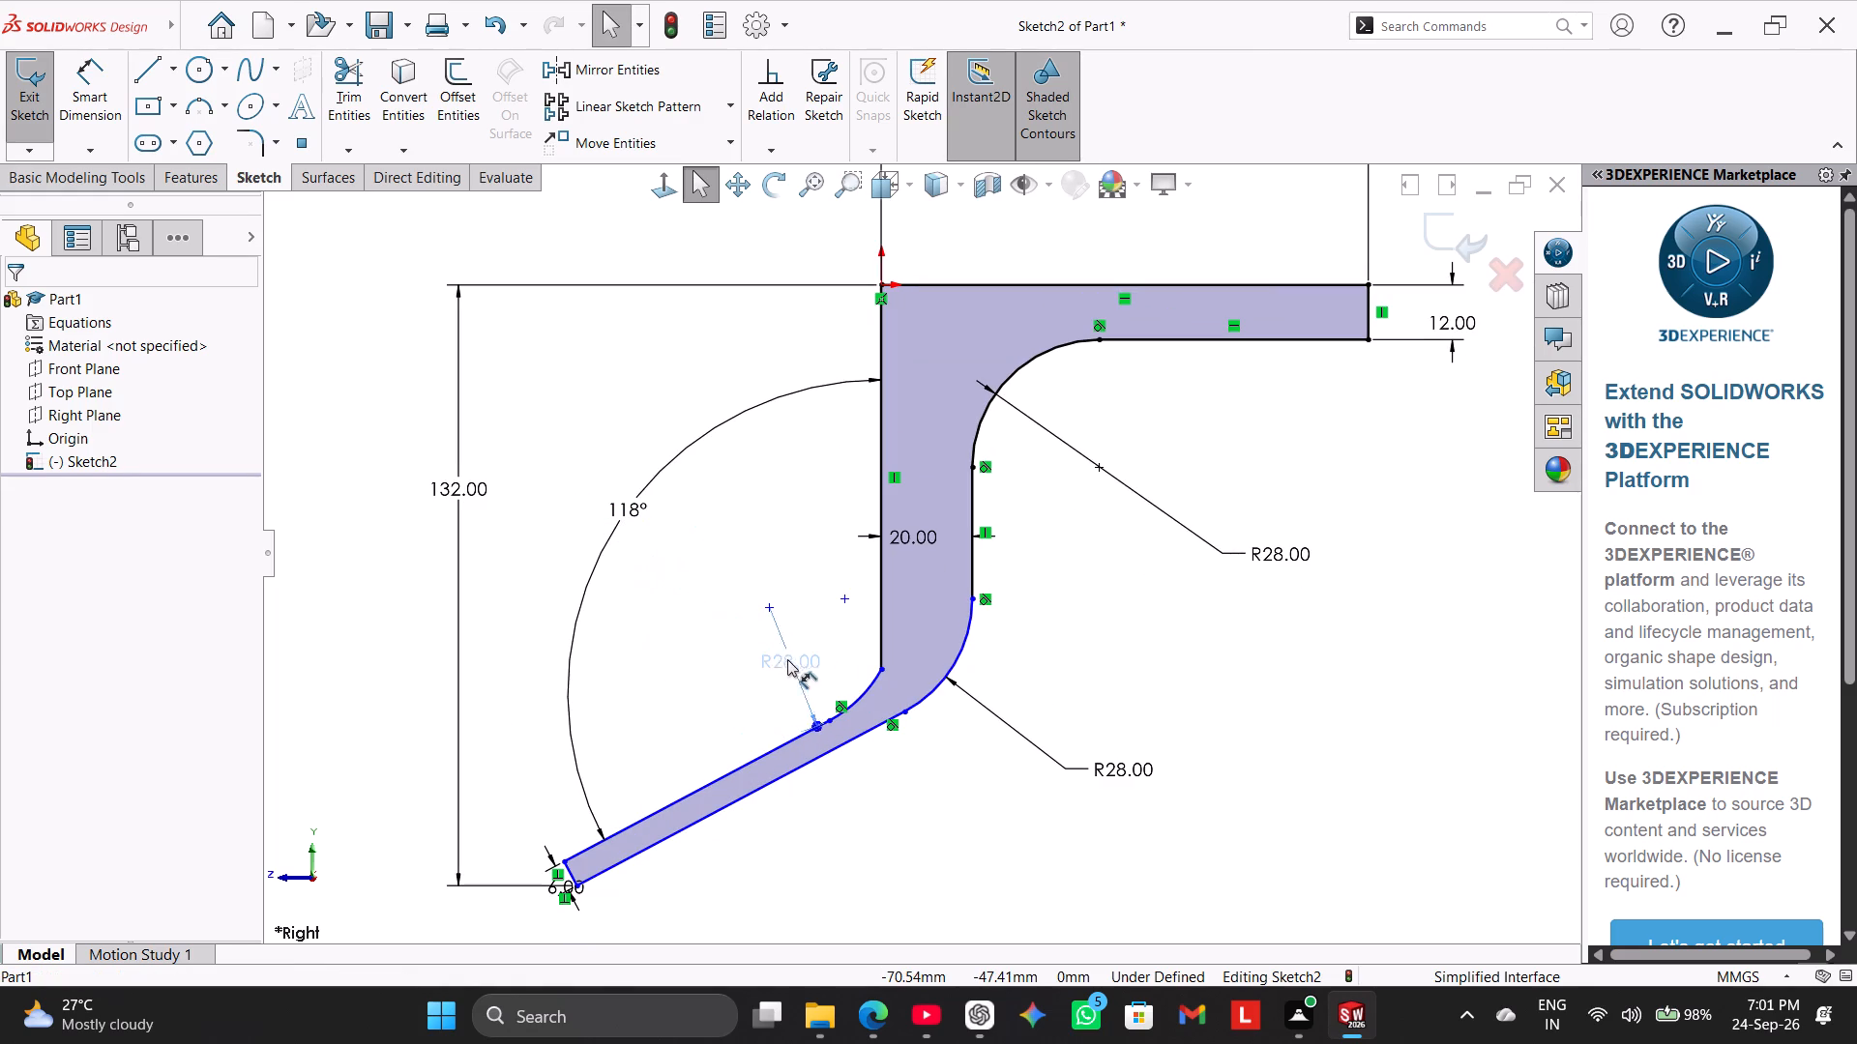
pyautogui.moveTo(787, 659); pyautogui.dragTo(831, 659)
pyautogui.click(778, 539)
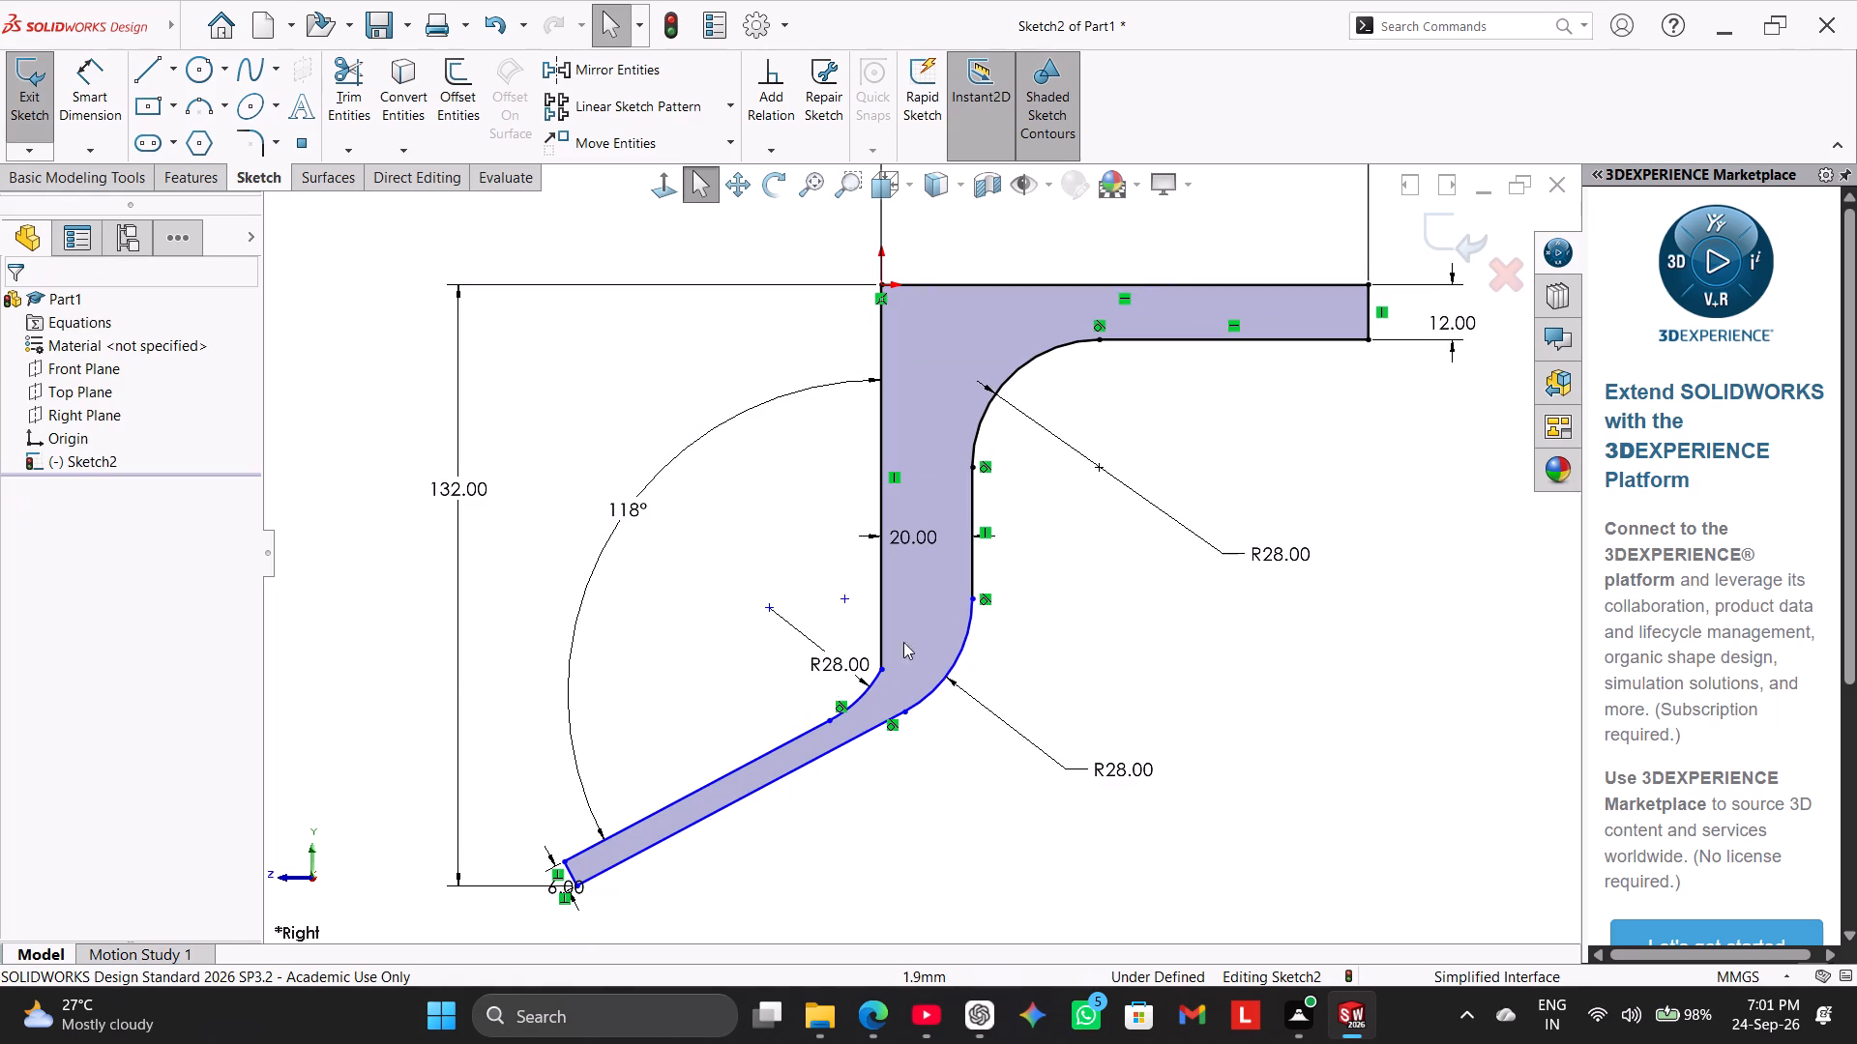
# Add a tangent relation between the lower bend's inner arc and the vertical line from the origin.
pyautogui.scroll(-1, 1003, 681)
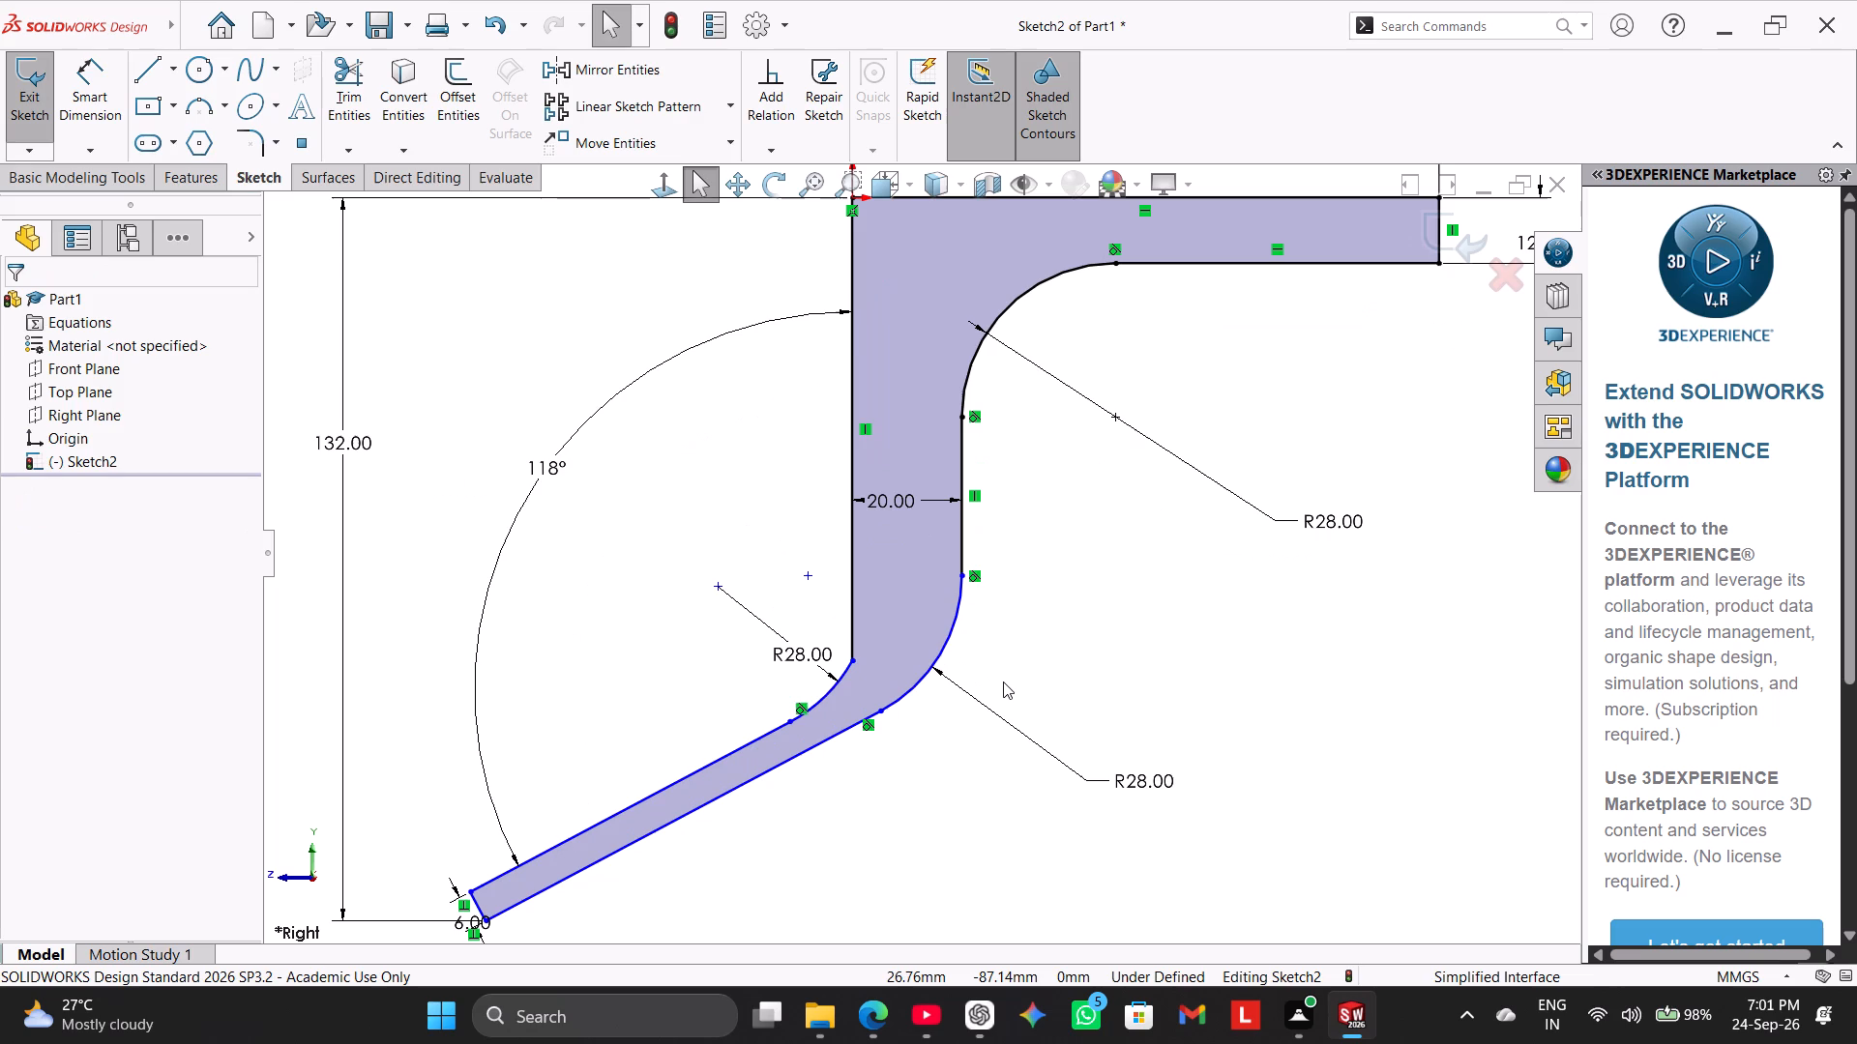
pyautogui.scroll(-3, 948, 677)
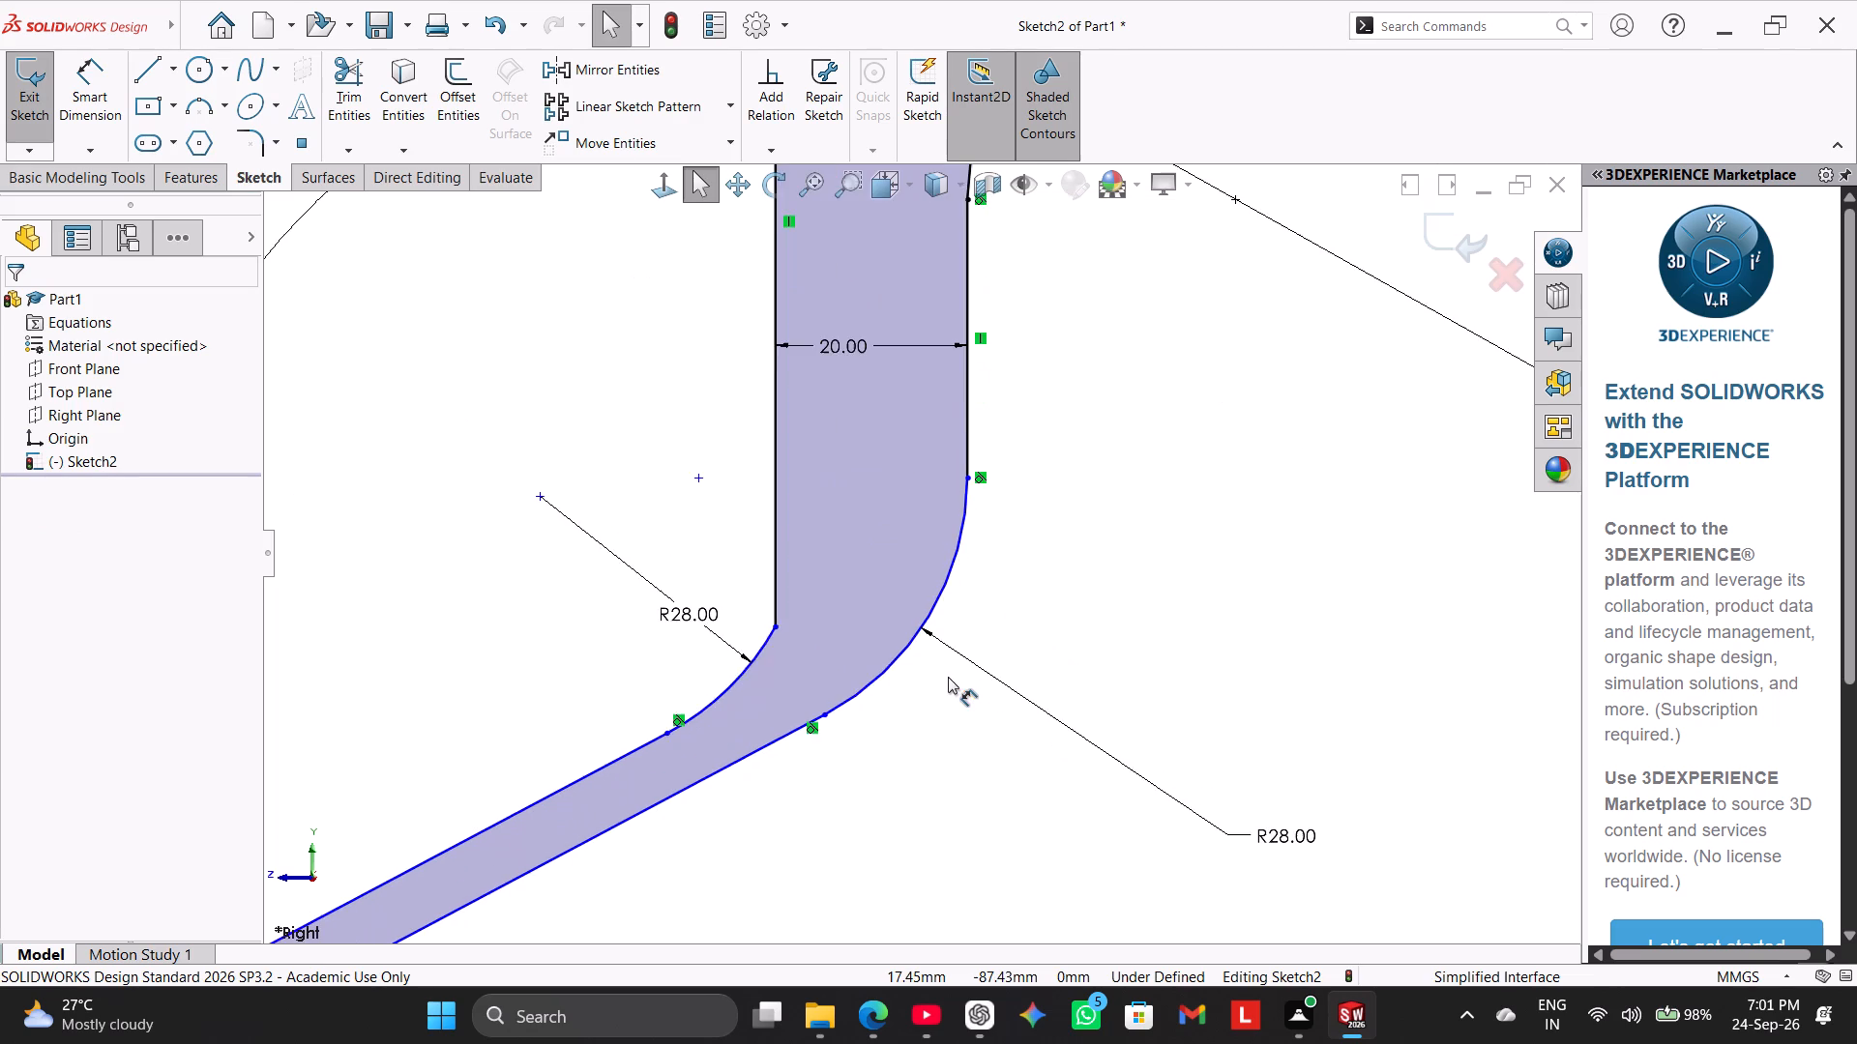
pyautogui.scroll(-3, 884, 644)
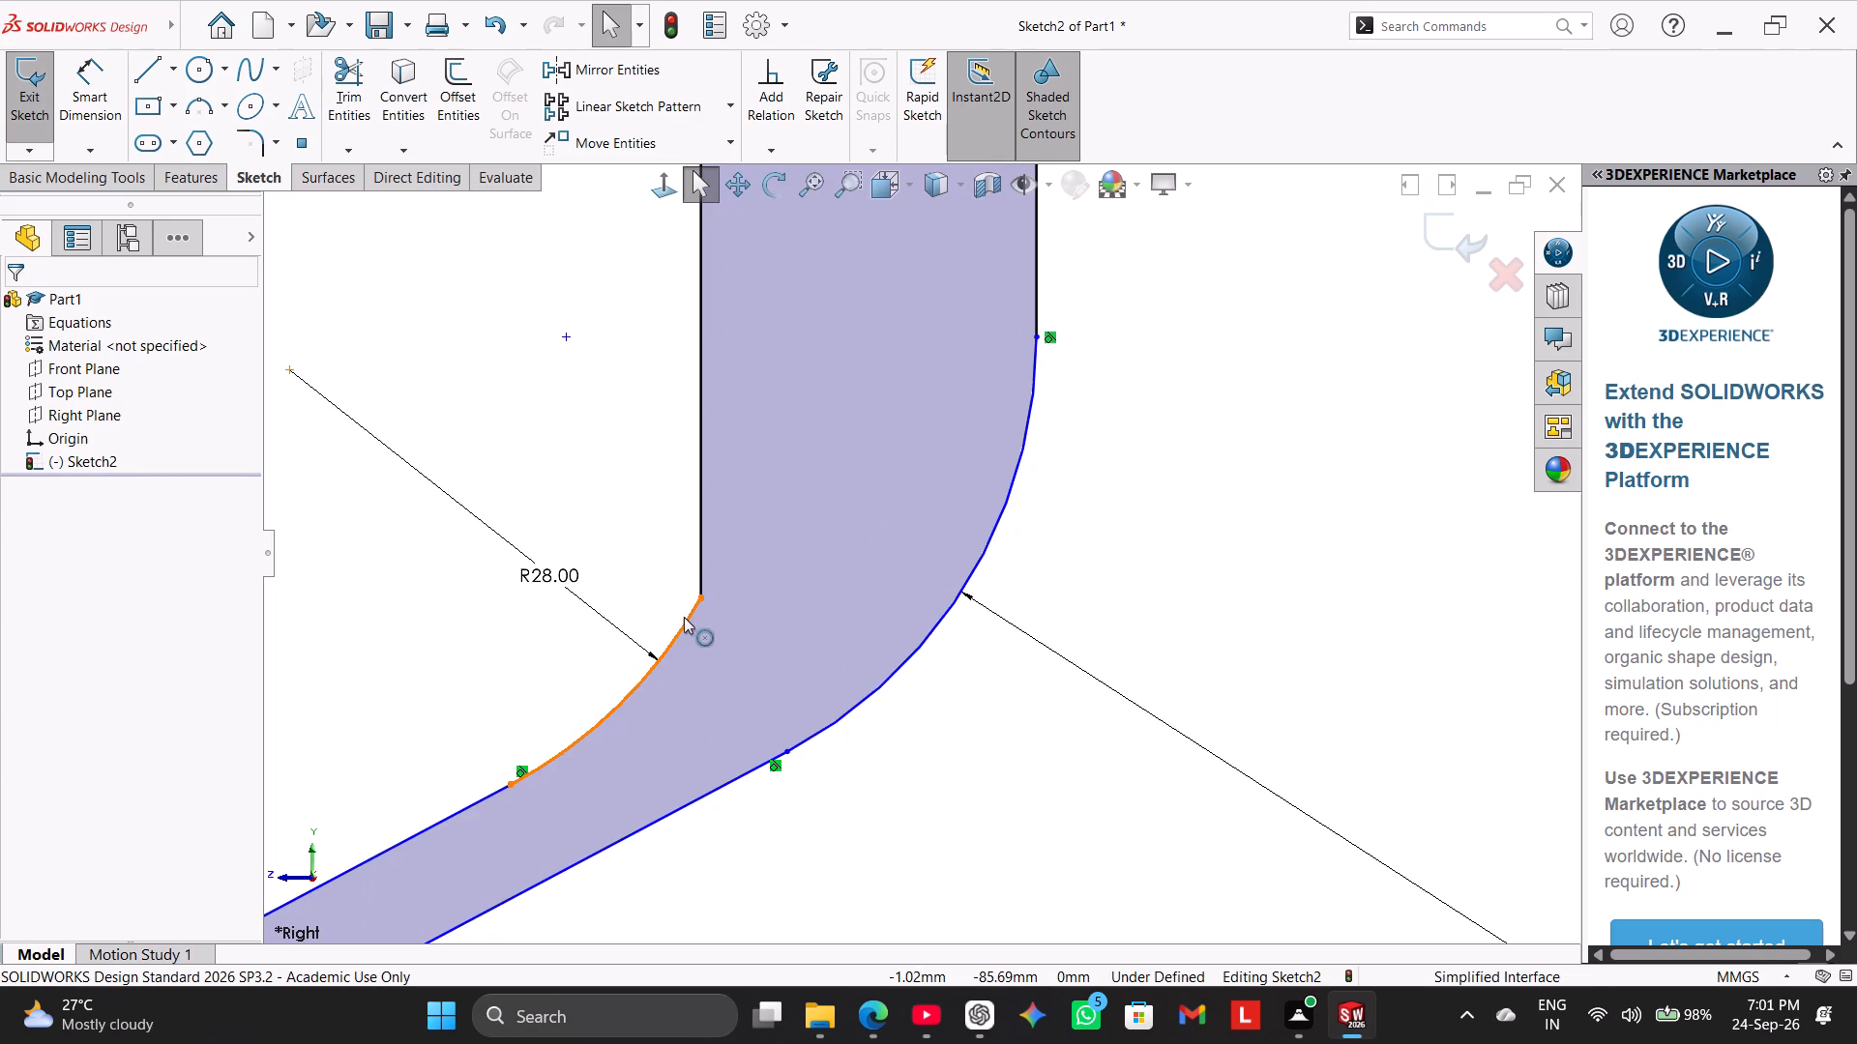
pyautogui.keyDown('ctrl'); pyautogui.click(685, 617); pyautogui.keyUp('ctrl')
pyautogui.keyDown('ctrl'); pyautogui.click(698, 535); pyautogui.keyUp('ctrl')
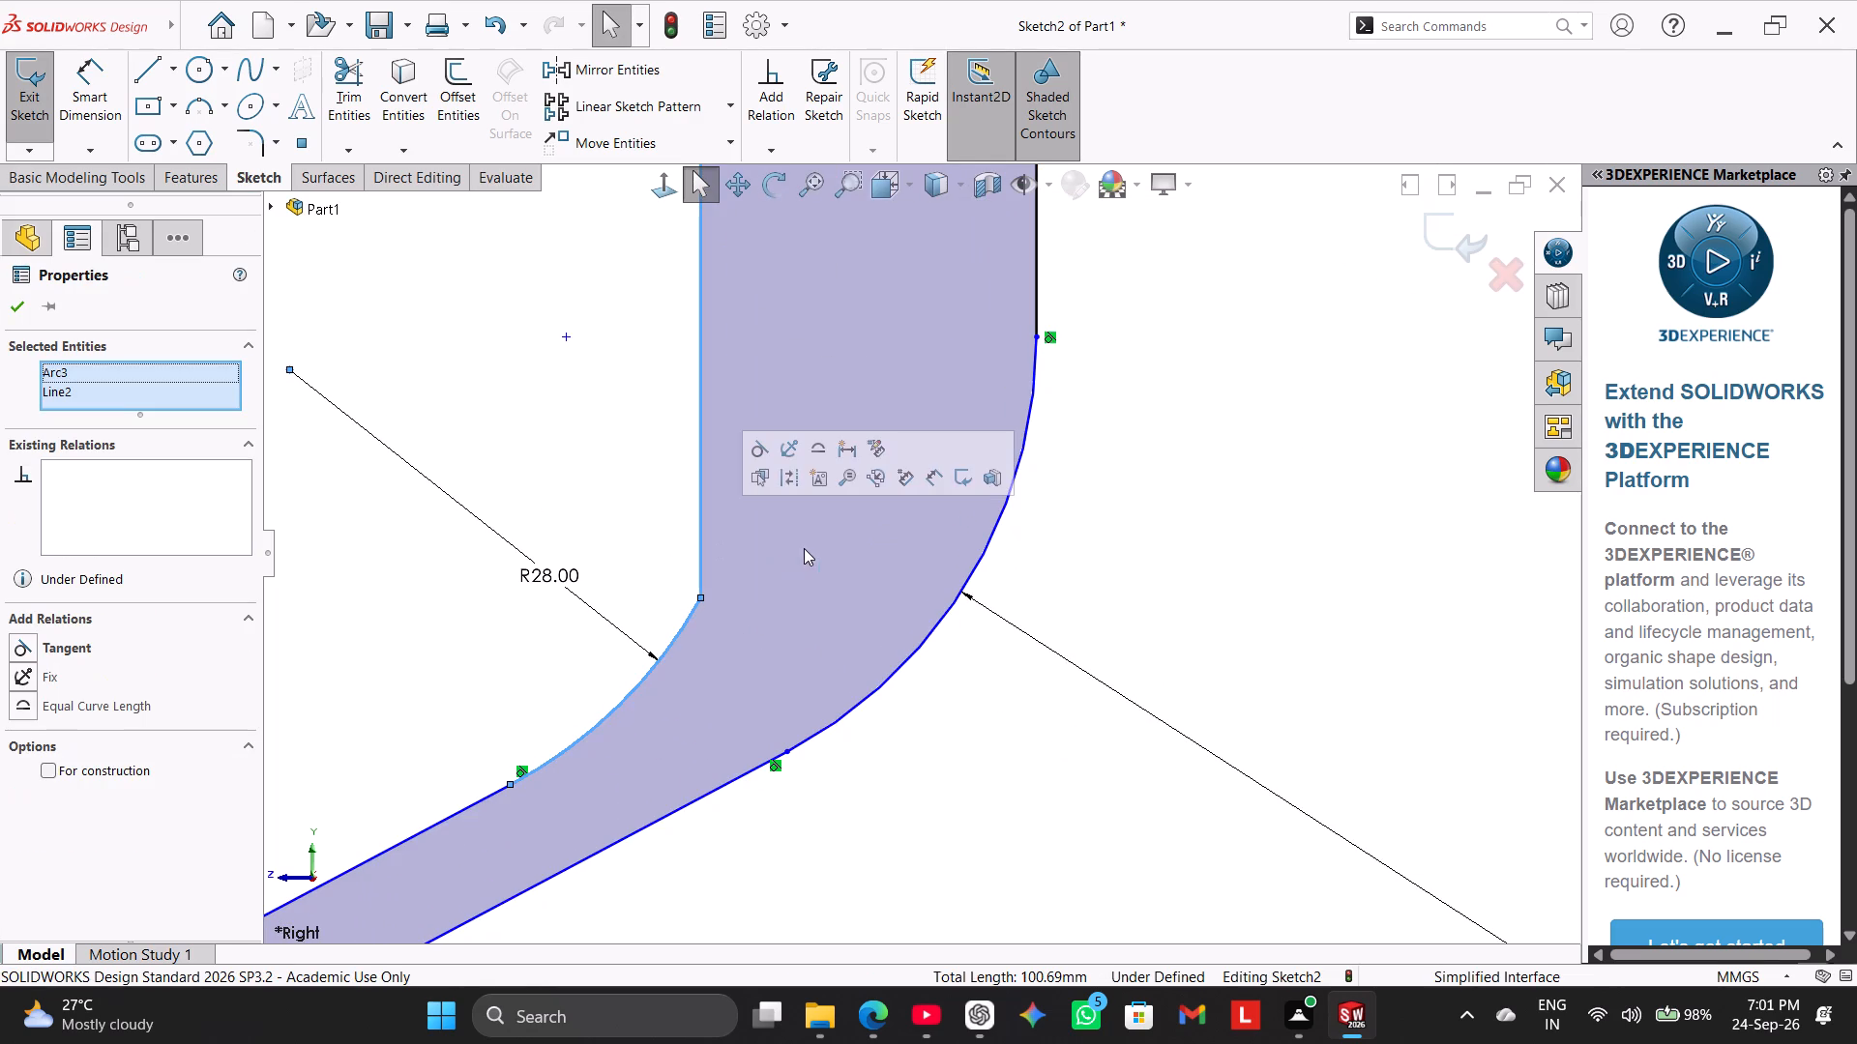
pyautogui.click(761, 446)
pyautogui.scroll(2, 869, 640)
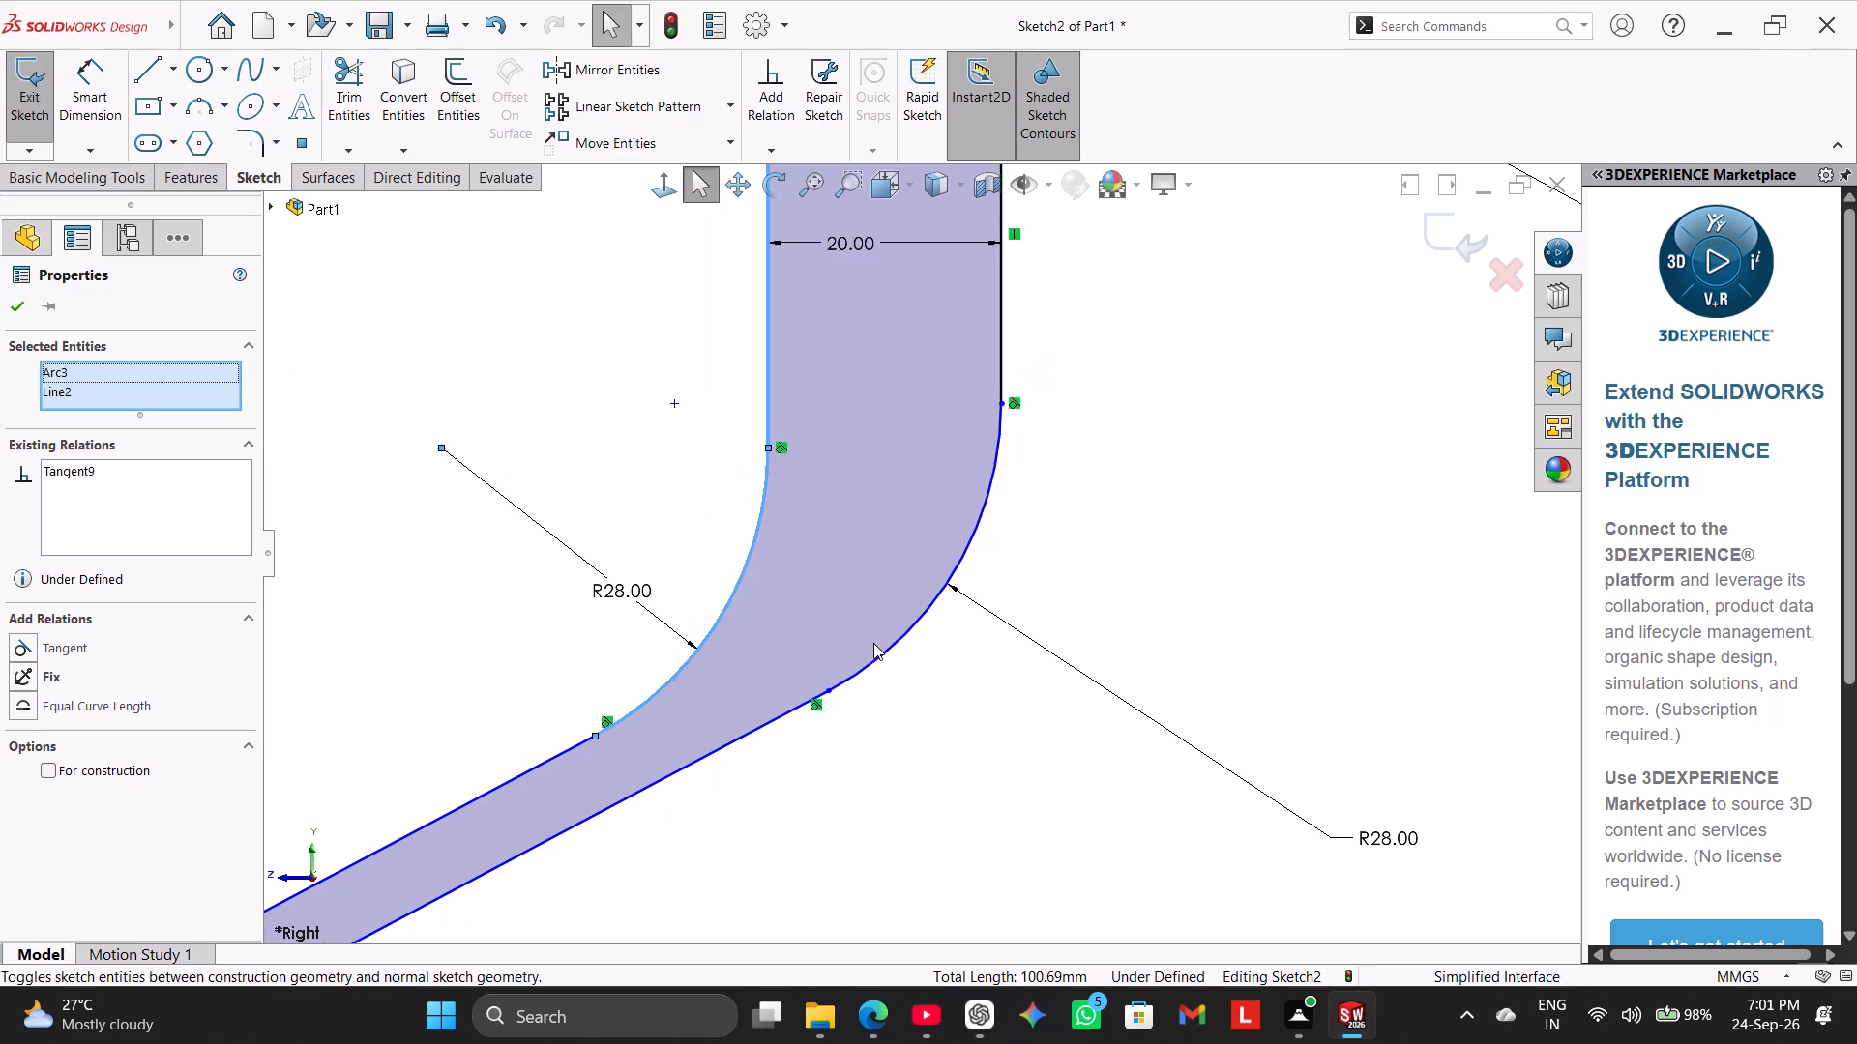
pyautogui.scroll(3, 873, 643)
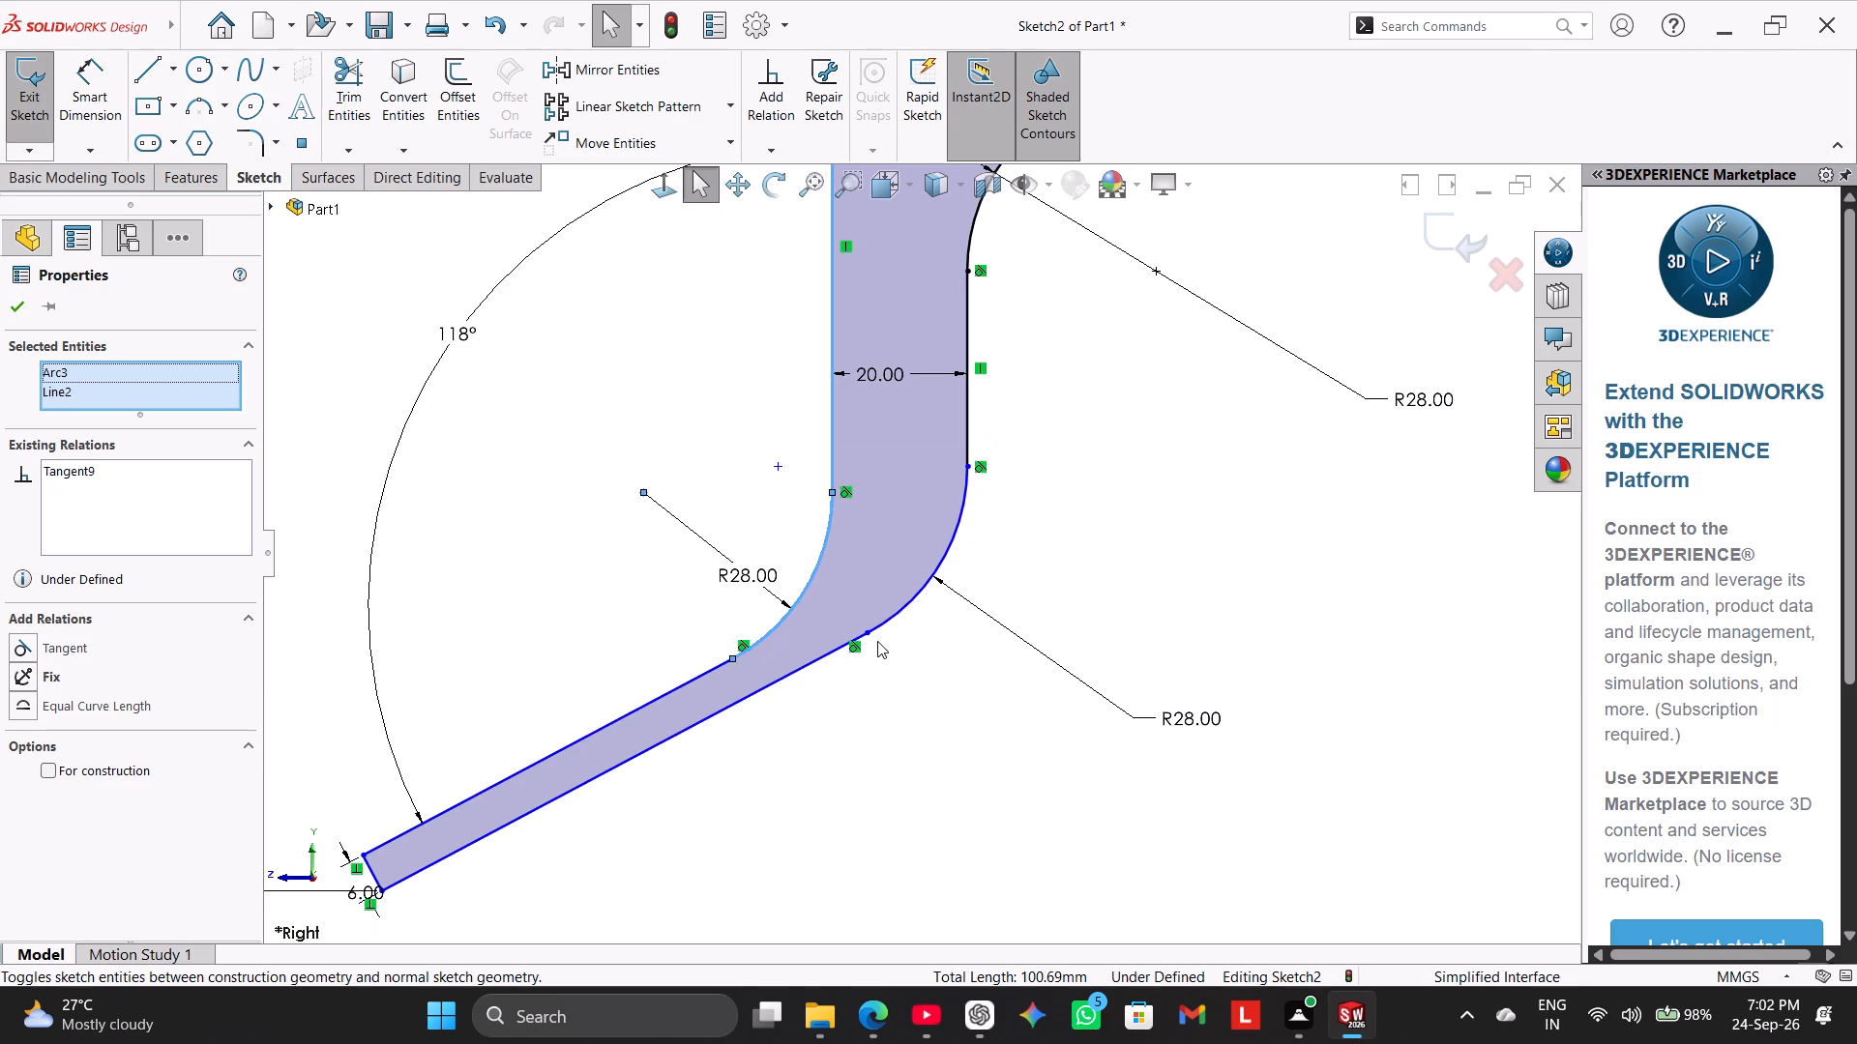
pyautogui.click(882, 731)
# Move the lower endpoint of the upright's outer vertical line down to about Y -89.3 mm, shortening the slanted leg.
pyautogui.scroll(2, 882, 726)
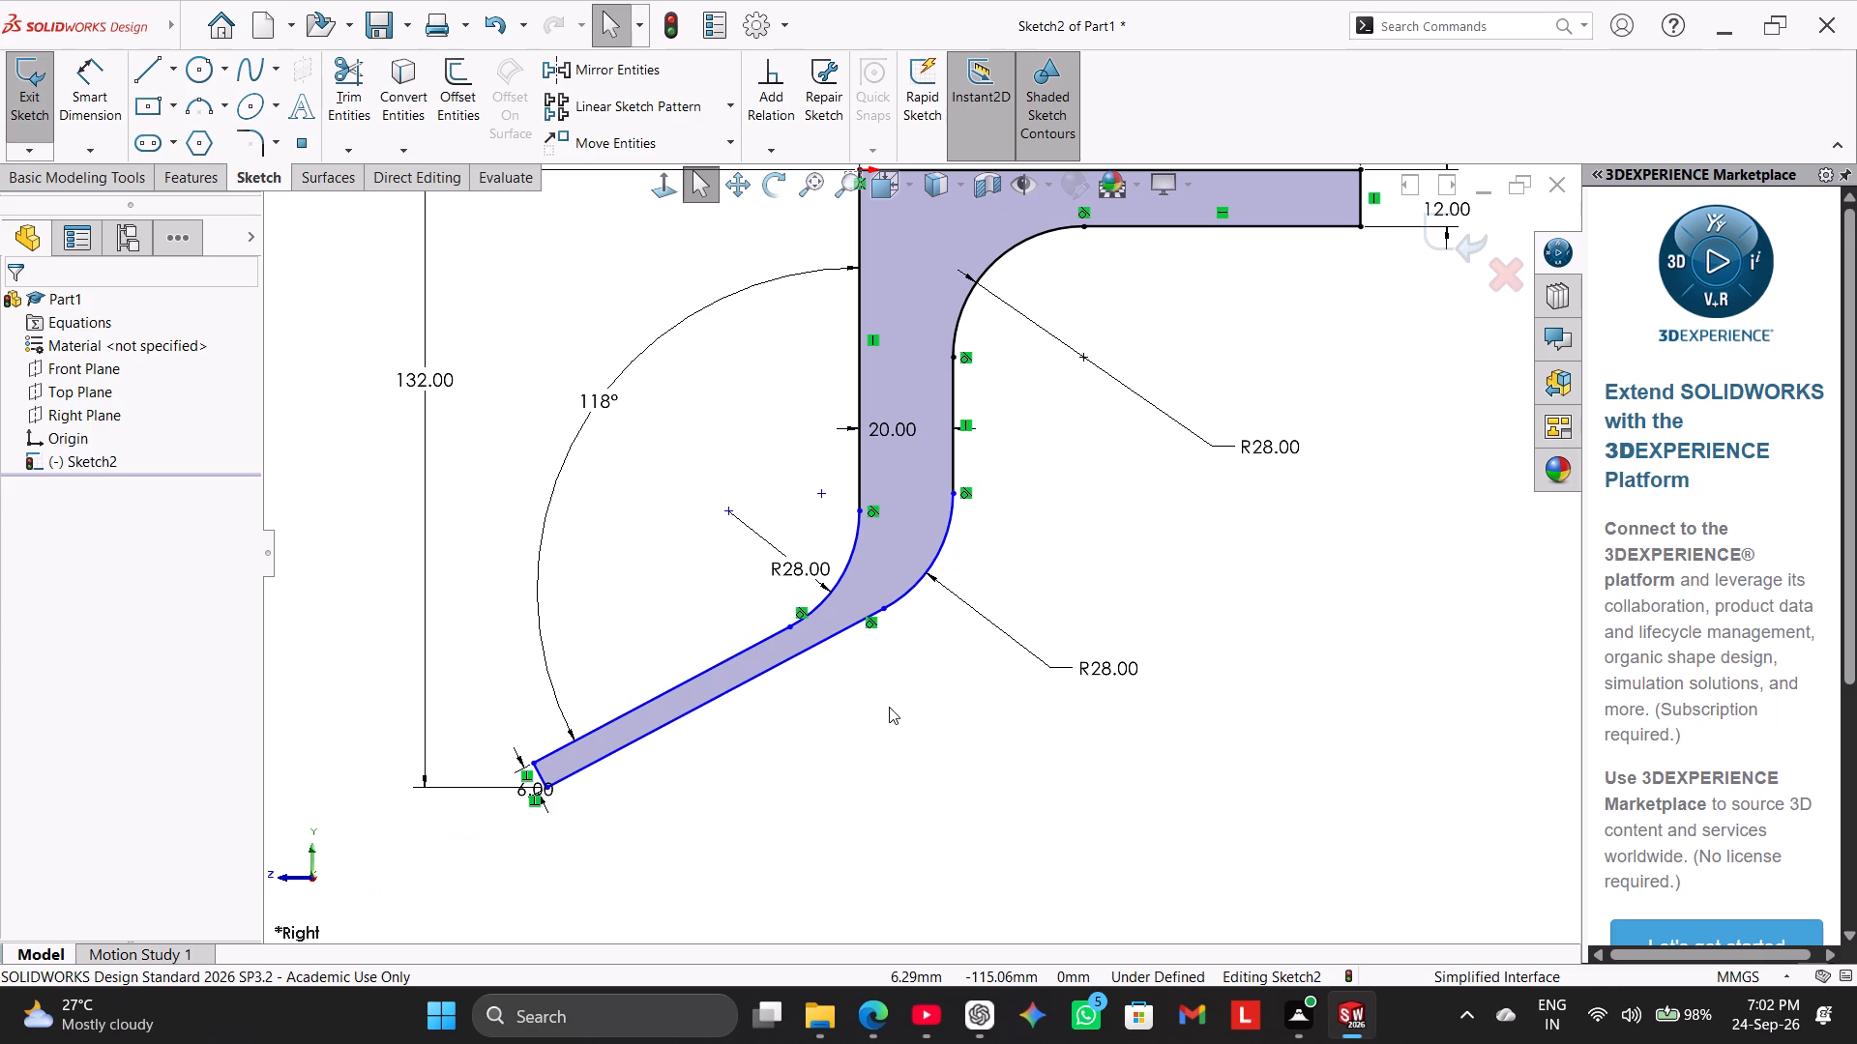
pyautogui.scroll(1, 1350, 490)
pyautogui.scroll(2, 1165, 480)
pyautogui.scroll(-1, 1156, 464)
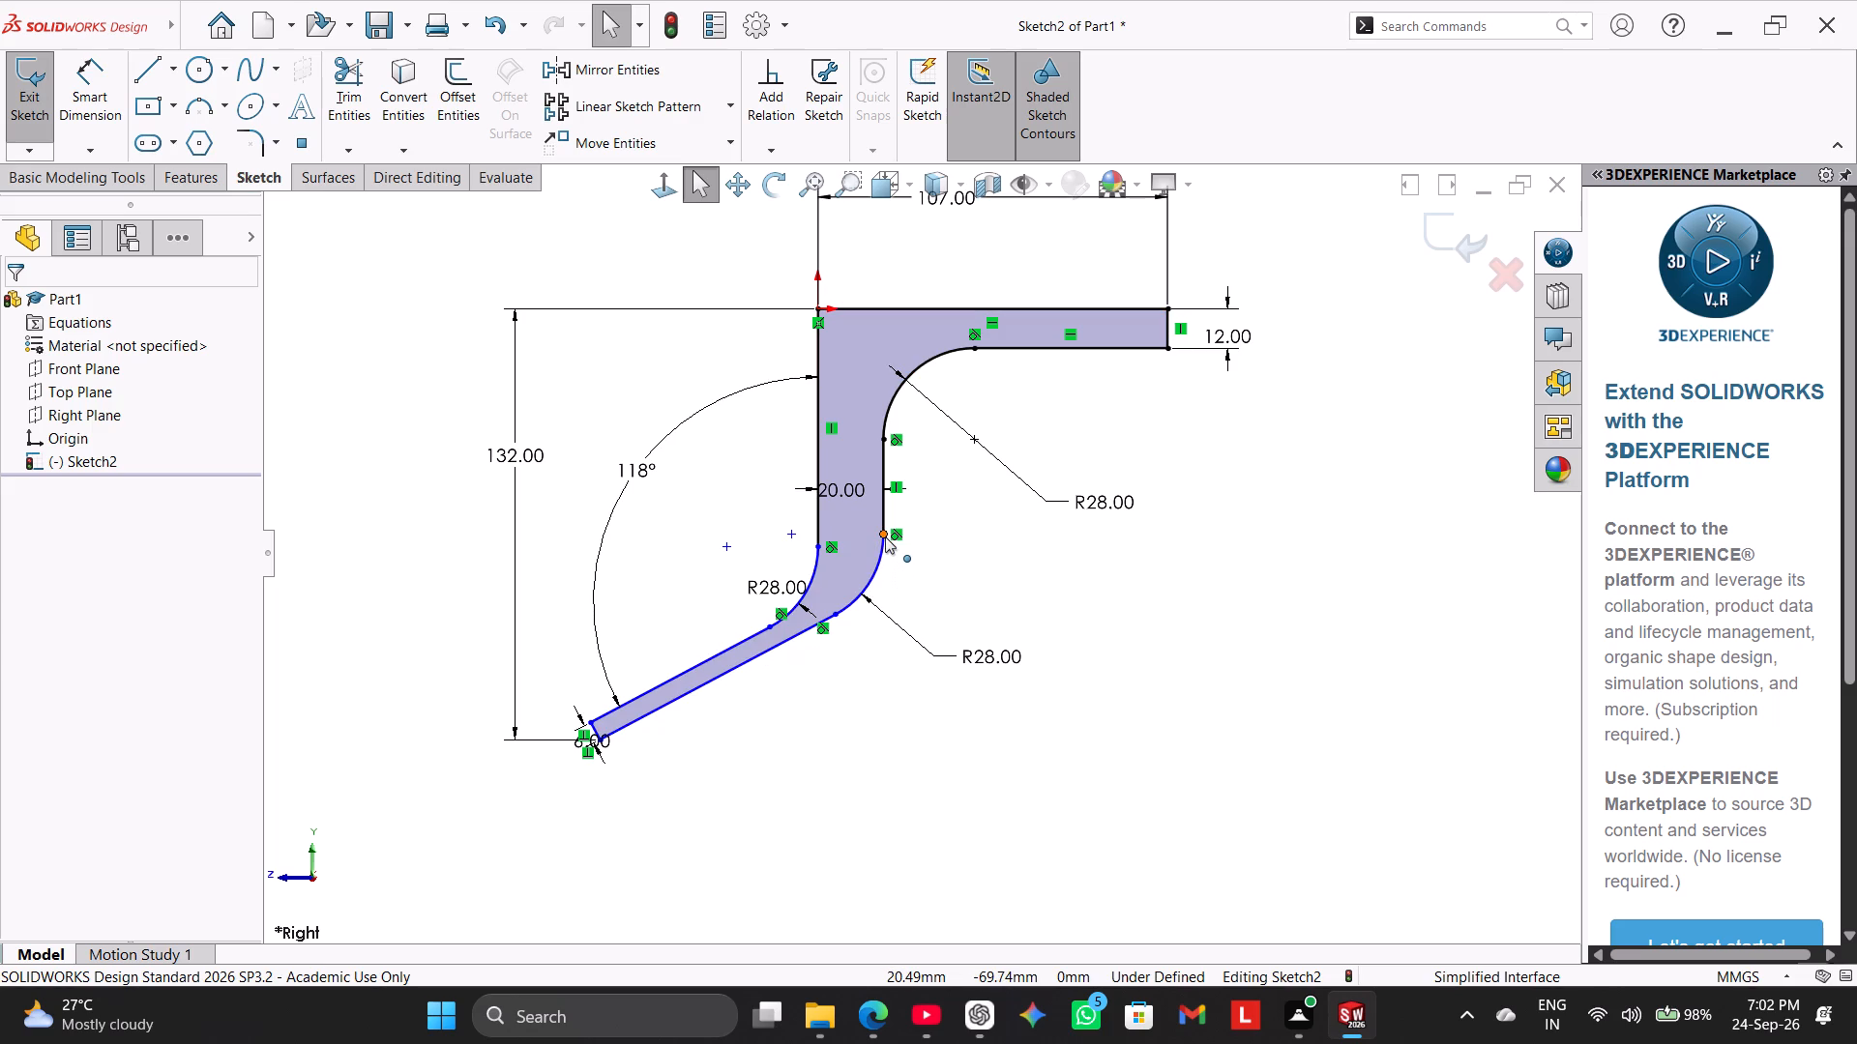
pyautogui.moveTo(885, 536); pyautogui.dragTo(886, 600)
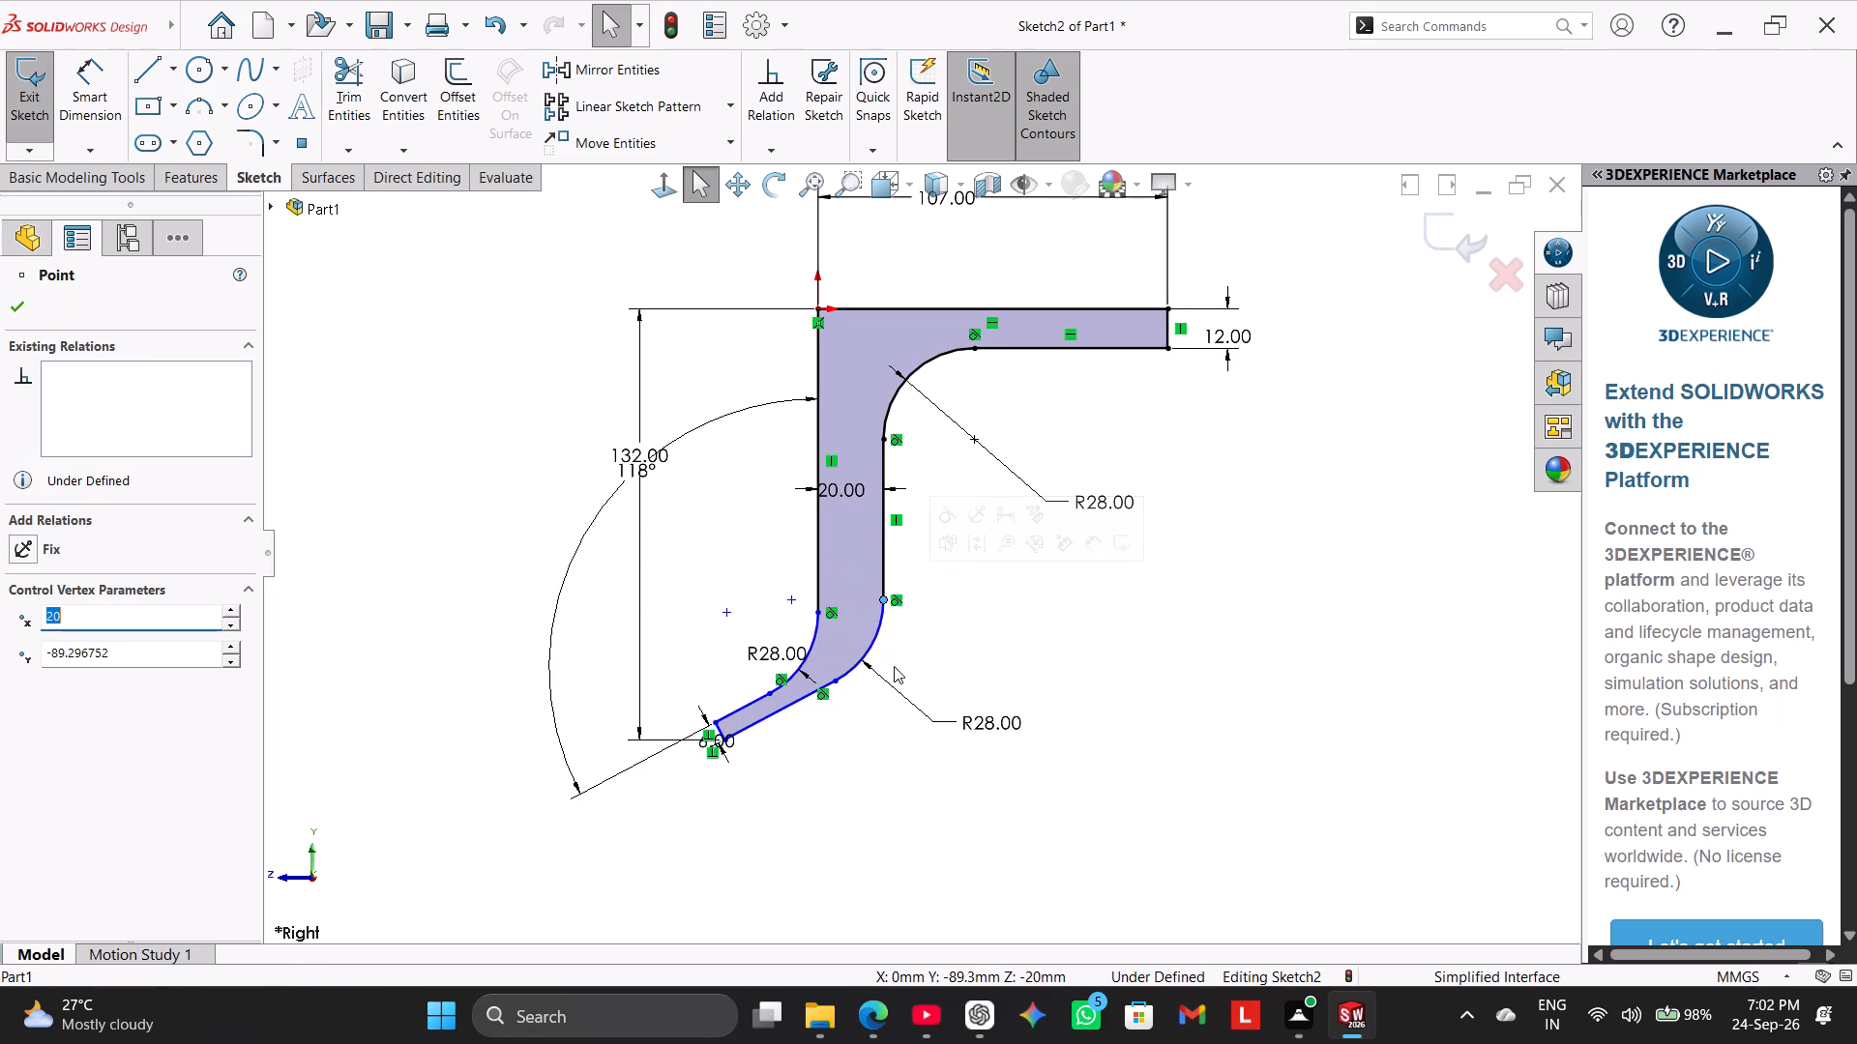
pyautogui.click(887, 743)
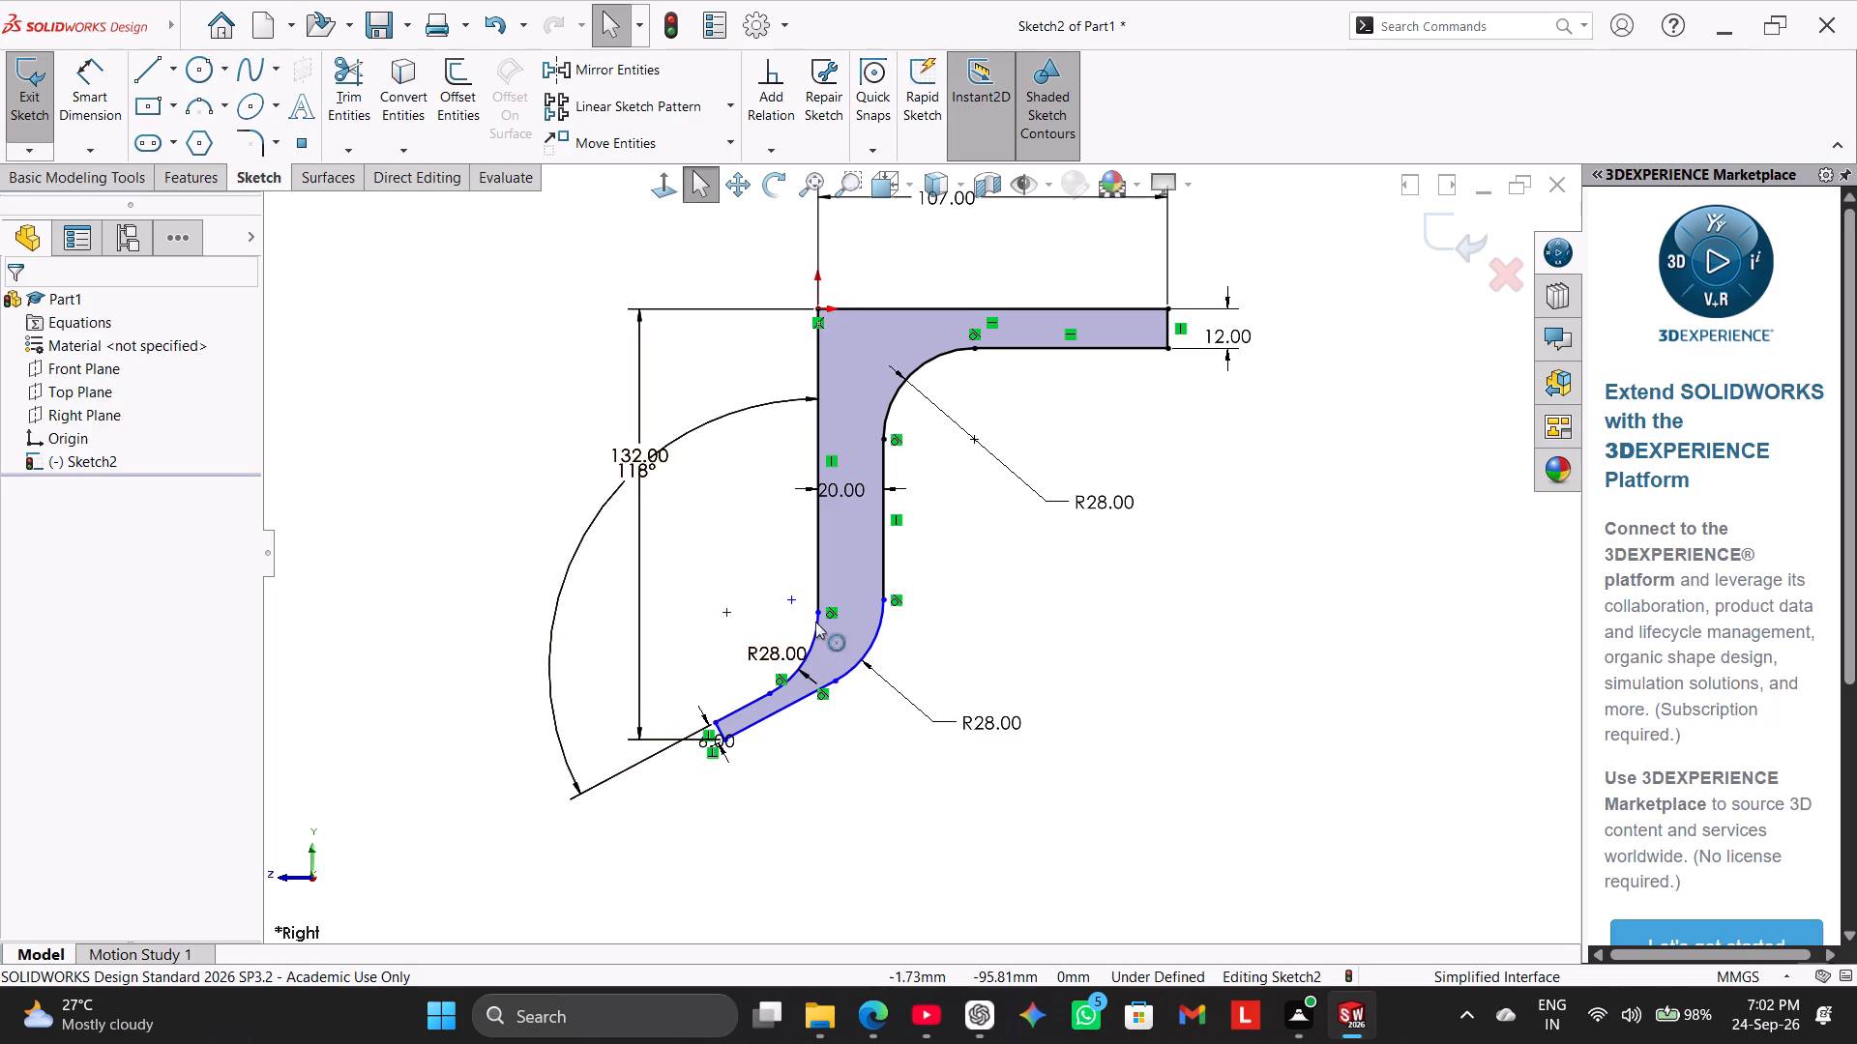
# Reposition the 132 mm dimension farther out from the profile and the 118° dimension closer to the slanted leg.
pyautogui.moveTo(637, 449); pyautogui.dragTo(555, 459)
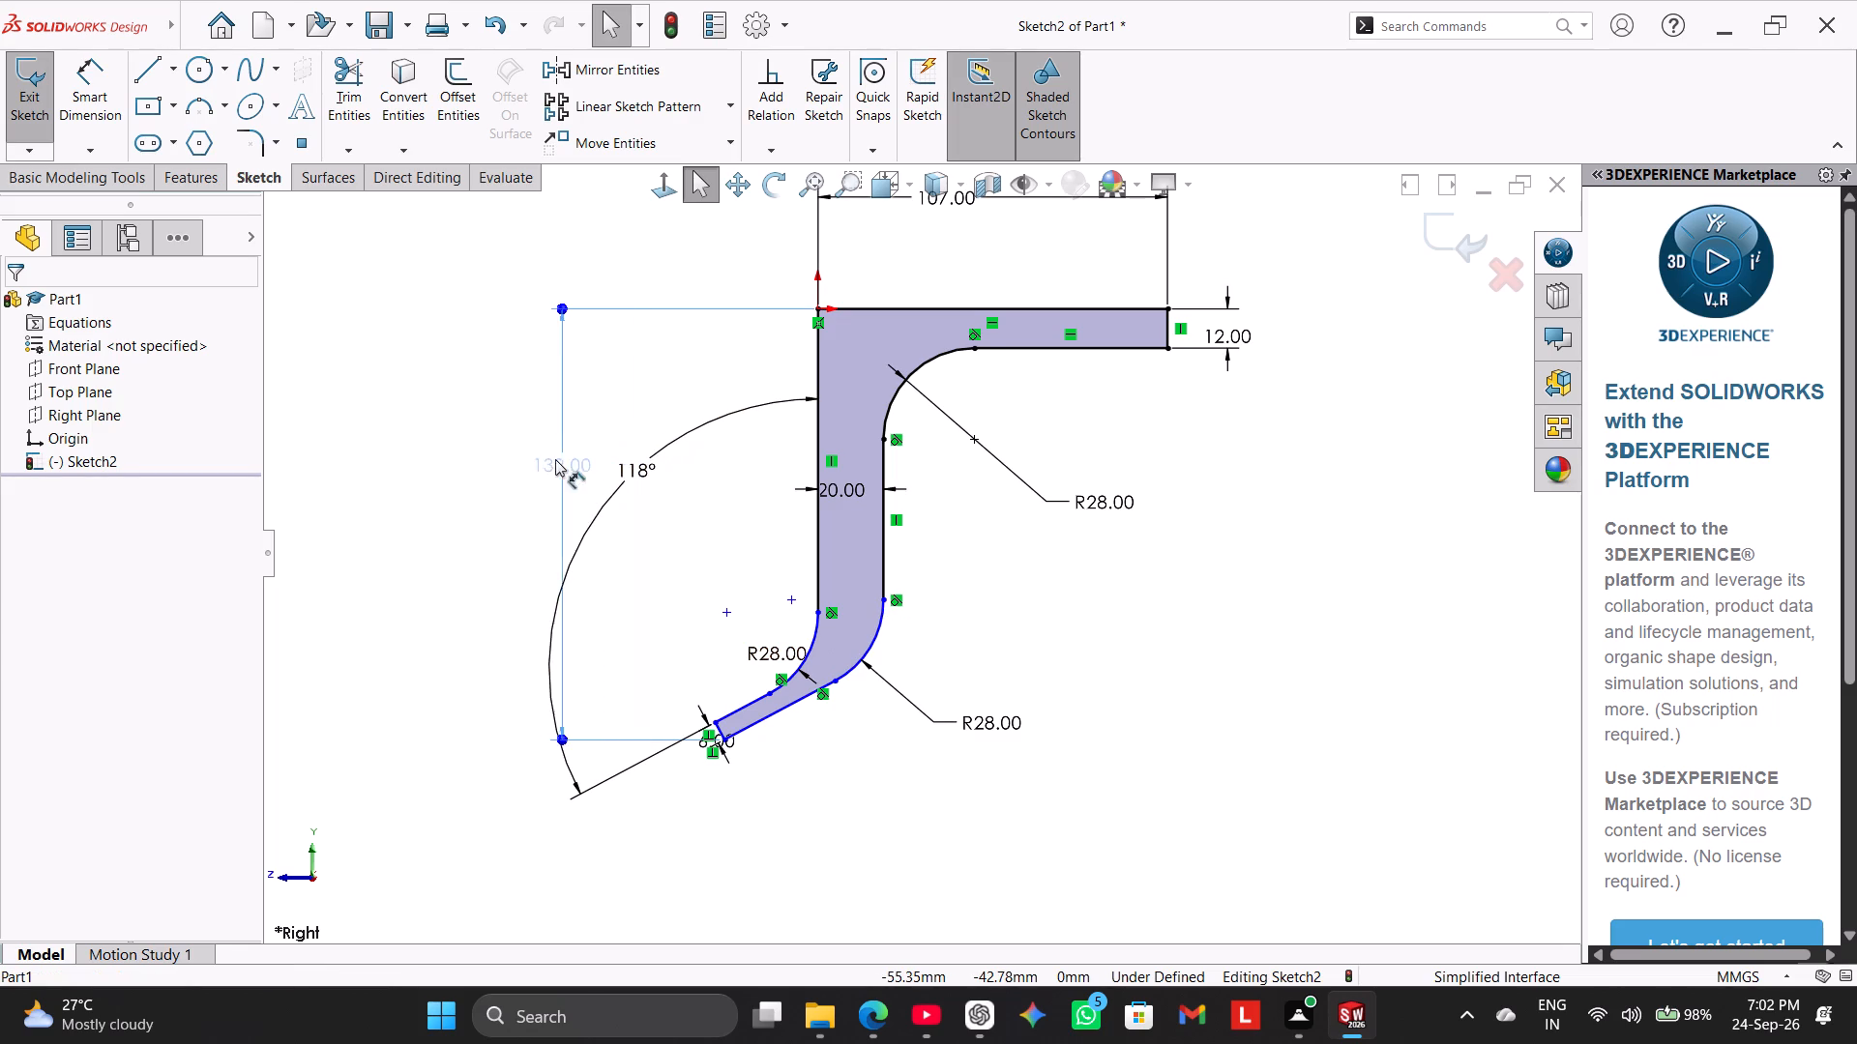
pyautogui.moveTo(555, 459); pyautogui.dragTo(515, 474)
pyautogui.moveTo(643, 469); pyautogui.dragTo(662, 455)
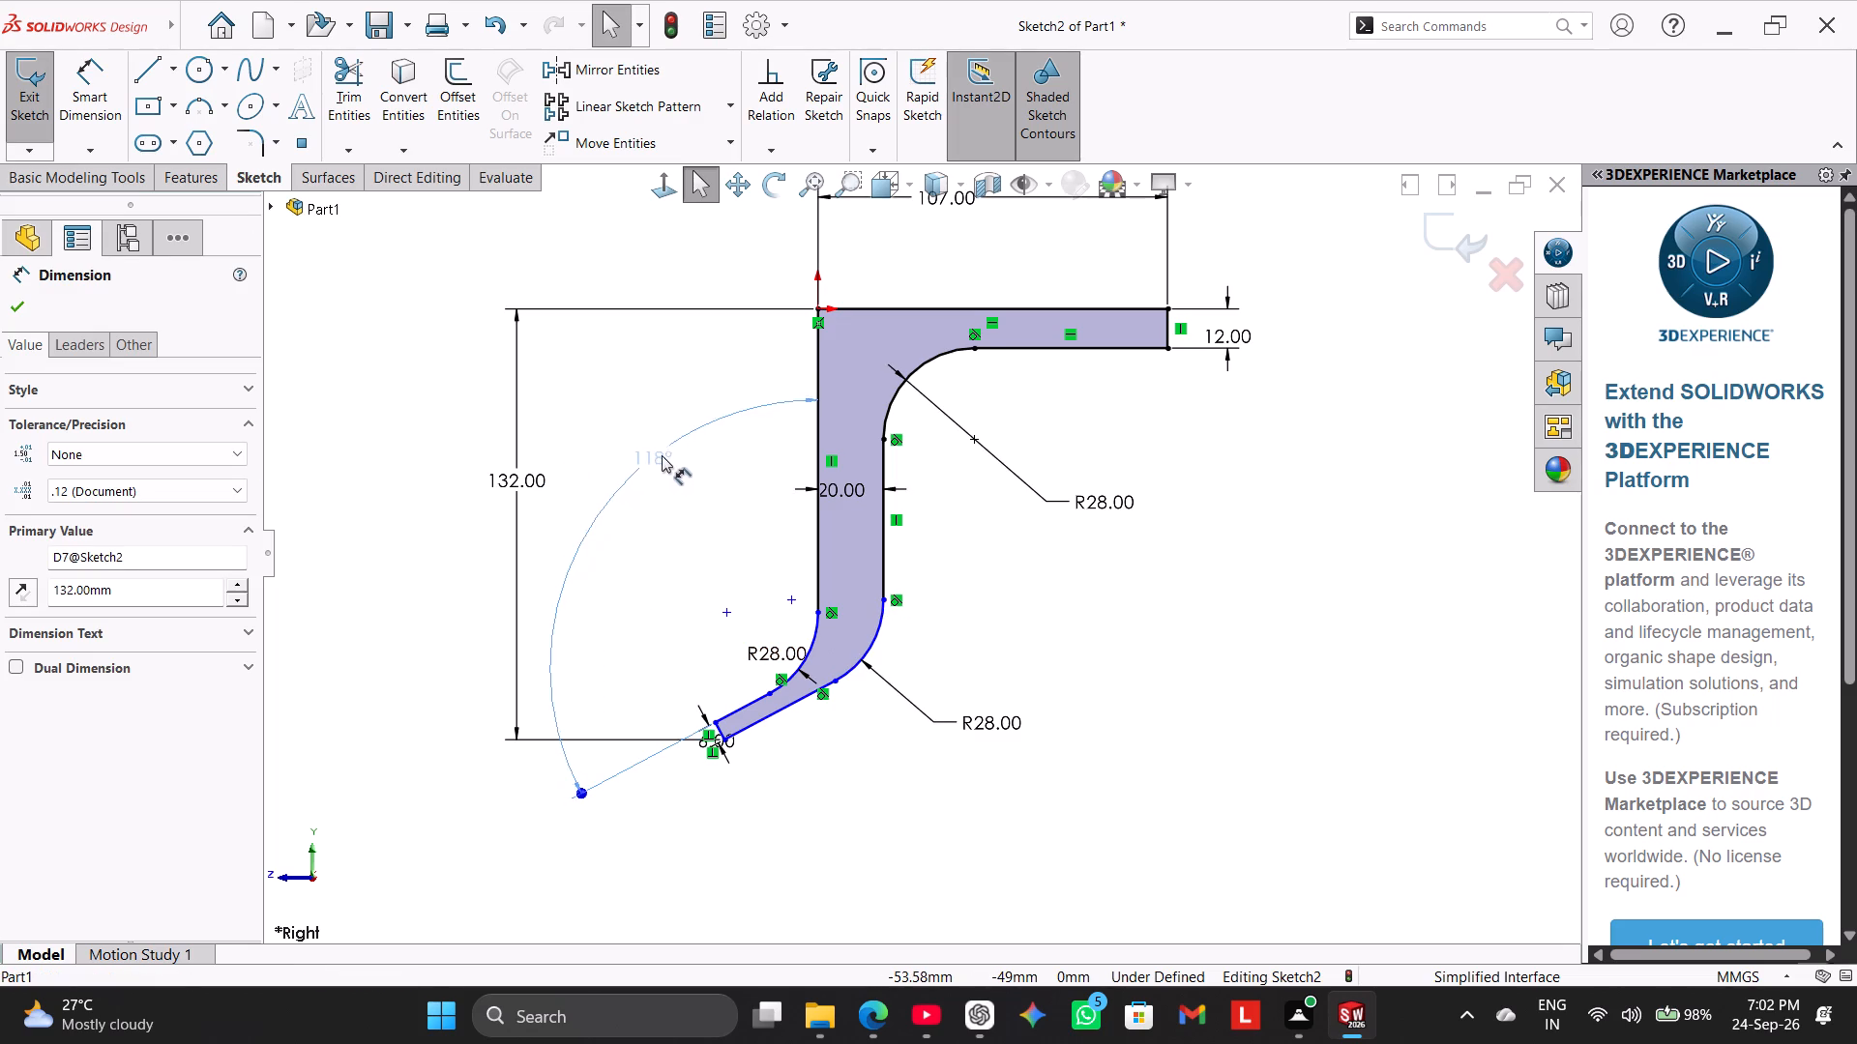
pyautogui.moveTo(662, 455); pyautogui.dragTo(639, 652)
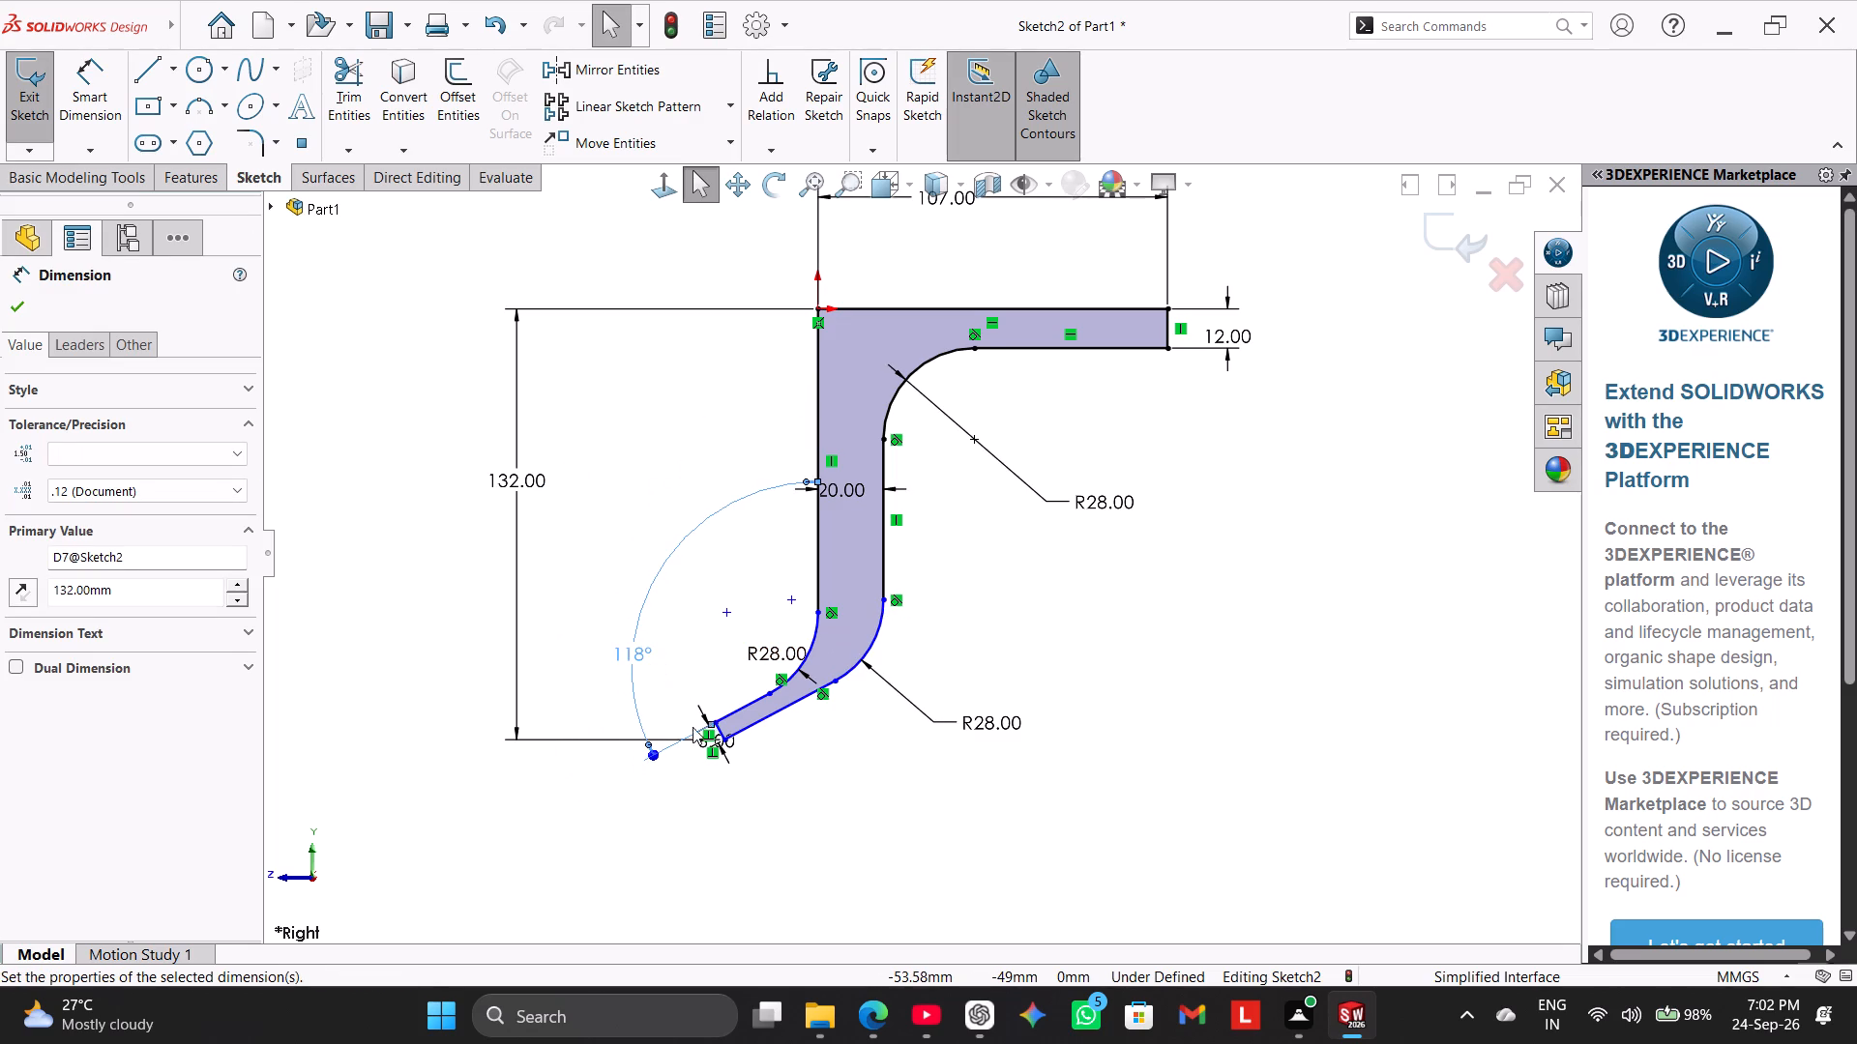
# Pull the slanted leg's 6 mm end line outward to lengthen the leg.
pyautogui.scroll(-5, 823, 791)
pyautogui.moveTo(647, 583); pyautogui.dragTo(568, 642)
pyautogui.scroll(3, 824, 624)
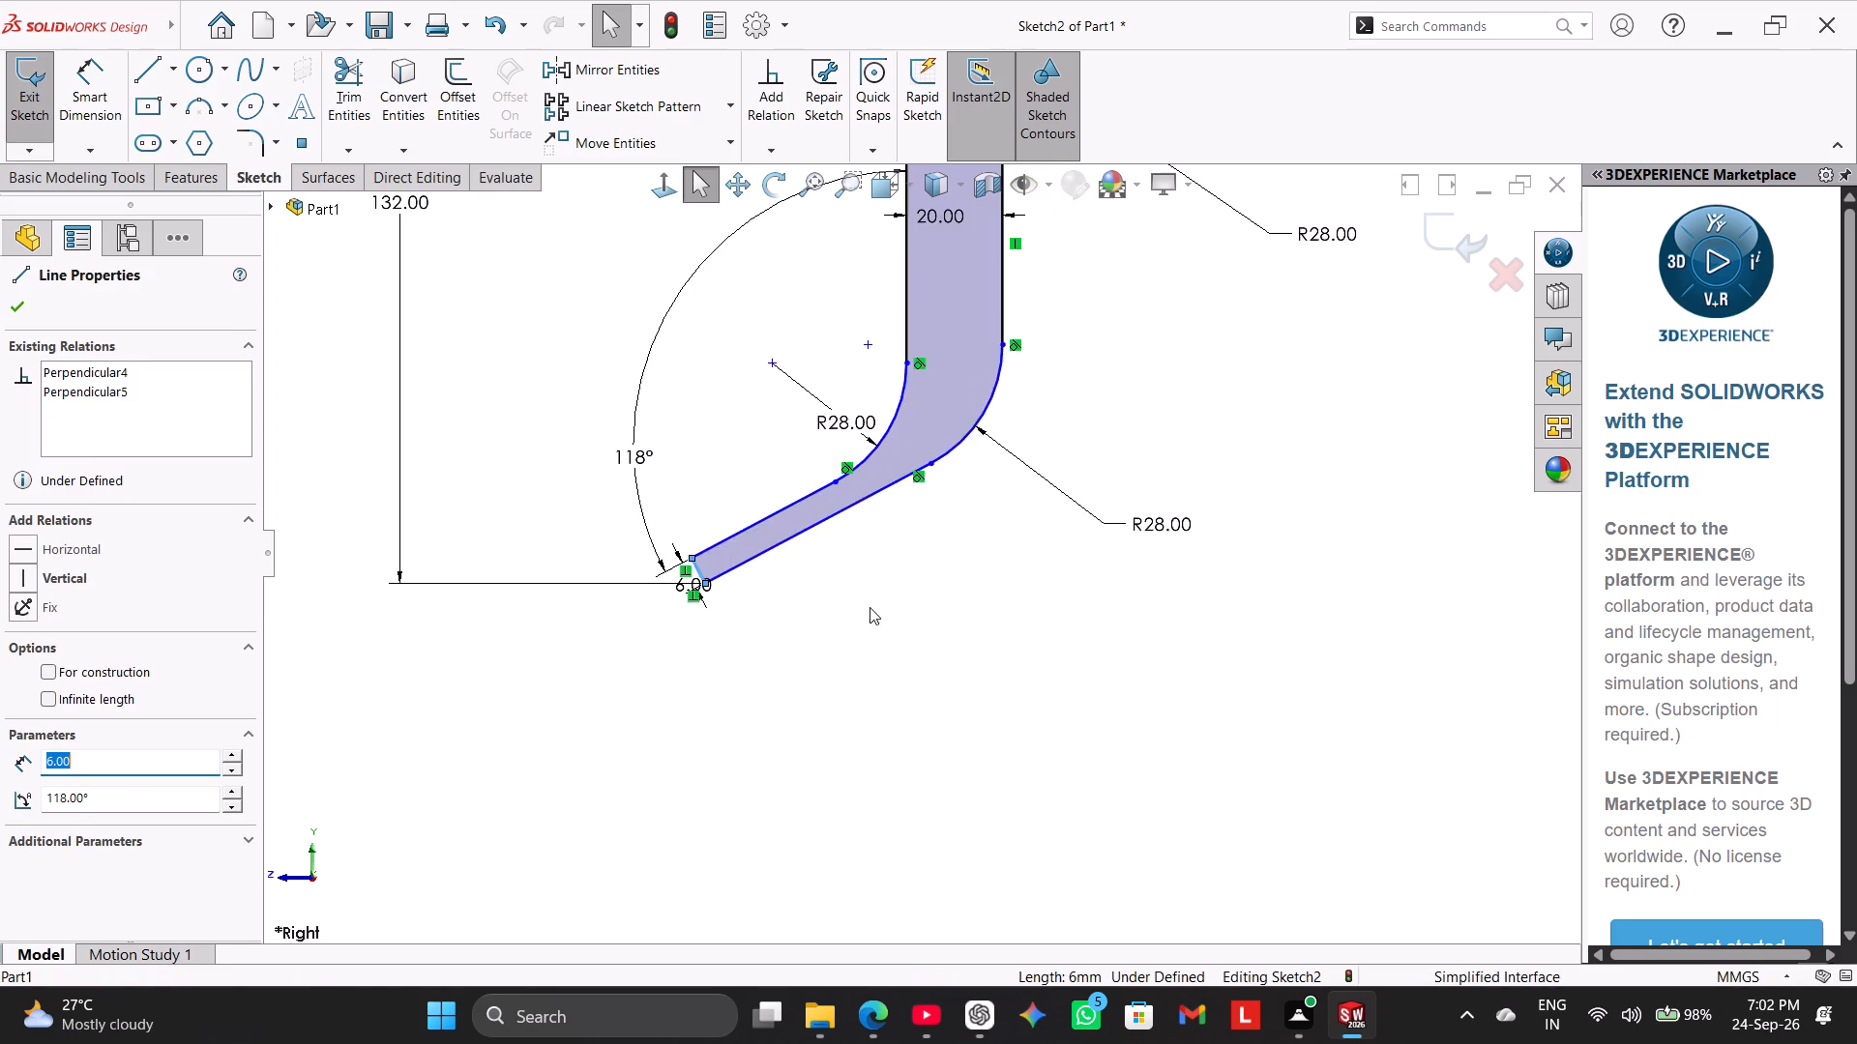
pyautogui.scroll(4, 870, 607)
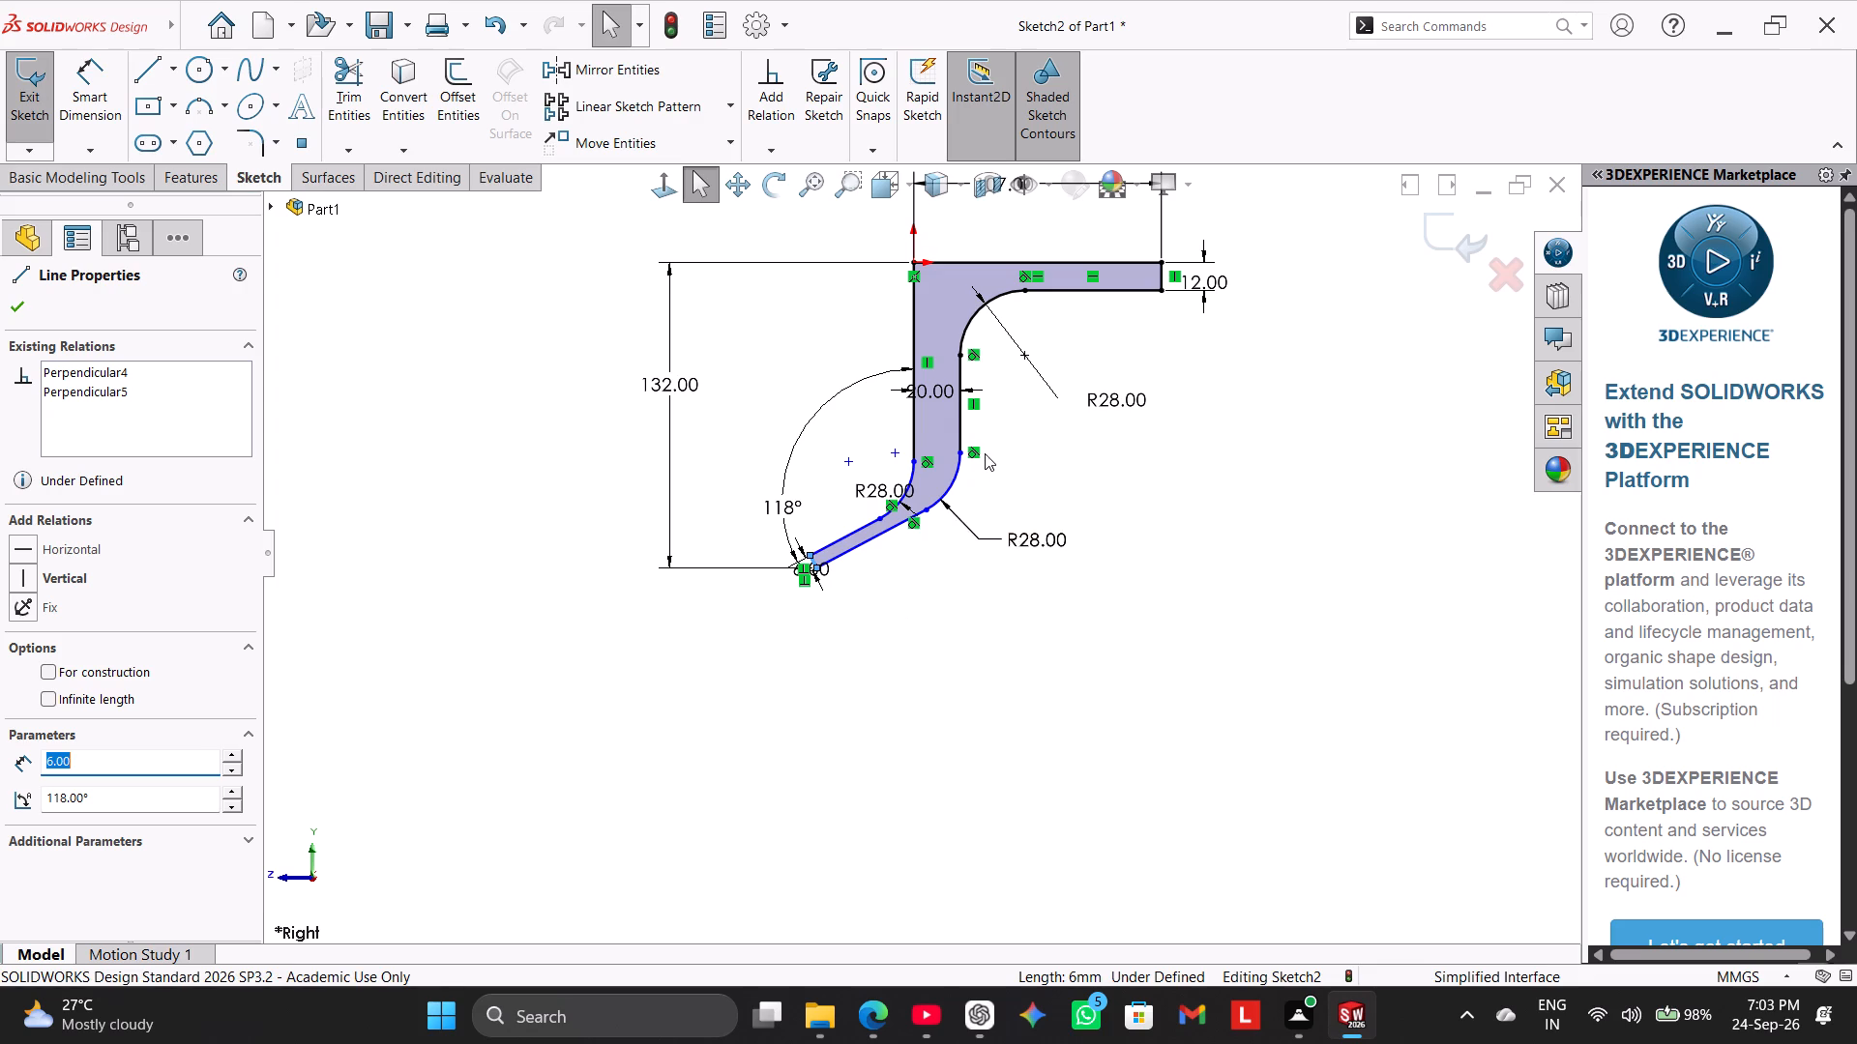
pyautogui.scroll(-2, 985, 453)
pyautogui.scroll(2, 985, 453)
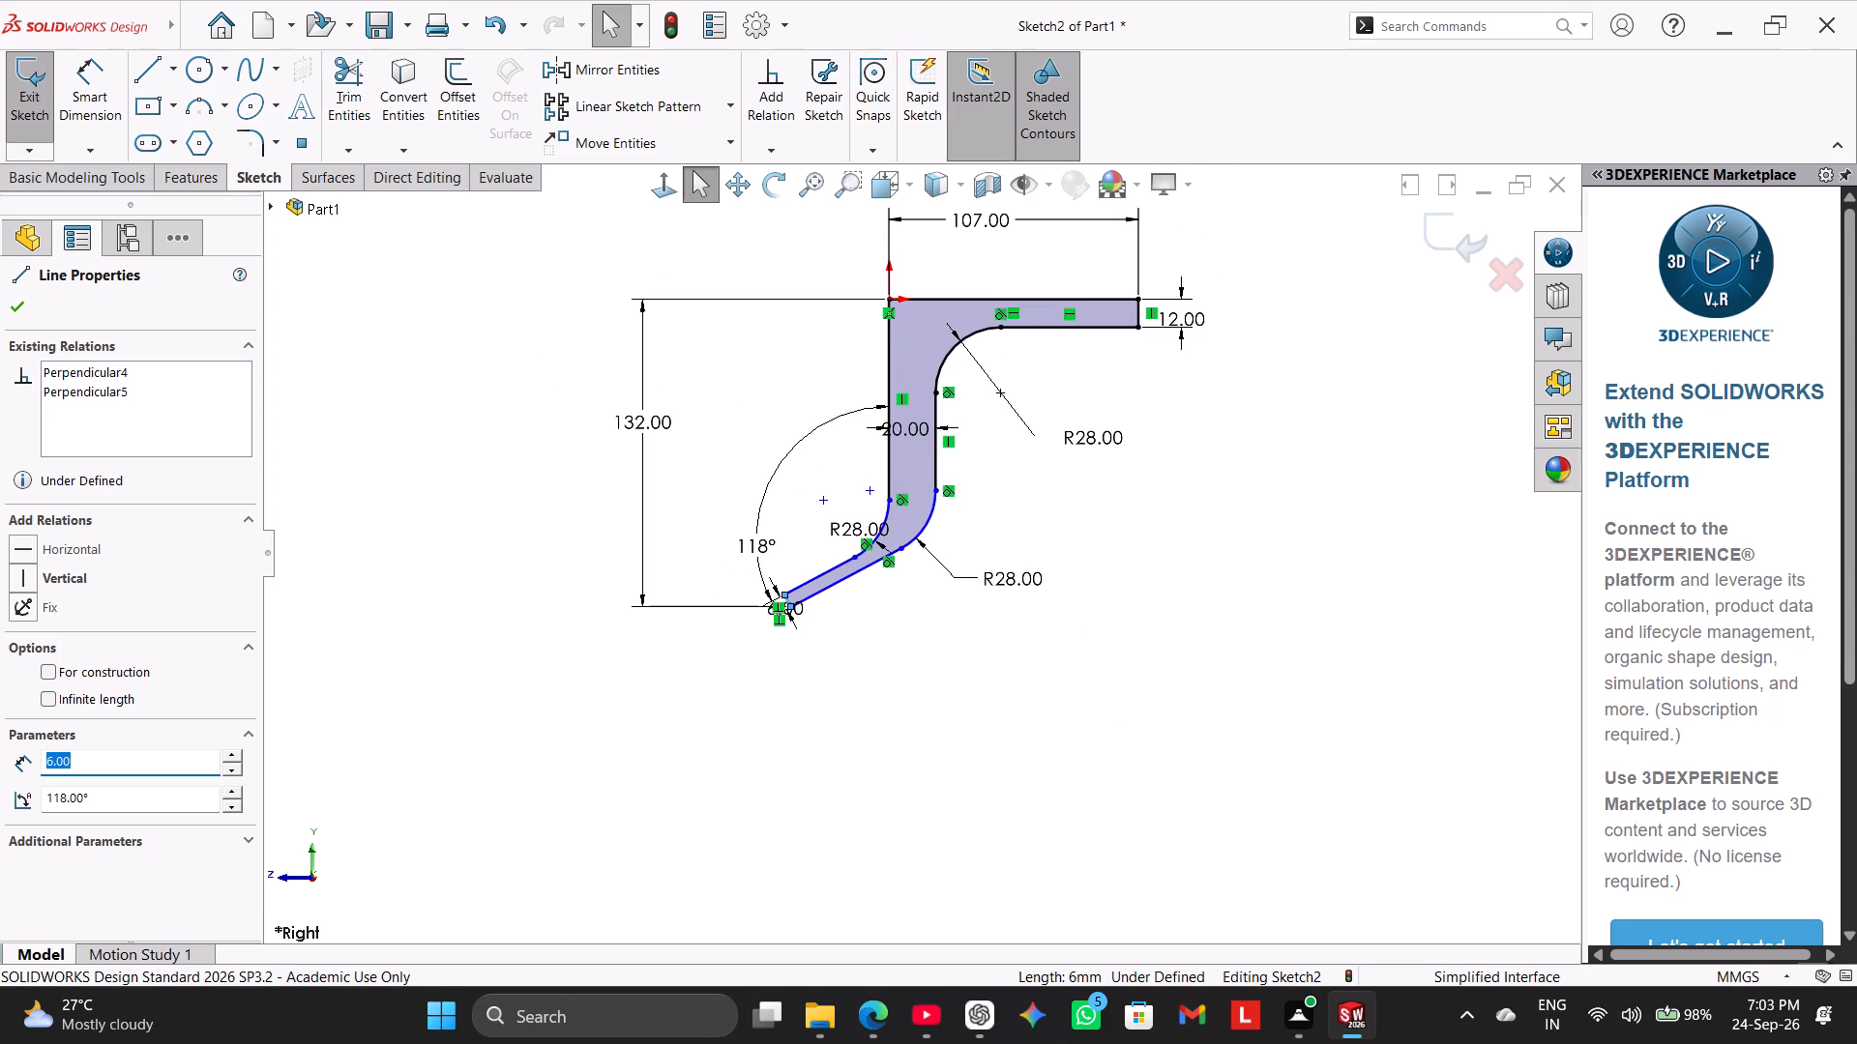
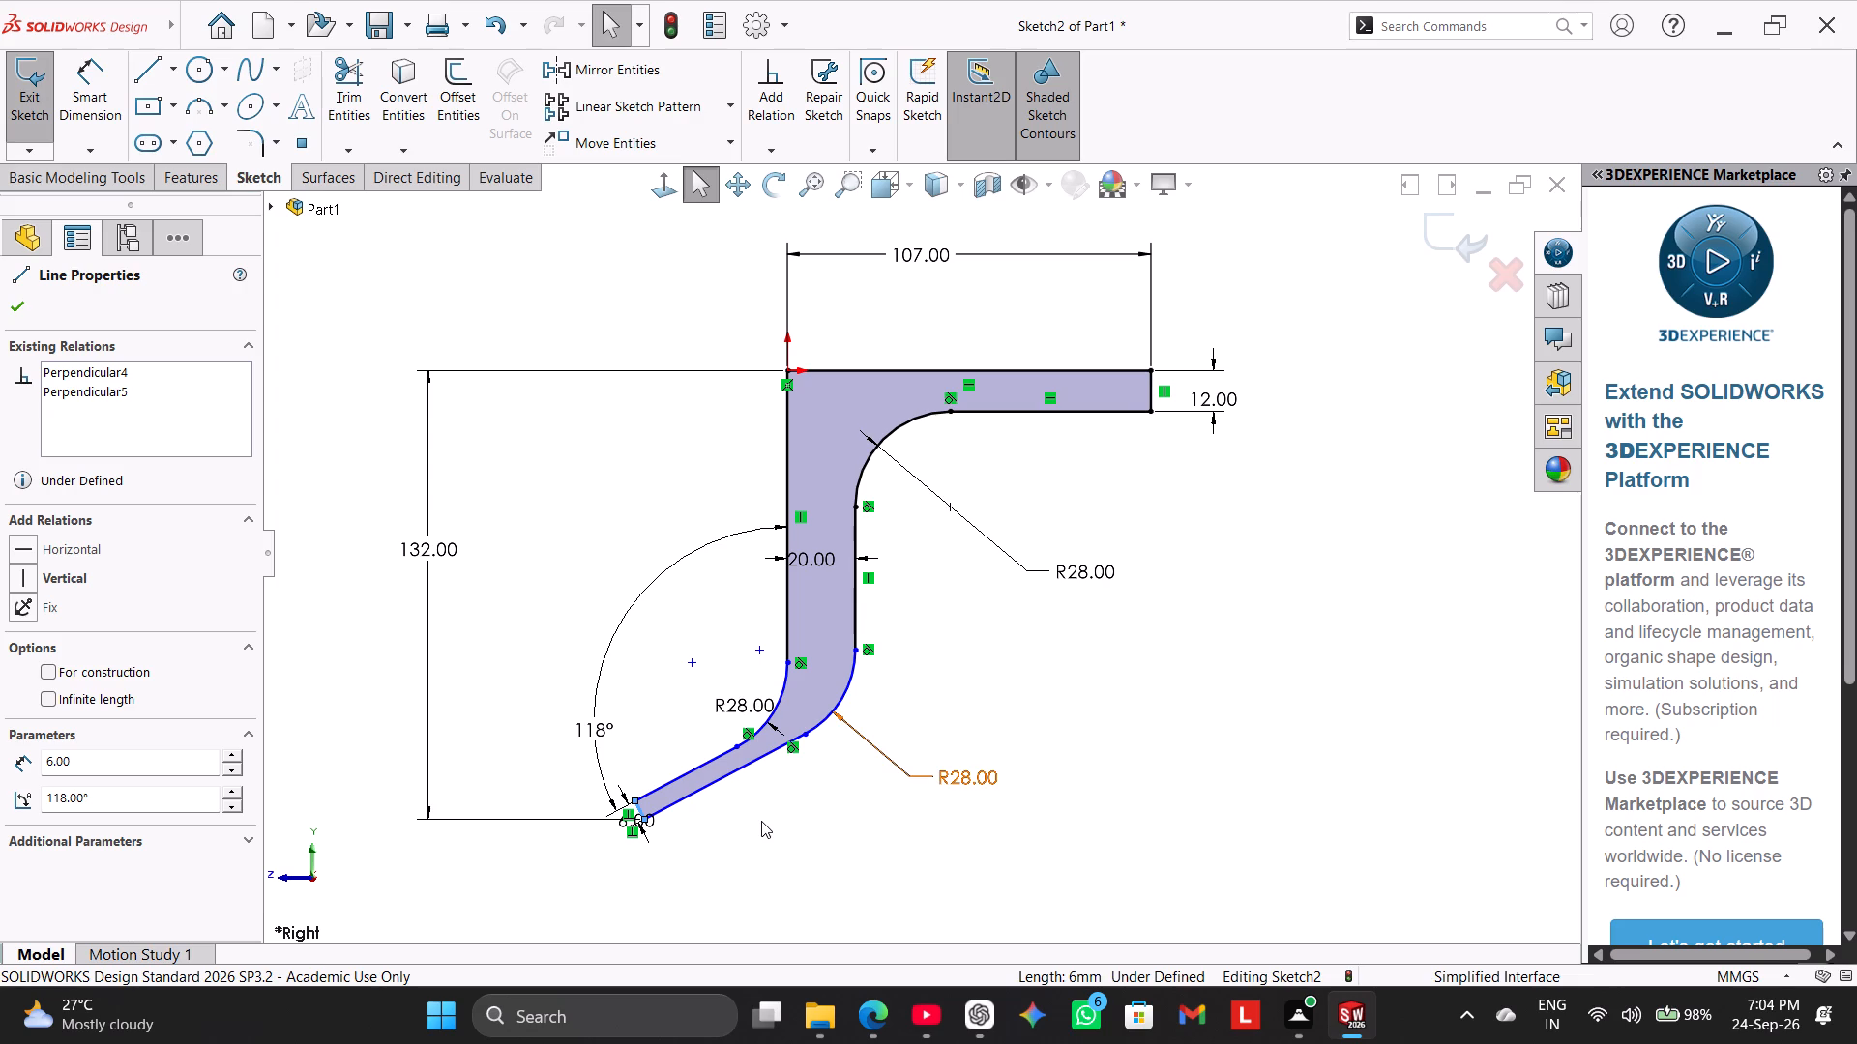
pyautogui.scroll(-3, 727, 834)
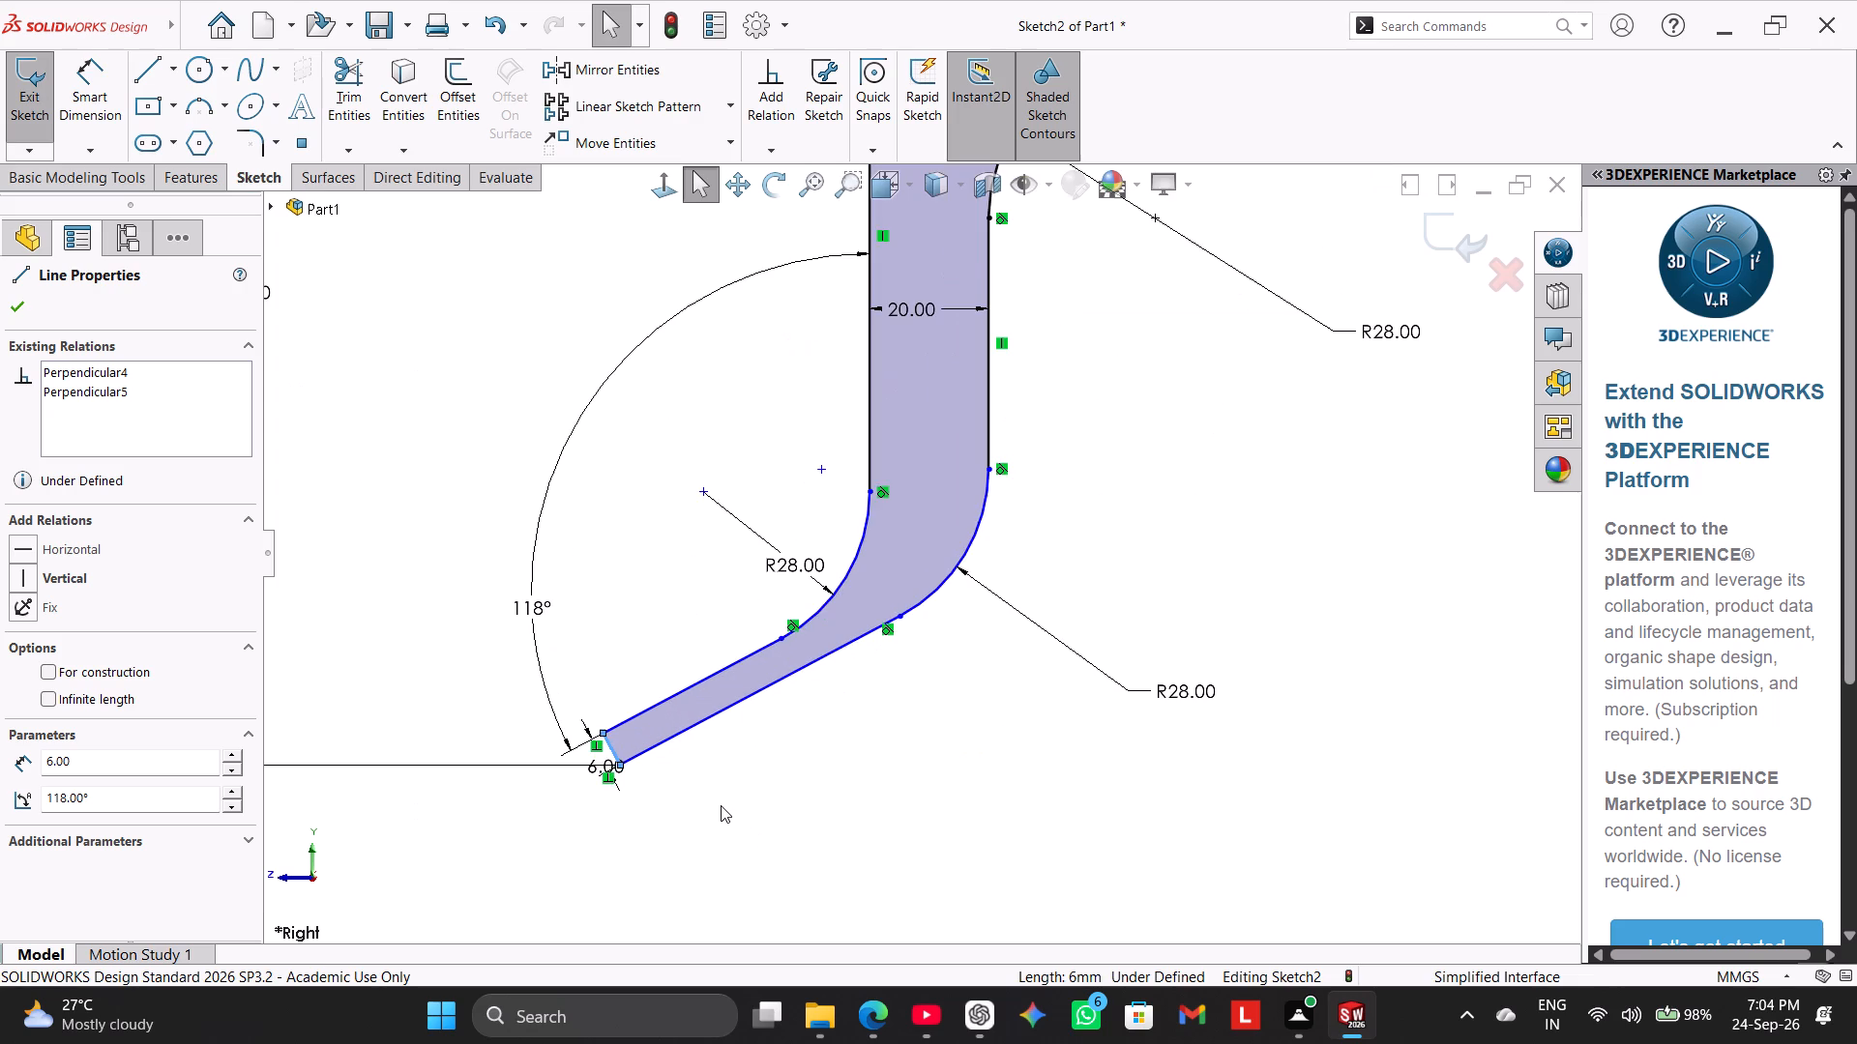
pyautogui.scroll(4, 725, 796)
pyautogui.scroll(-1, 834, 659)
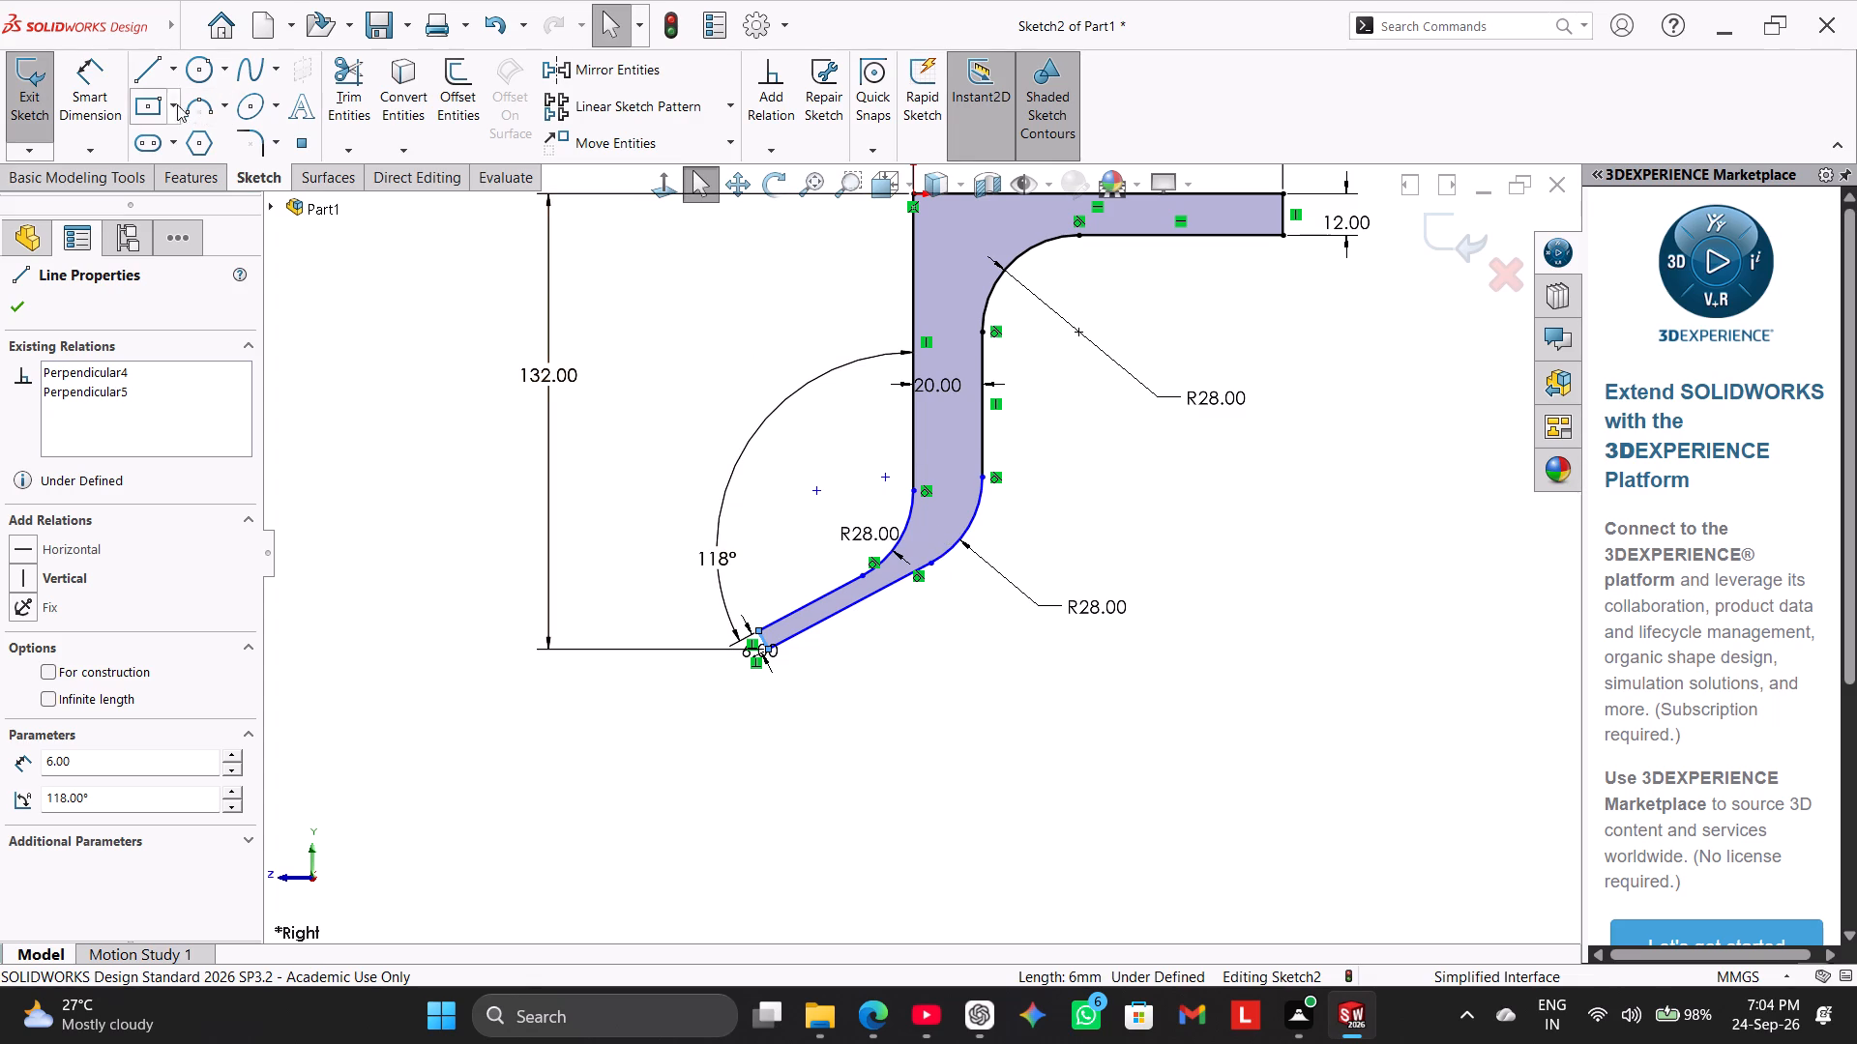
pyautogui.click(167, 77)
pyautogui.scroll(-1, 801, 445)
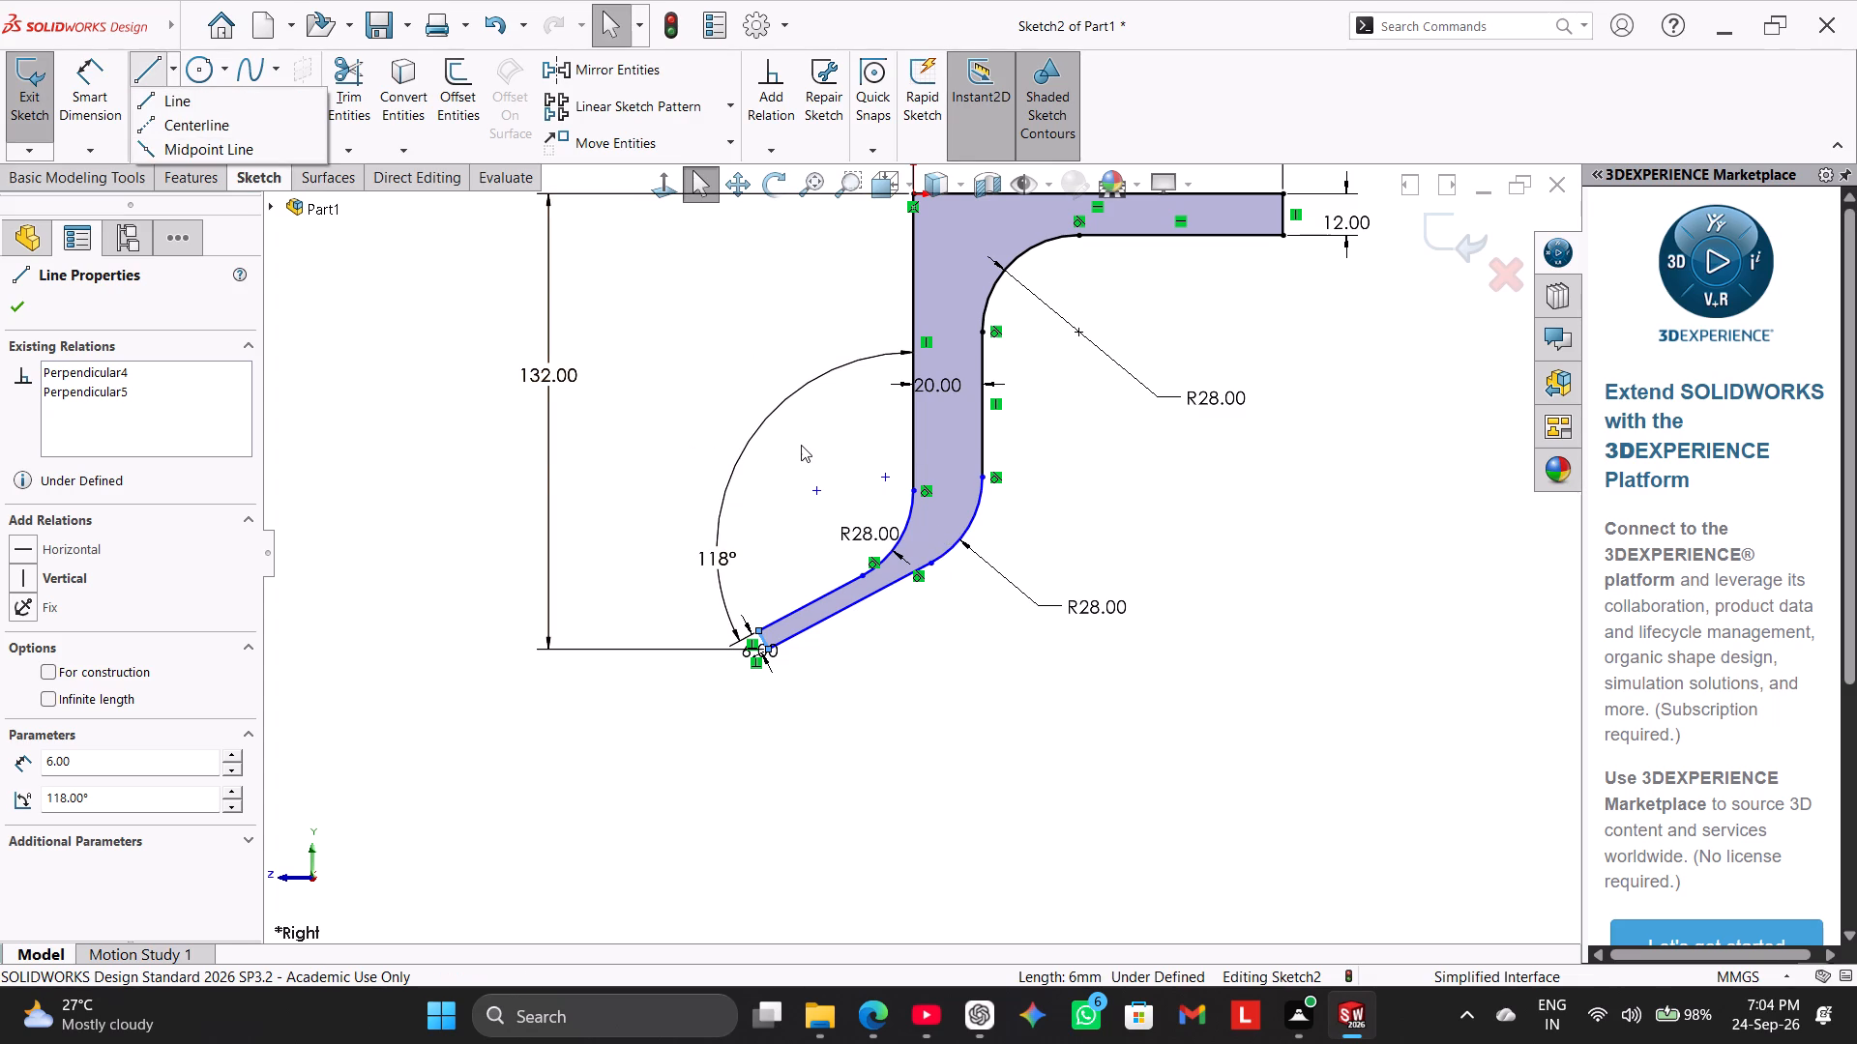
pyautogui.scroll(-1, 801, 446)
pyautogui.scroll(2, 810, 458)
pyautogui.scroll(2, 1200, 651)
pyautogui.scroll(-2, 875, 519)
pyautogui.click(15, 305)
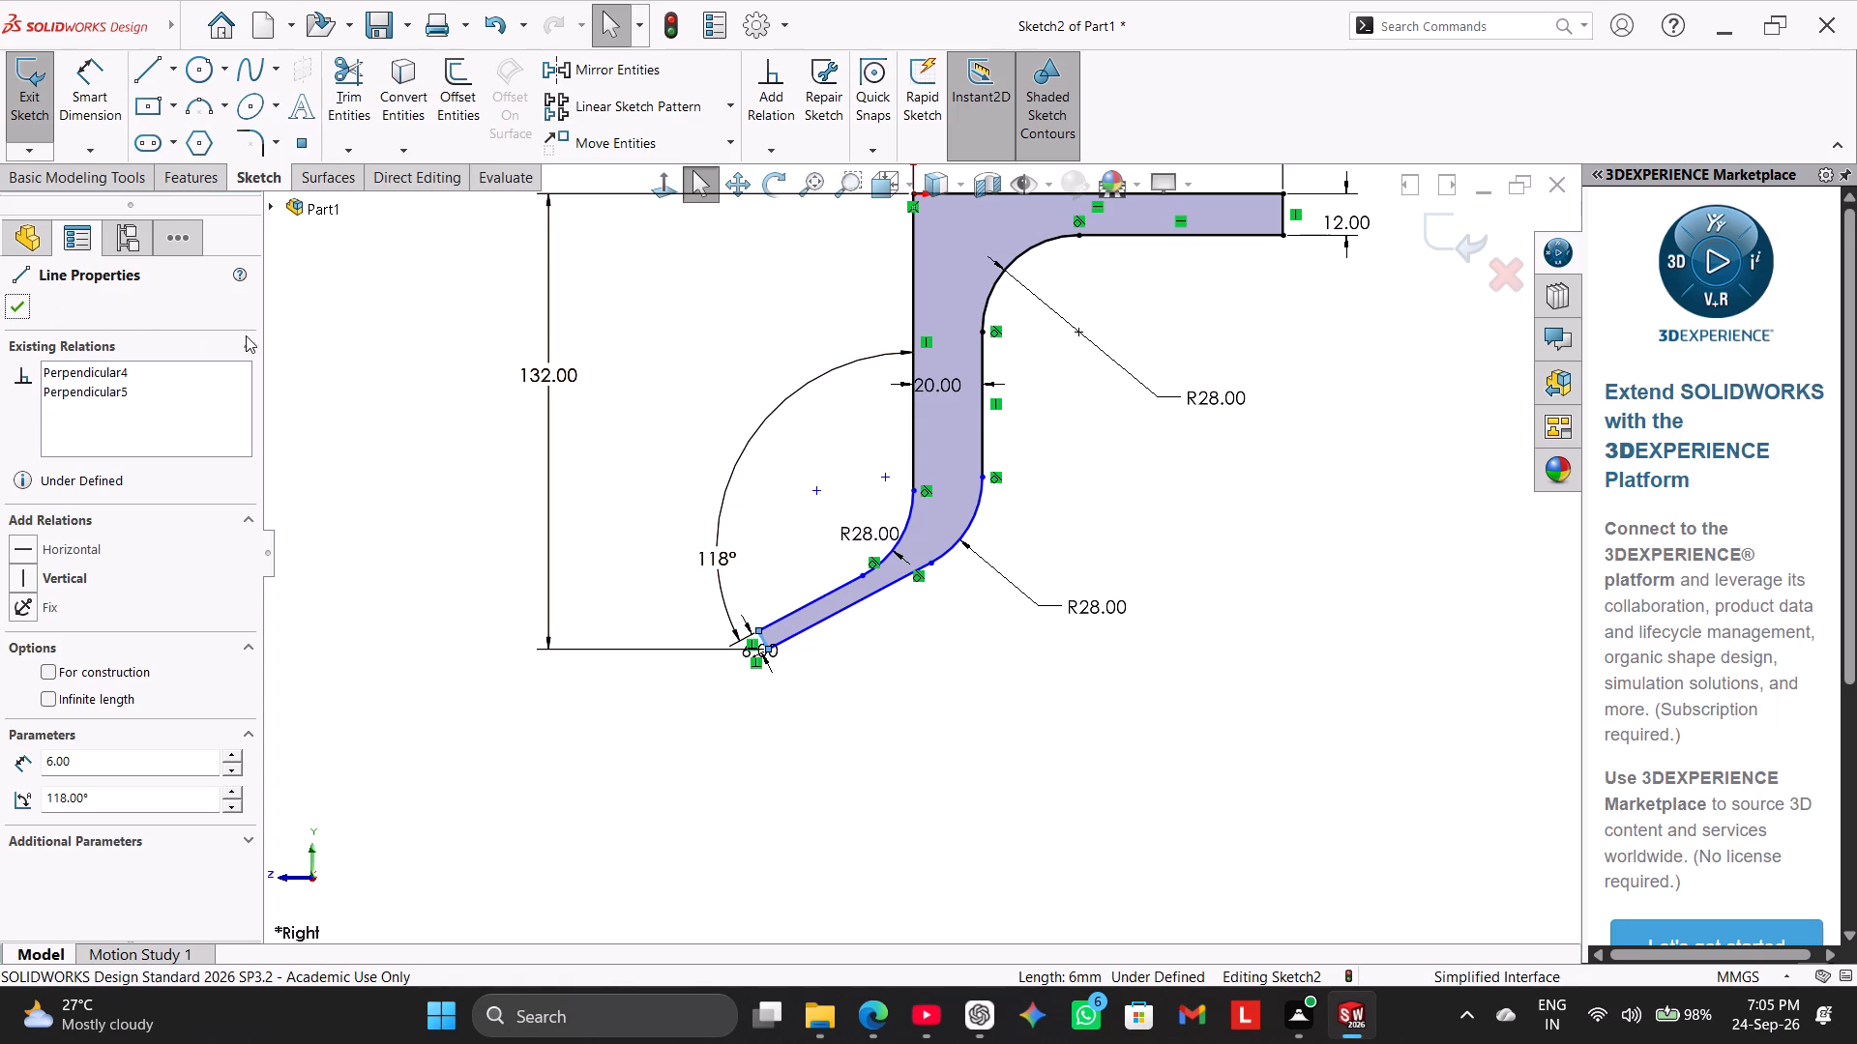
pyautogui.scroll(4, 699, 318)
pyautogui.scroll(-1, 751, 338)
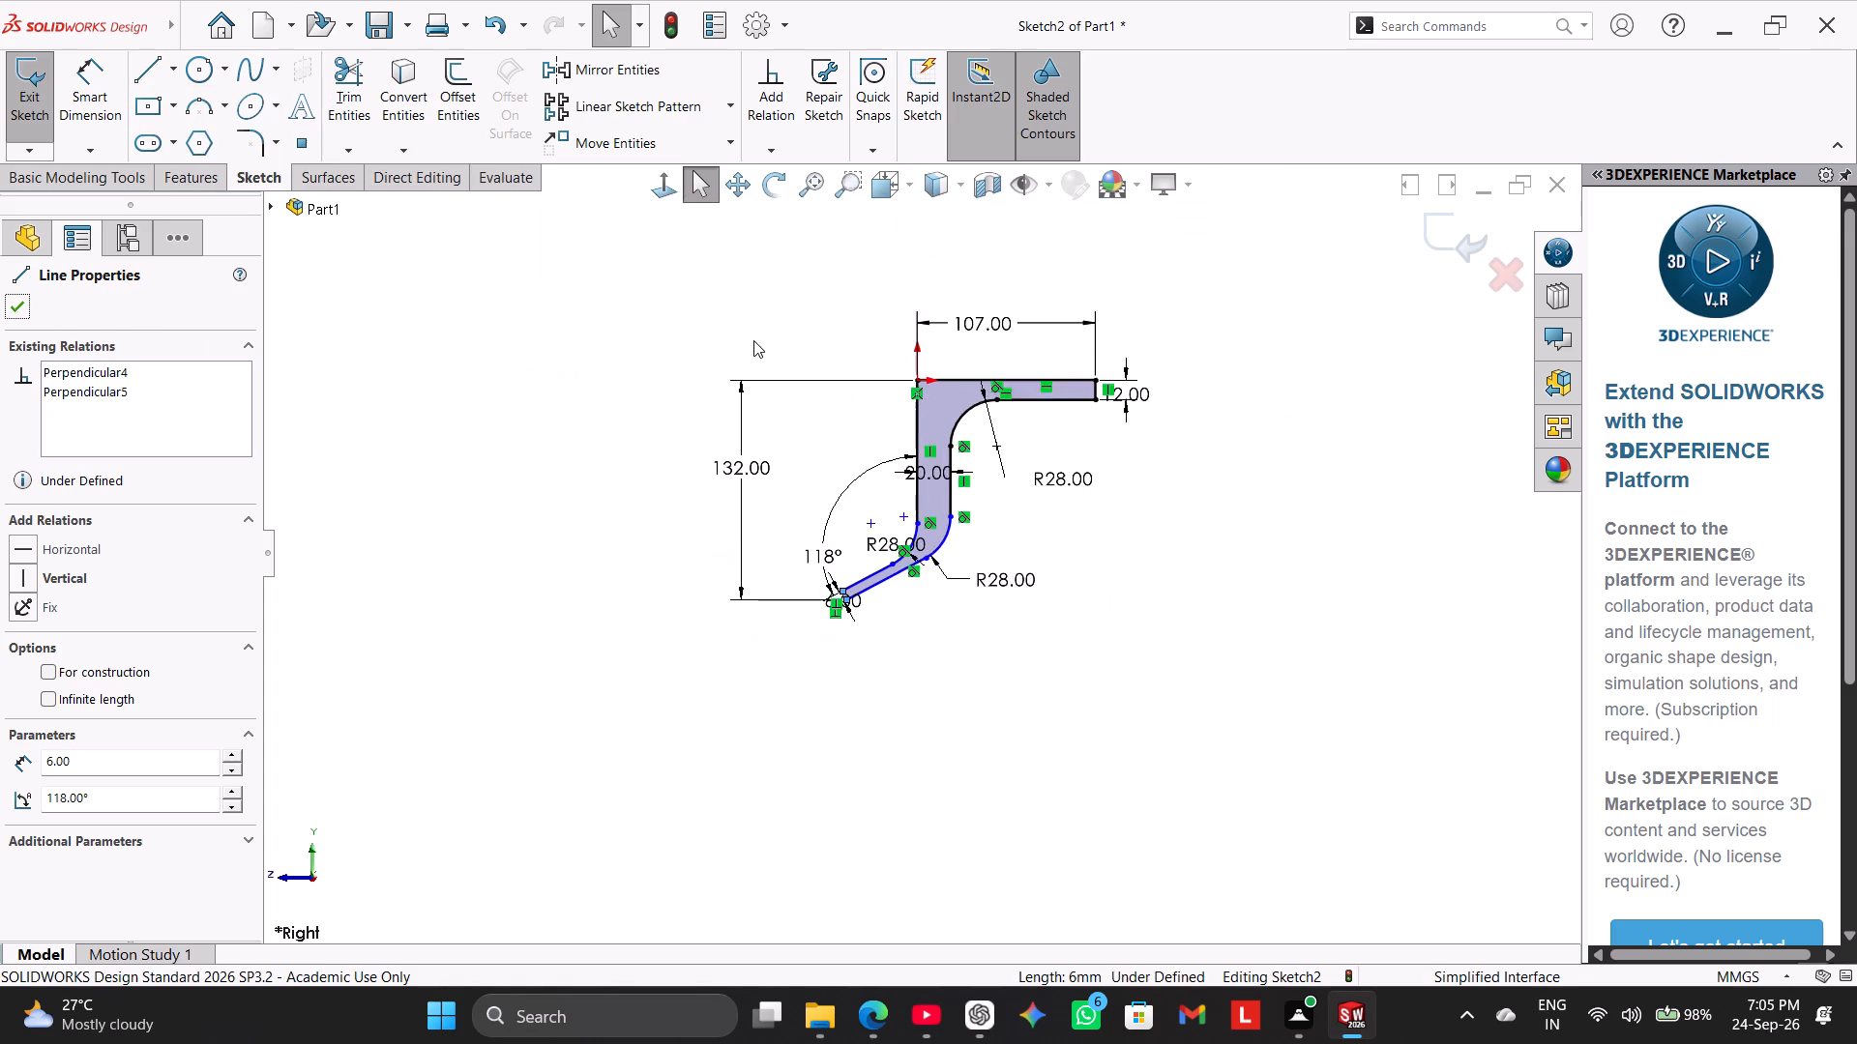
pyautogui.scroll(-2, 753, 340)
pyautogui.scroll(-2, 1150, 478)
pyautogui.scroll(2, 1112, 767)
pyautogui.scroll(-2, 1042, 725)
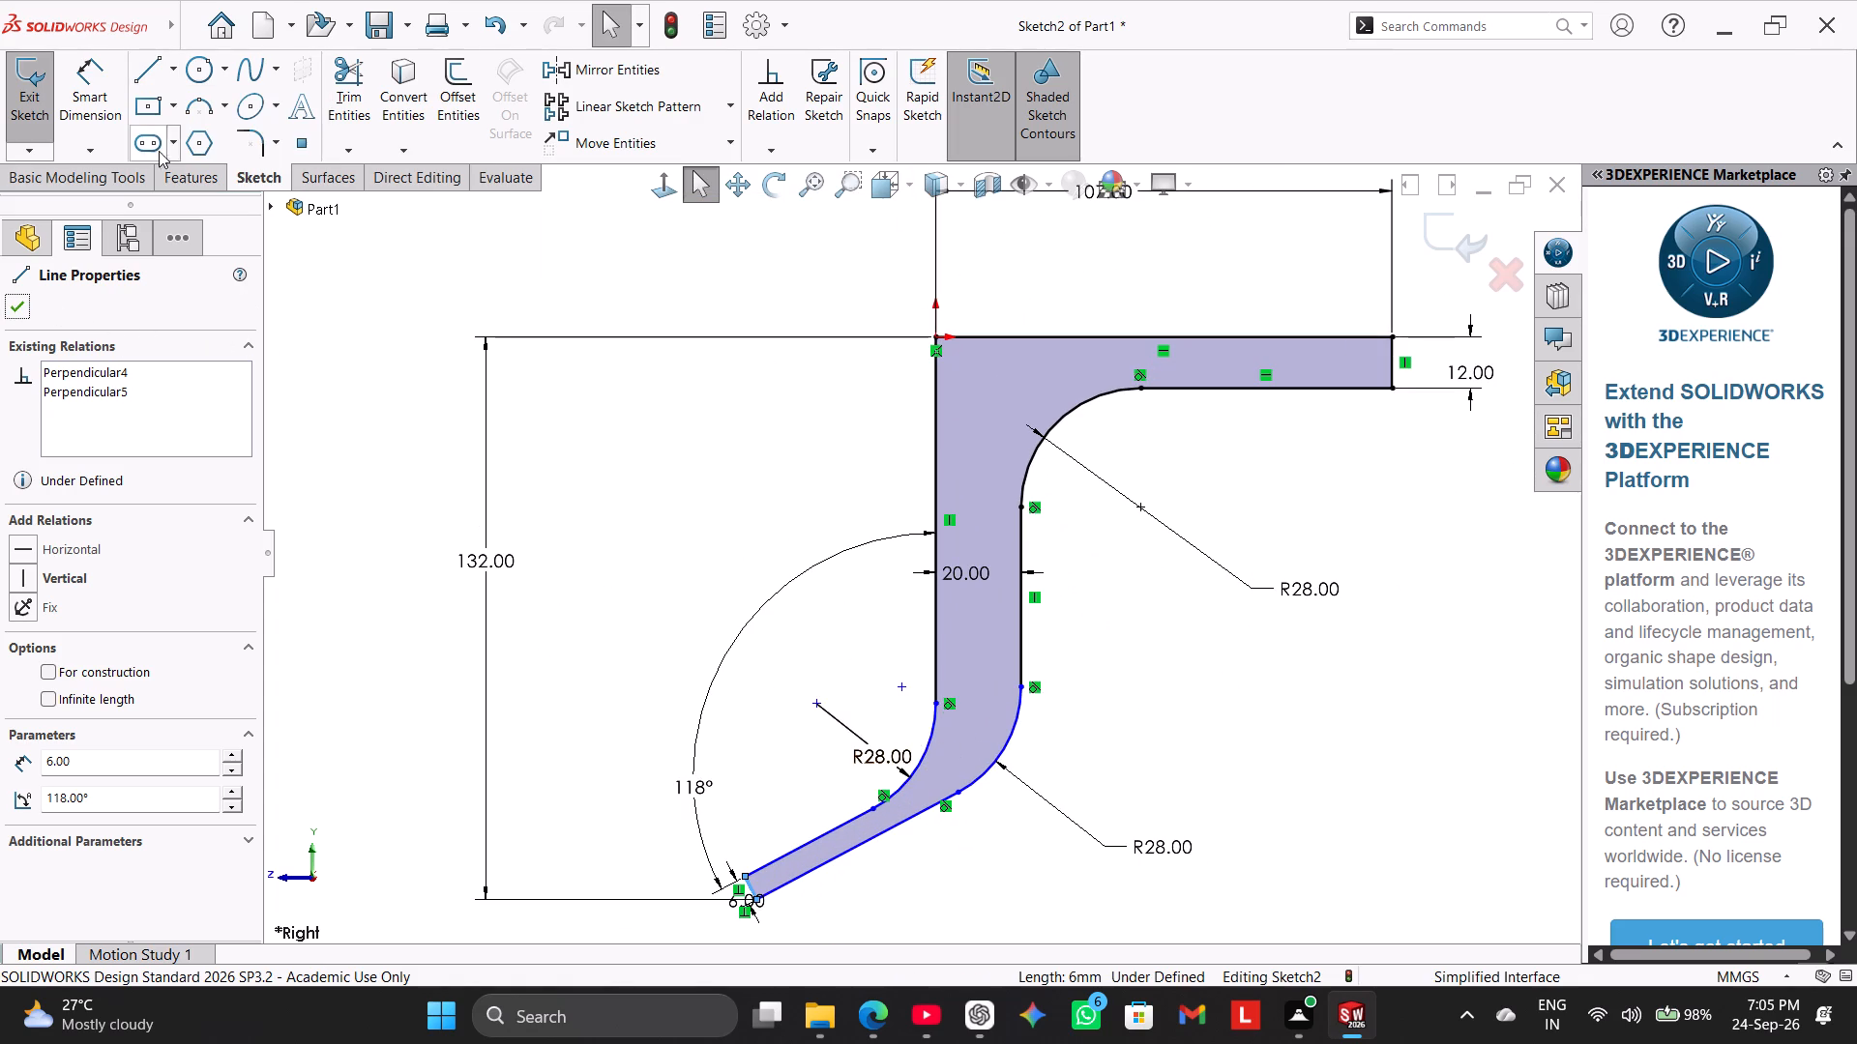
# Sketch a line about 30 mm long from the slanted leg's upper end corner, a tangent arc, and a 49 mm line to the upright.
pyautogui.click(141, 67)
pyautogui.scroll(-3, 755, 697)
pyautogui.scroll(2, 795, 739)
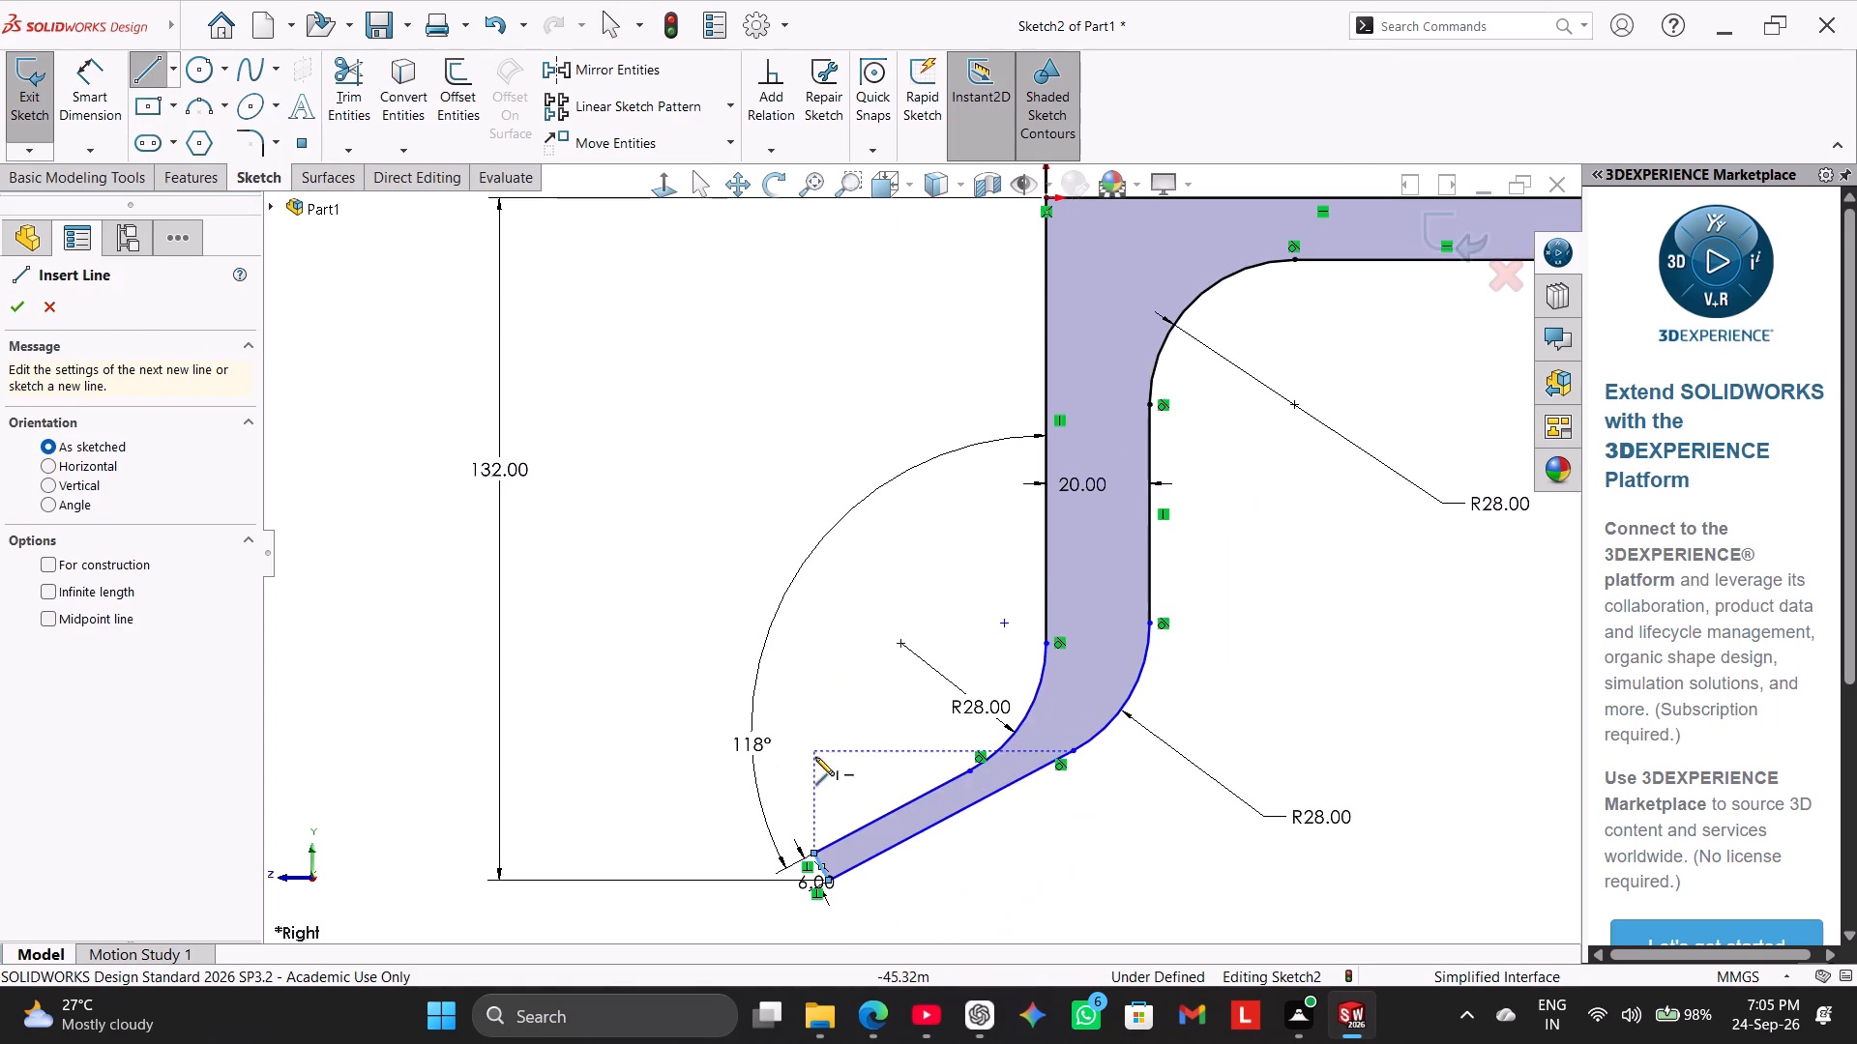
pyautogui.scroll(-1, 941, 865)
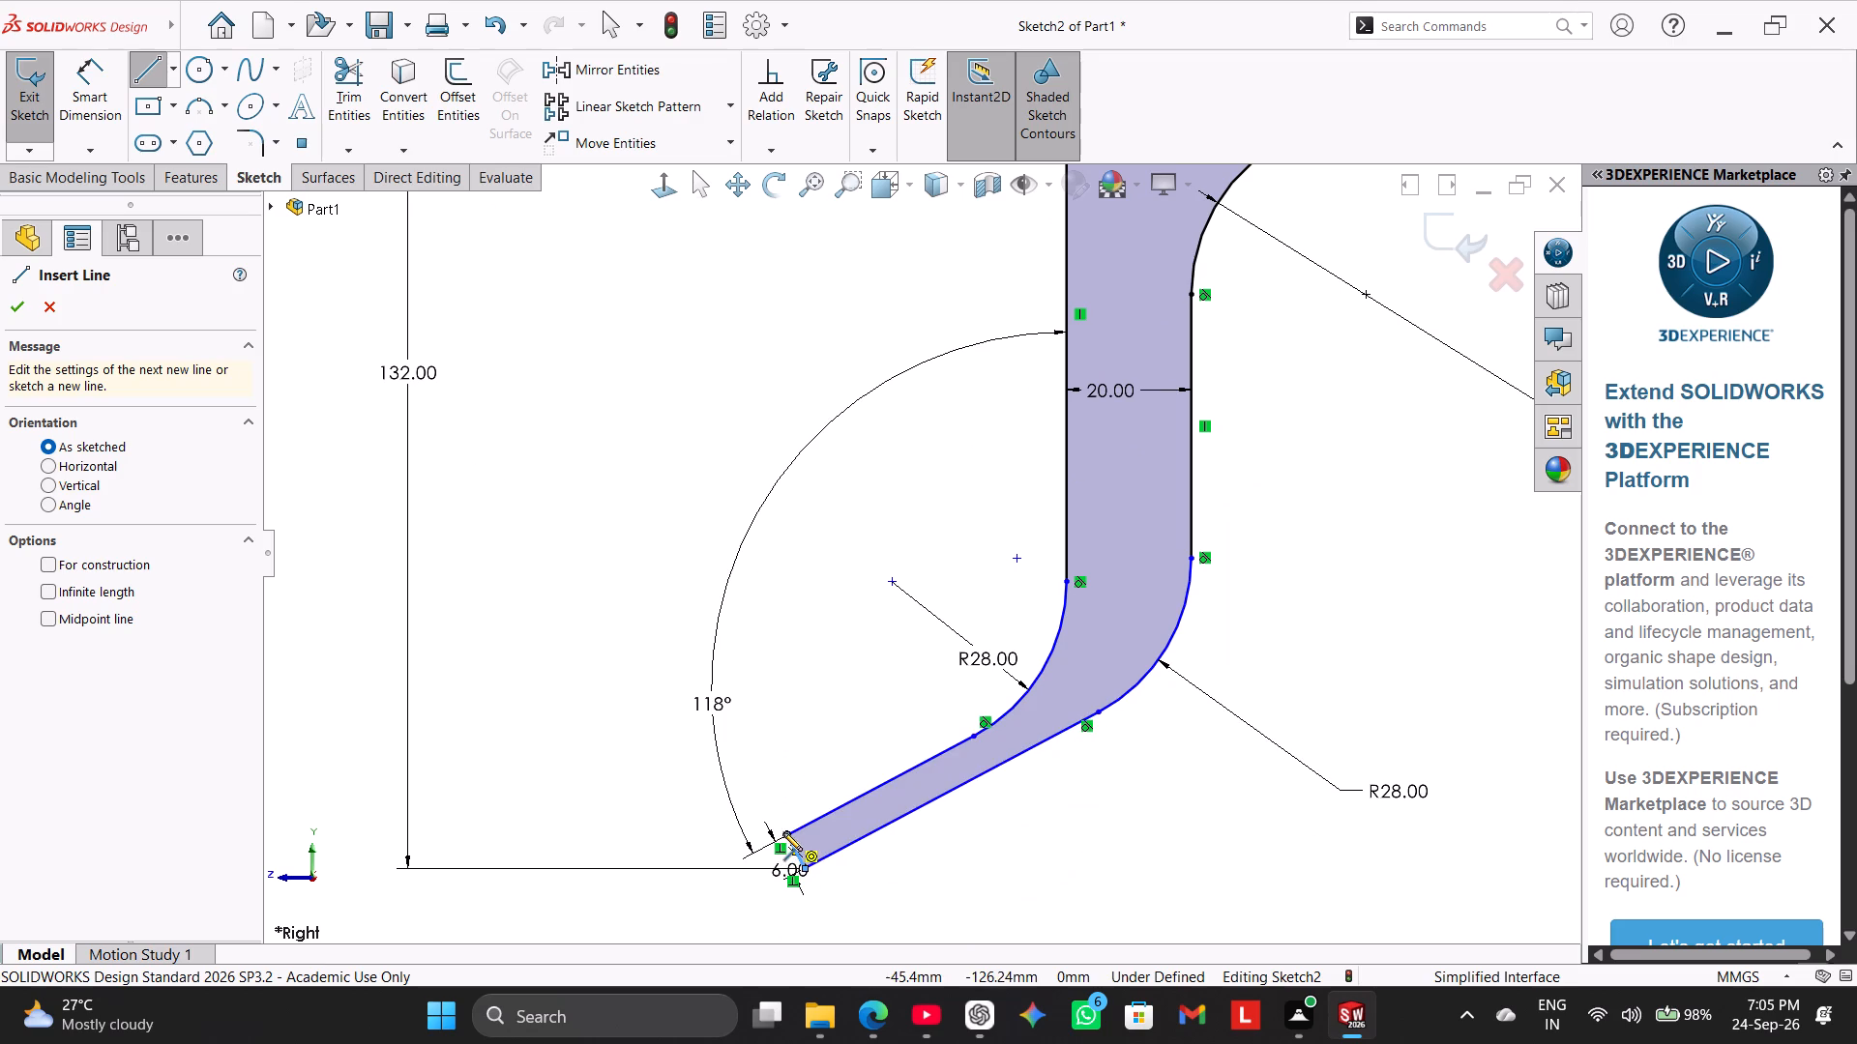
pyautogui.click(789, 835)
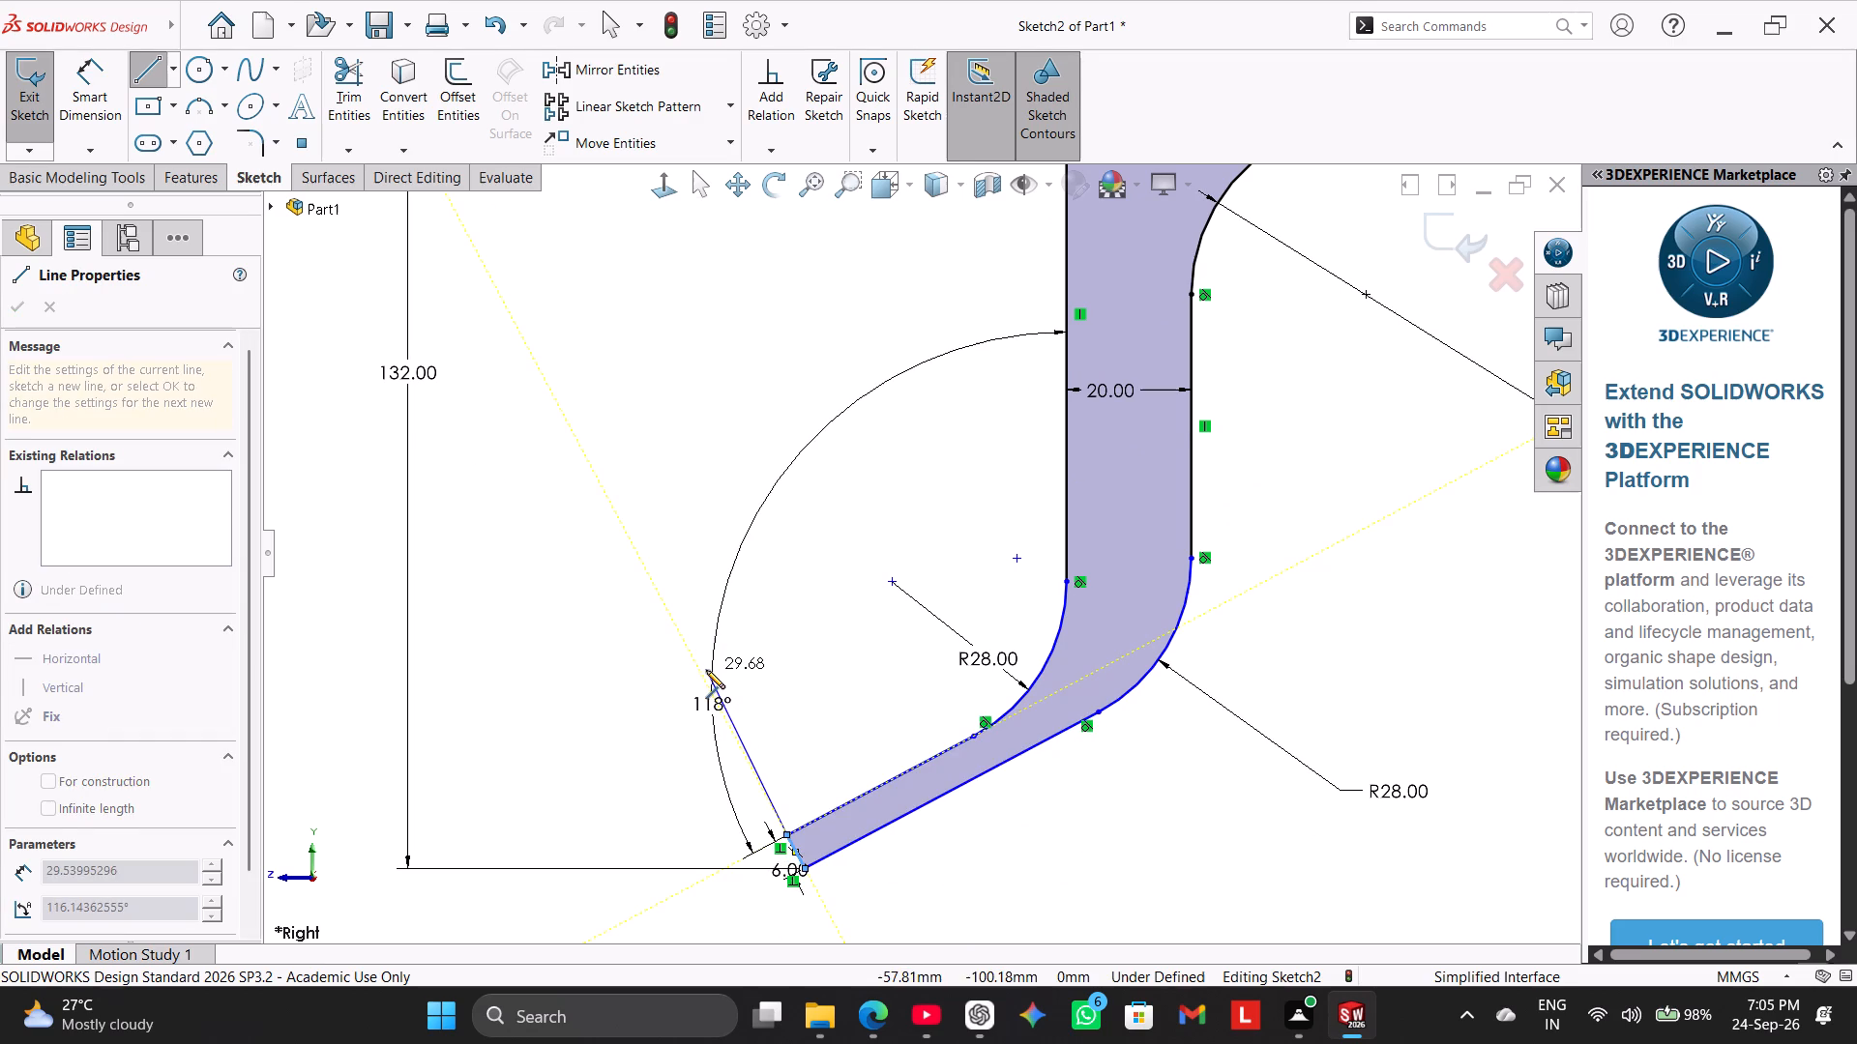
pyautogui.click(706, 670)
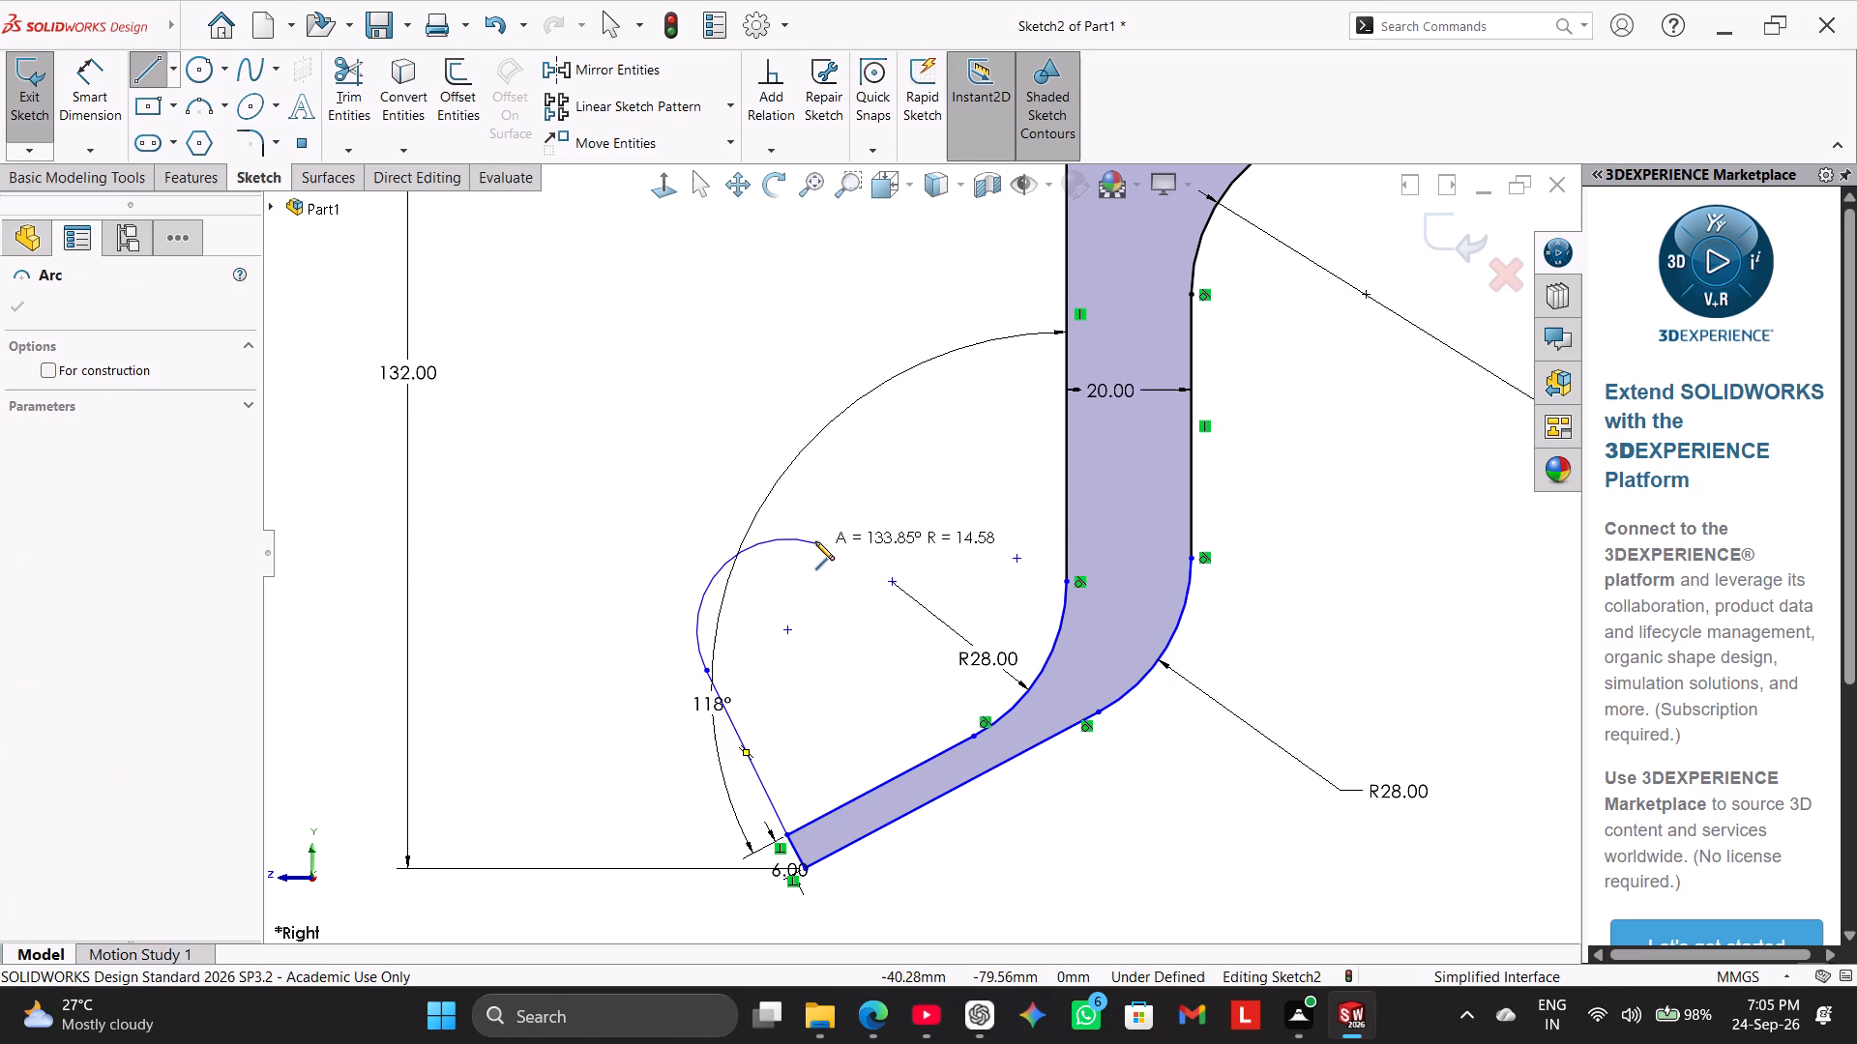
pyautogui.click(764, 534)
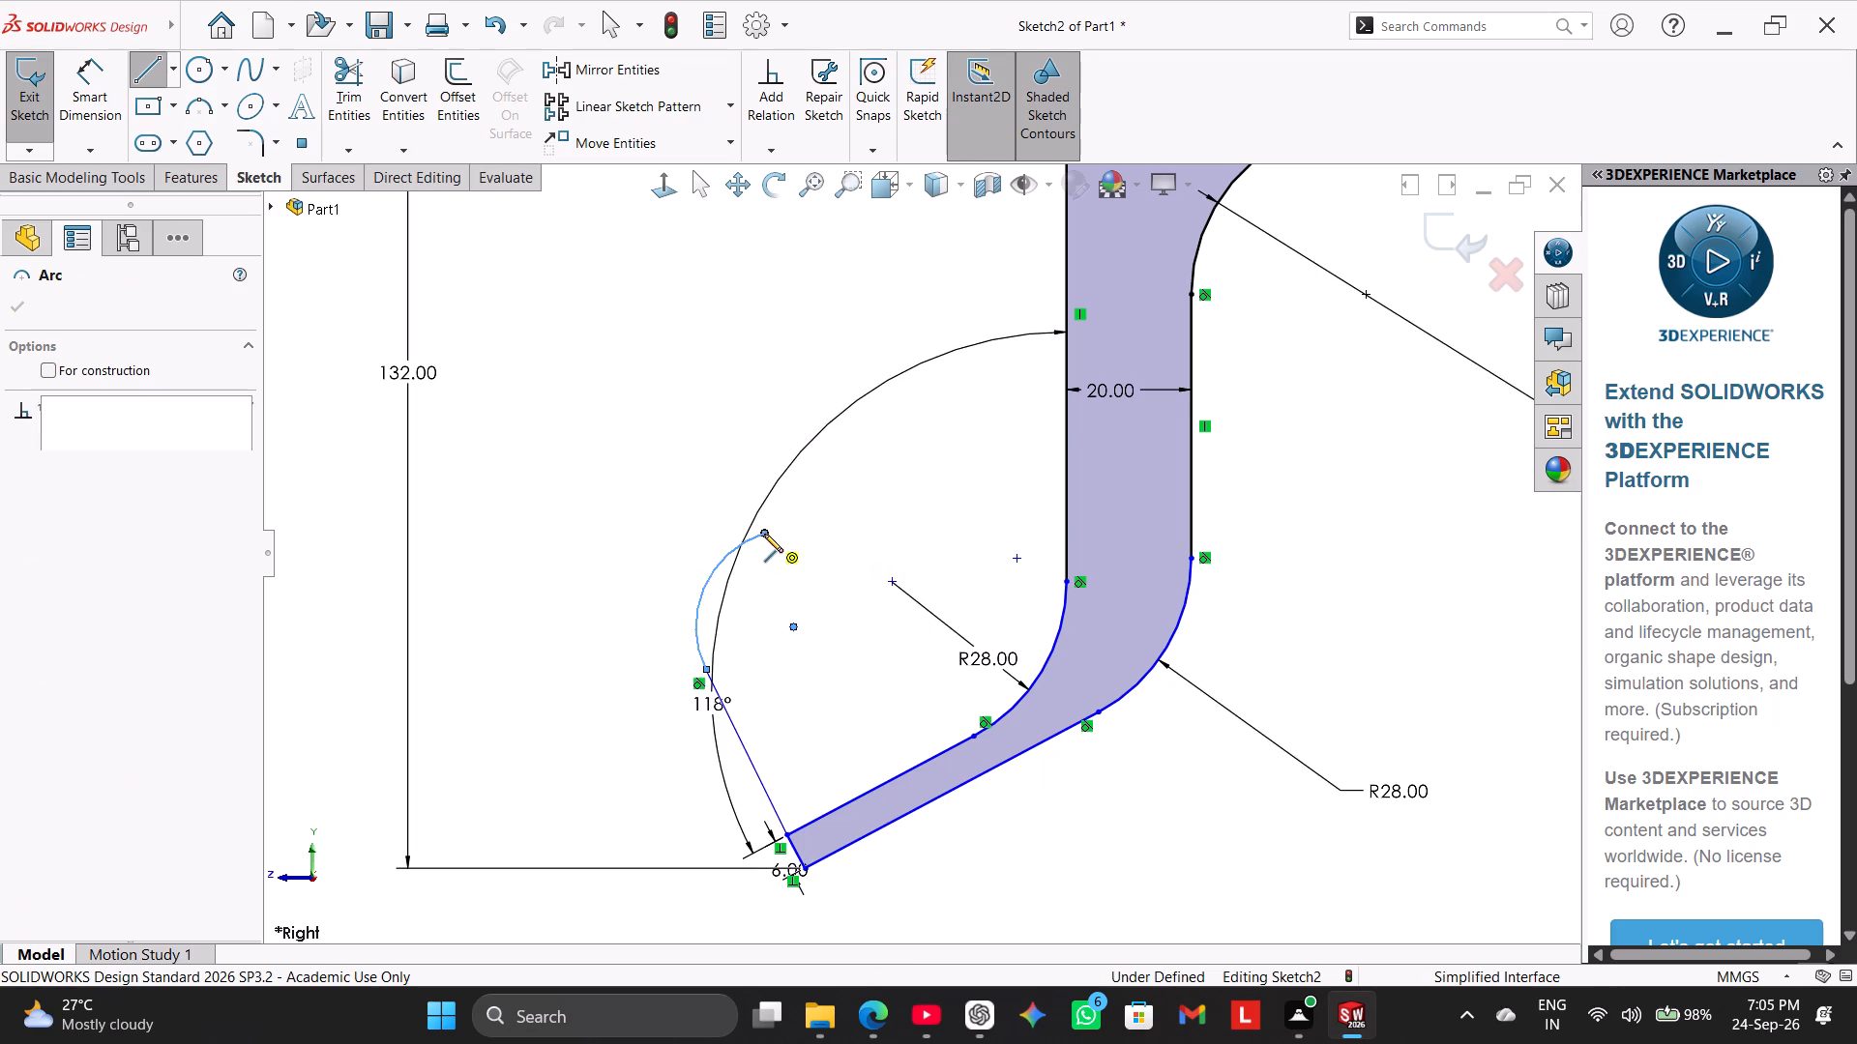
pyautogui.click(1061, 422)
pyautogui.rightClick(989, 419)
pyautogui.click(1011, 434)
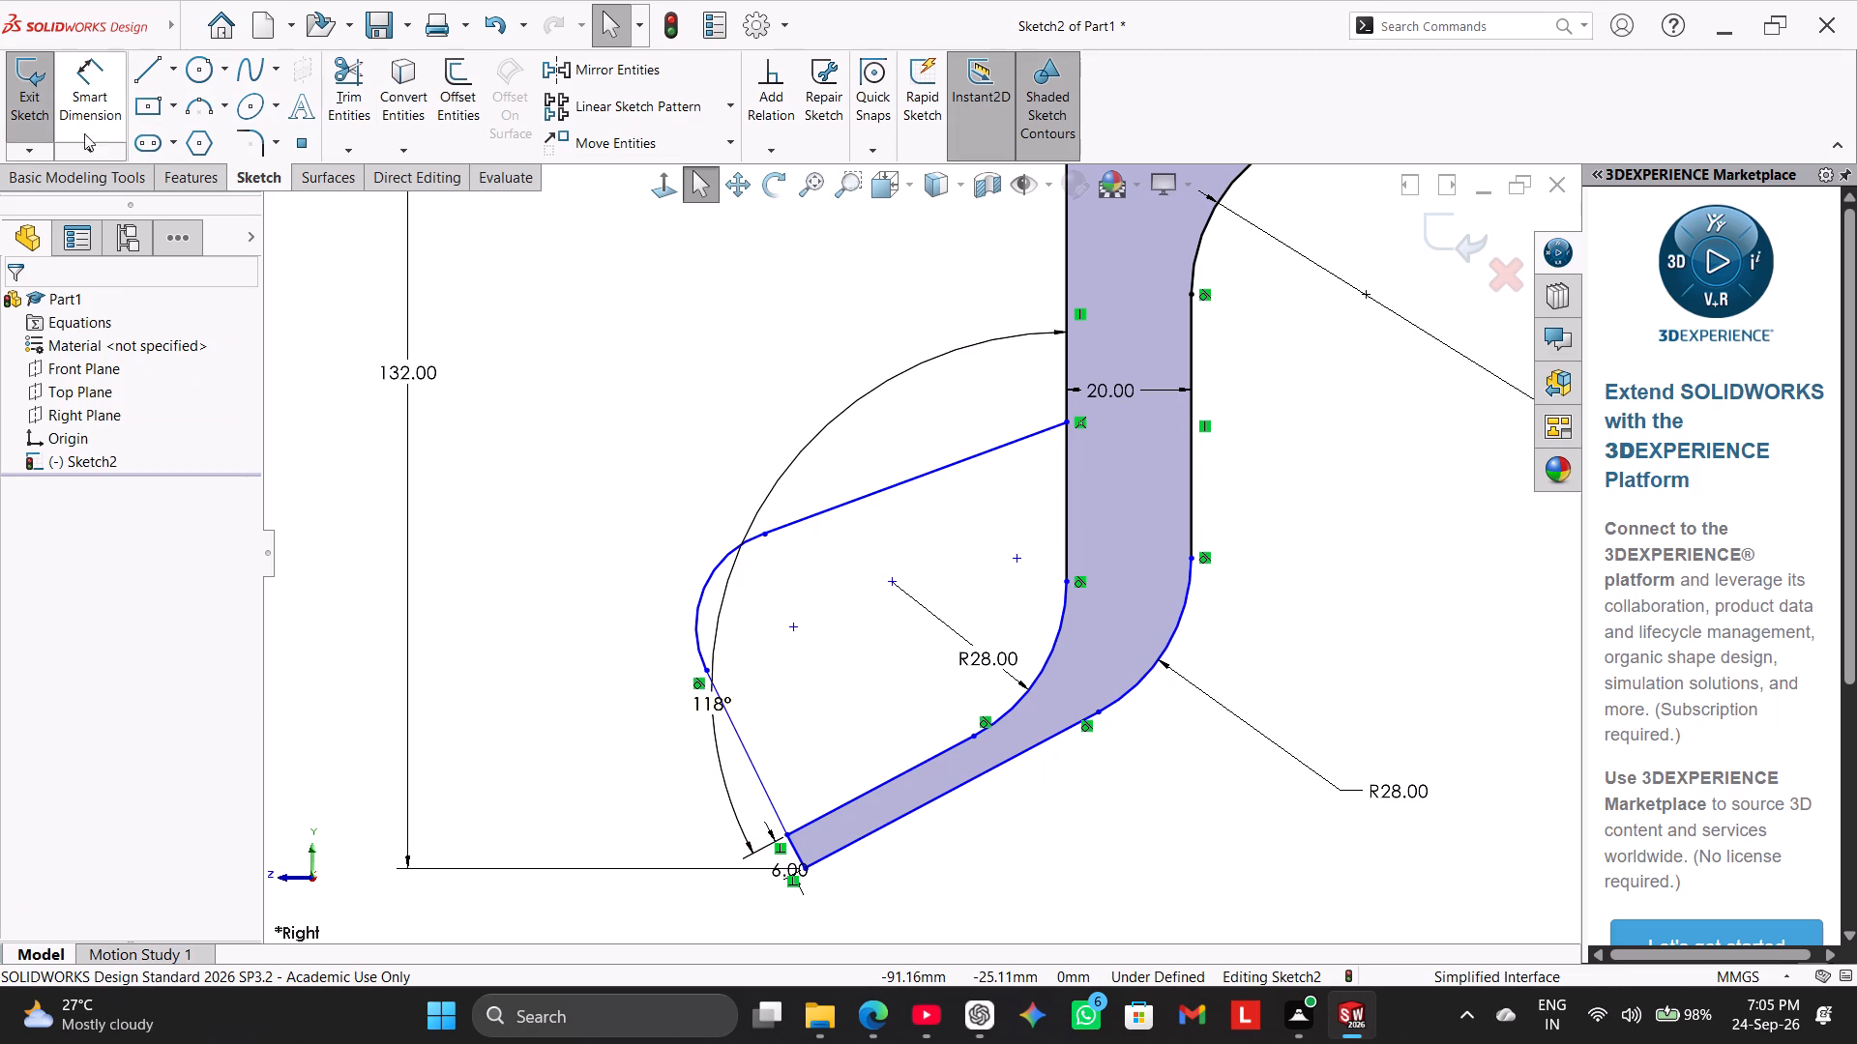
# Dimension the angle between the slanted leg's upper line and the new sloping line as 9°.
pyautogui.click(91, 93)
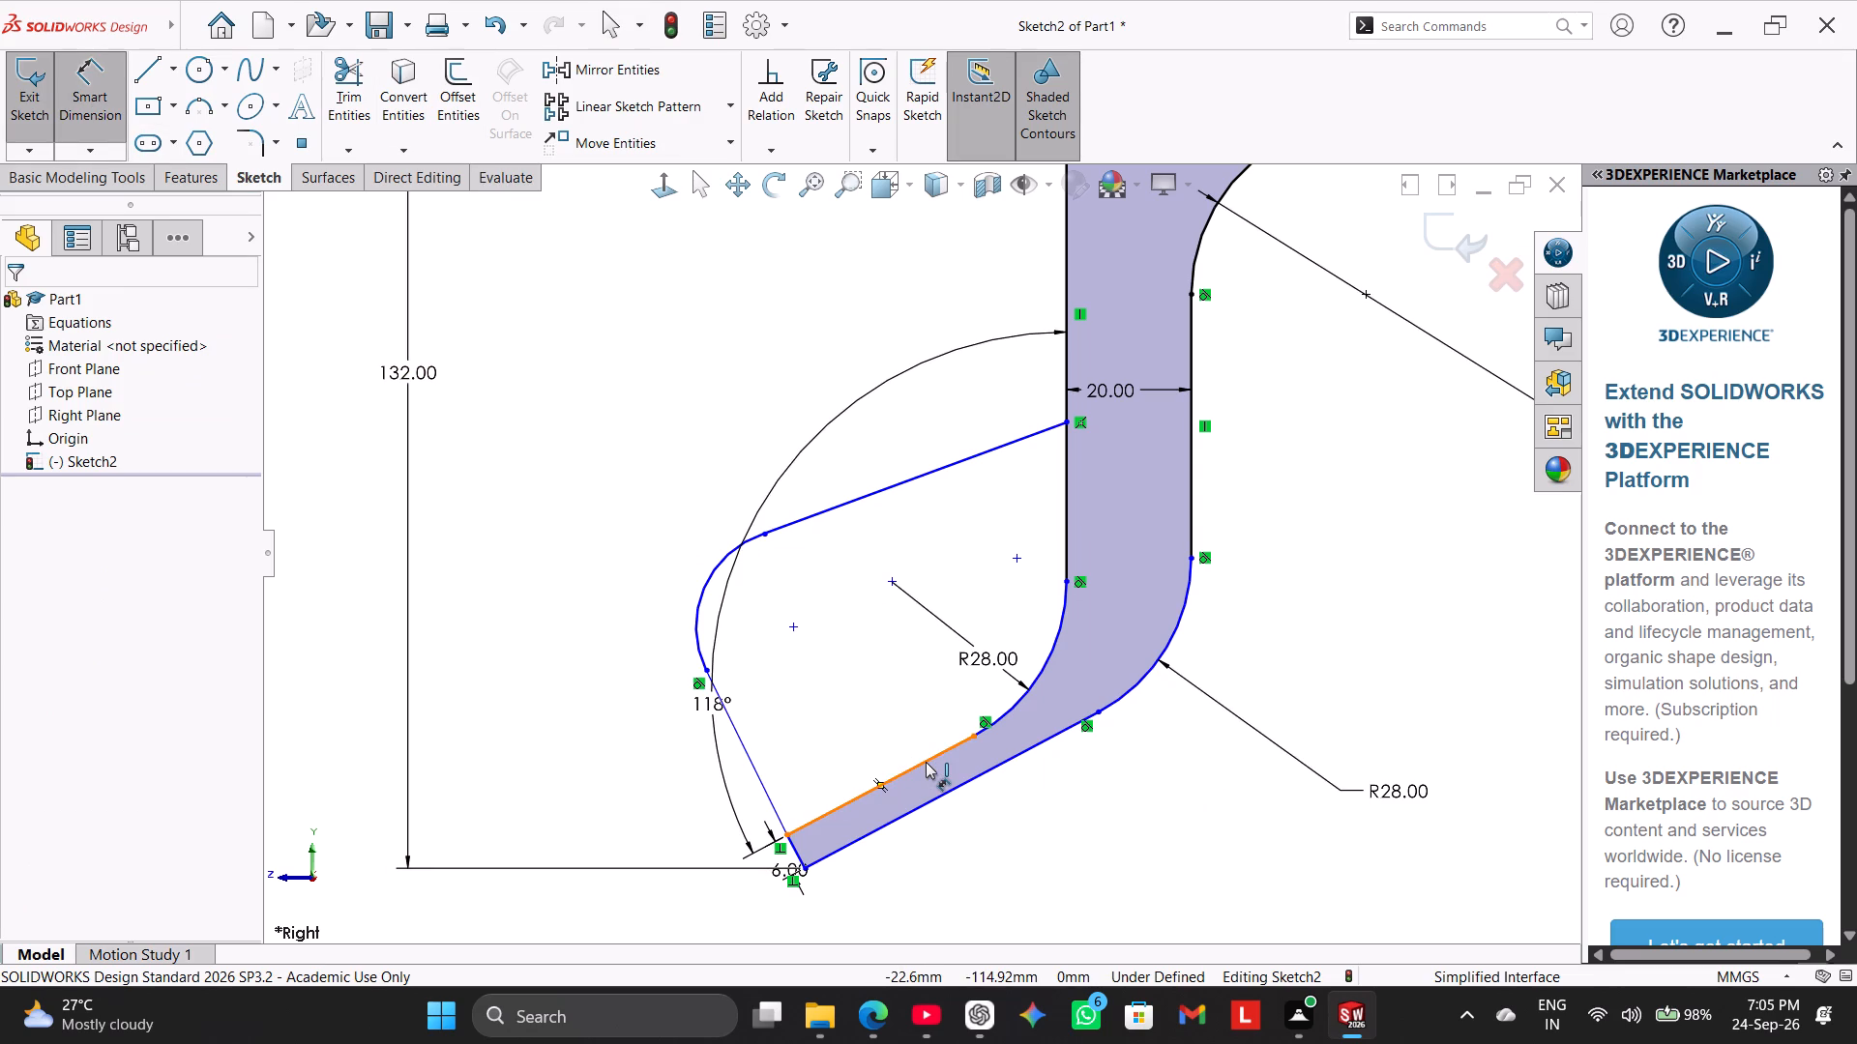
pyautogui.click(926, 762)
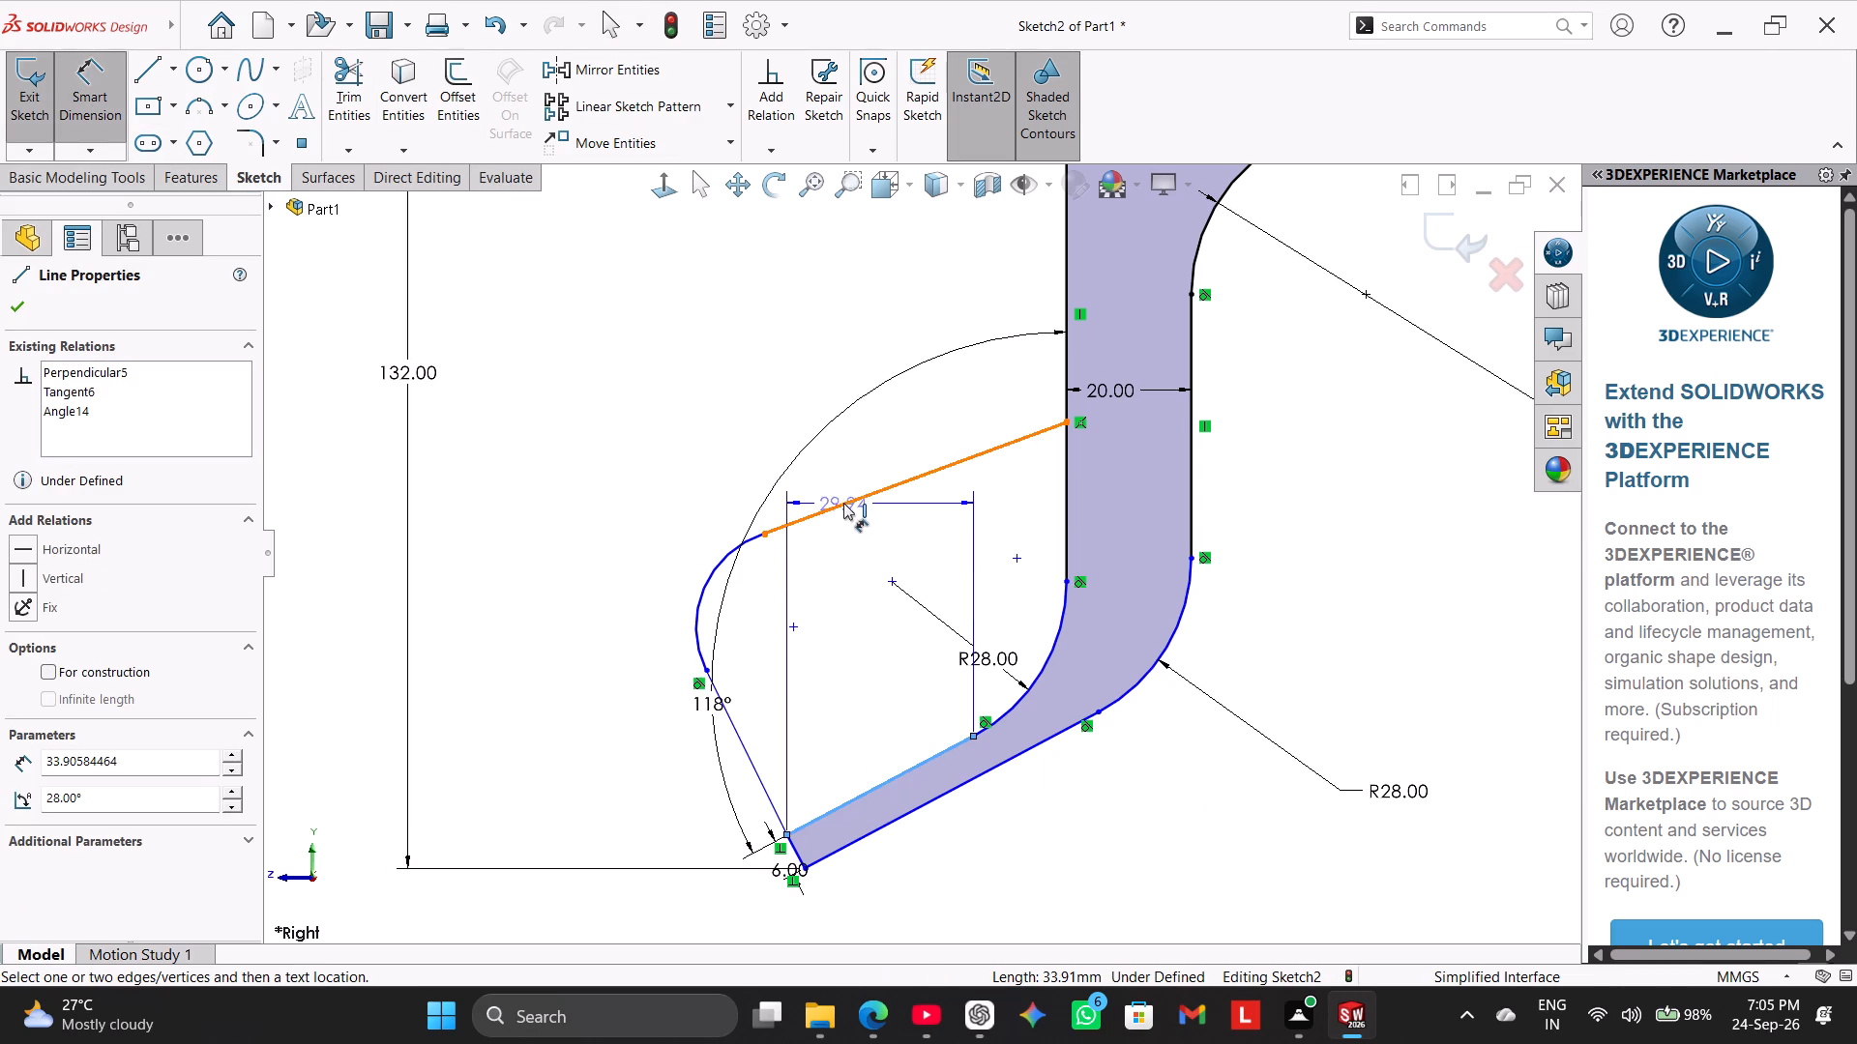
pyautogui.click(843, 503)
pyautogui.click(898, 630)
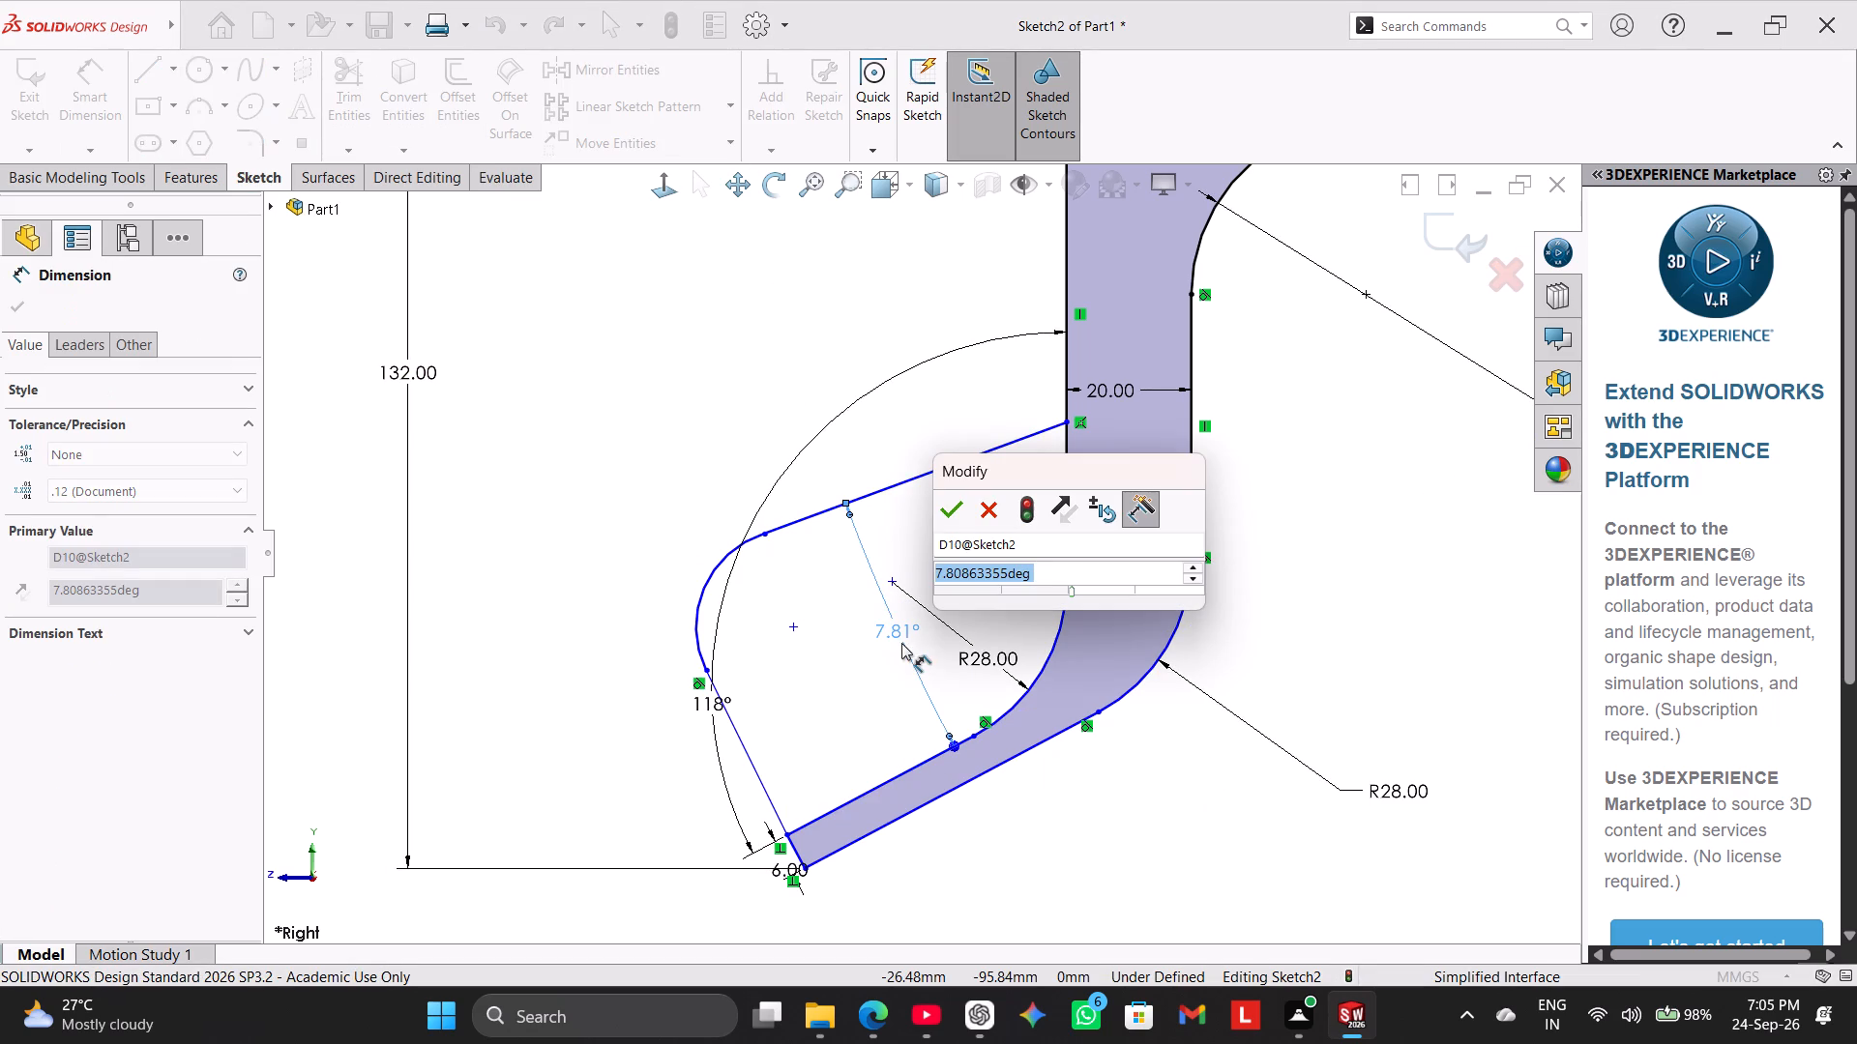
pyautogui.press('9')
pyautogui.press('Return')
pyautogui.rightClick(634, 462)
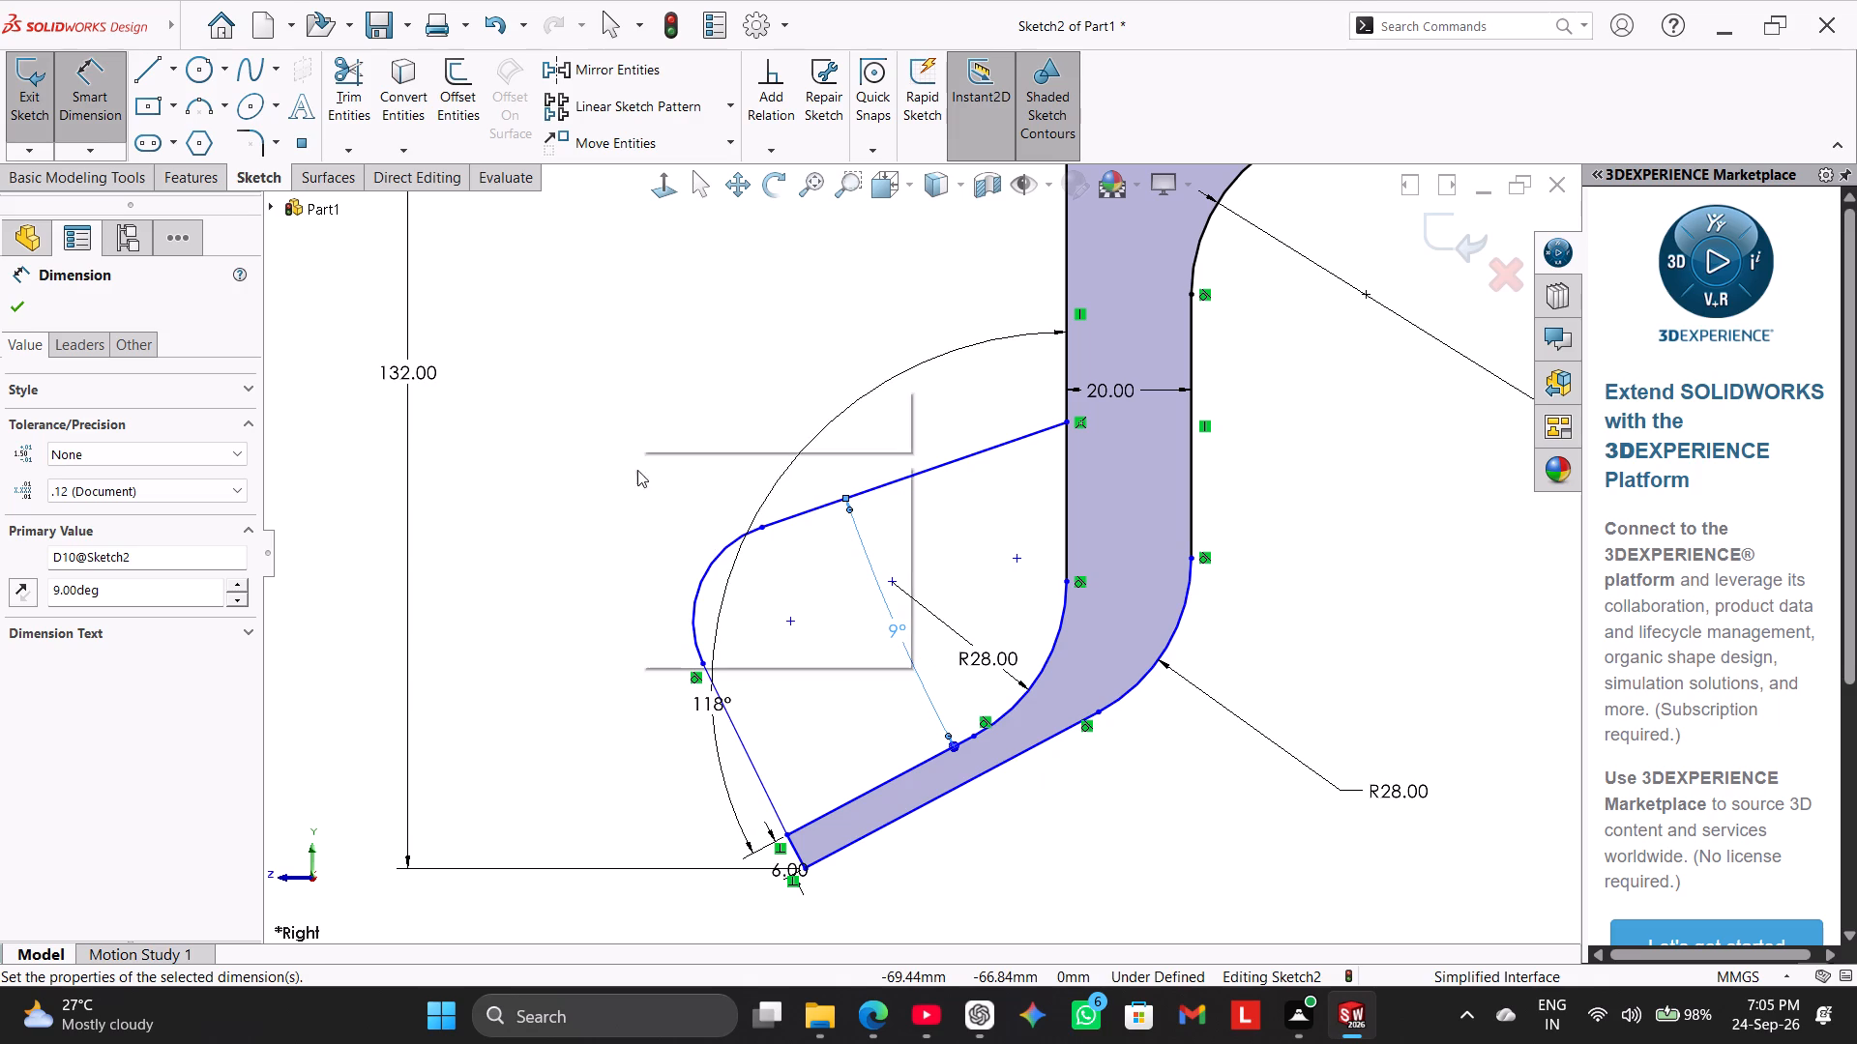
pyautogui.click(678, 522)
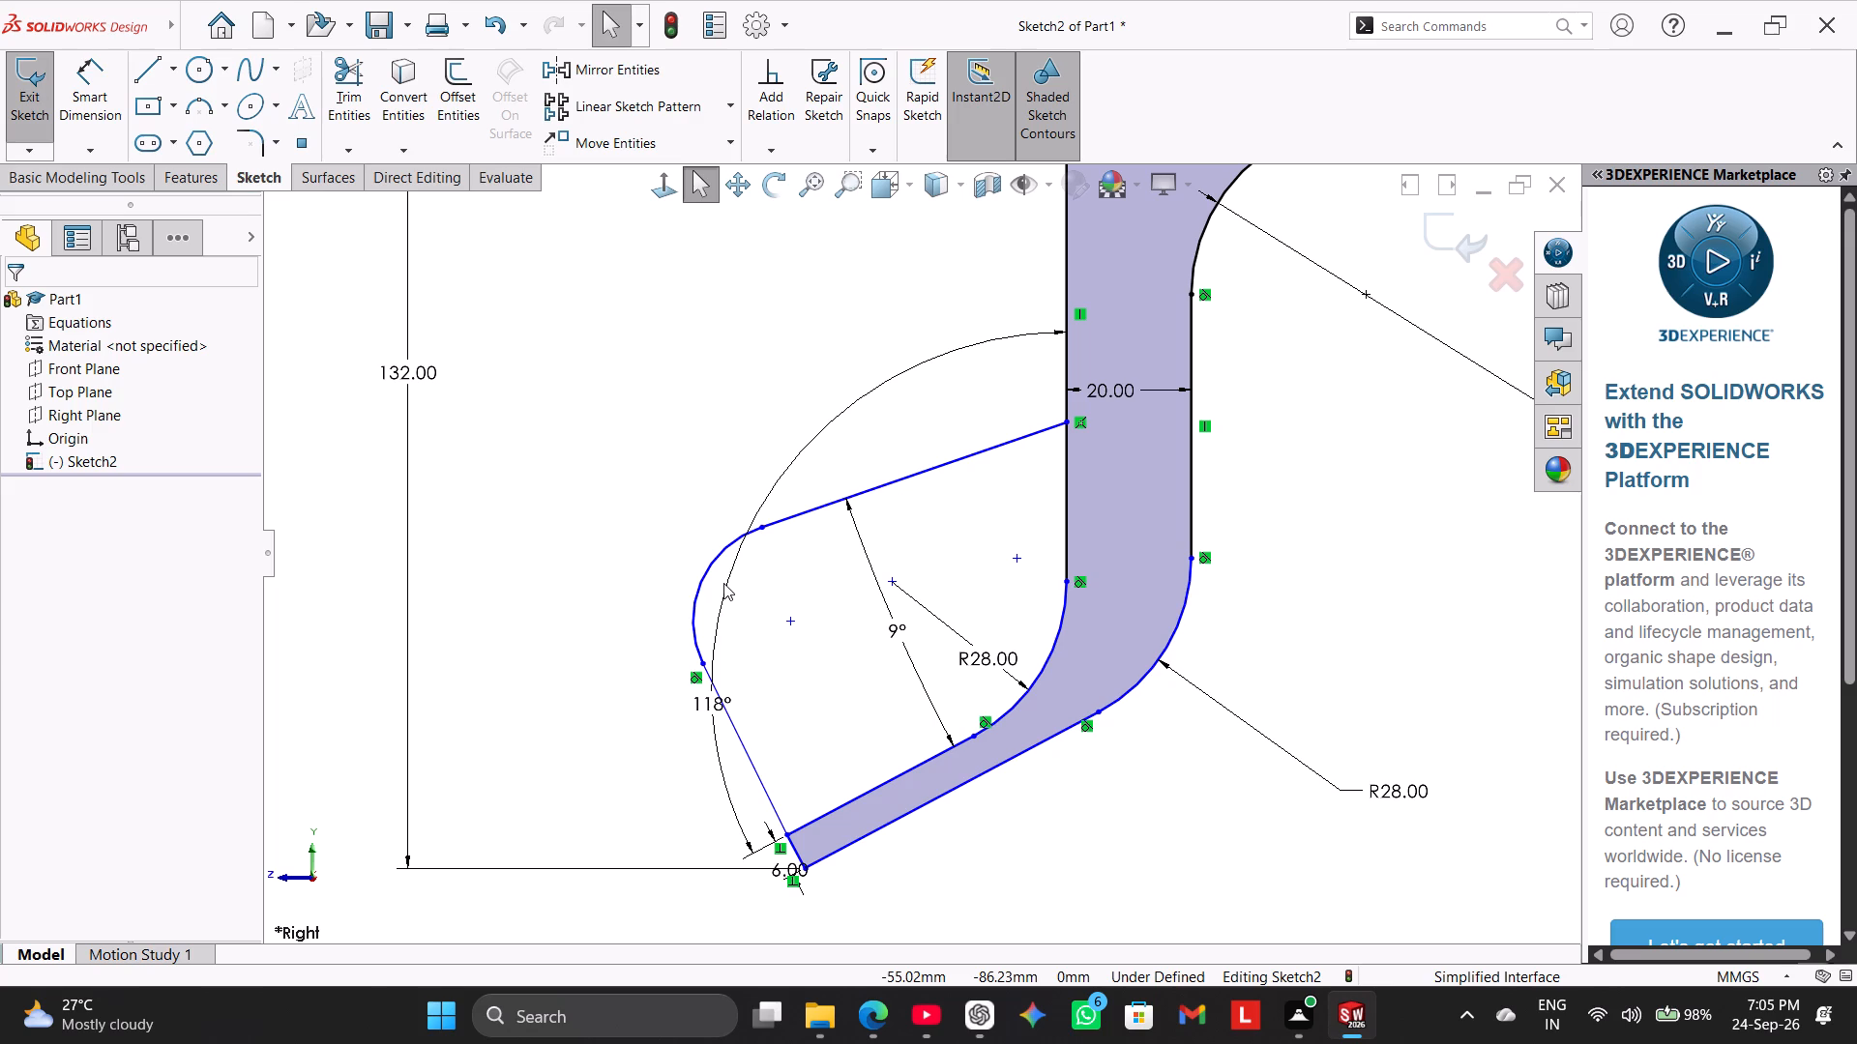
# Dimension the new arc's center 12 mm from the slanted leg's upper line.
pyautogui.click(108, 93)
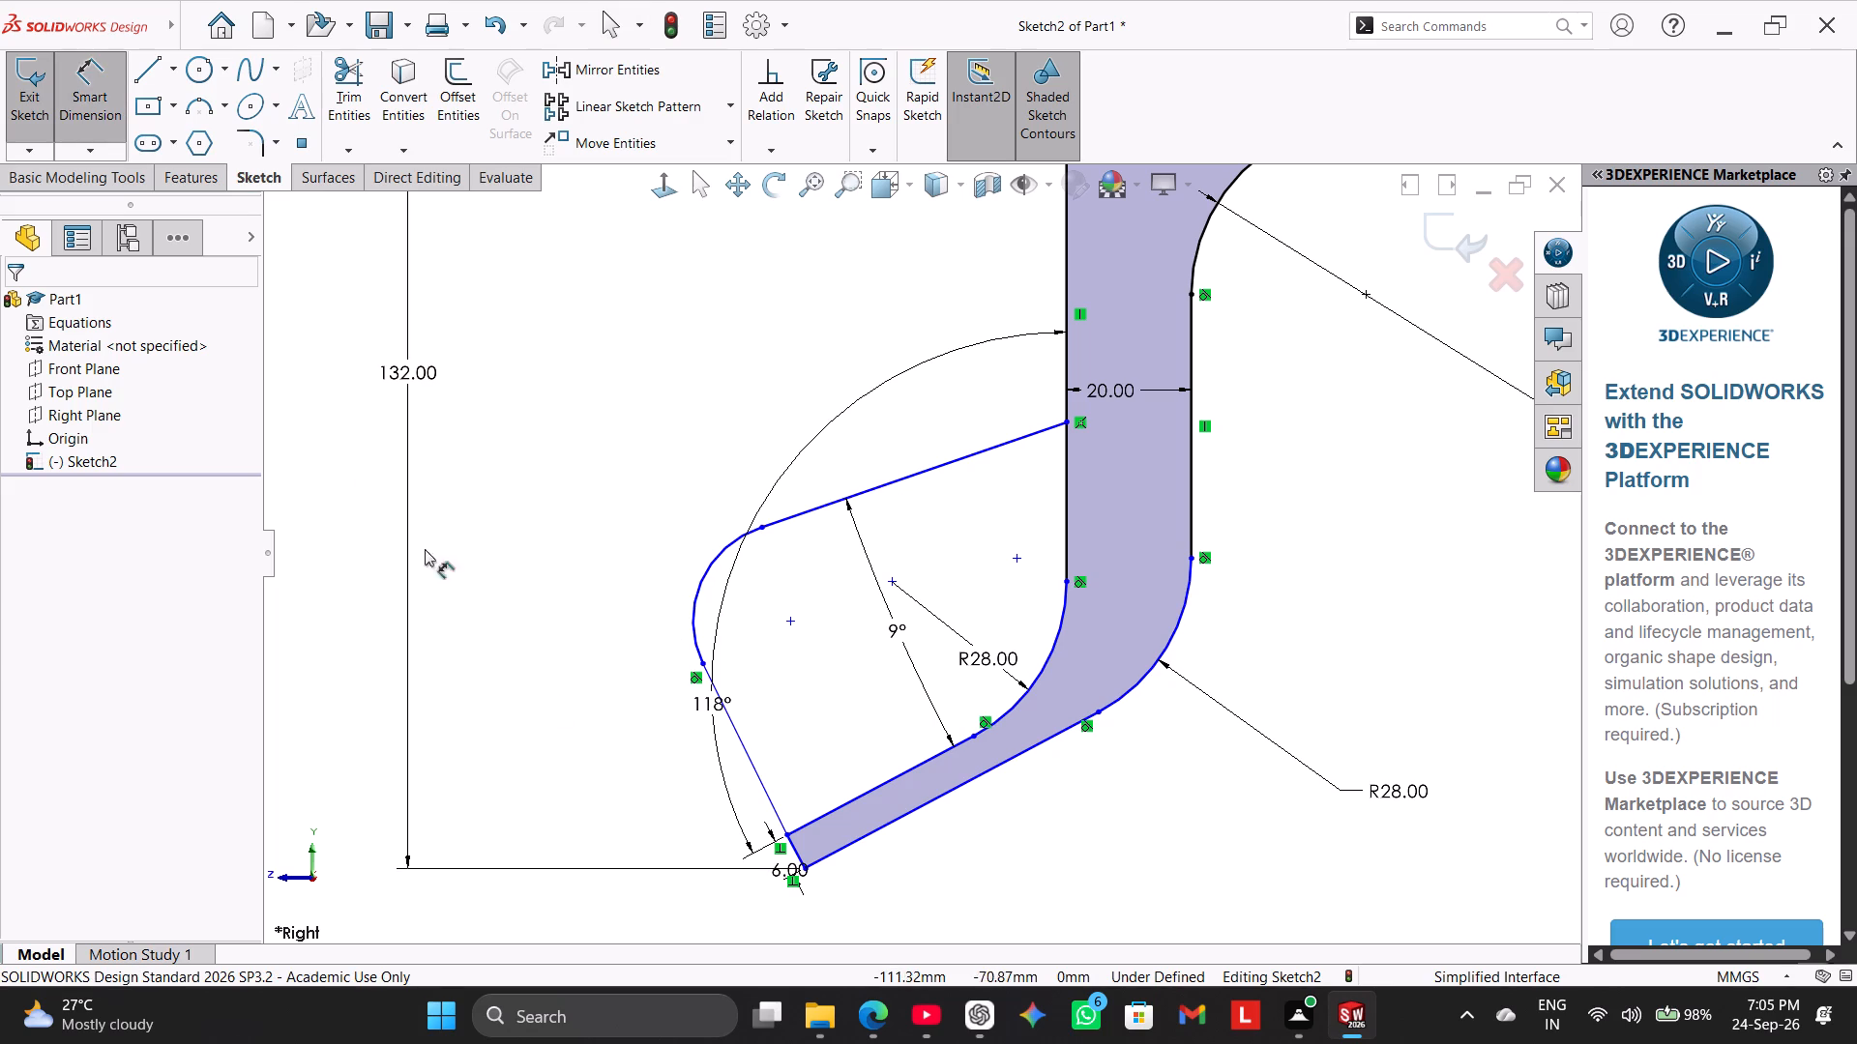
pyautogui.click(857, 798)
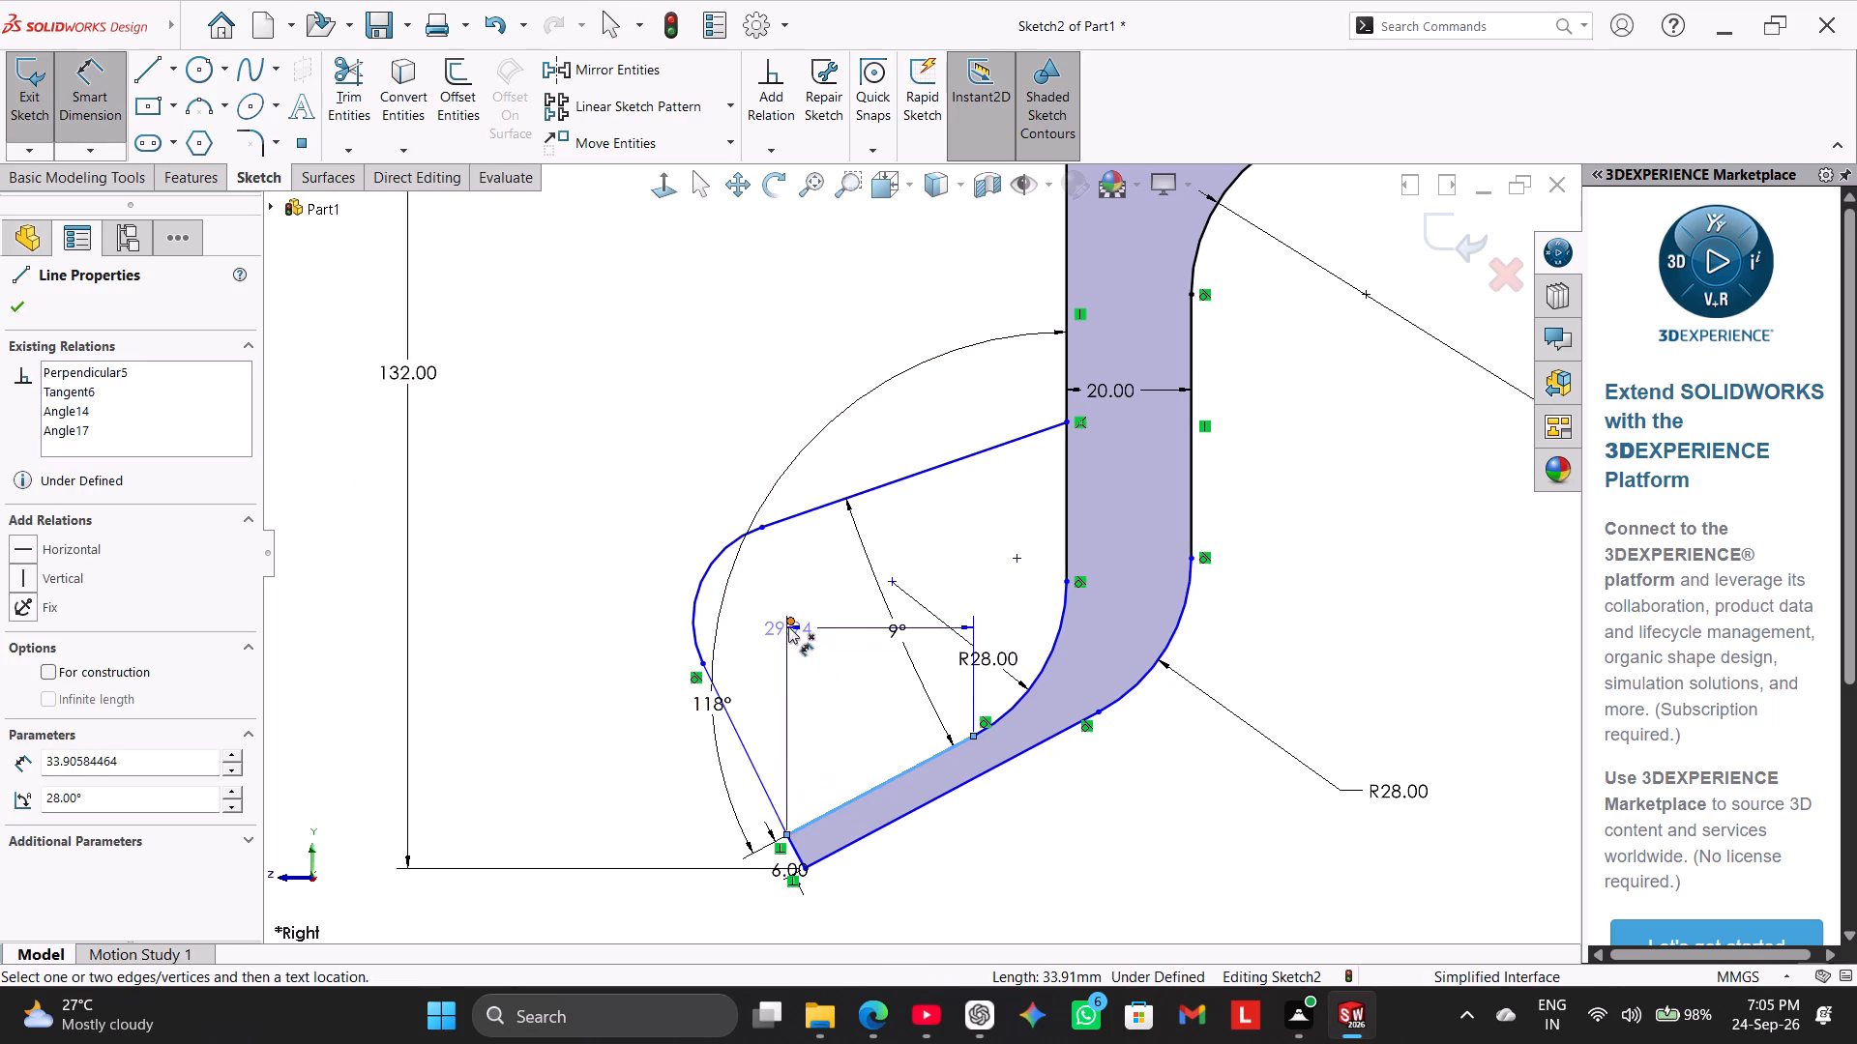
pyautogui.click(785, 622)
pyautogui.click(627, 809)
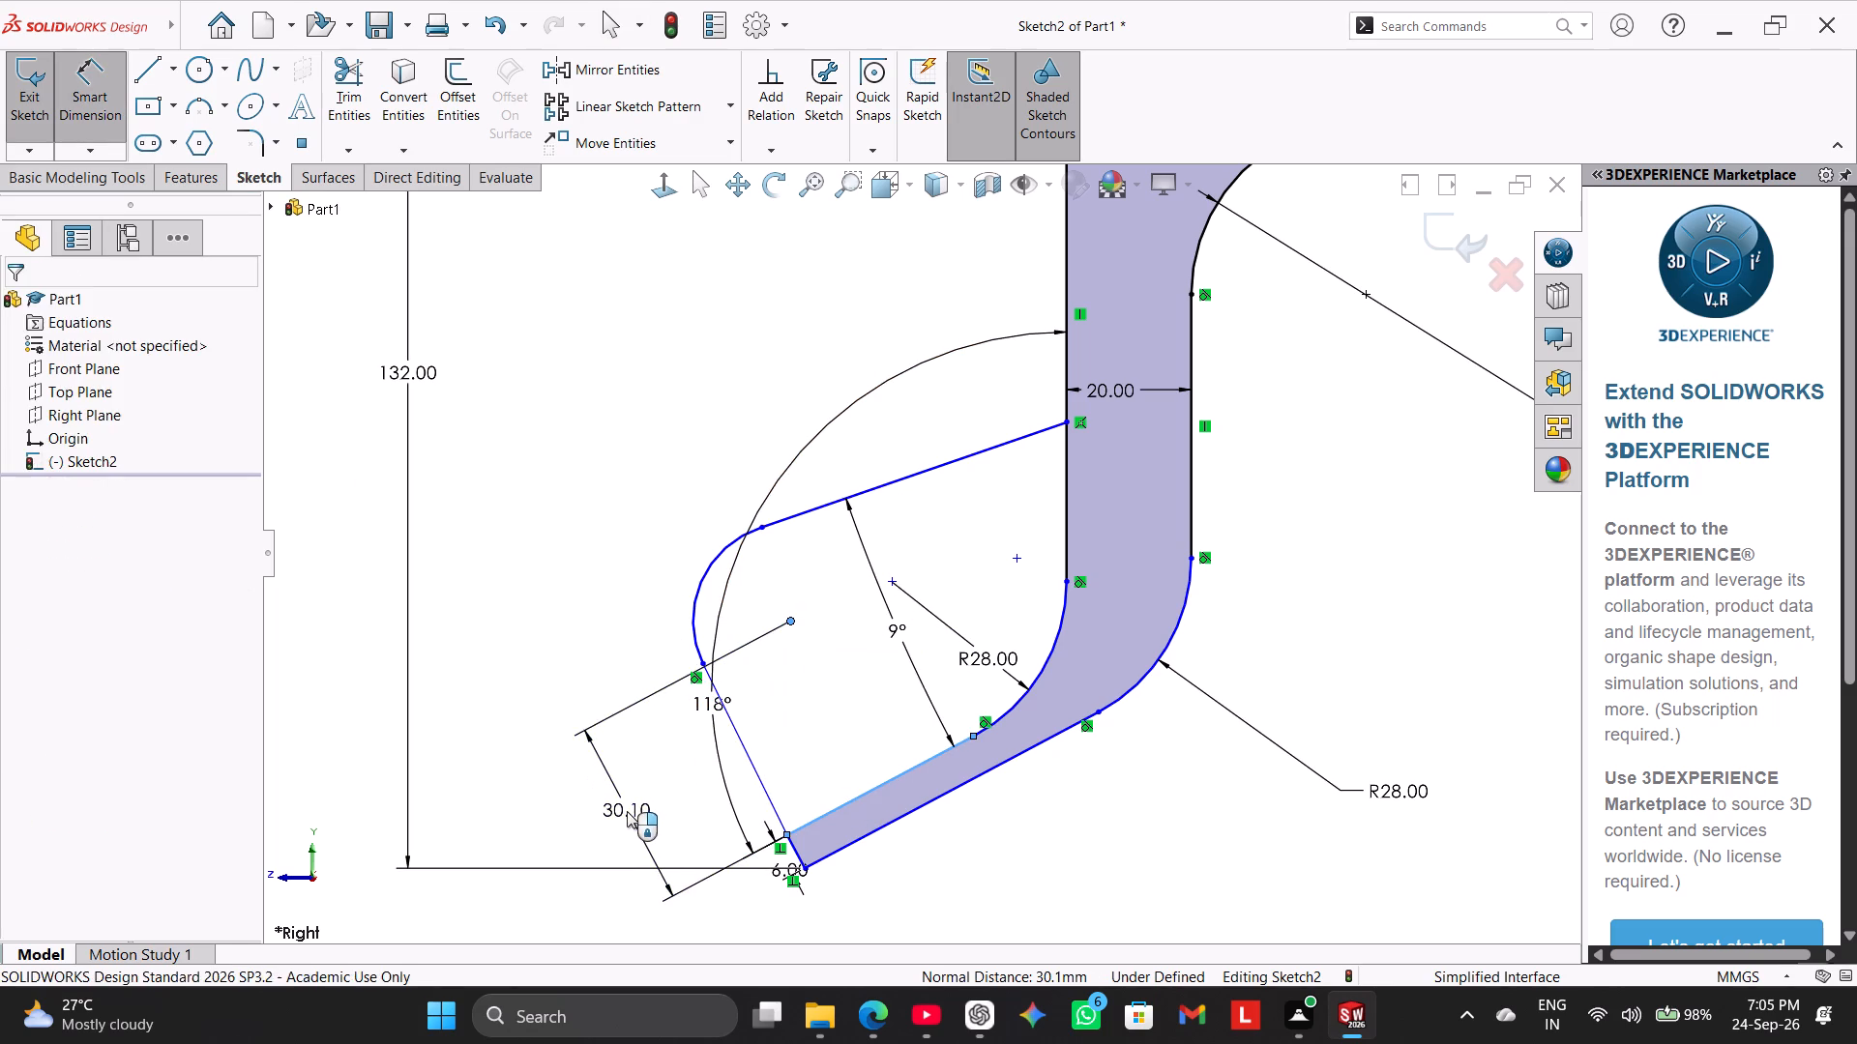
pyautogui.write('12')
pyautogui.press('Return')
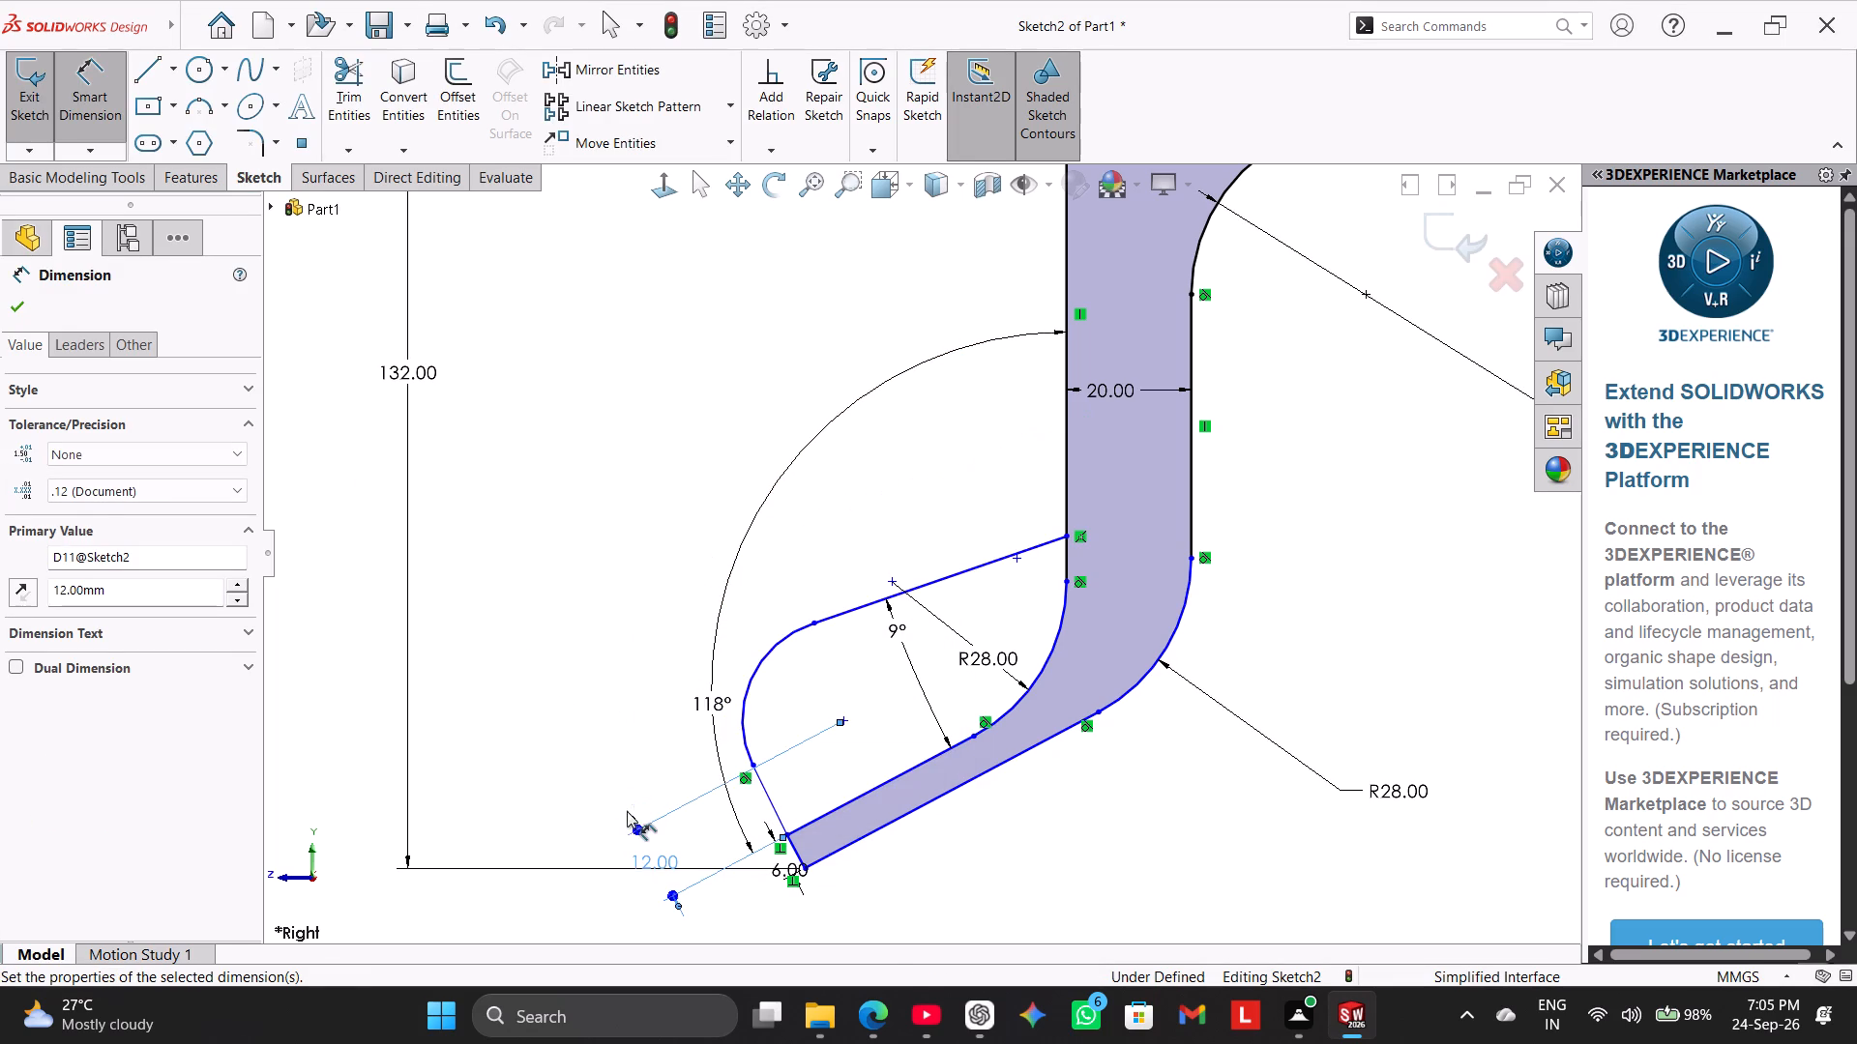
pyautogui.rightClick(502, 611)
pyautogui.click(548, 681)
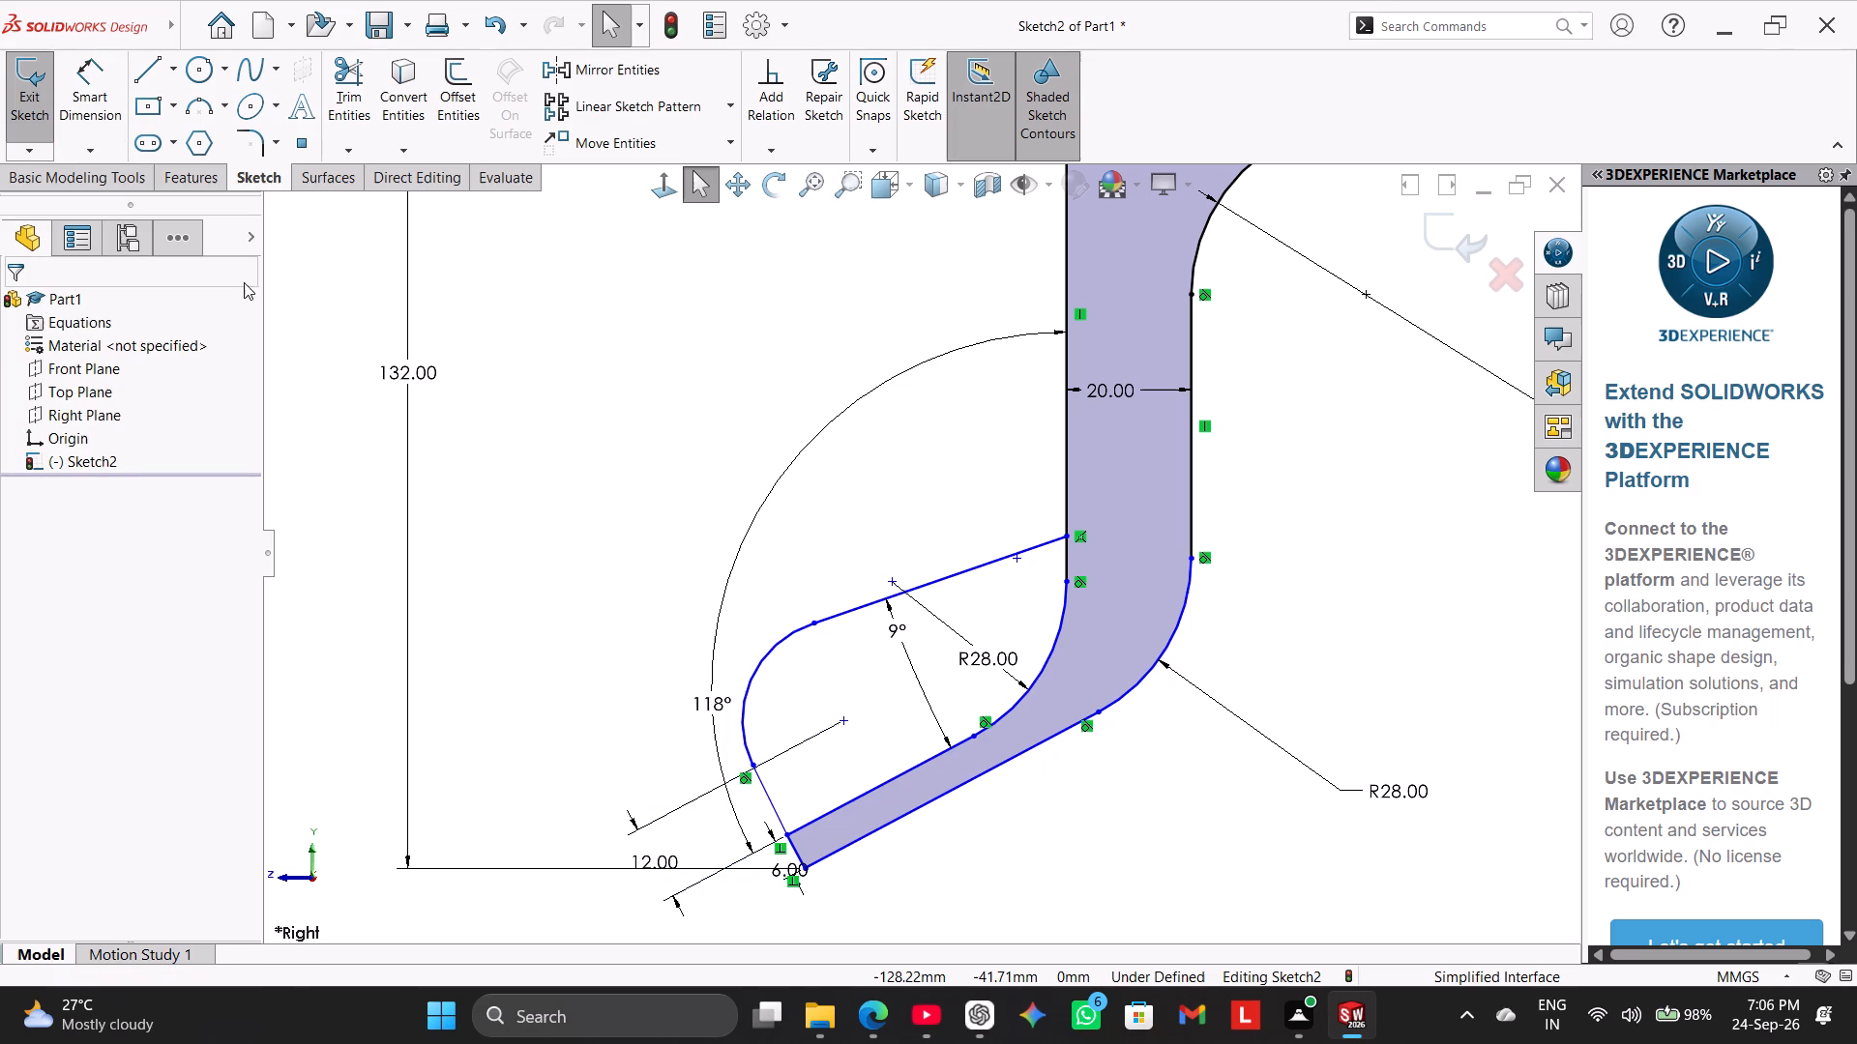
# Dimension the new arc connecting the end line and the sloping line with a 12 mm radius.
pyautogui.click(109, 94)
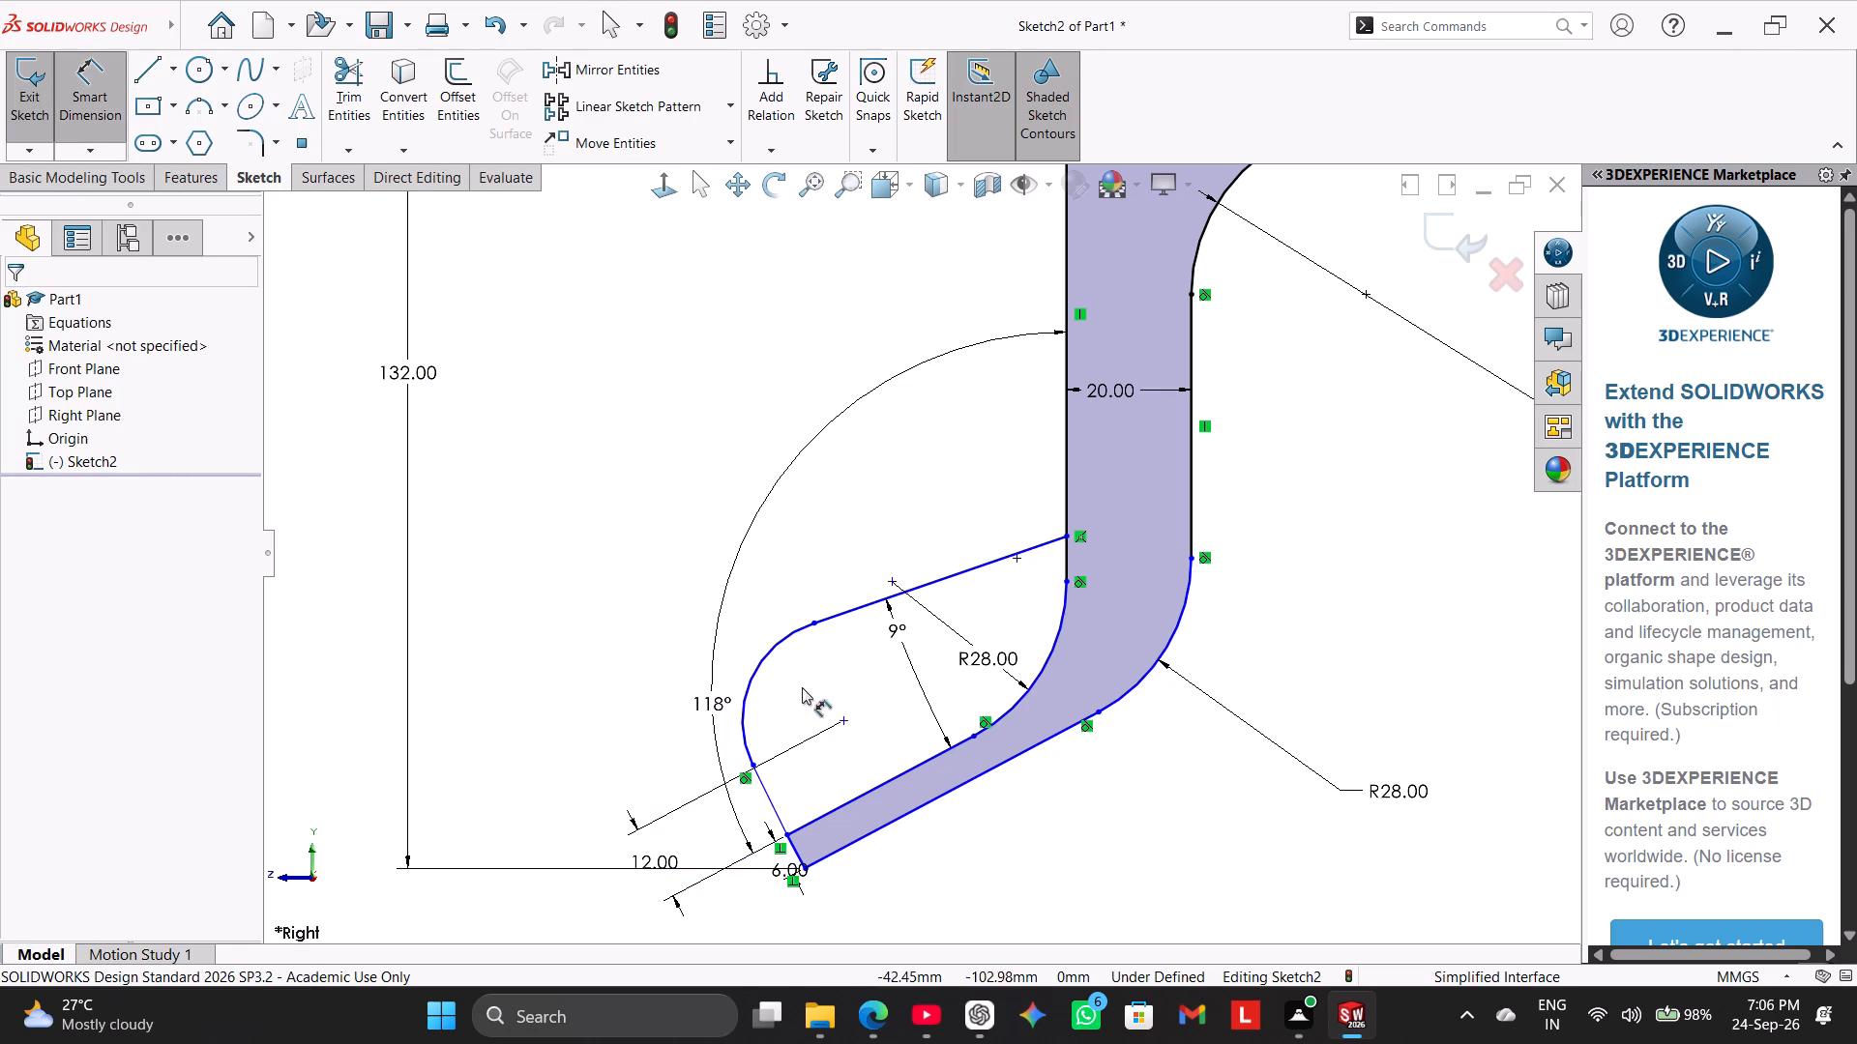
pyautogui.click(764, 649)
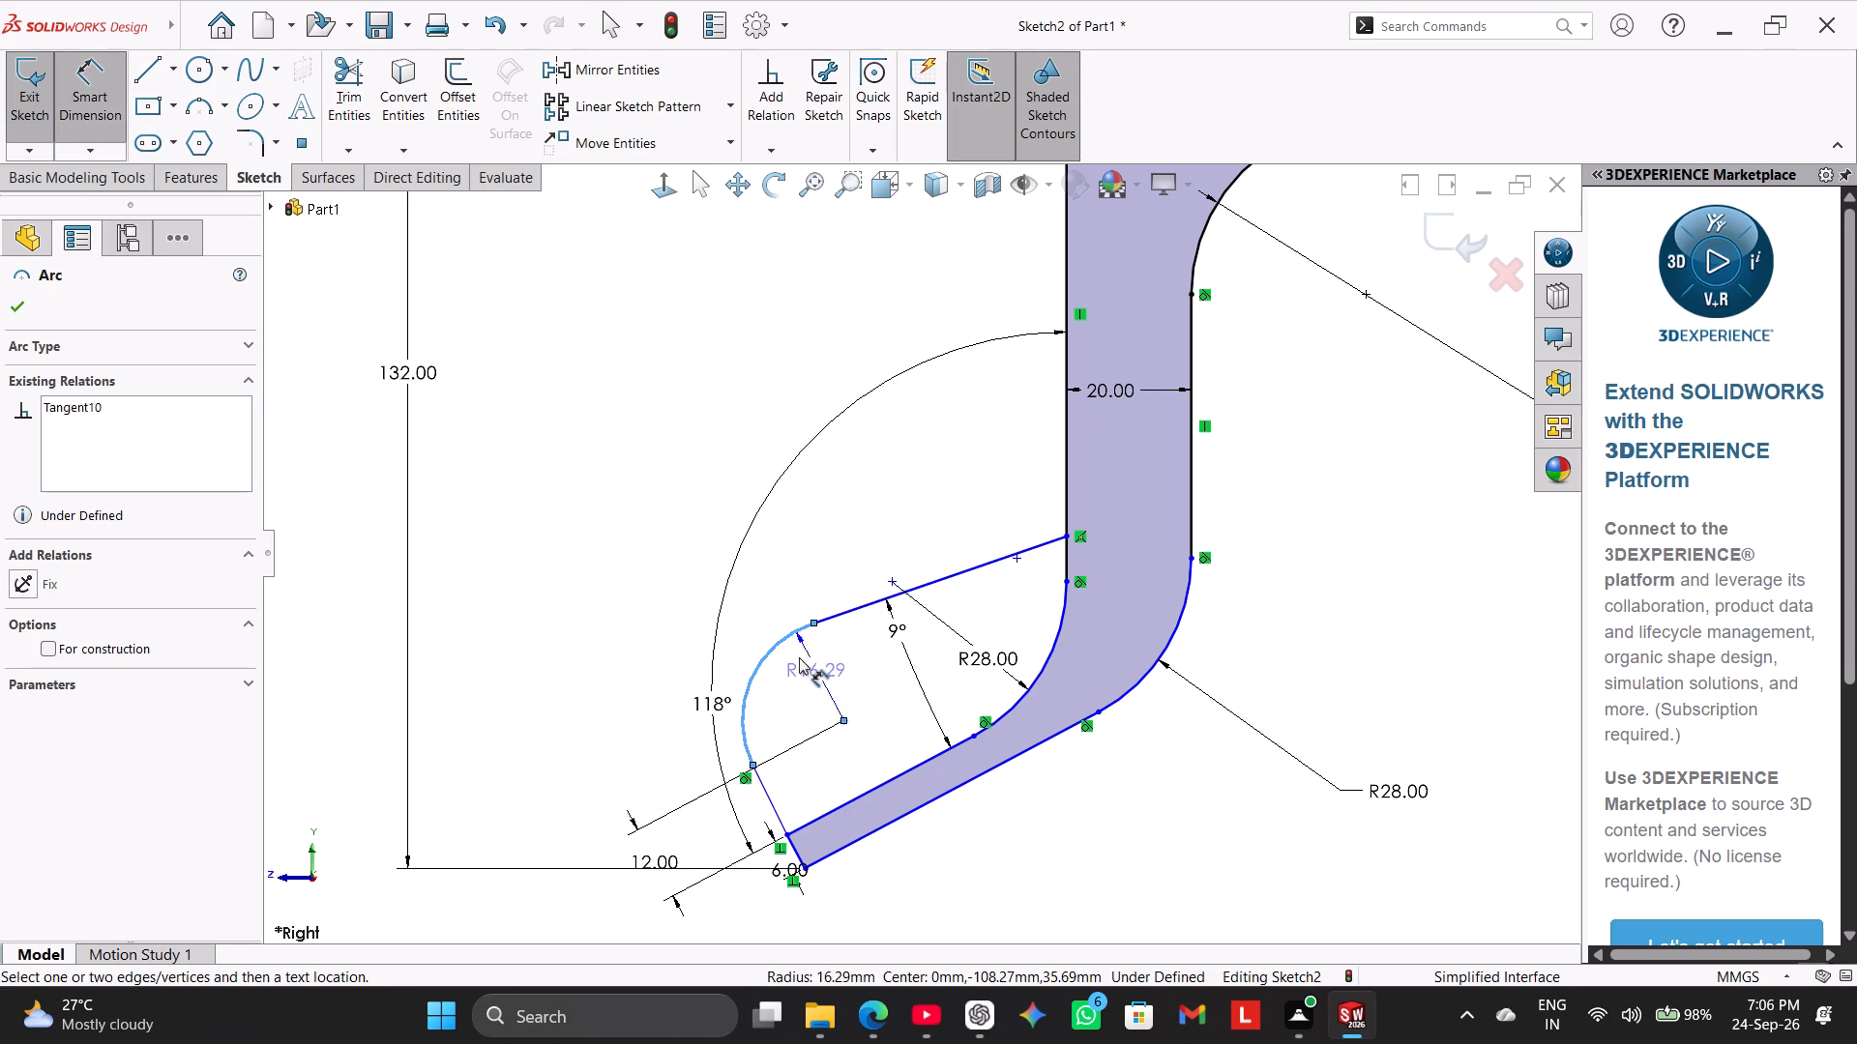
pyautogui.click(598, 618)
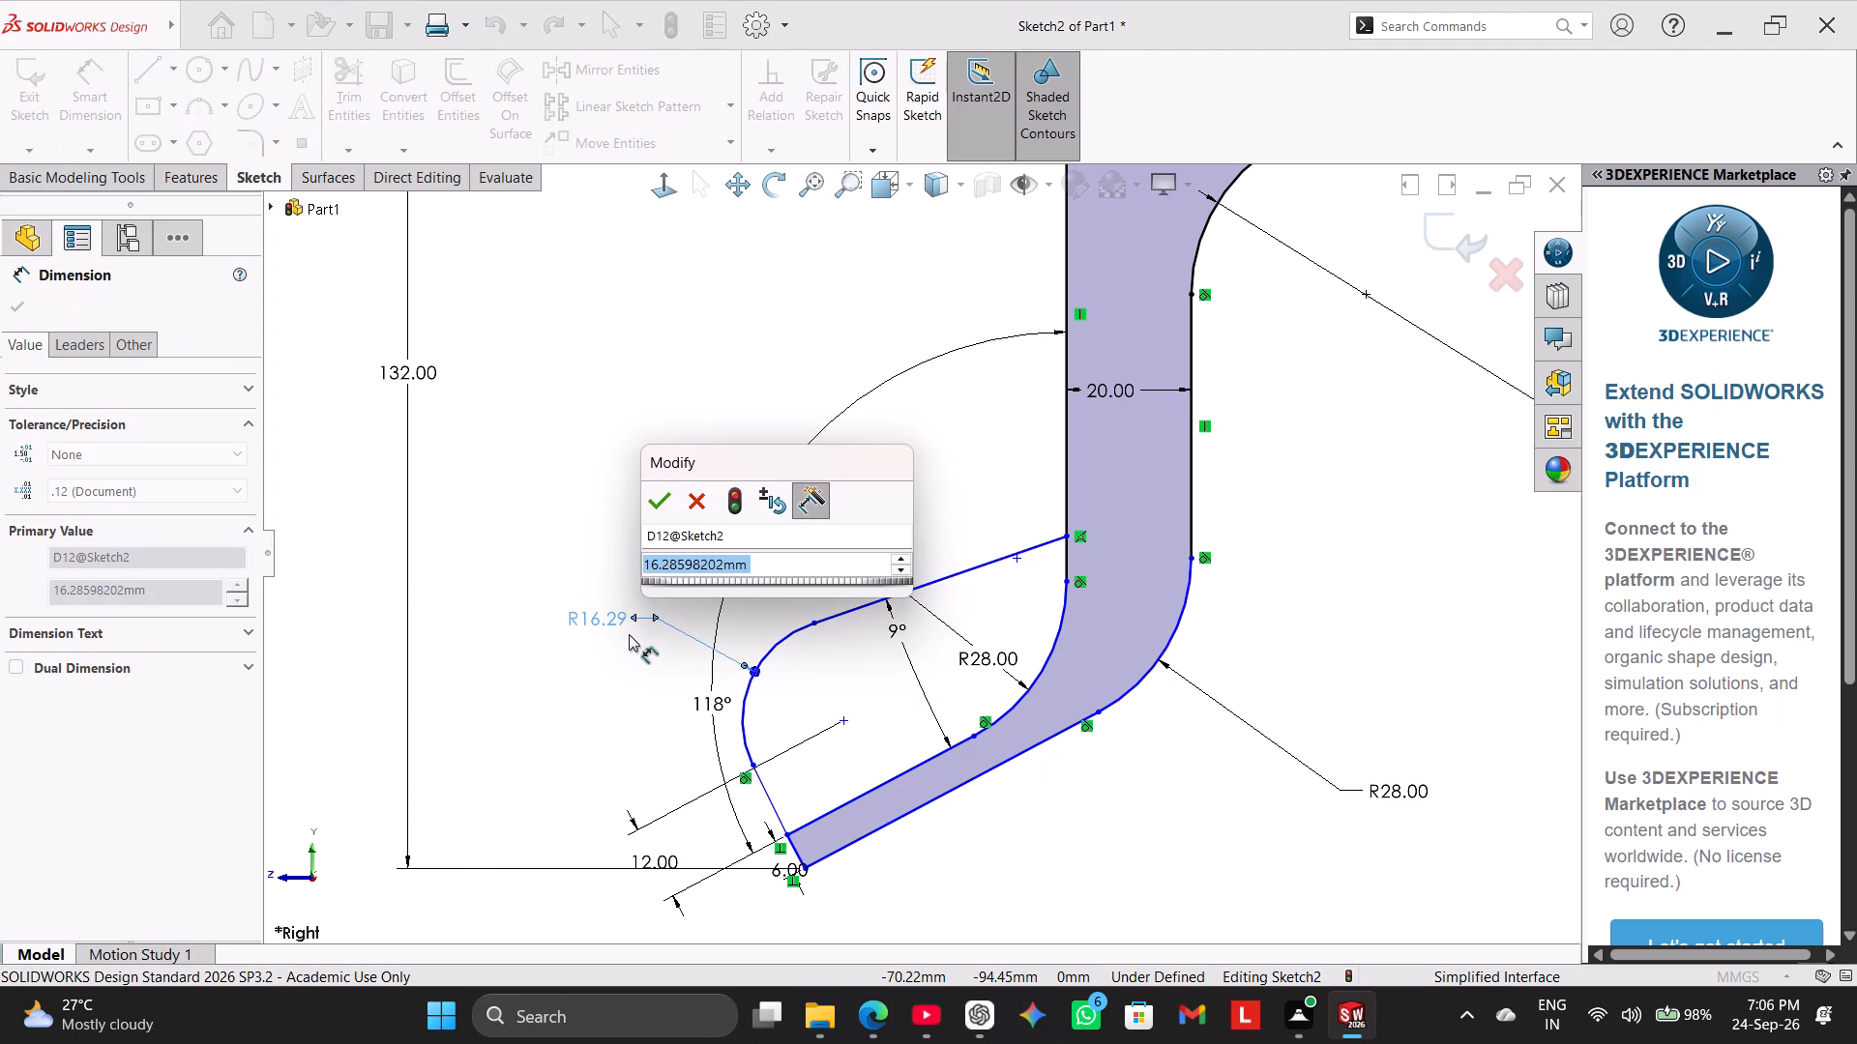
pyautogui.write('12')
pyautogui.press('Return')
pyautogui.rightClick(576, 493)
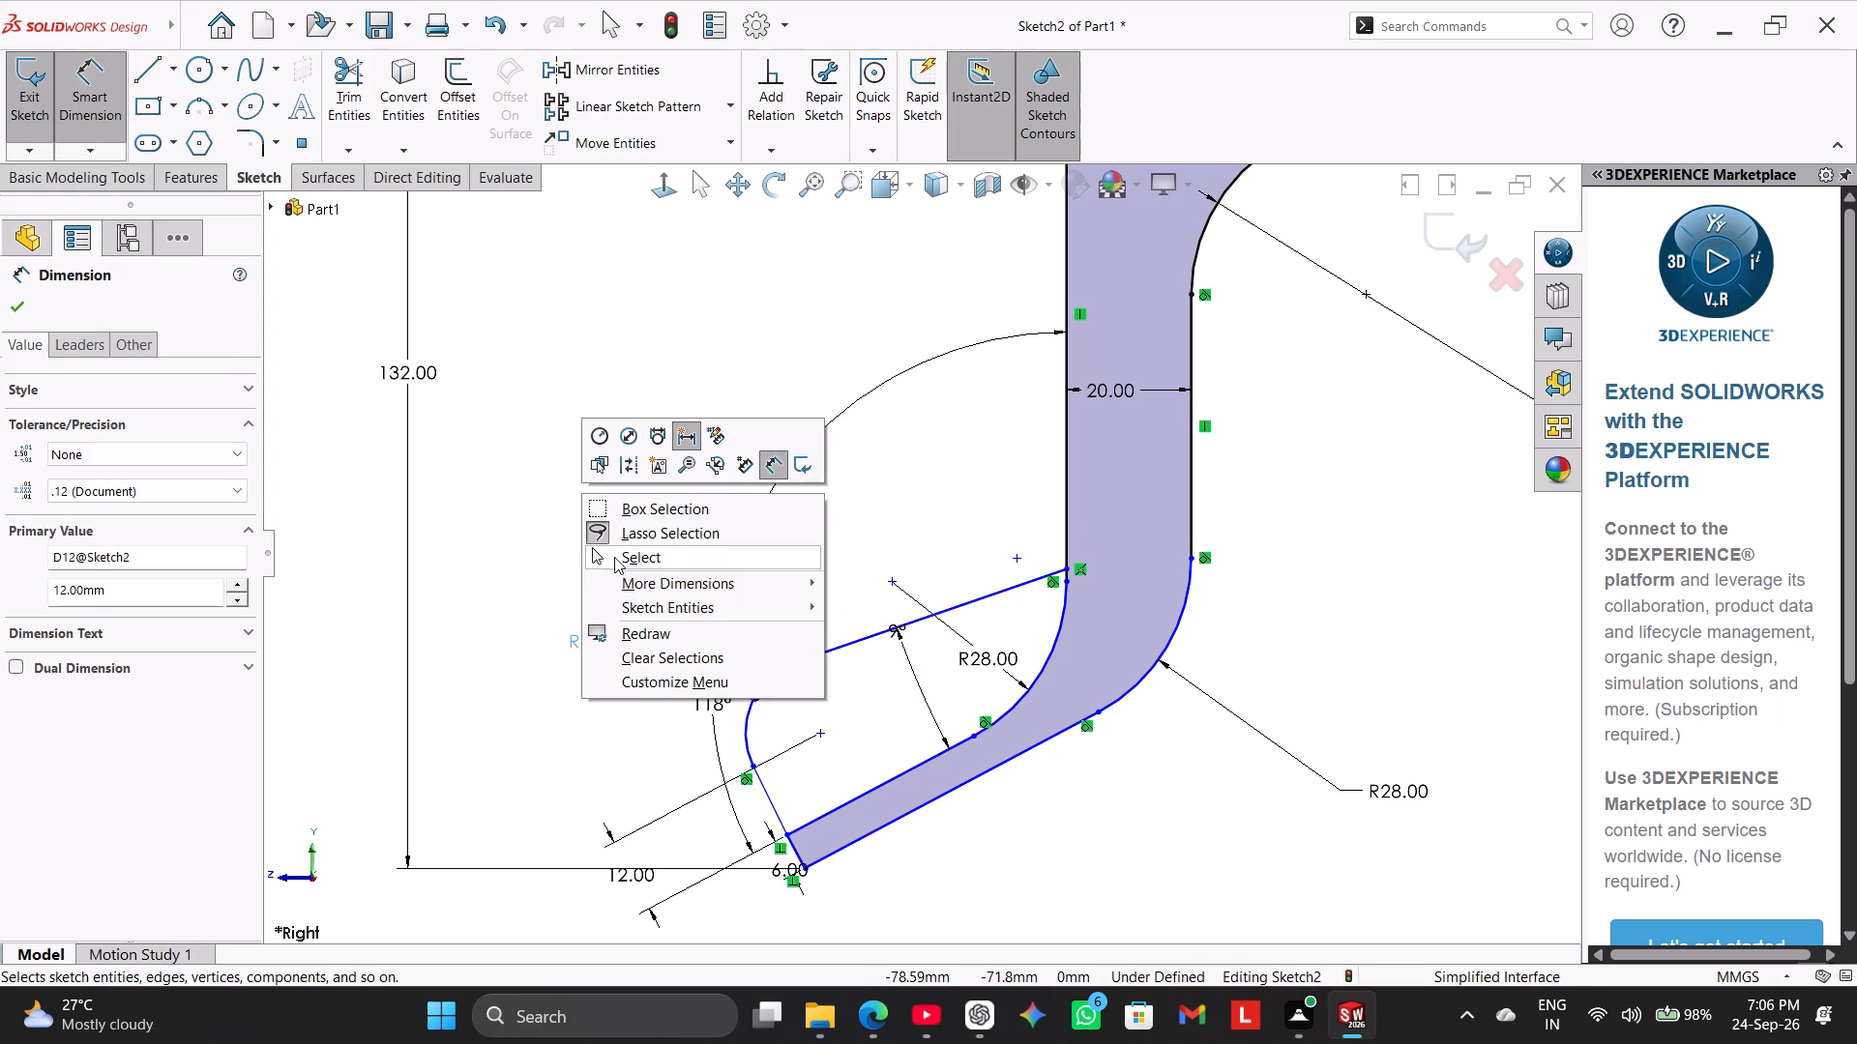
pyautogui.click(621, 558)
# Examine the junction where the new sloping line meets the upright near the lower bend's inner arc.
pyautogui.scroll(-1, 839, 782)
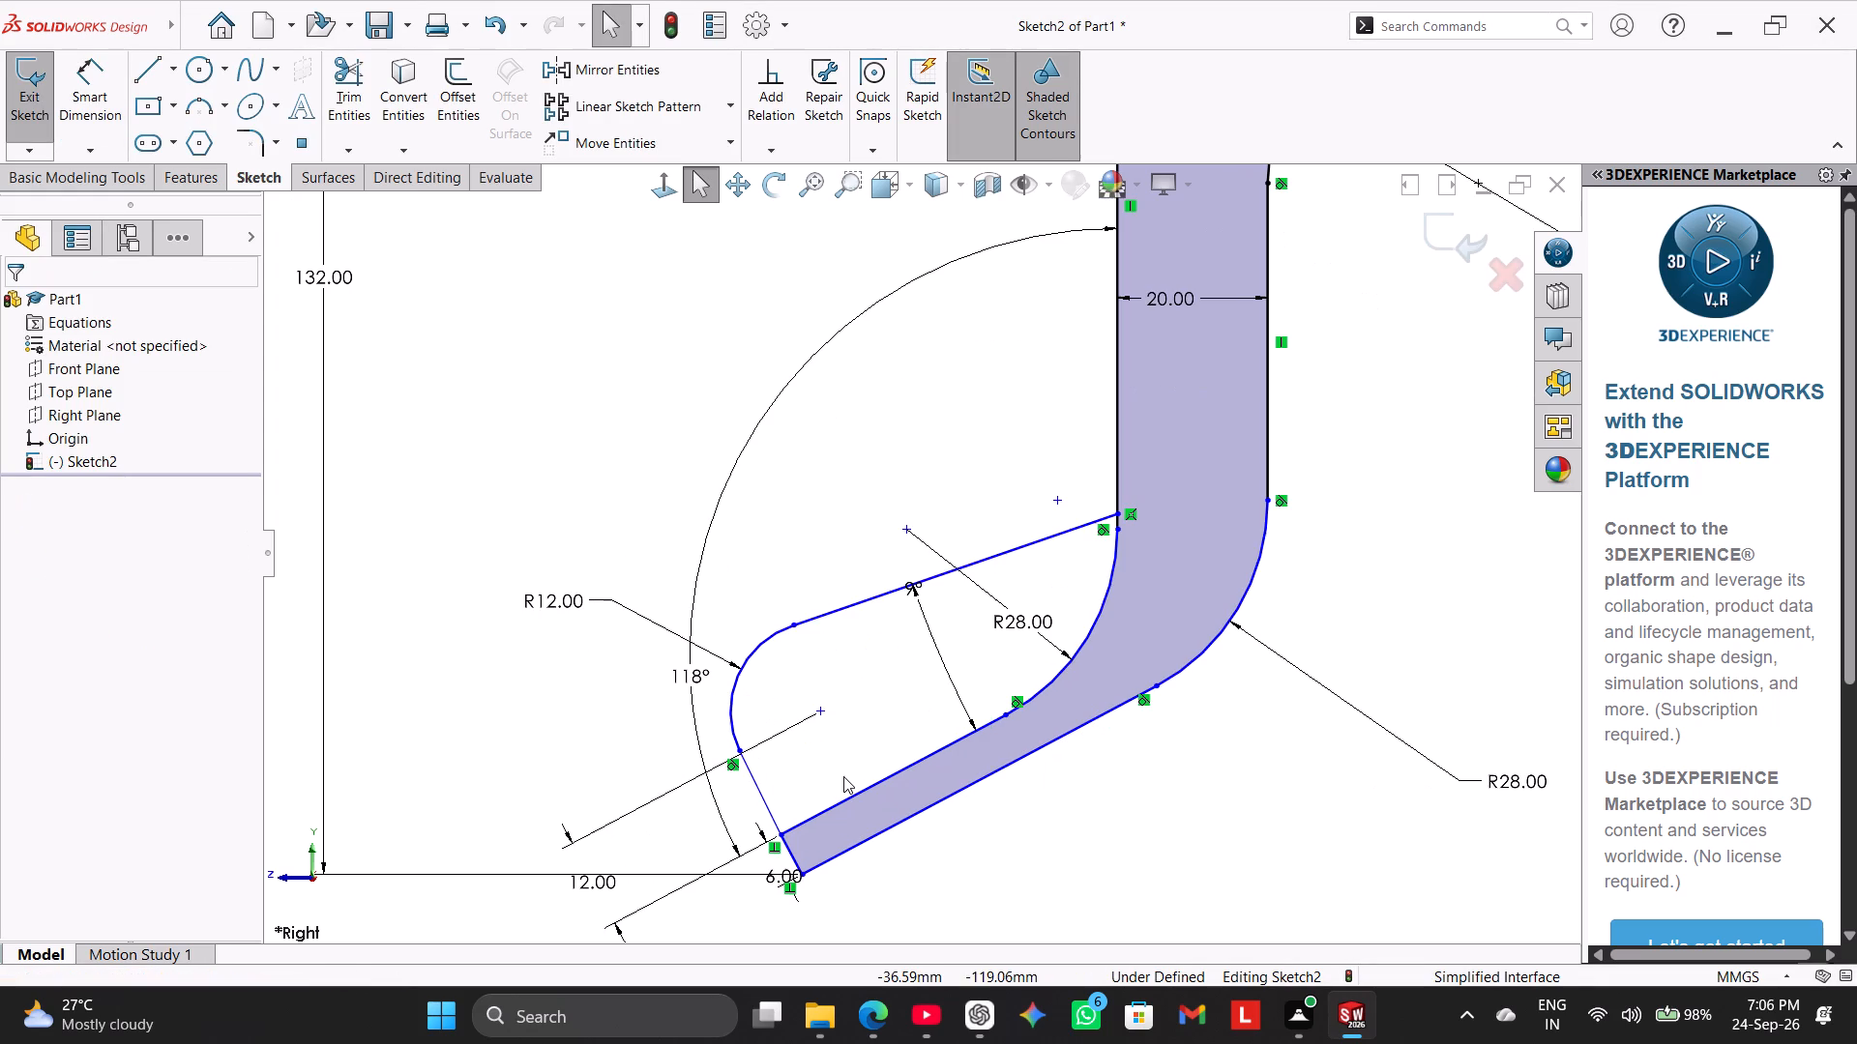
pyautogui.scroll(-6, 1149, 521)
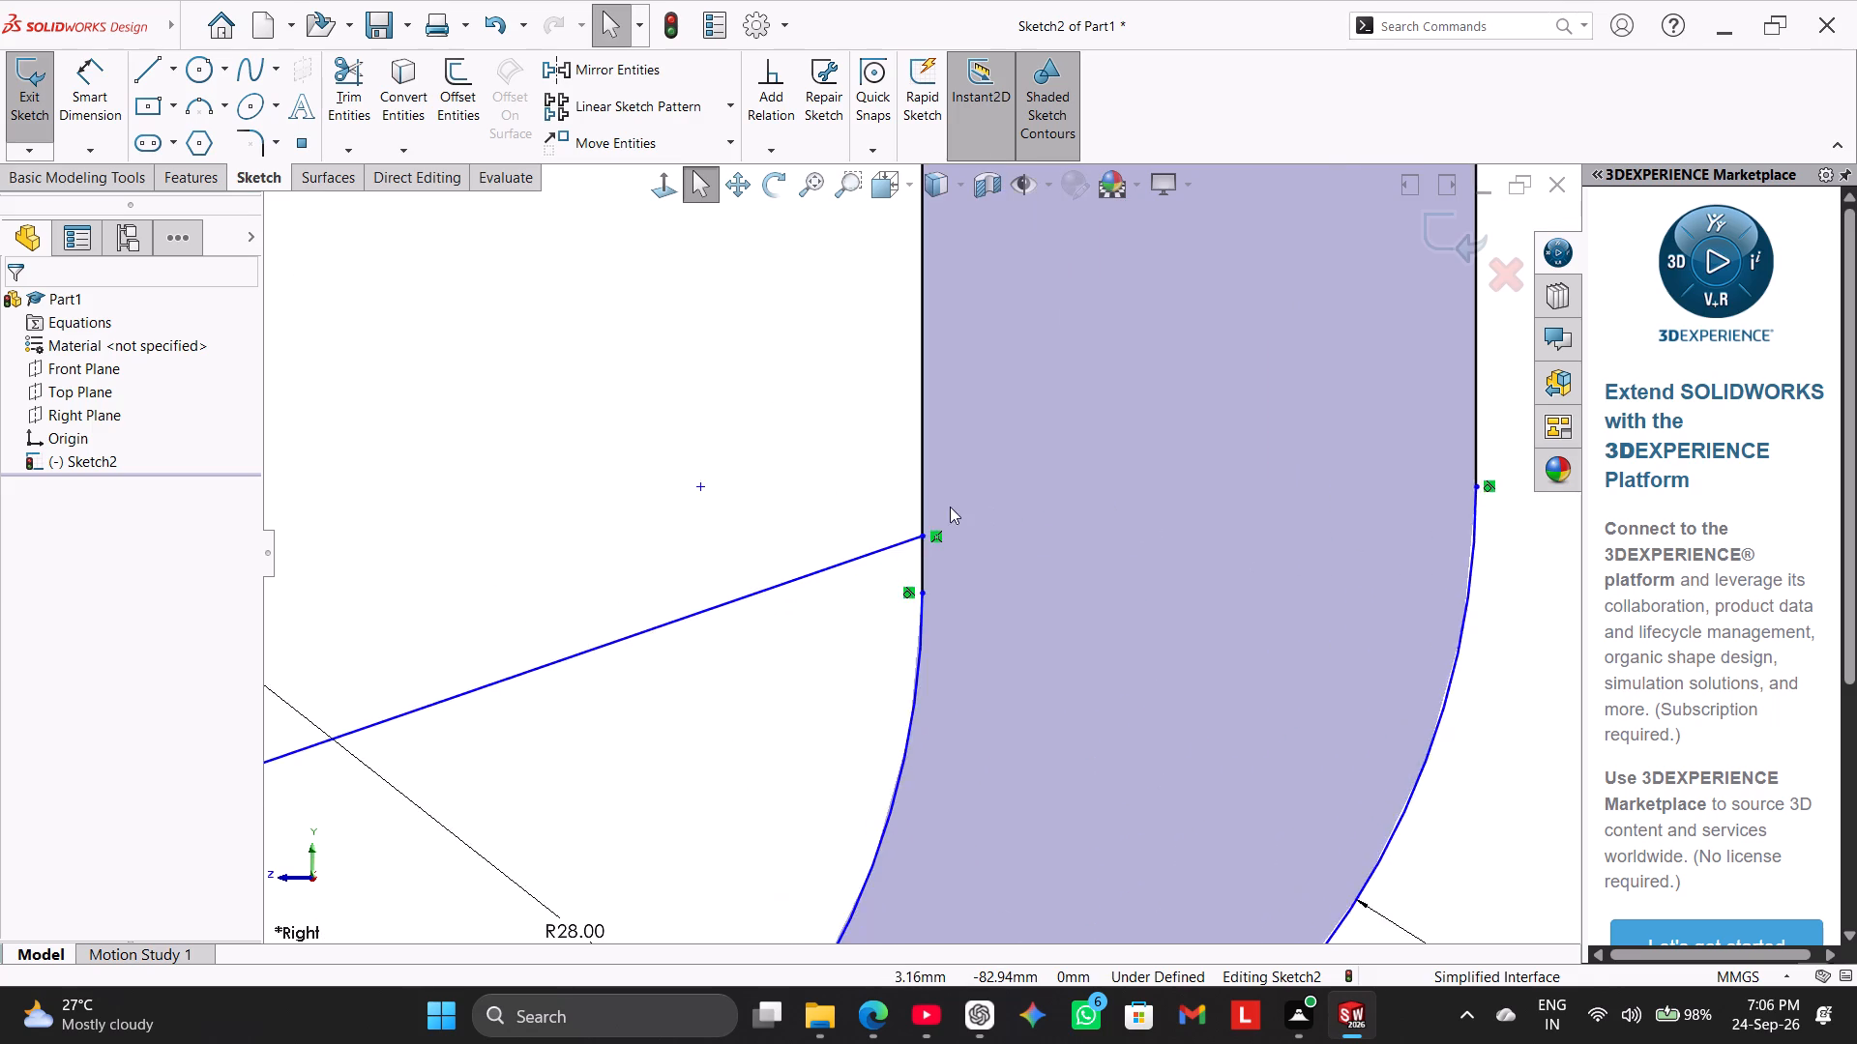
pyautogui.scroll(-7, 950, 507)
pyautogui.scroll(-3, 920, 611)
pyautogui.moveTo(803, 649); pyautogui.dragTo(815, 653, button='middle')
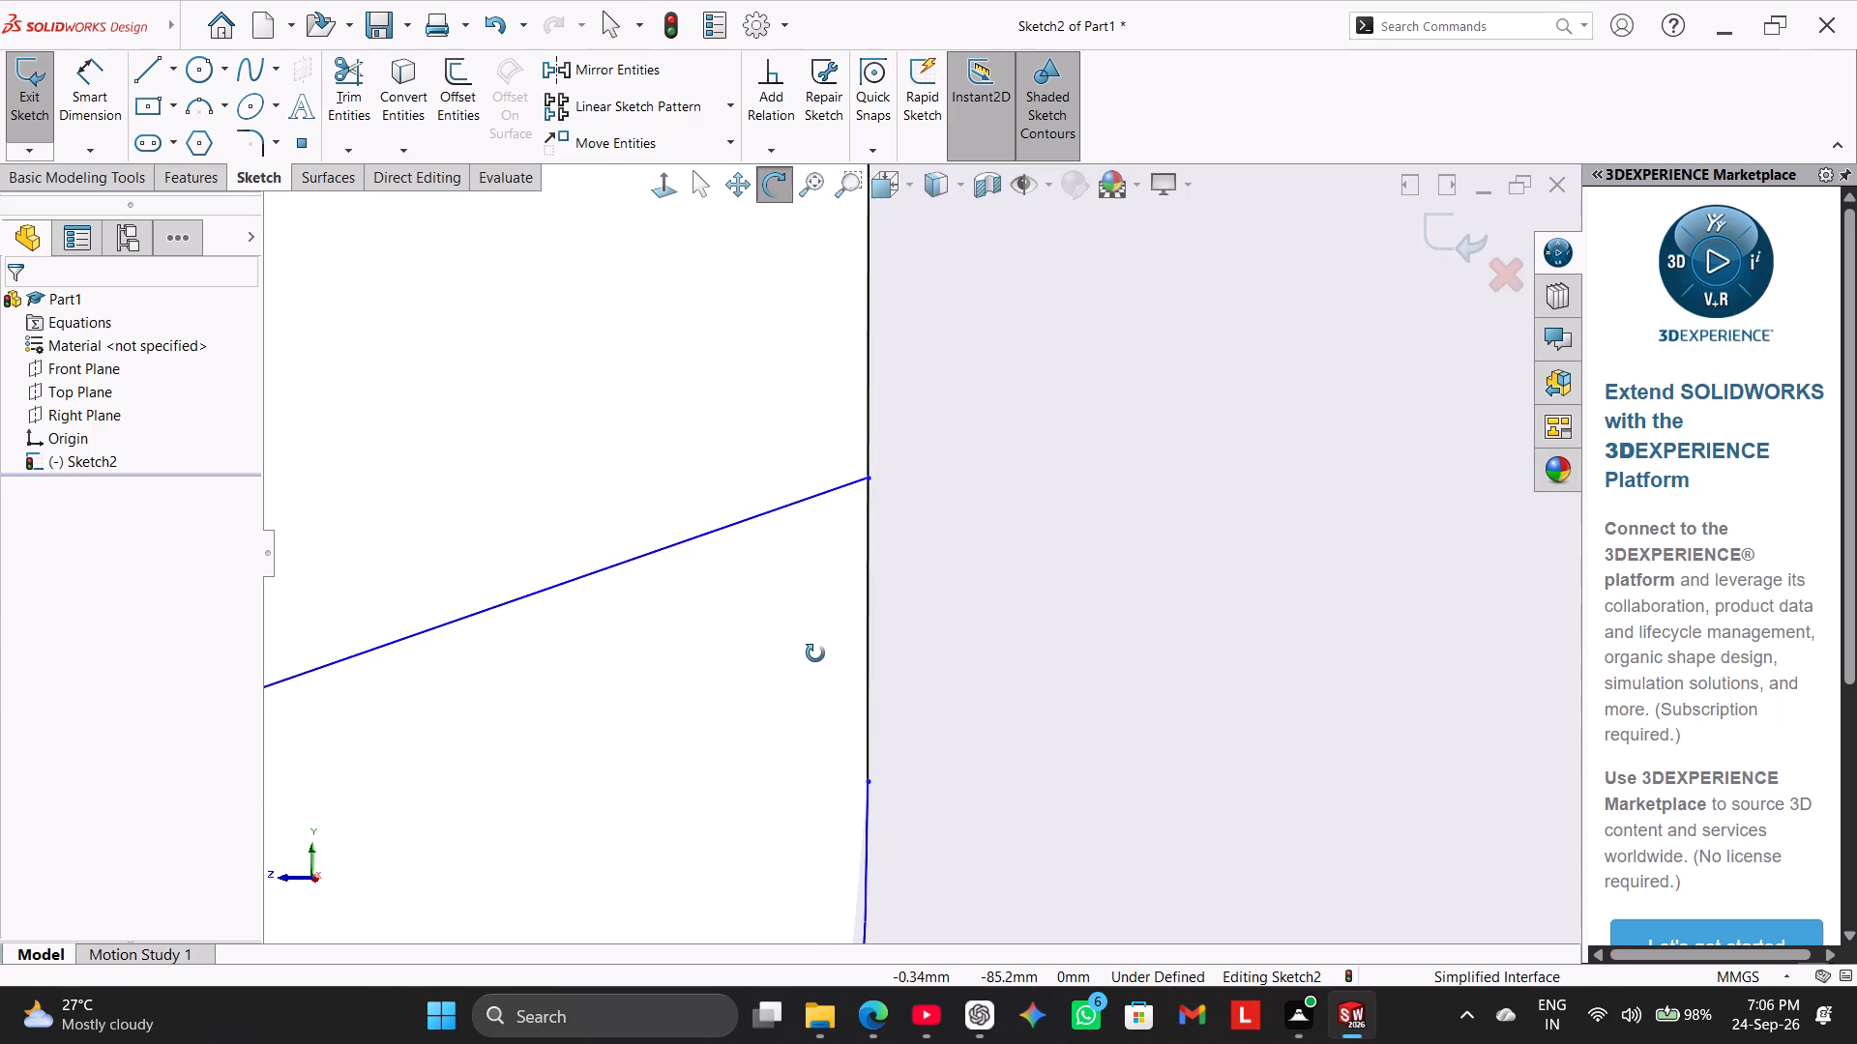
pyautogui.moveTo(815, 653); pyautogui.dragTo(818, 653, button='middle')
pyautogui.scroll(10, 886, 713)
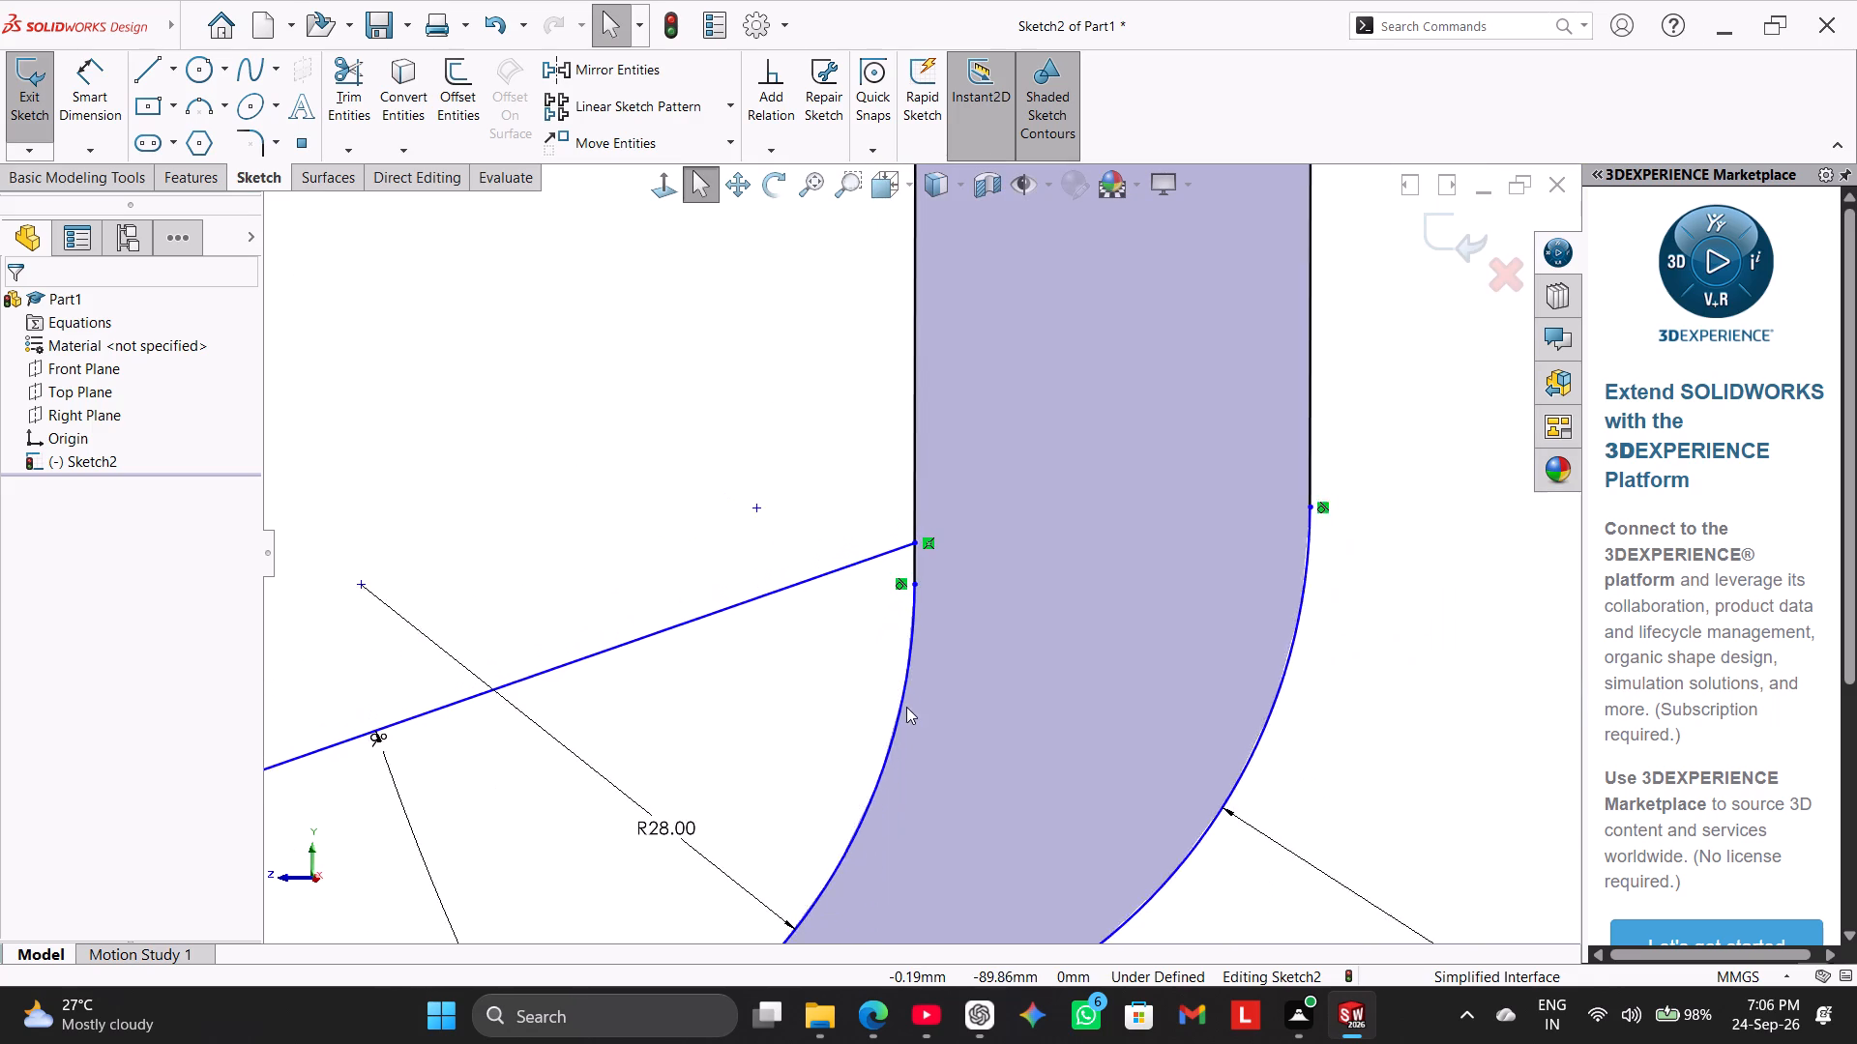
pyautogui.scroll(7, 906, 707)
pyautogui.scroll(-3, 879, 548)
pyautogui.scroll(1, 876, 541)
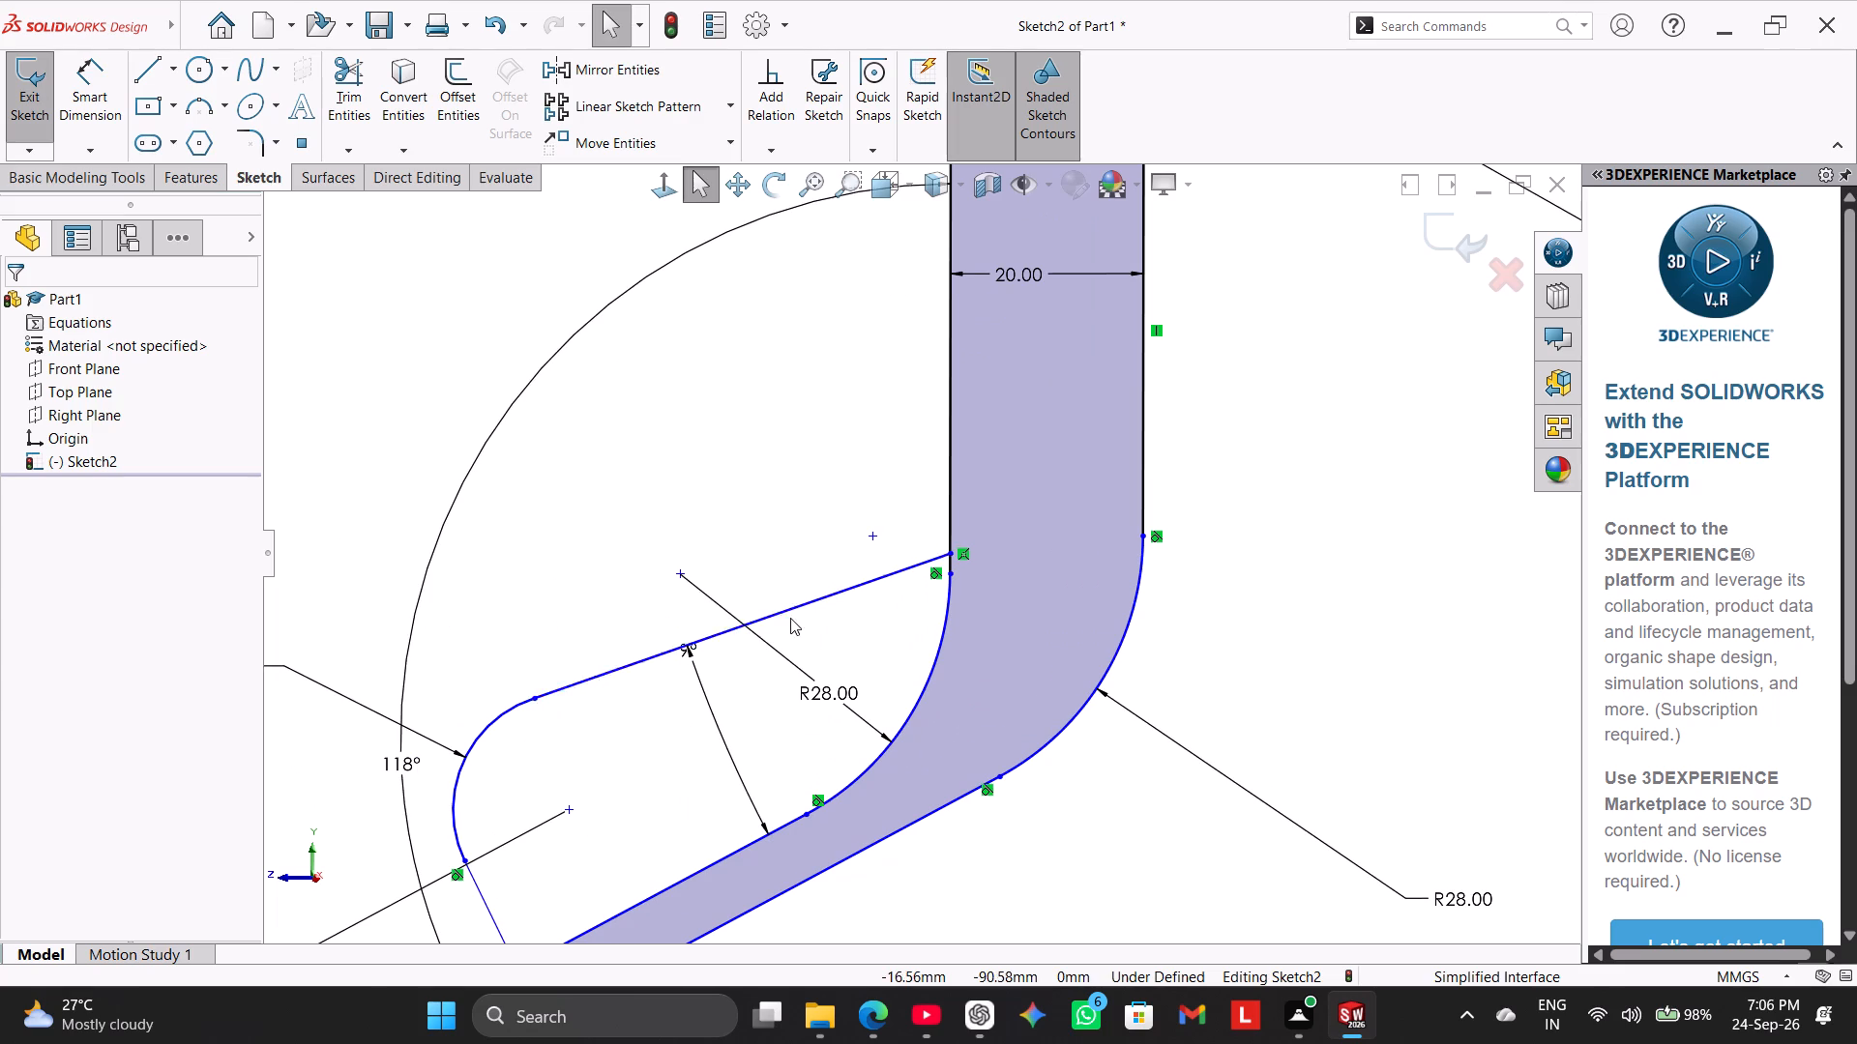
pyautogui.scroll(3, 790, 618)
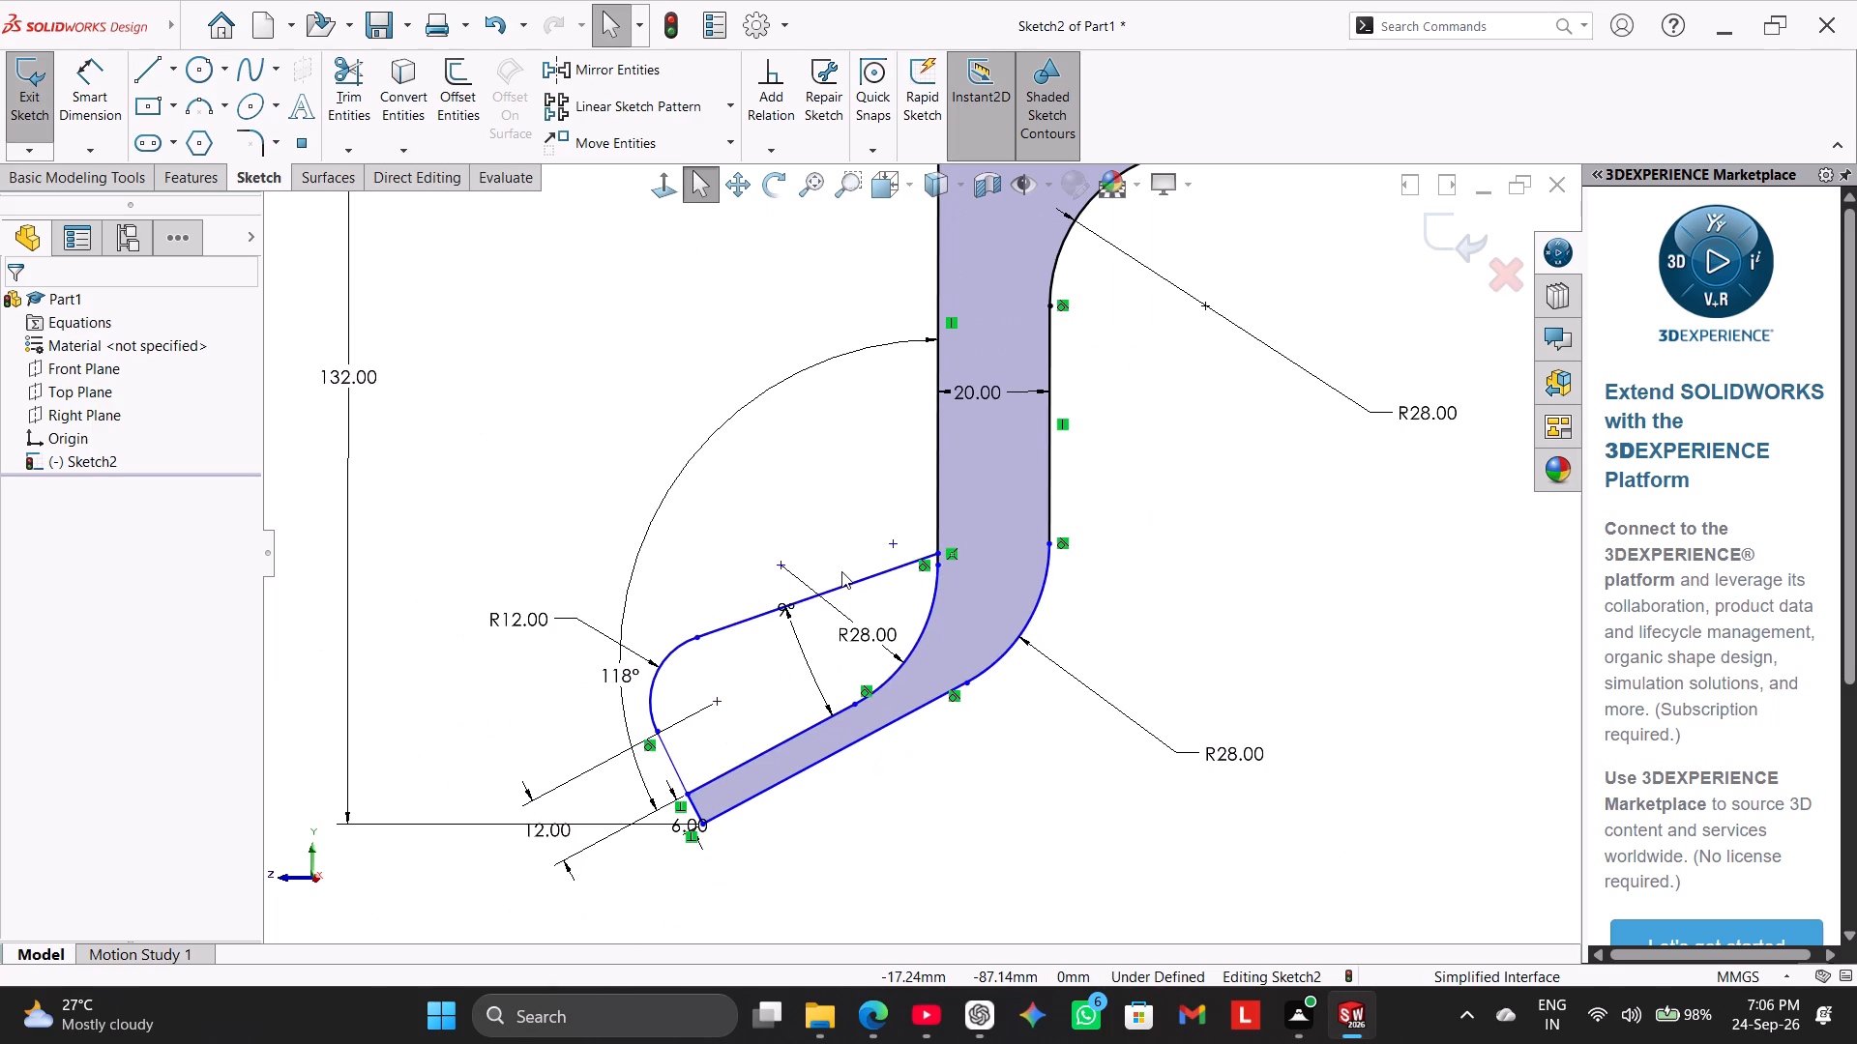
pyautogui.scroll(1, 817, 612)
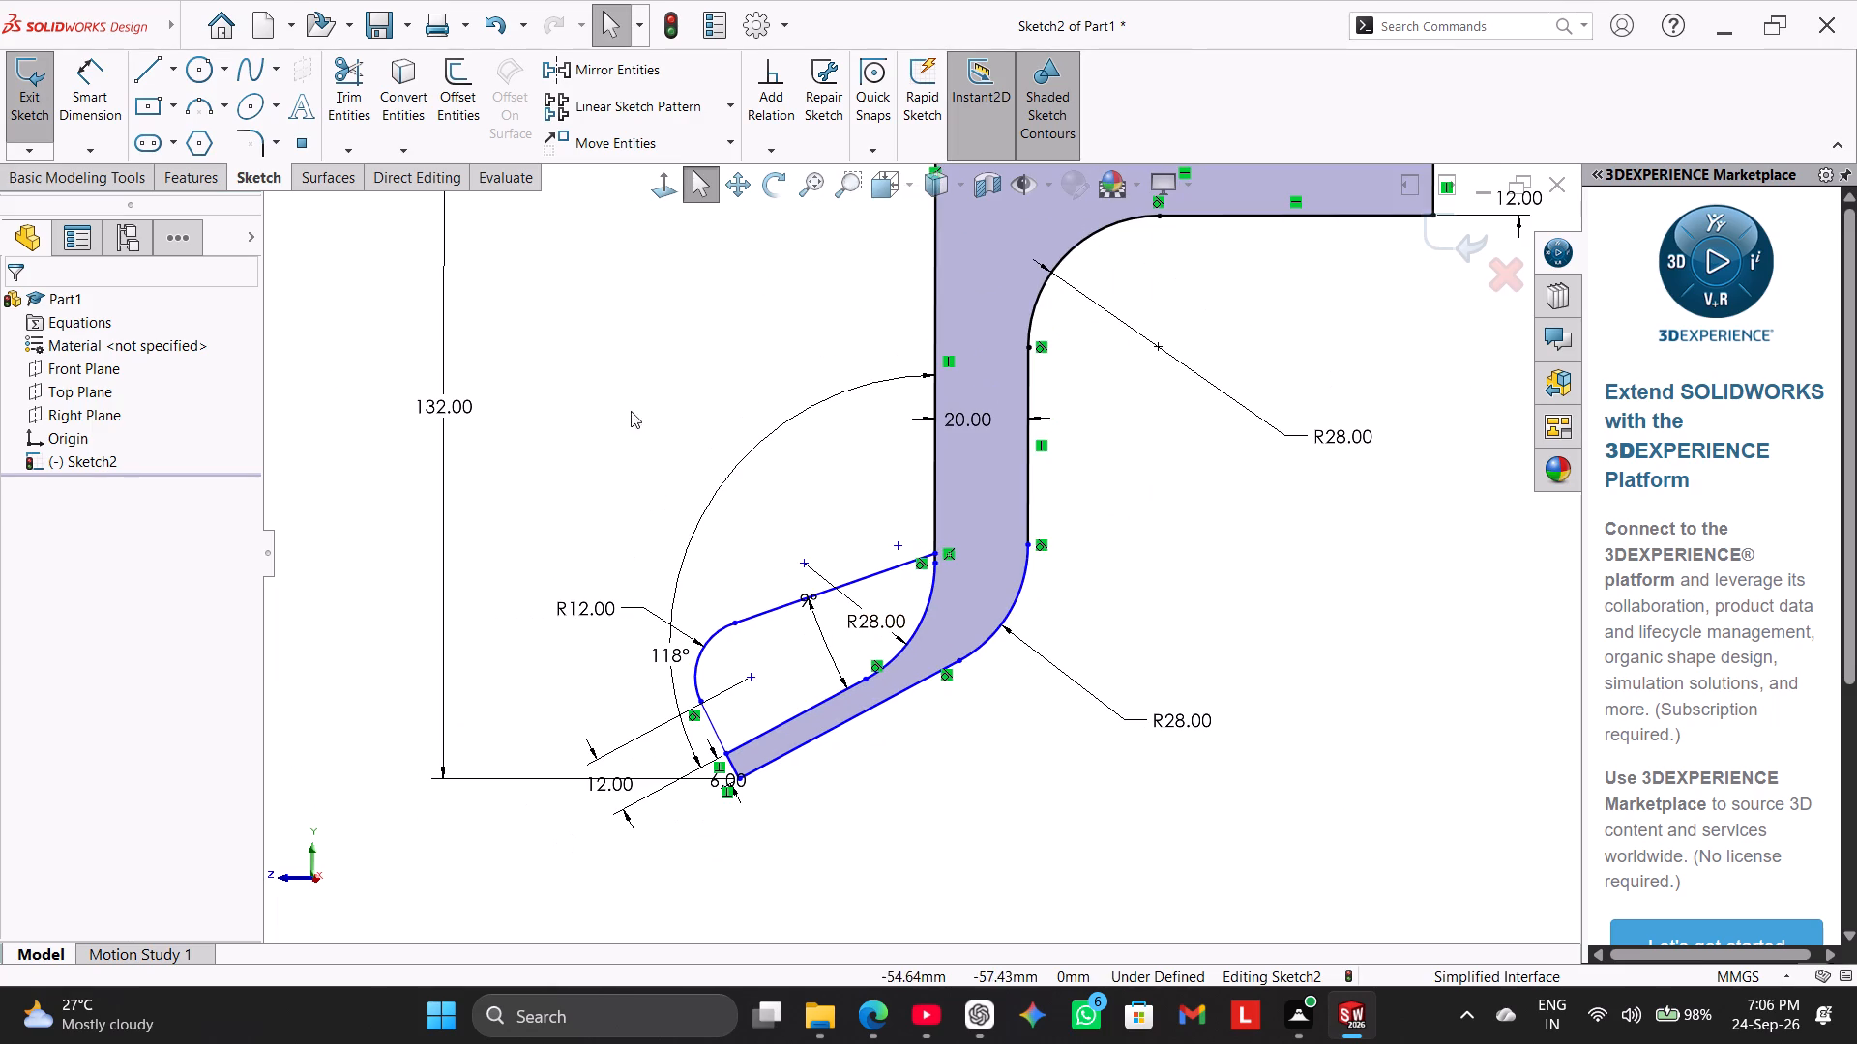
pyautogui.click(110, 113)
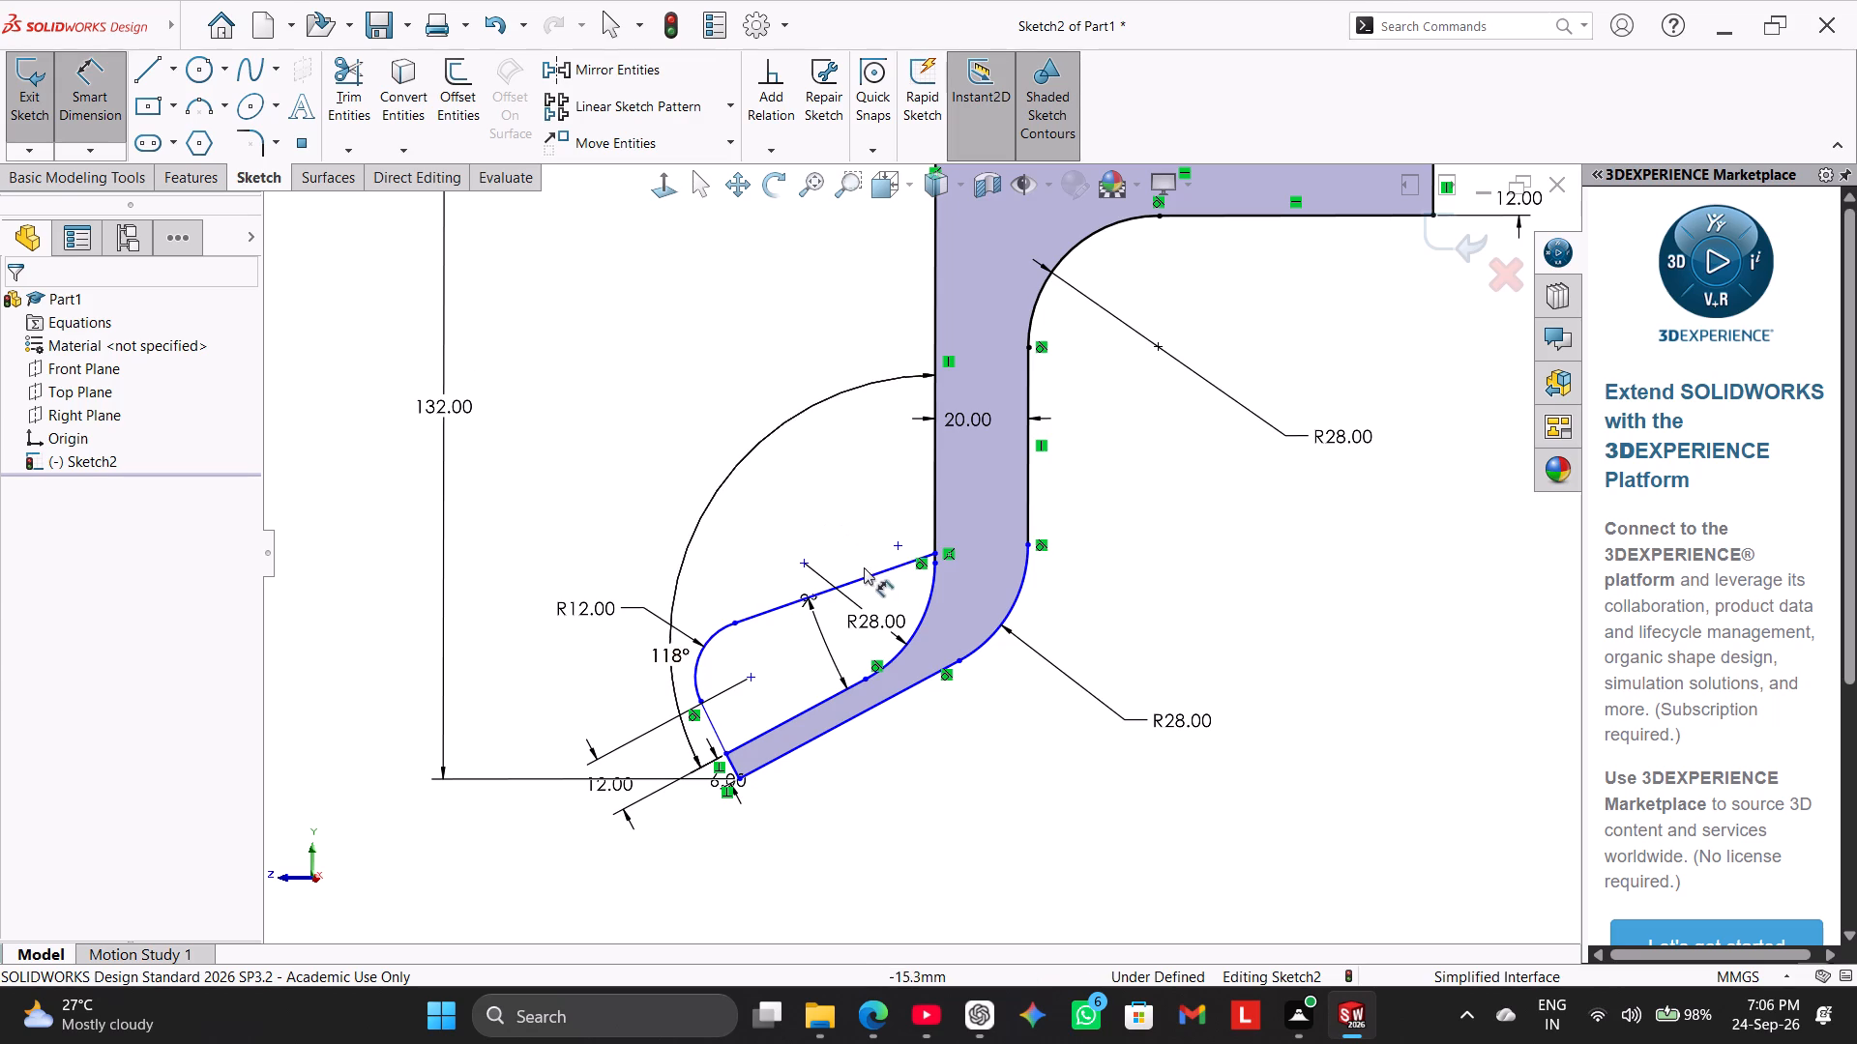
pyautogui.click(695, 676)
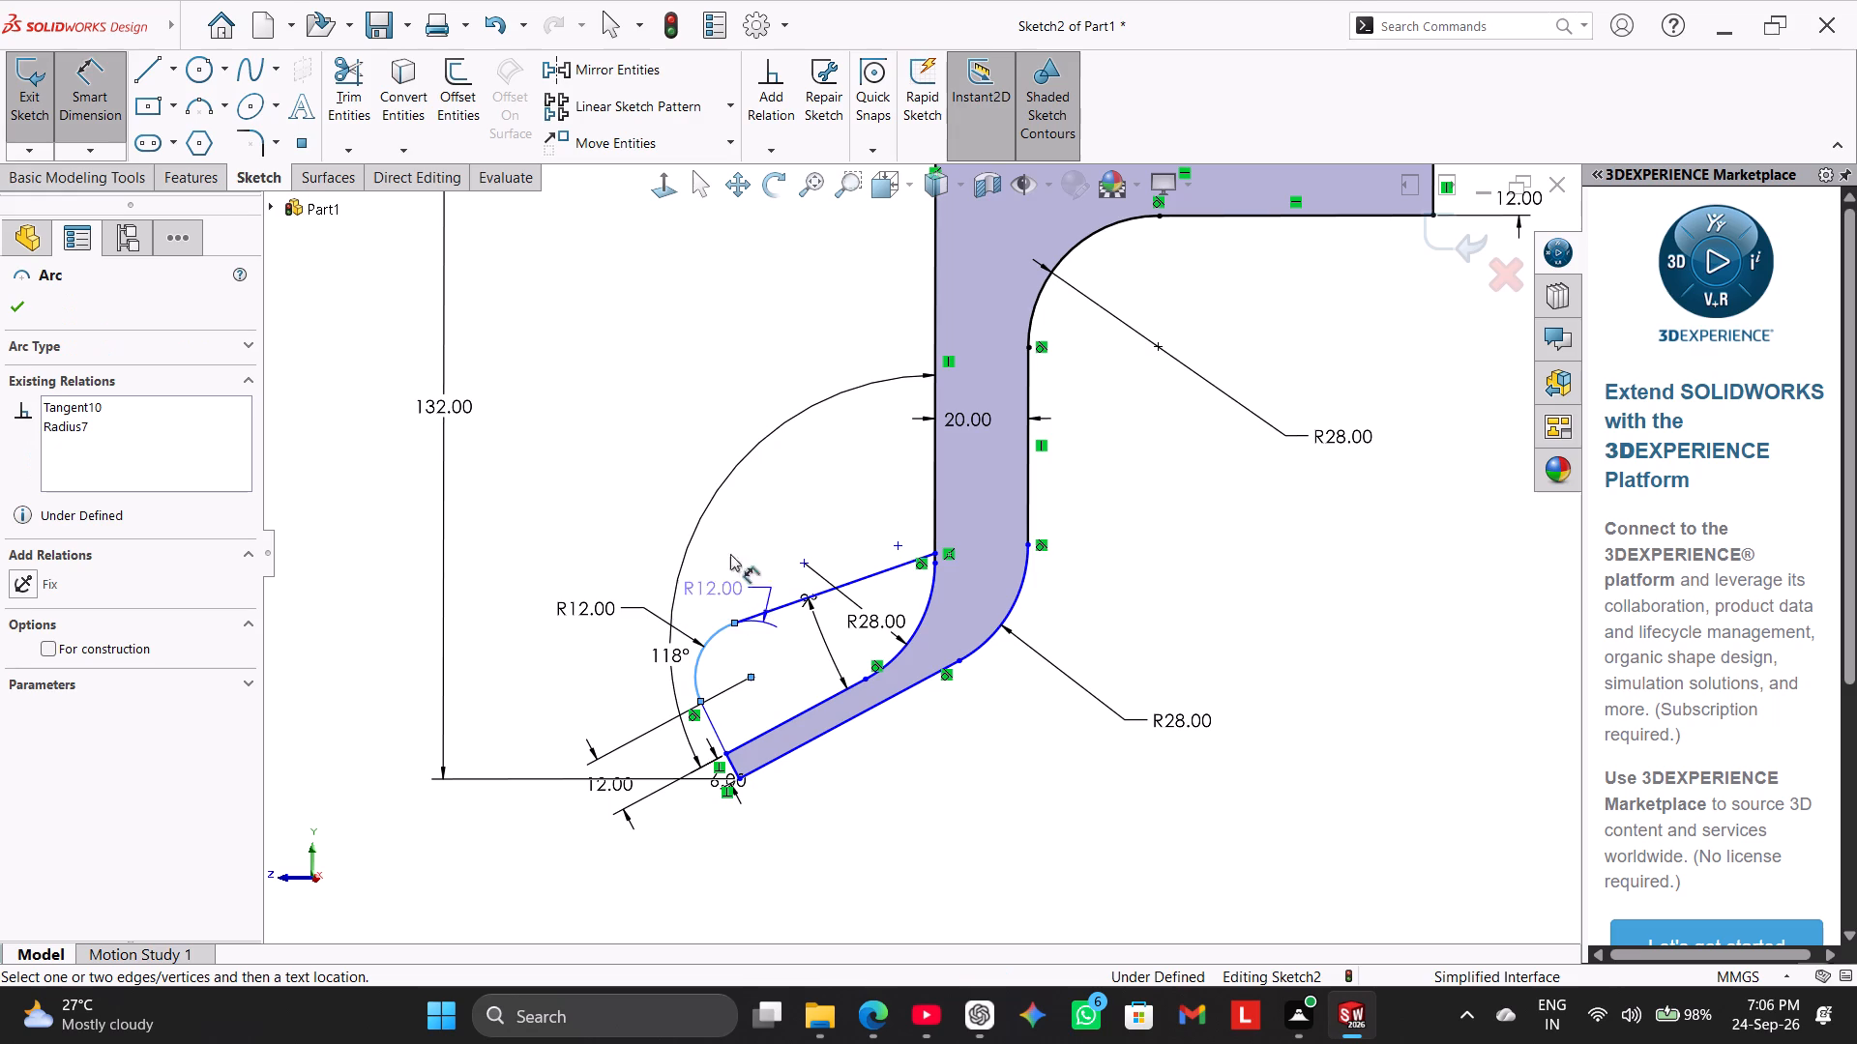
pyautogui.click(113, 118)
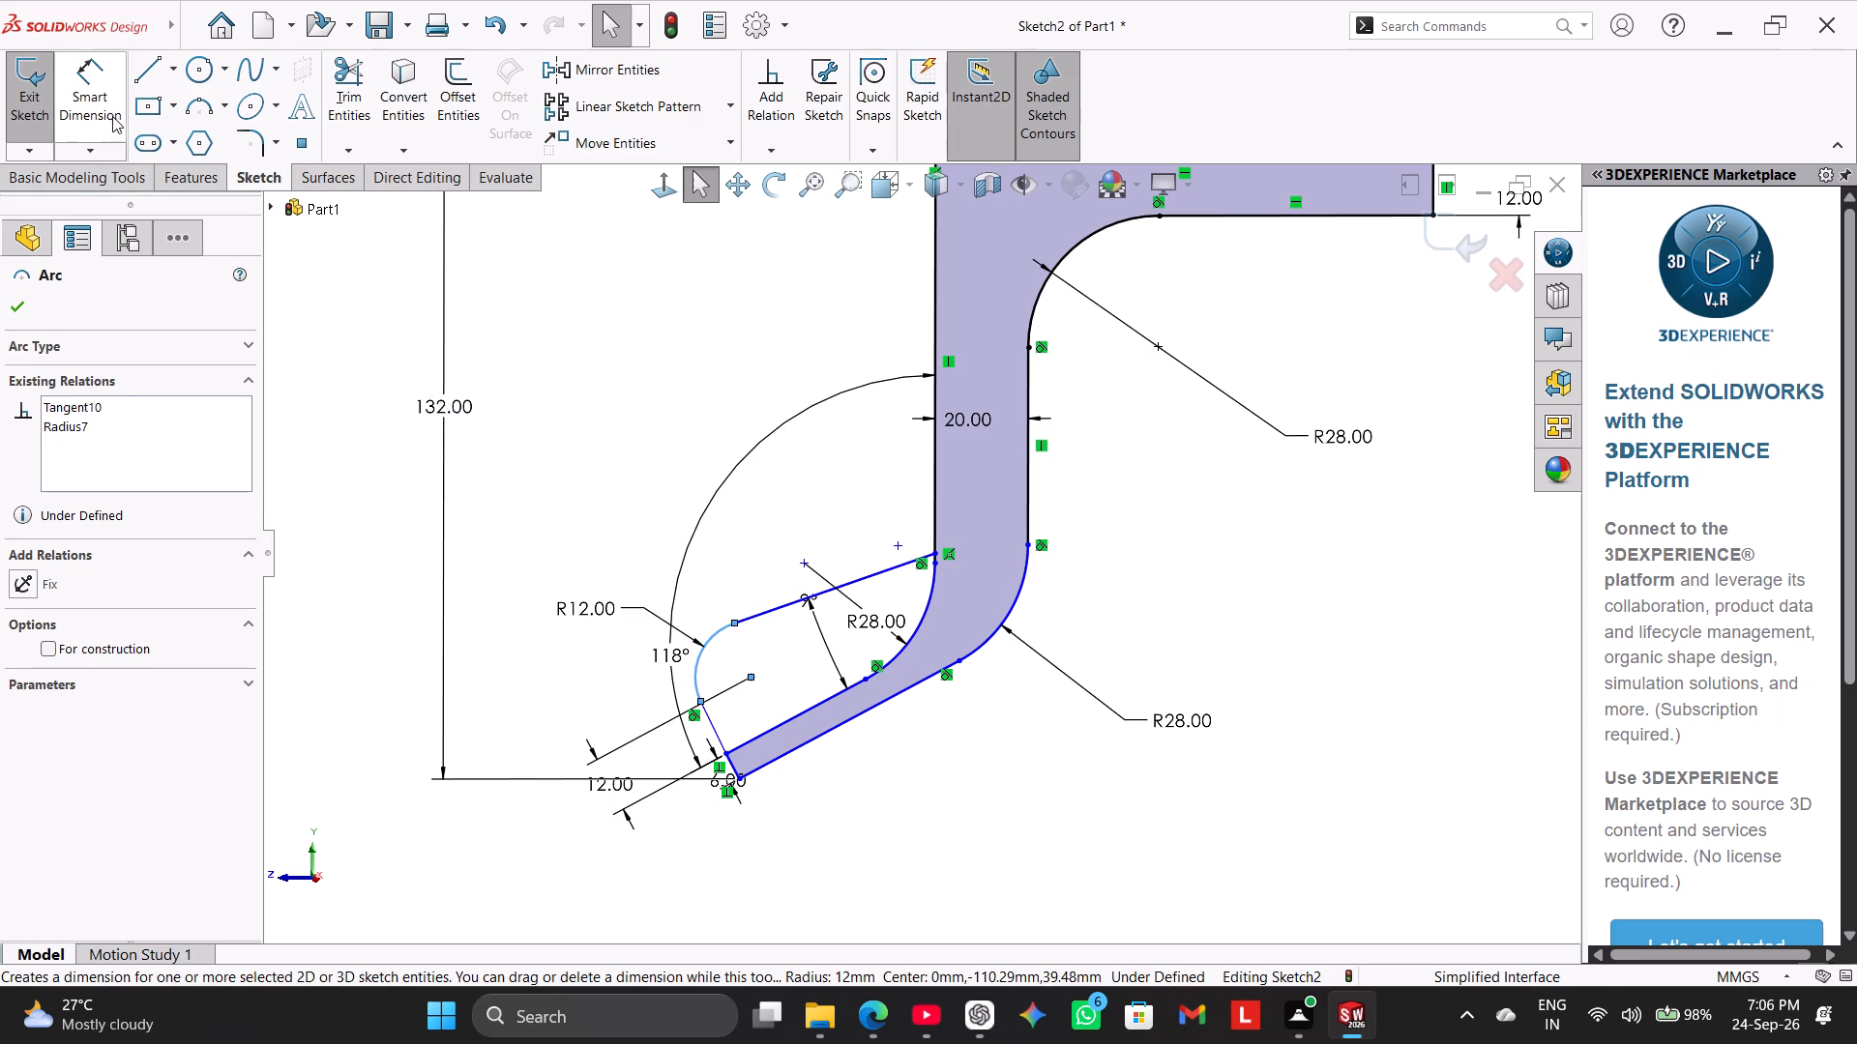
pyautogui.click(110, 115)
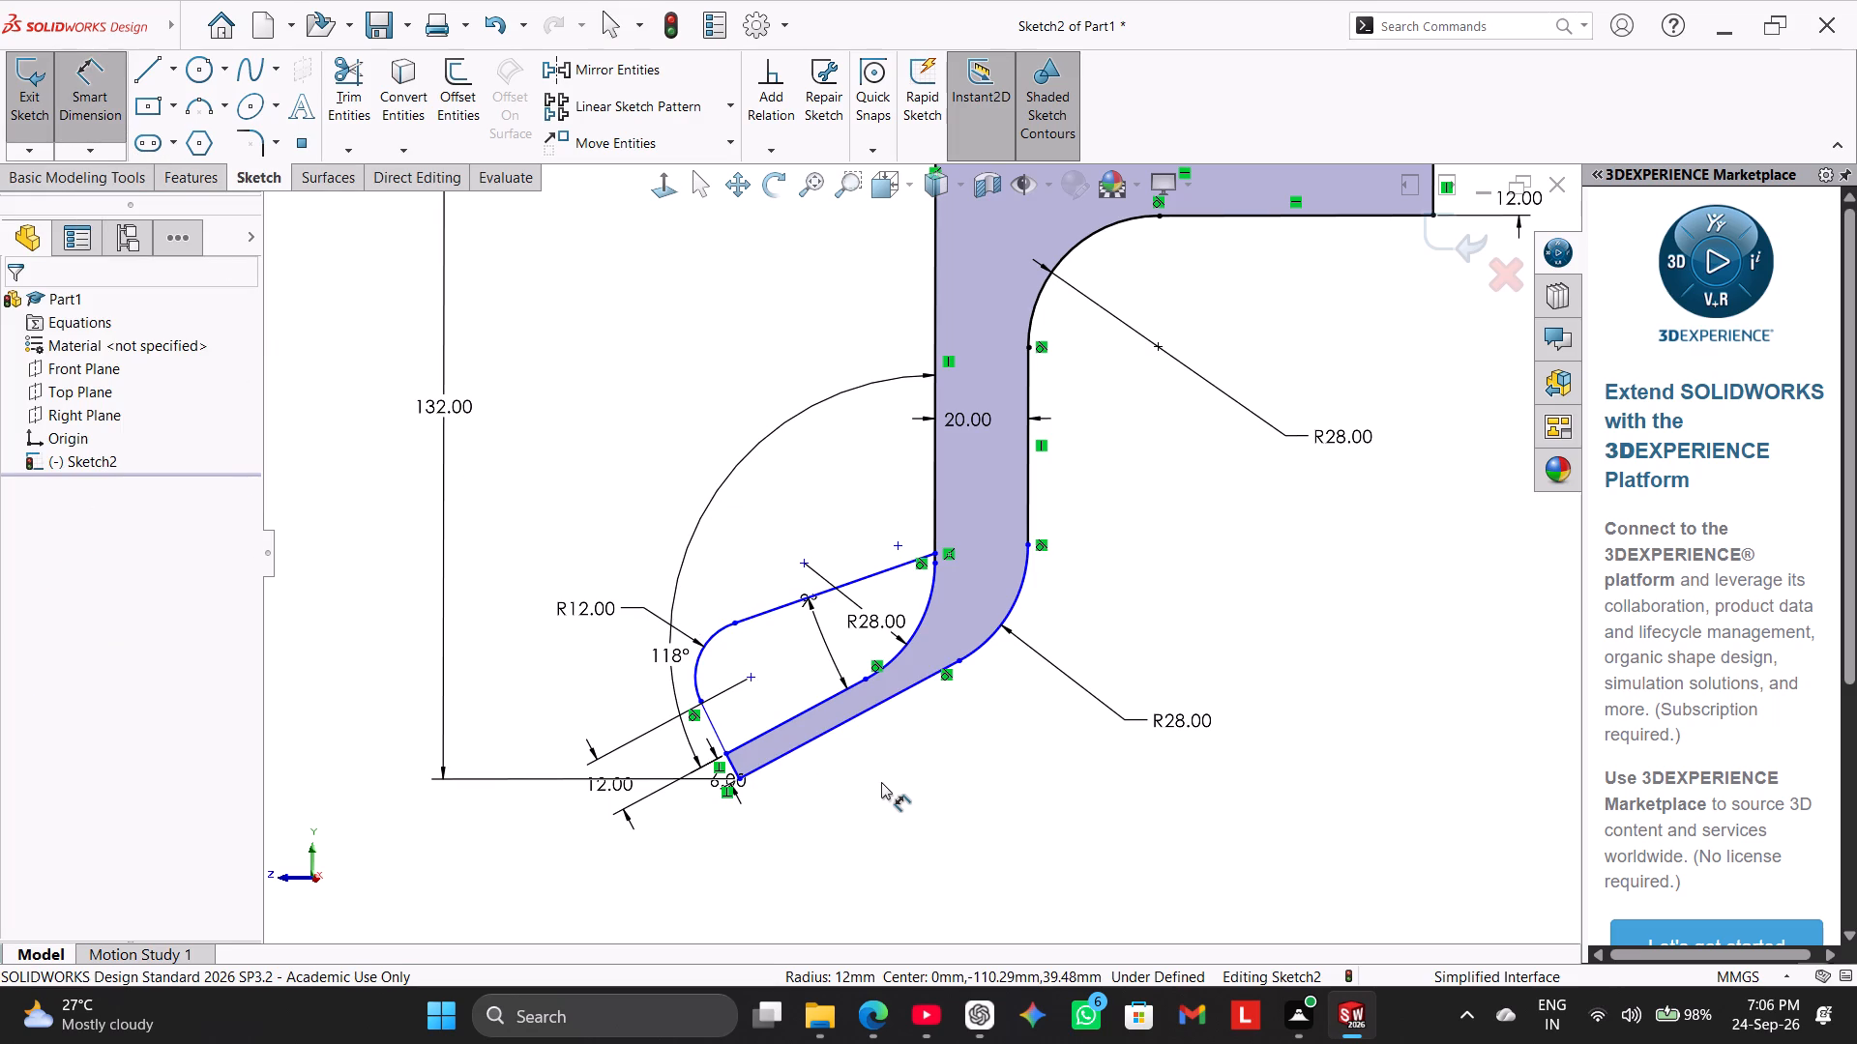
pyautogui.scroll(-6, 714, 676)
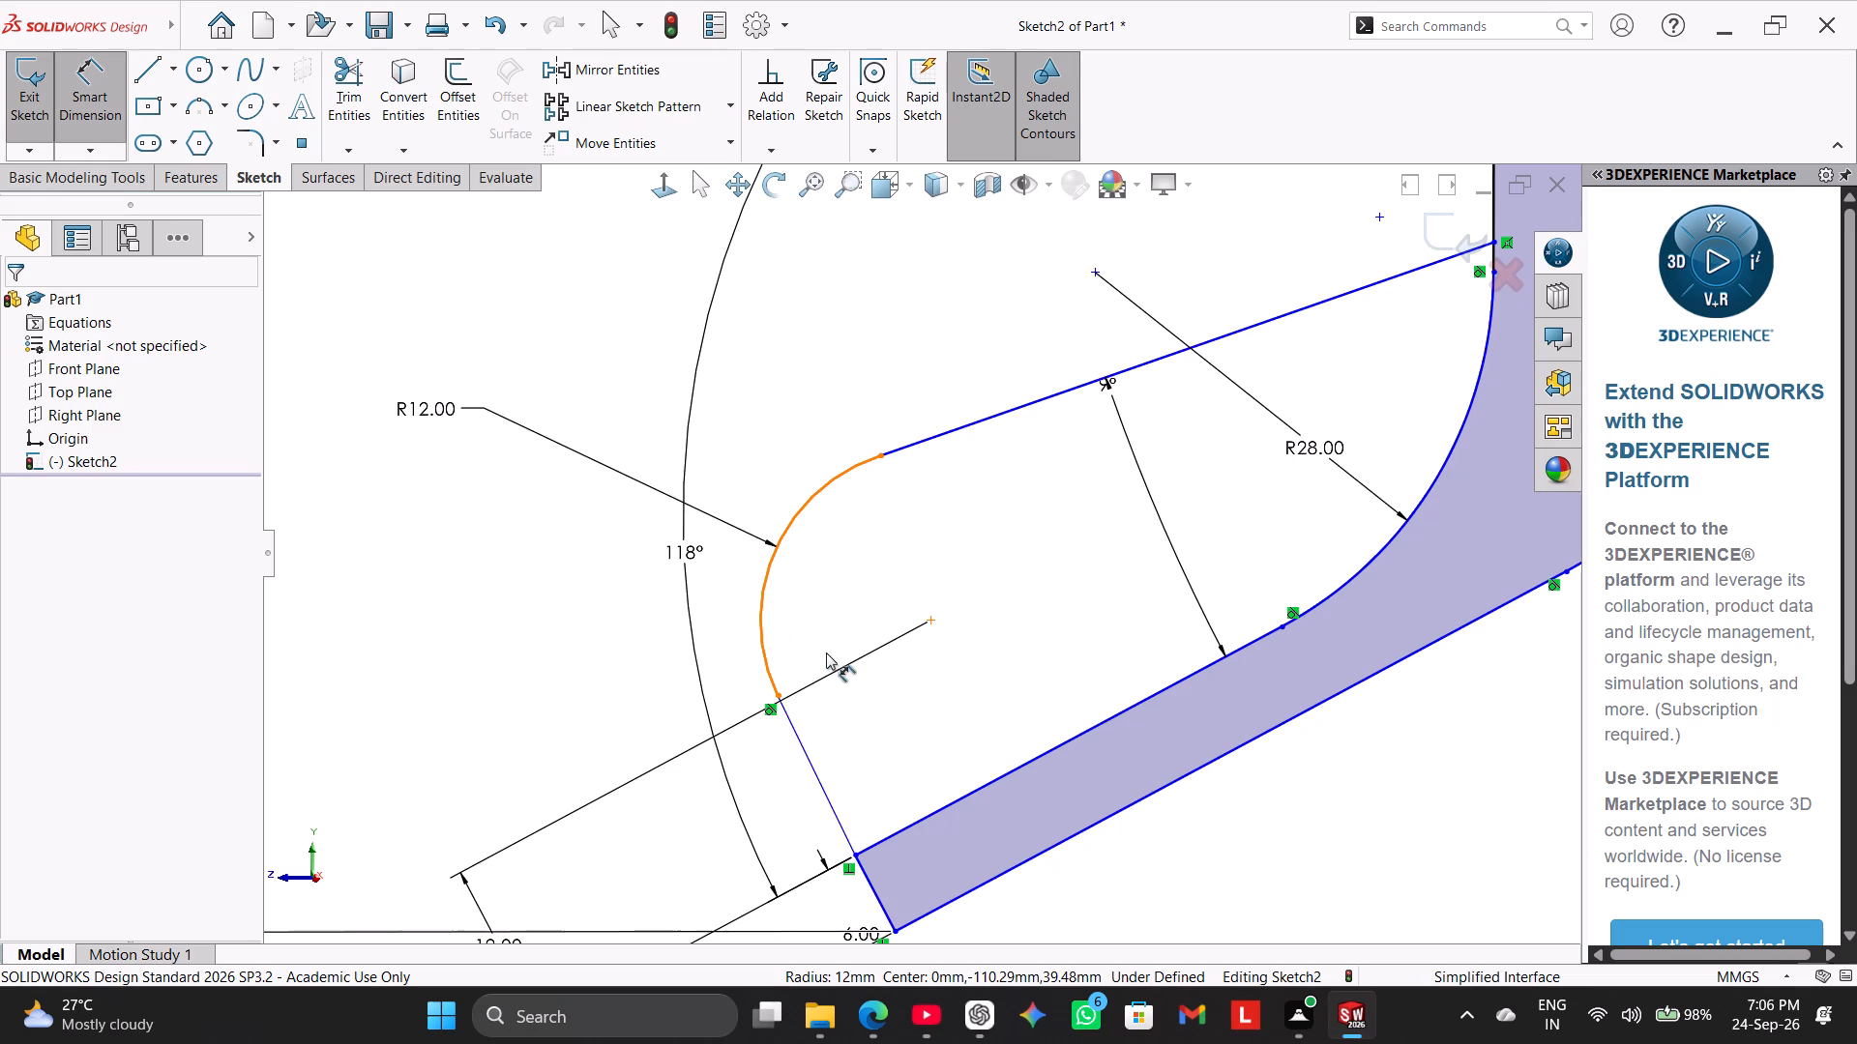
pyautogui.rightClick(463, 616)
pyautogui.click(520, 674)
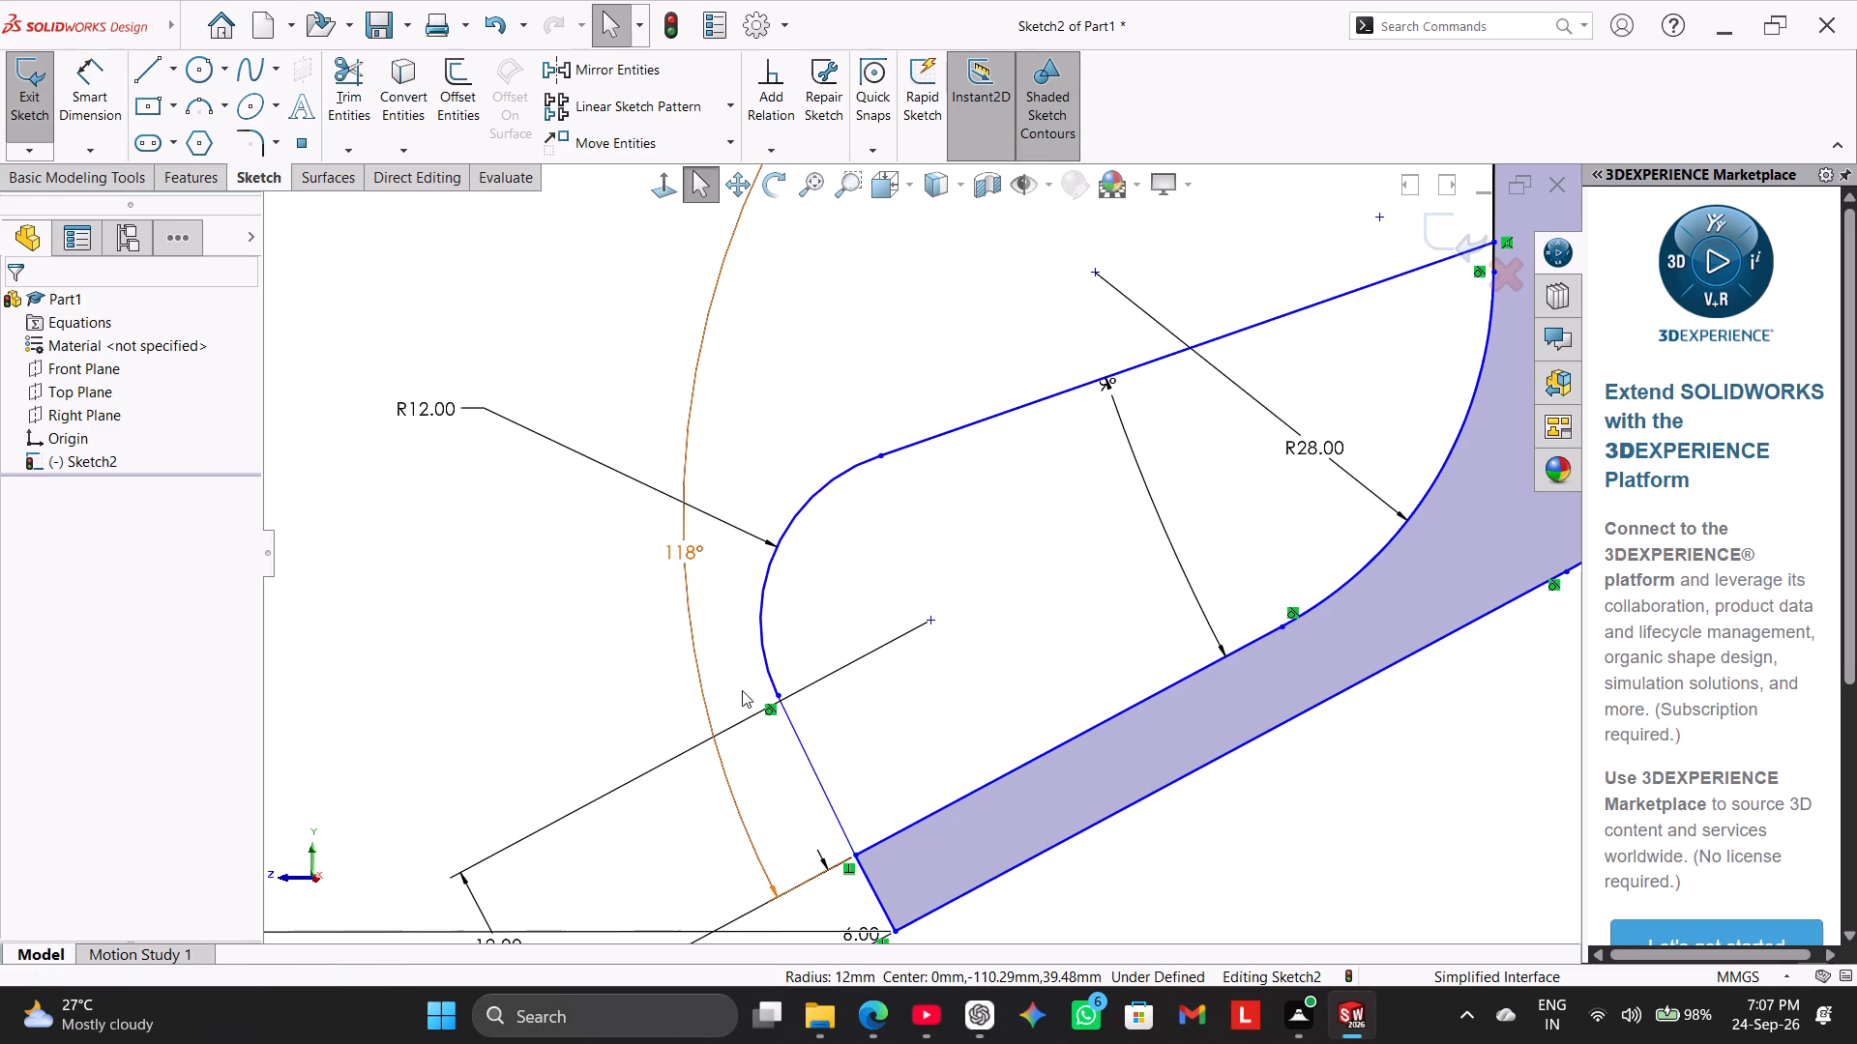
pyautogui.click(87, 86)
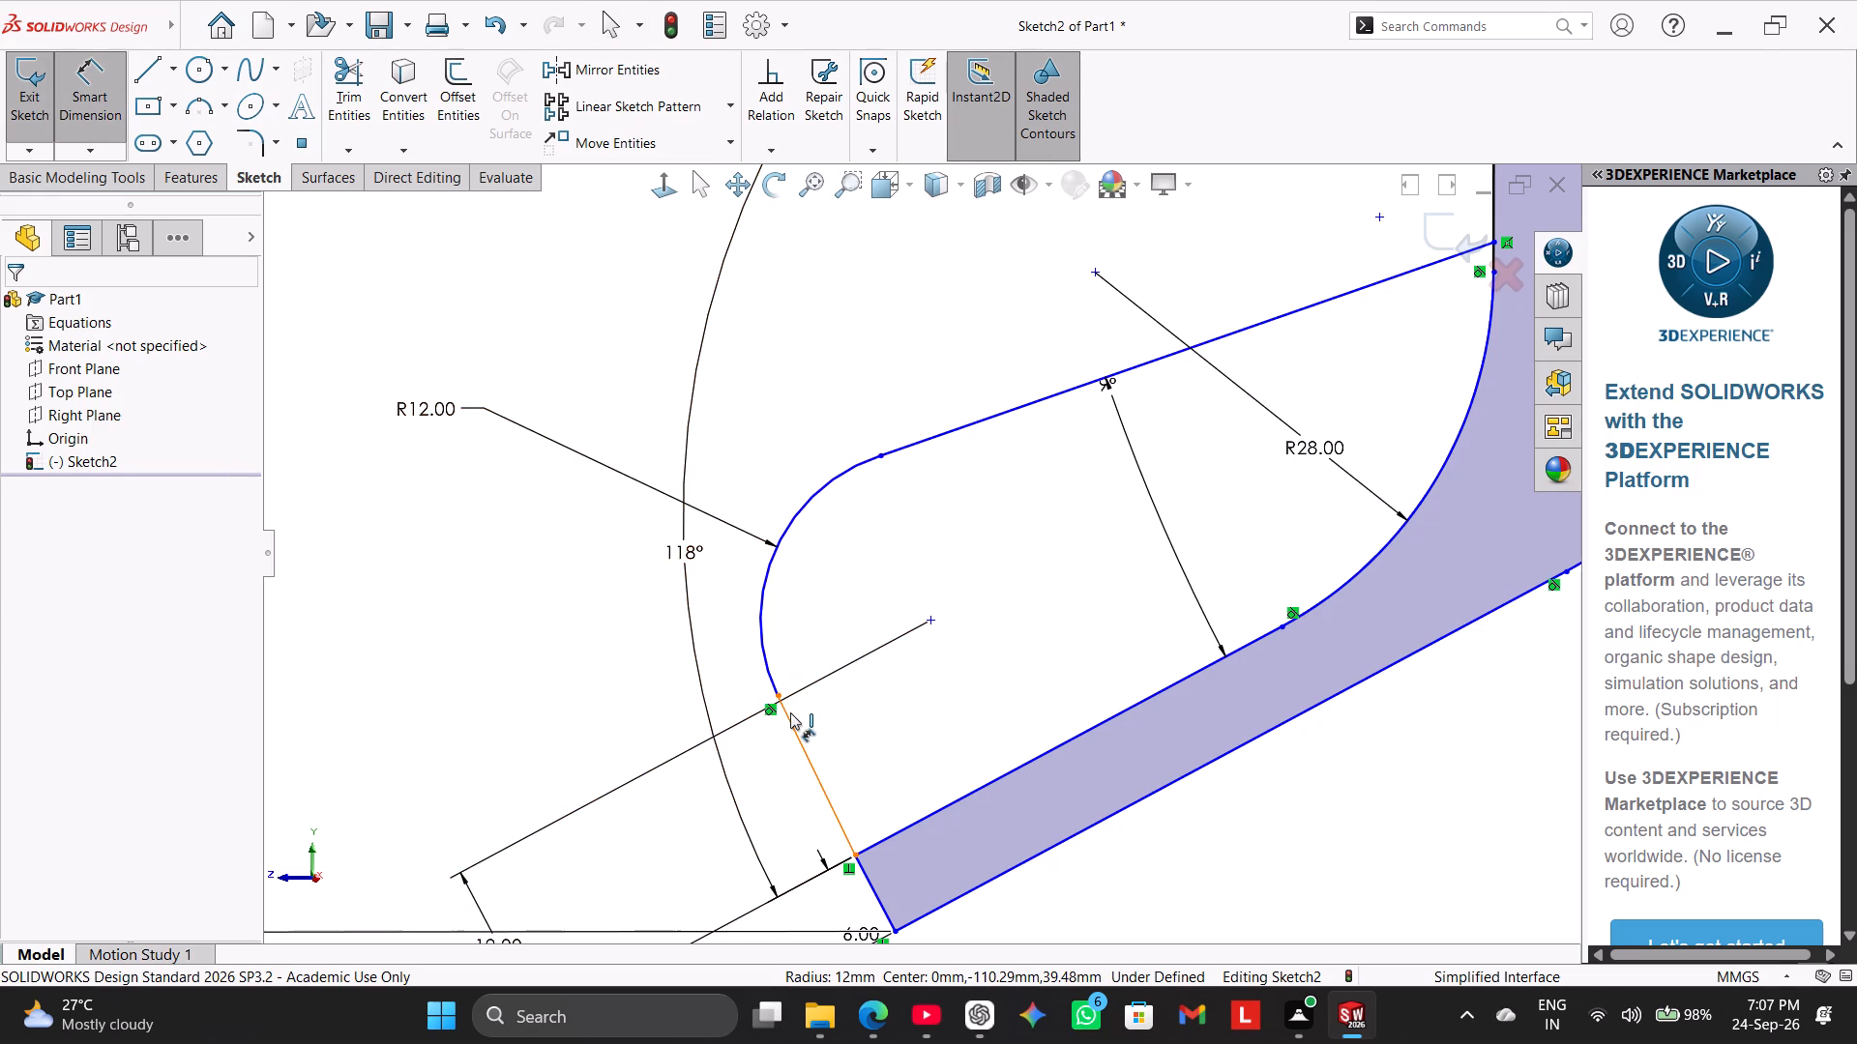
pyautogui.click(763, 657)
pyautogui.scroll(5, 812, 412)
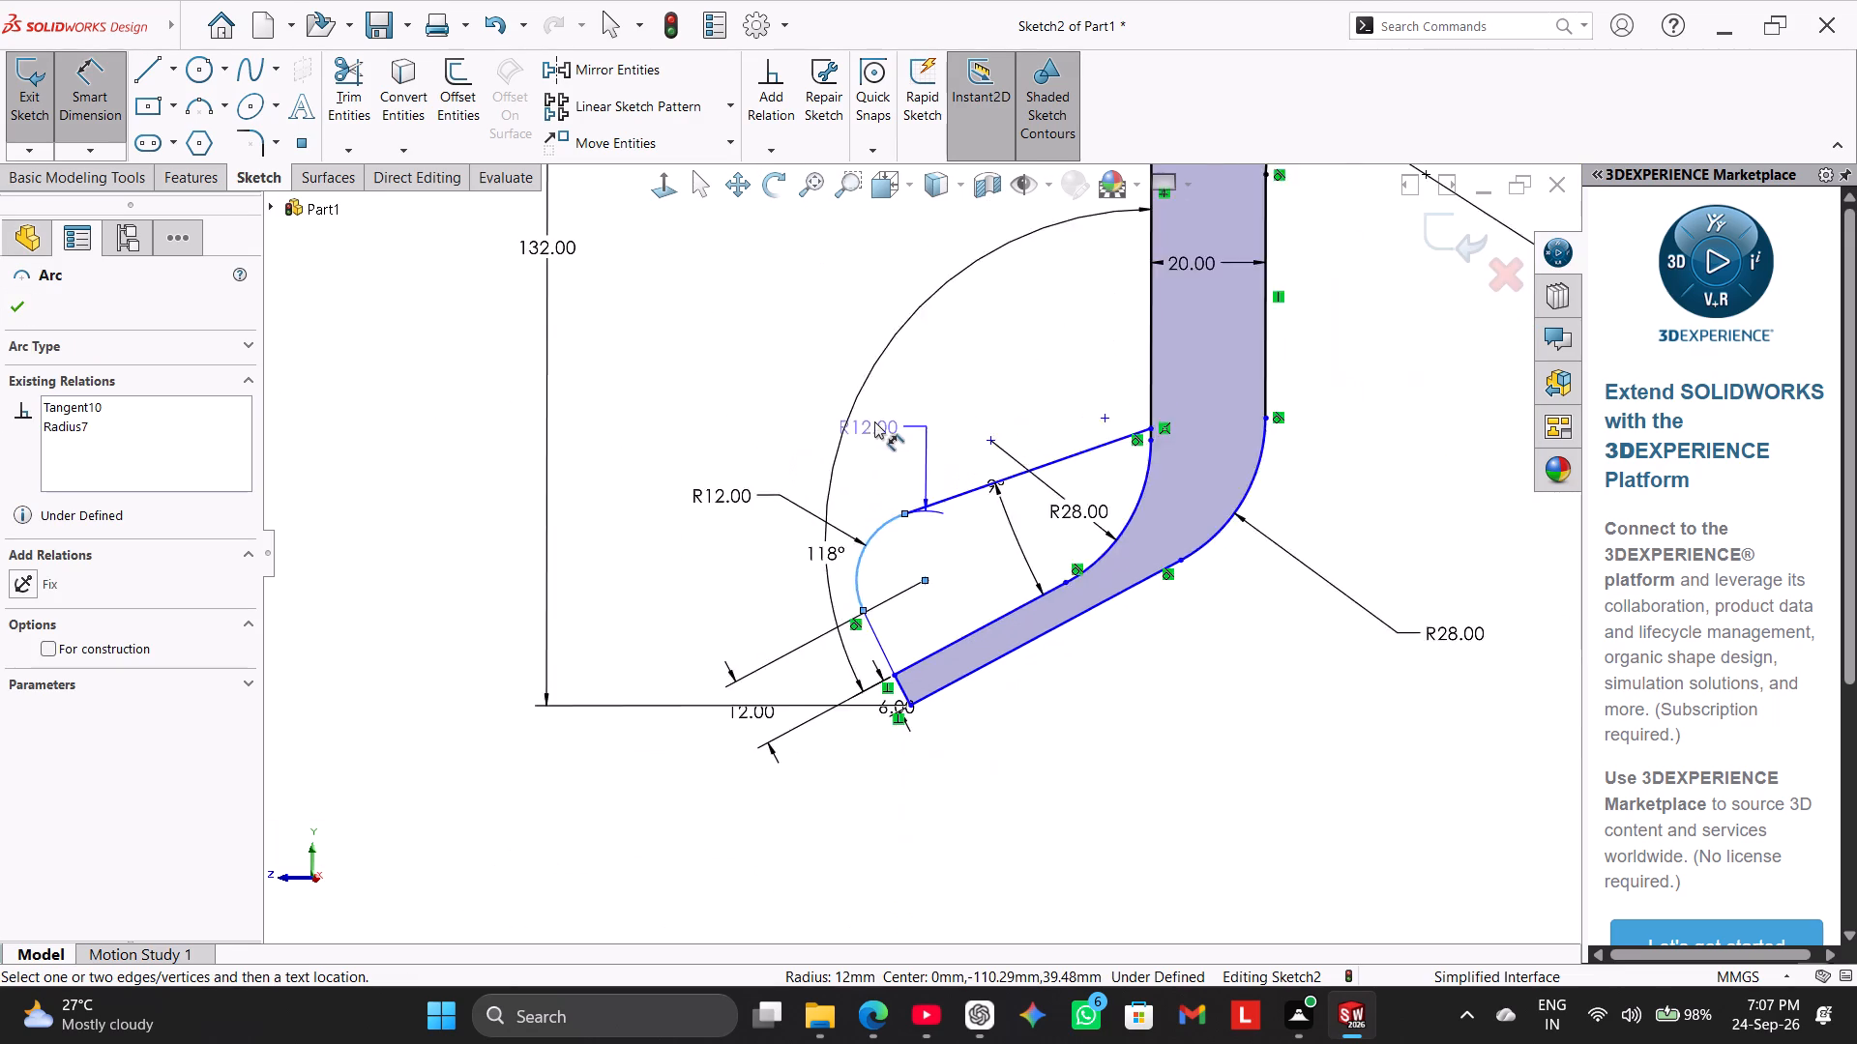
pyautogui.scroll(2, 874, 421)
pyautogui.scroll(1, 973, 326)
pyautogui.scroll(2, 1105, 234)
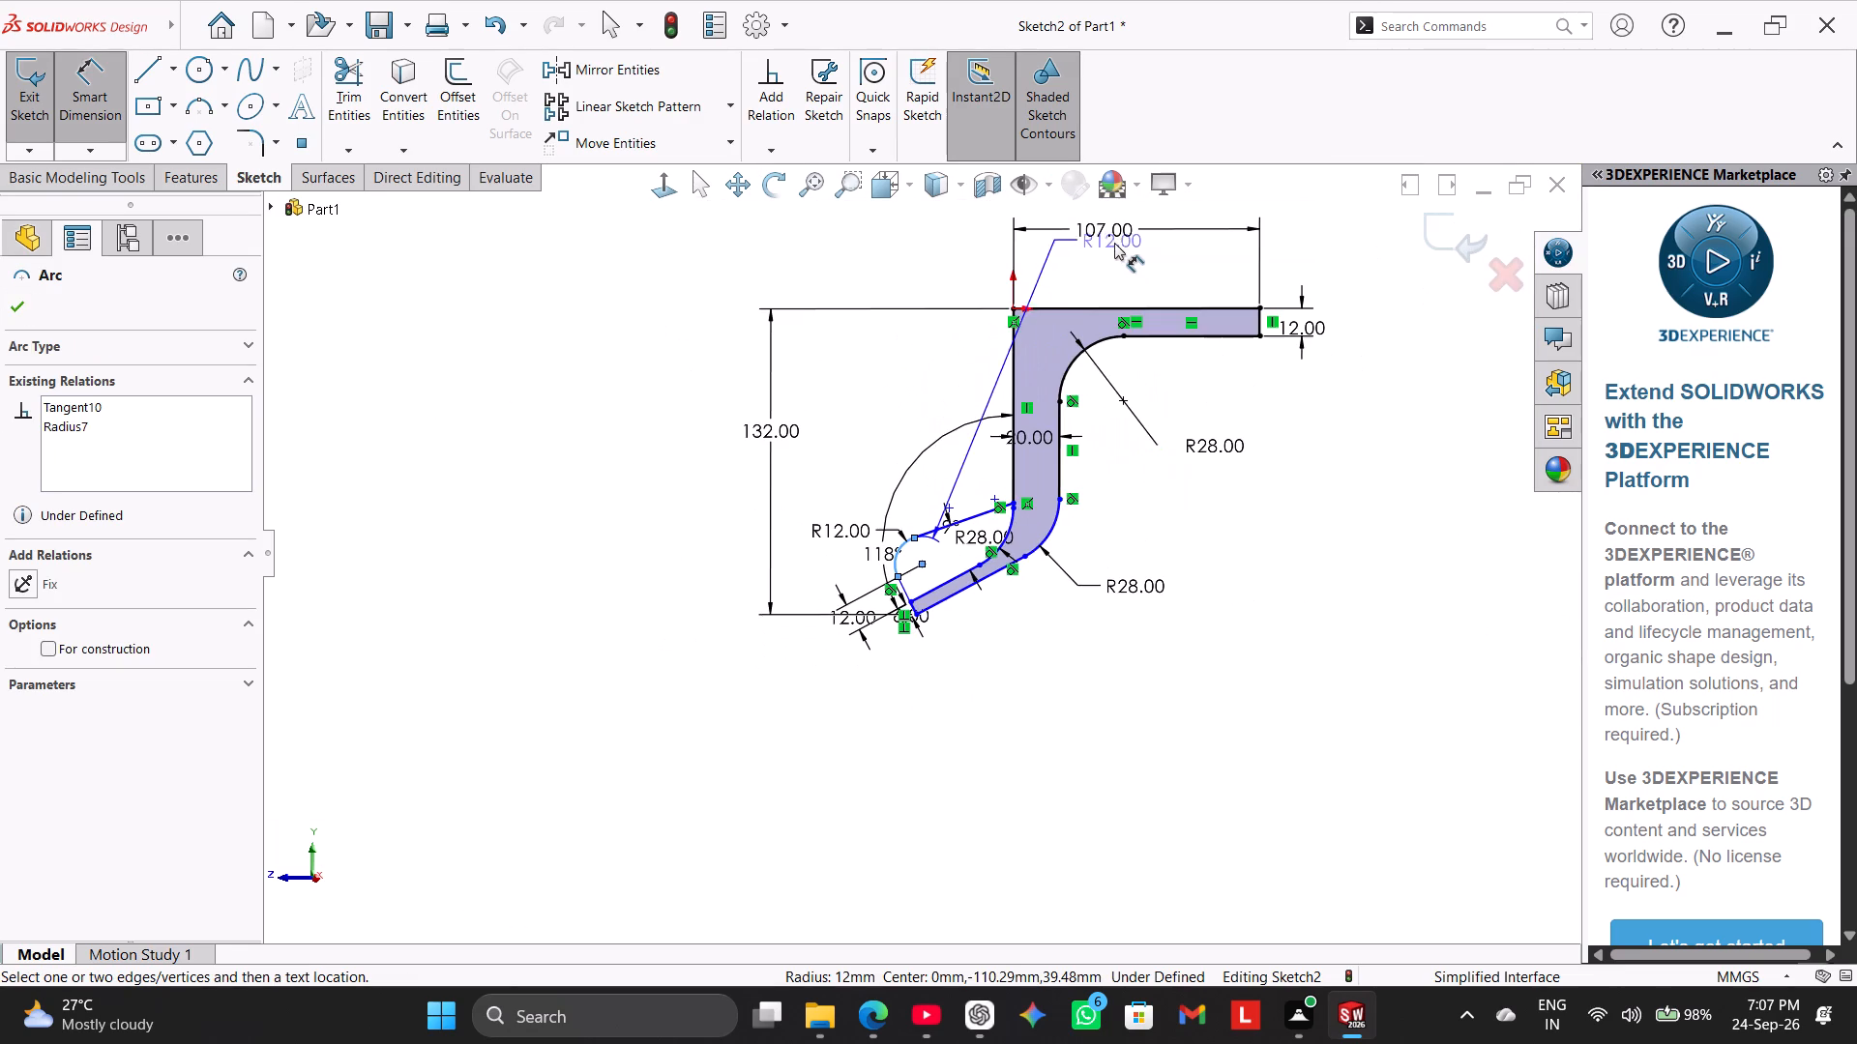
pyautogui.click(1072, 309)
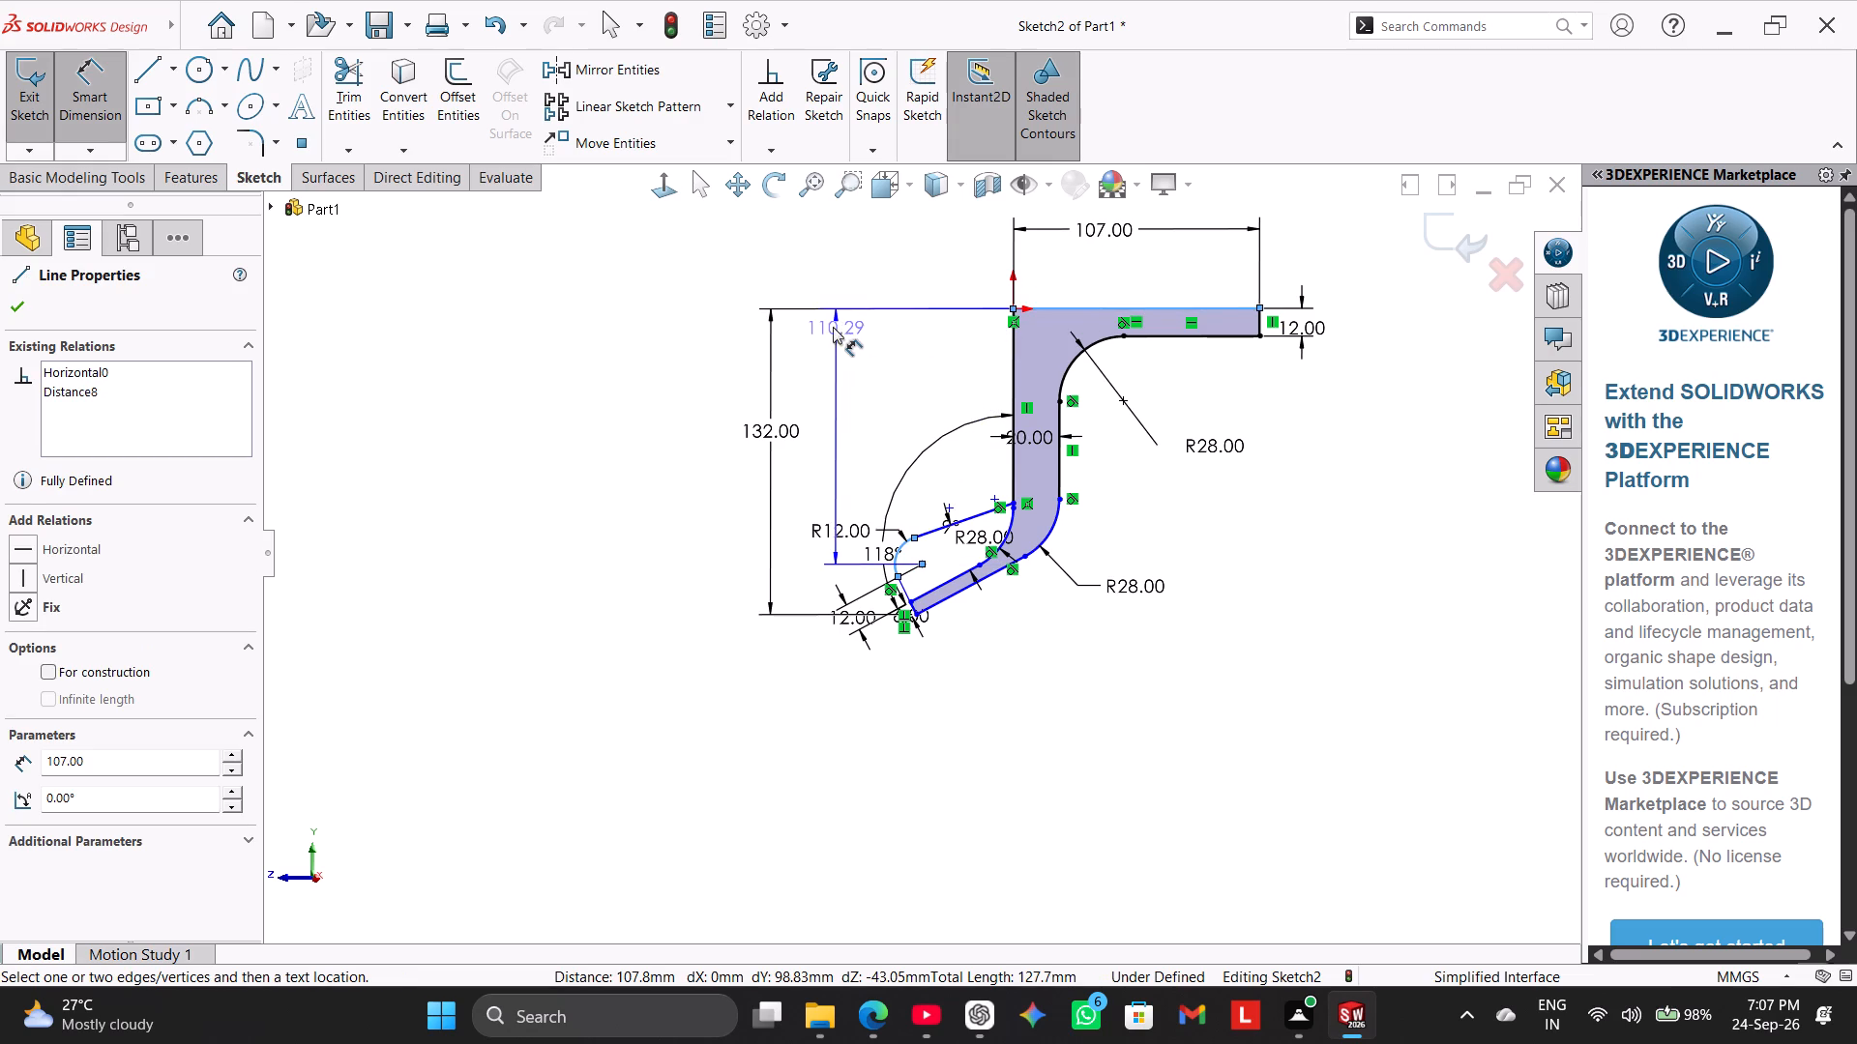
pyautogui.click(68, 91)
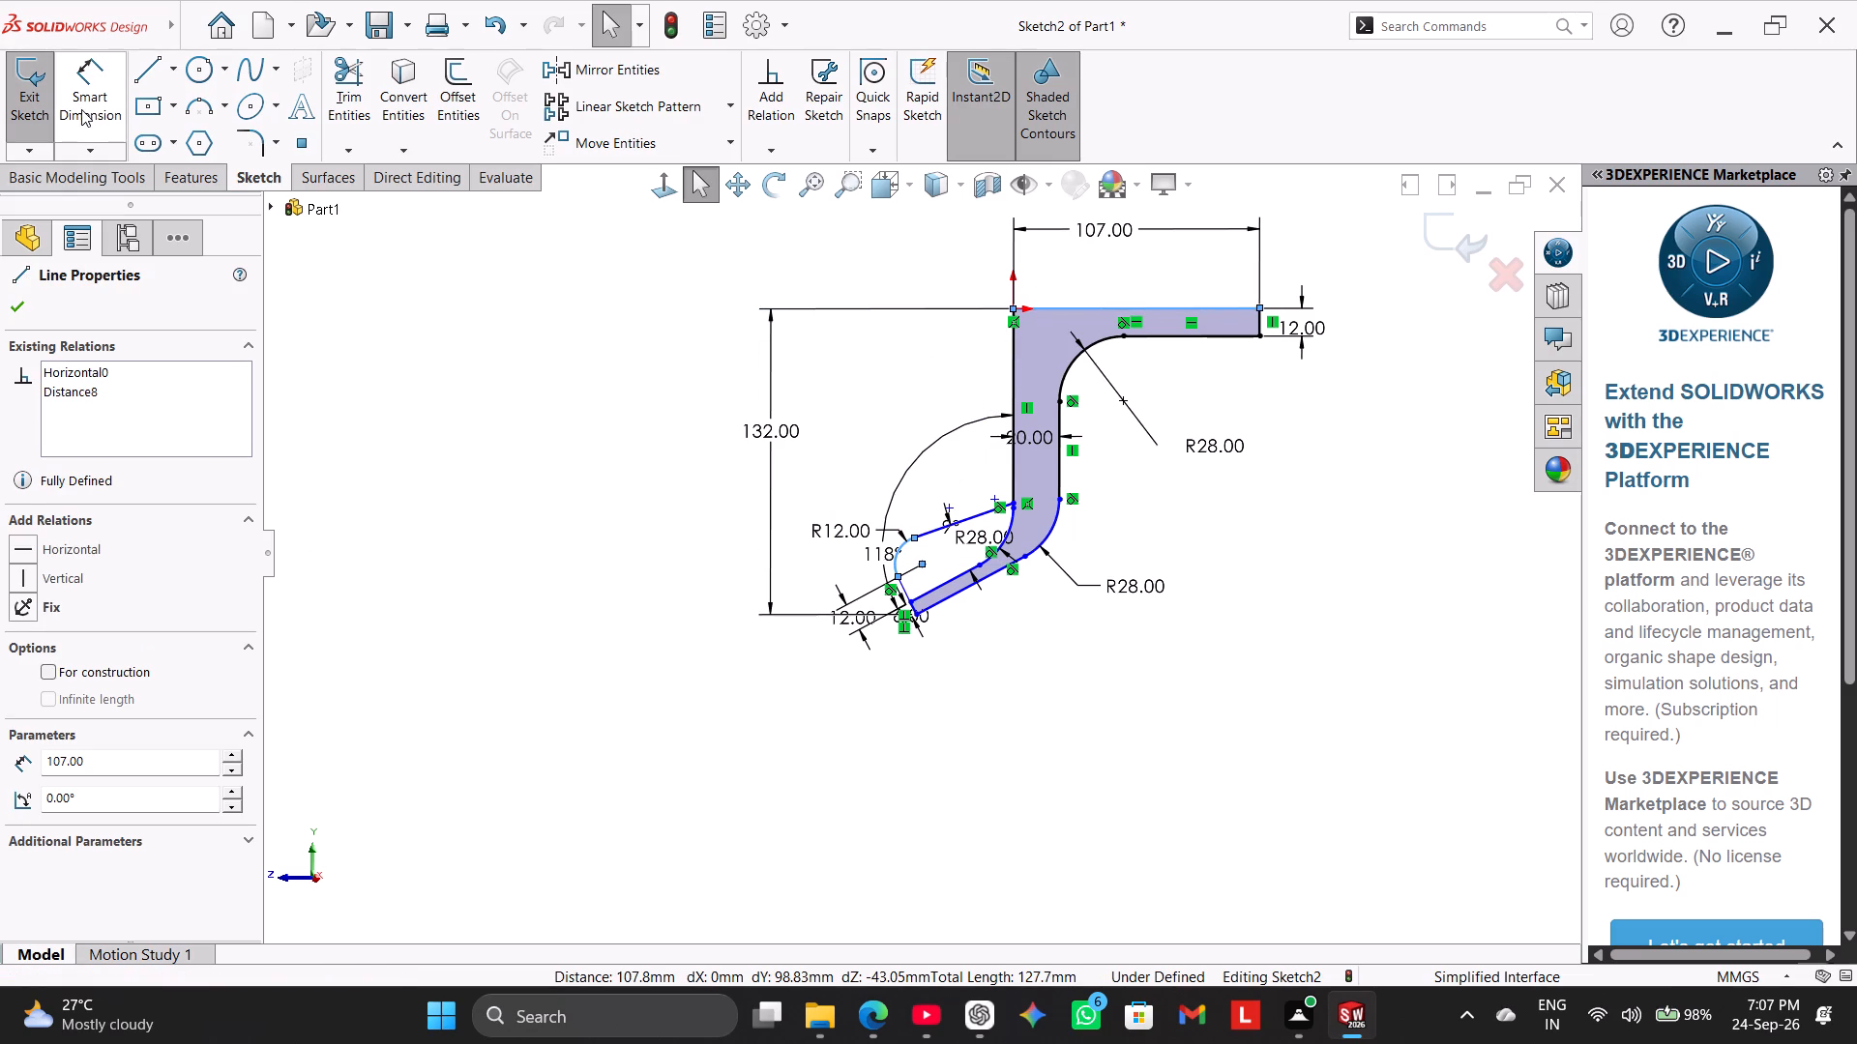
# Start another Smart Dimension for the under-defined lower part of the profile around the slanted leg and R12 rib outline.
pyautogui.click(81, 95)
pyautogui.scroll(-3, 958, 440)
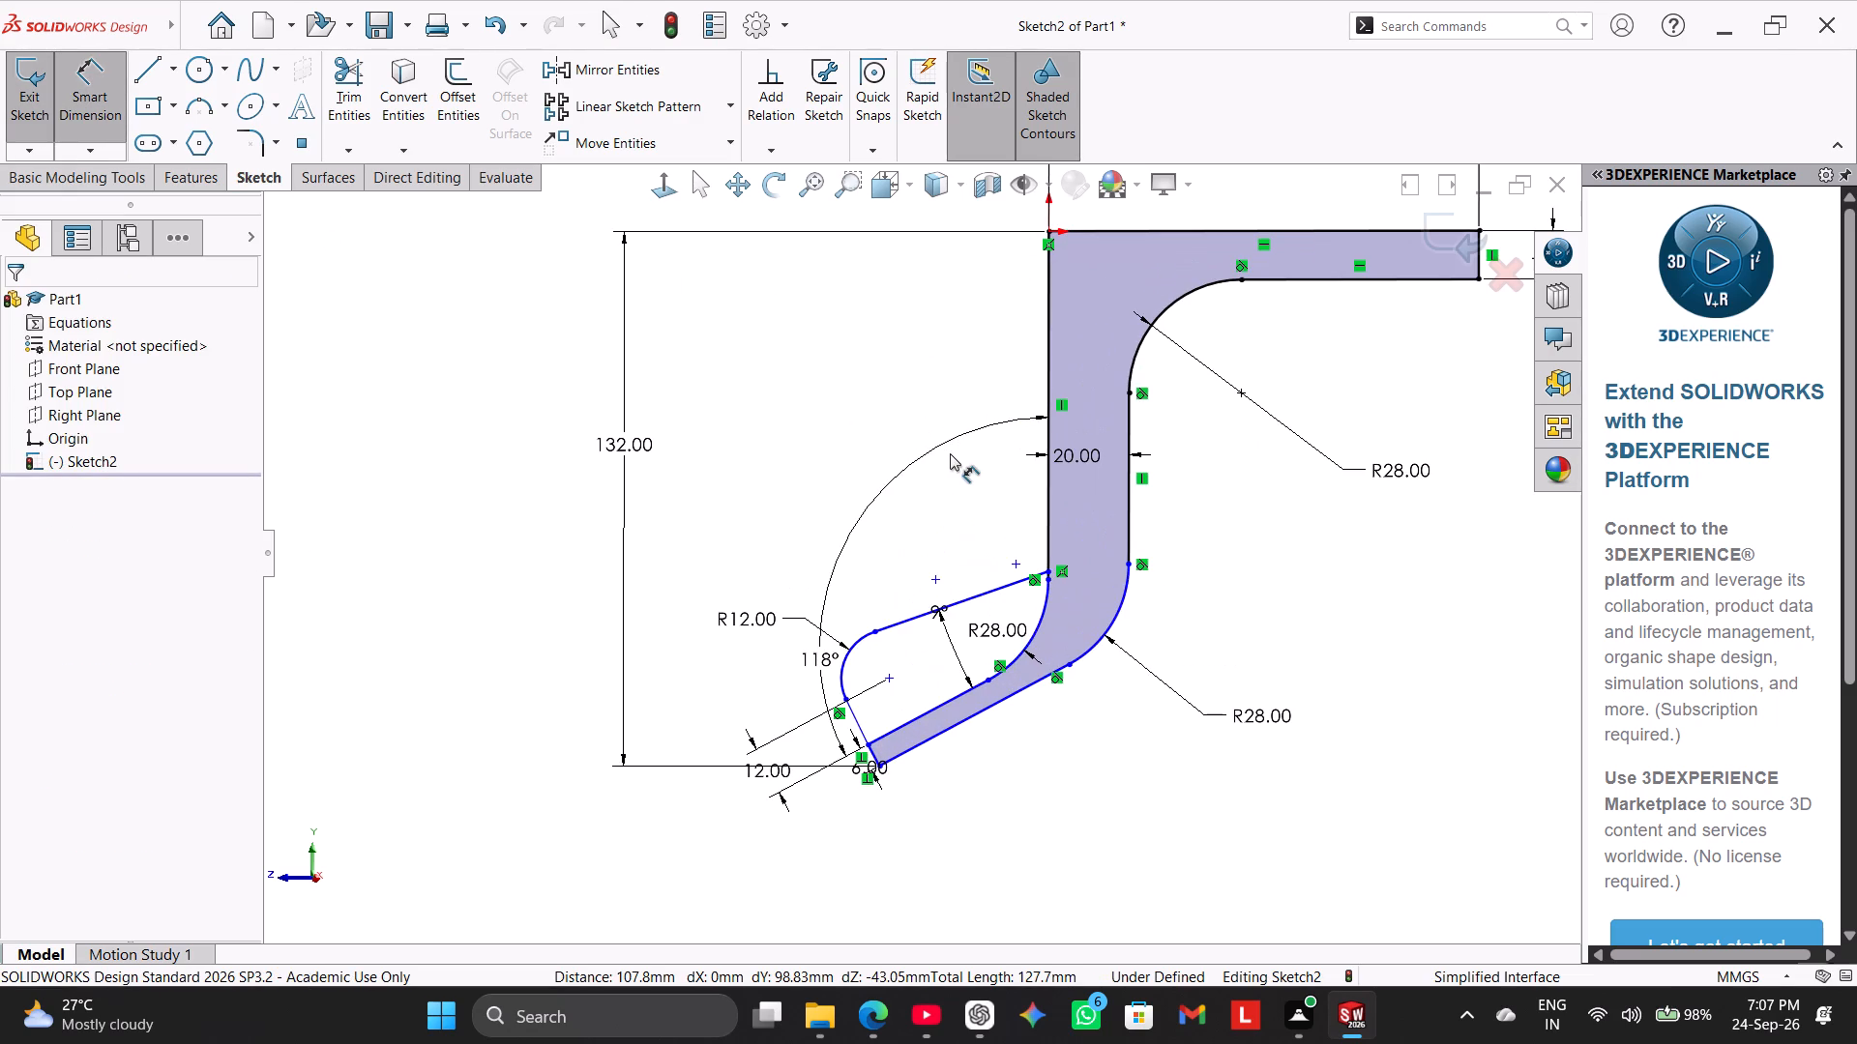
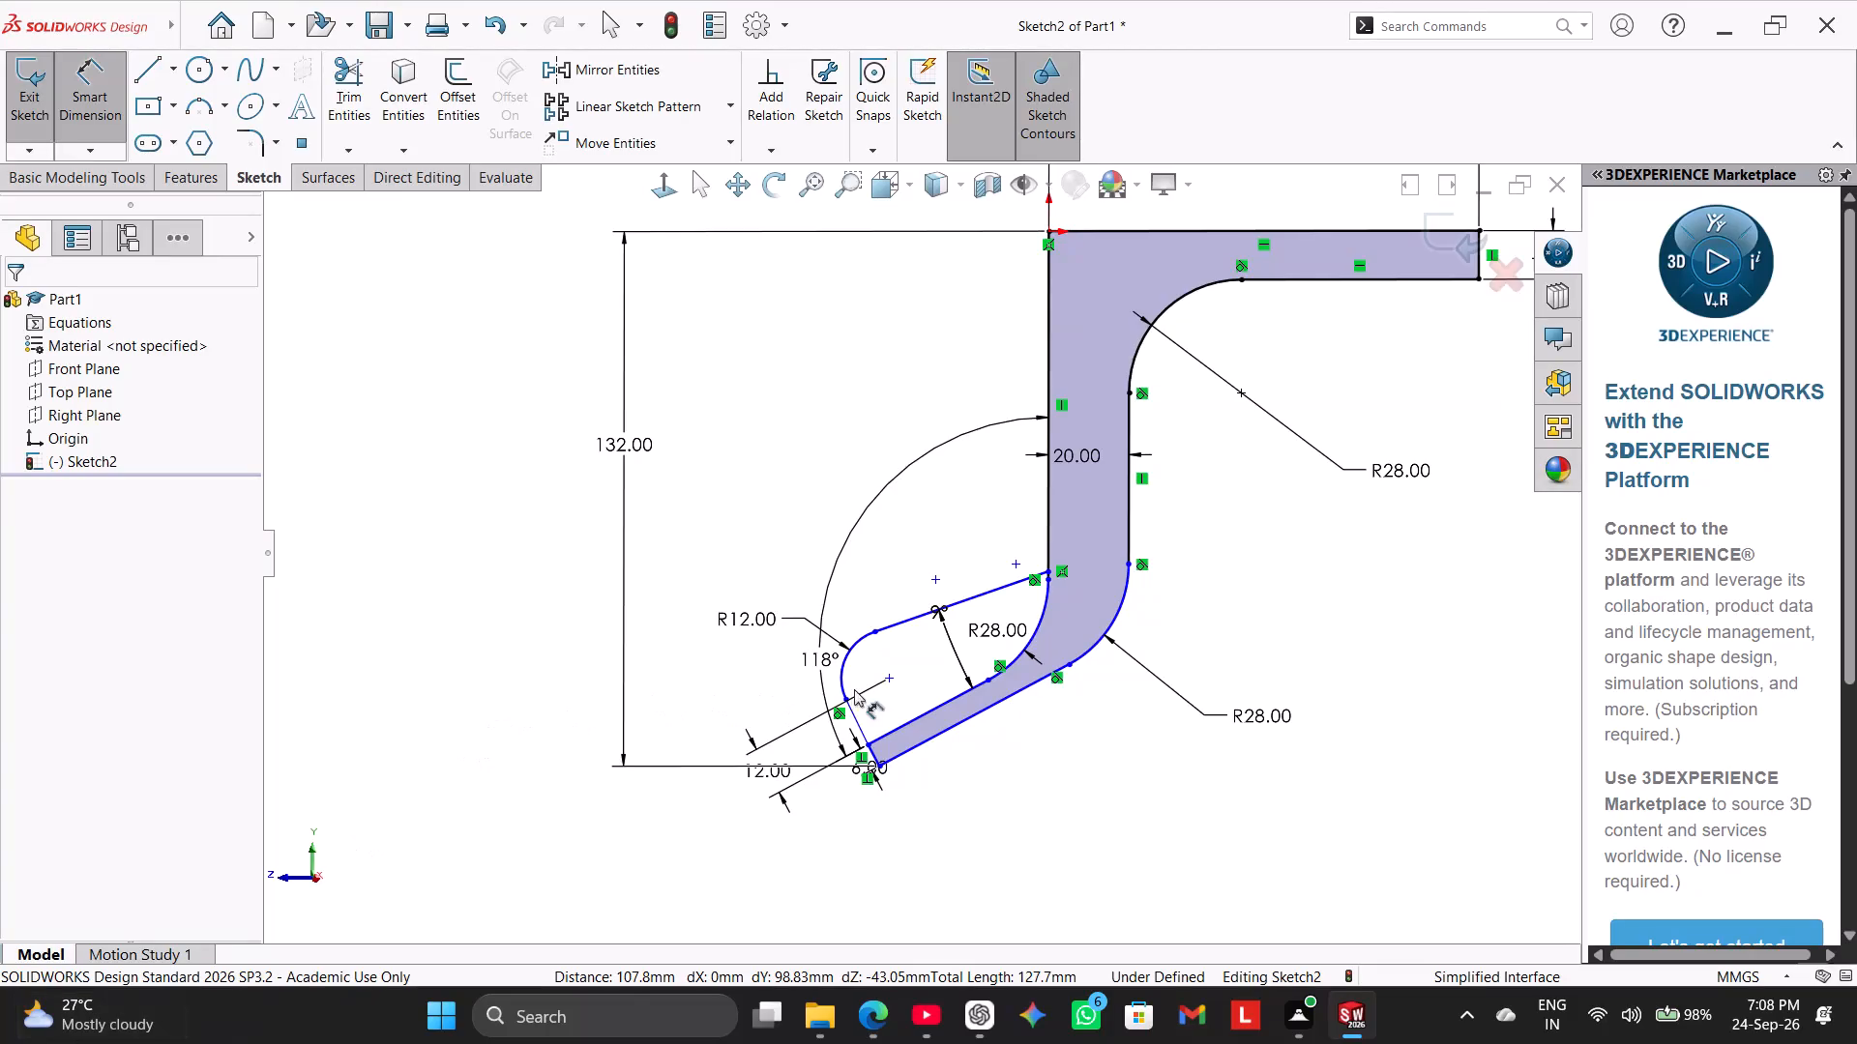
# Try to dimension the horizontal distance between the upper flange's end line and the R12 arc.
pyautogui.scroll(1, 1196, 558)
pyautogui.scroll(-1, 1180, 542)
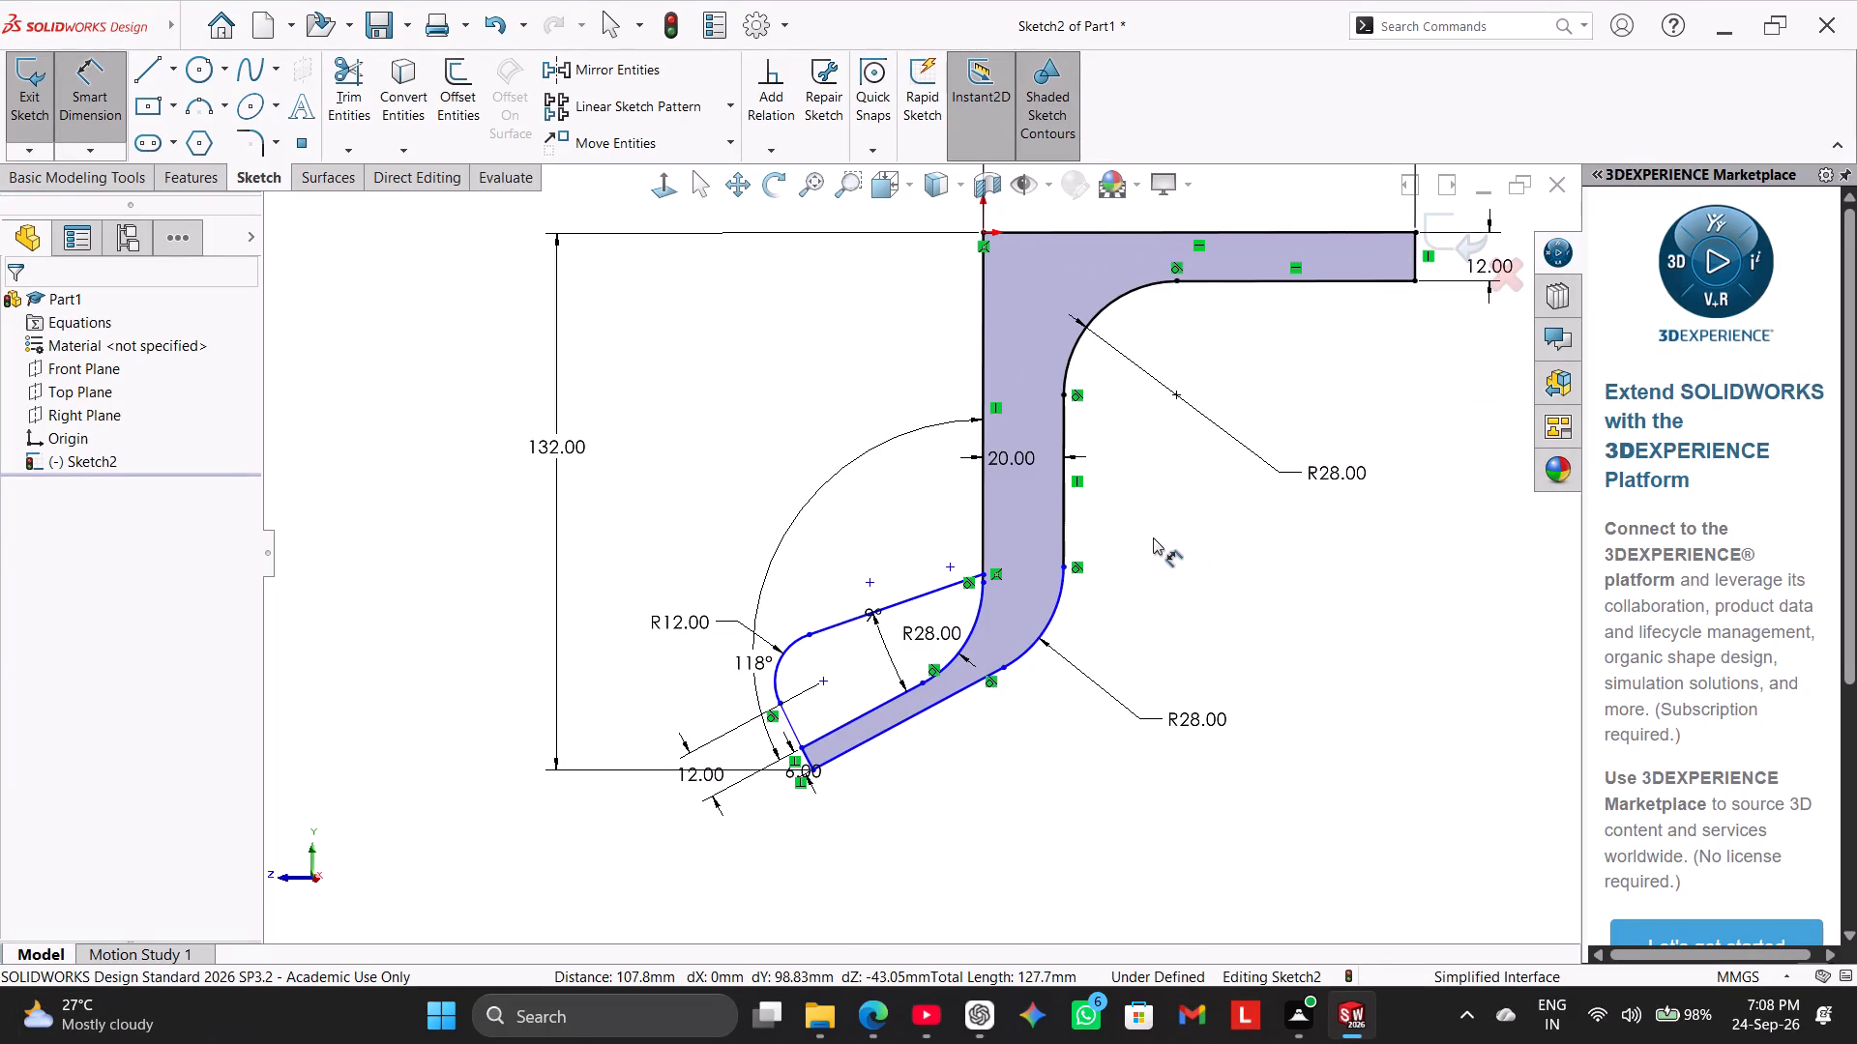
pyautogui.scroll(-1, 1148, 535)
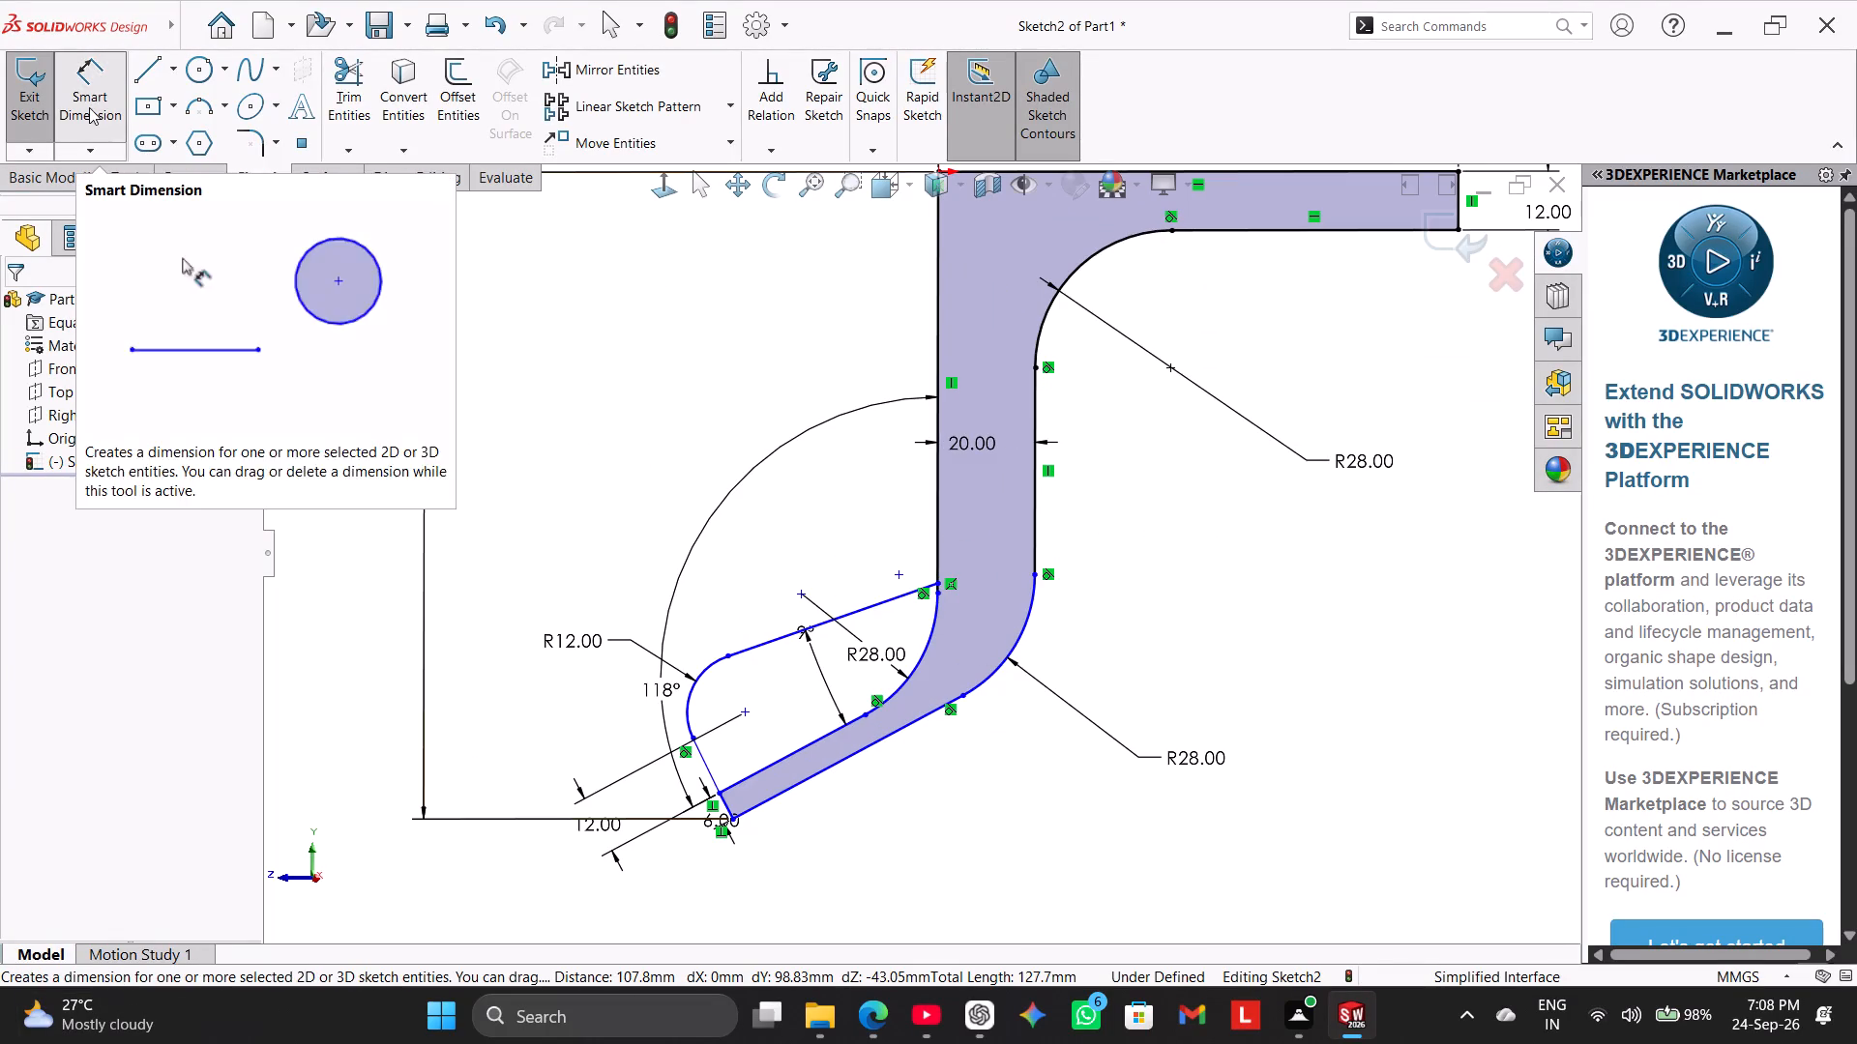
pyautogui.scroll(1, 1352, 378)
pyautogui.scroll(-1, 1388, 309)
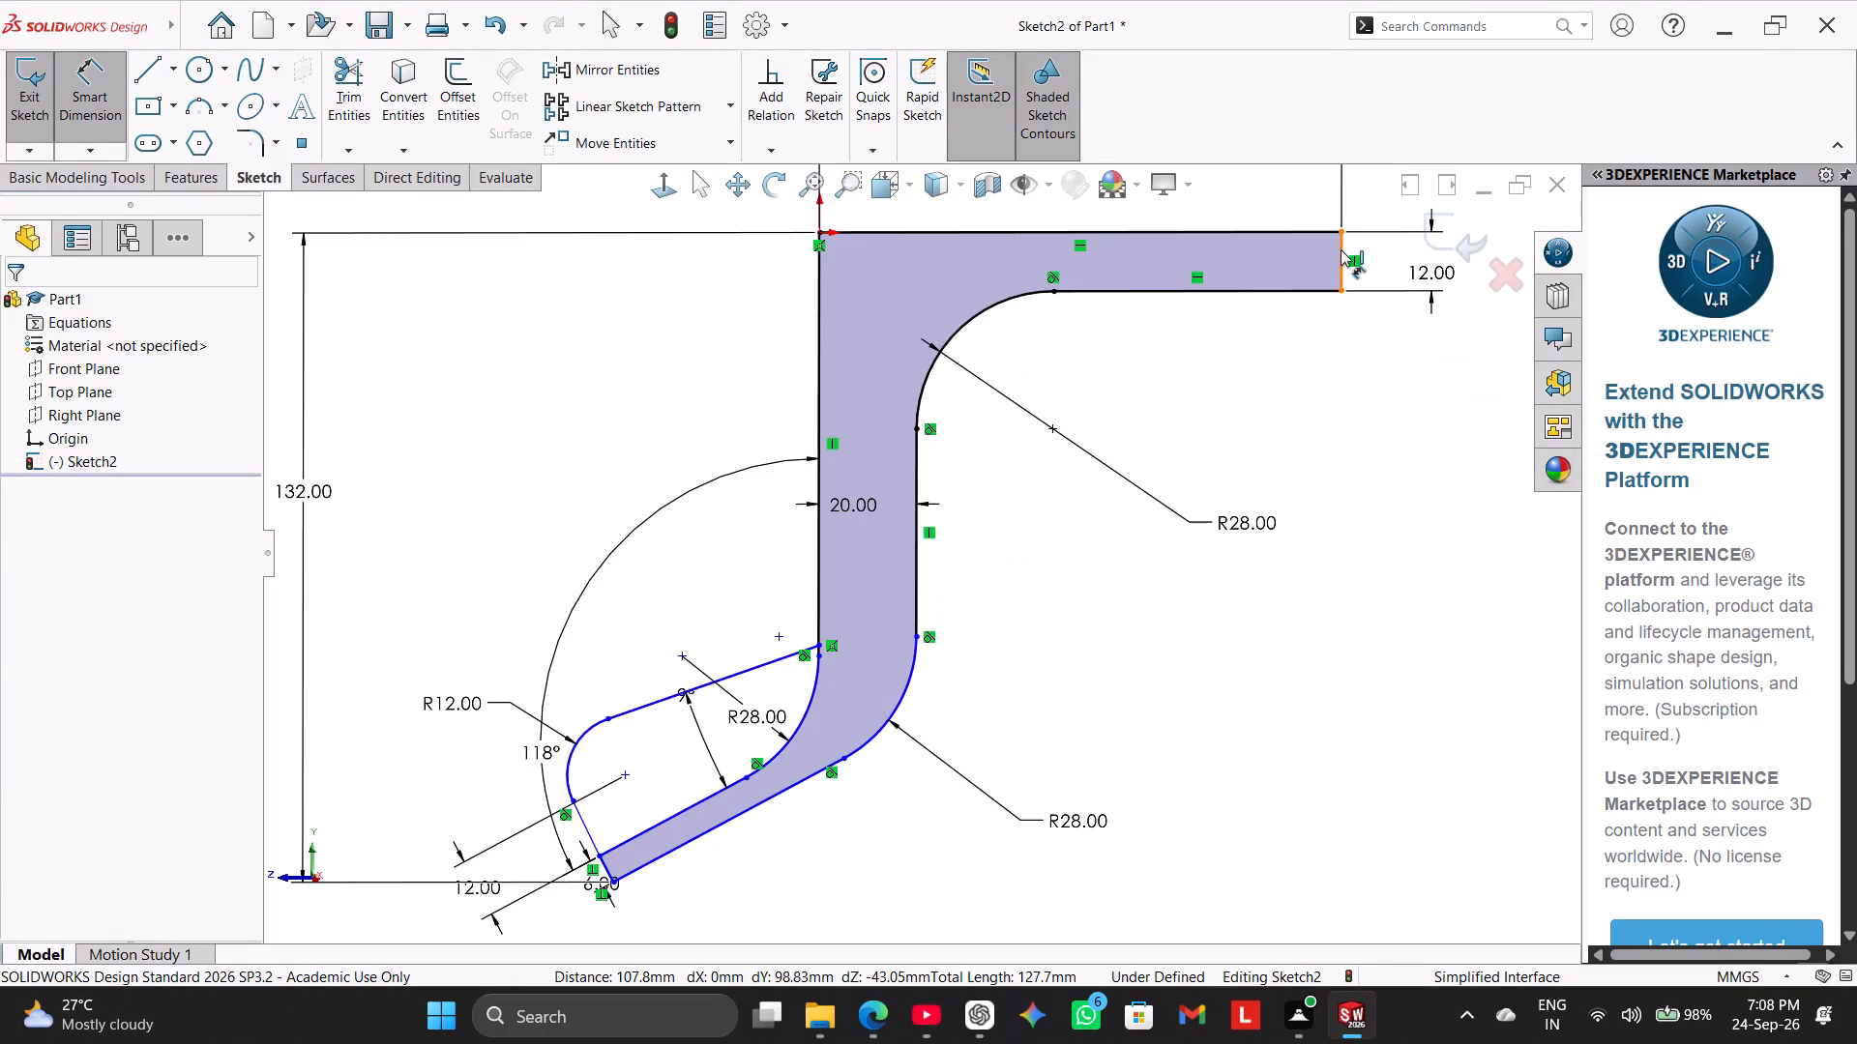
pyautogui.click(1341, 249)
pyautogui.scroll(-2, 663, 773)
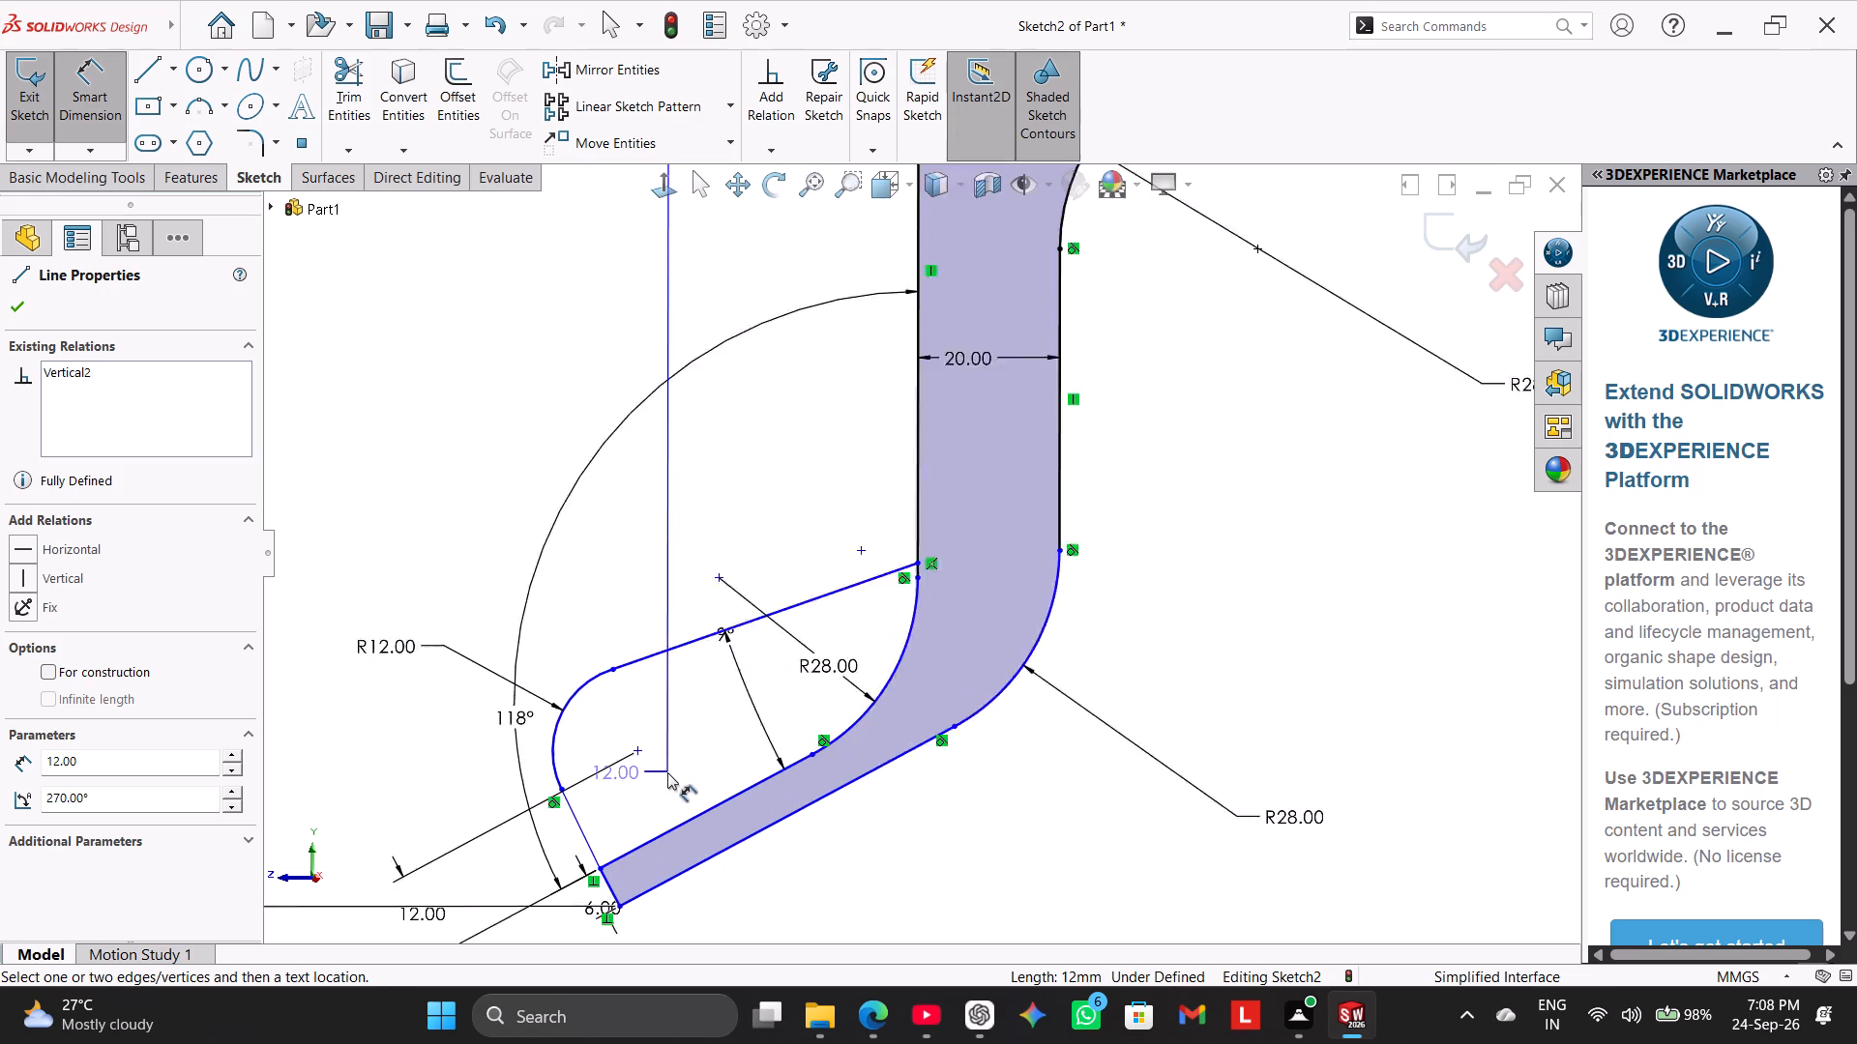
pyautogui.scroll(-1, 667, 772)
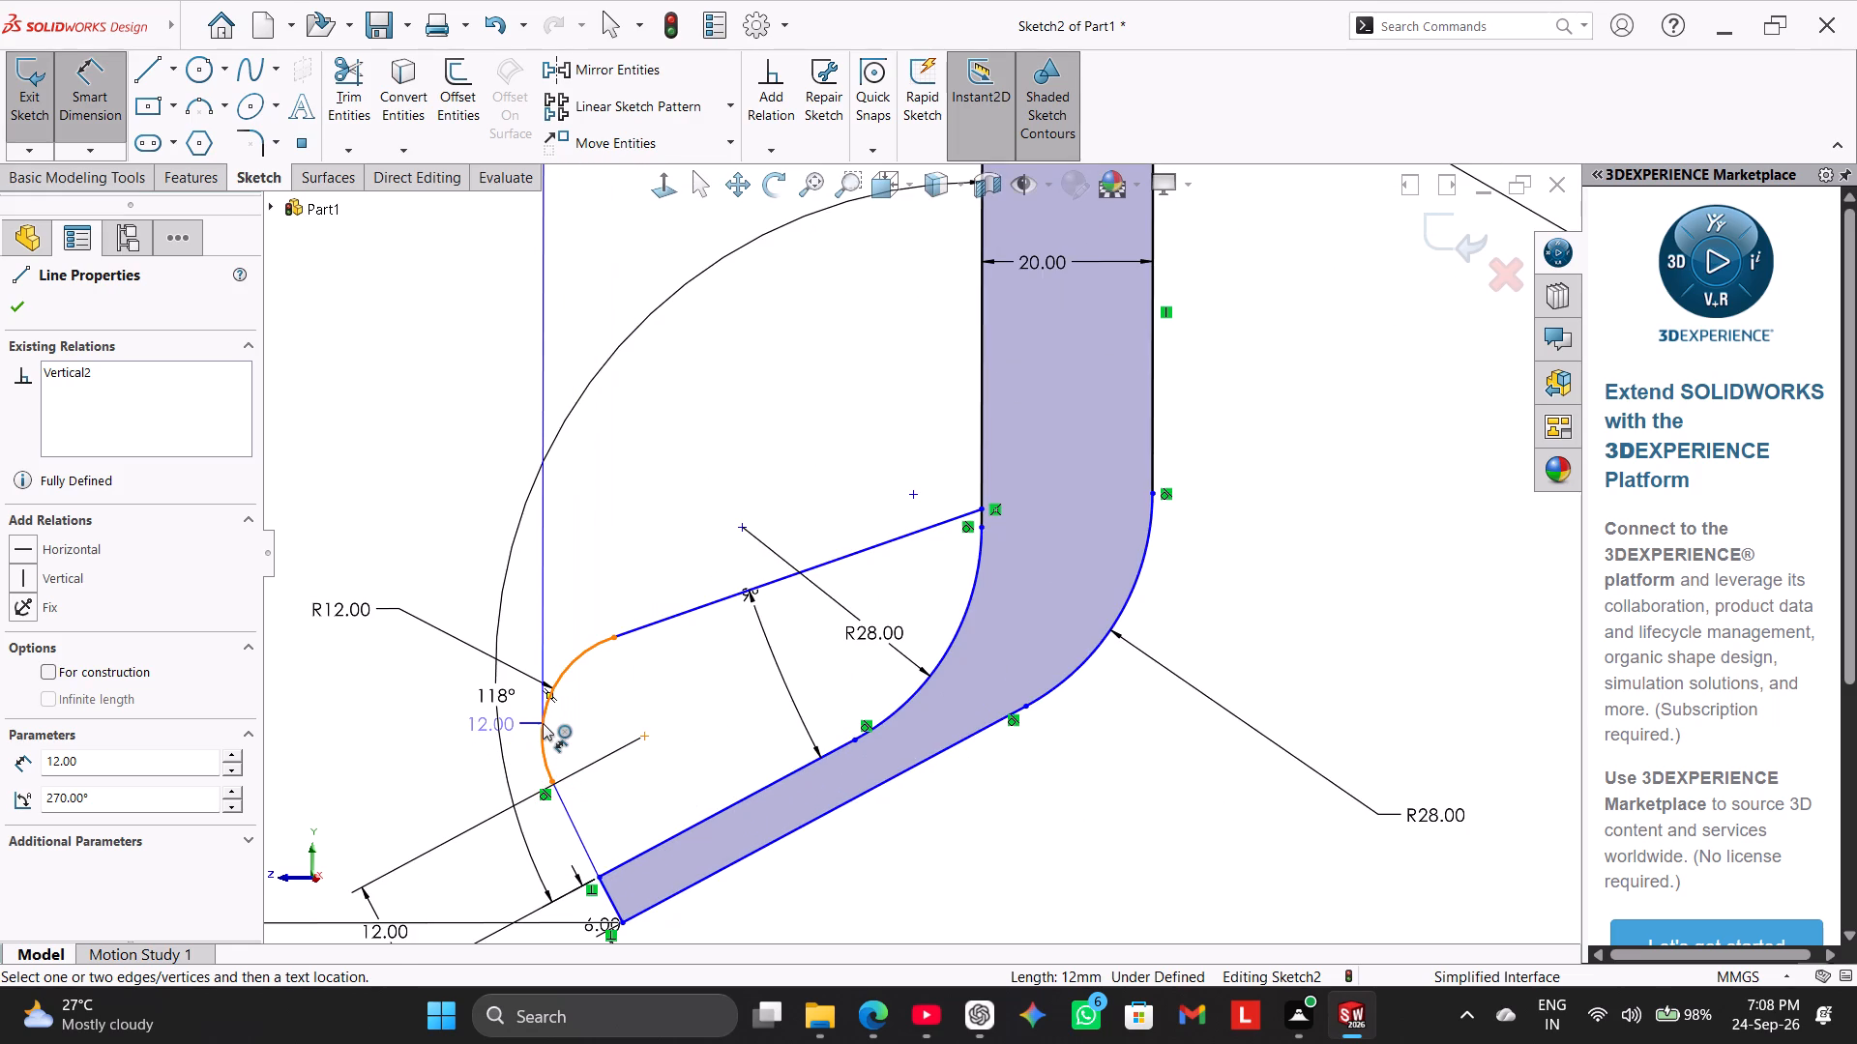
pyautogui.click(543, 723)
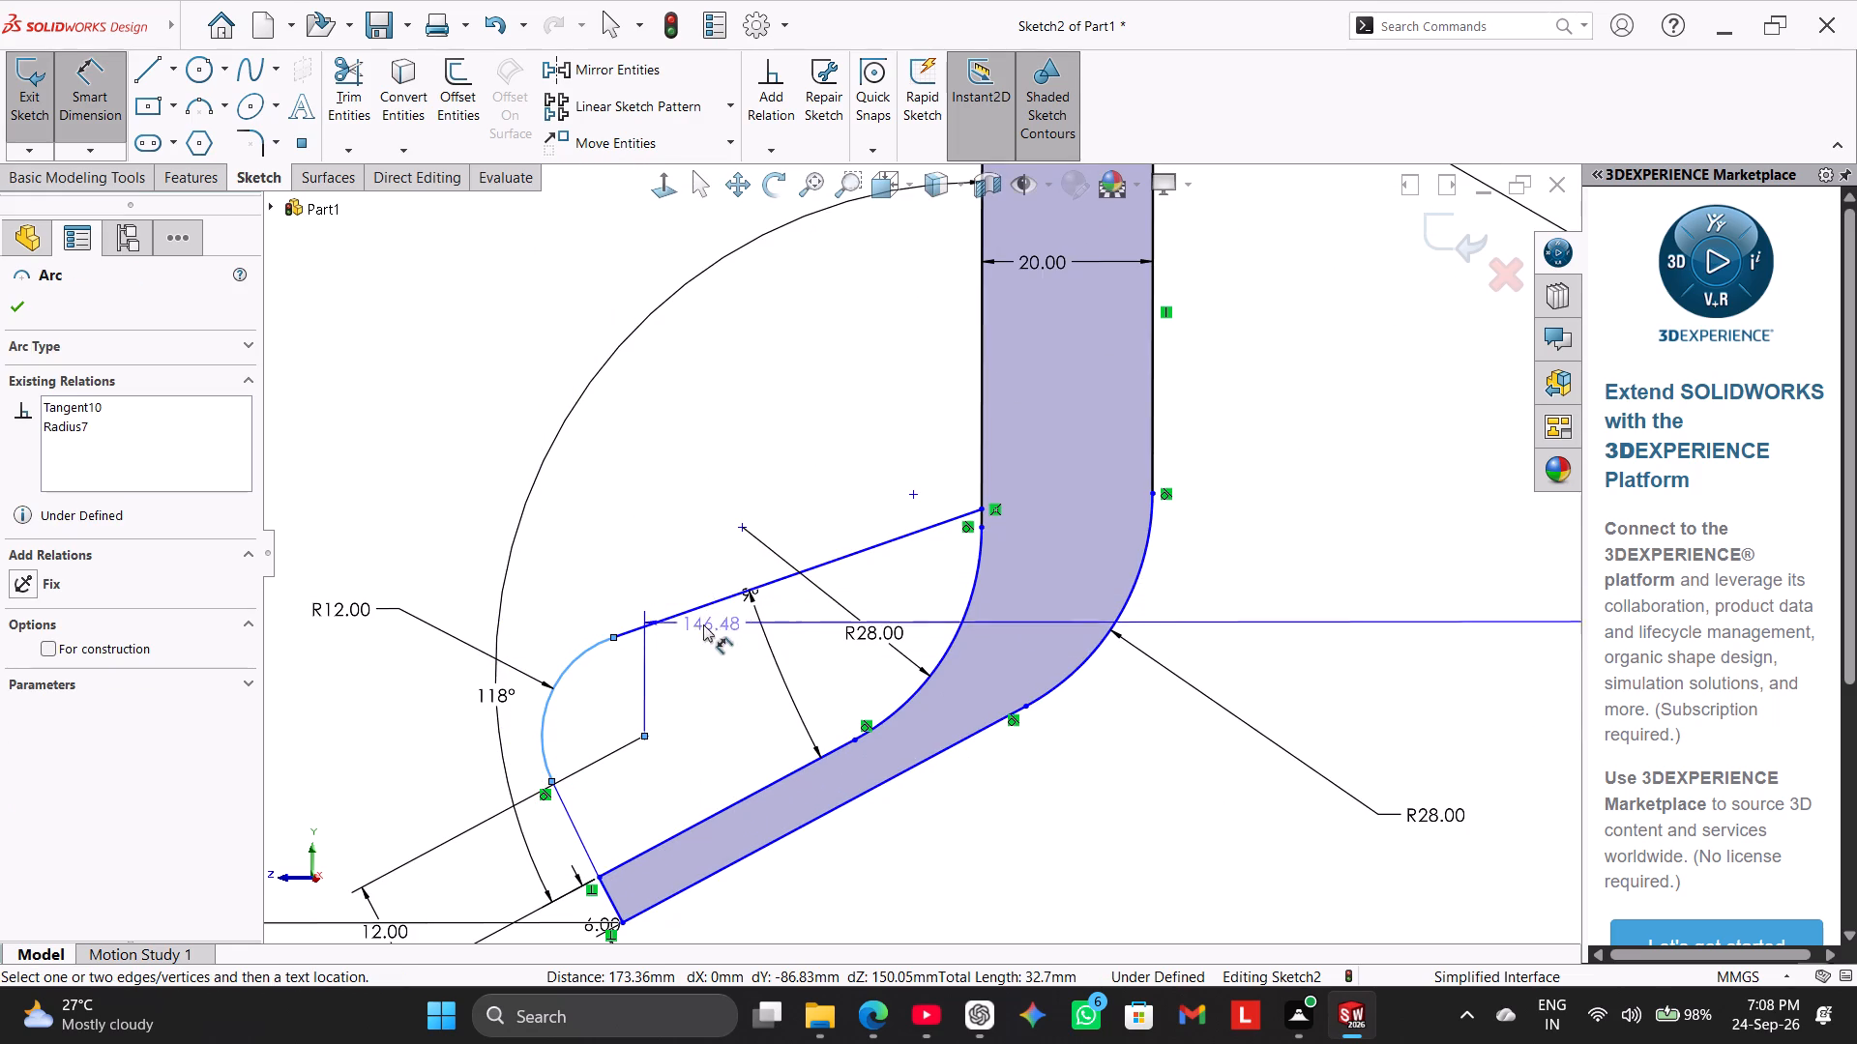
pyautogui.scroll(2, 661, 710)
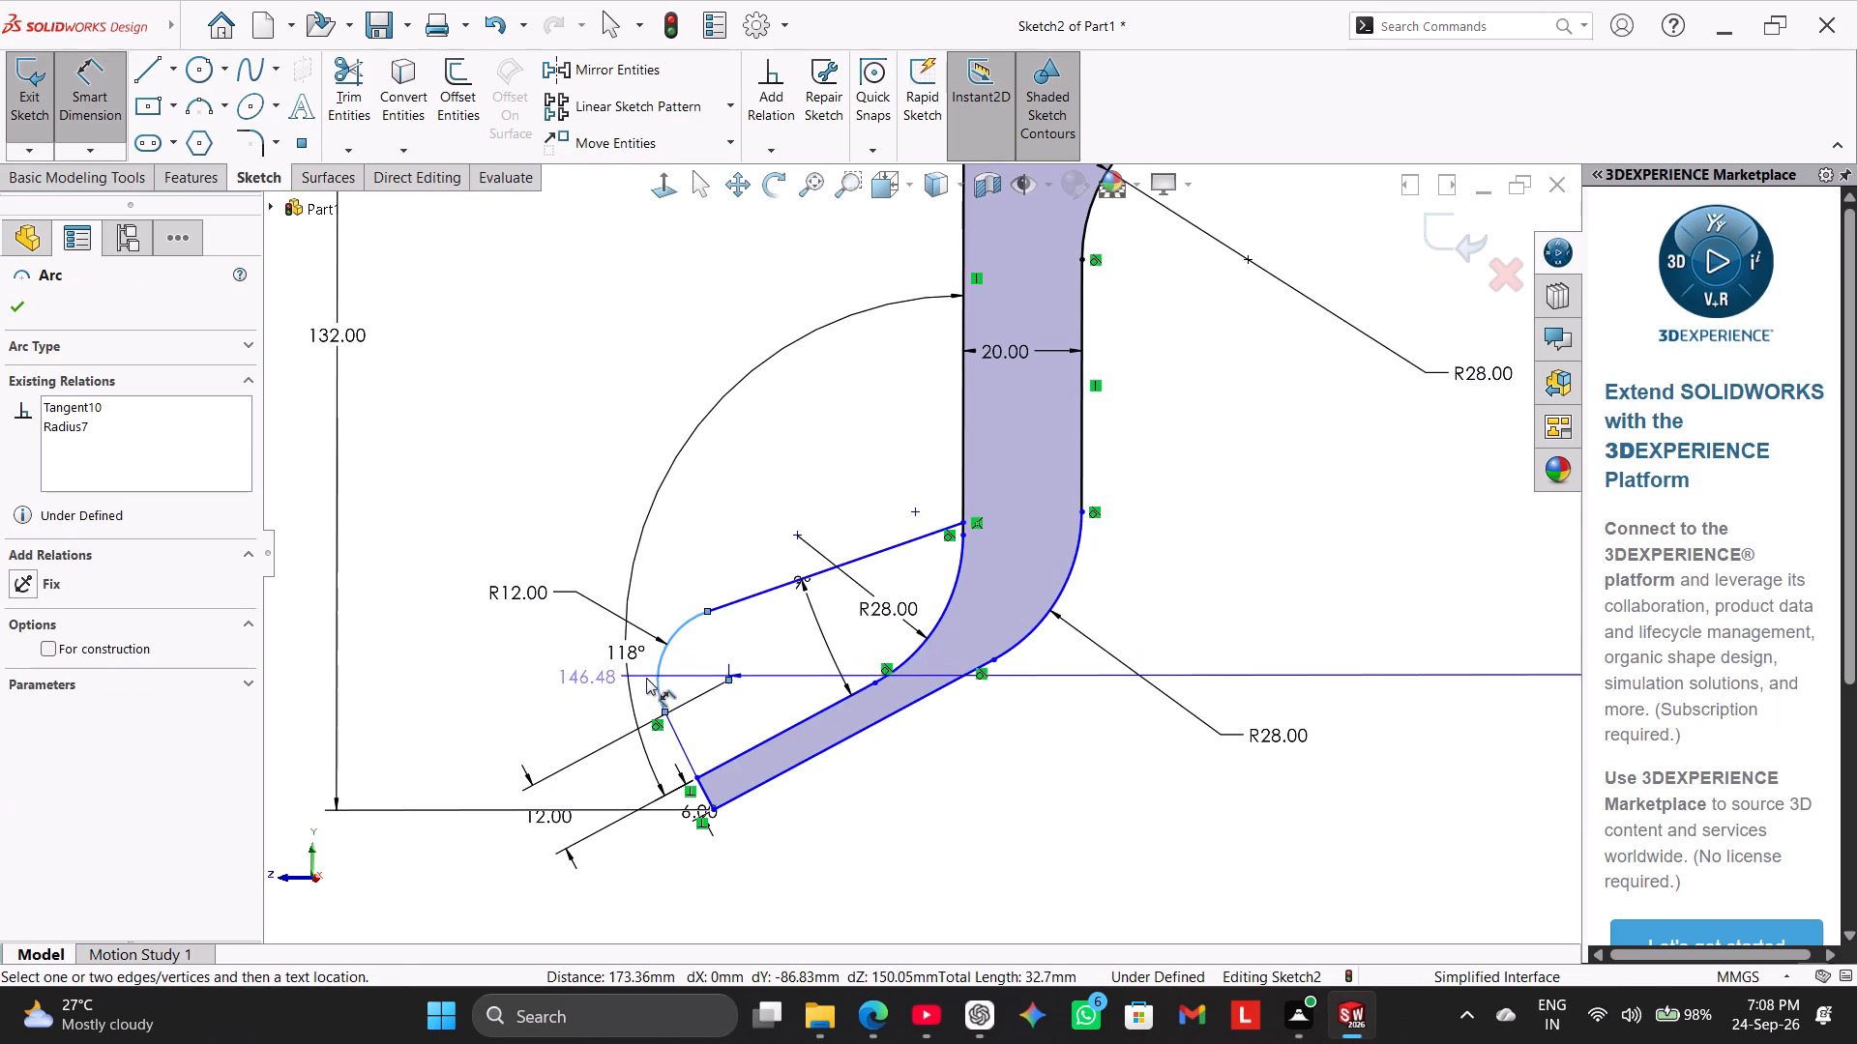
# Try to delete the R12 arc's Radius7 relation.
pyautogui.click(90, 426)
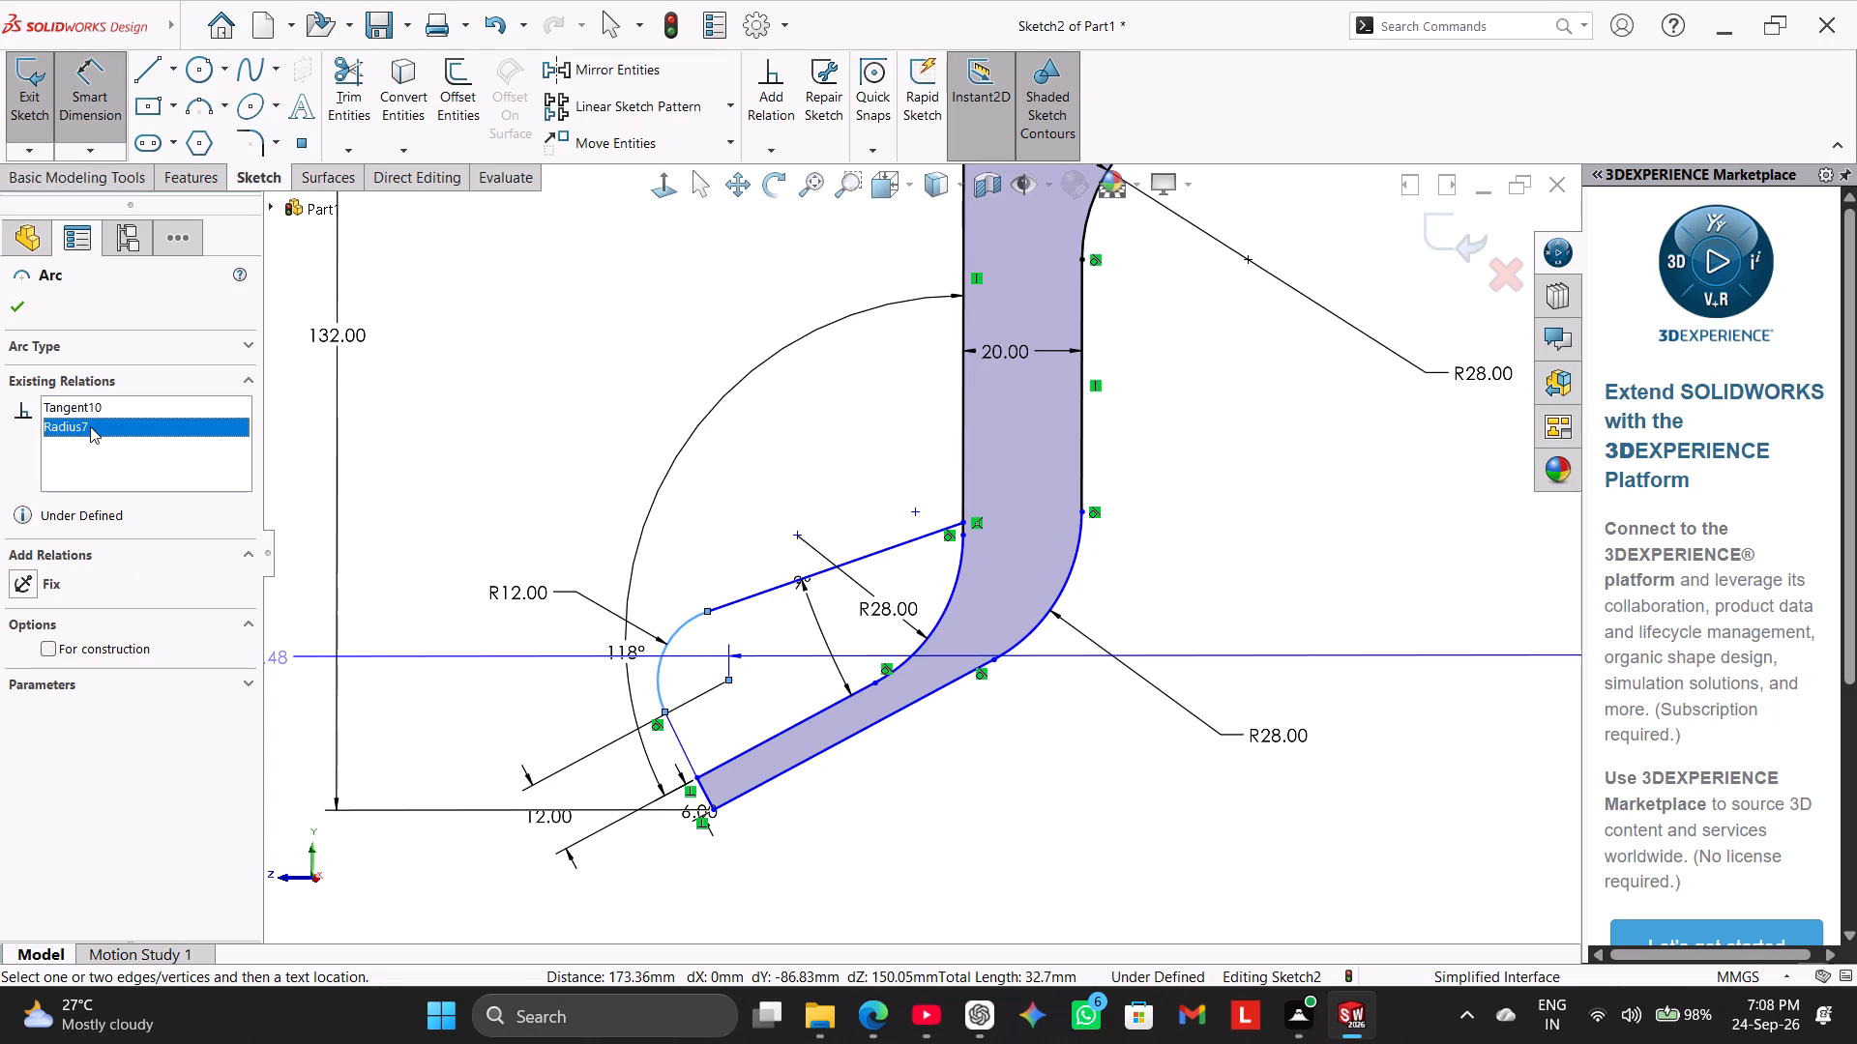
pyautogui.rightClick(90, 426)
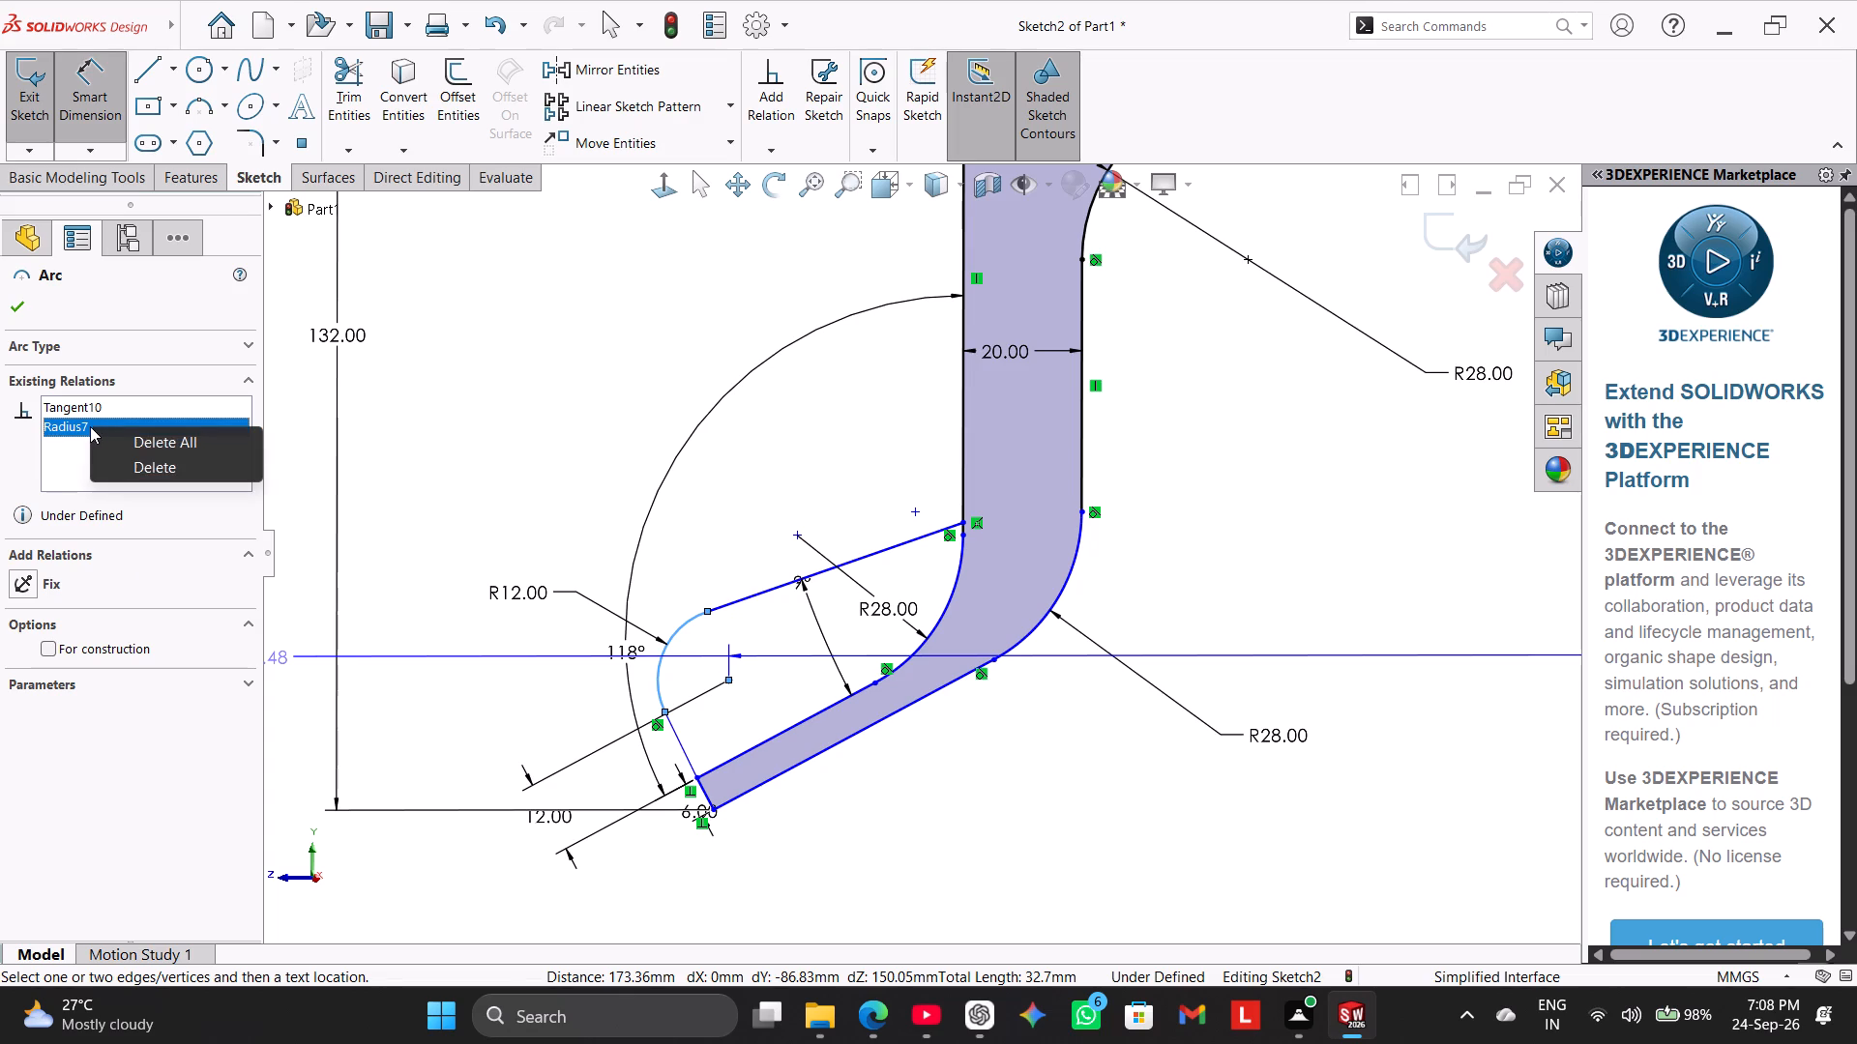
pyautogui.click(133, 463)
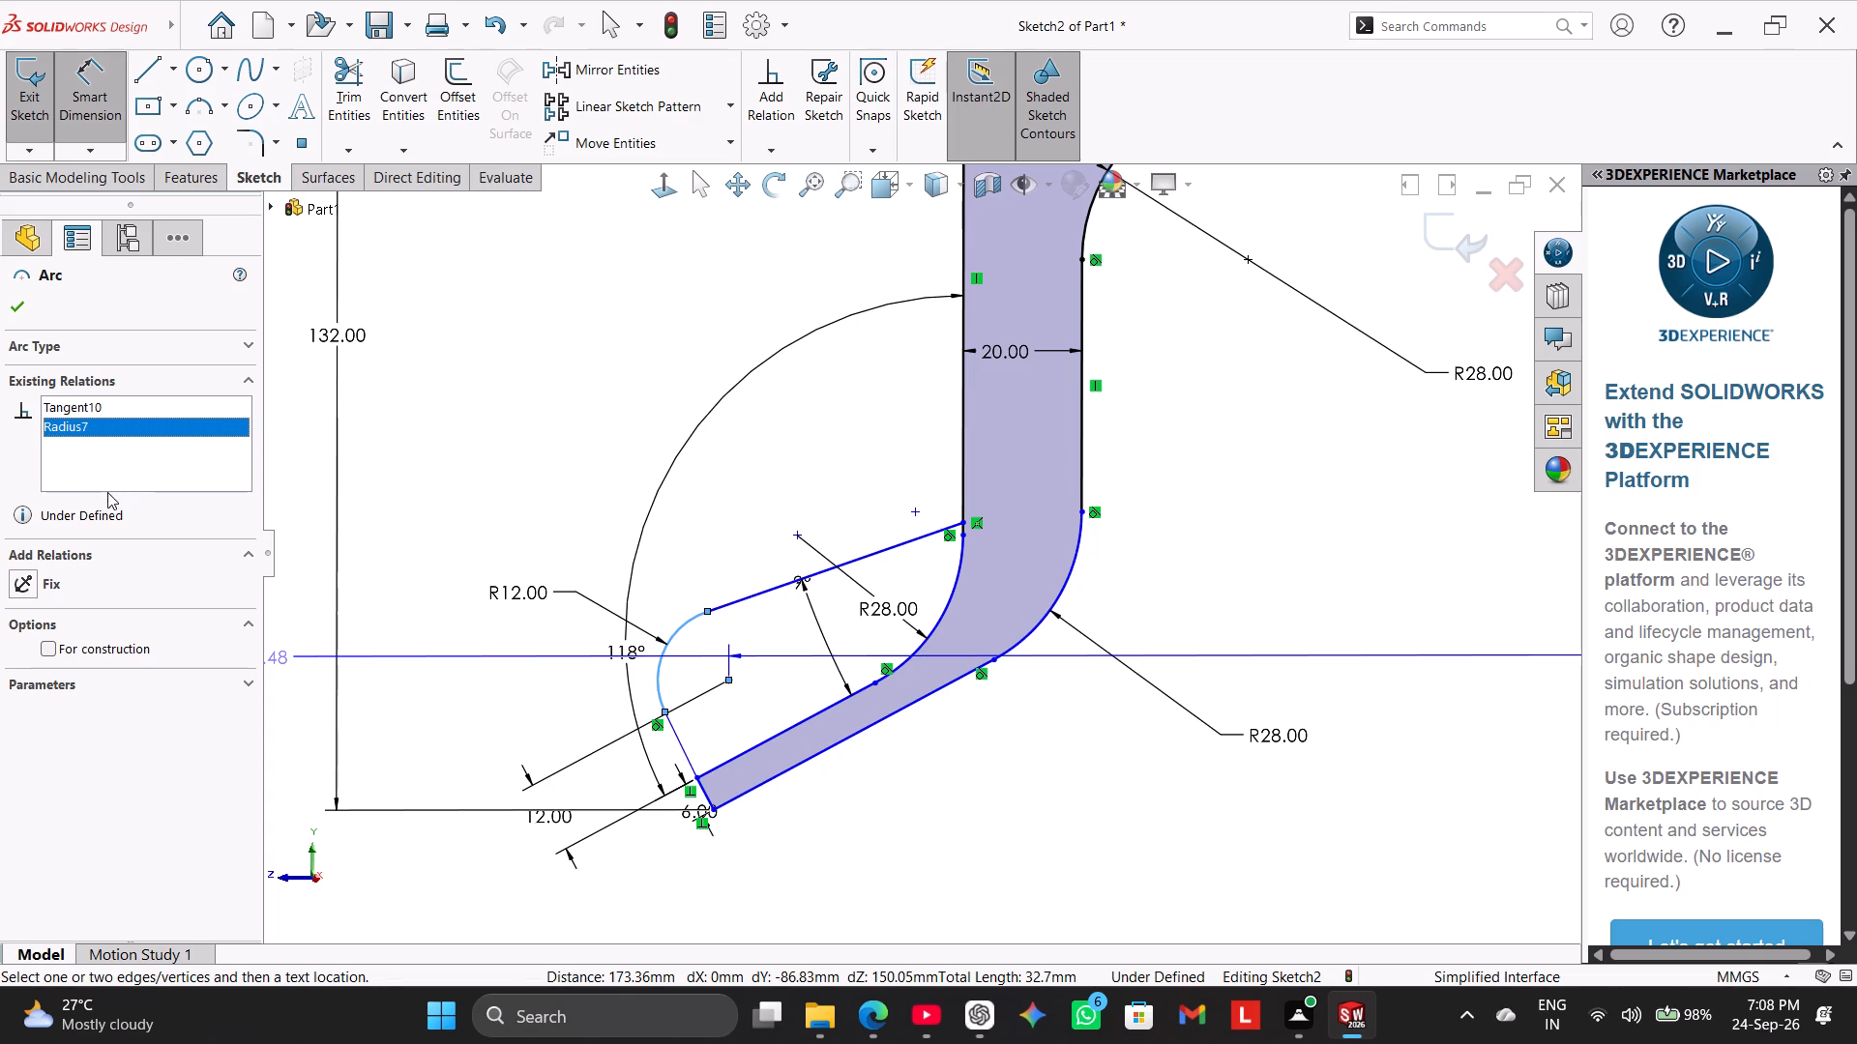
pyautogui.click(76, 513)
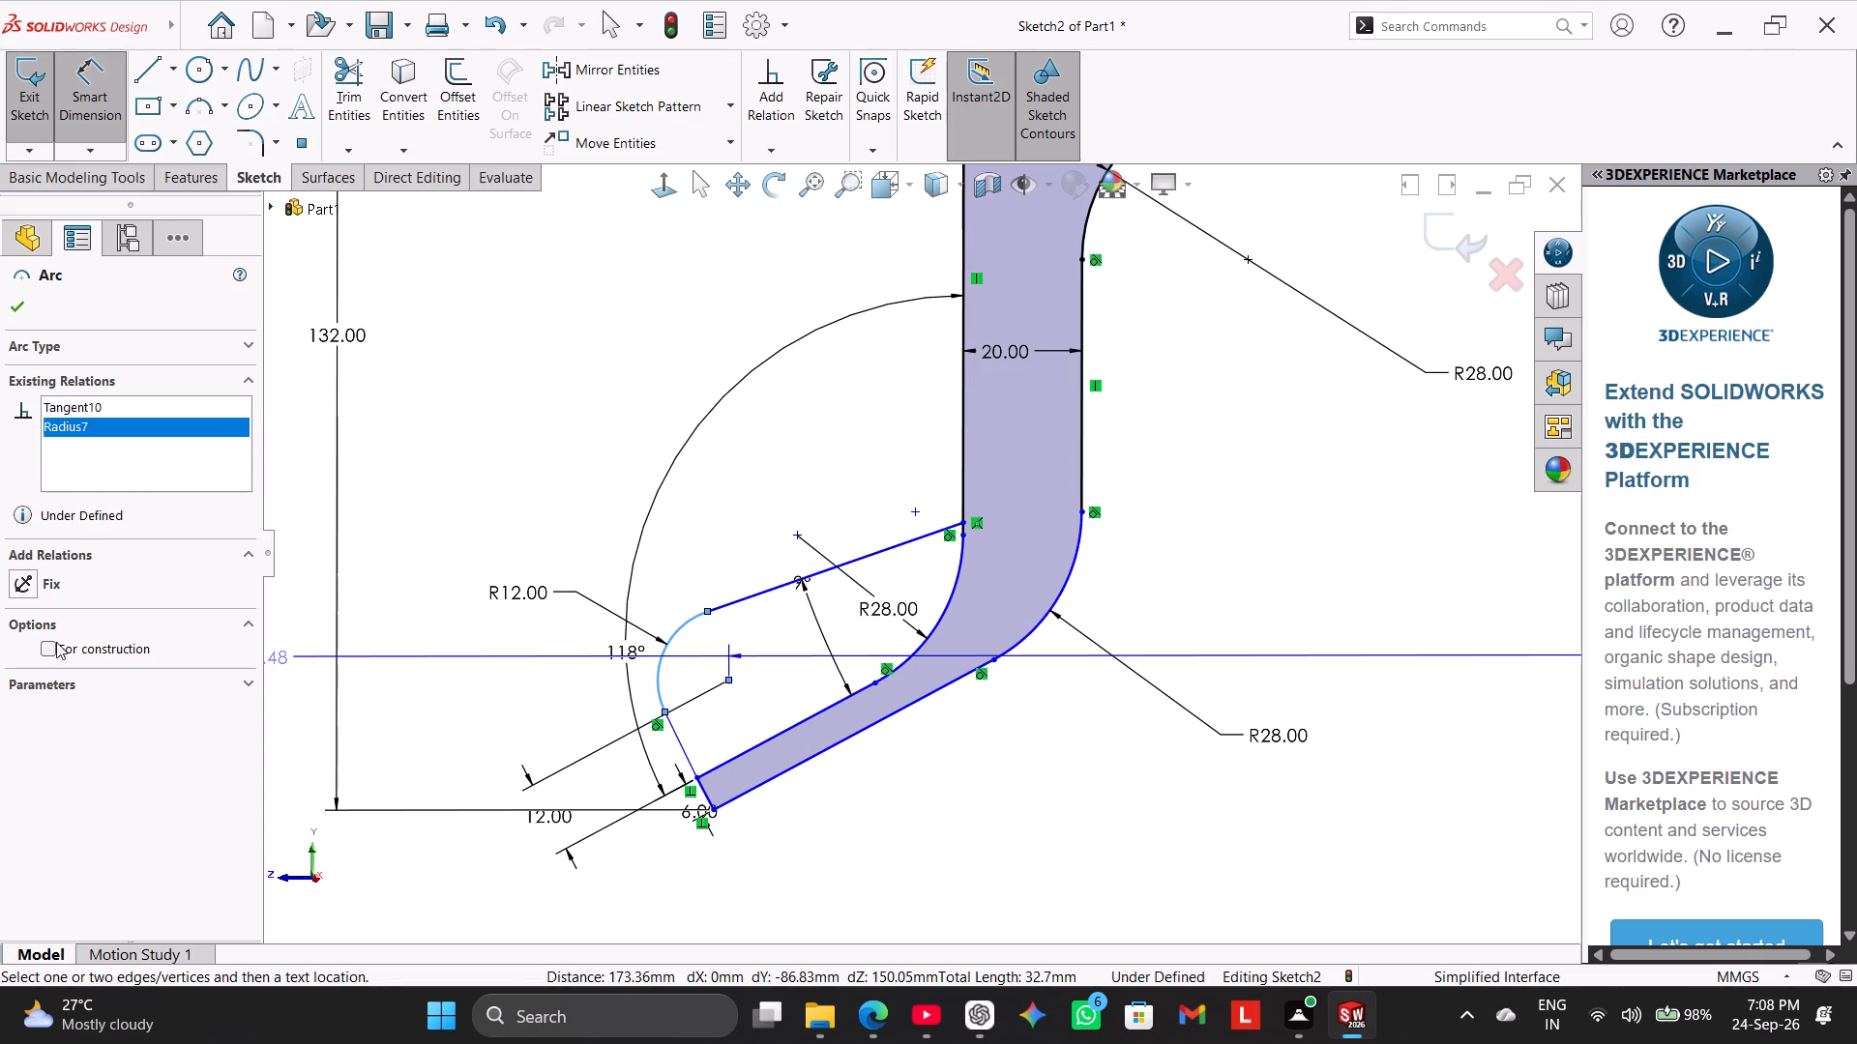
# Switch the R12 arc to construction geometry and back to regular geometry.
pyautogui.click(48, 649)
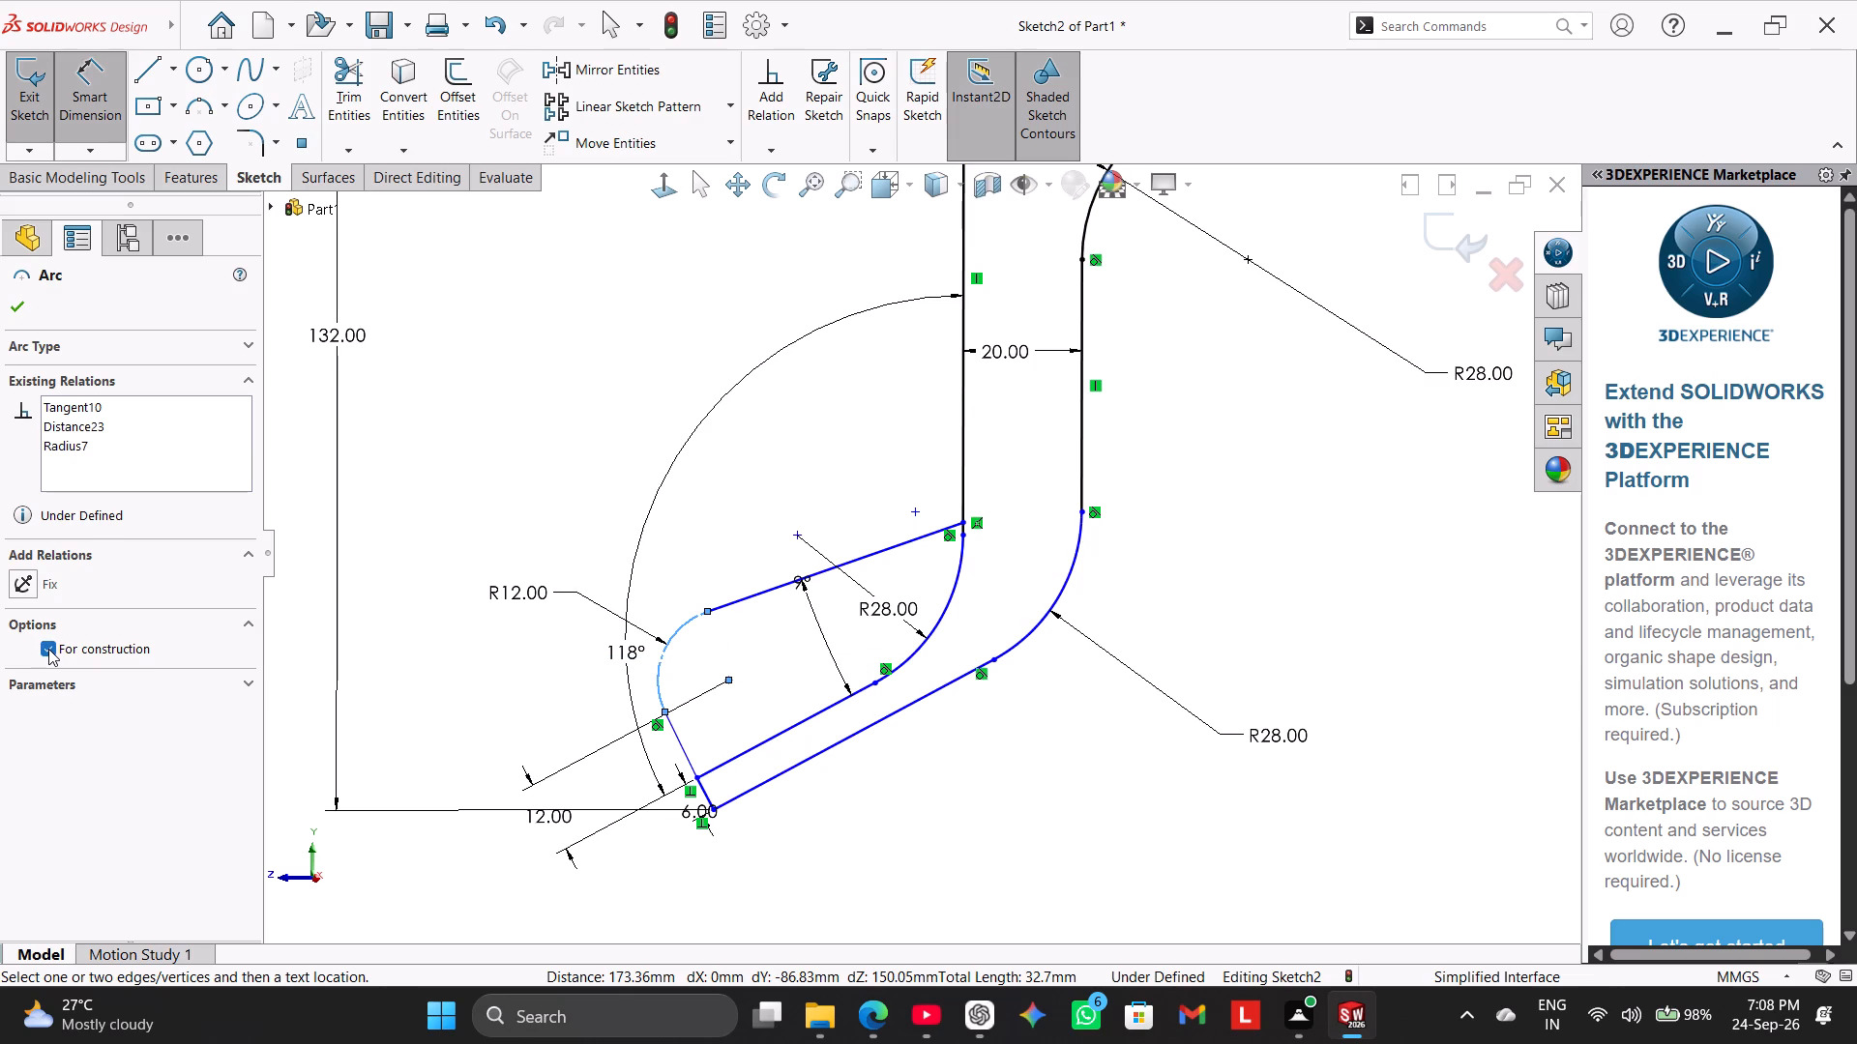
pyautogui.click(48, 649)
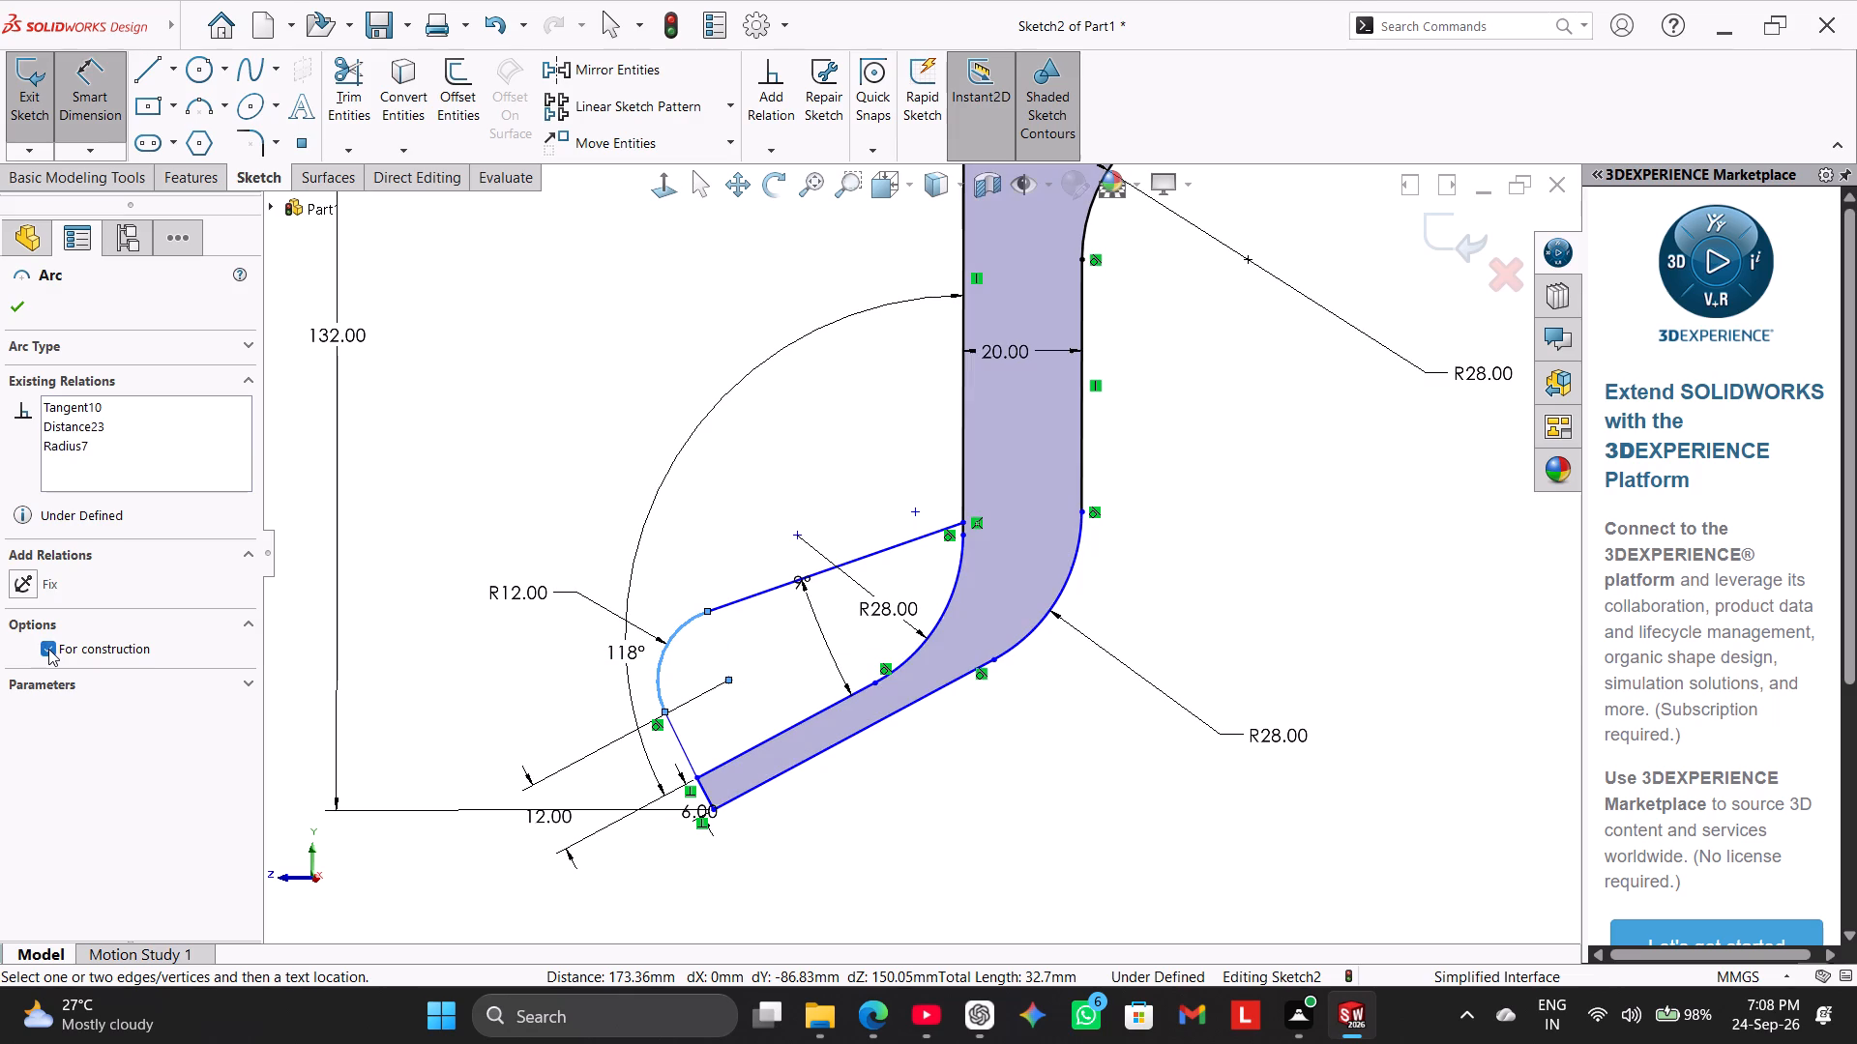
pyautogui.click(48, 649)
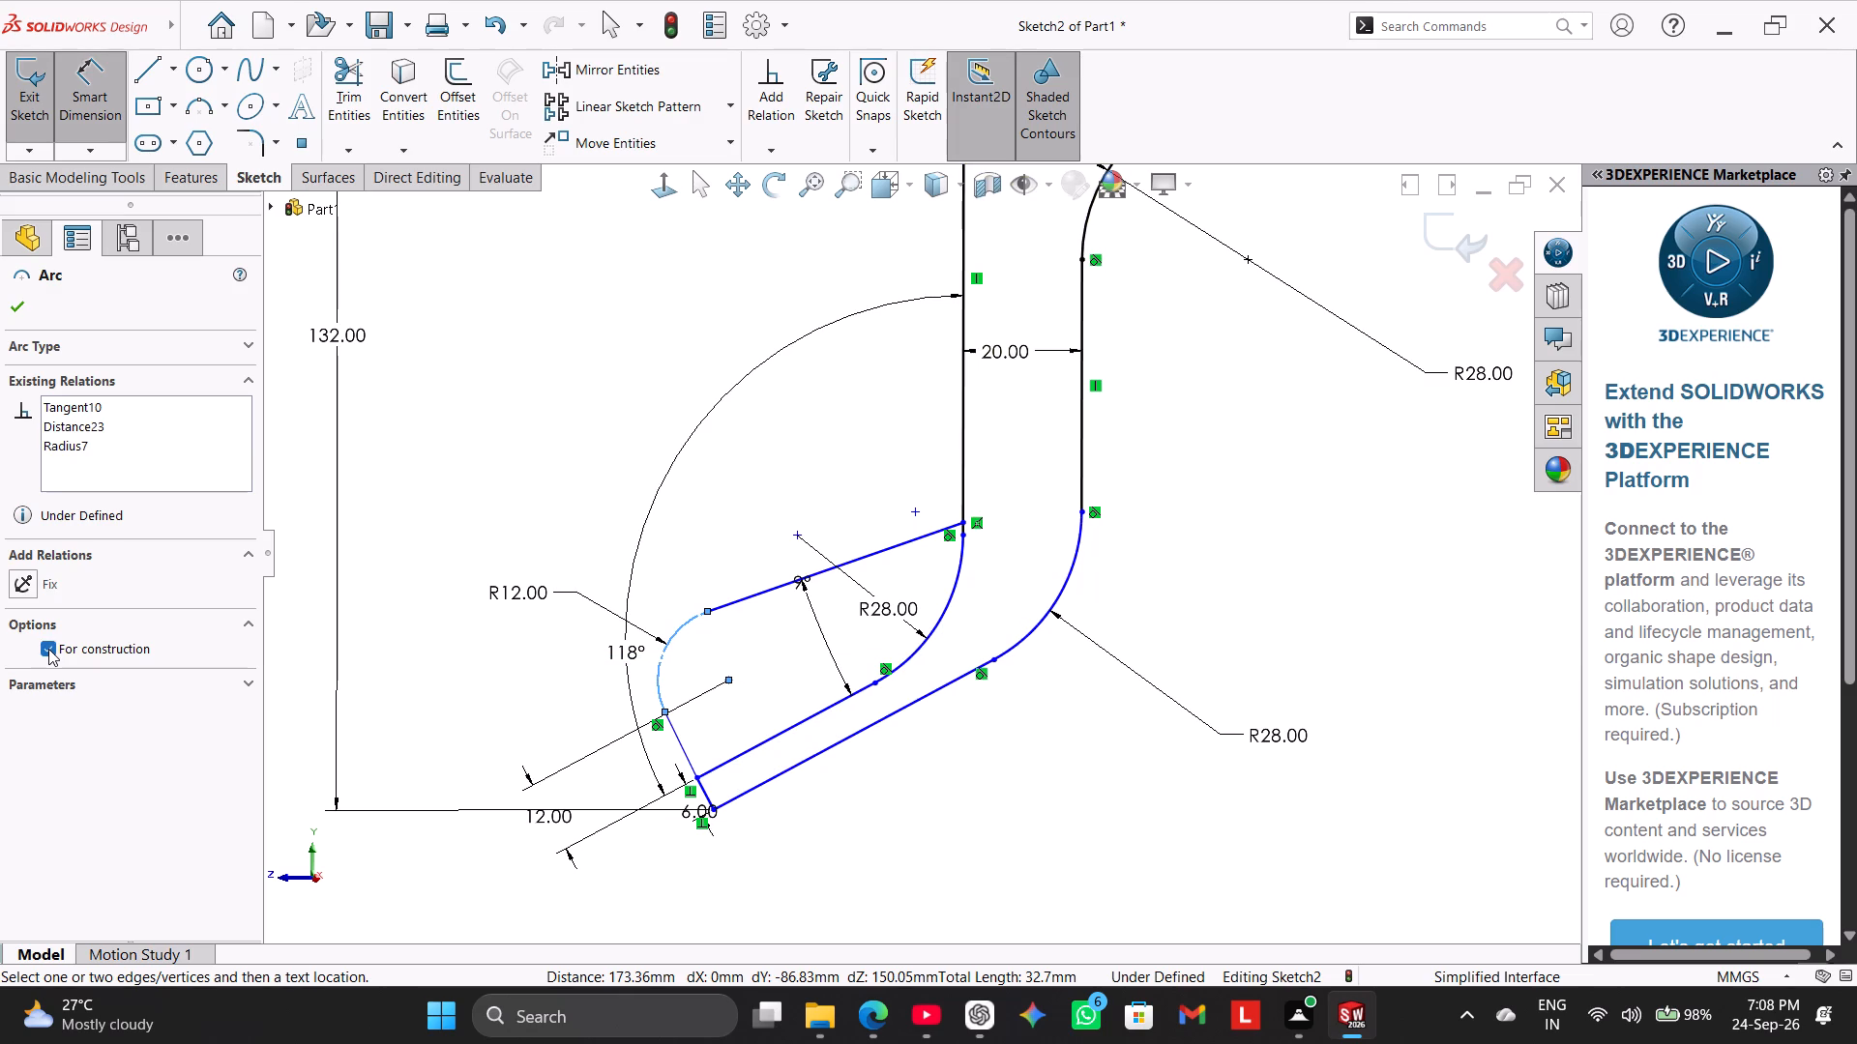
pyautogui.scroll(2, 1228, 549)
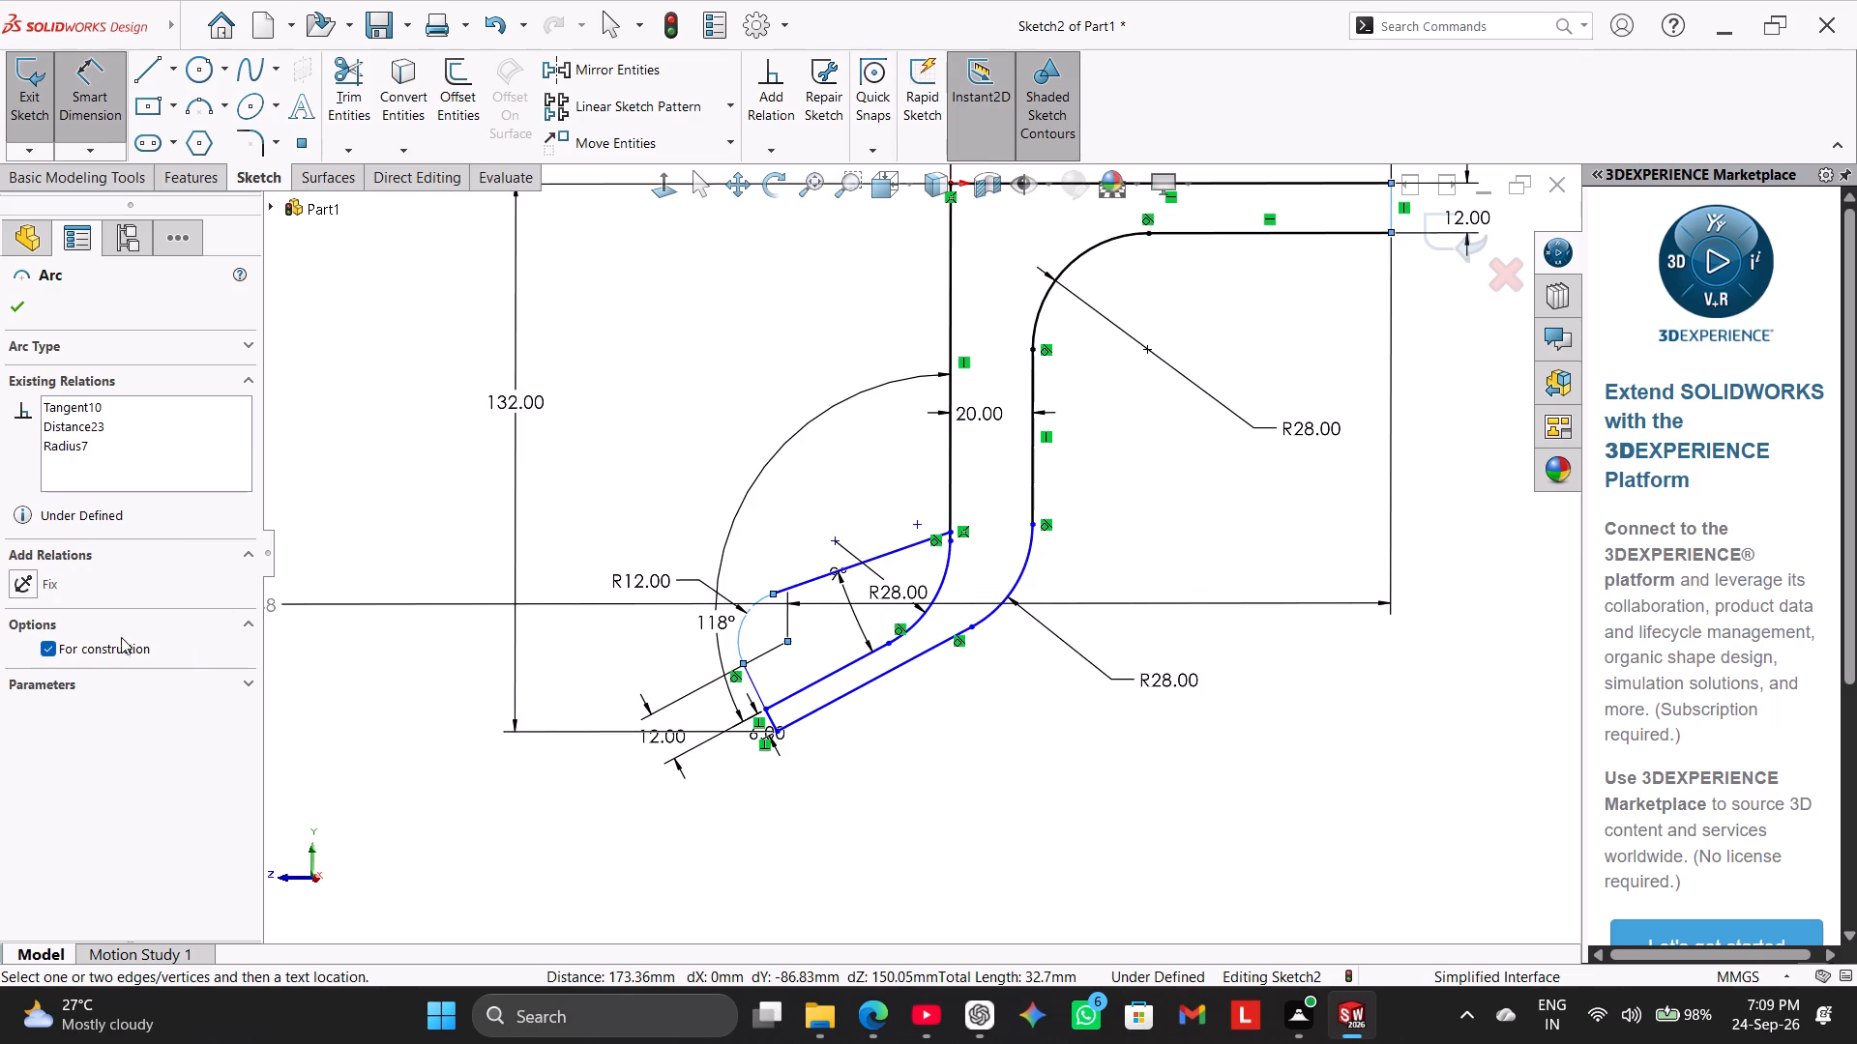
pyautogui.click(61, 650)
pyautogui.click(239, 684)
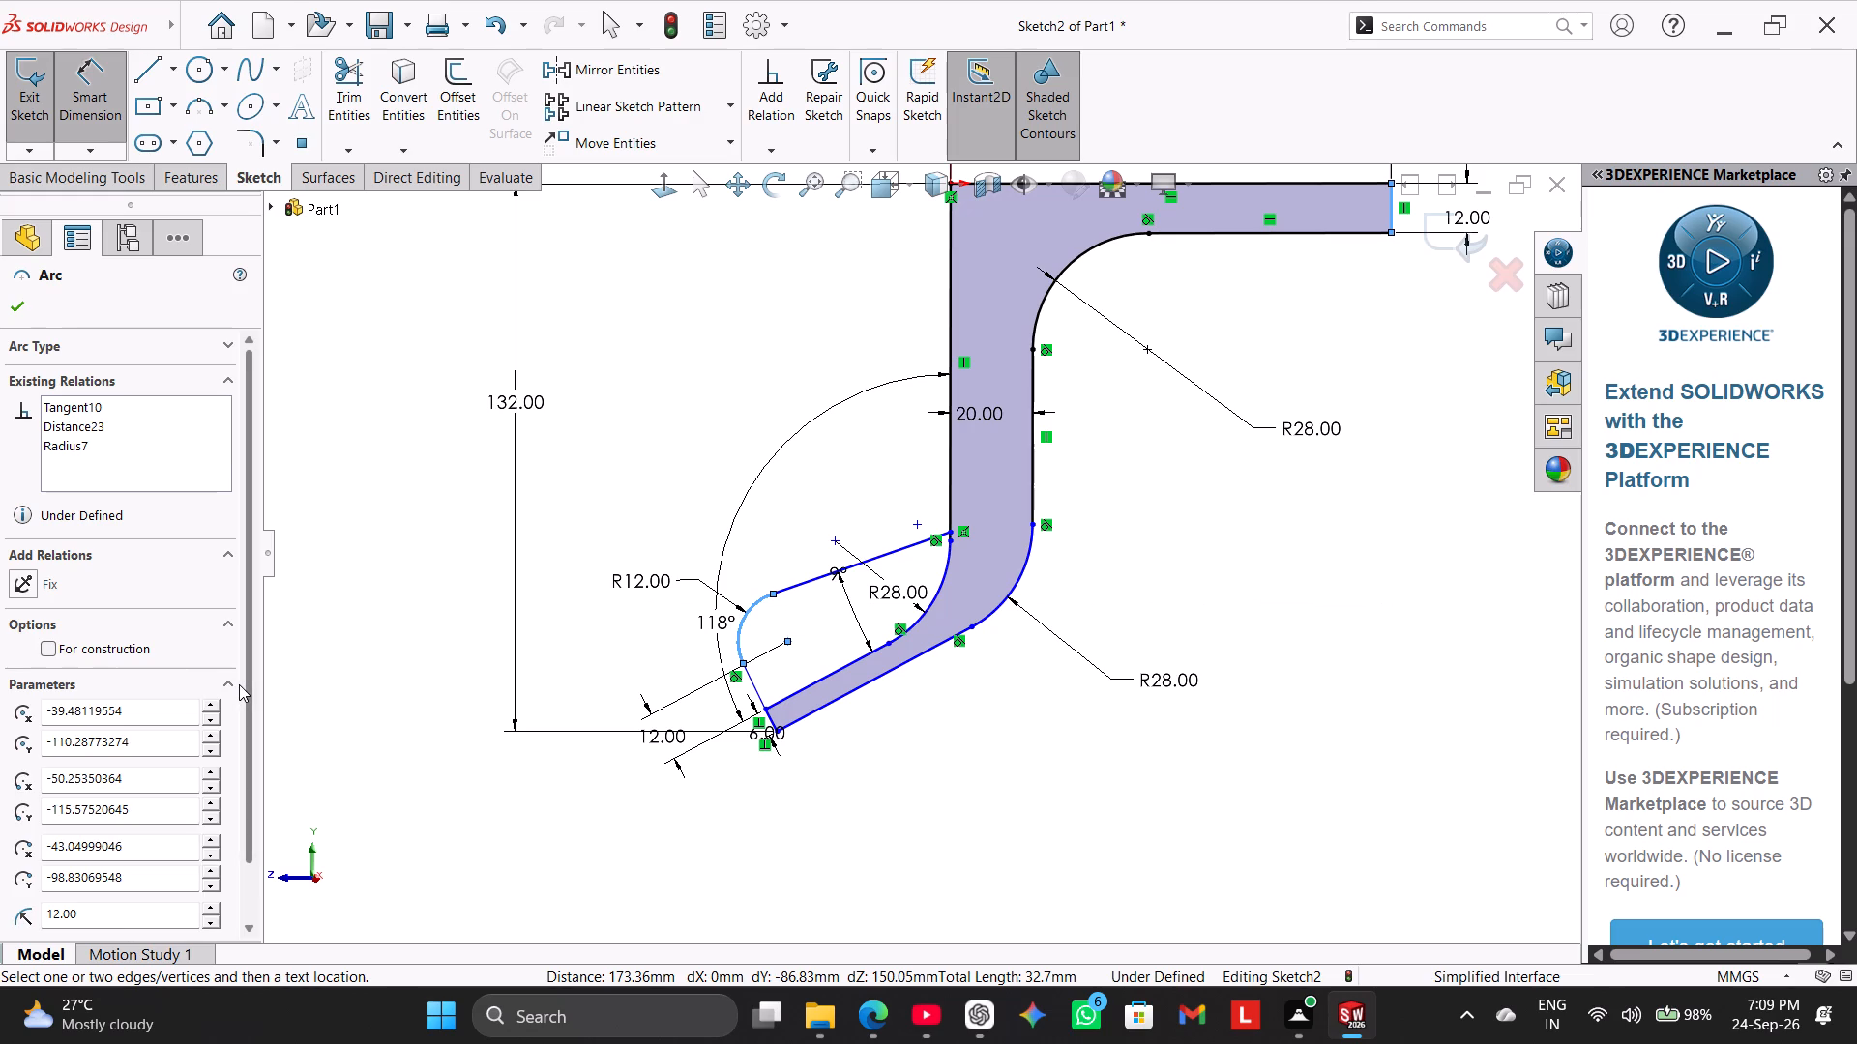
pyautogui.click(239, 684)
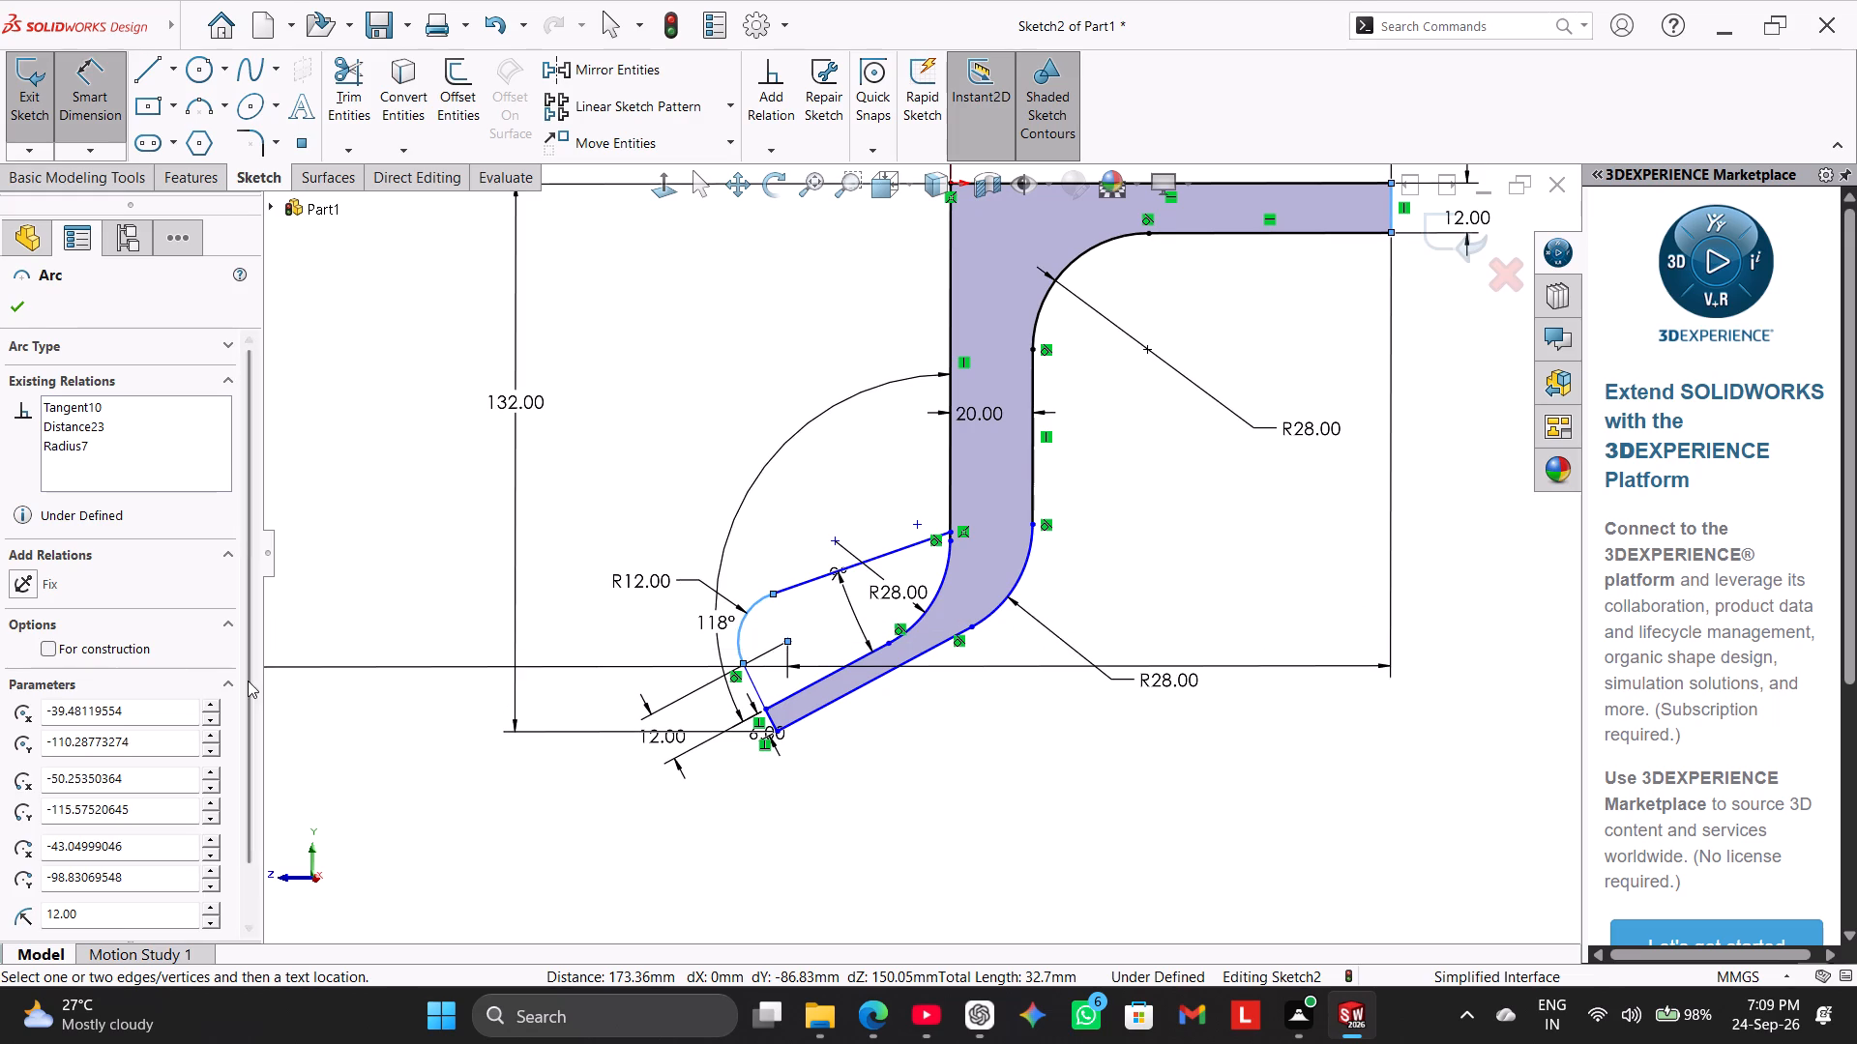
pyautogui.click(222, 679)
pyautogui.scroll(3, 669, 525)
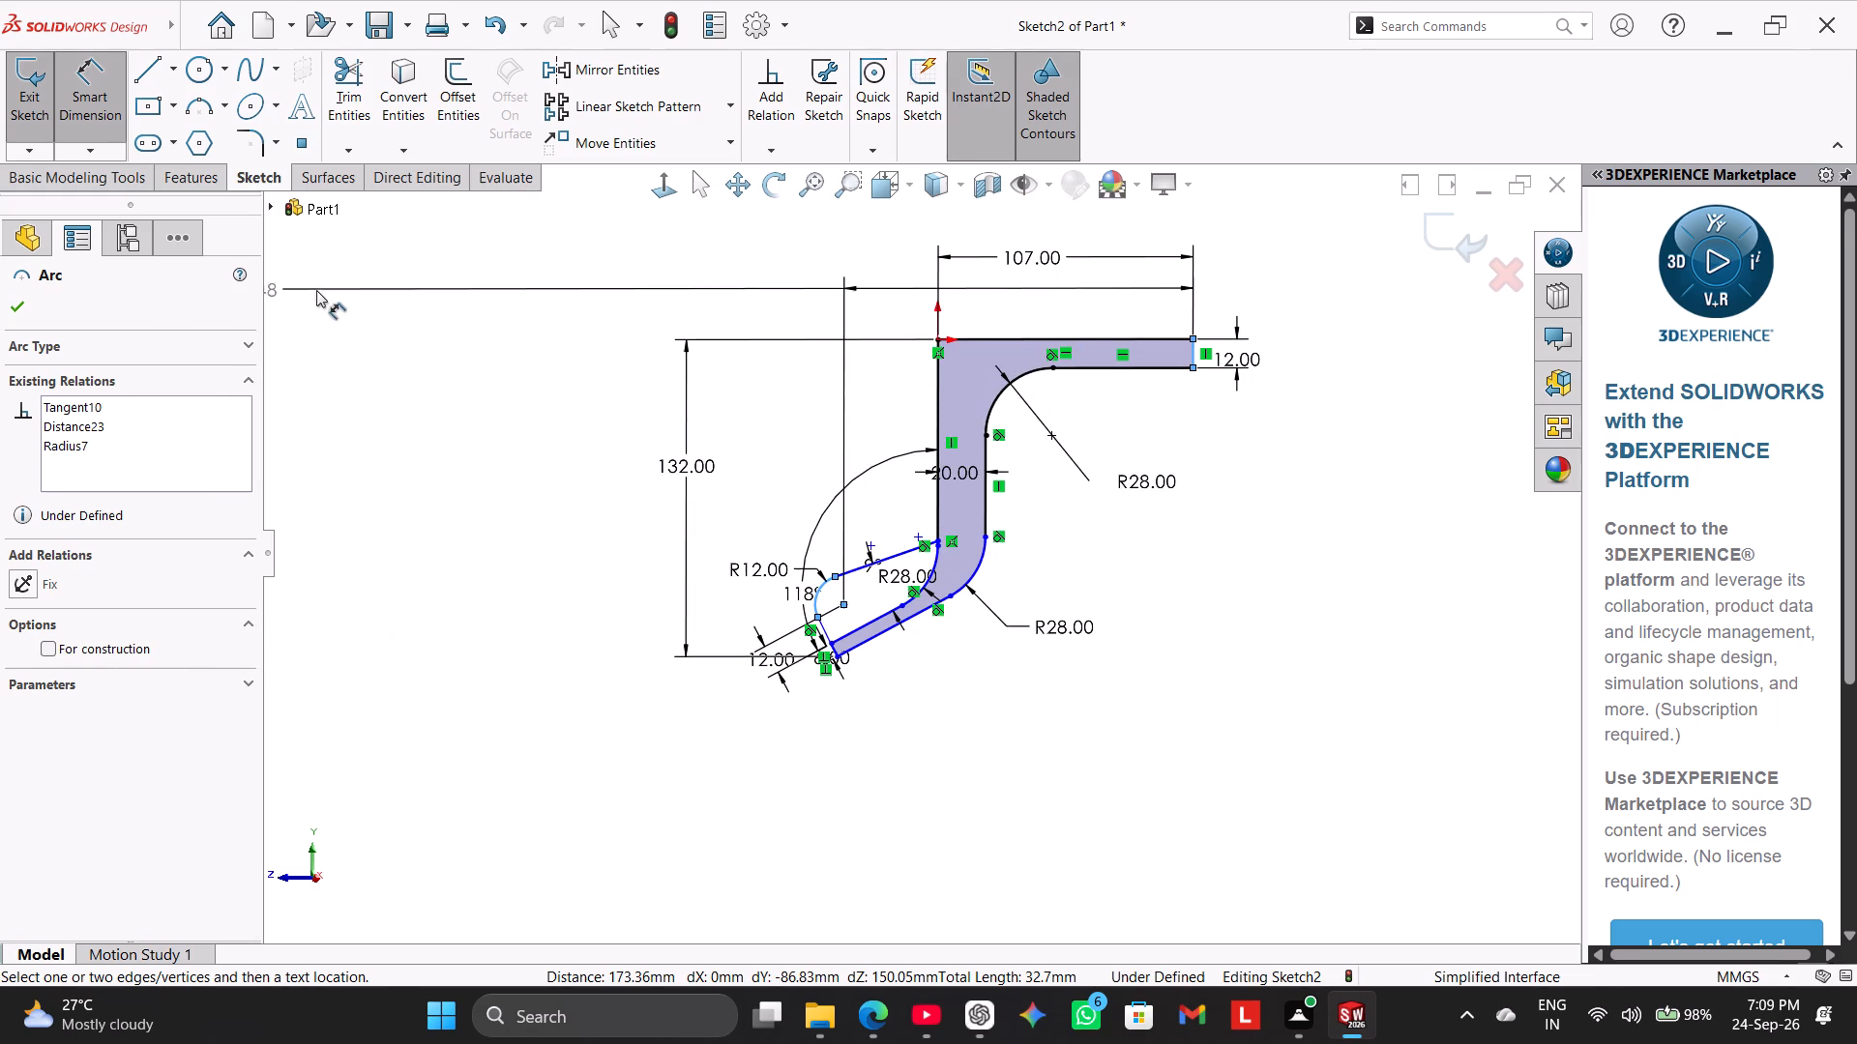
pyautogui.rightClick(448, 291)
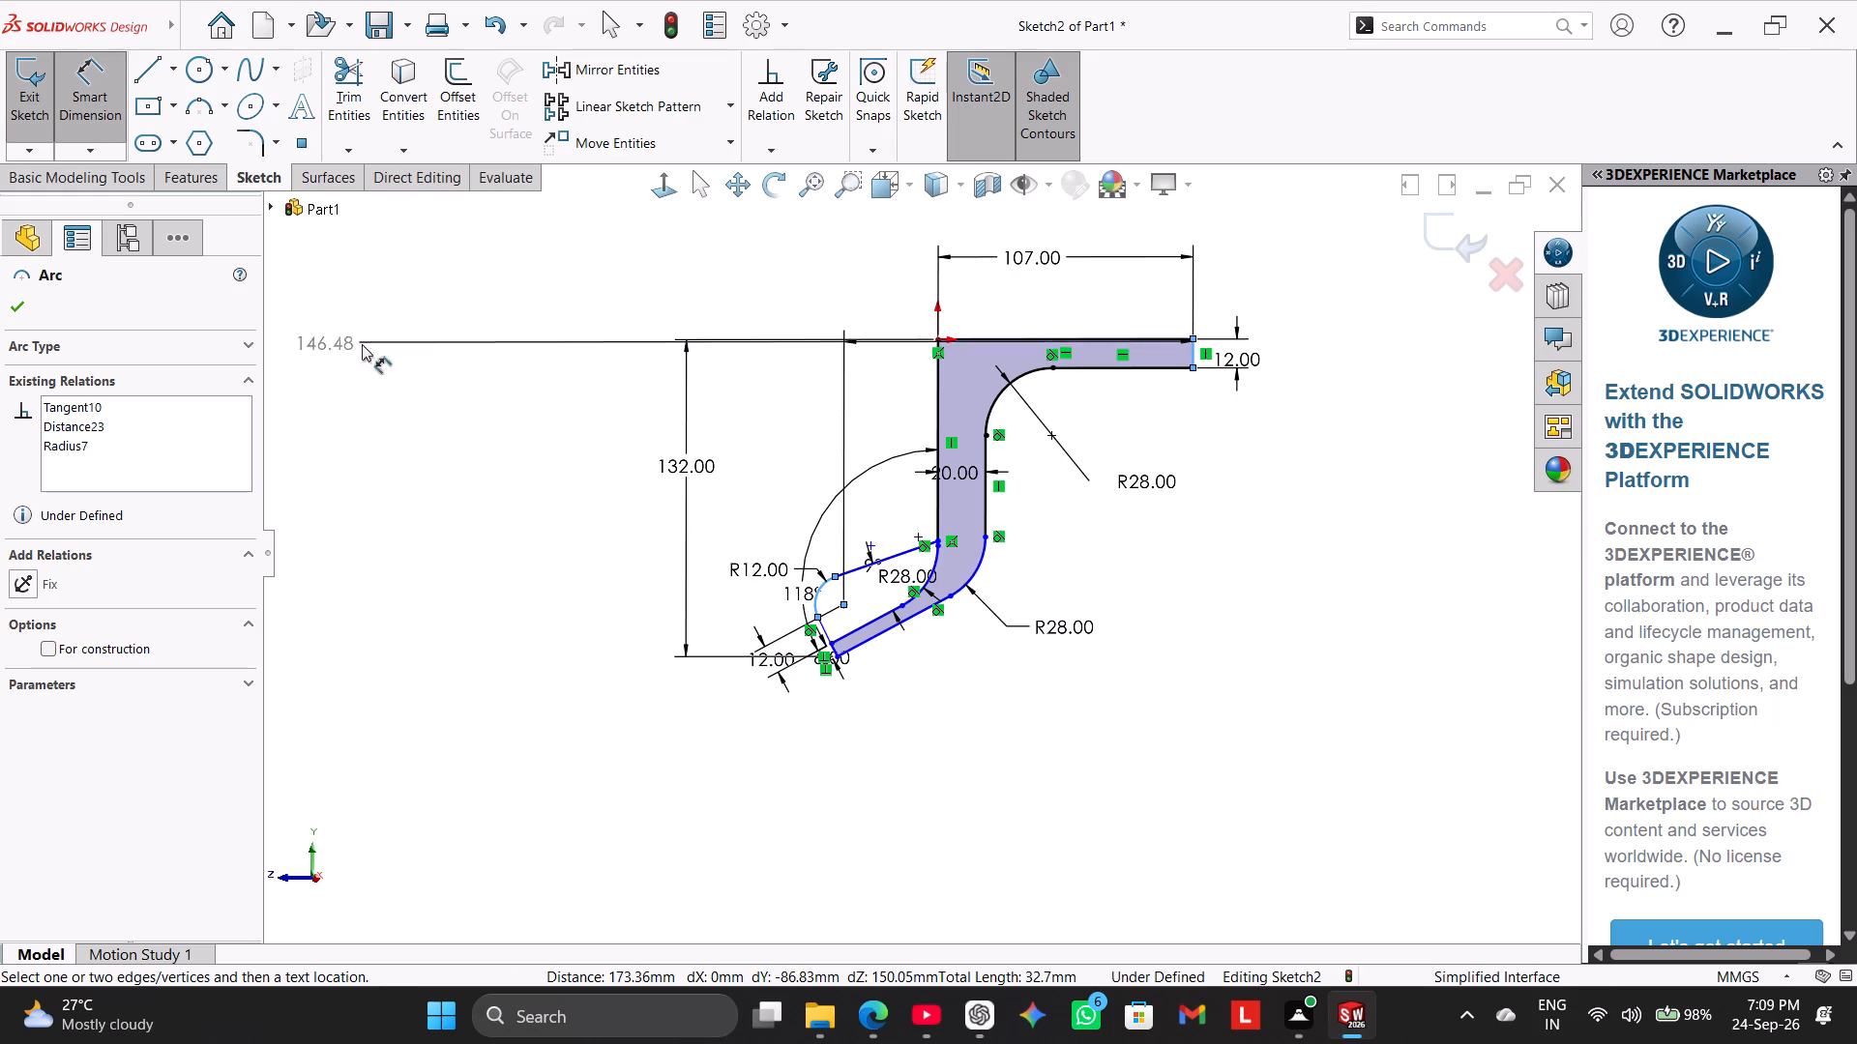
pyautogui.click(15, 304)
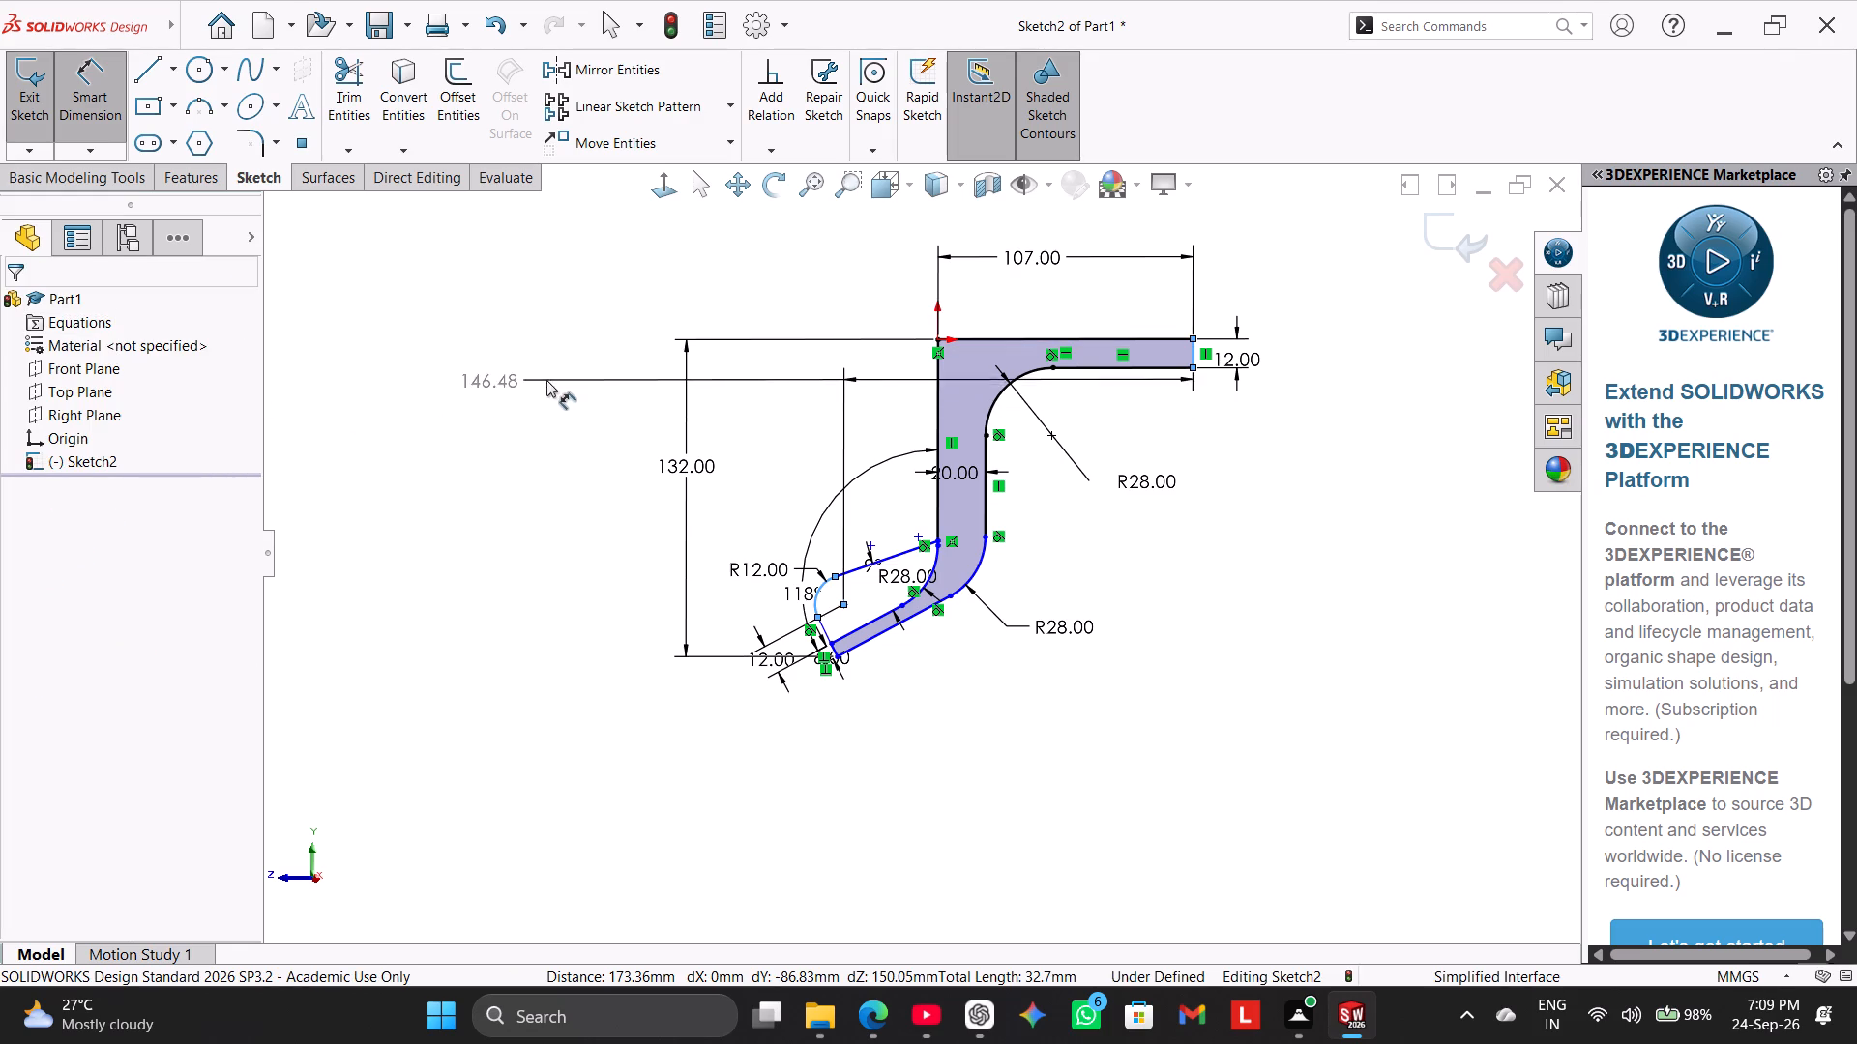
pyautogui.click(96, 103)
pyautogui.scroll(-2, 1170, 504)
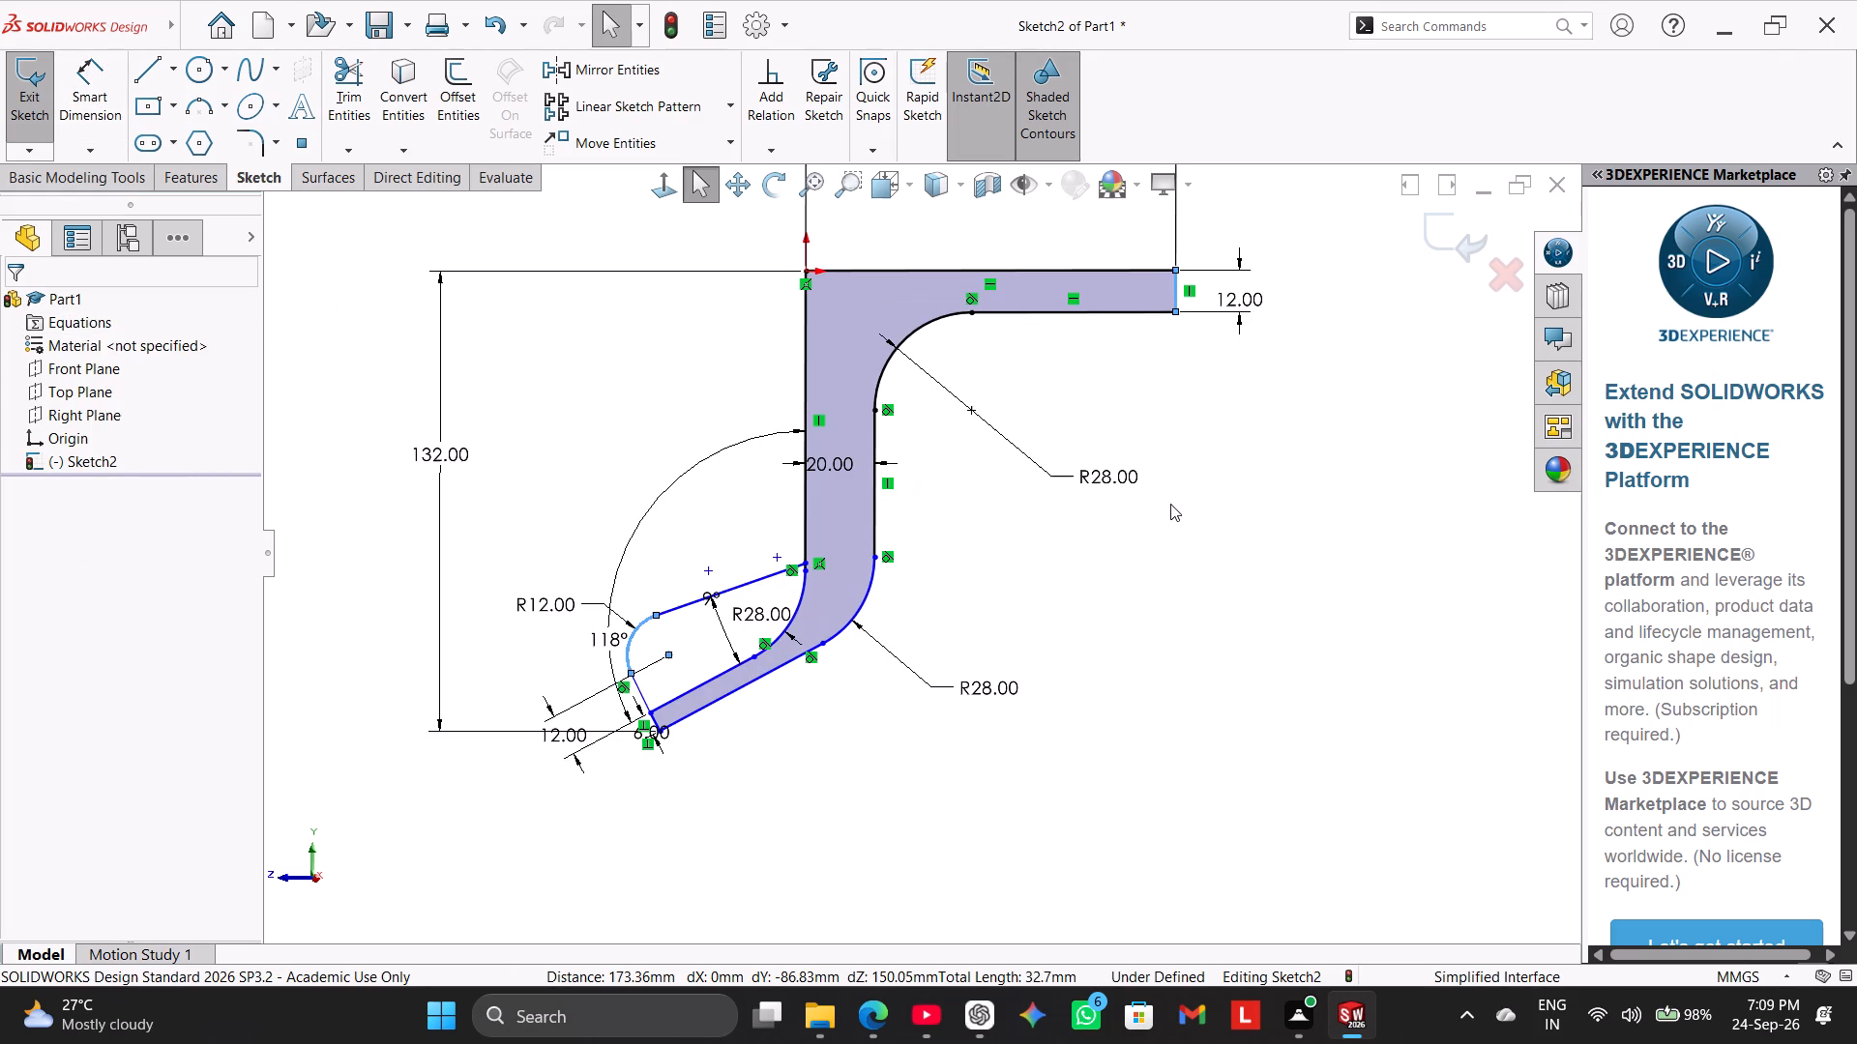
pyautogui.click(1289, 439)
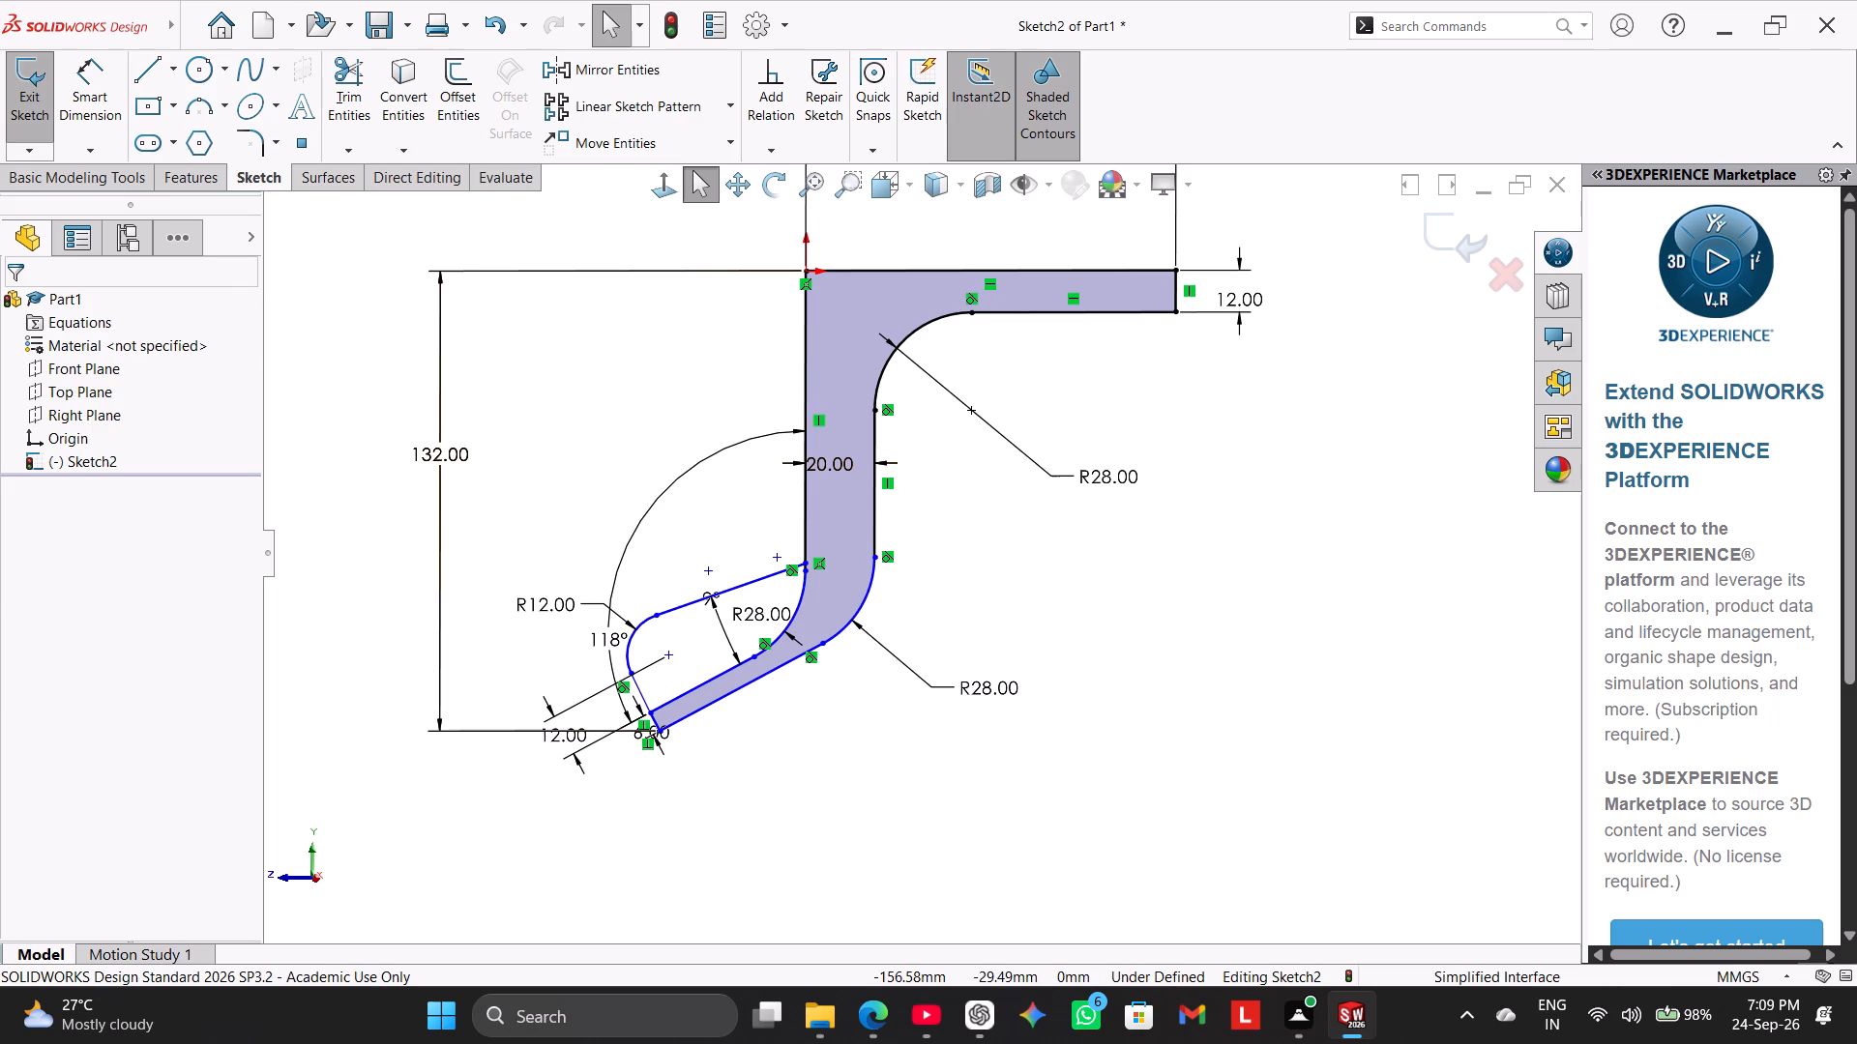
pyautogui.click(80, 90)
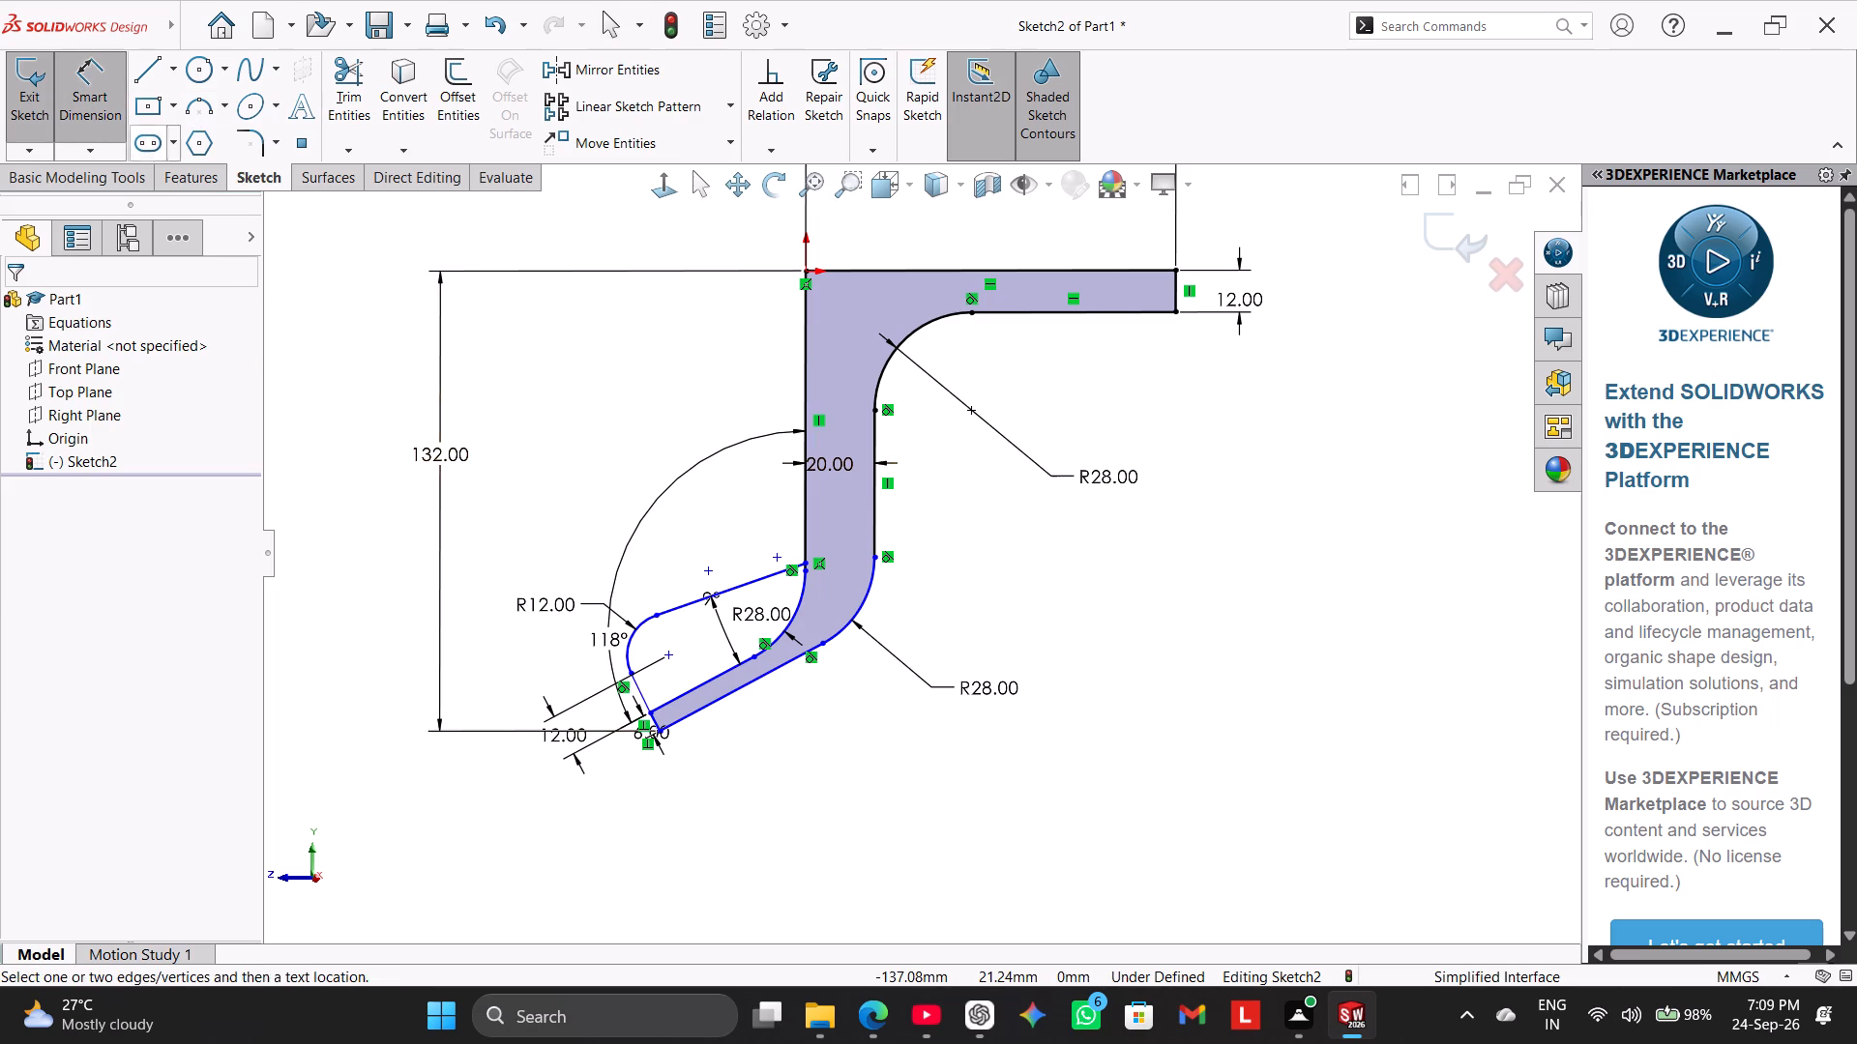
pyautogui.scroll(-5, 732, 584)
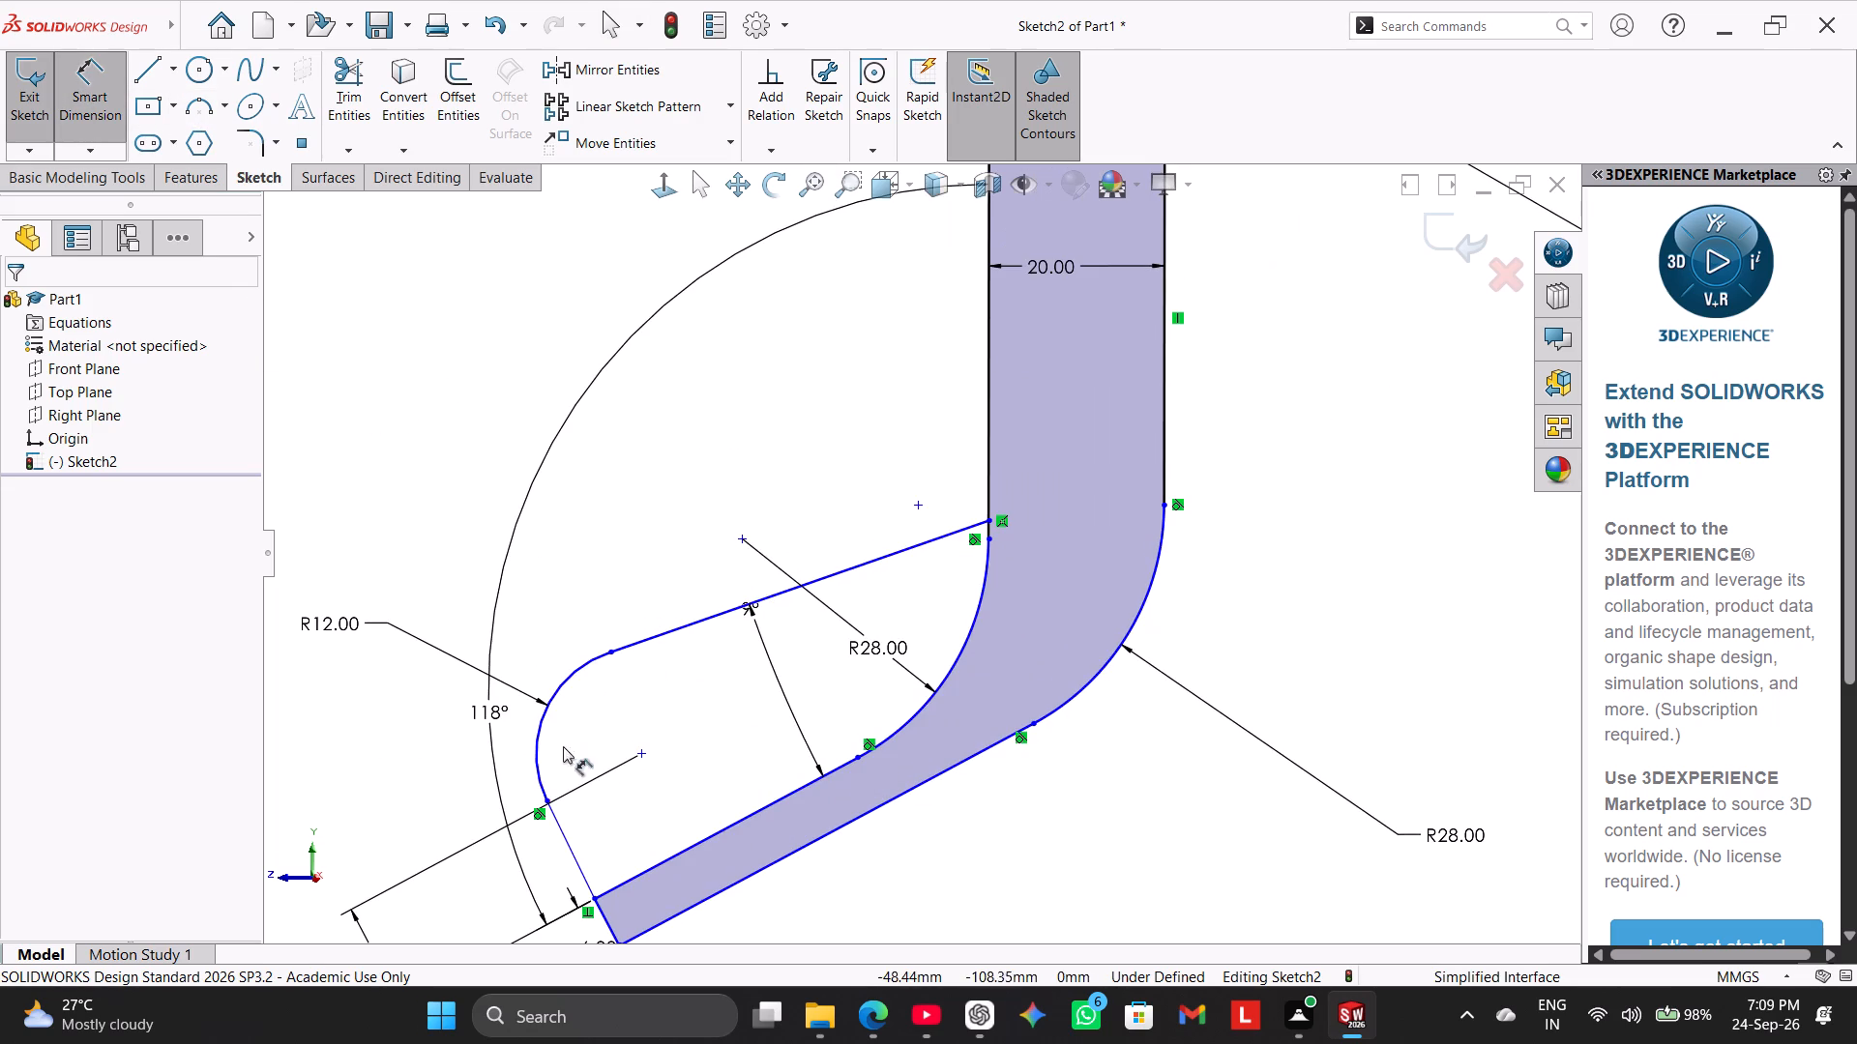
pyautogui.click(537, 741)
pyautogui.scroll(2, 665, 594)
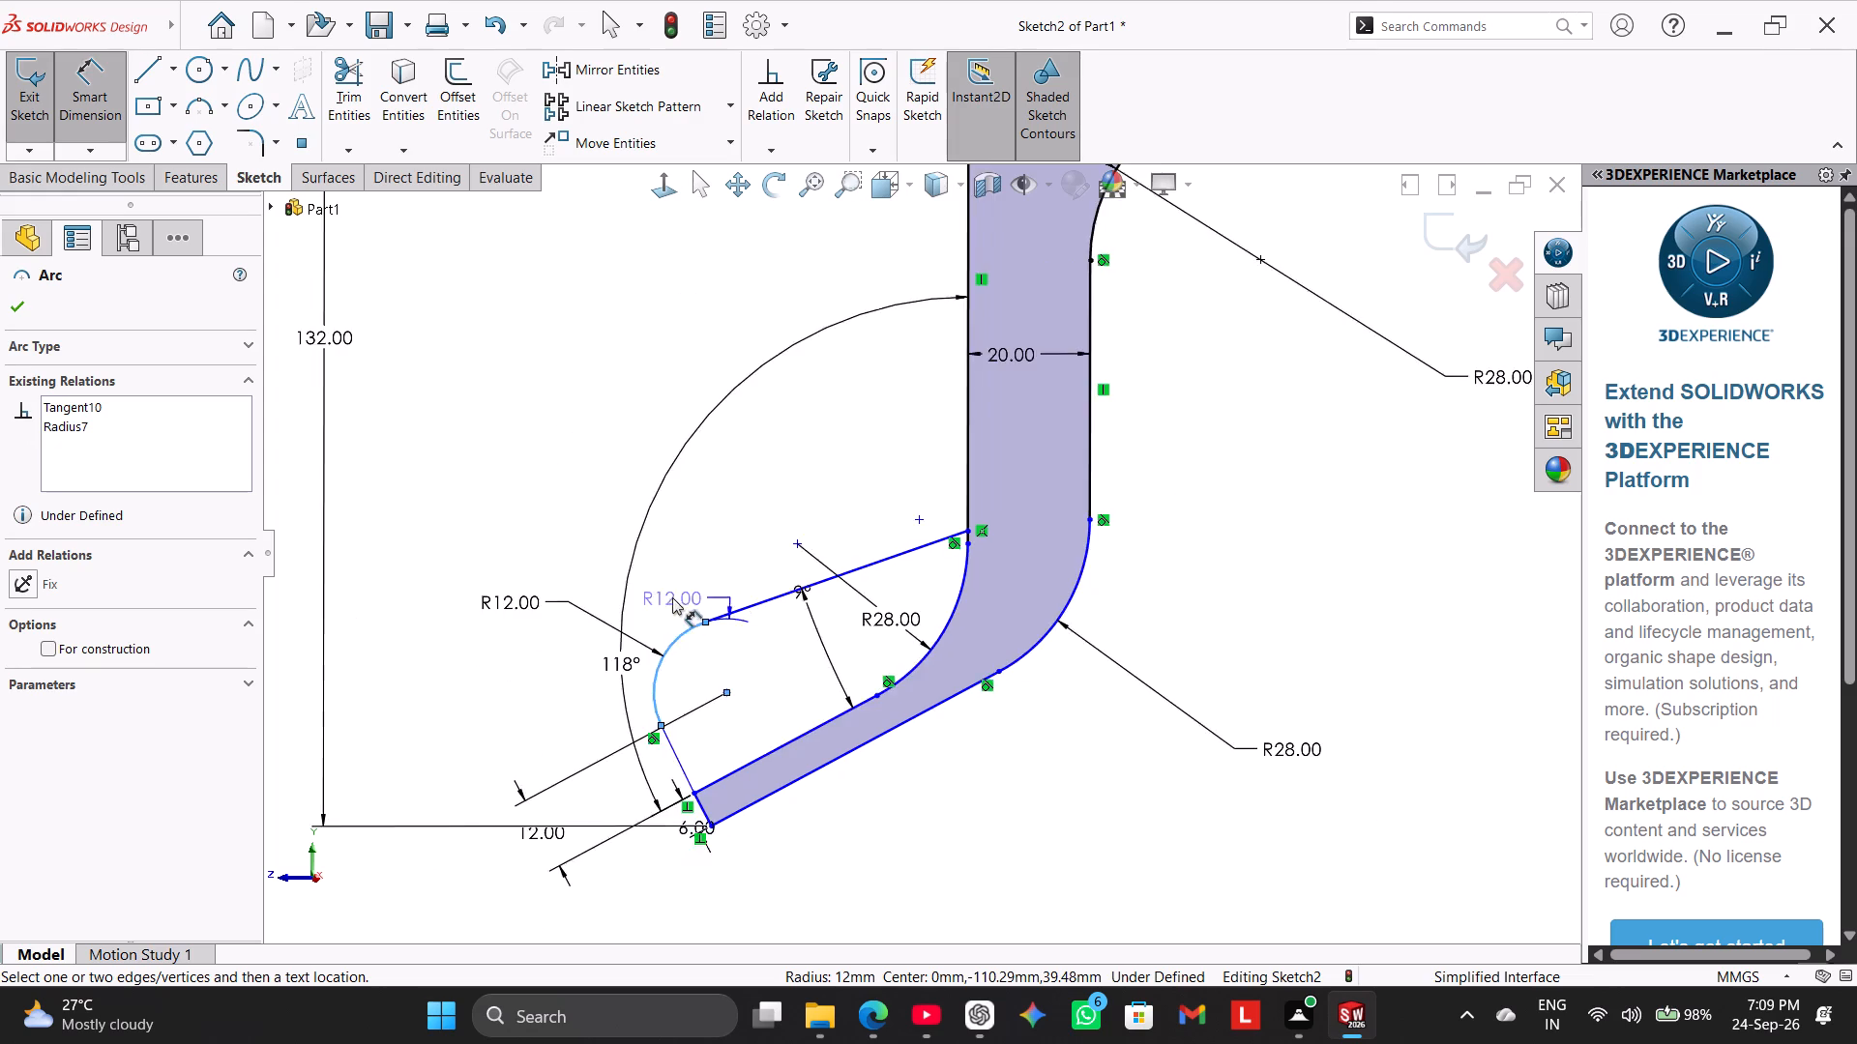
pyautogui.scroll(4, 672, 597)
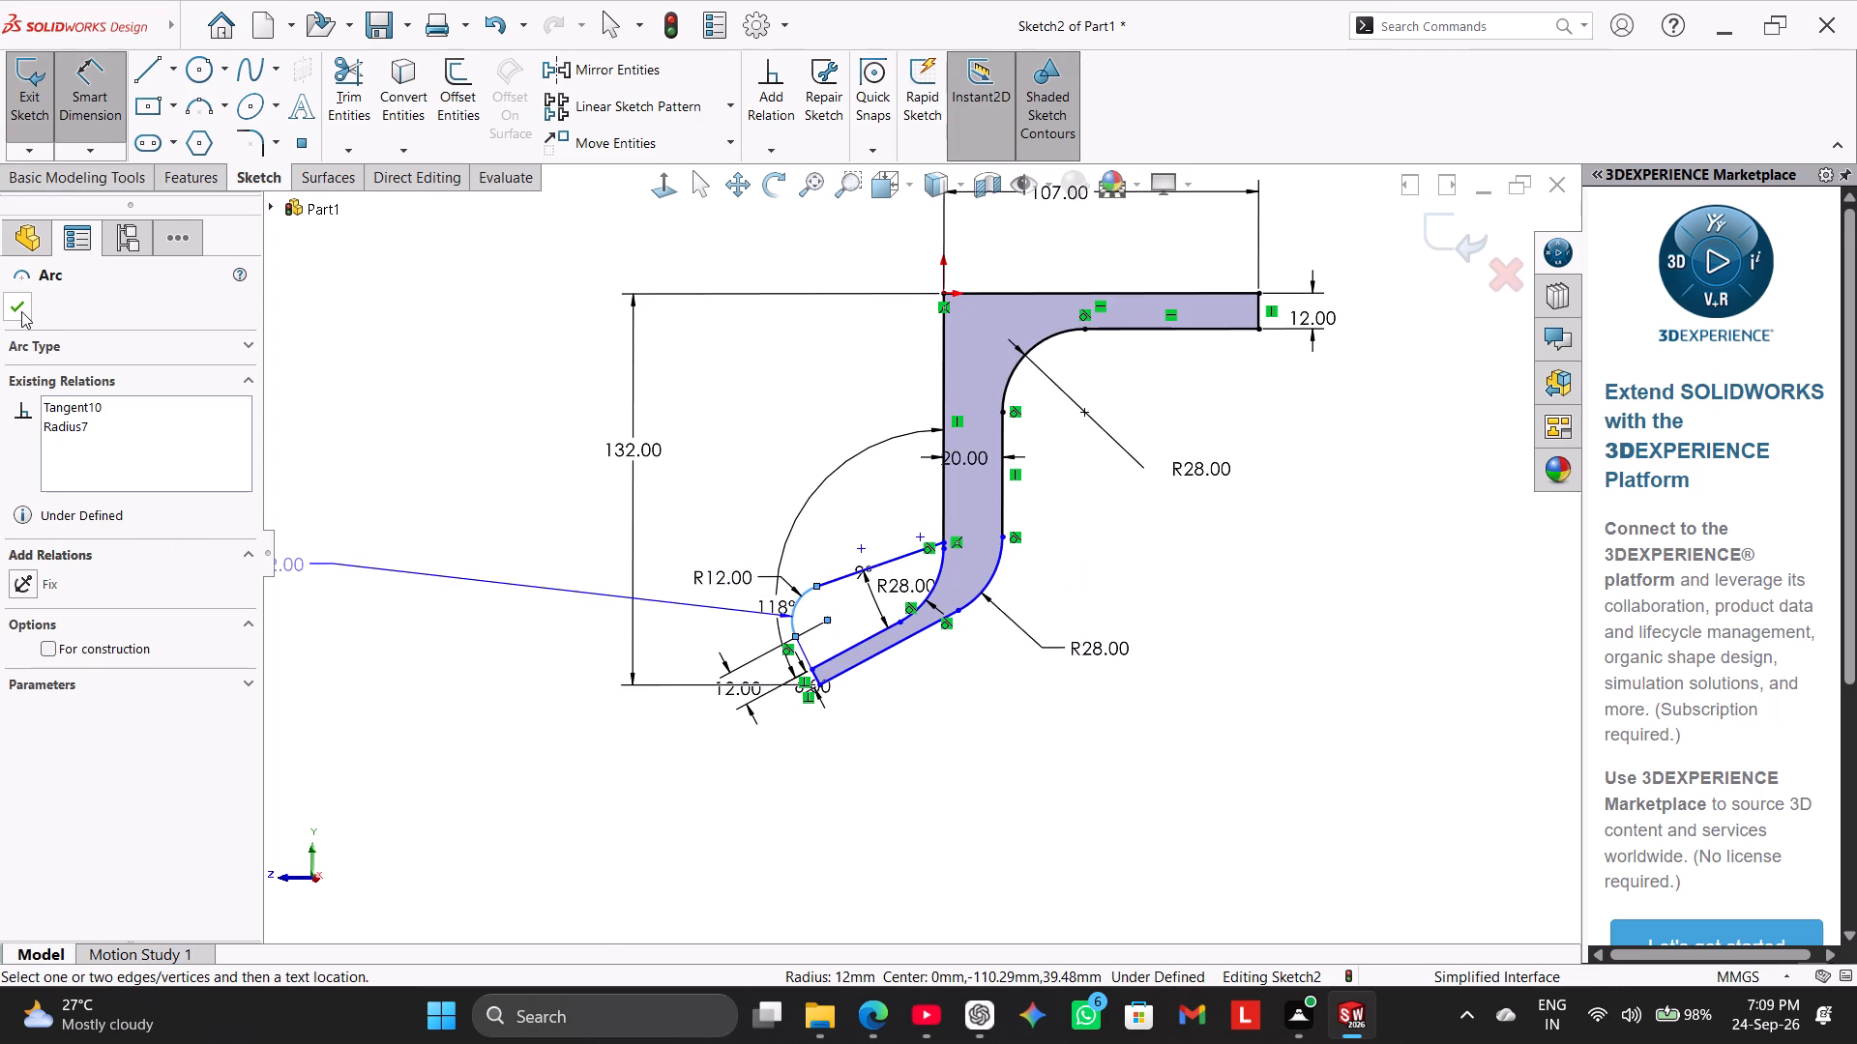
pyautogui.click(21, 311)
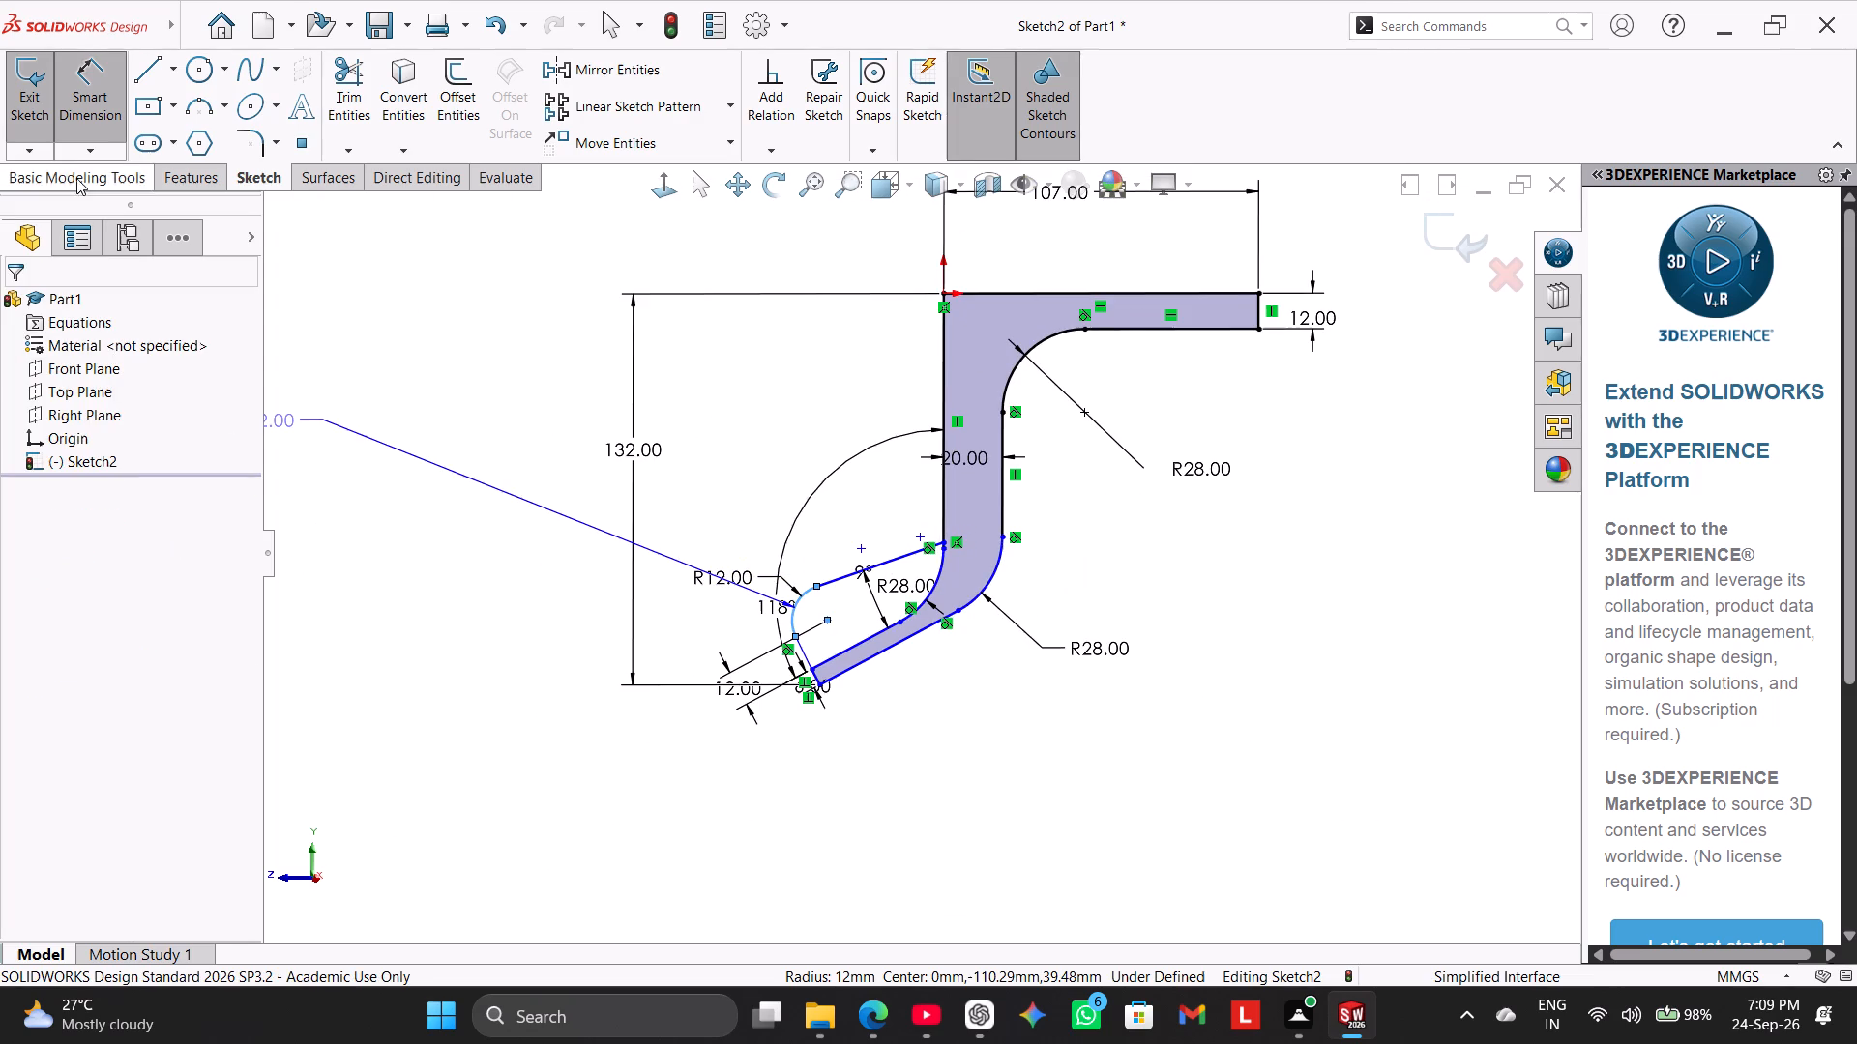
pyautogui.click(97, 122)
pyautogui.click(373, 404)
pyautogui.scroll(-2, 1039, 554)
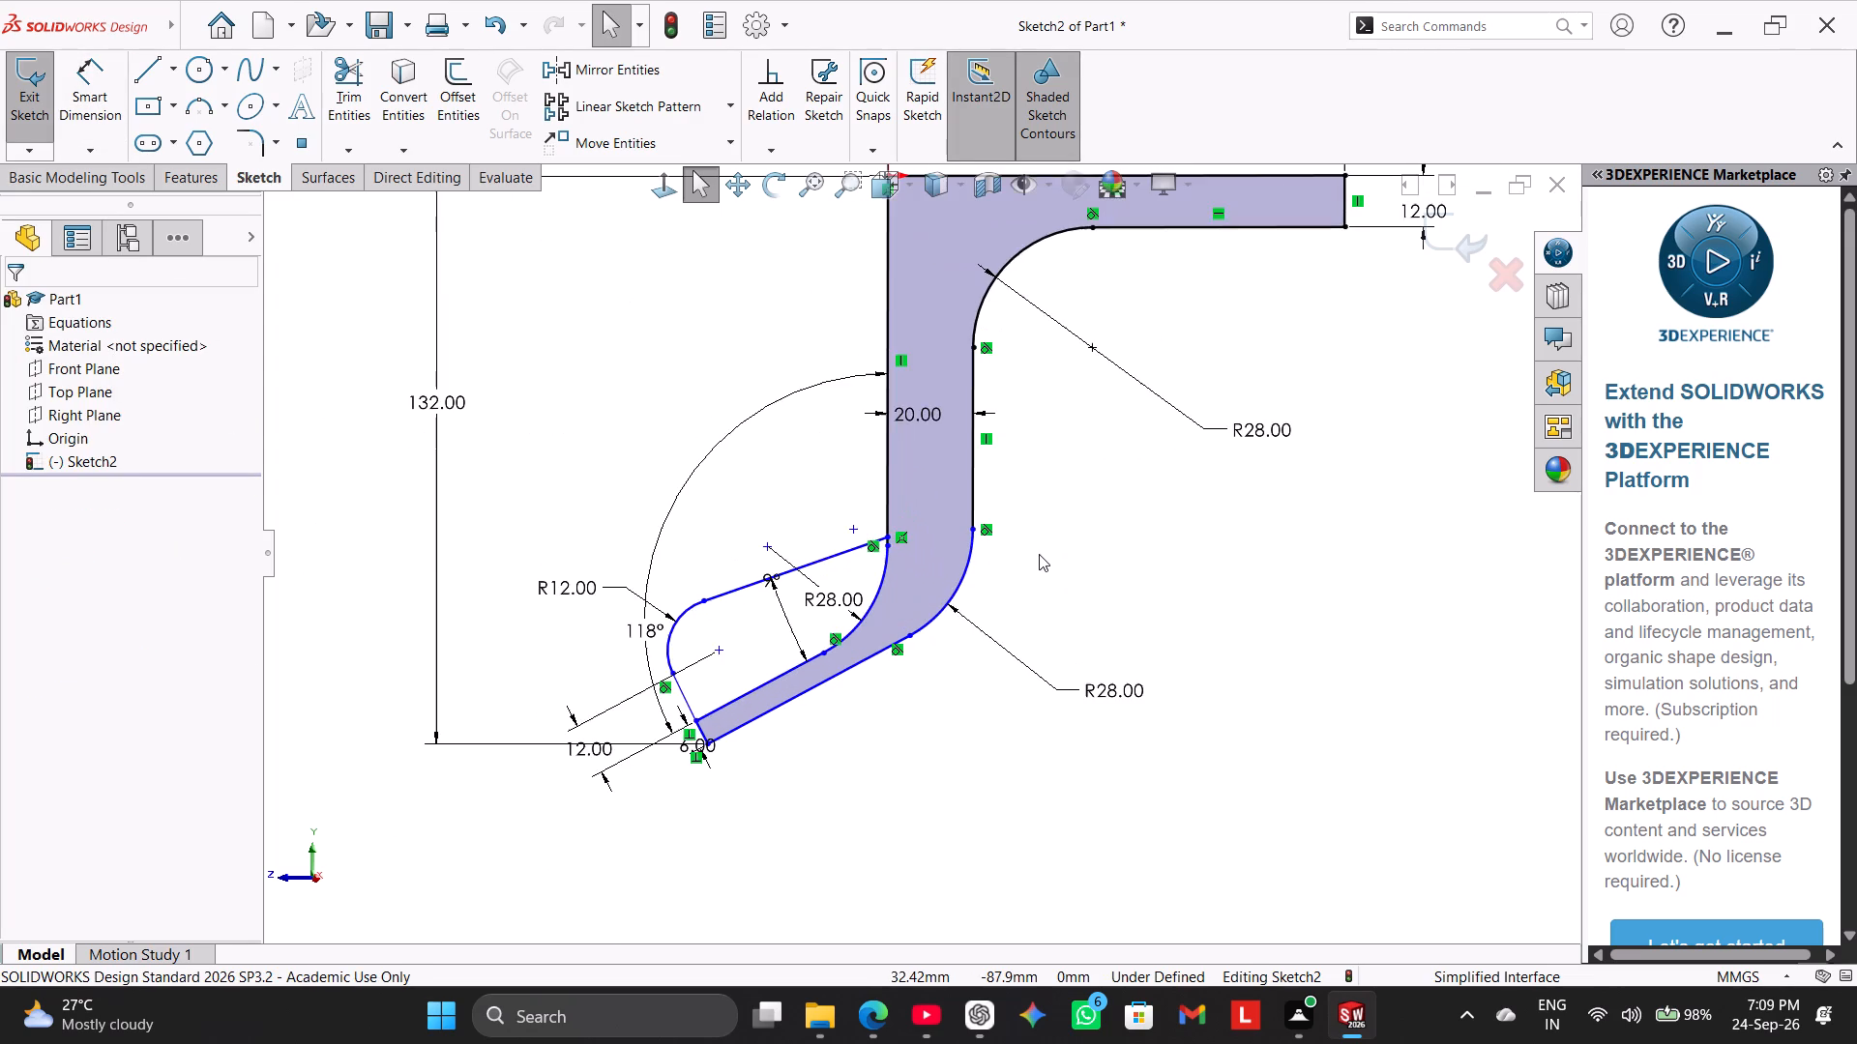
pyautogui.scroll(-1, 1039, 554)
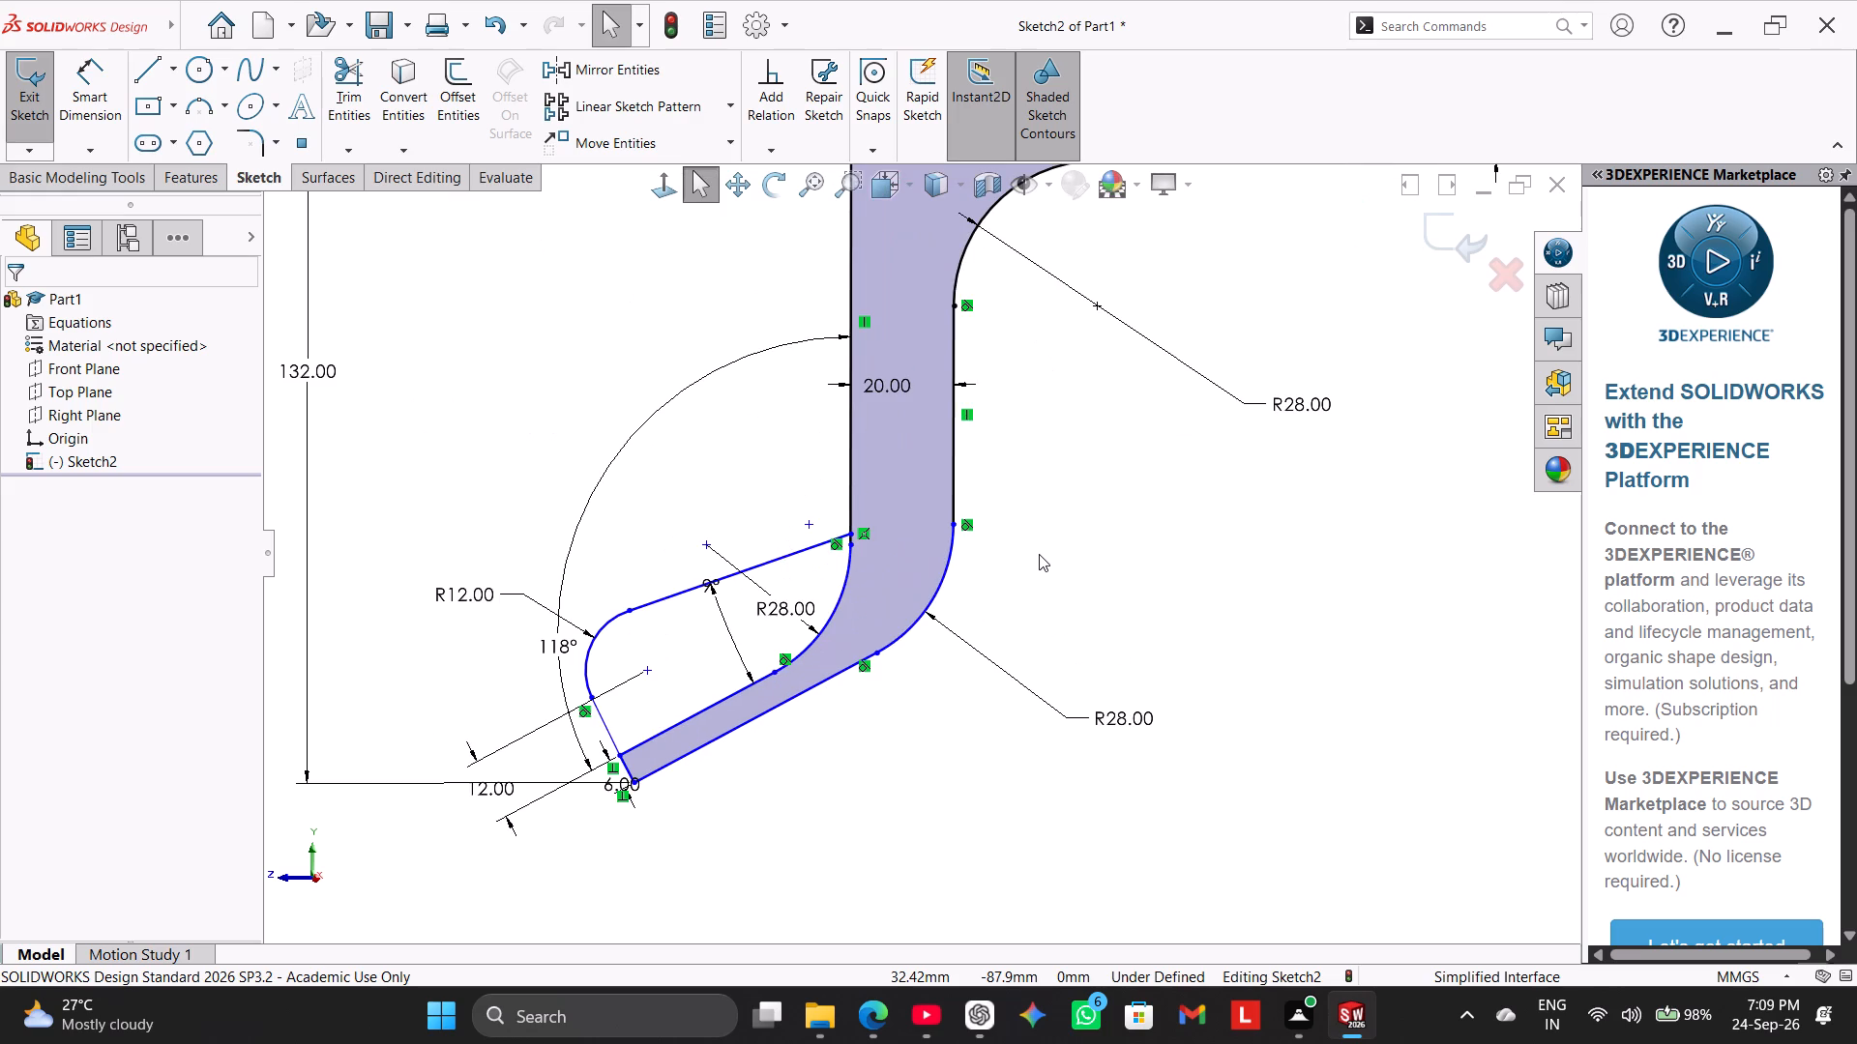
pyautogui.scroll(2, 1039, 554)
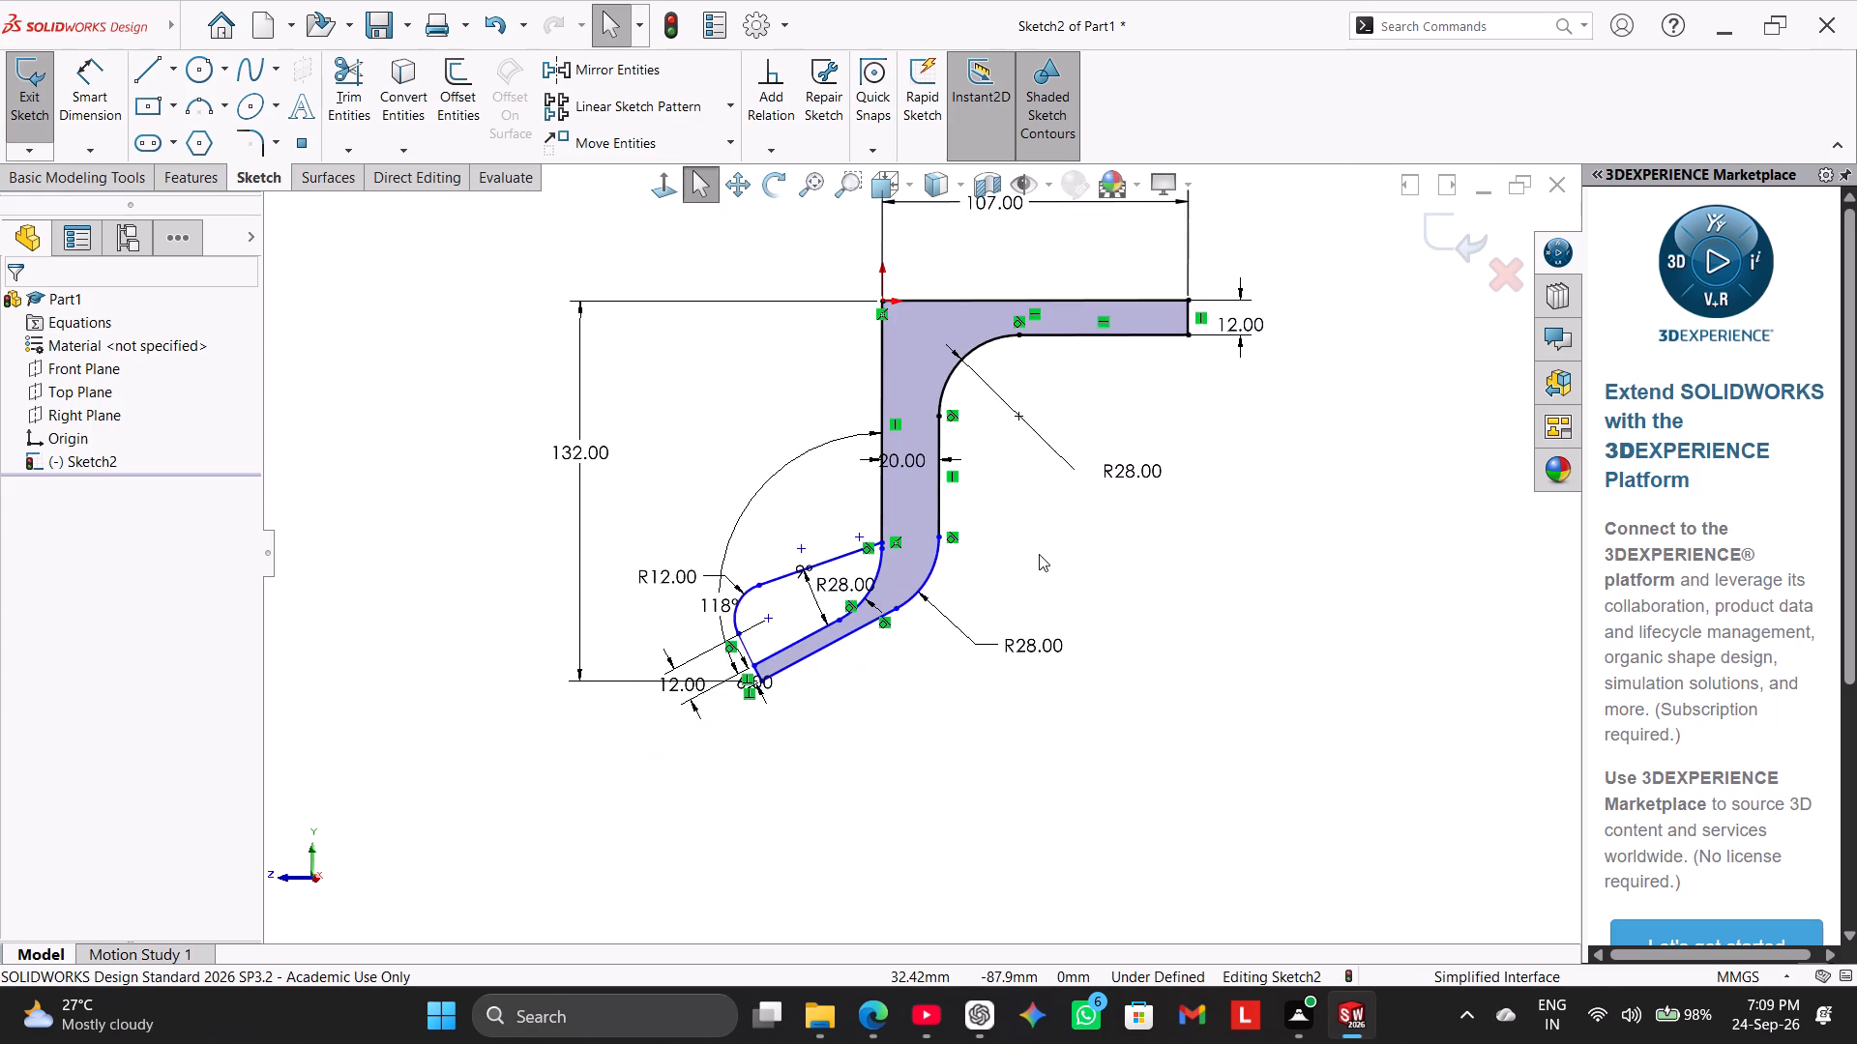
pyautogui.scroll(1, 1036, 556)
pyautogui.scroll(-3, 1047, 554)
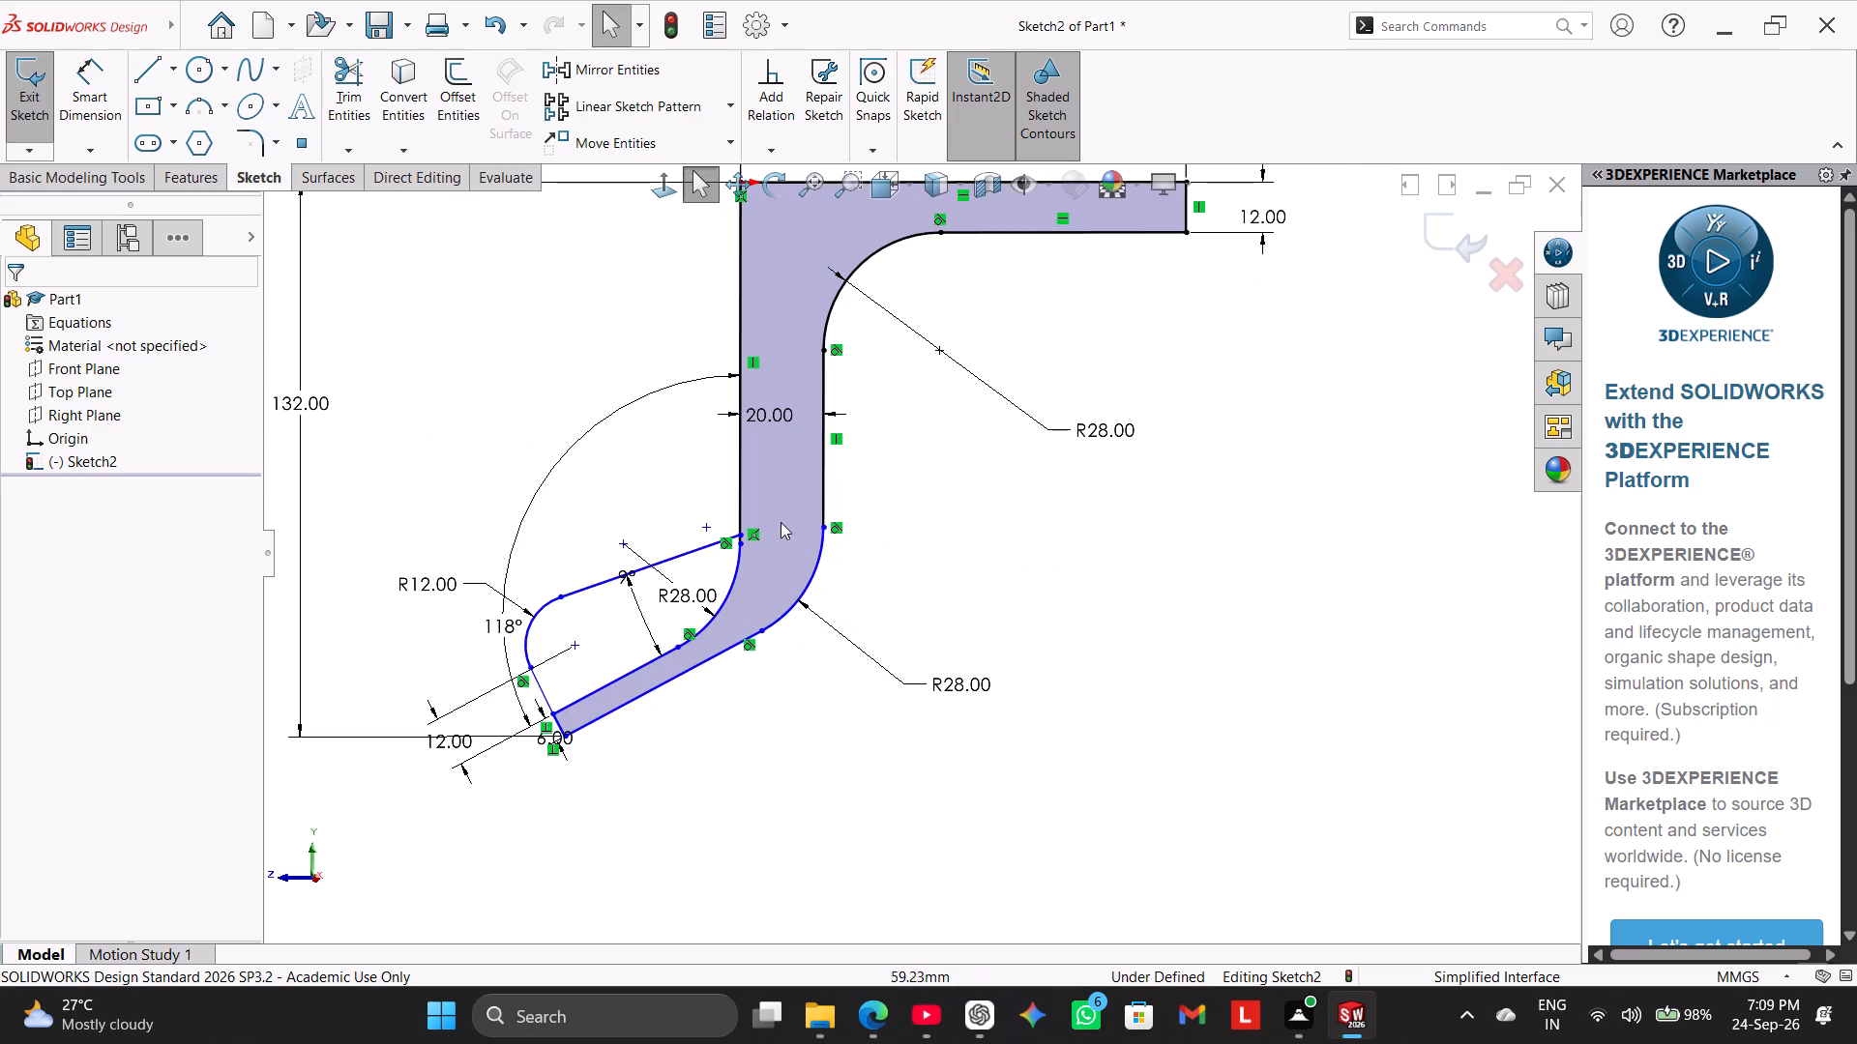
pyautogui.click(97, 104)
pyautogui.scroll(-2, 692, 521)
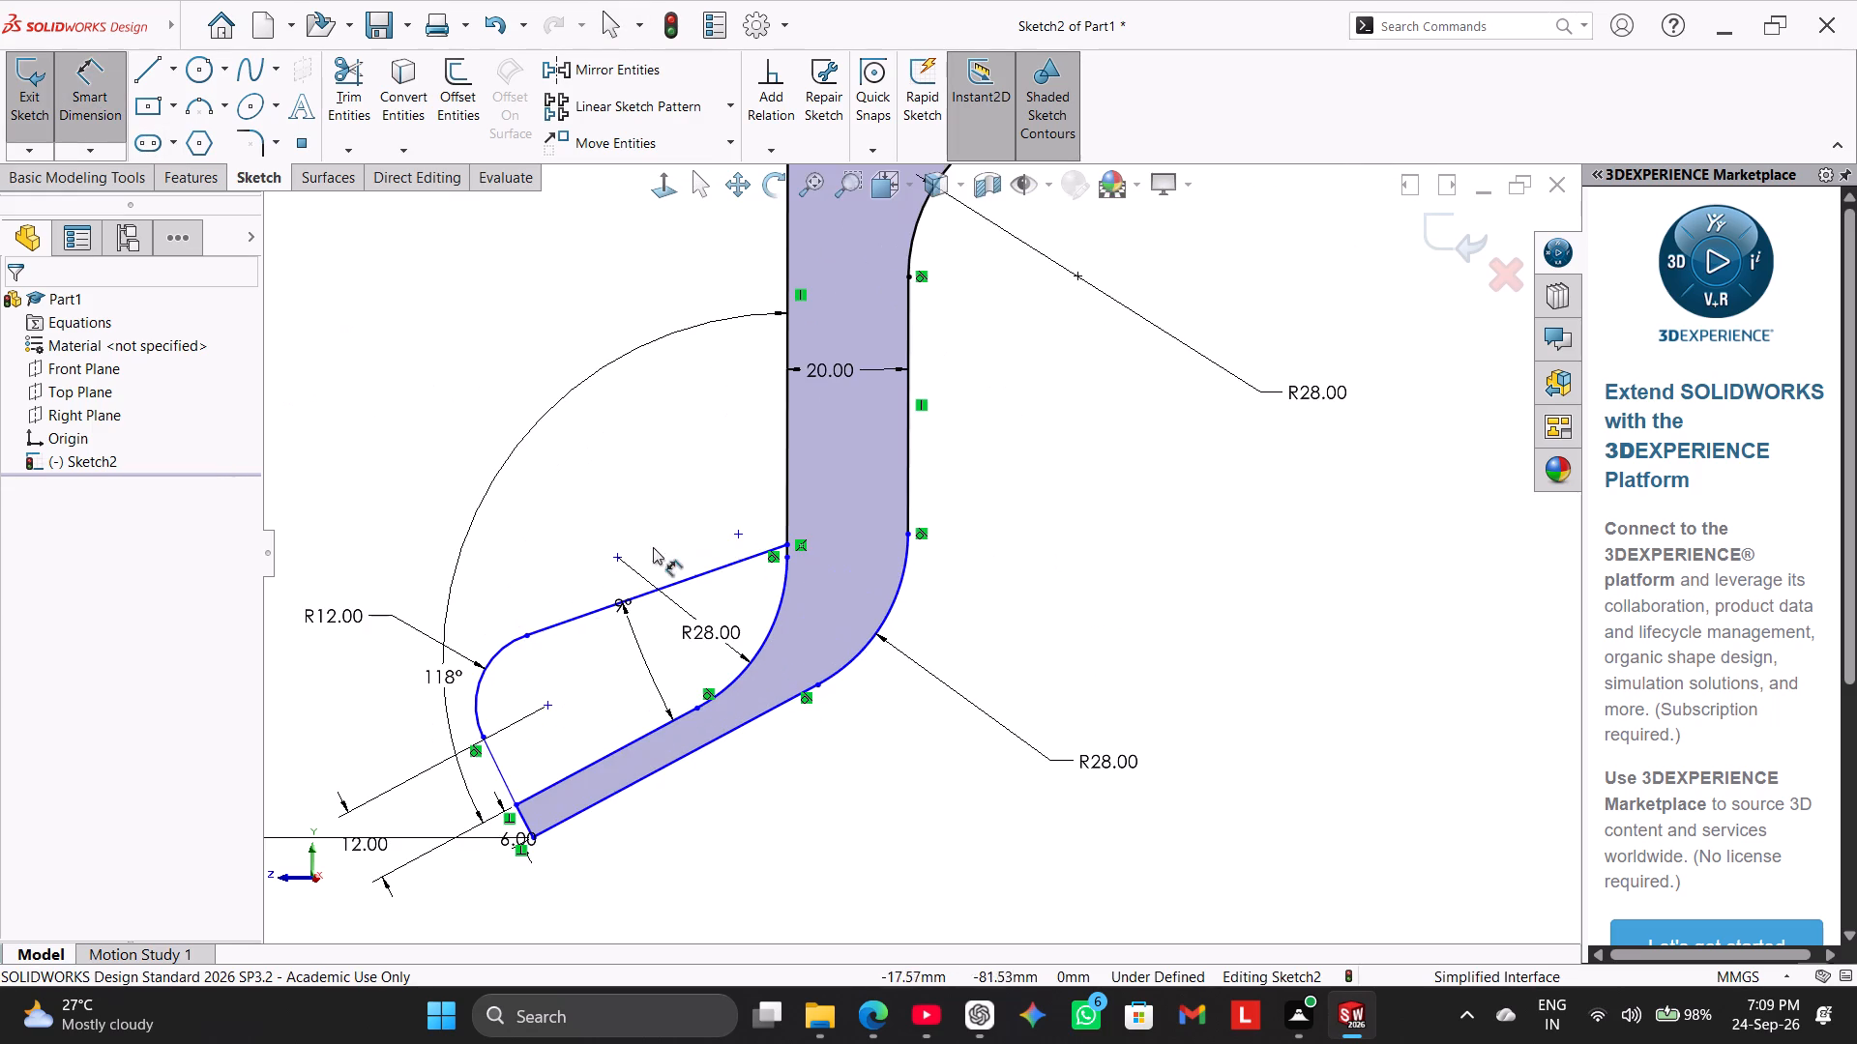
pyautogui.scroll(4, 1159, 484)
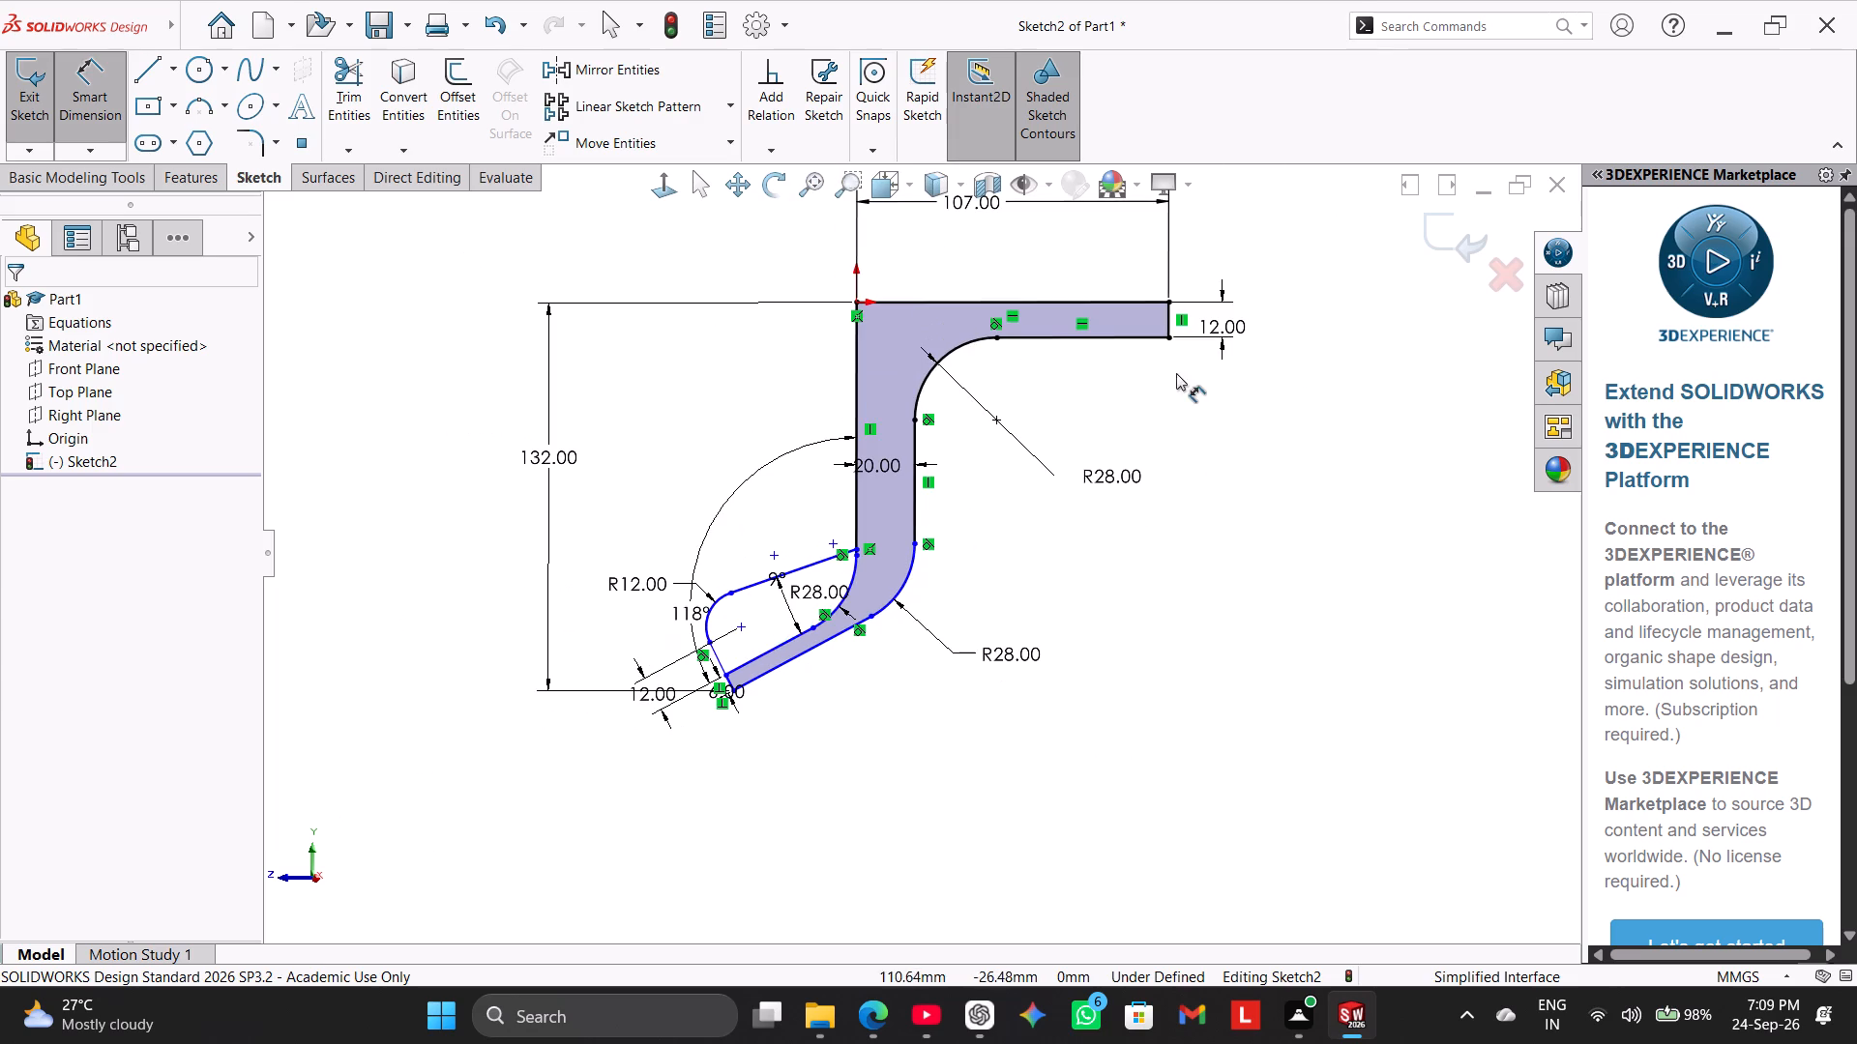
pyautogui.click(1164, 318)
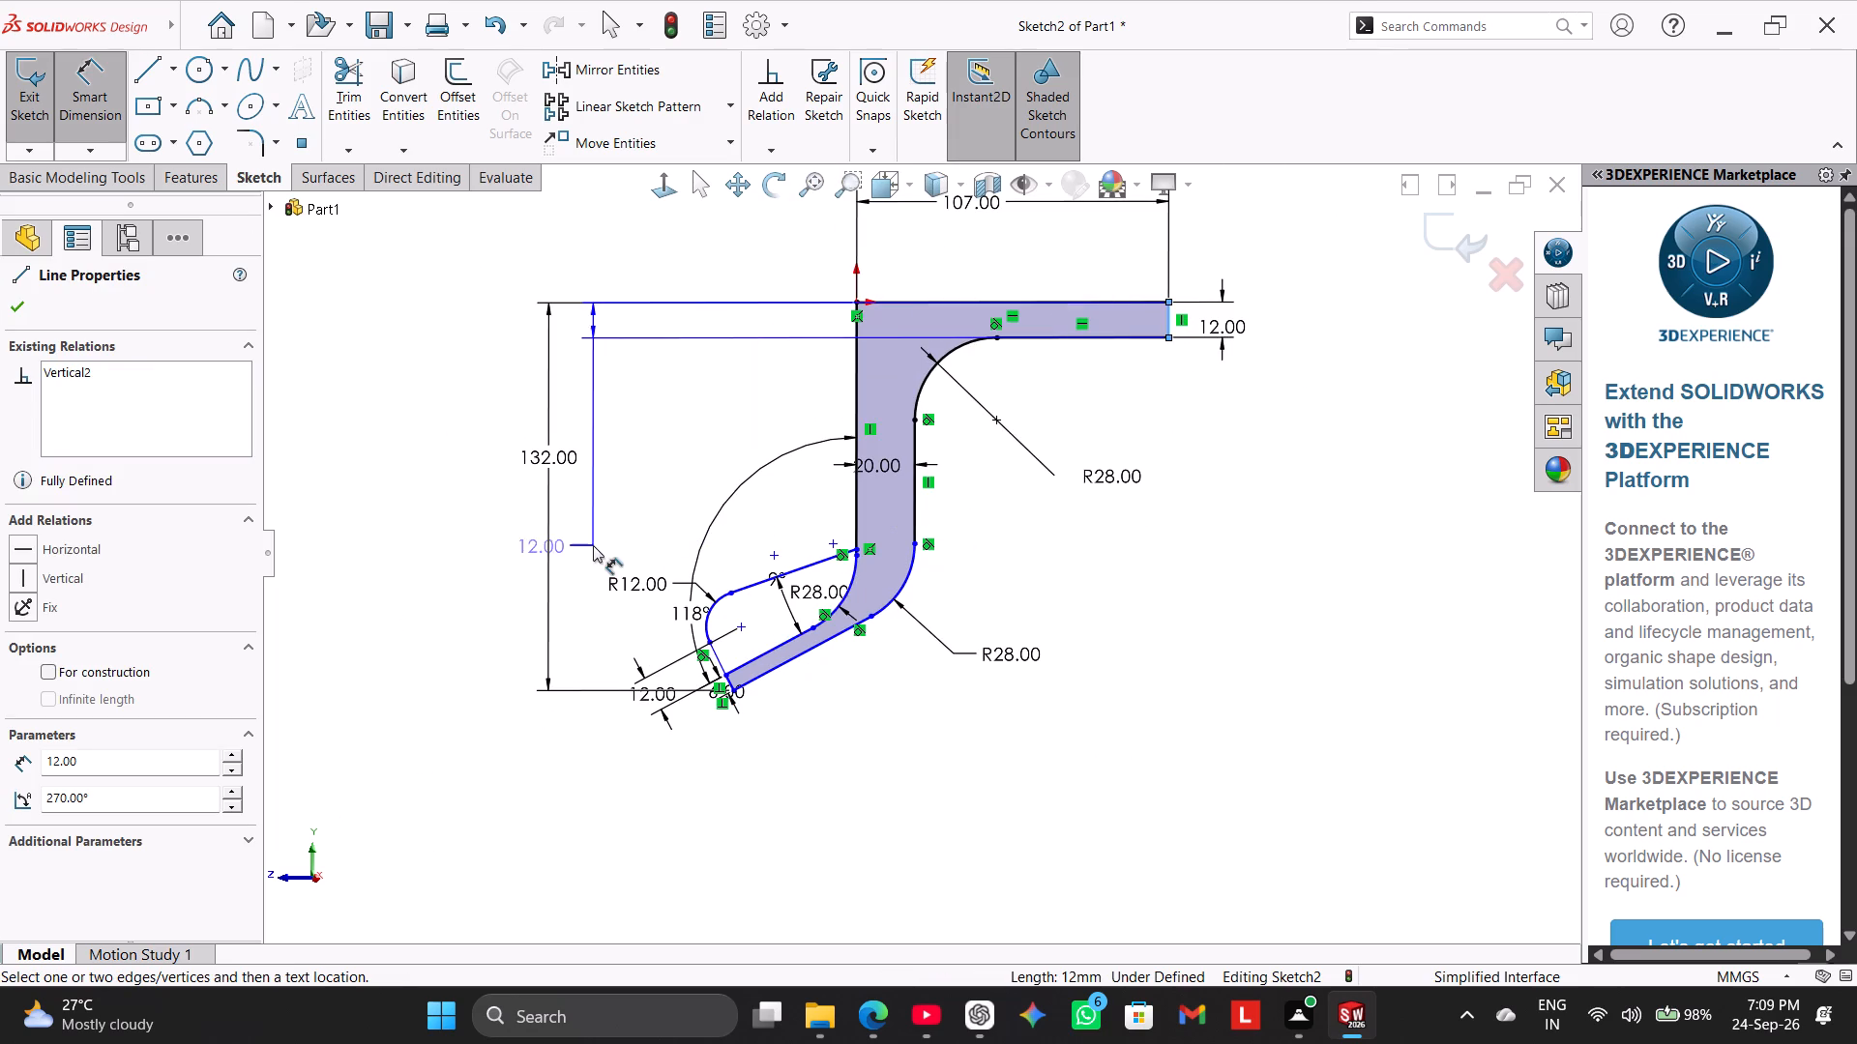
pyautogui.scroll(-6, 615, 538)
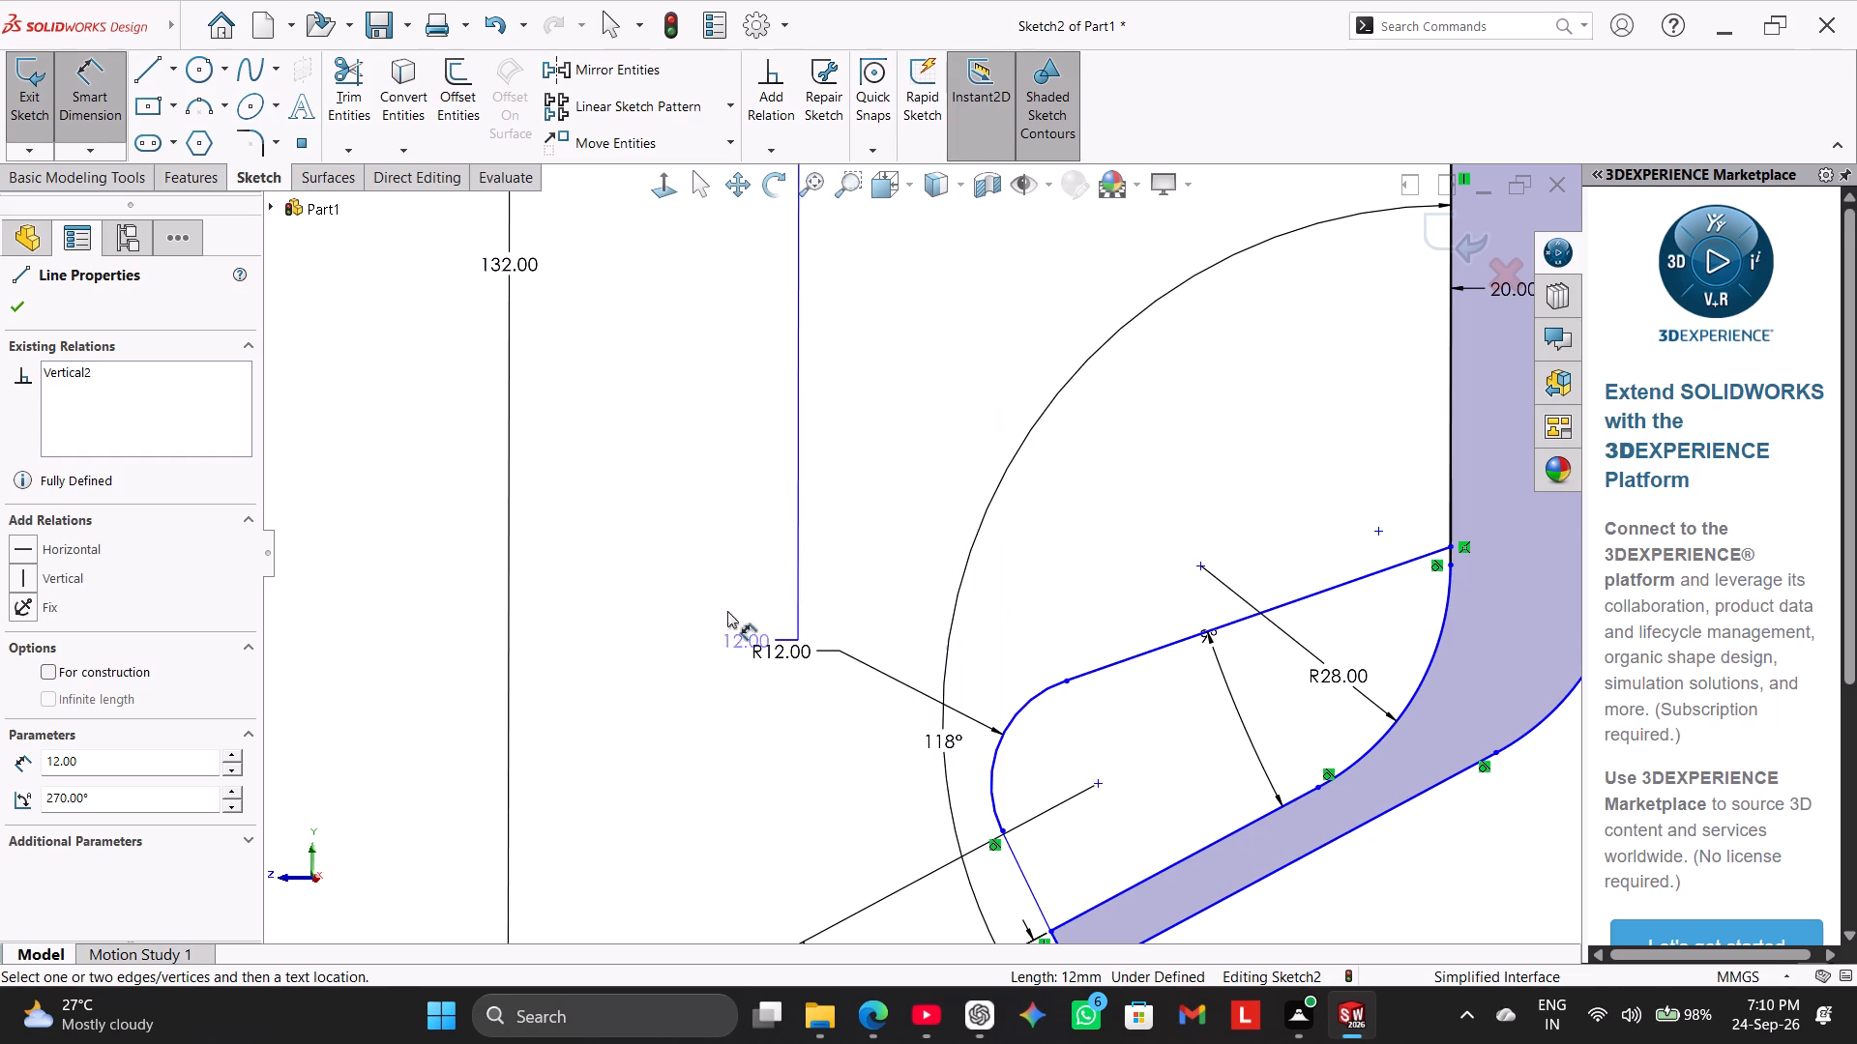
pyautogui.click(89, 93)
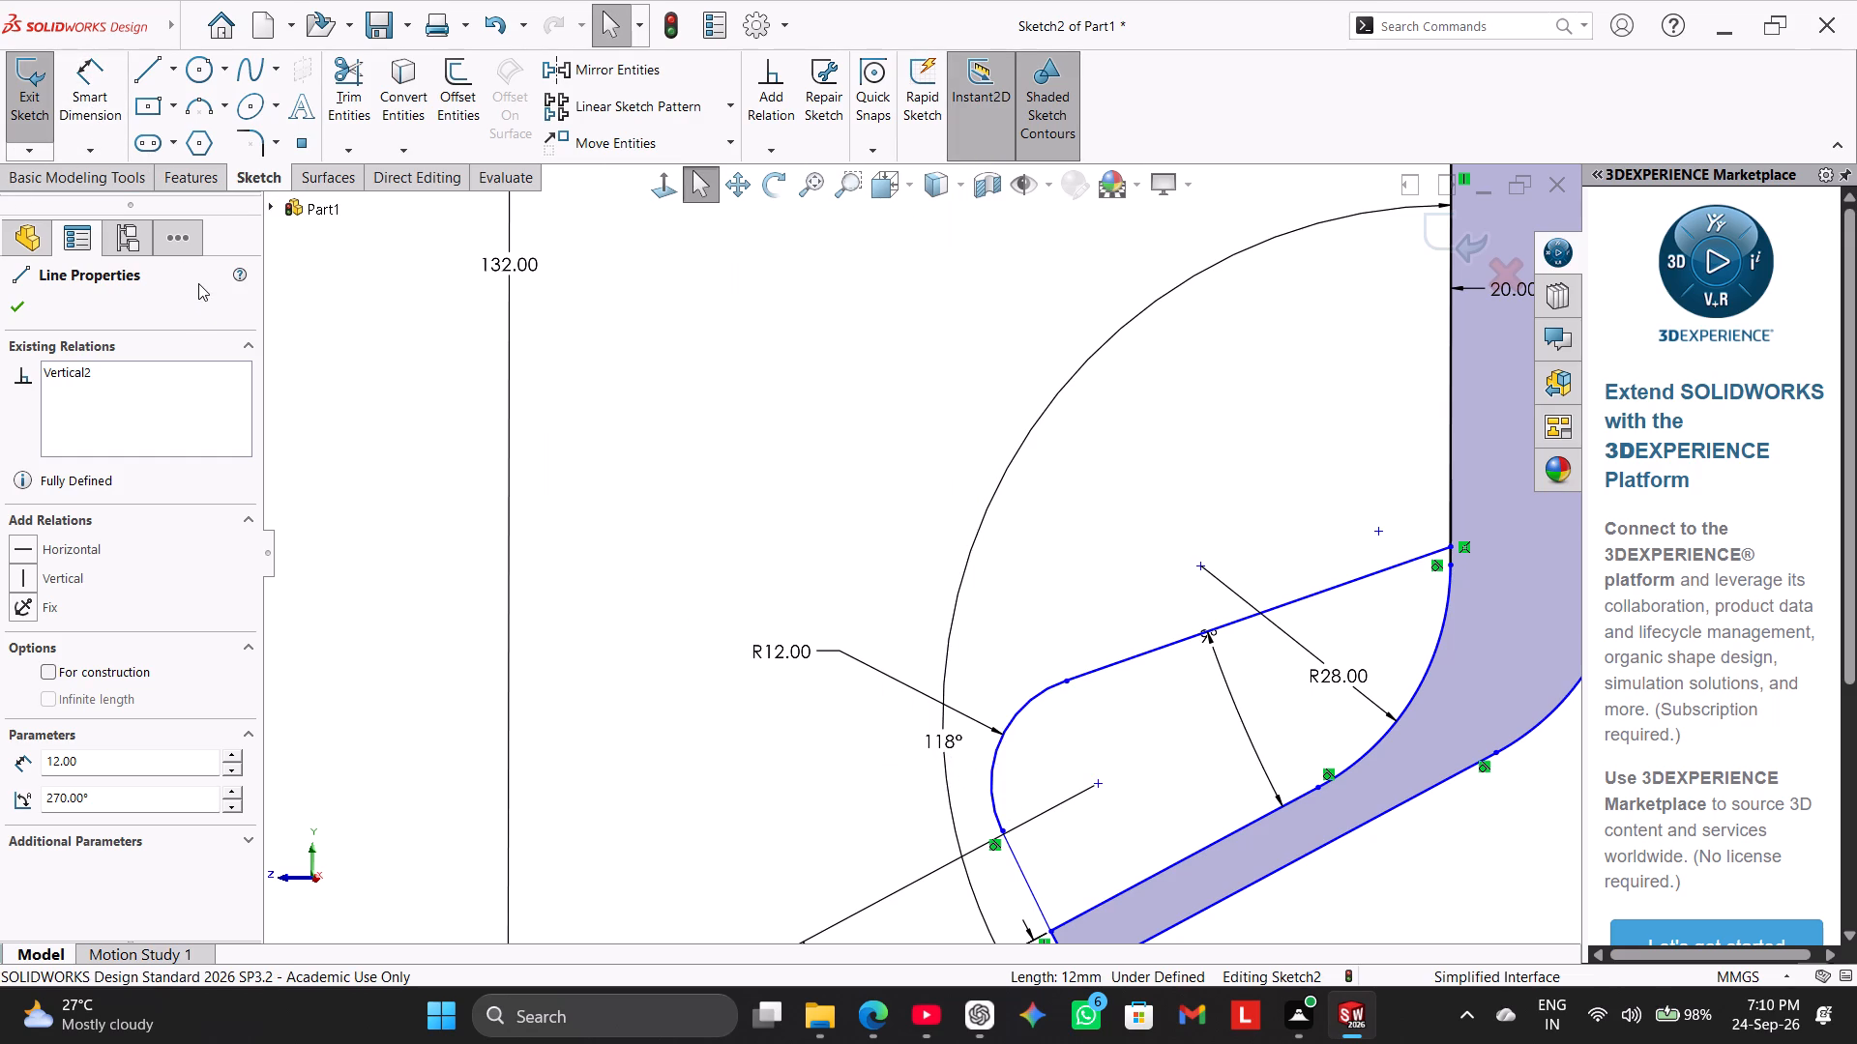
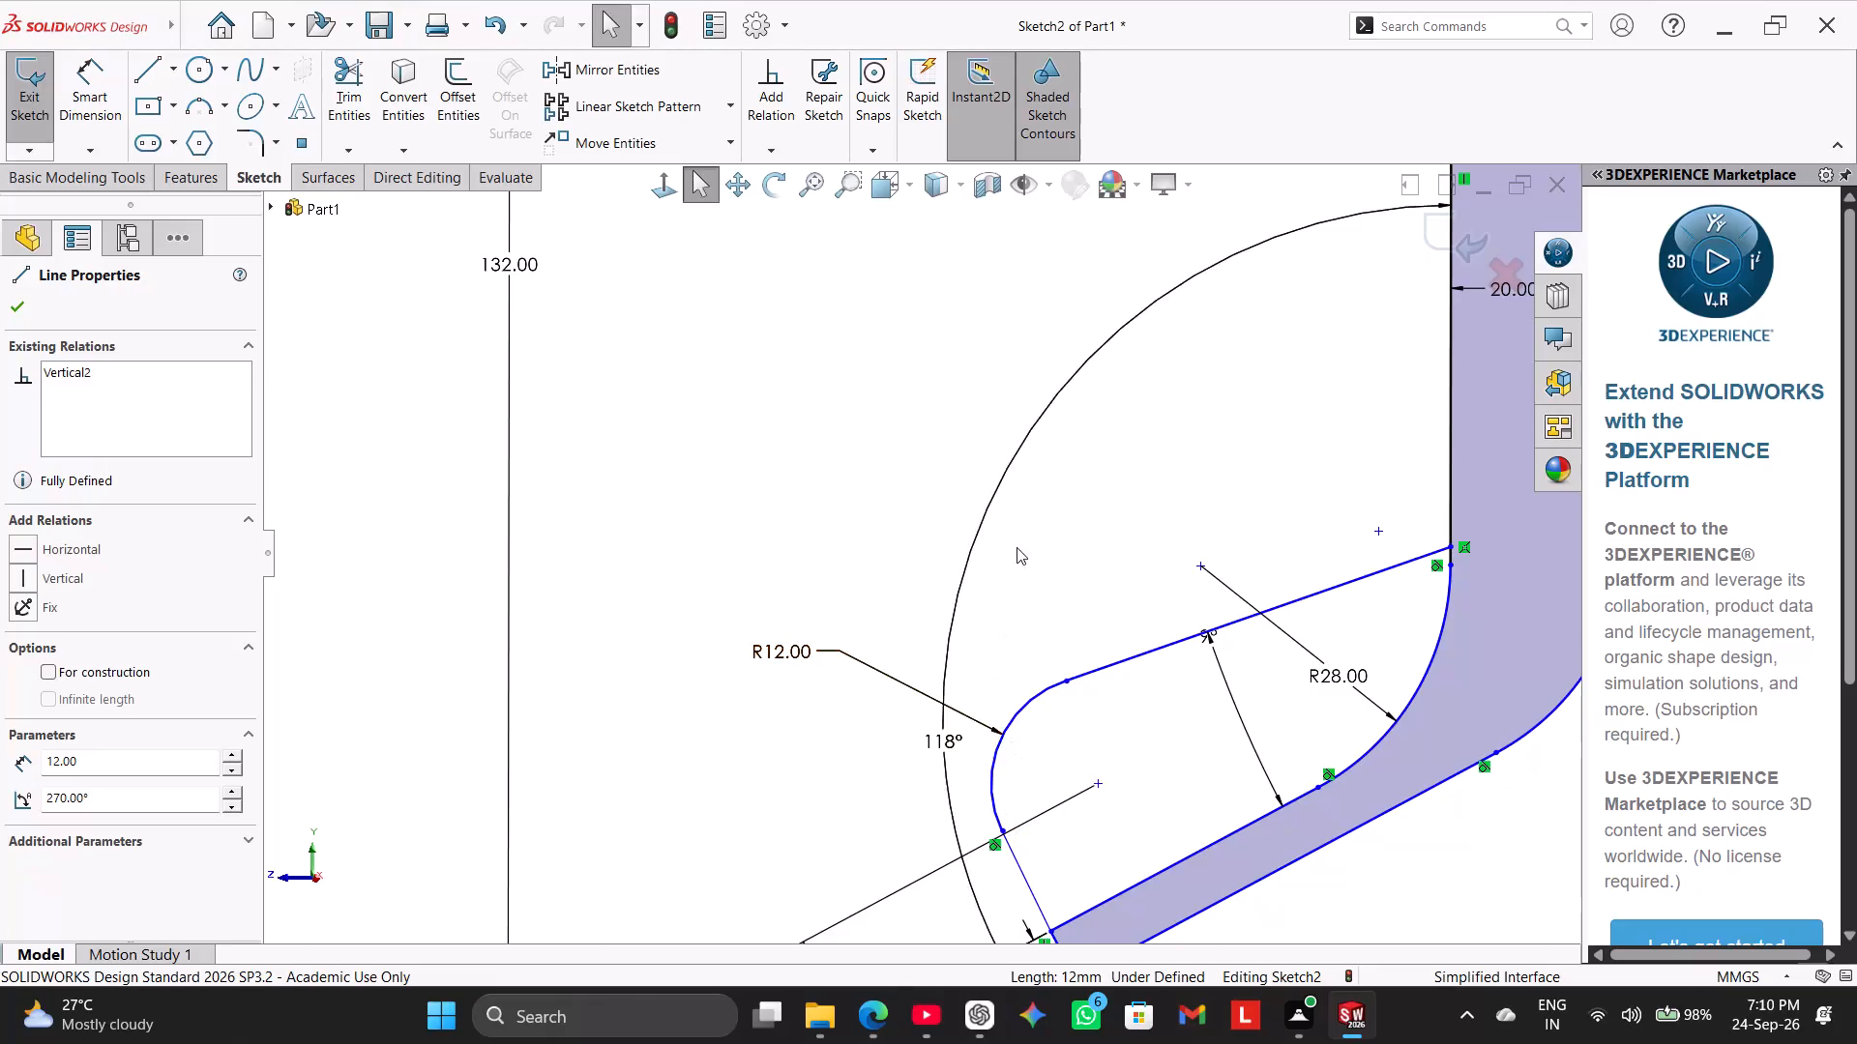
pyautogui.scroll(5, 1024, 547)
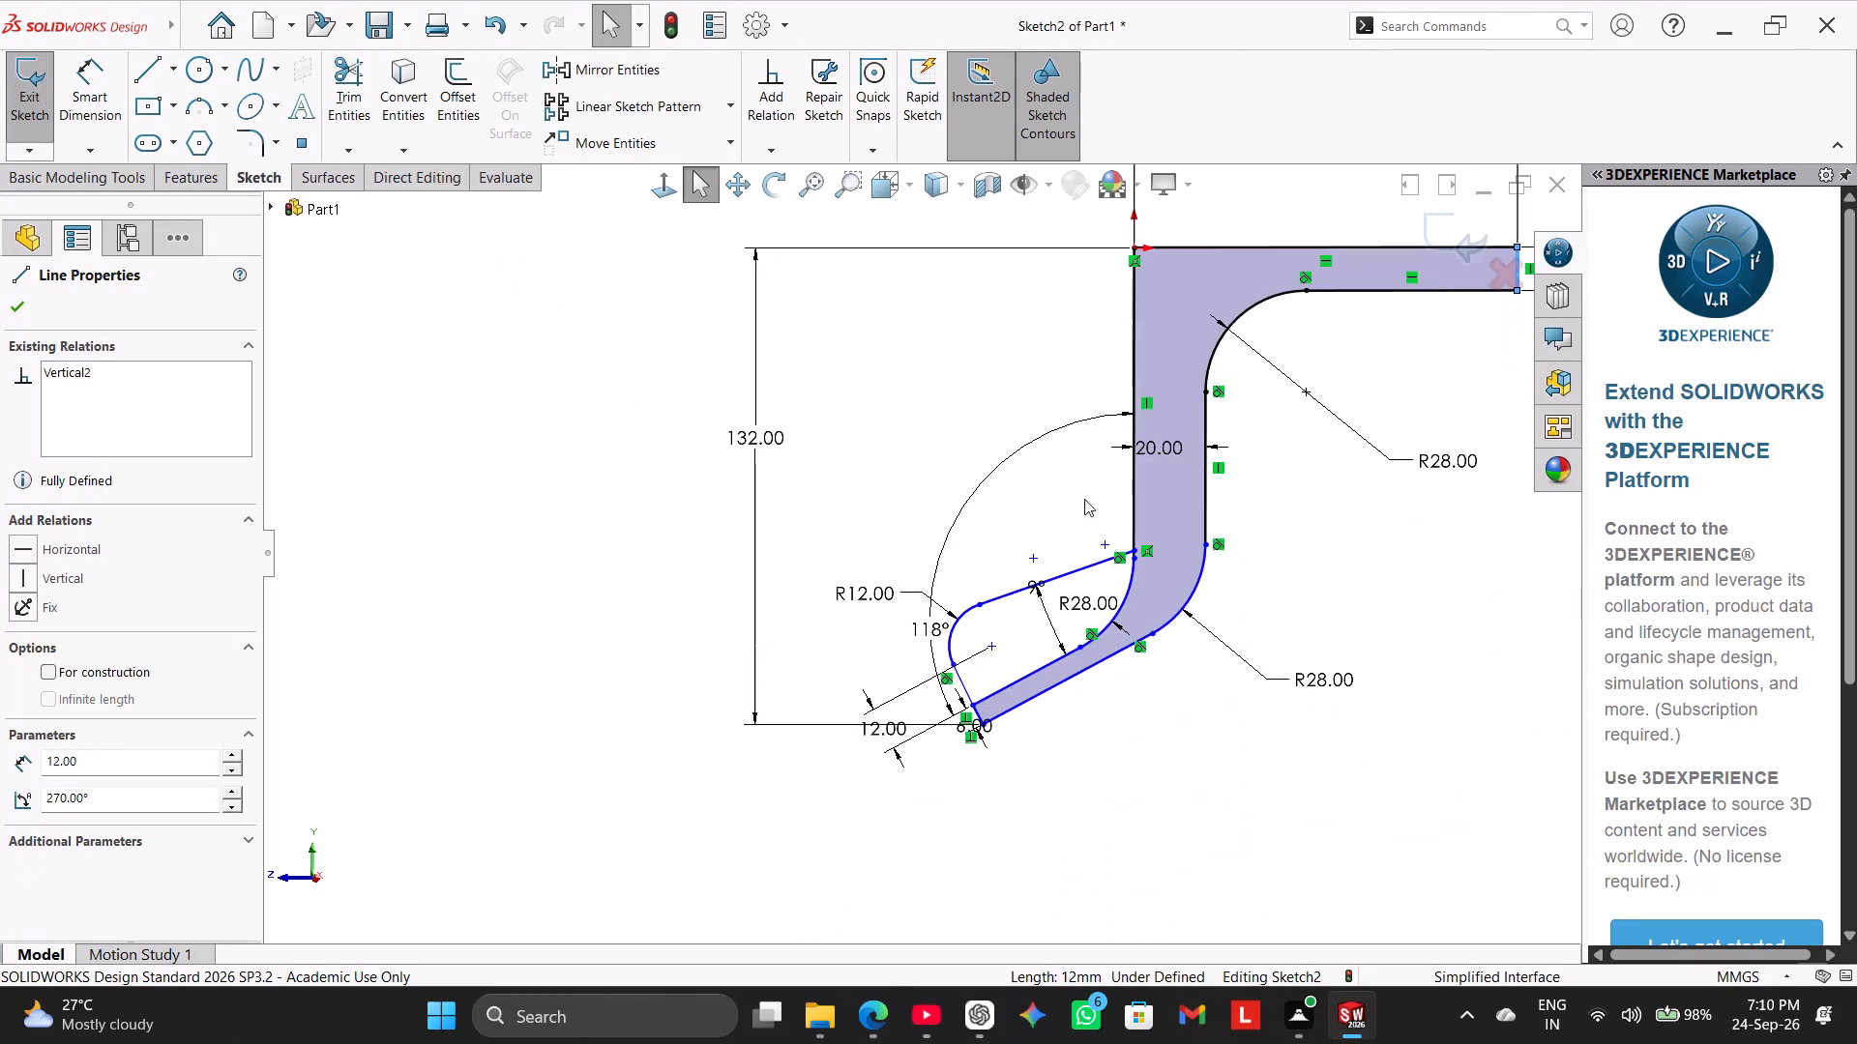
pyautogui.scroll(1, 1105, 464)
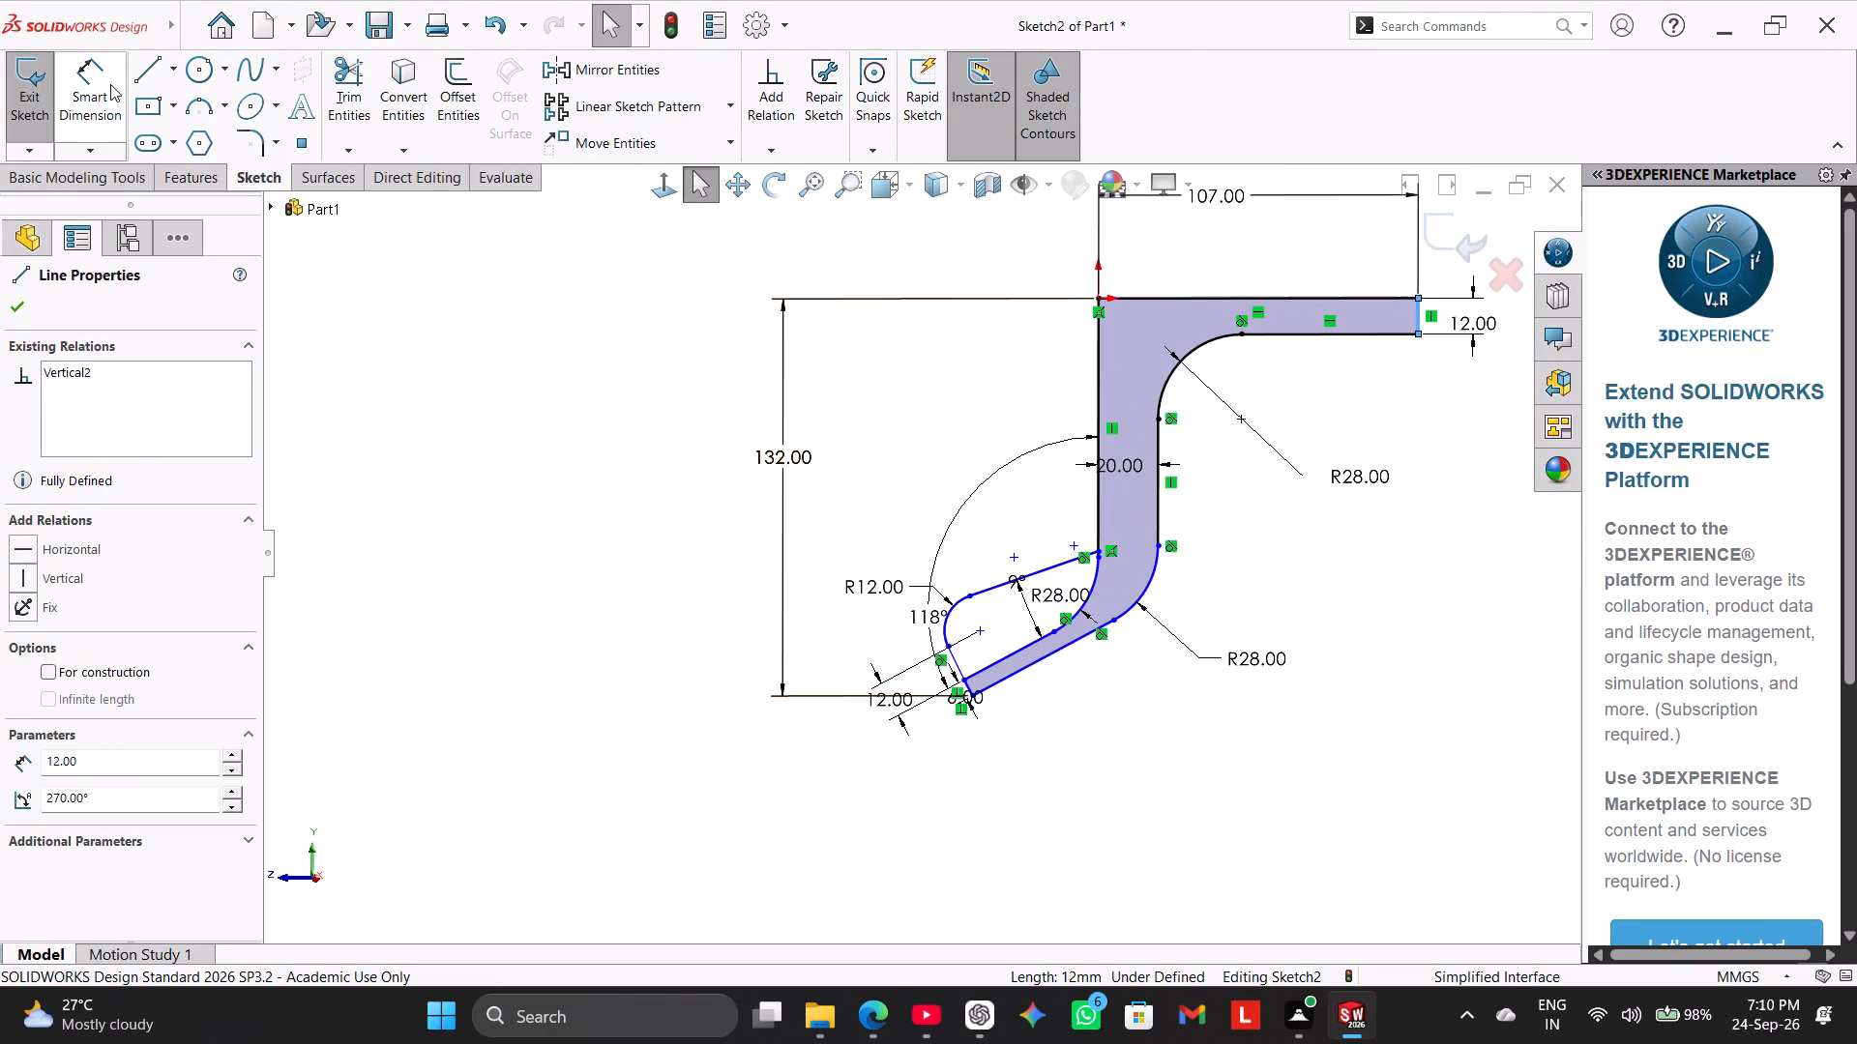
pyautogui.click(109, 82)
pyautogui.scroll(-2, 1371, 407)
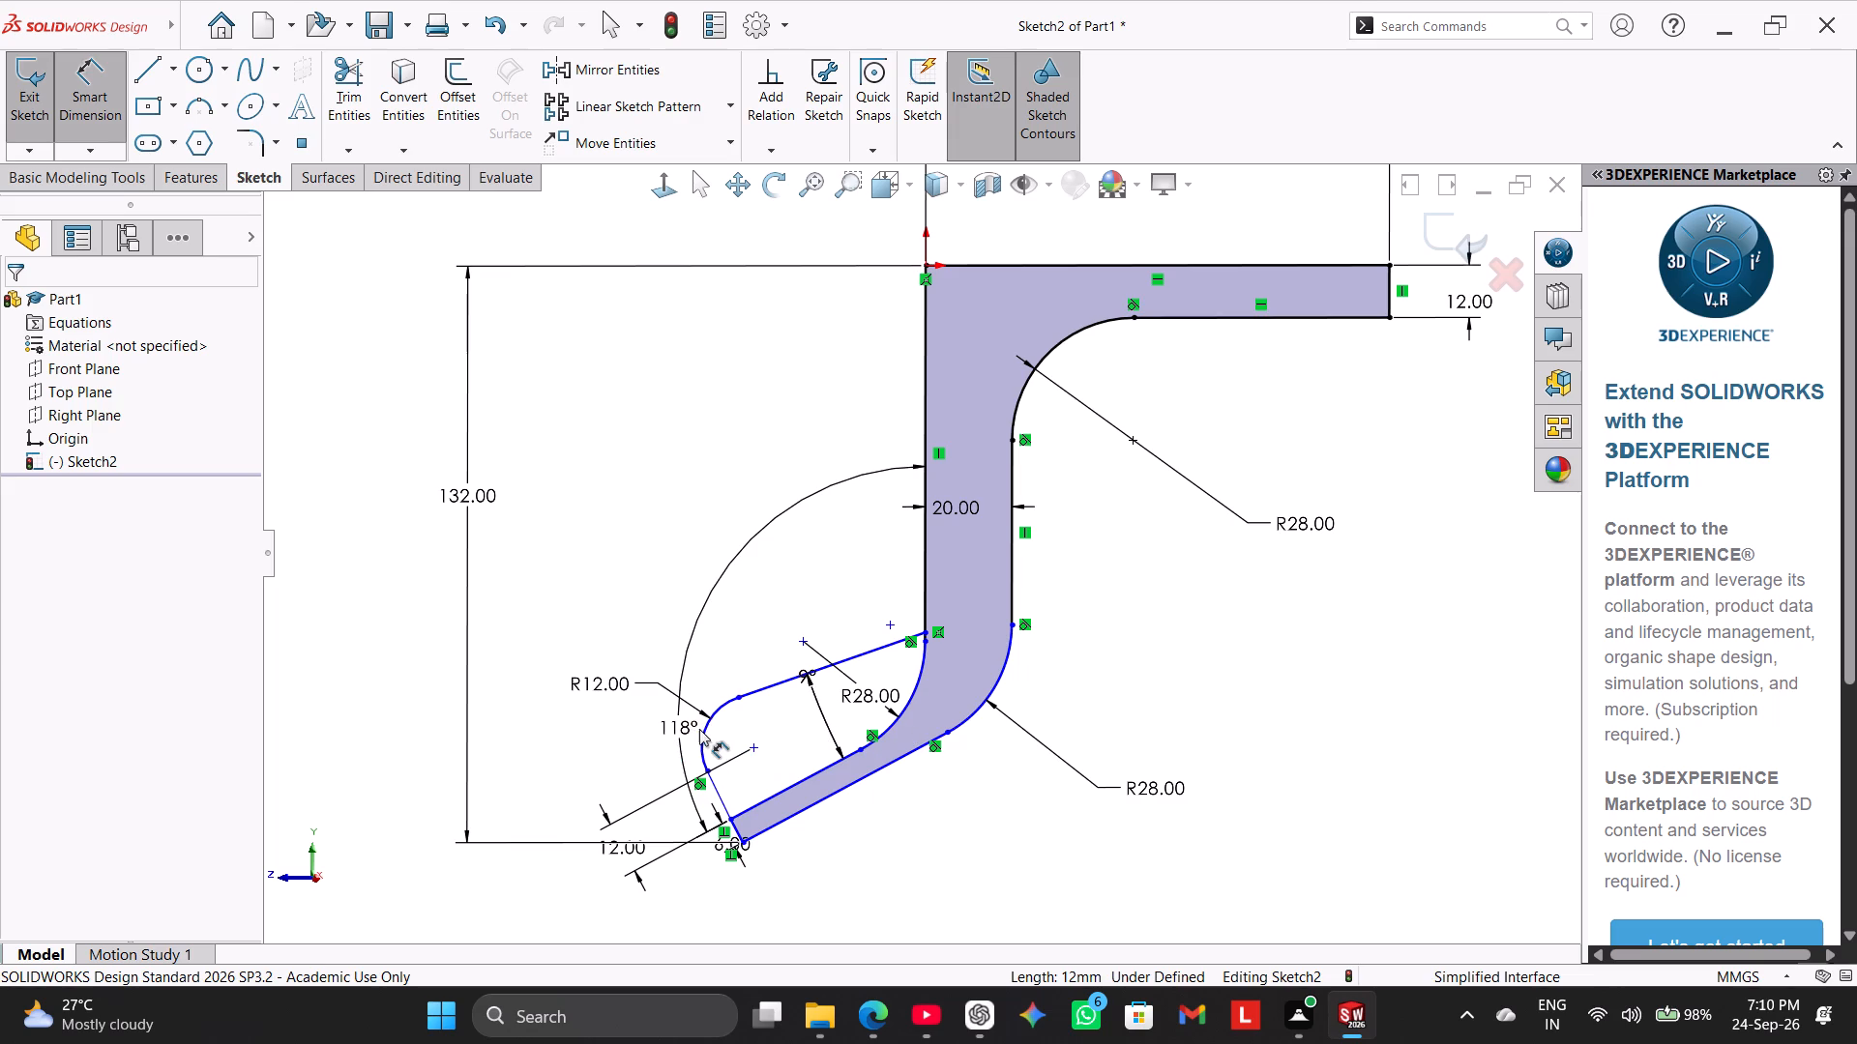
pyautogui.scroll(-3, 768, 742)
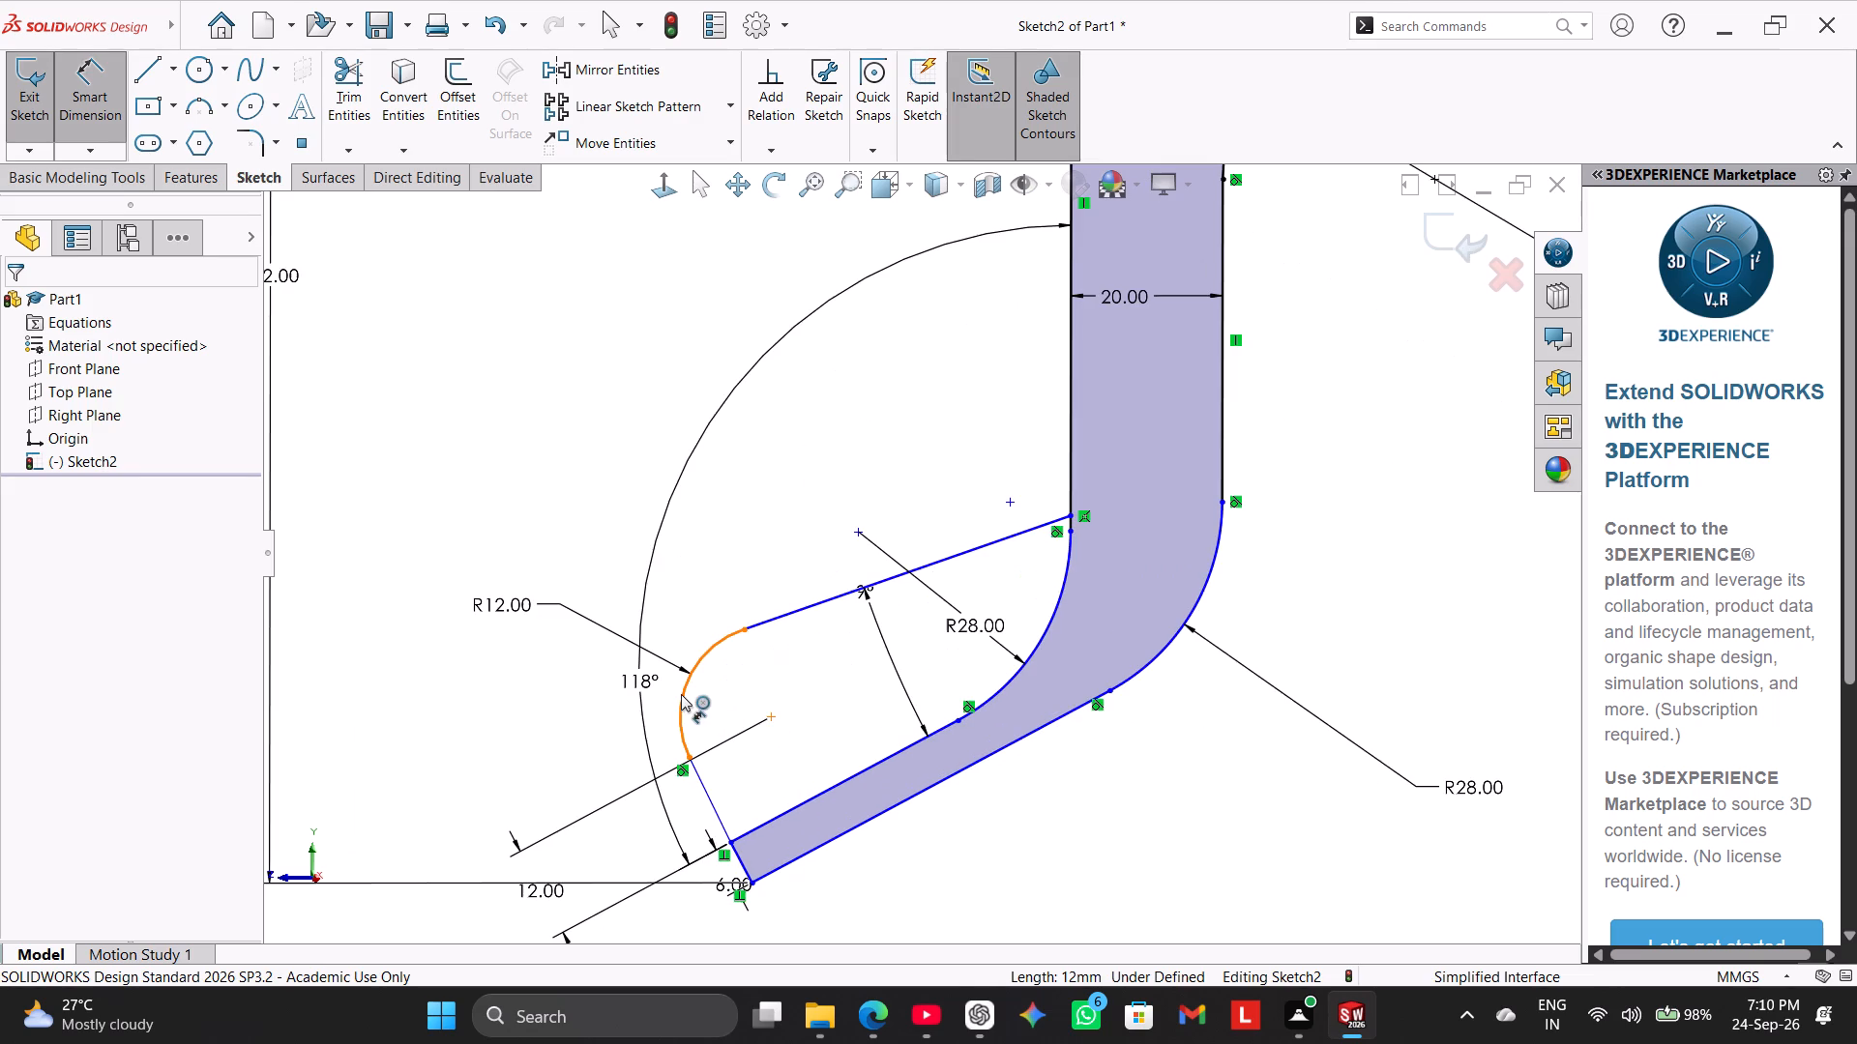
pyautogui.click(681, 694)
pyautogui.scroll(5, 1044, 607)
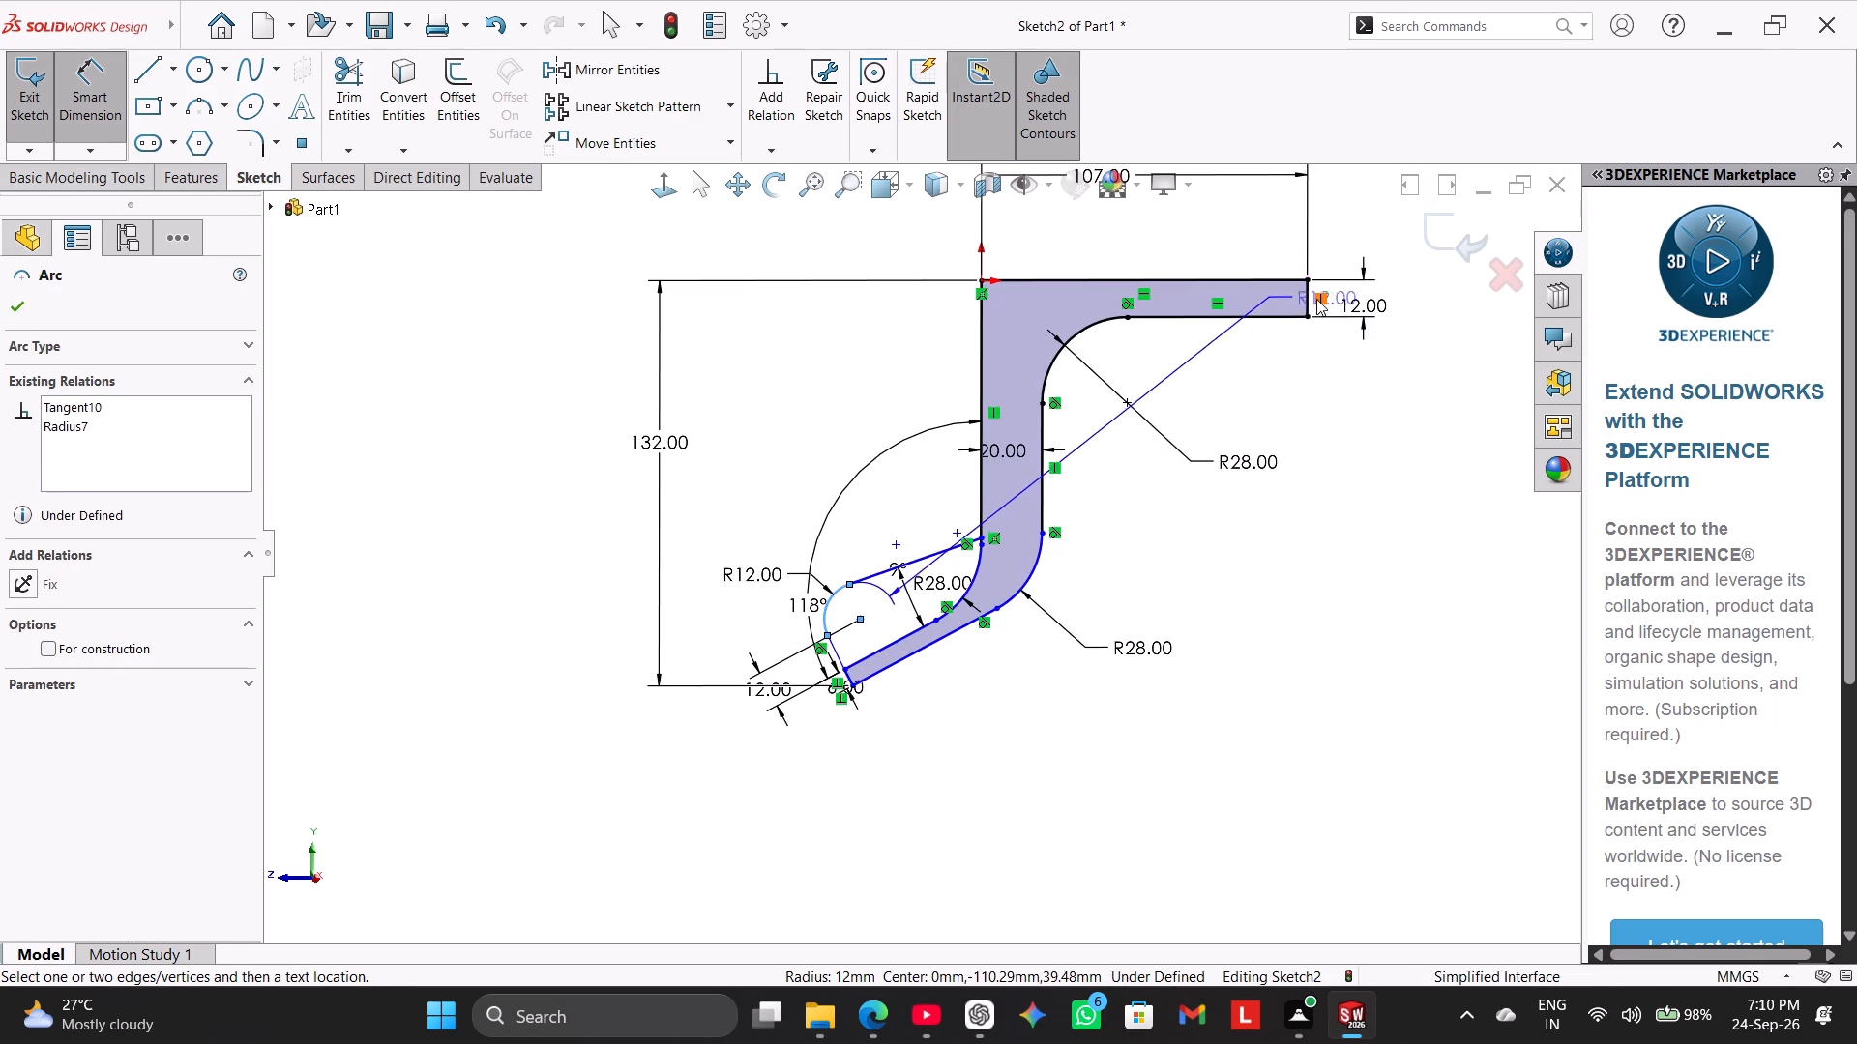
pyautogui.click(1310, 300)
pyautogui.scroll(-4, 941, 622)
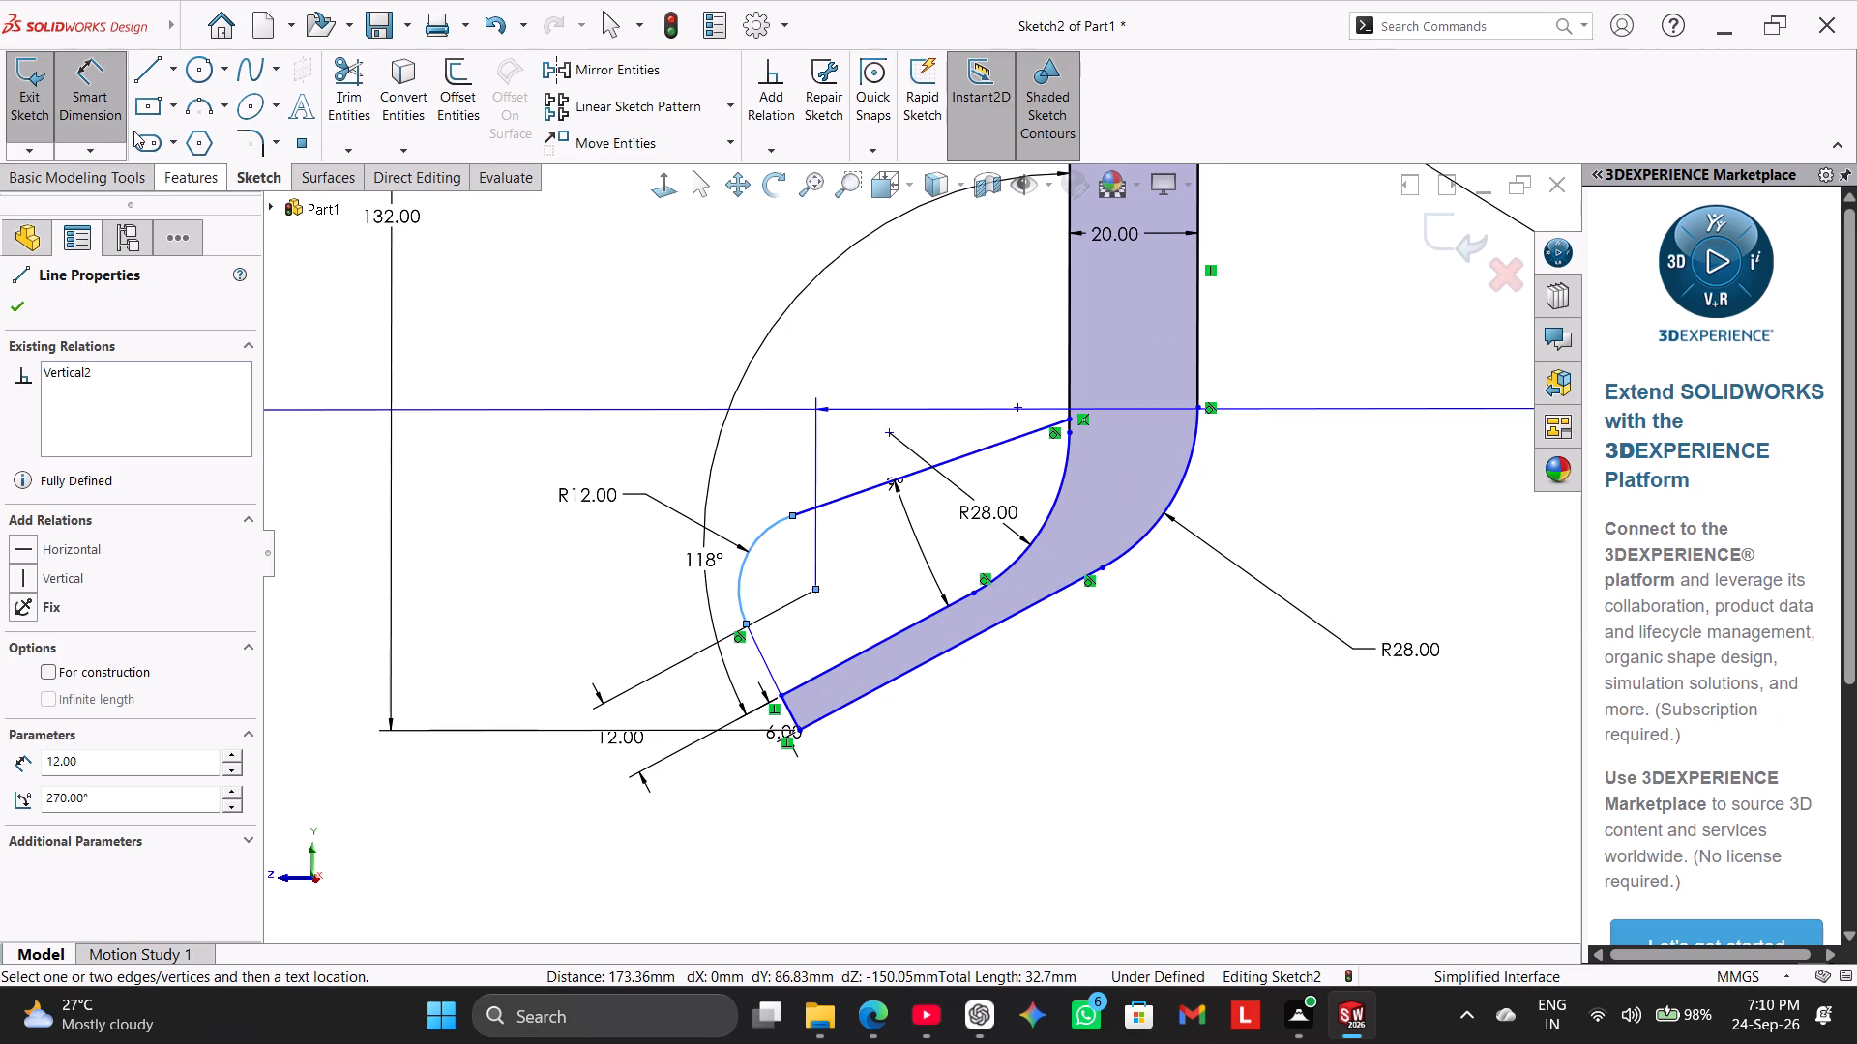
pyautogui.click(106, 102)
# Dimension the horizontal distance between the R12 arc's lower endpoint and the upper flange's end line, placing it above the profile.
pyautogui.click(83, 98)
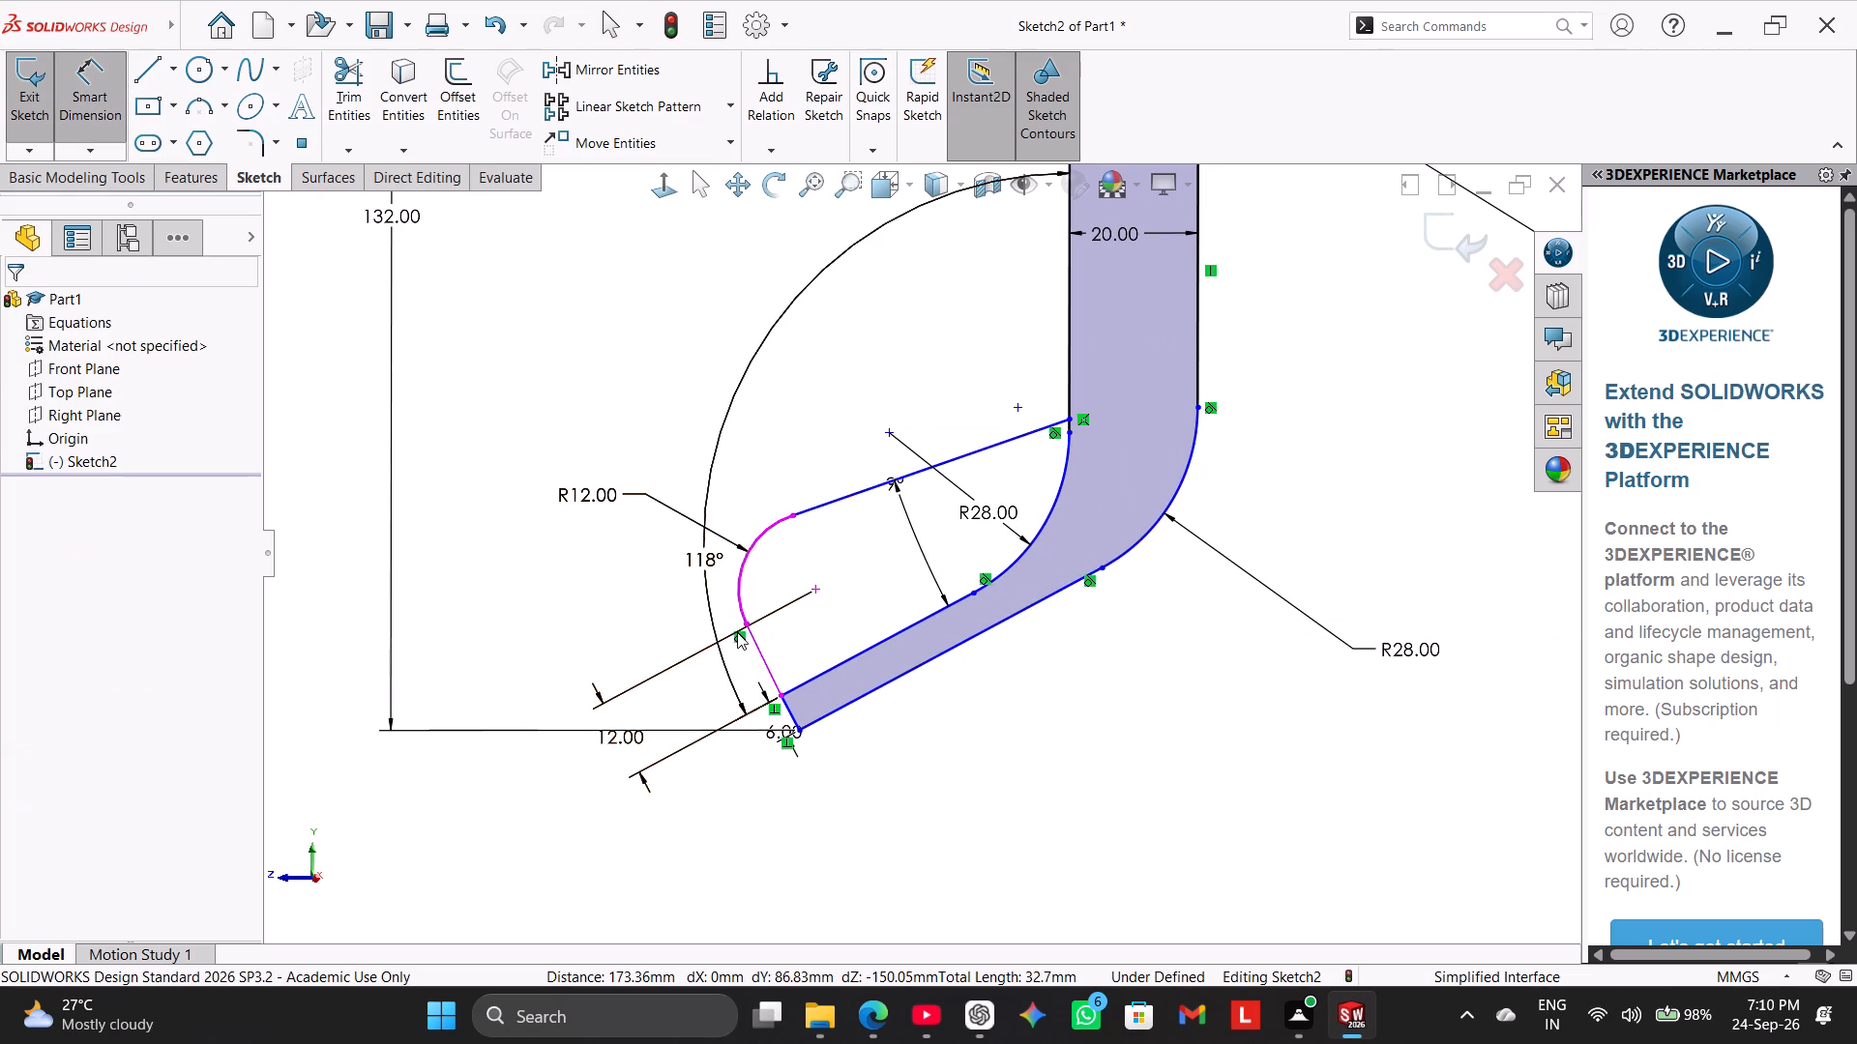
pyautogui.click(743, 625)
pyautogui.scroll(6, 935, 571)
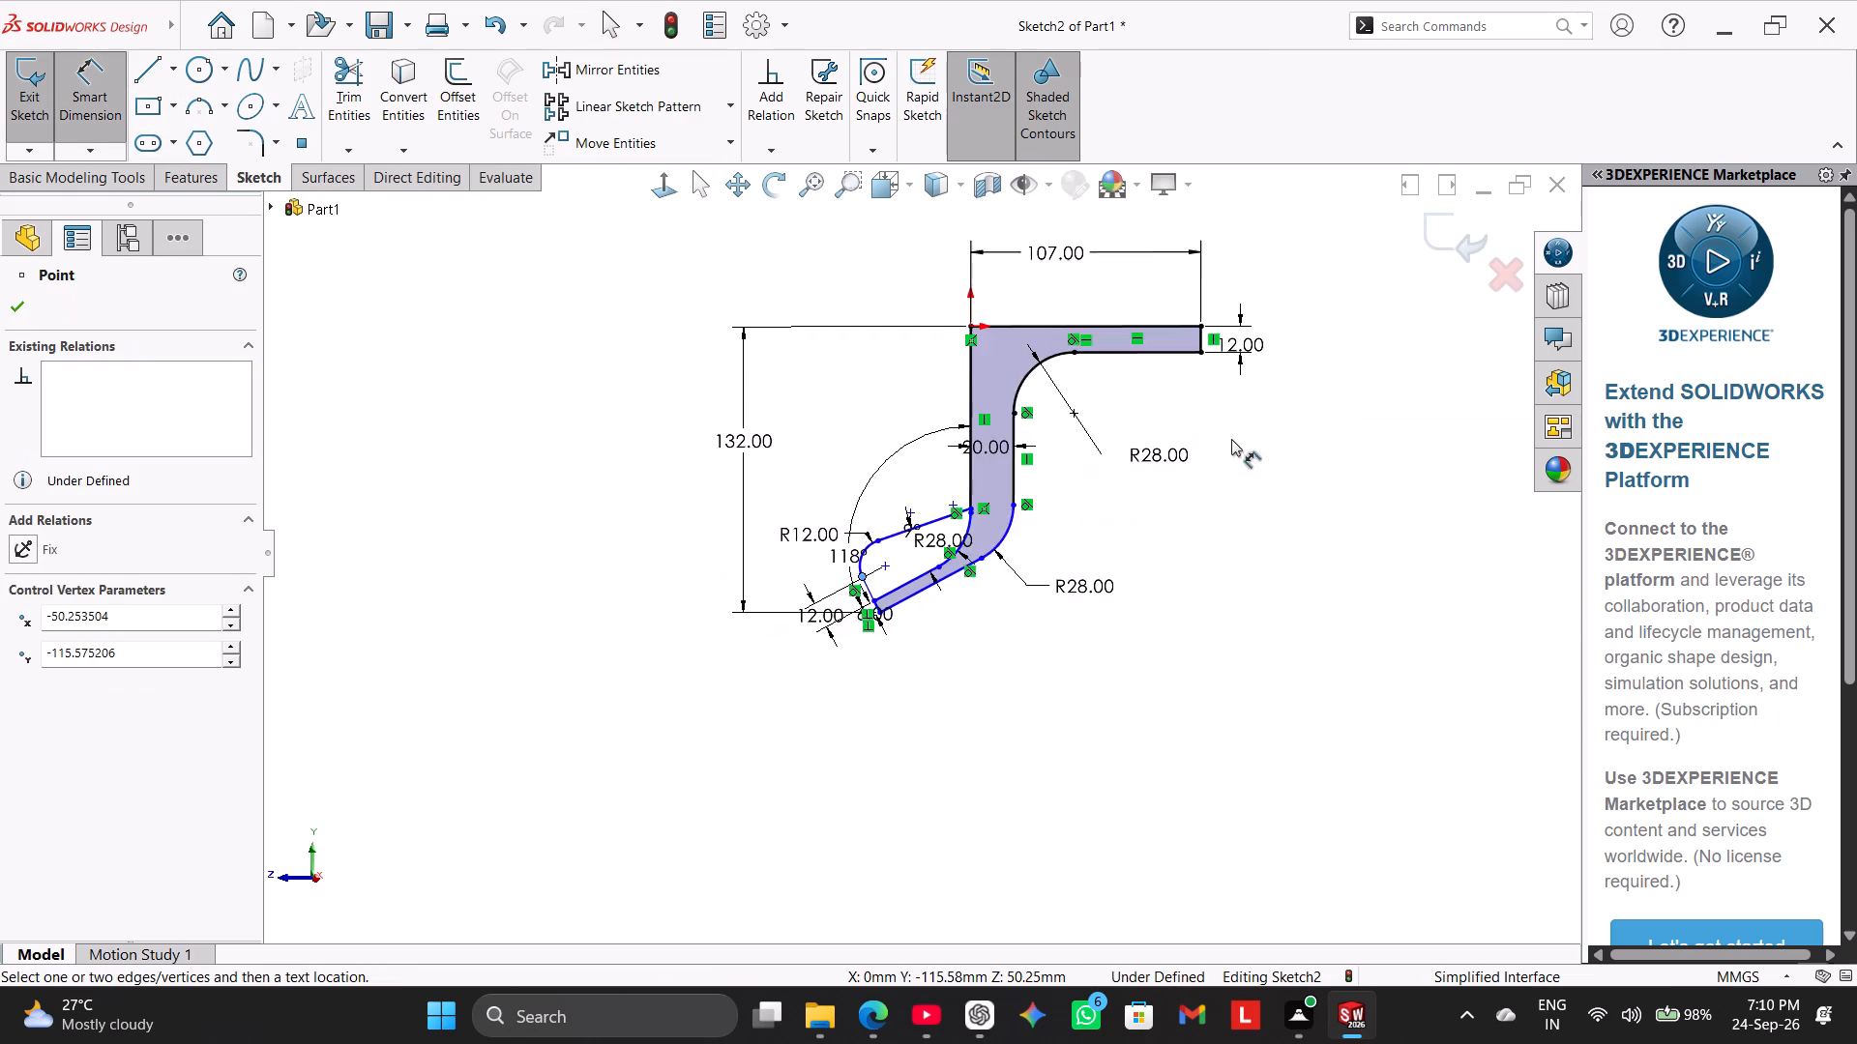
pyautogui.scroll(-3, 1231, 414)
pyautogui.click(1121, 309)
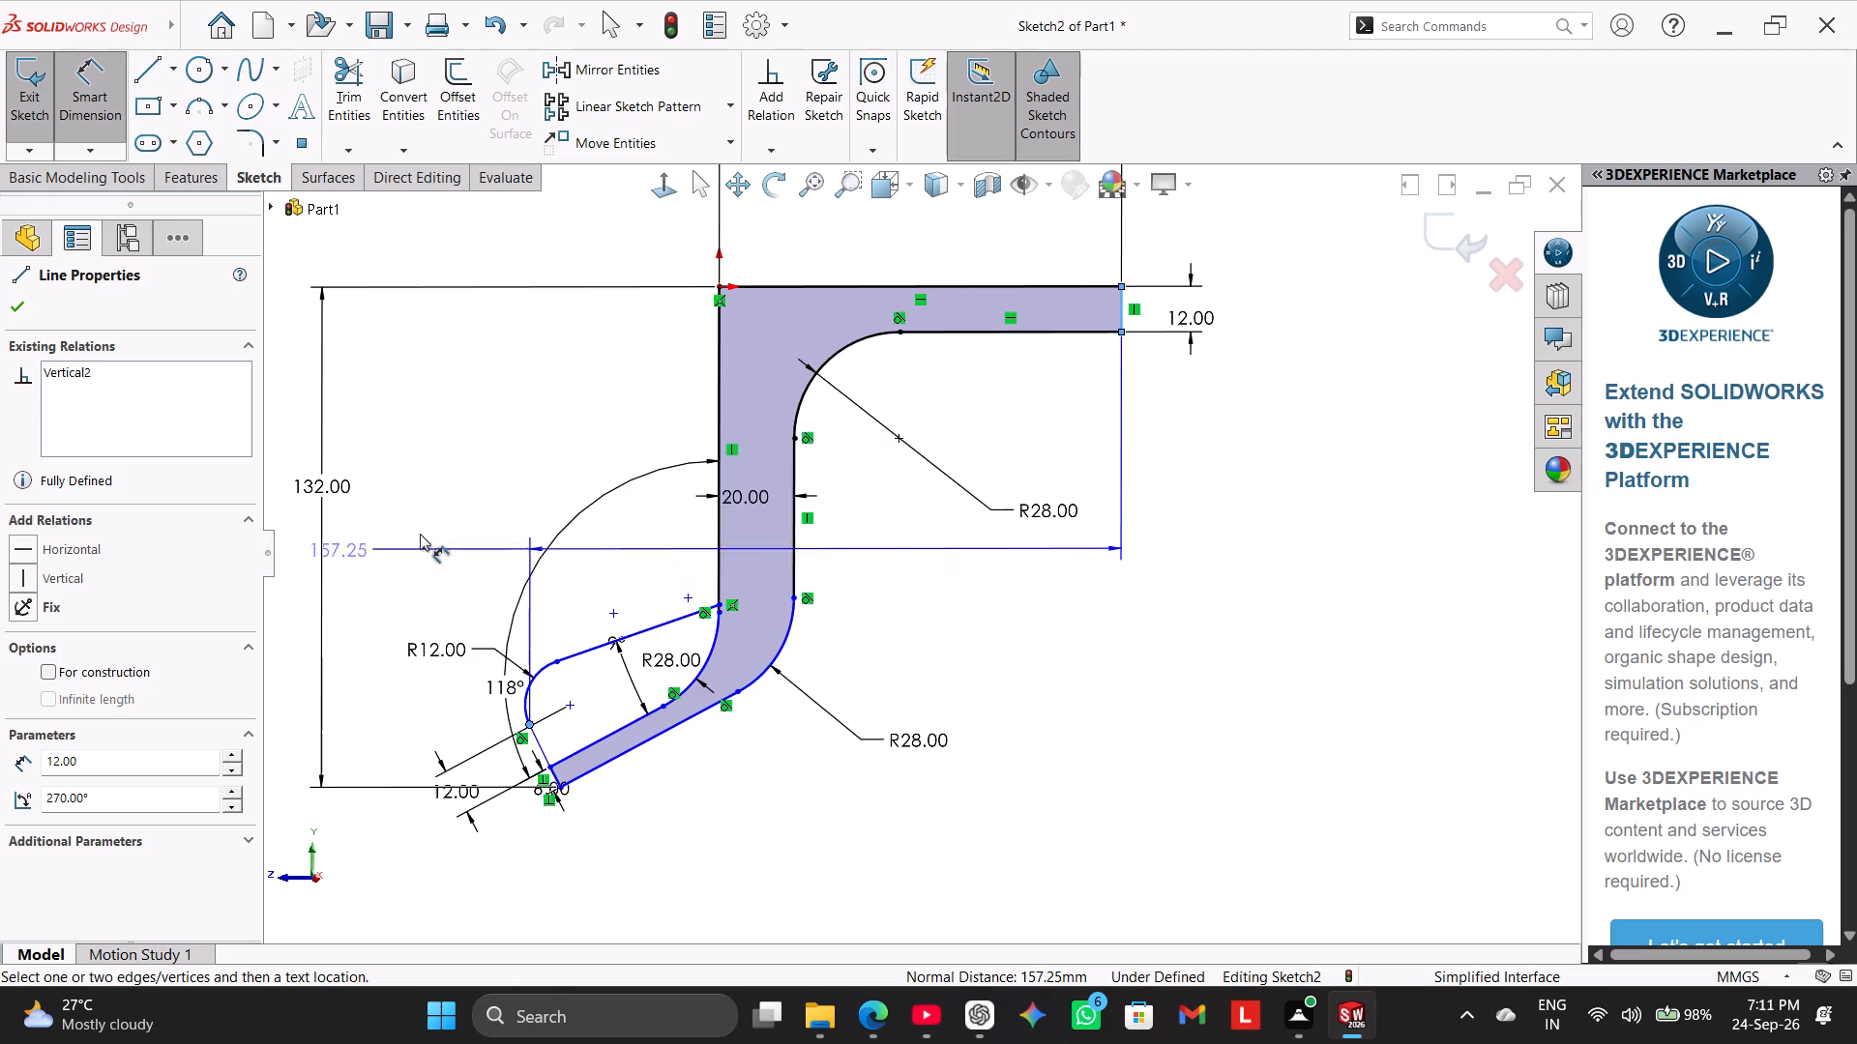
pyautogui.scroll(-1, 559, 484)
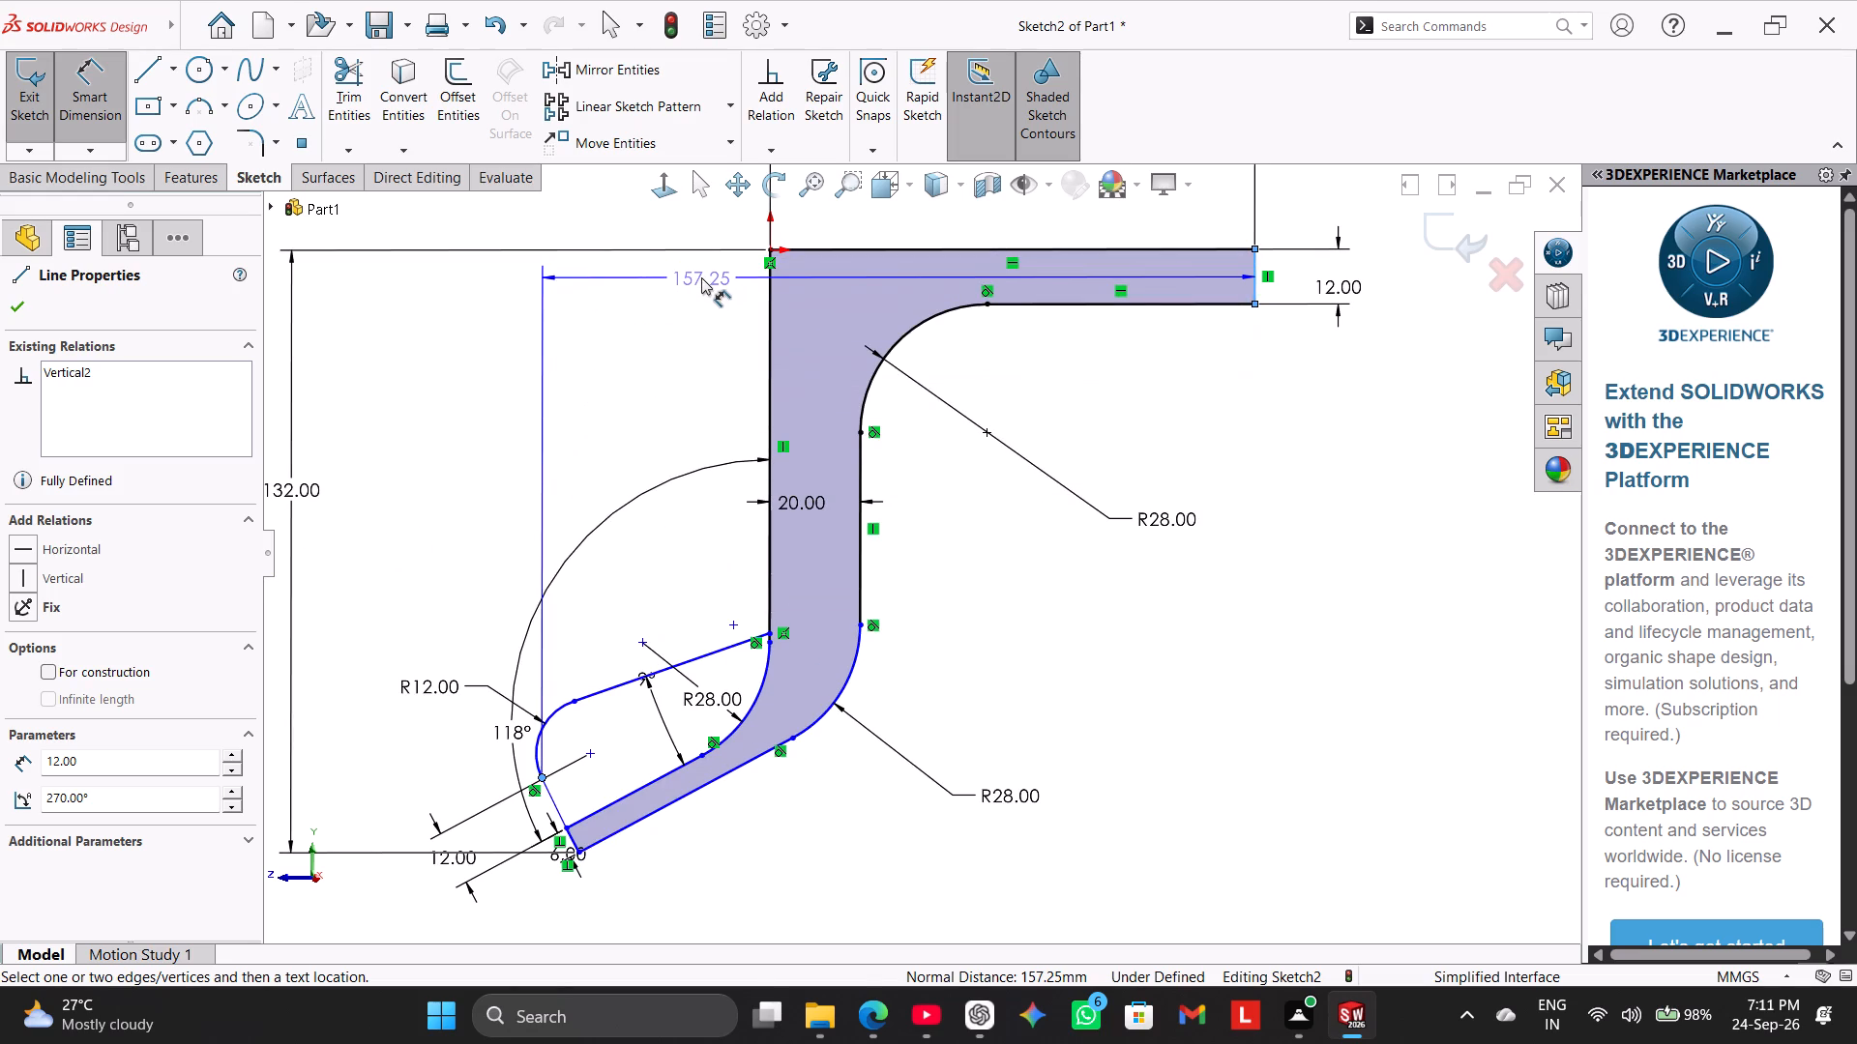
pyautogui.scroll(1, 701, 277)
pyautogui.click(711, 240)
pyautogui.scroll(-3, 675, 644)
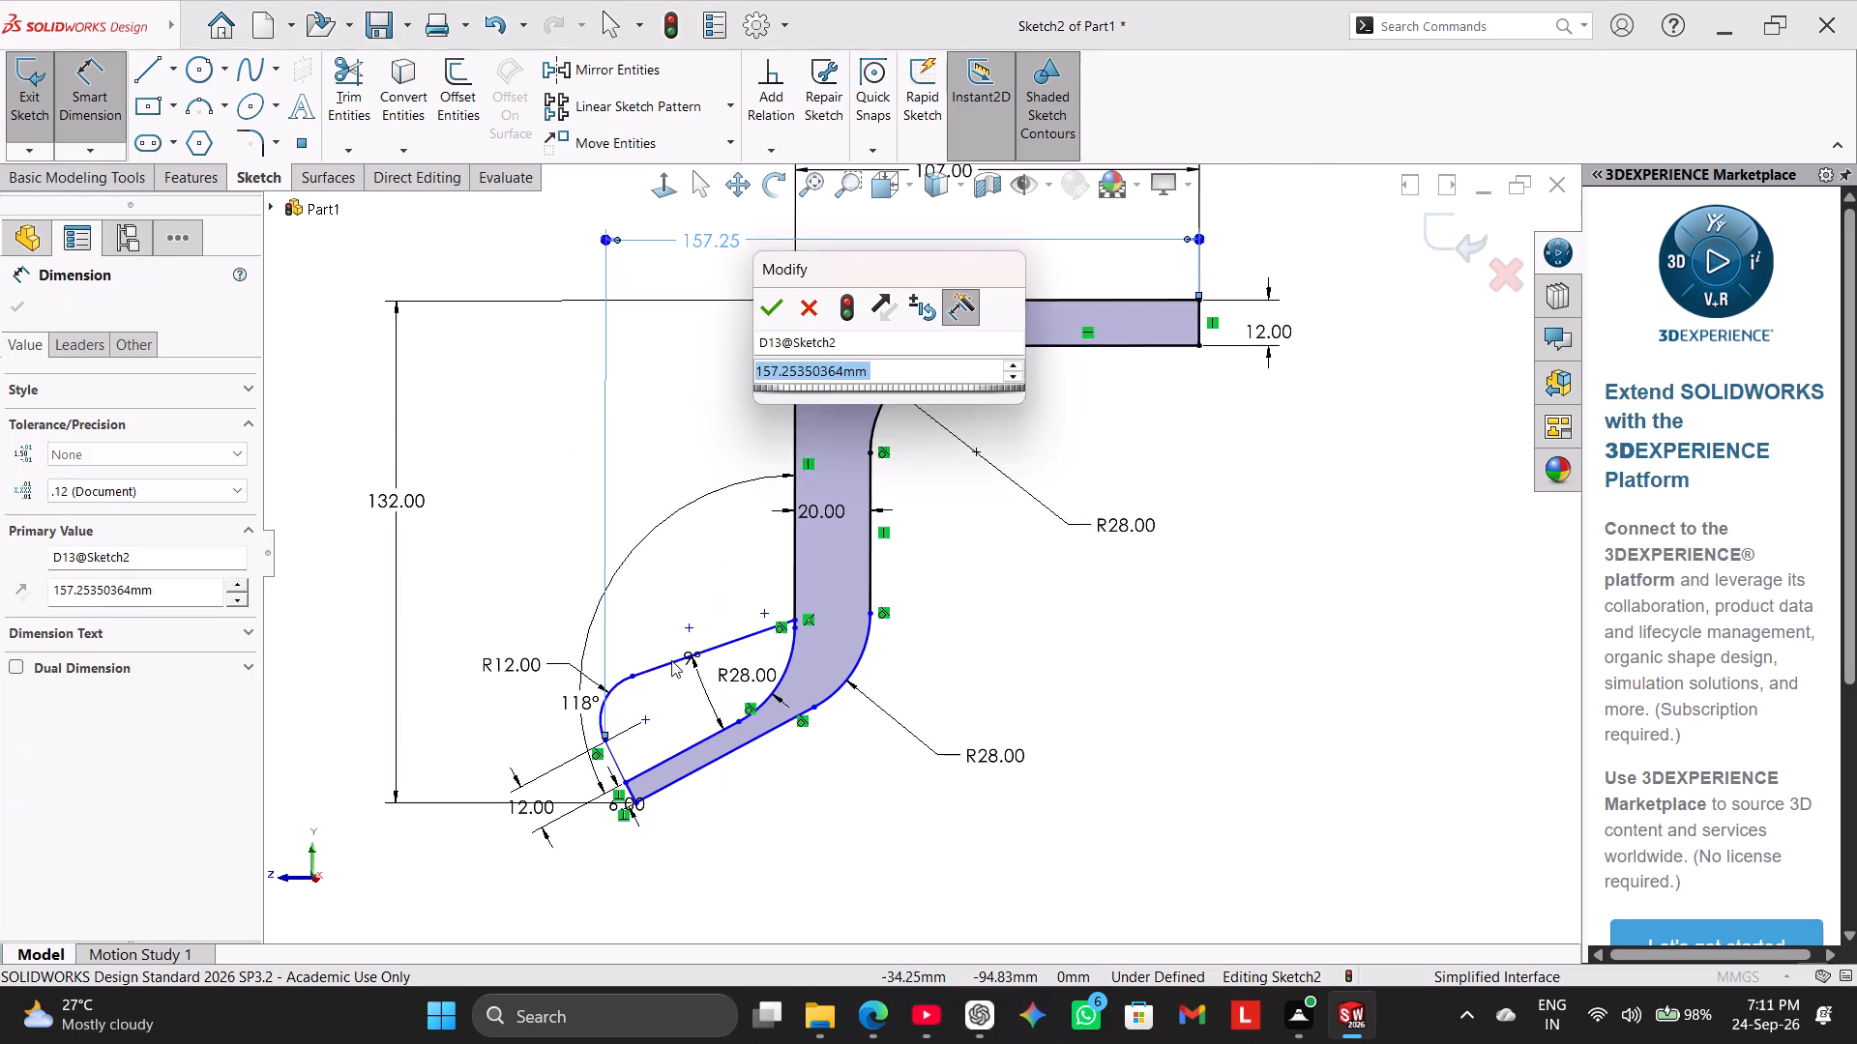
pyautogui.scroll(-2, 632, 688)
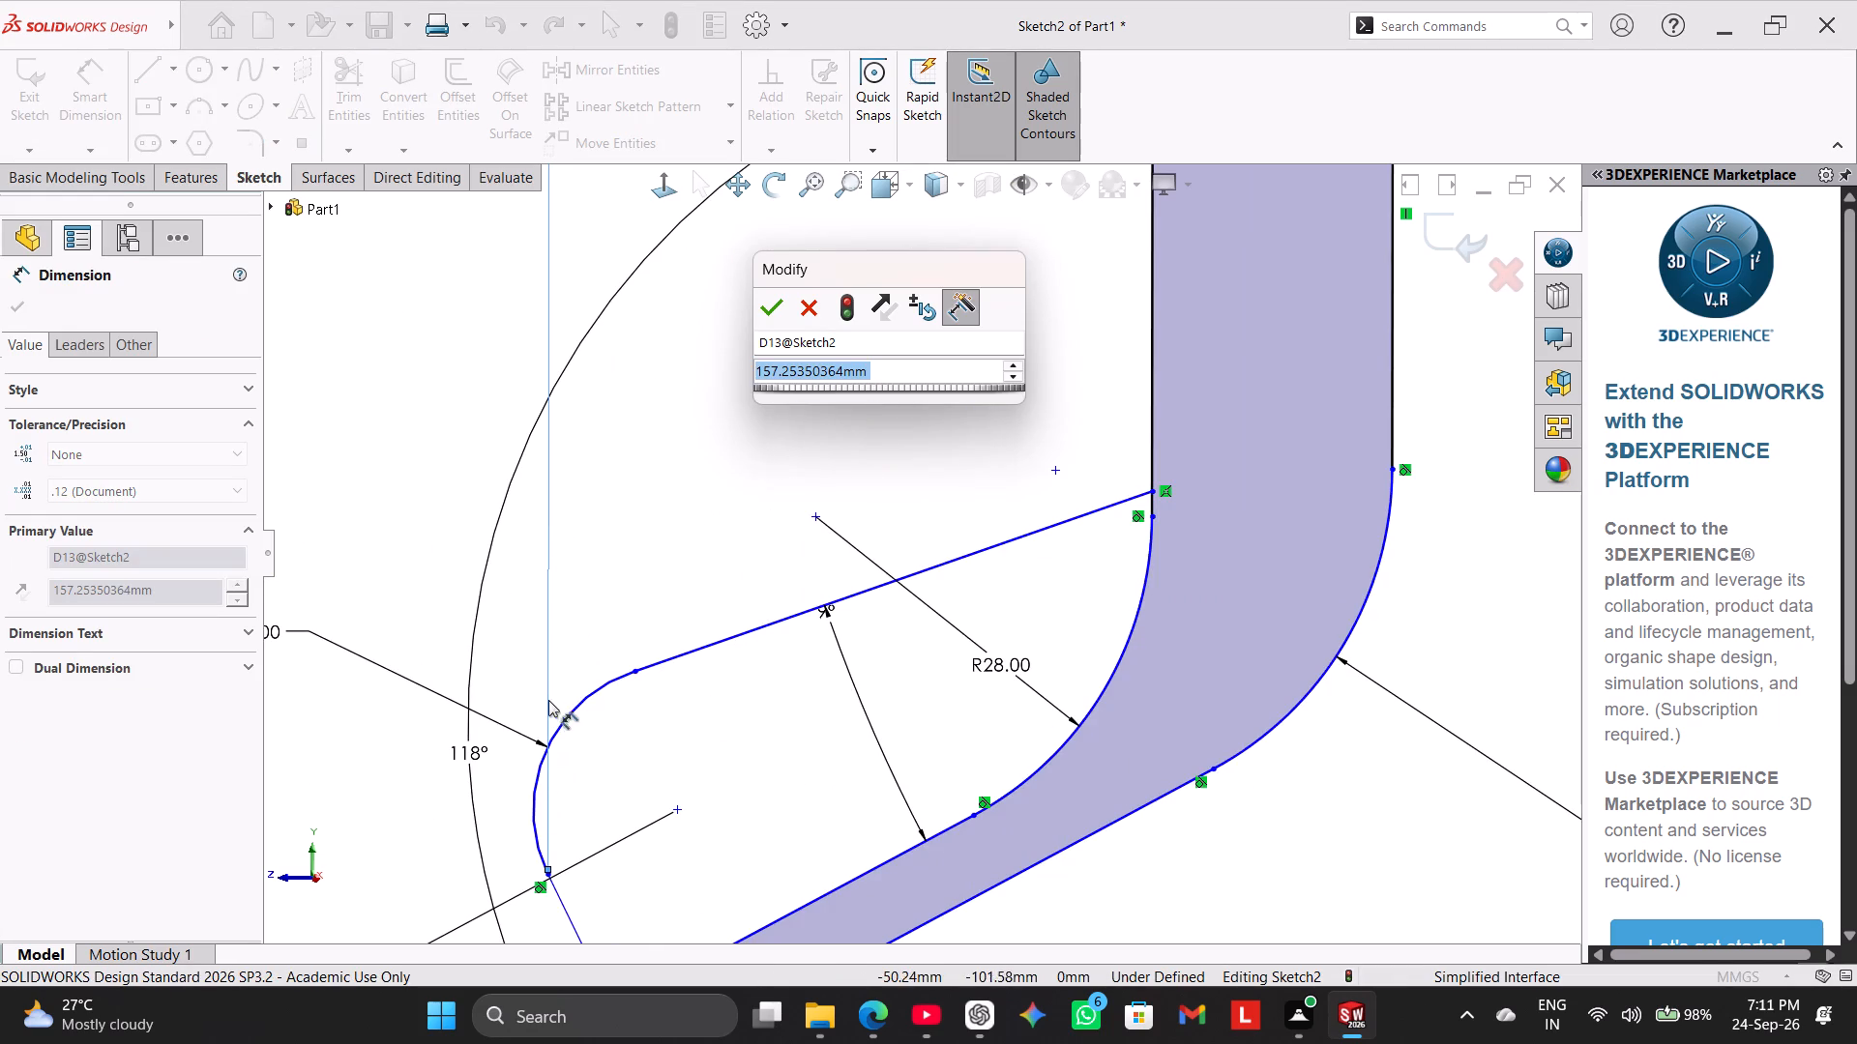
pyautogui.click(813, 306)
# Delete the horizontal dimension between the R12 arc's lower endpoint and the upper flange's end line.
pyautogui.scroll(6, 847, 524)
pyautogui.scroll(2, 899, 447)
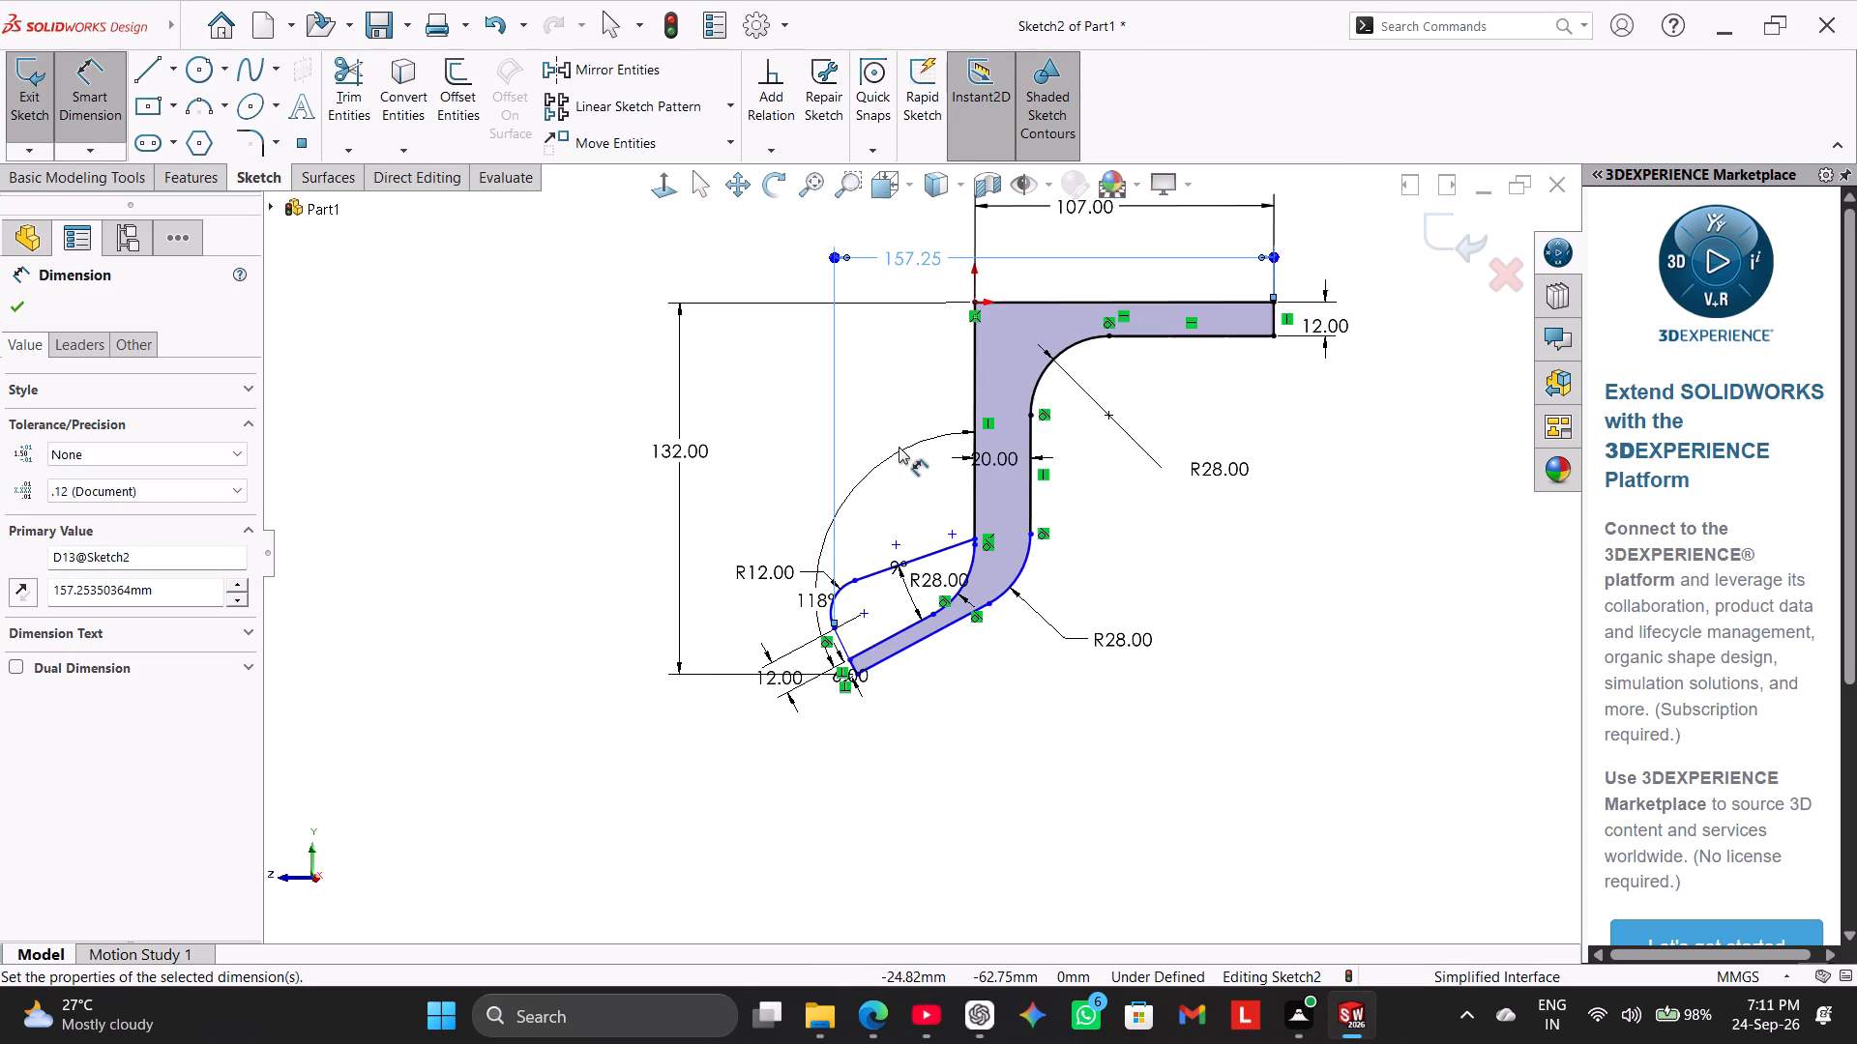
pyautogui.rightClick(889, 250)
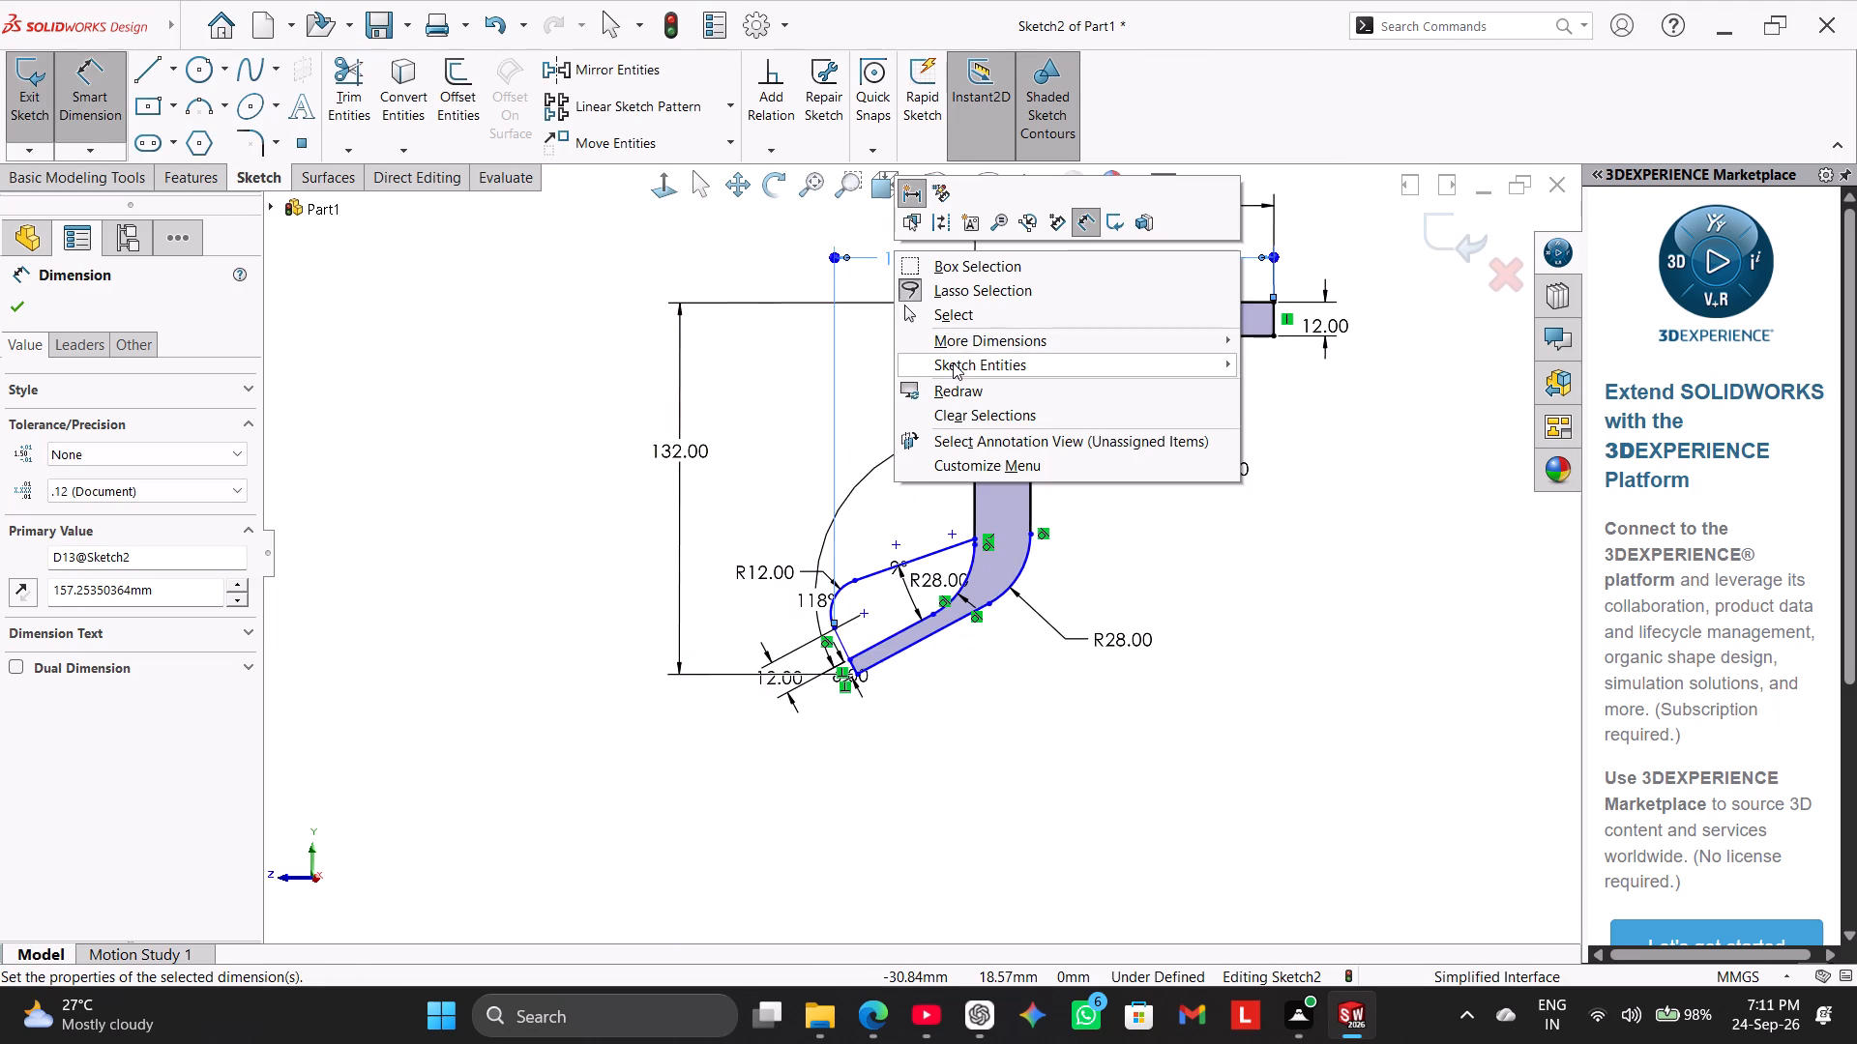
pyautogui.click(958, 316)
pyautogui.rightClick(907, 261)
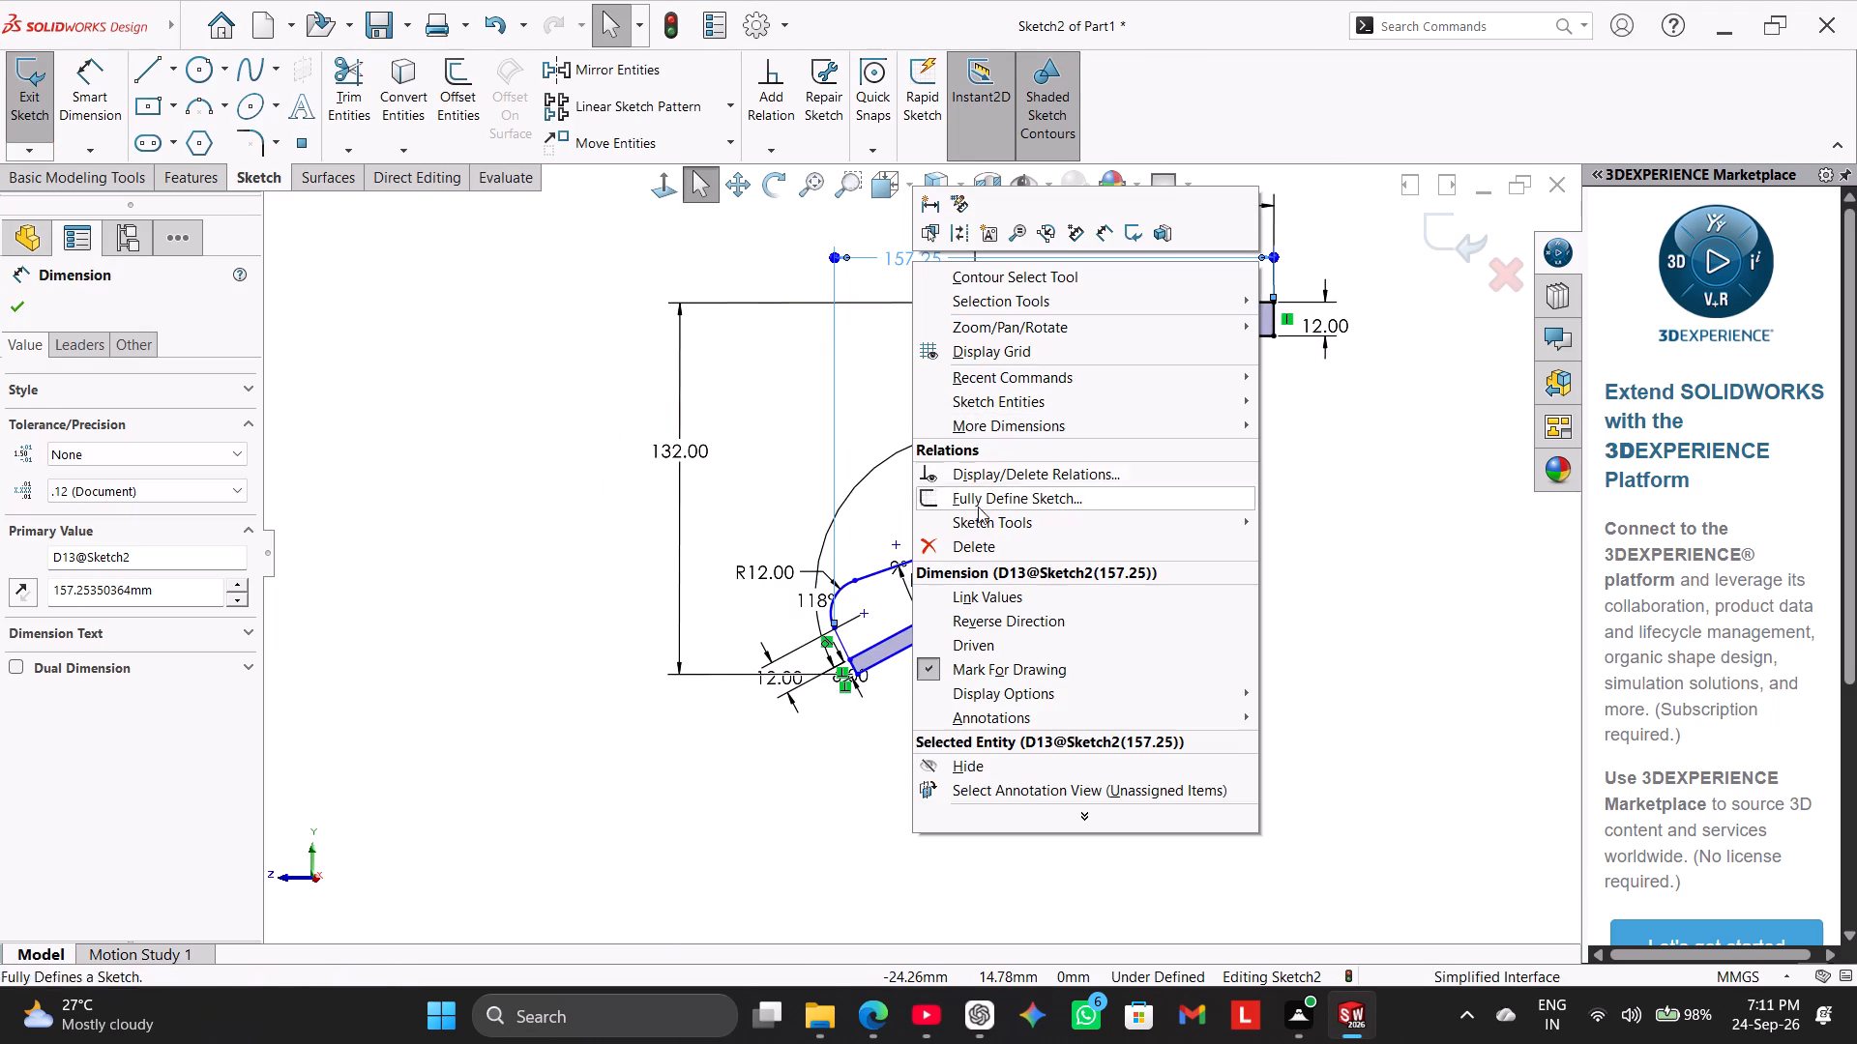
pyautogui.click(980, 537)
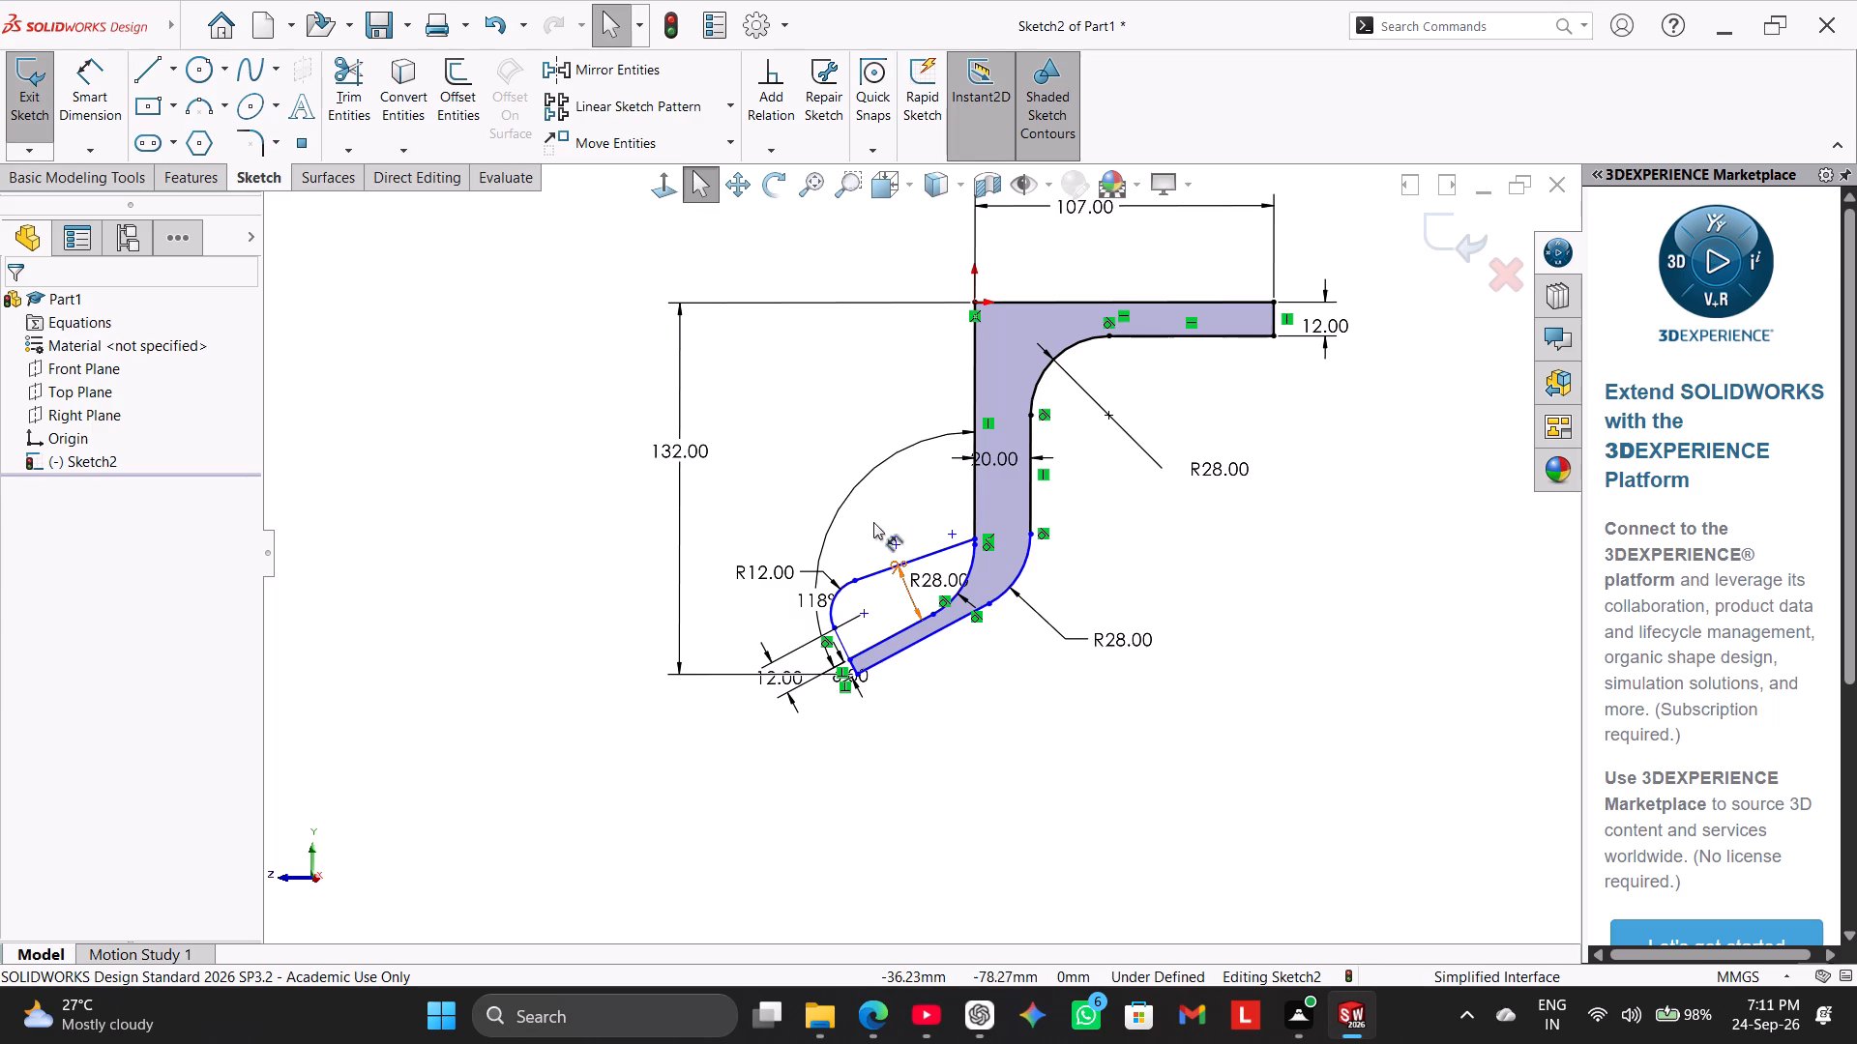
# Dimension the horizontal distance between the R12 arc's midpoint and the upper flange's end line, placing it below the 107 mm dimension.
pyautogui.scroll(-3, 870, 475)
pyautogui.click(80, 92)
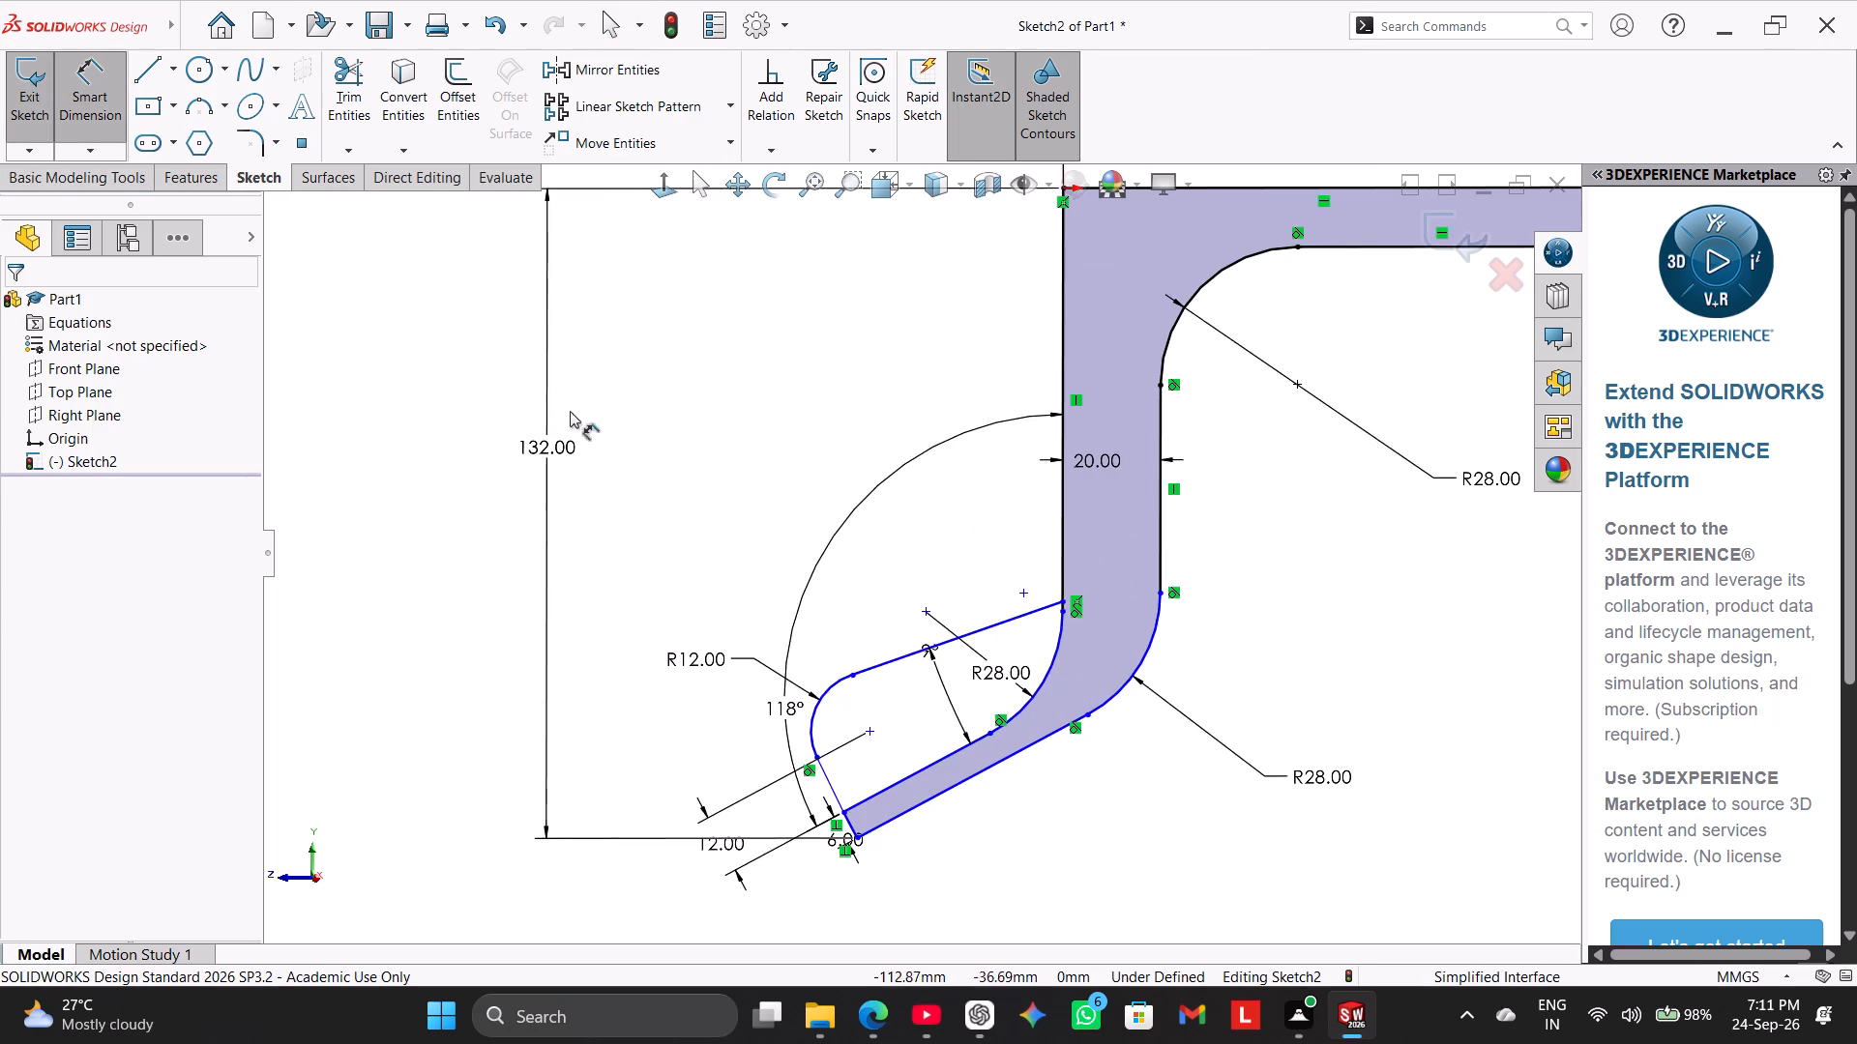
pyautogui.scroll(-4, 633, 455)
pyautogui.scroll(3, 1067, 829)
pyautogui.scroll(-3, 1078, 795)
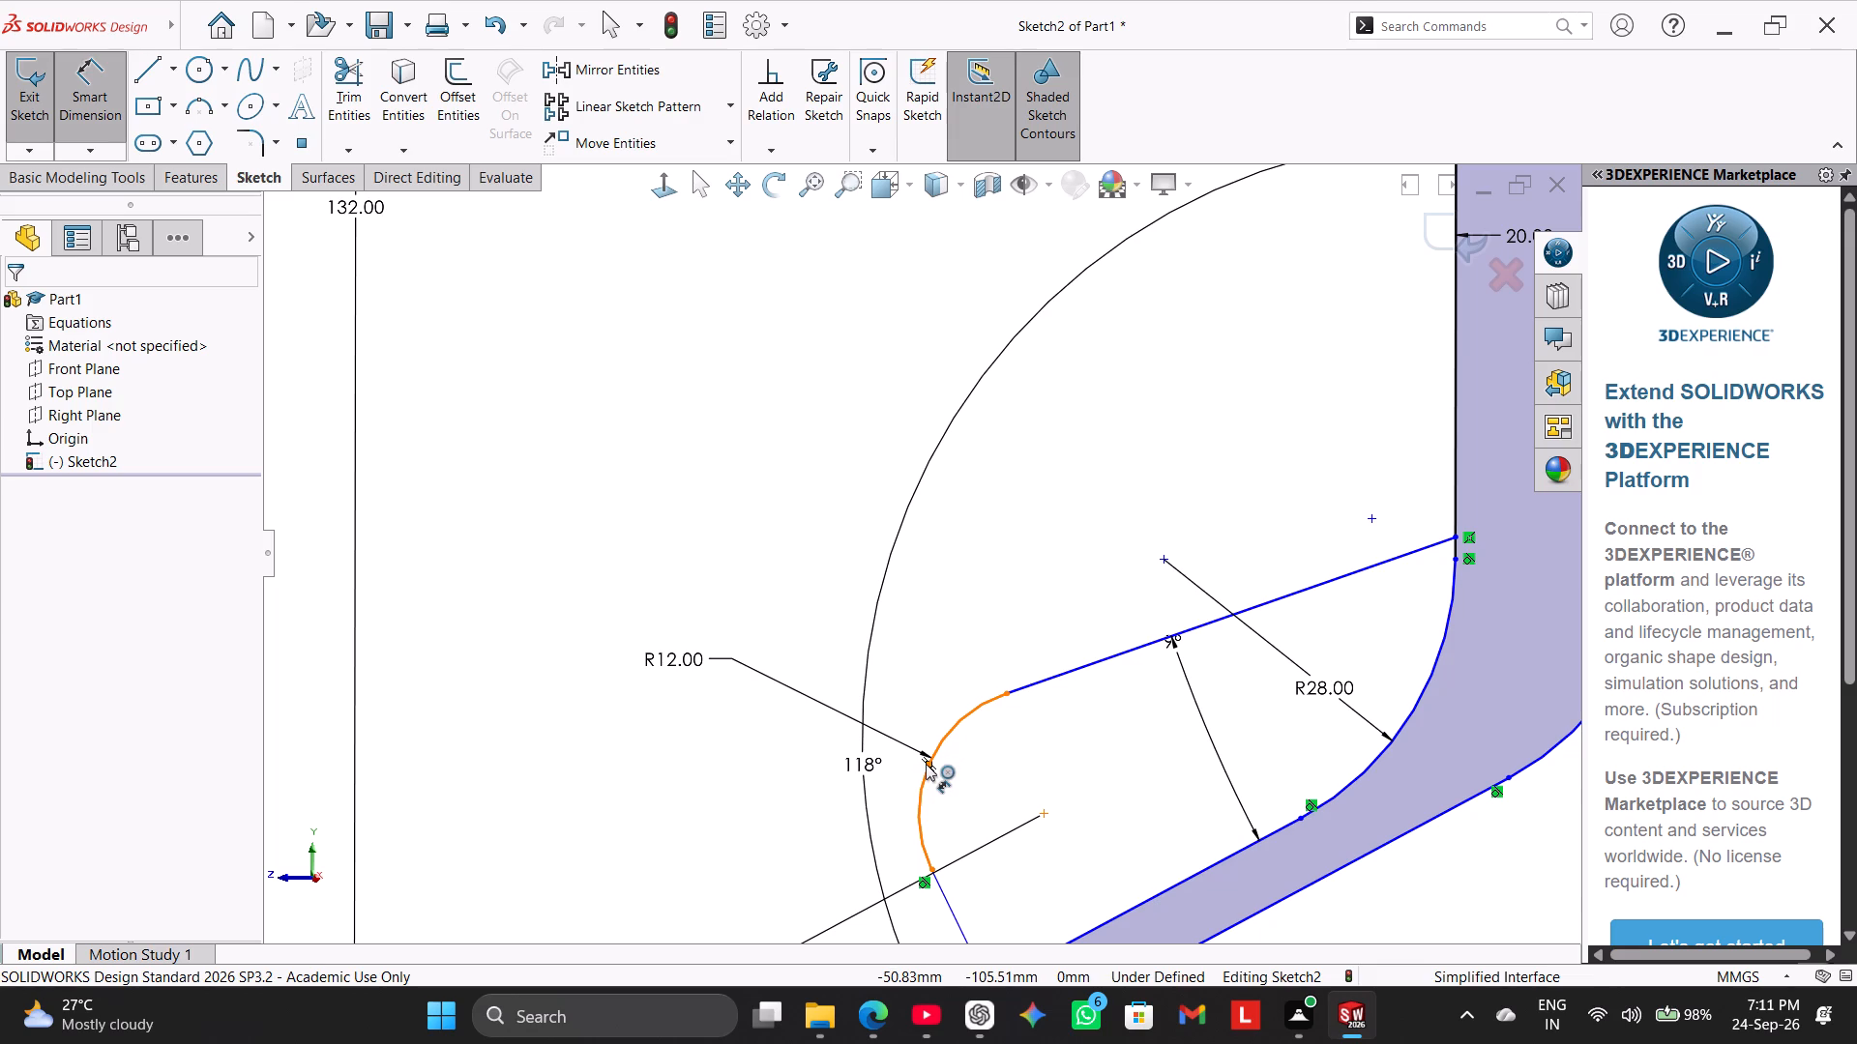
pyautogui.click(926, 764)
pyautogui.scroll(6, 1045, 708)
pyautogui.scroll(-2, 1300, 420)
pyautogui.scroll(3, 1354, 345)
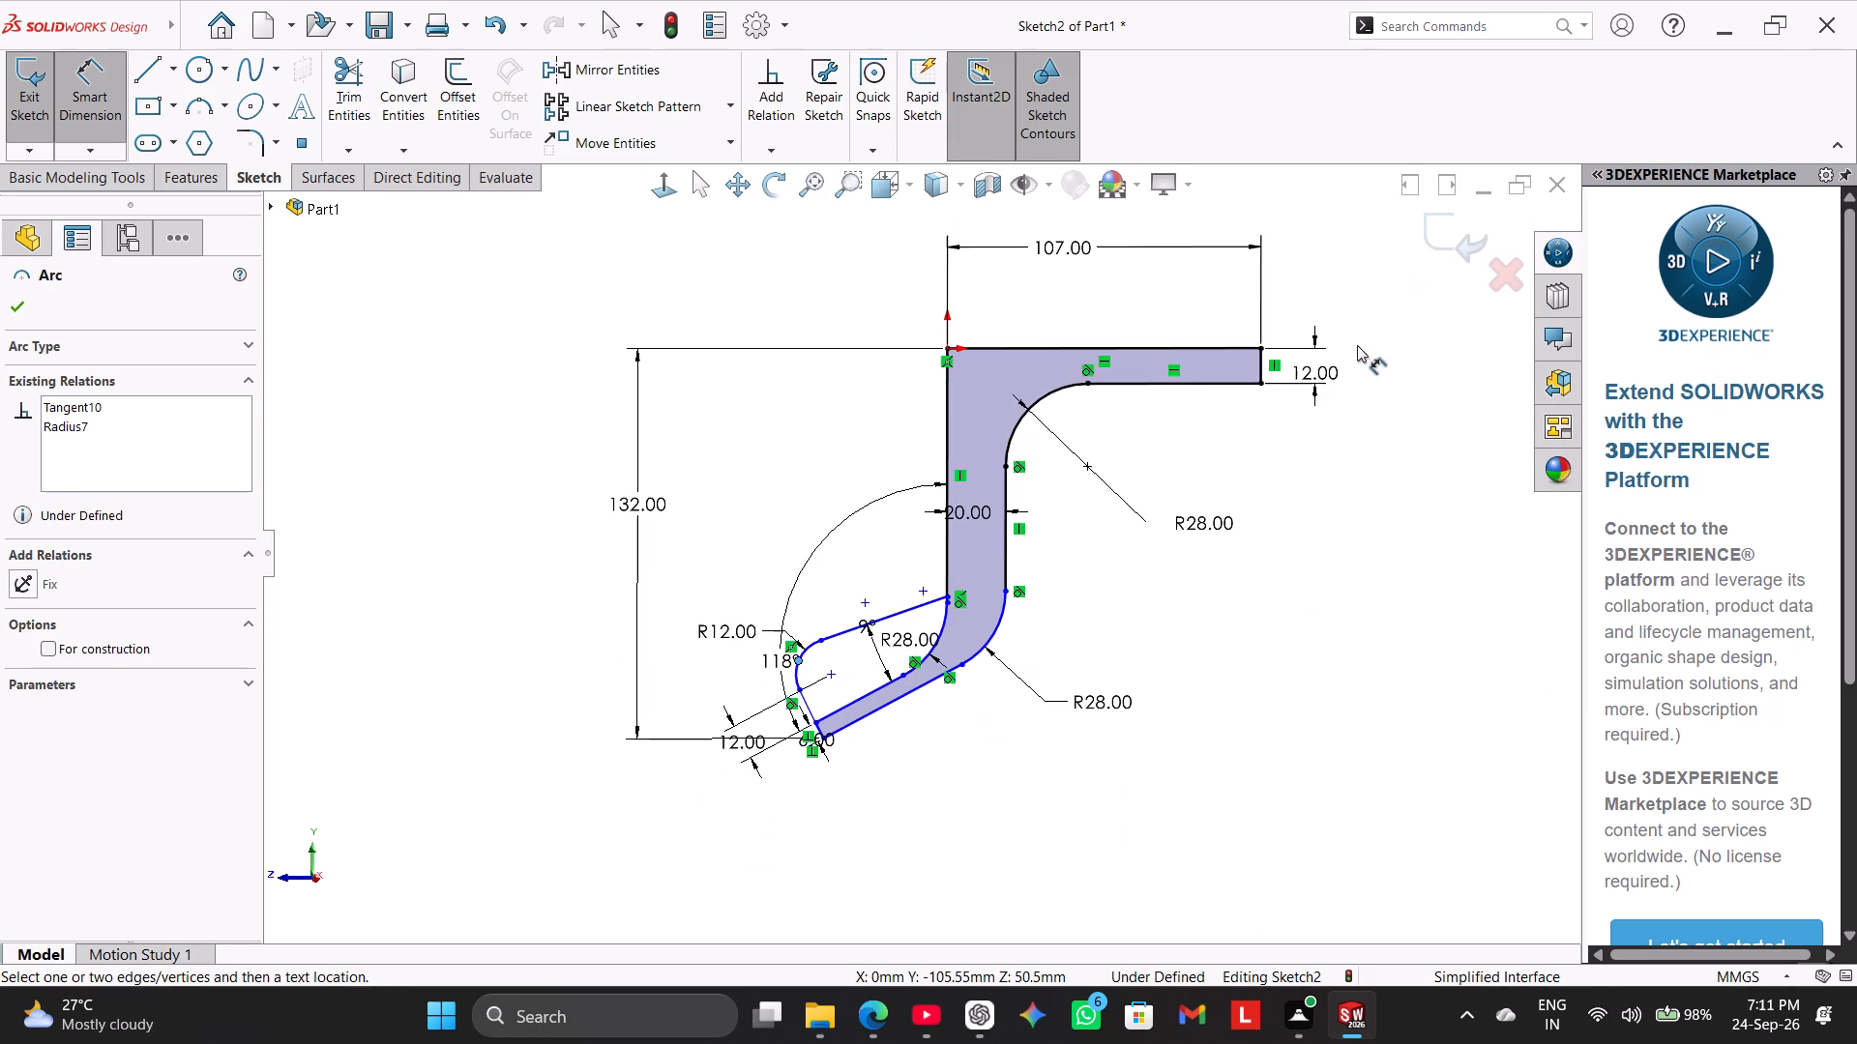
pyautogui.click(1259, 362)
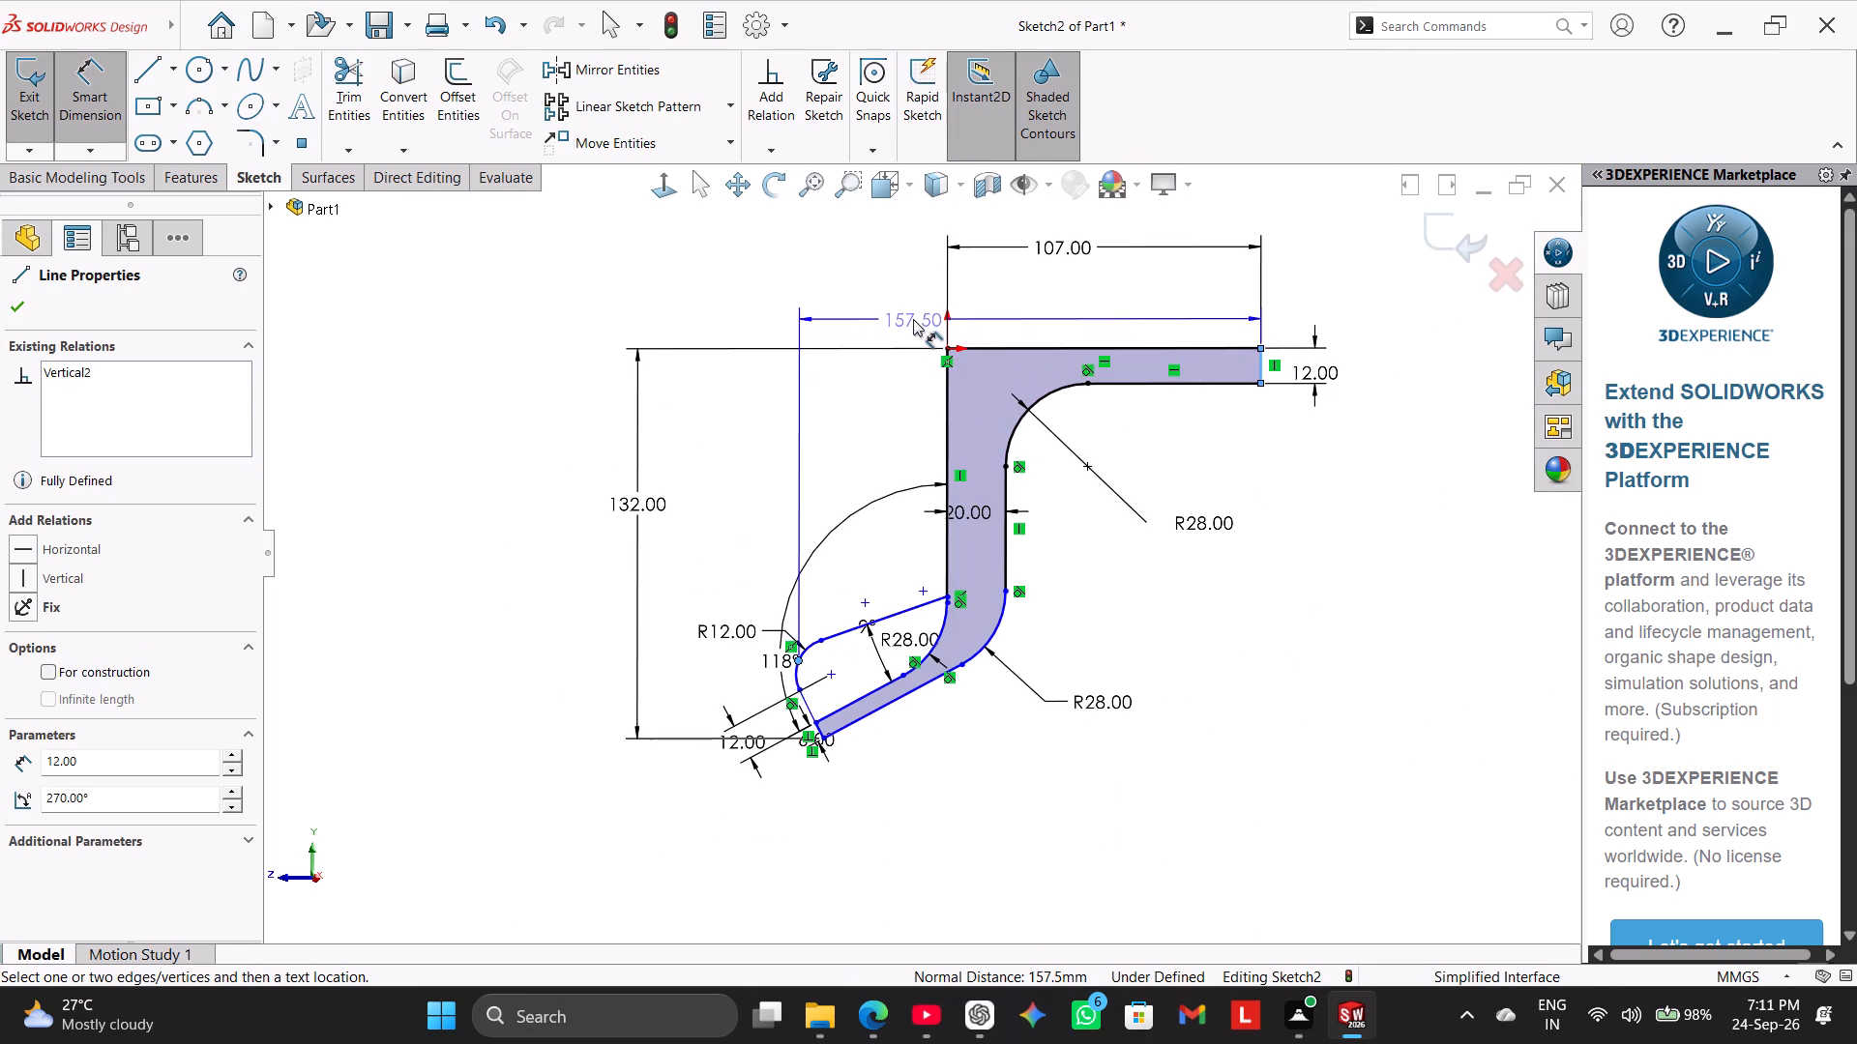
pyautogui.scroll(-1, 911, 311)
pyautogui.click(908, 297)
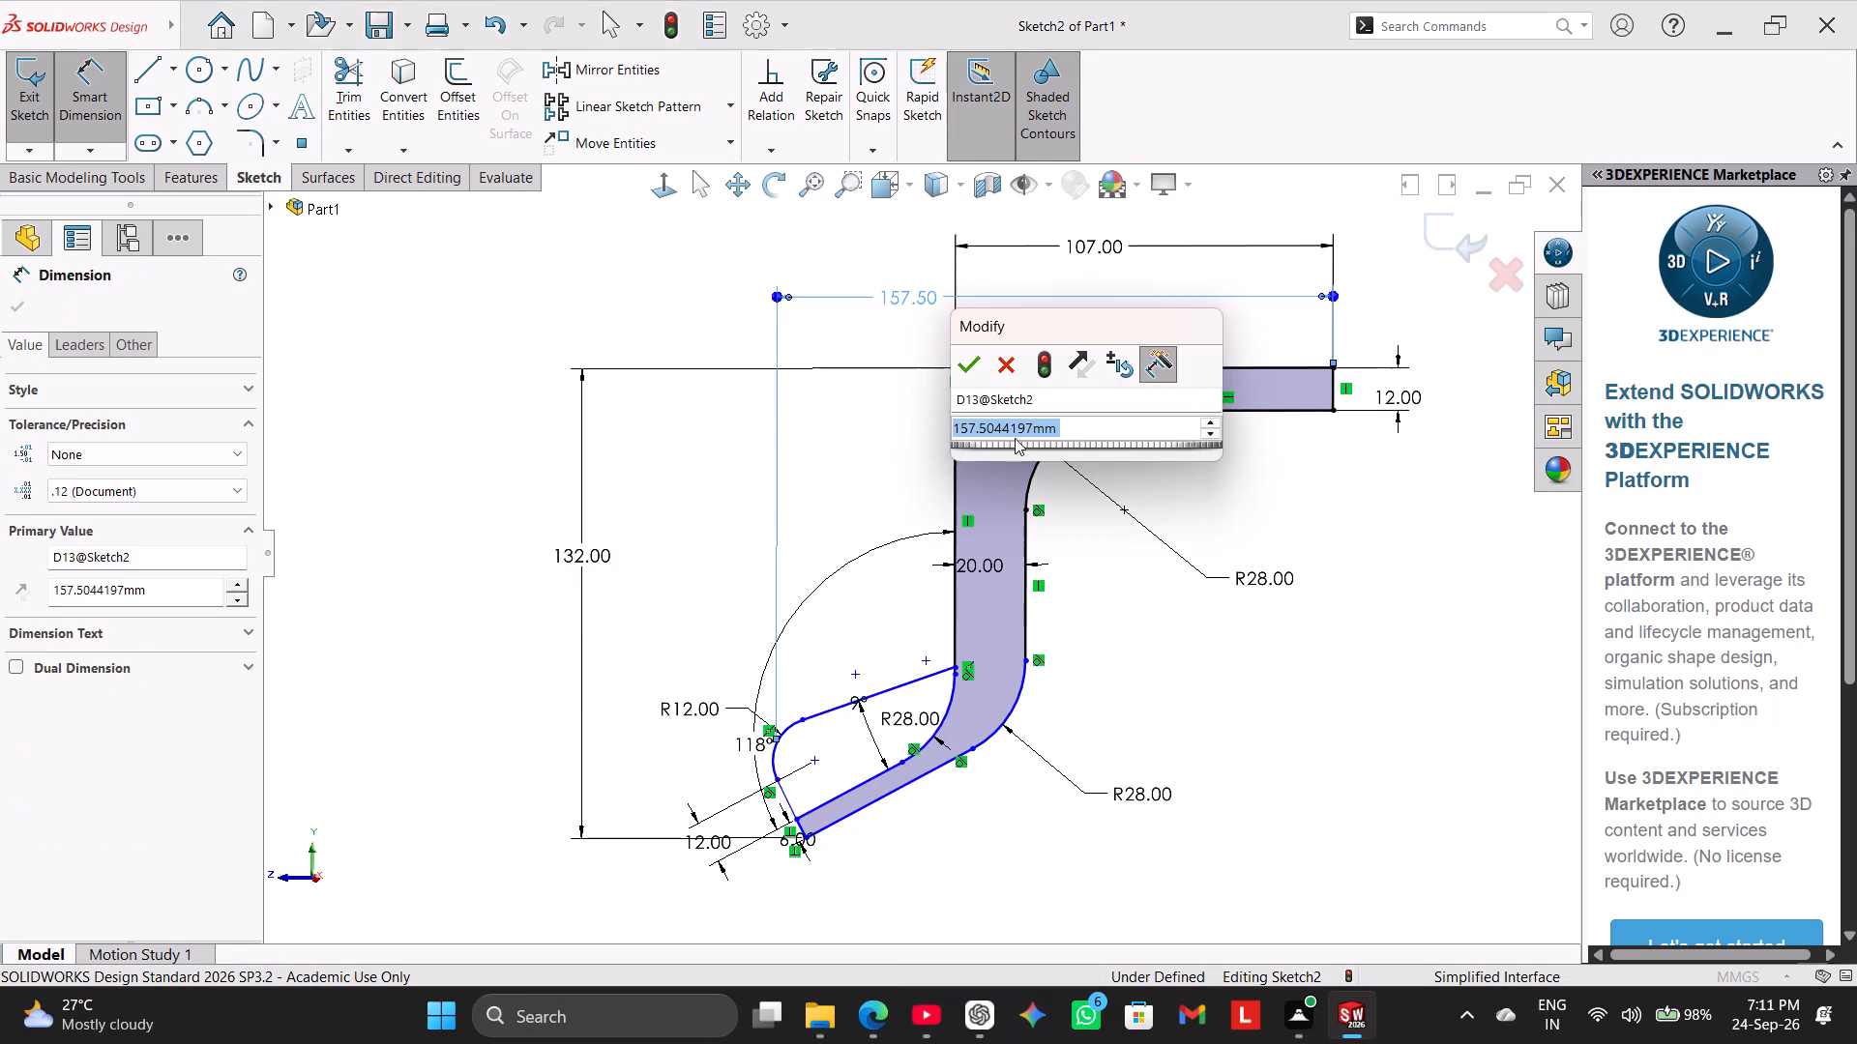
pyautogui.click(965, 360)
pyautogui.scroll(-4, 870, 687)
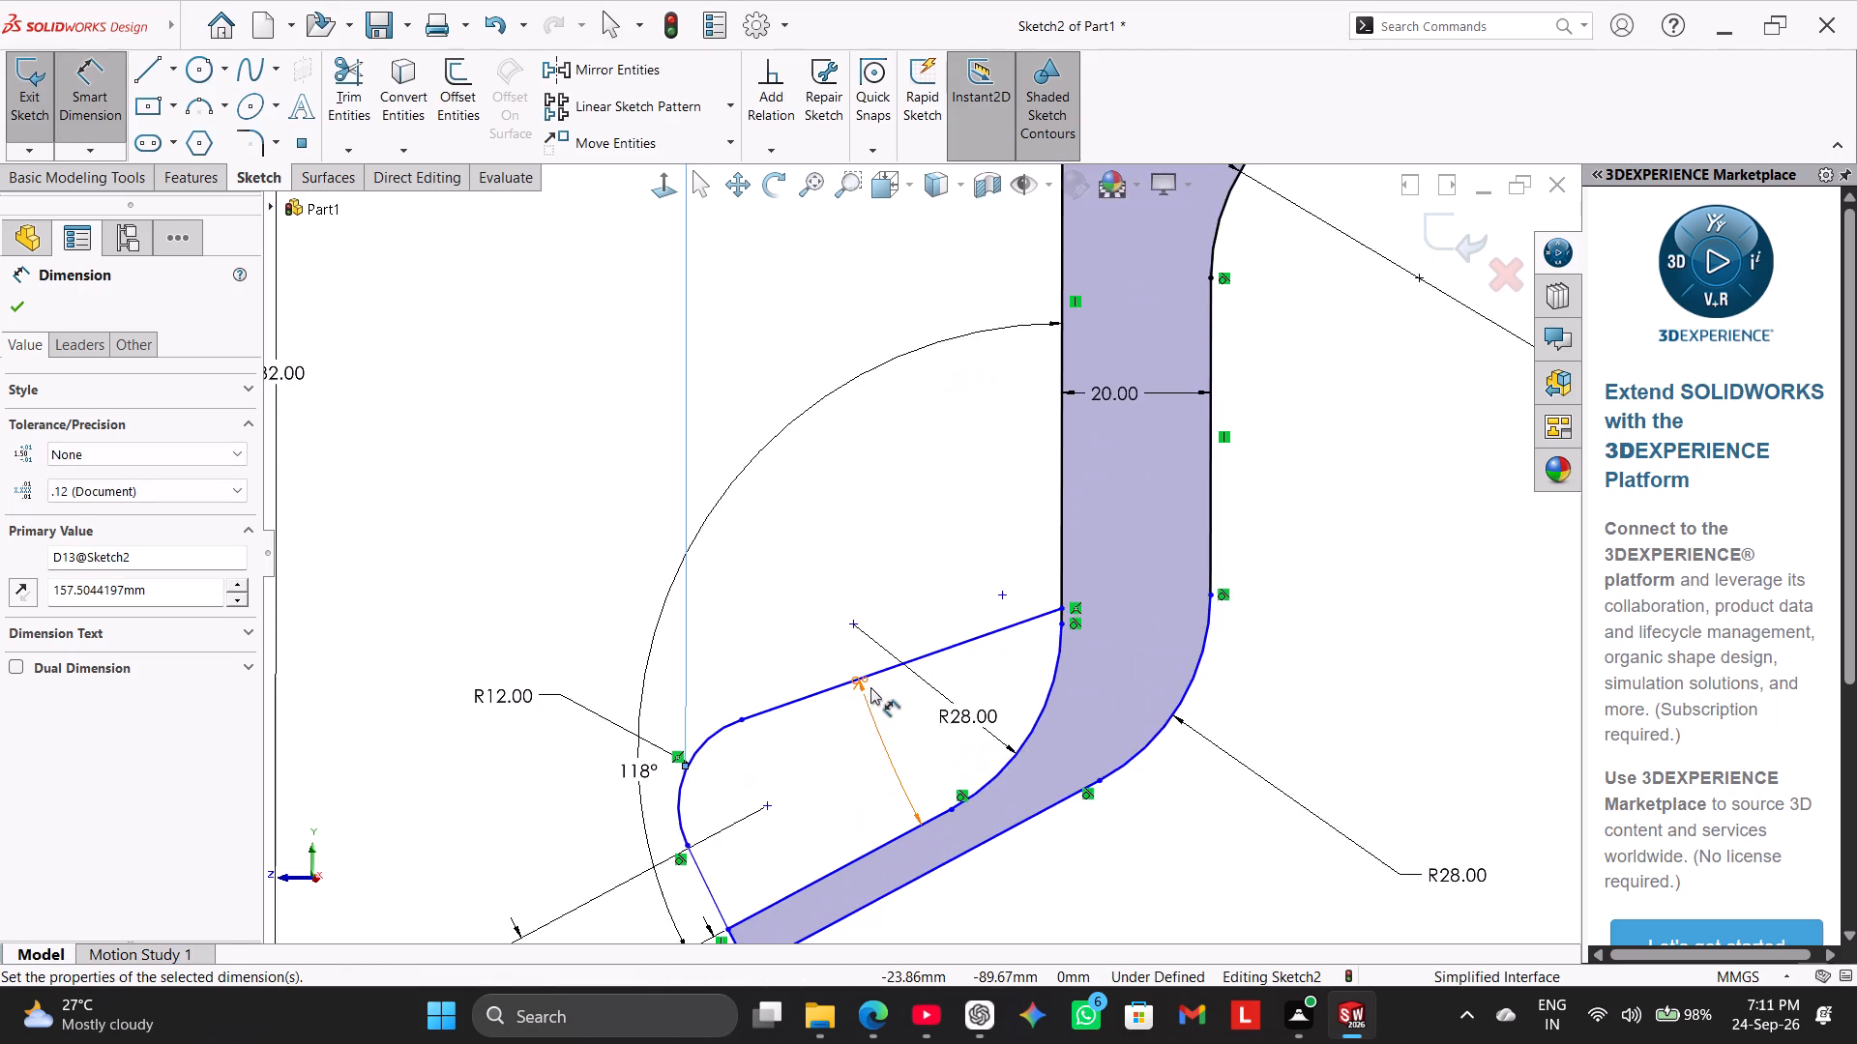
pyautogui.scroll(-2, 865, 692)
pyautogui.scroll(-6, 689, 747)
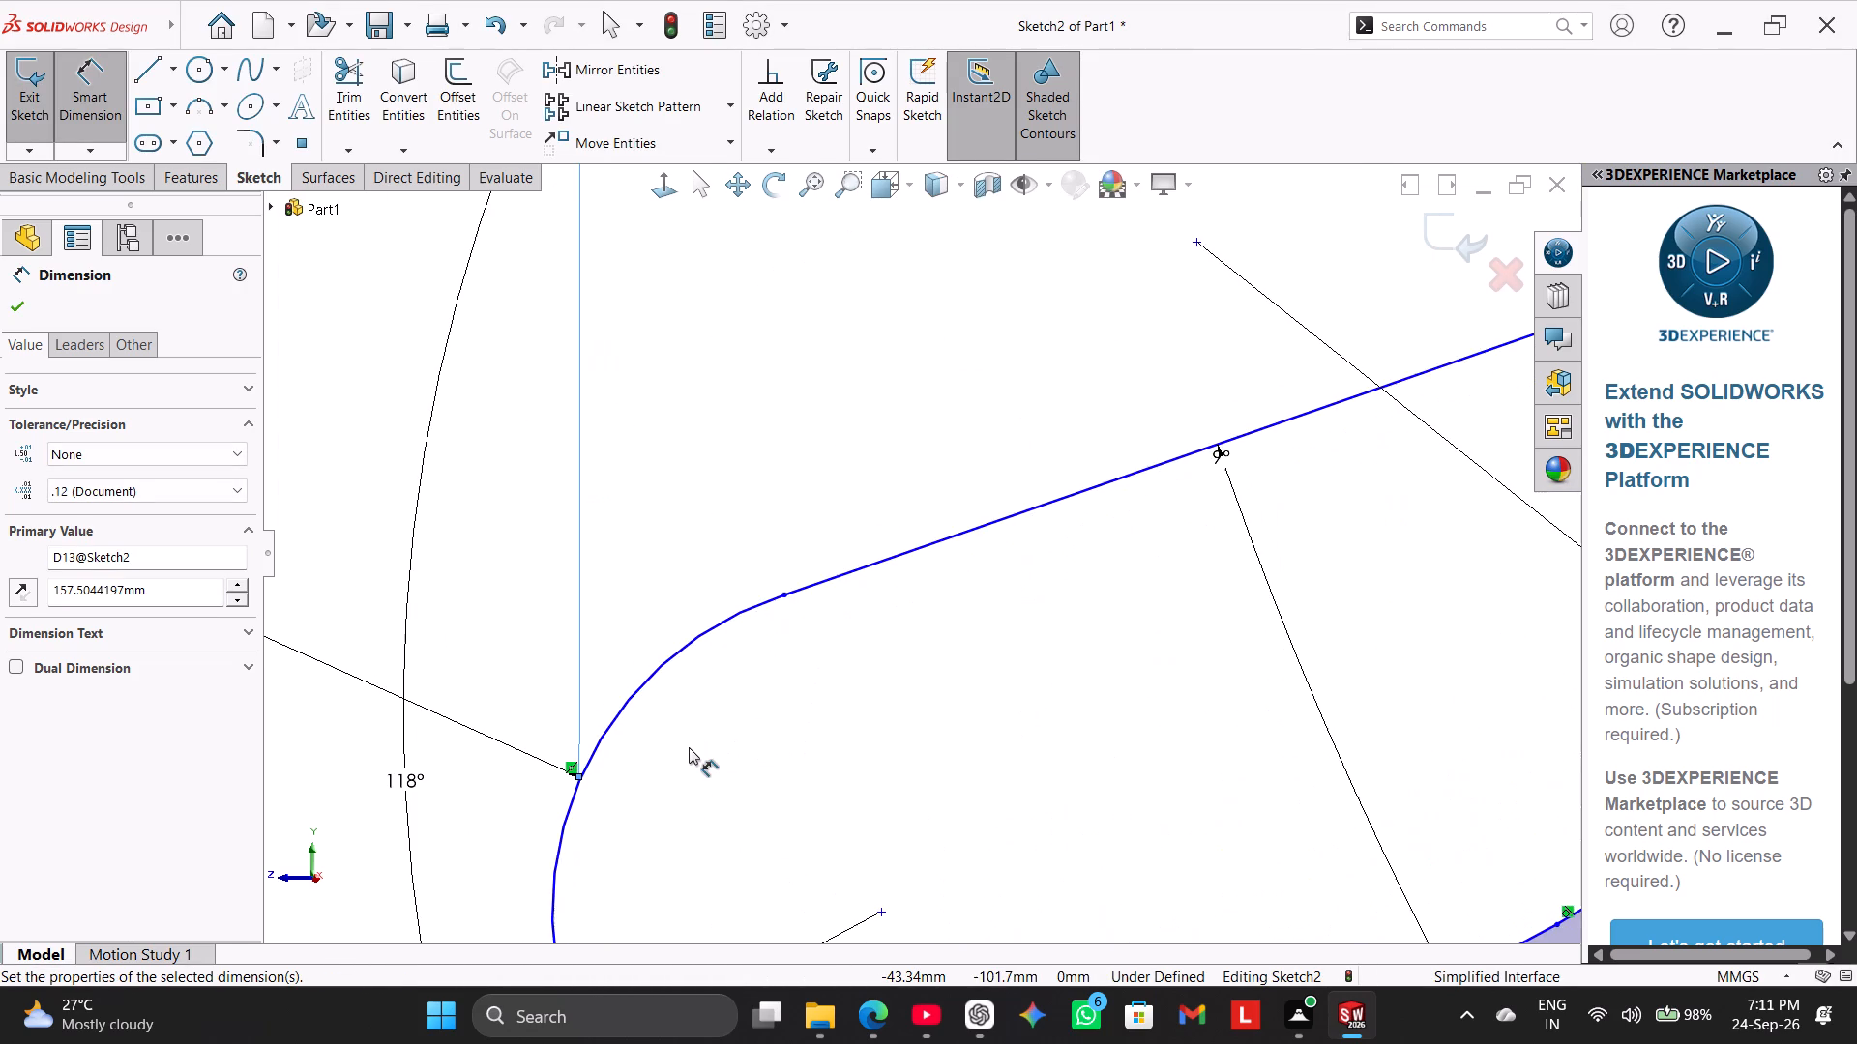
pyautogui.click(689, 747)
pyautogui.scroll(6, 689, 747)
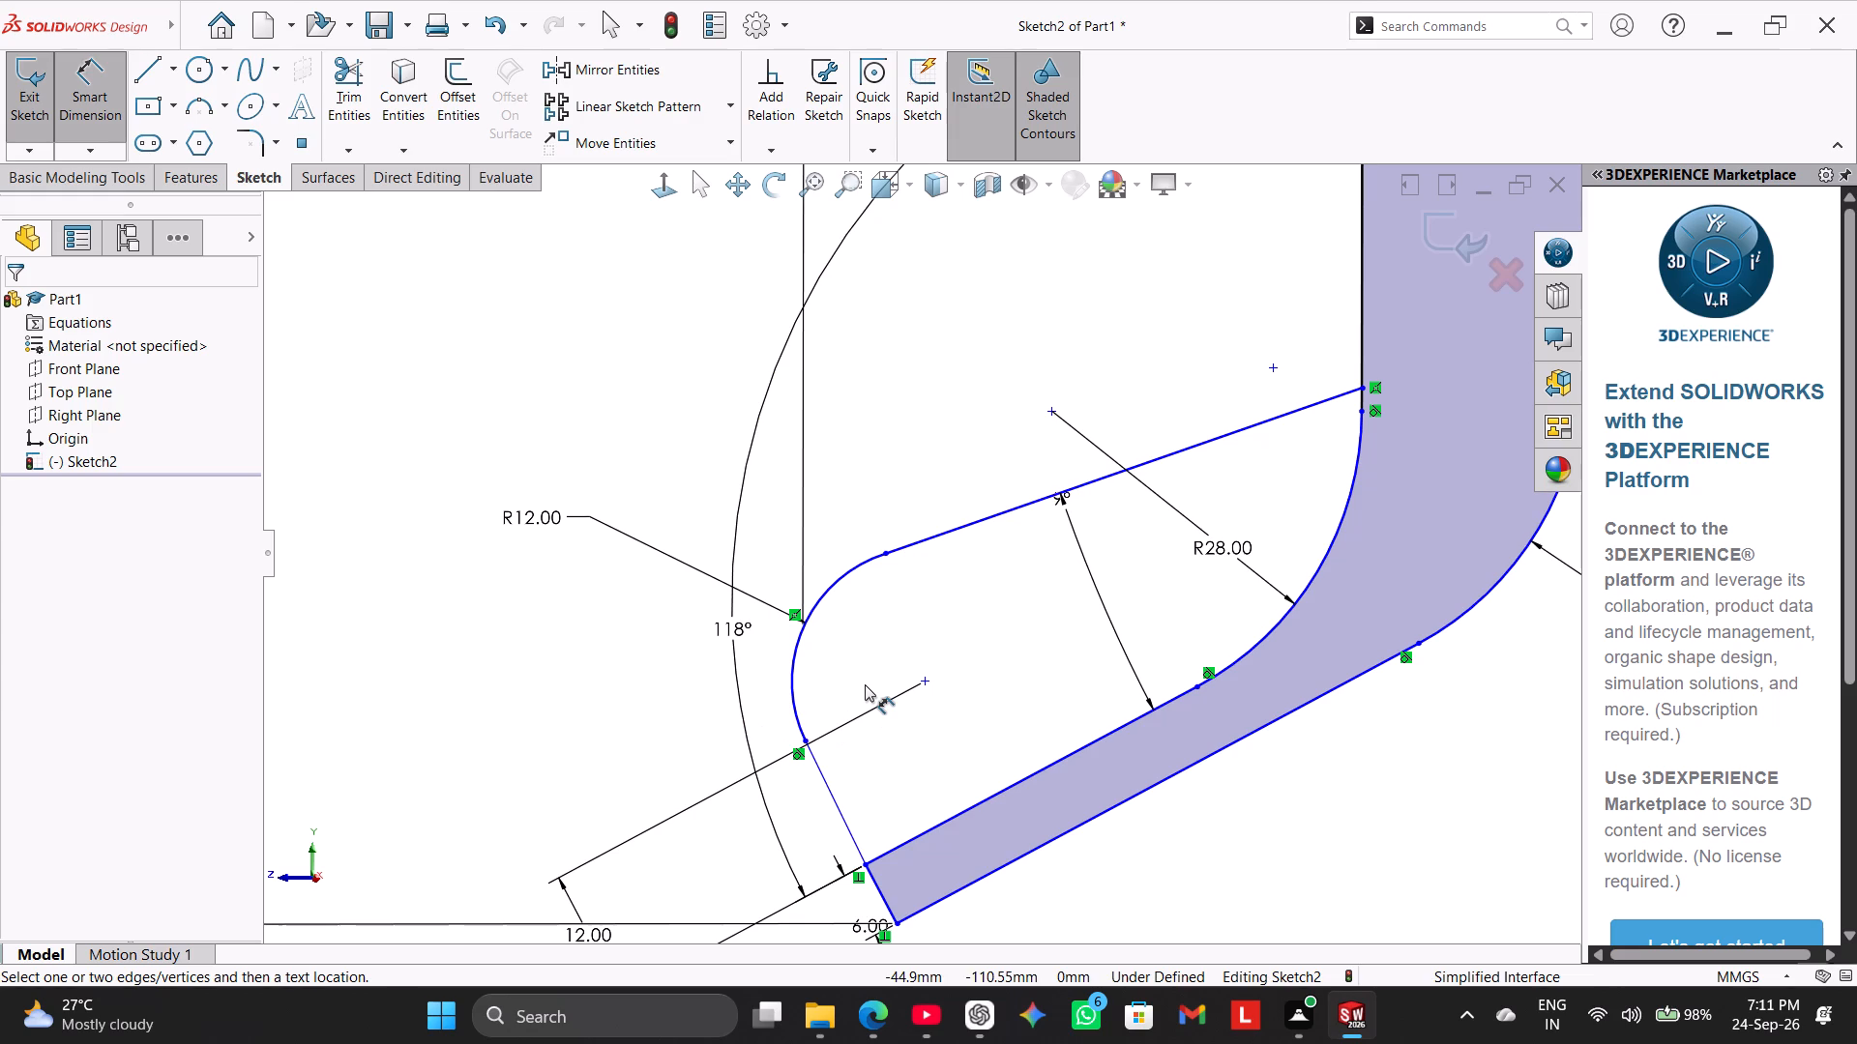
pyautogui.rightClick(593, 659)
pyautogui.click(675, 722)
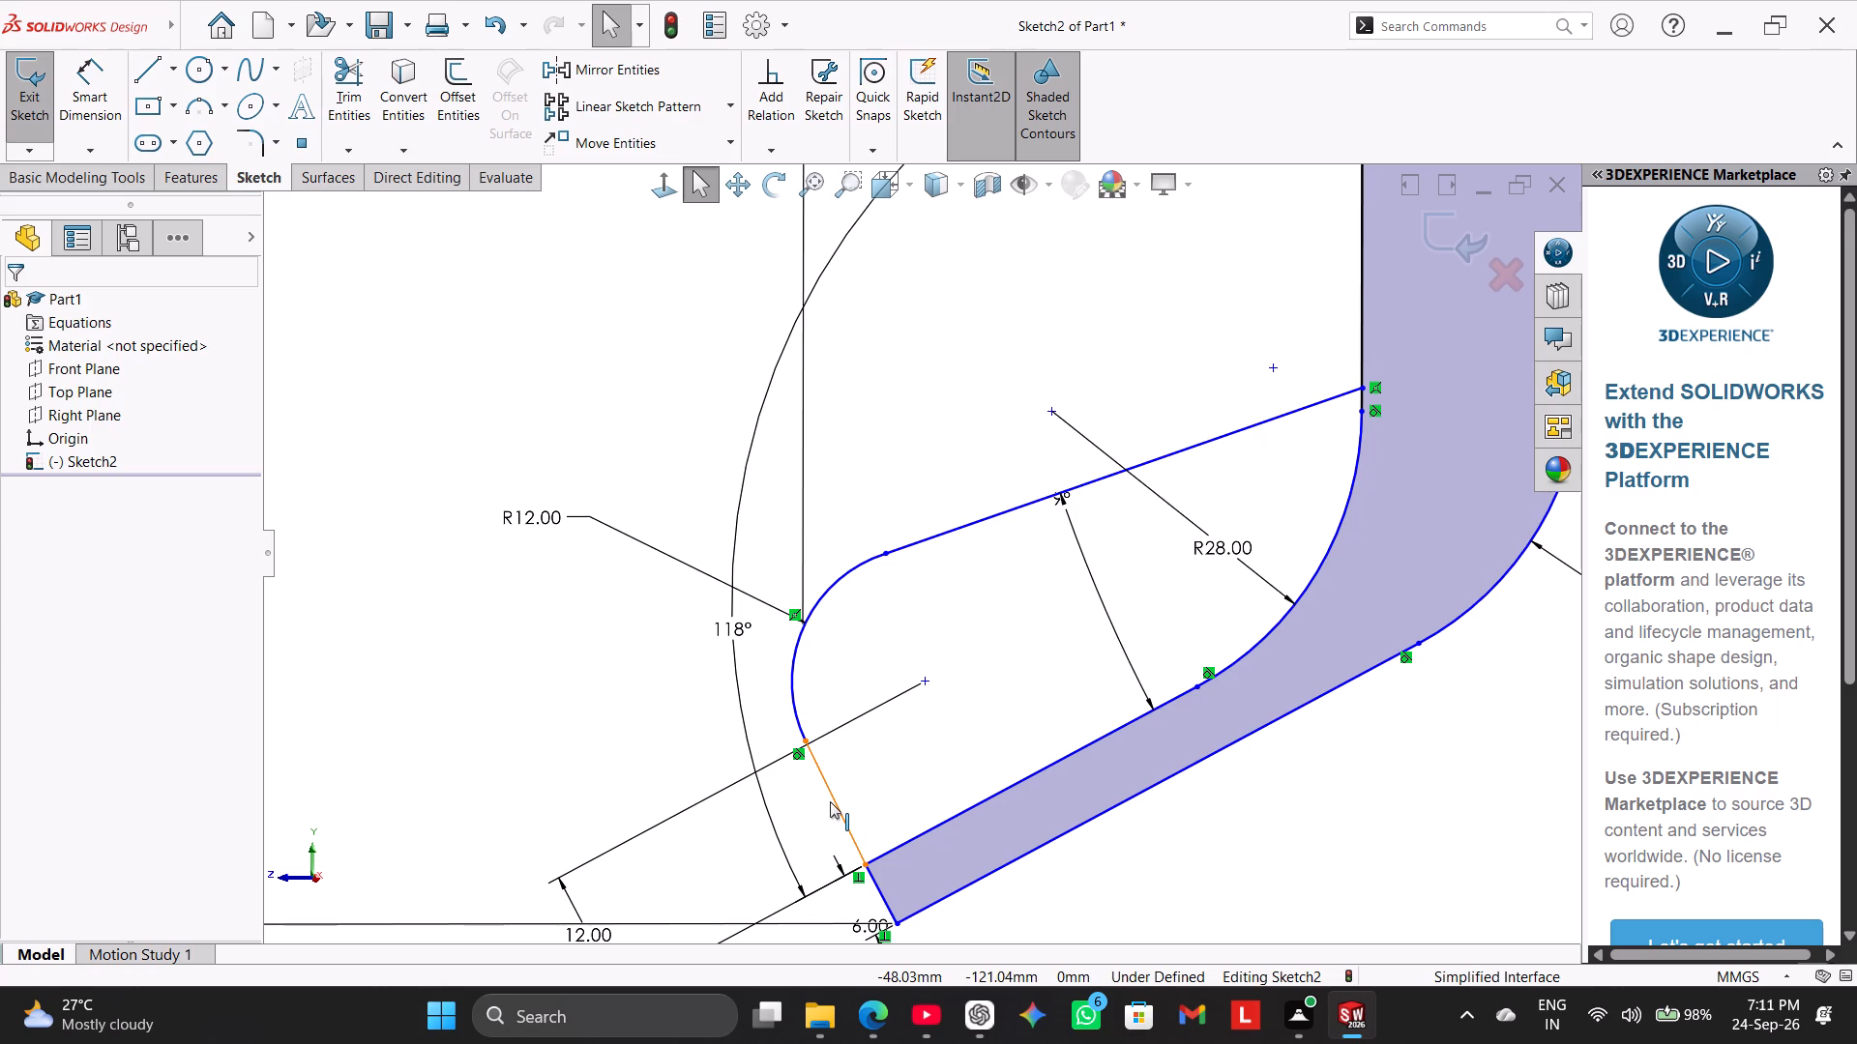
# Add a perpendicular relation between the slanted leg's lower edge and the short line running down from the R12 arc.
pyautogui.keyDown('ctrl'); pyautogui.click(968, 884); pyautogui.keyUp('ctrl')
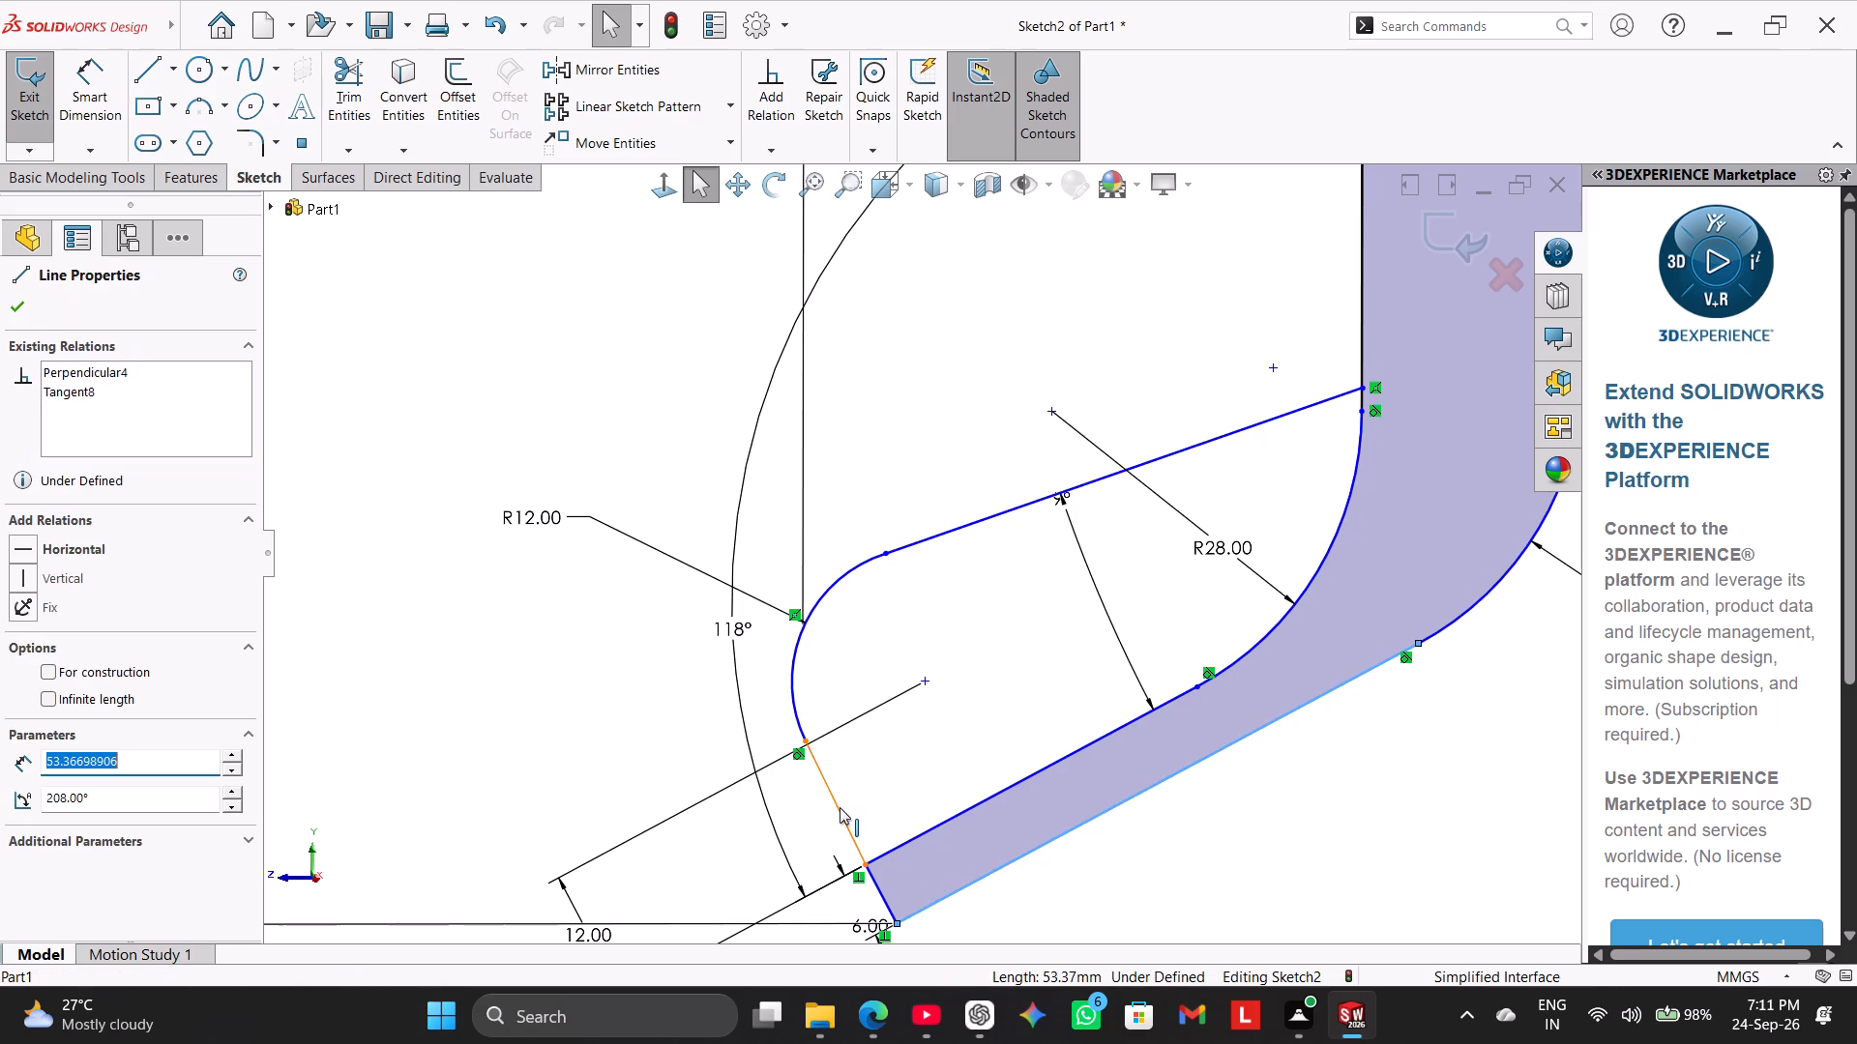
pyautogui.keyDown('ctrl'); pyautogui.click(840, 807); pyautogui.keyUp('ctrl')
pyautogui.click(56, 737)
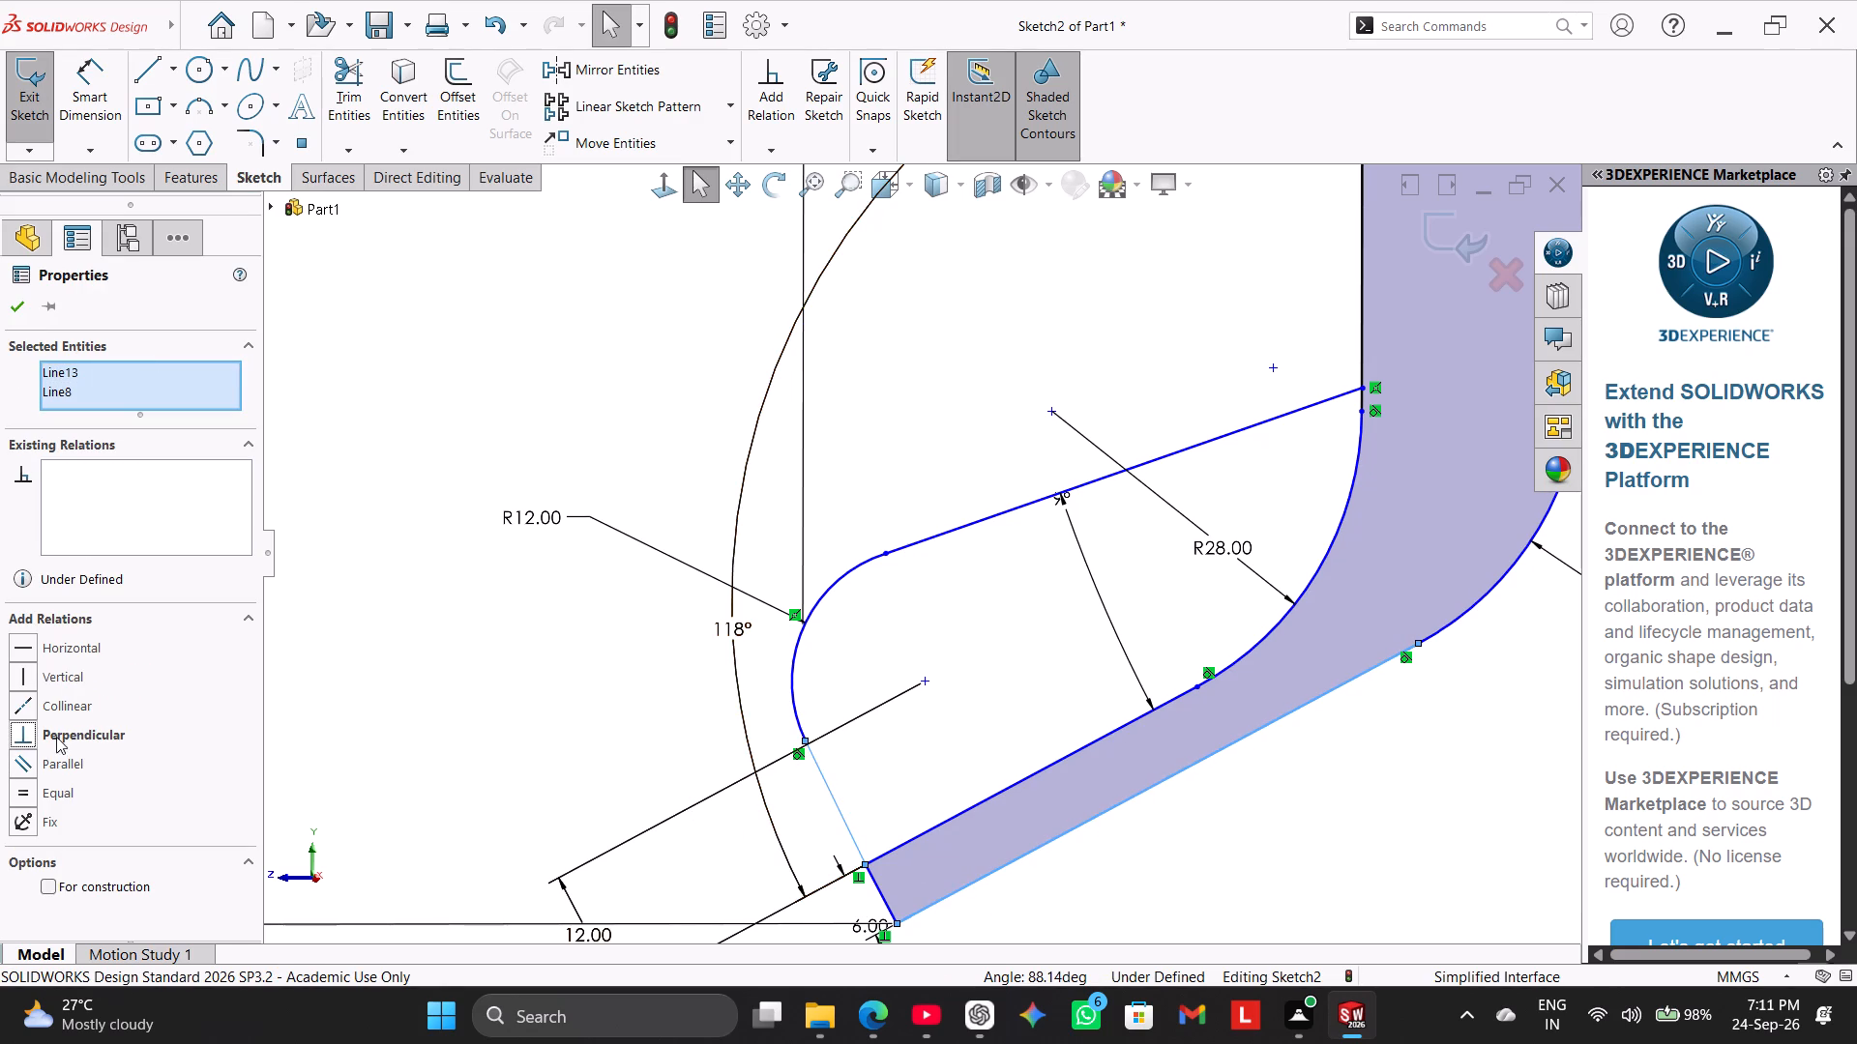
pyautogui.rightClick(433, 715)
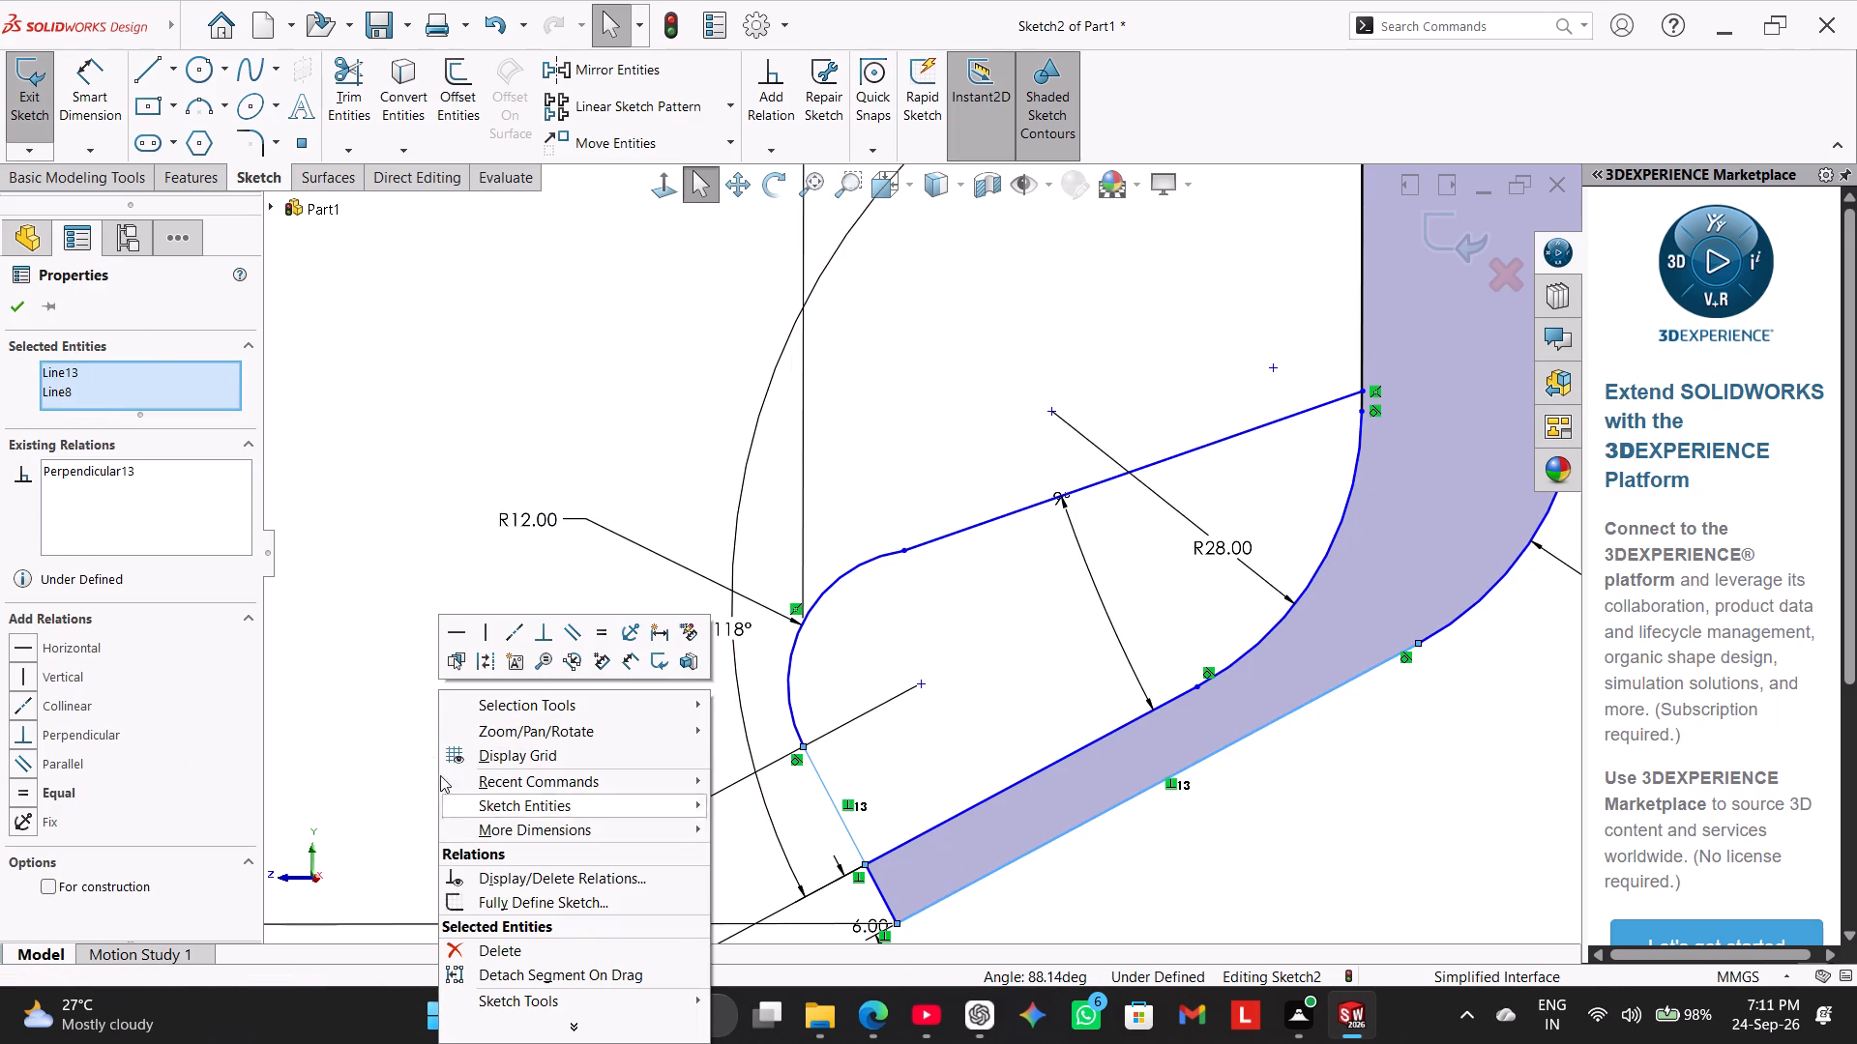
pyautogui.click(368, 656)
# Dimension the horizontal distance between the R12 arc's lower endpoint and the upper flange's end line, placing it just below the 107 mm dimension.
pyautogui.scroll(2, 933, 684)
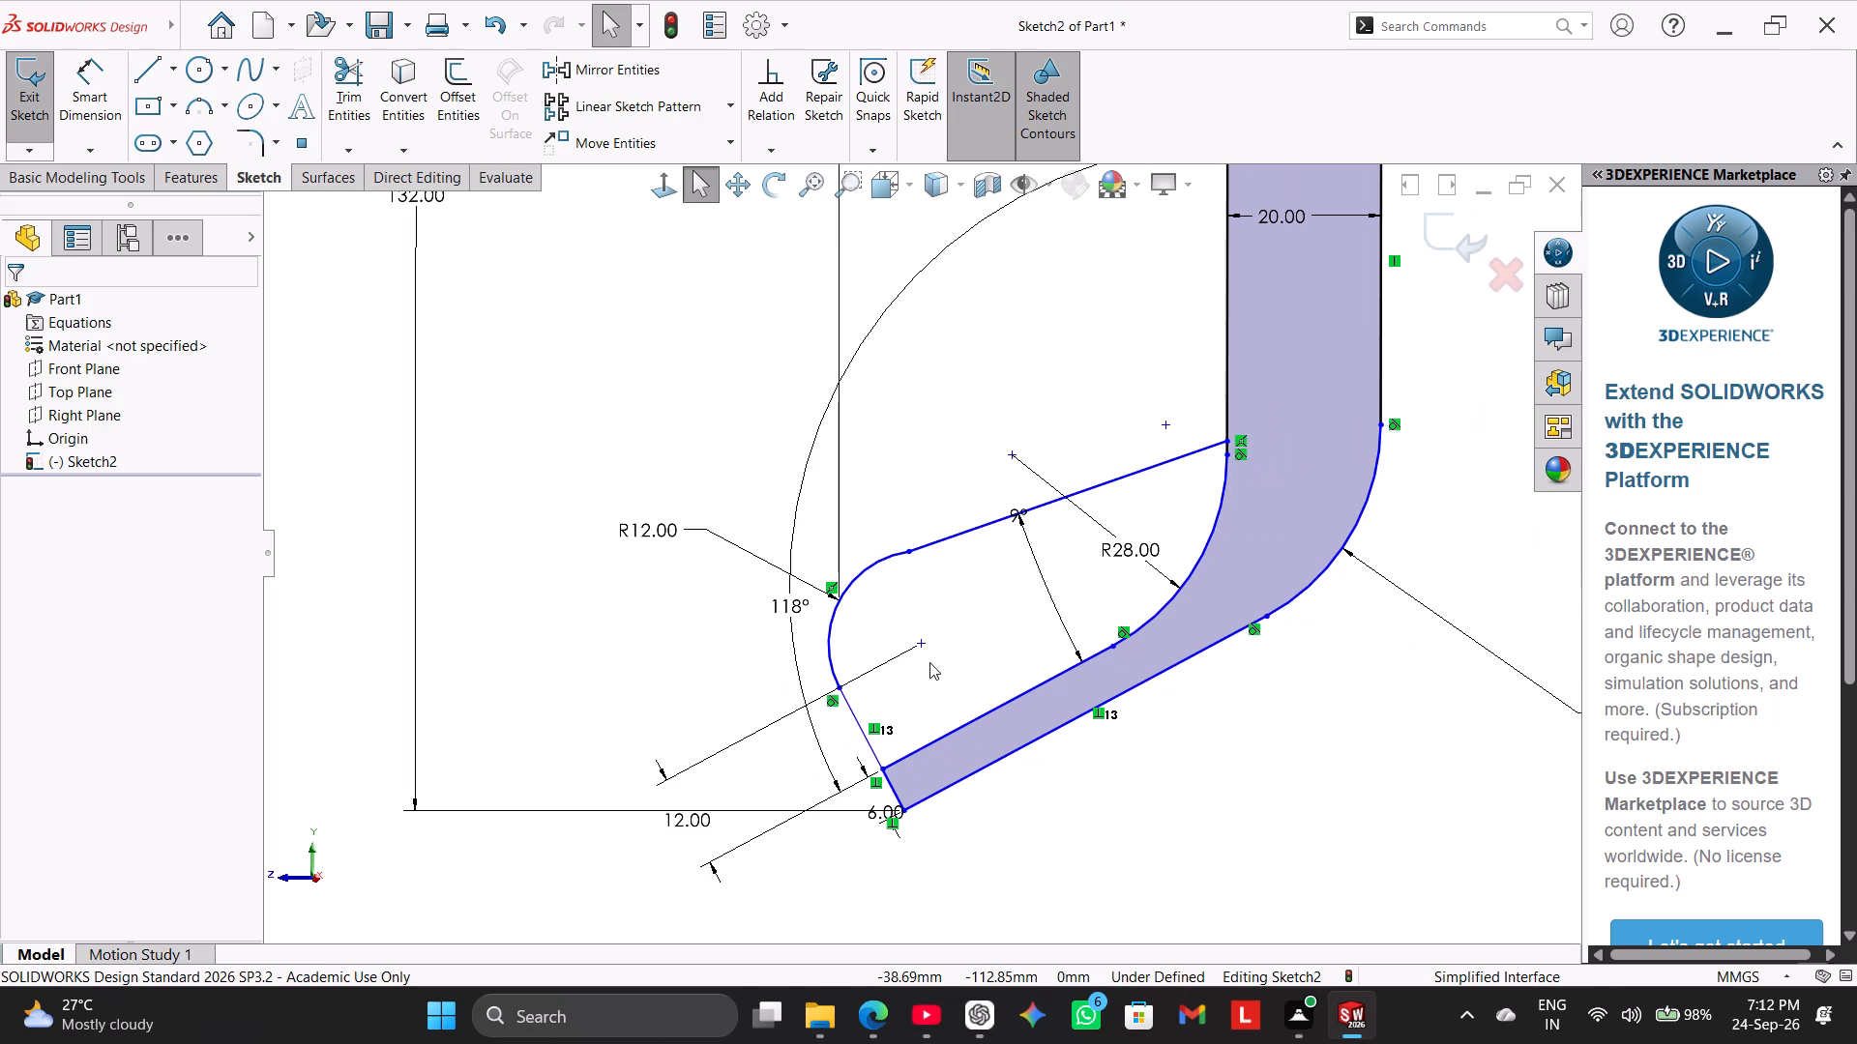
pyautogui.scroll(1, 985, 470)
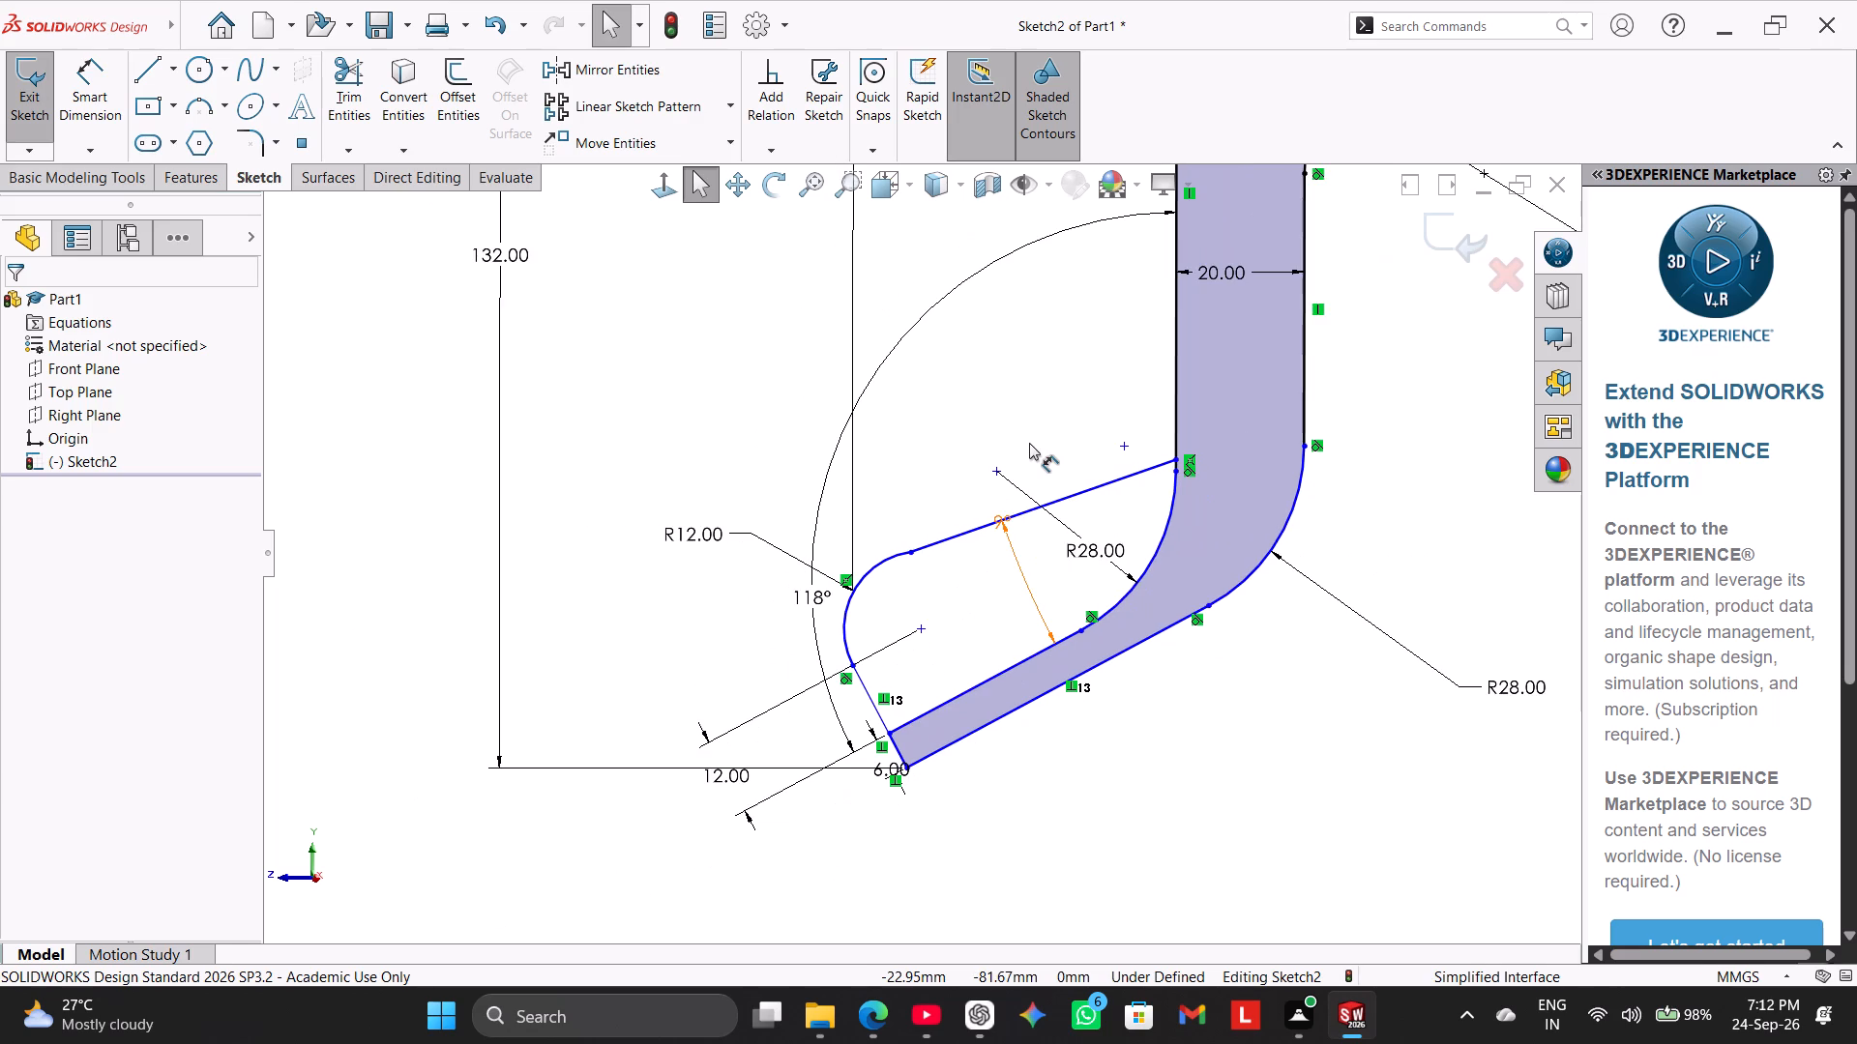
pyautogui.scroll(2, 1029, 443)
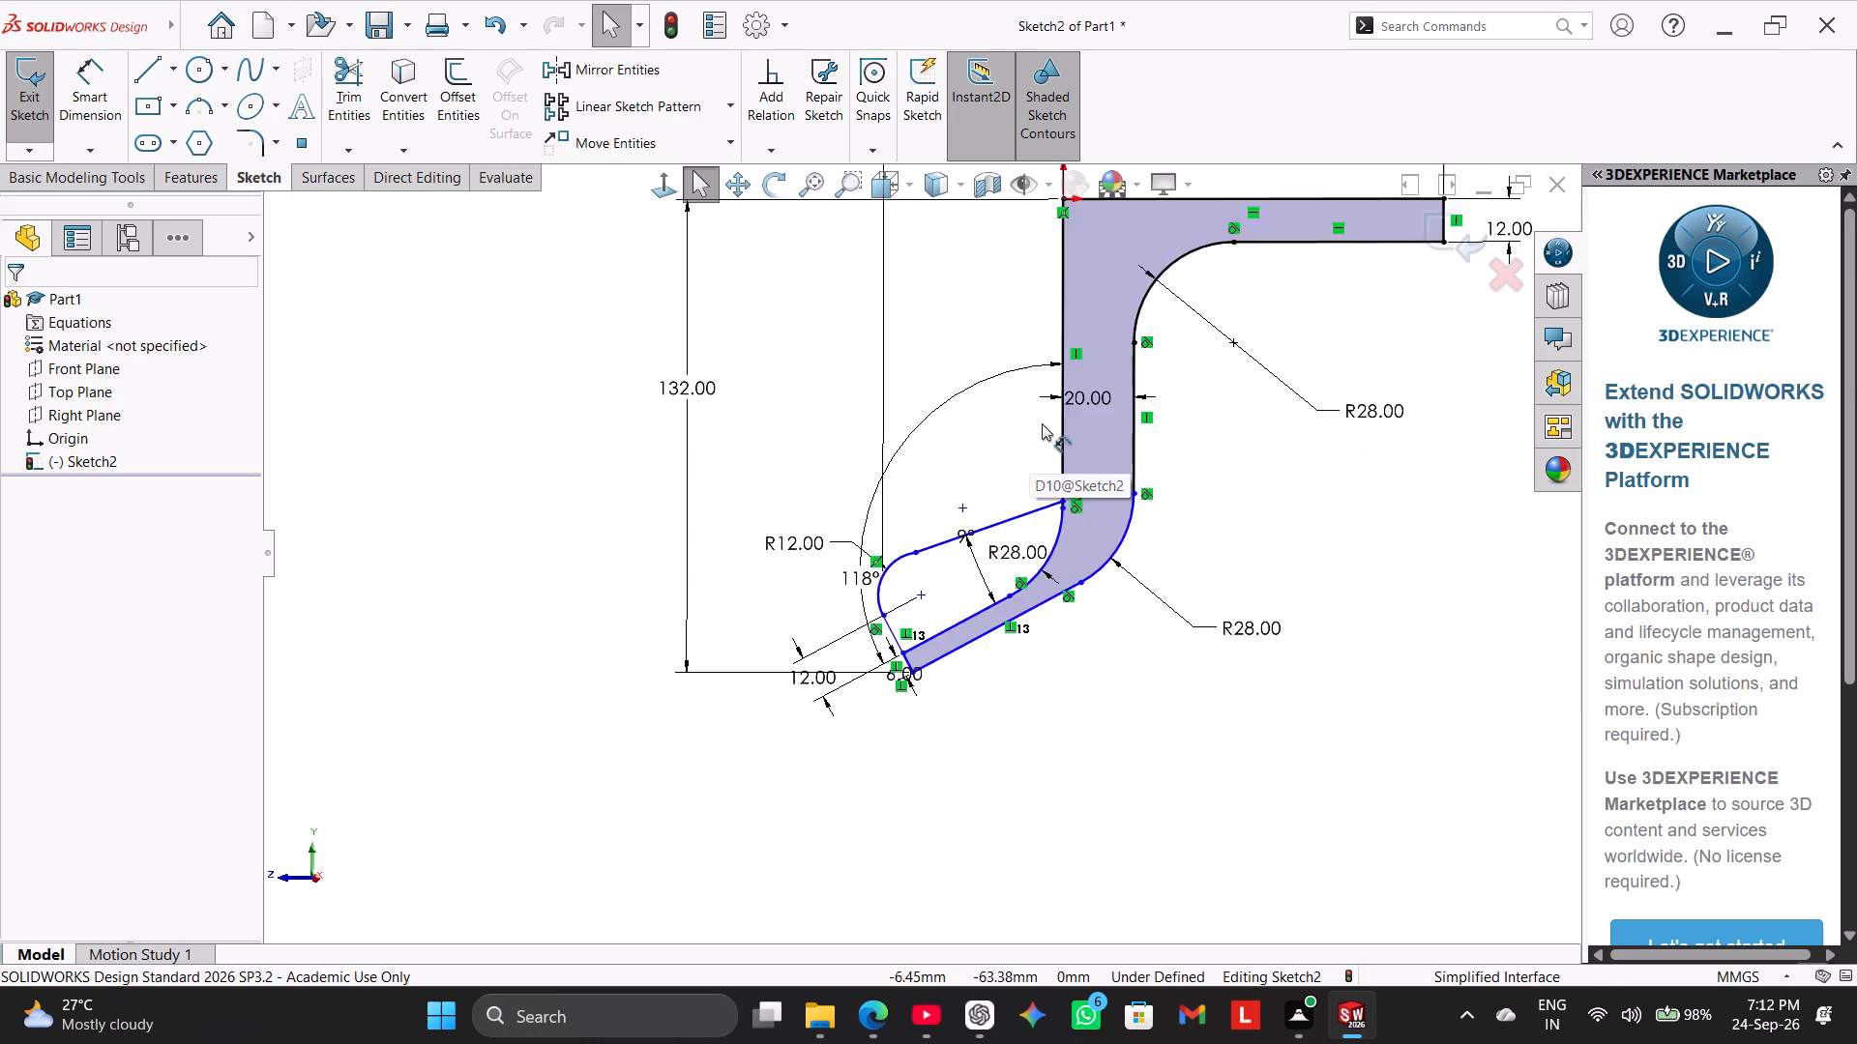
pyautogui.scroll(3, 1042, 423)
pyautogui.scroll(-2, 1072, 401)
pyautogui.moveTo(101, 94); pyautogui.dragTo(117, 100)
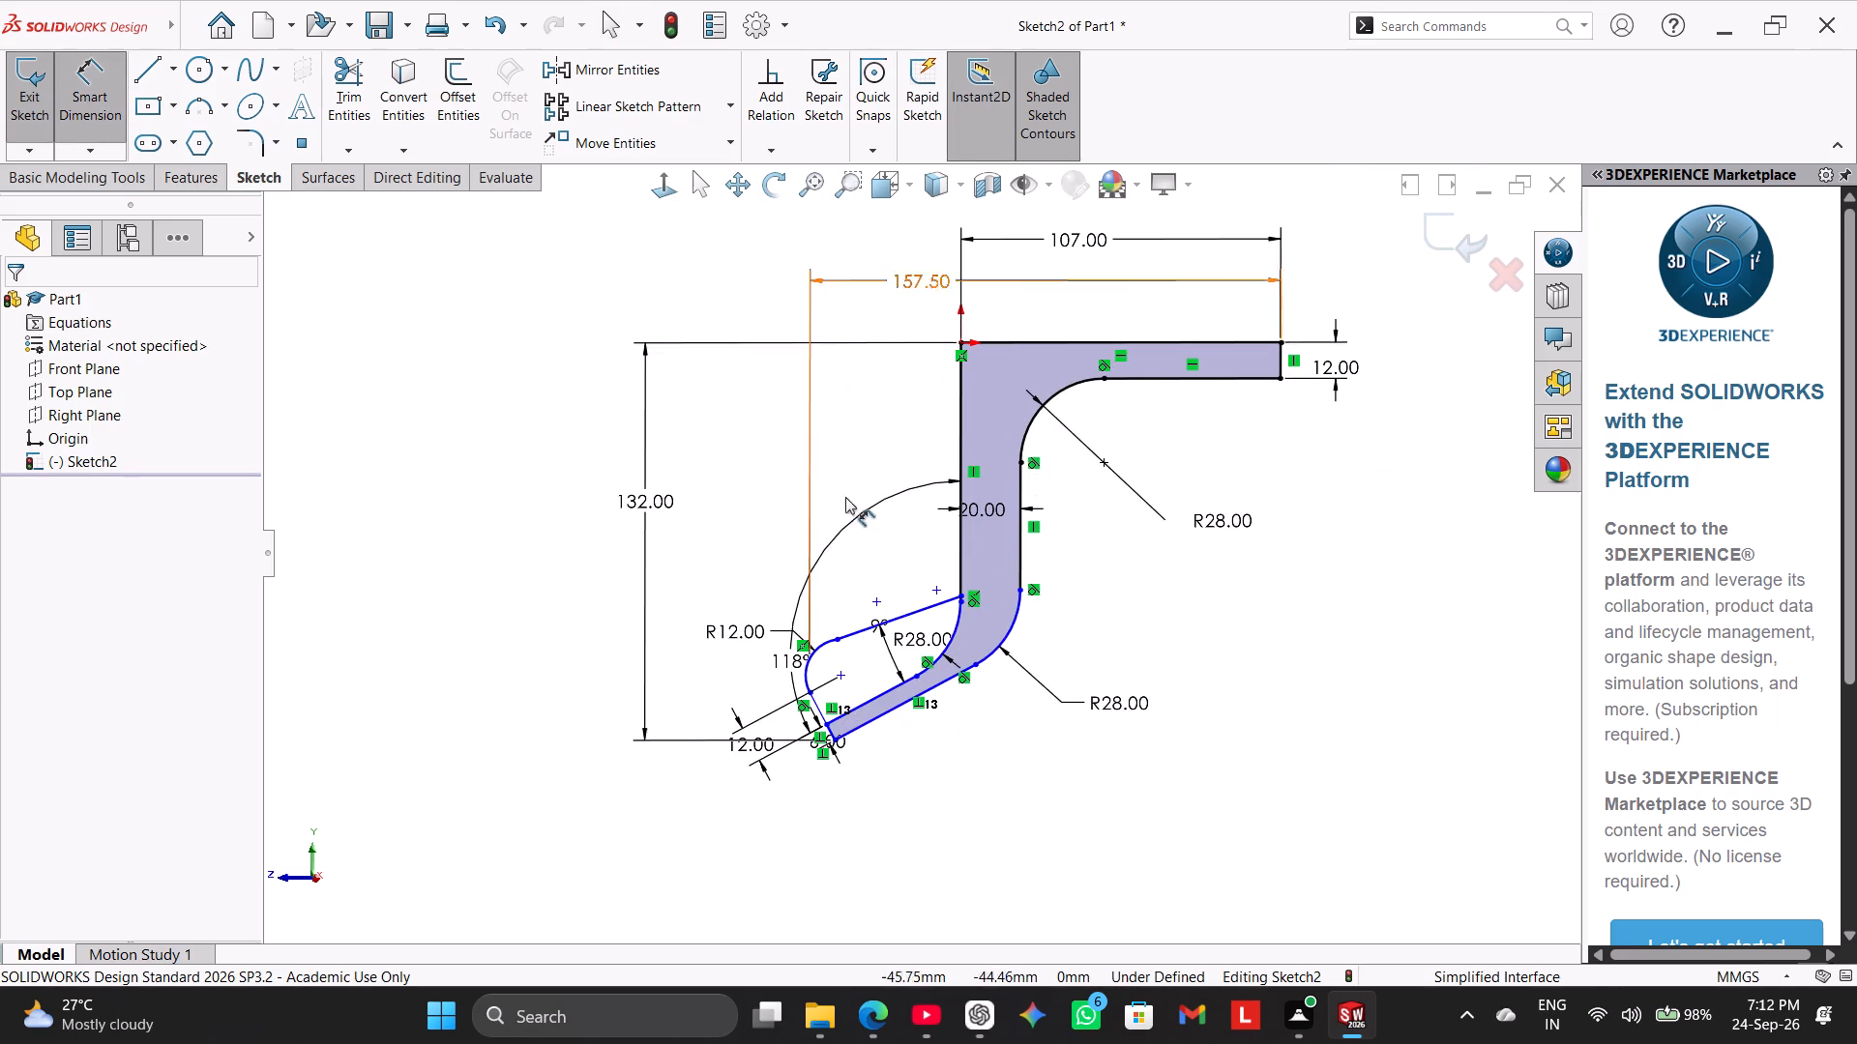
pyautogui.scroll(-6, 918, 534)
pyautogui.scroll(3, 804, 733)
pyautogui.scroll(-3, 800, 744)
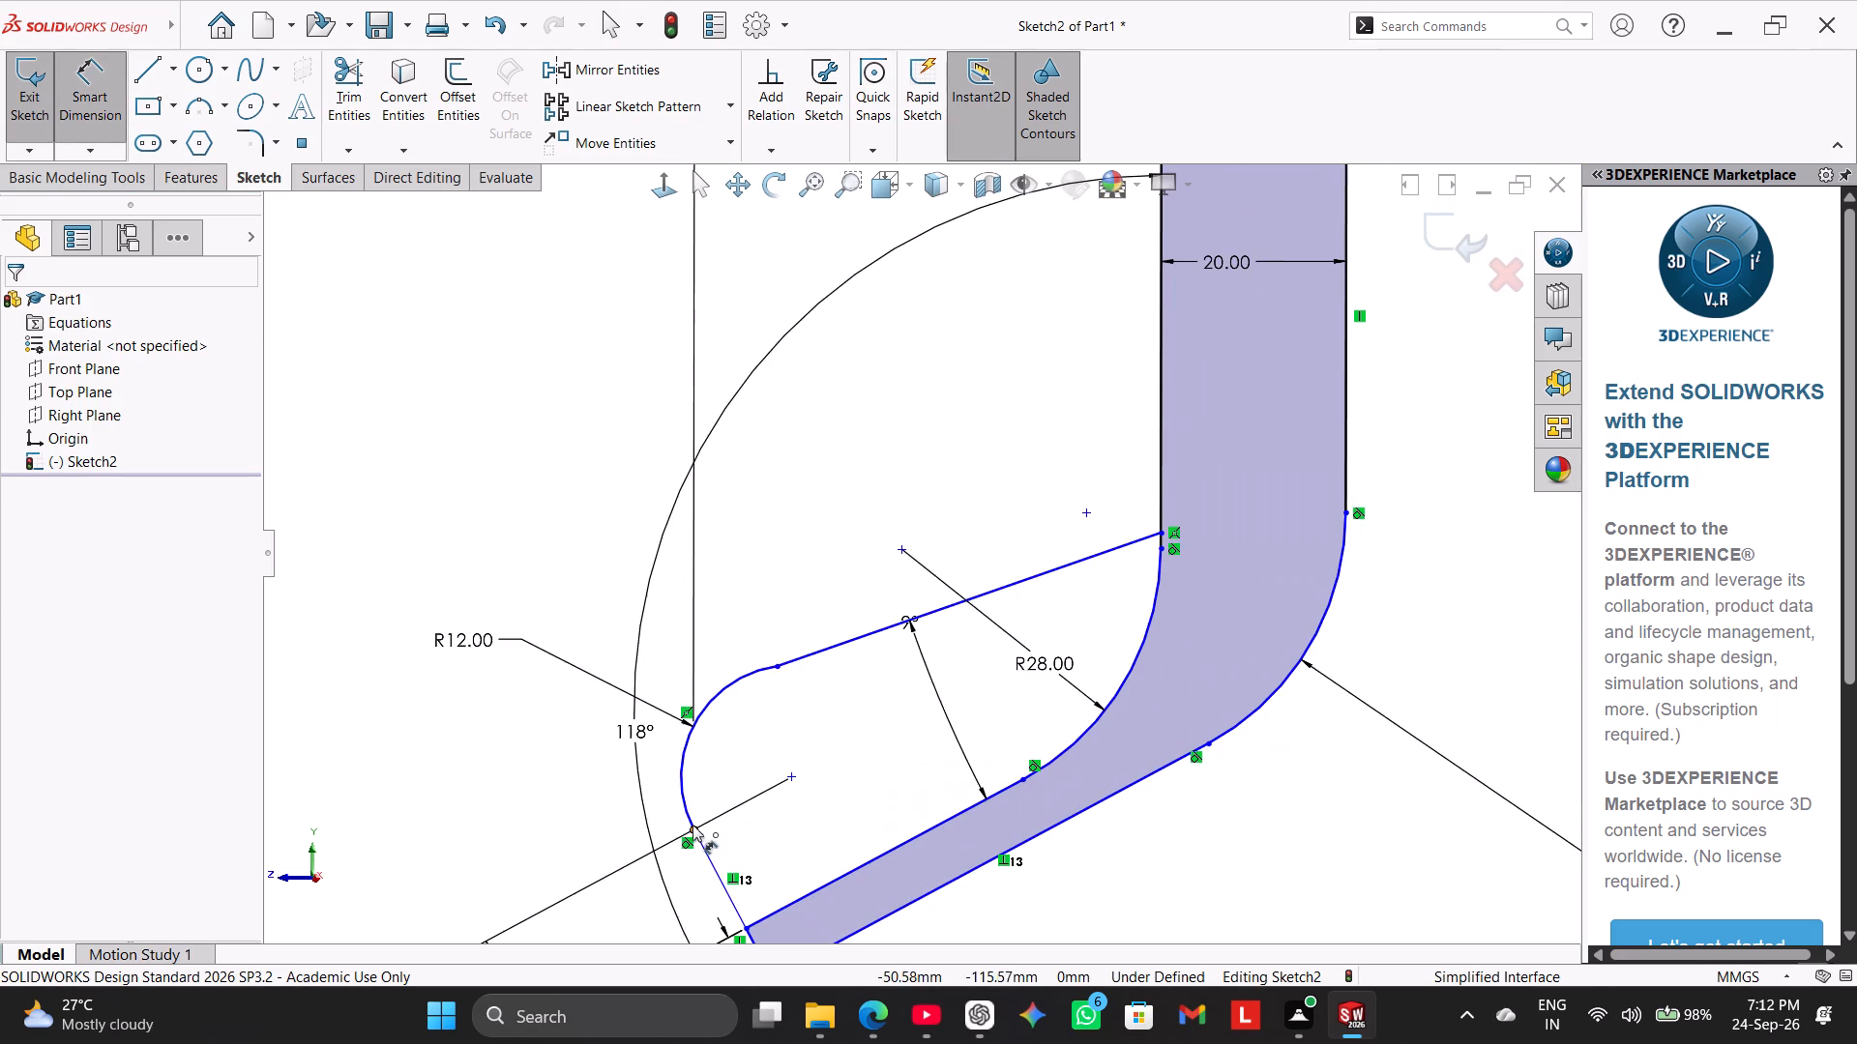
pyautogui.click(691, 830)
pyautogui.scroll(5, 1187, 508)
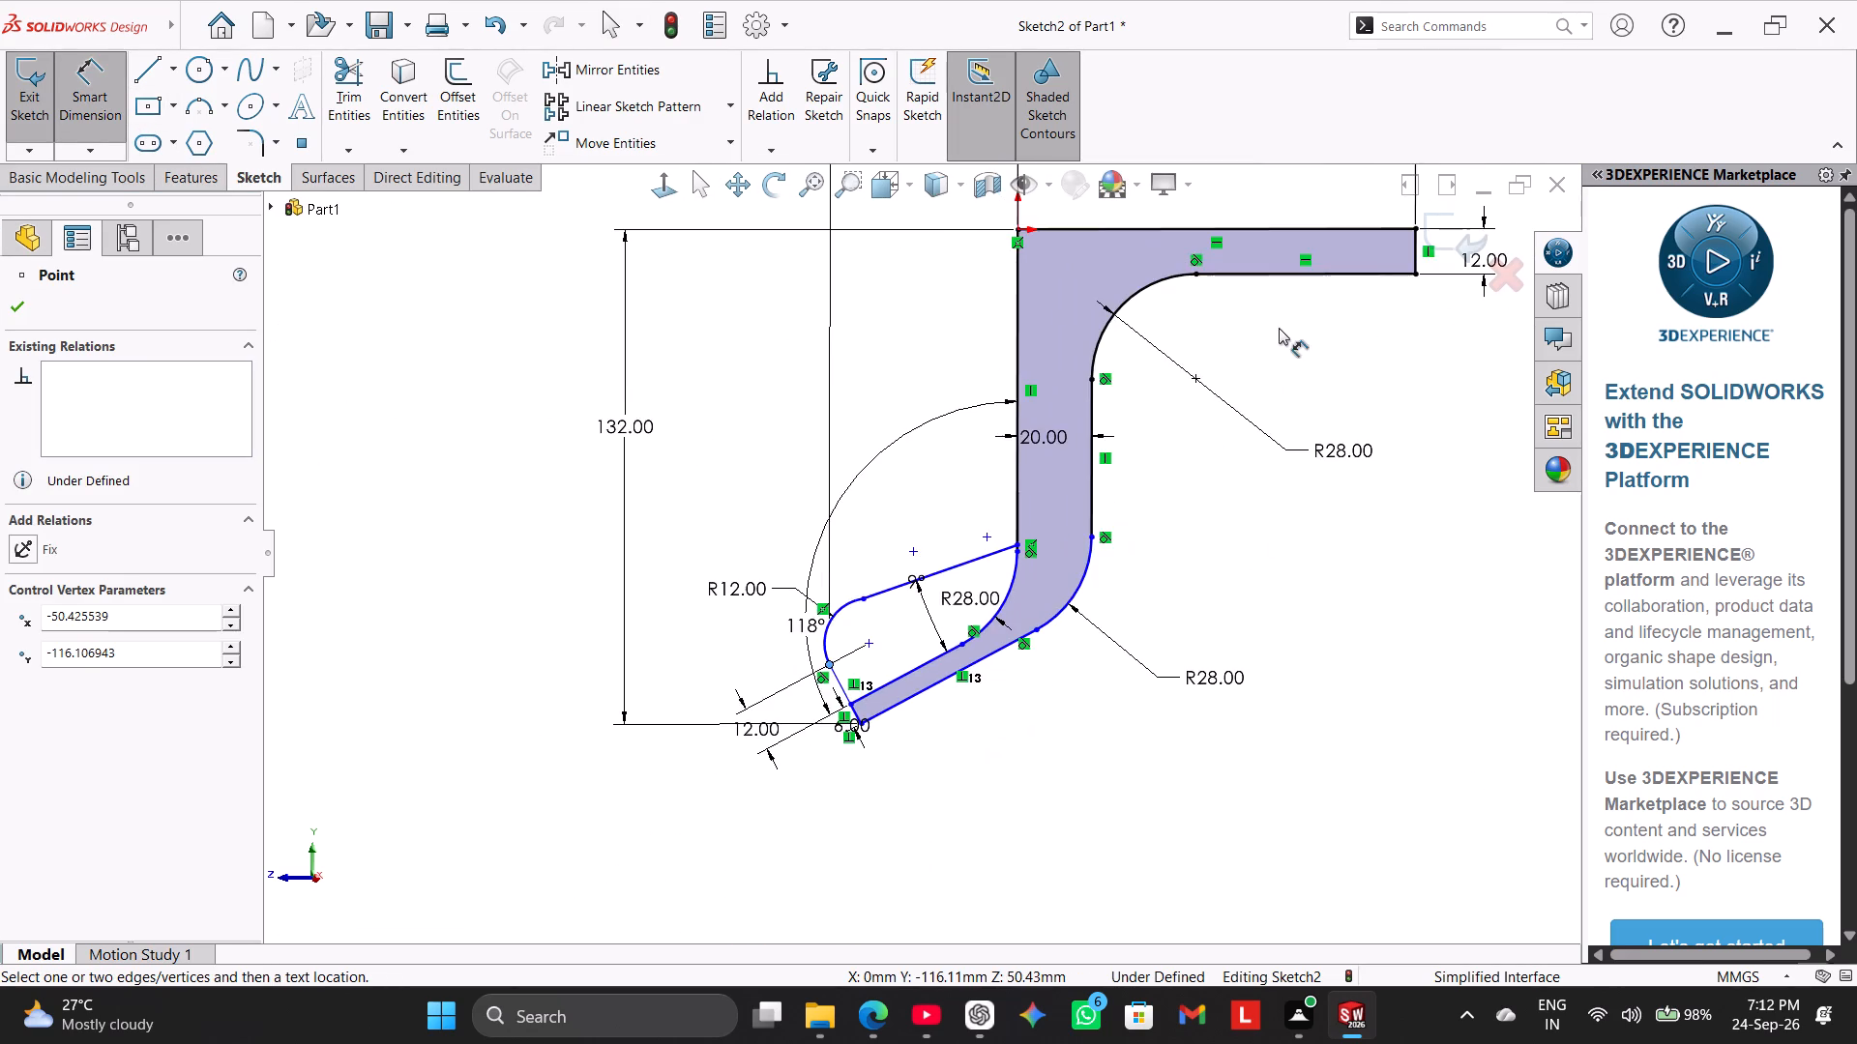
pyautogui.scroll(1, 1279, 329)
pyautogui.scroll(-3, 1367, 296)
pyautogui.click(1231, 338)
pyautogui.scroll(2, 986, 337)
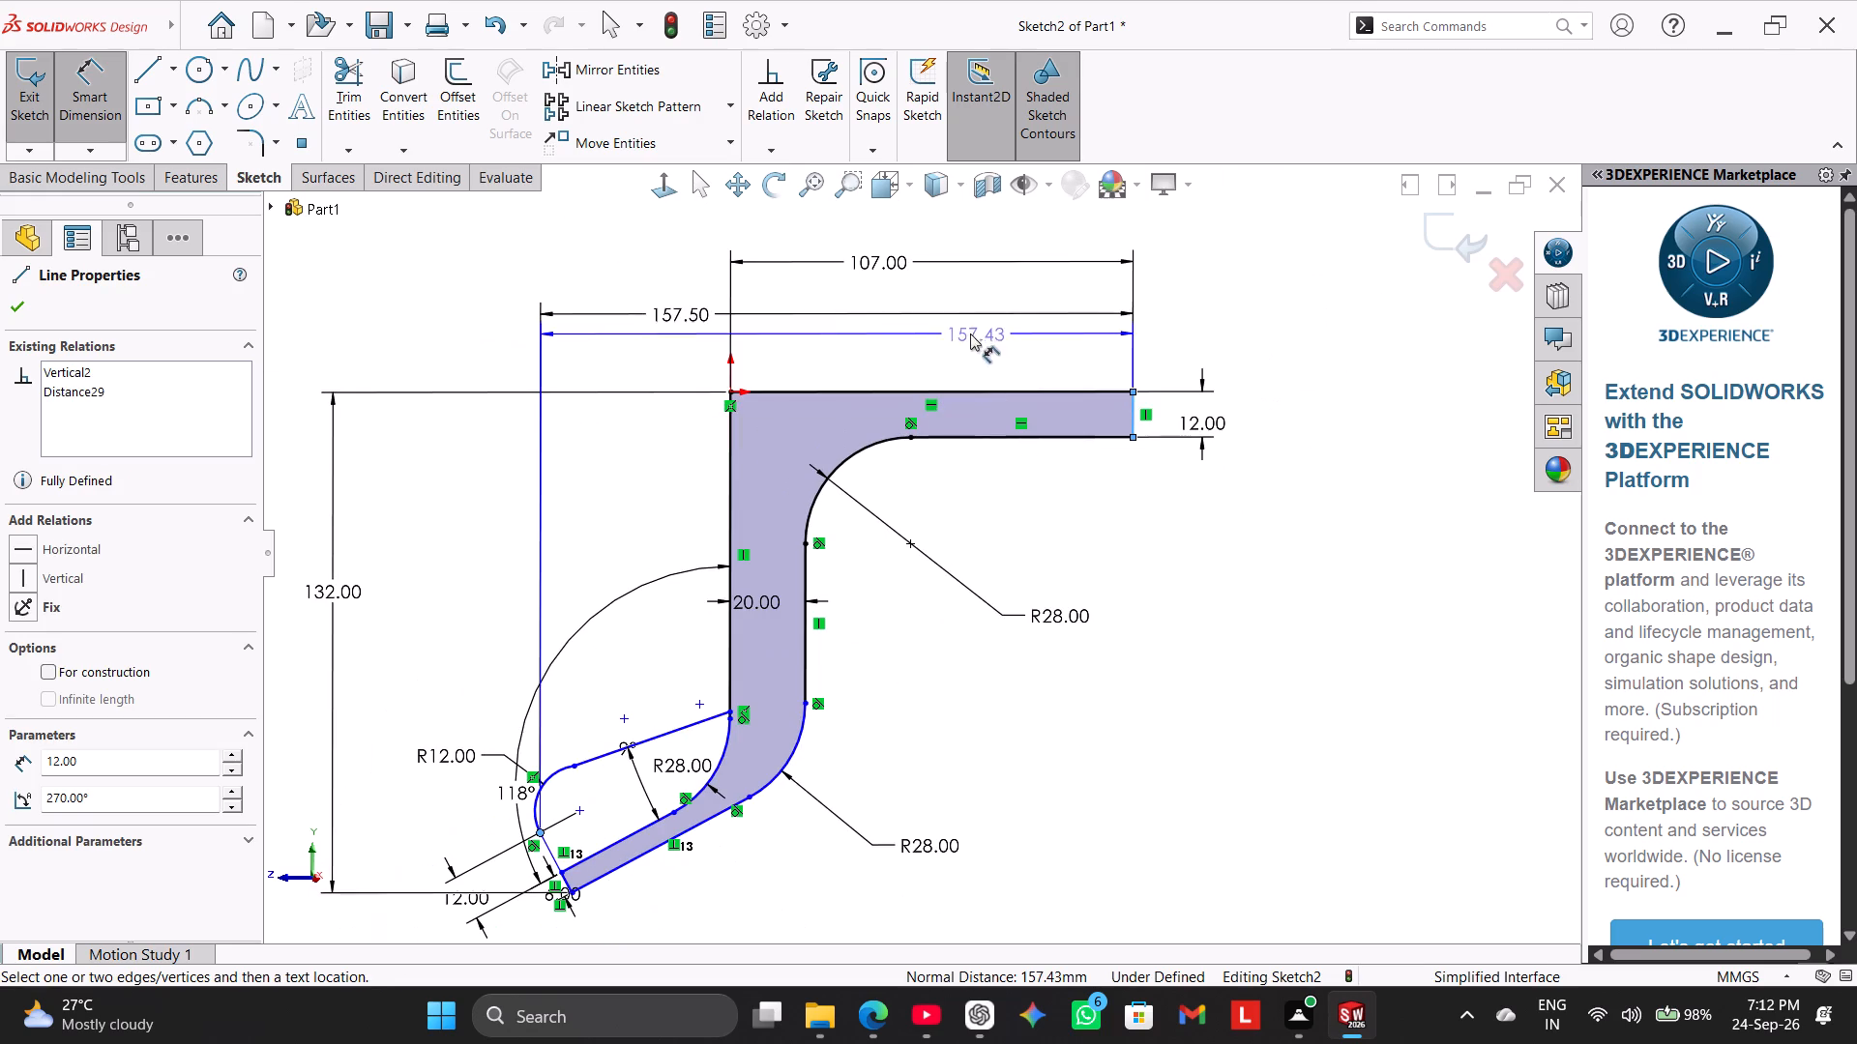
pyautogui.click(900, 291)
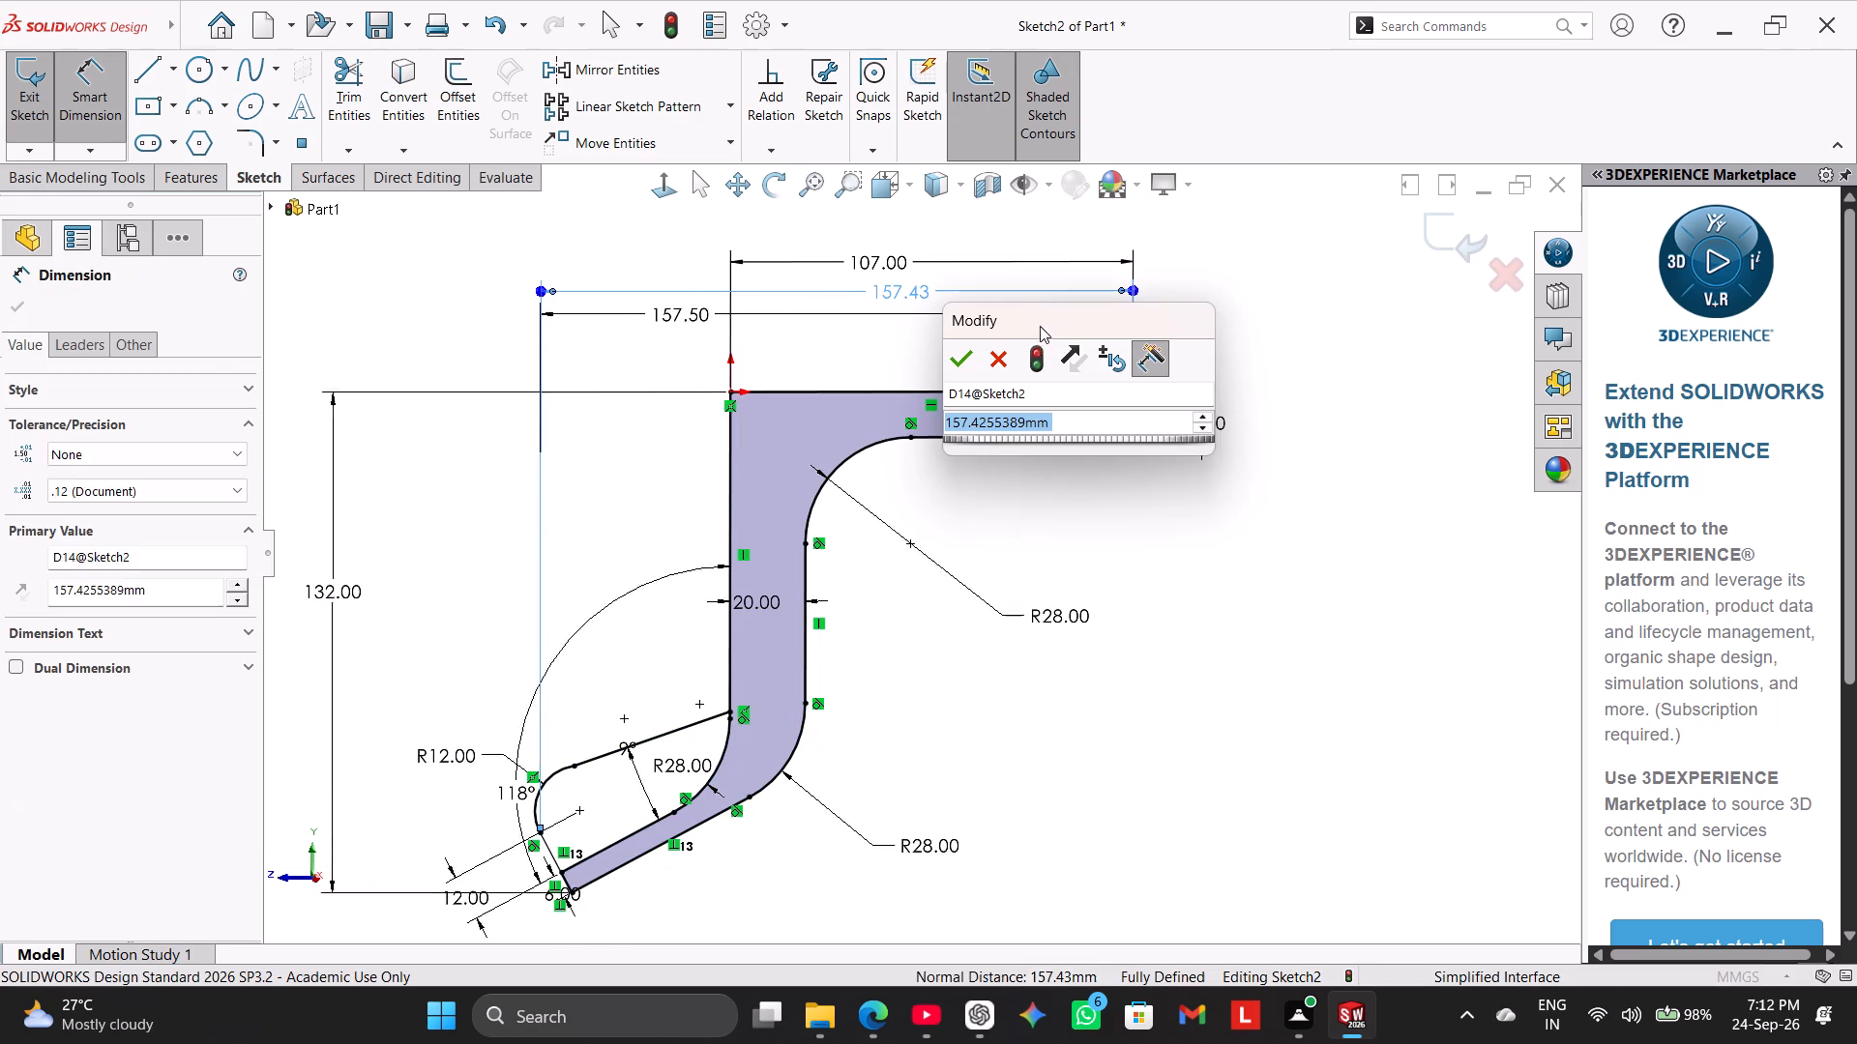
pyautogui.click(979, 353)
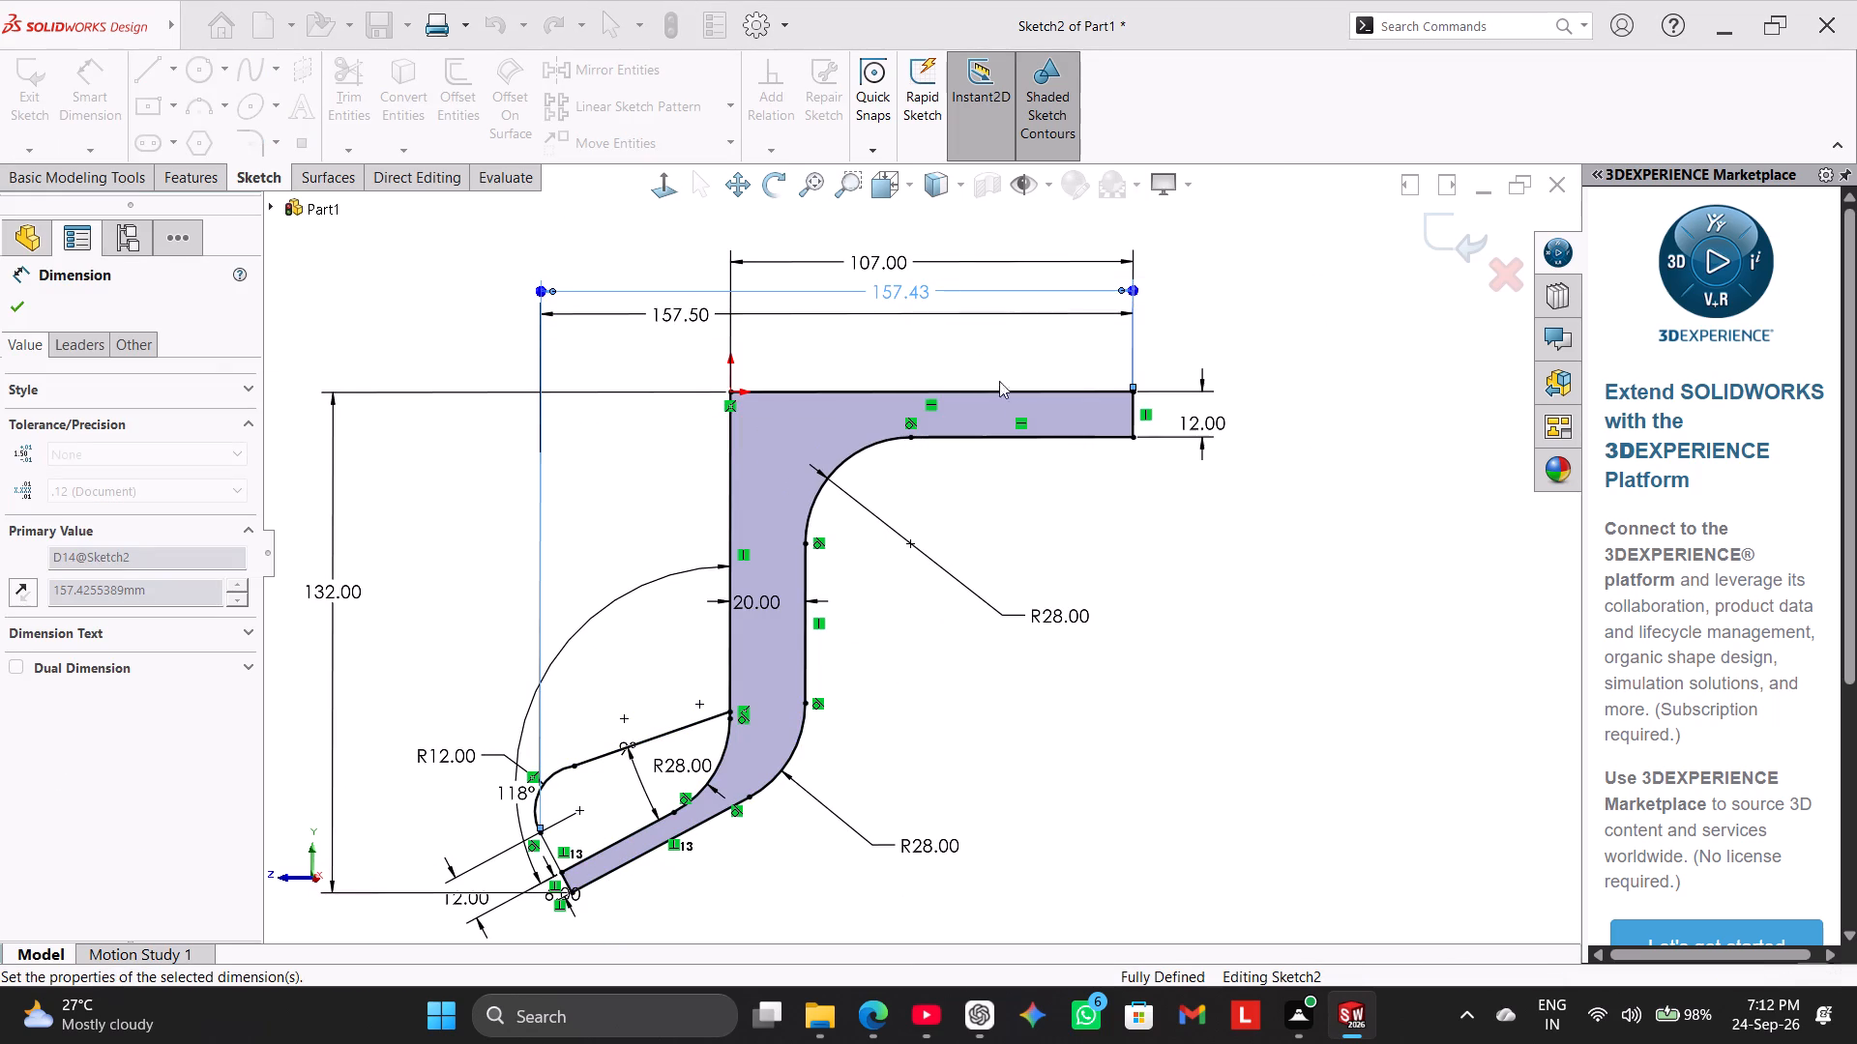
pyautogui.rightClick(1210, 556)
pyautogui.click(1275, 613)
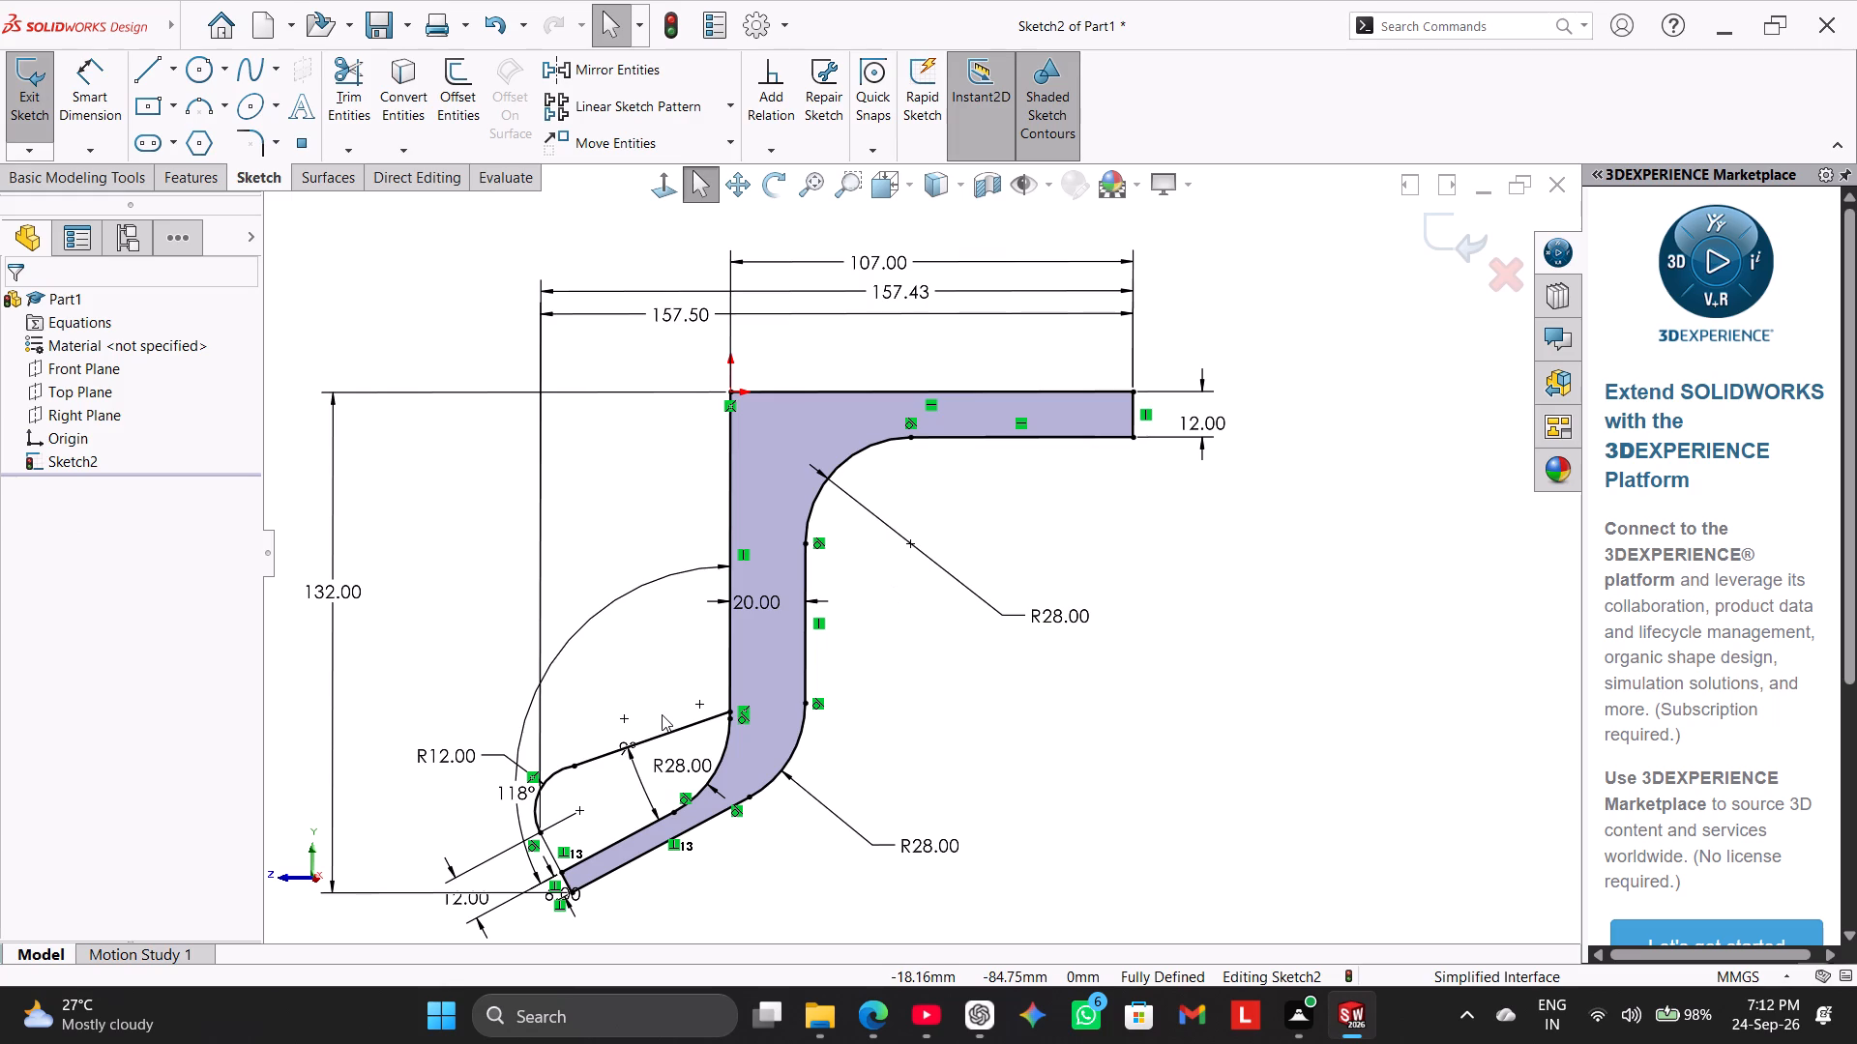
# Examine the rounded rib outline around the R12 arc and where the overall horizontal dimensions attach to it.
pyautogui.scroll(-2, 575, 750)
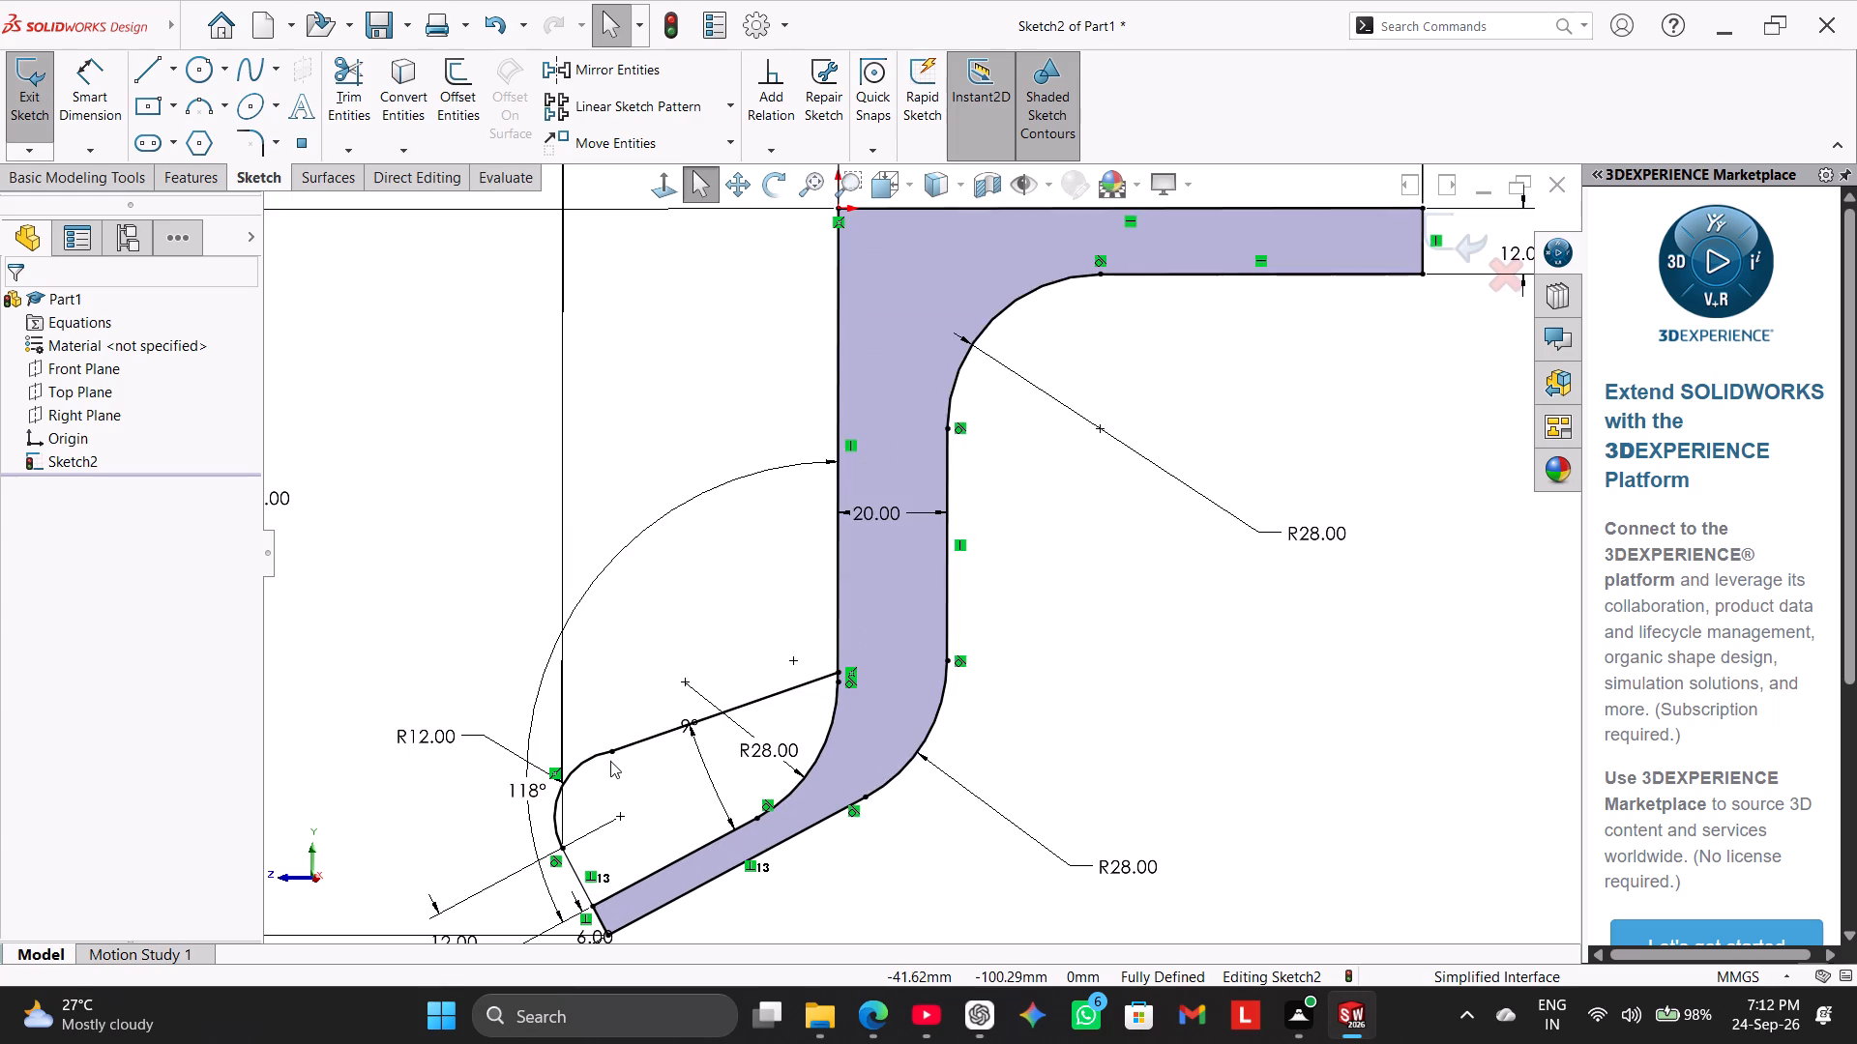
pyautogui.scroll(-2, 612, 763)
pyautogui.scroll(3, 617, 762)
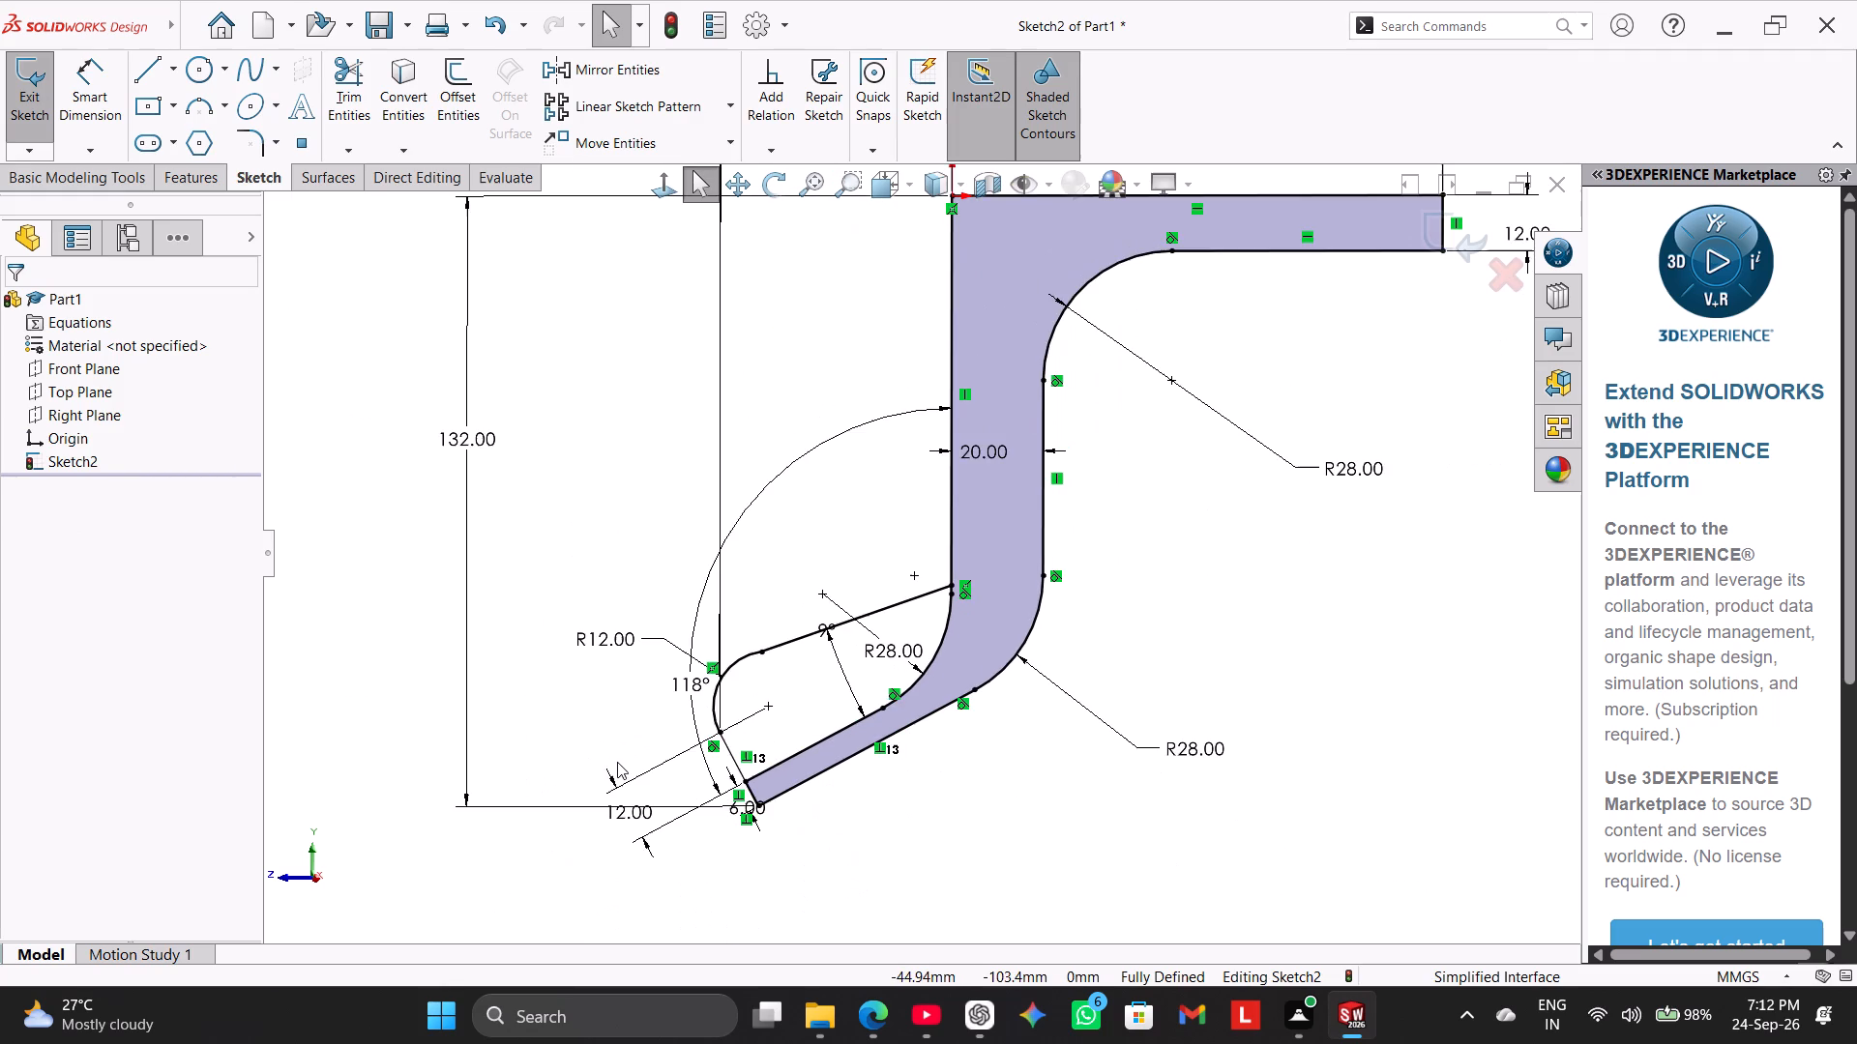
pyautogui.scroll(2, 736, 641)
pyautogui.scroll(-6, 784, 609)
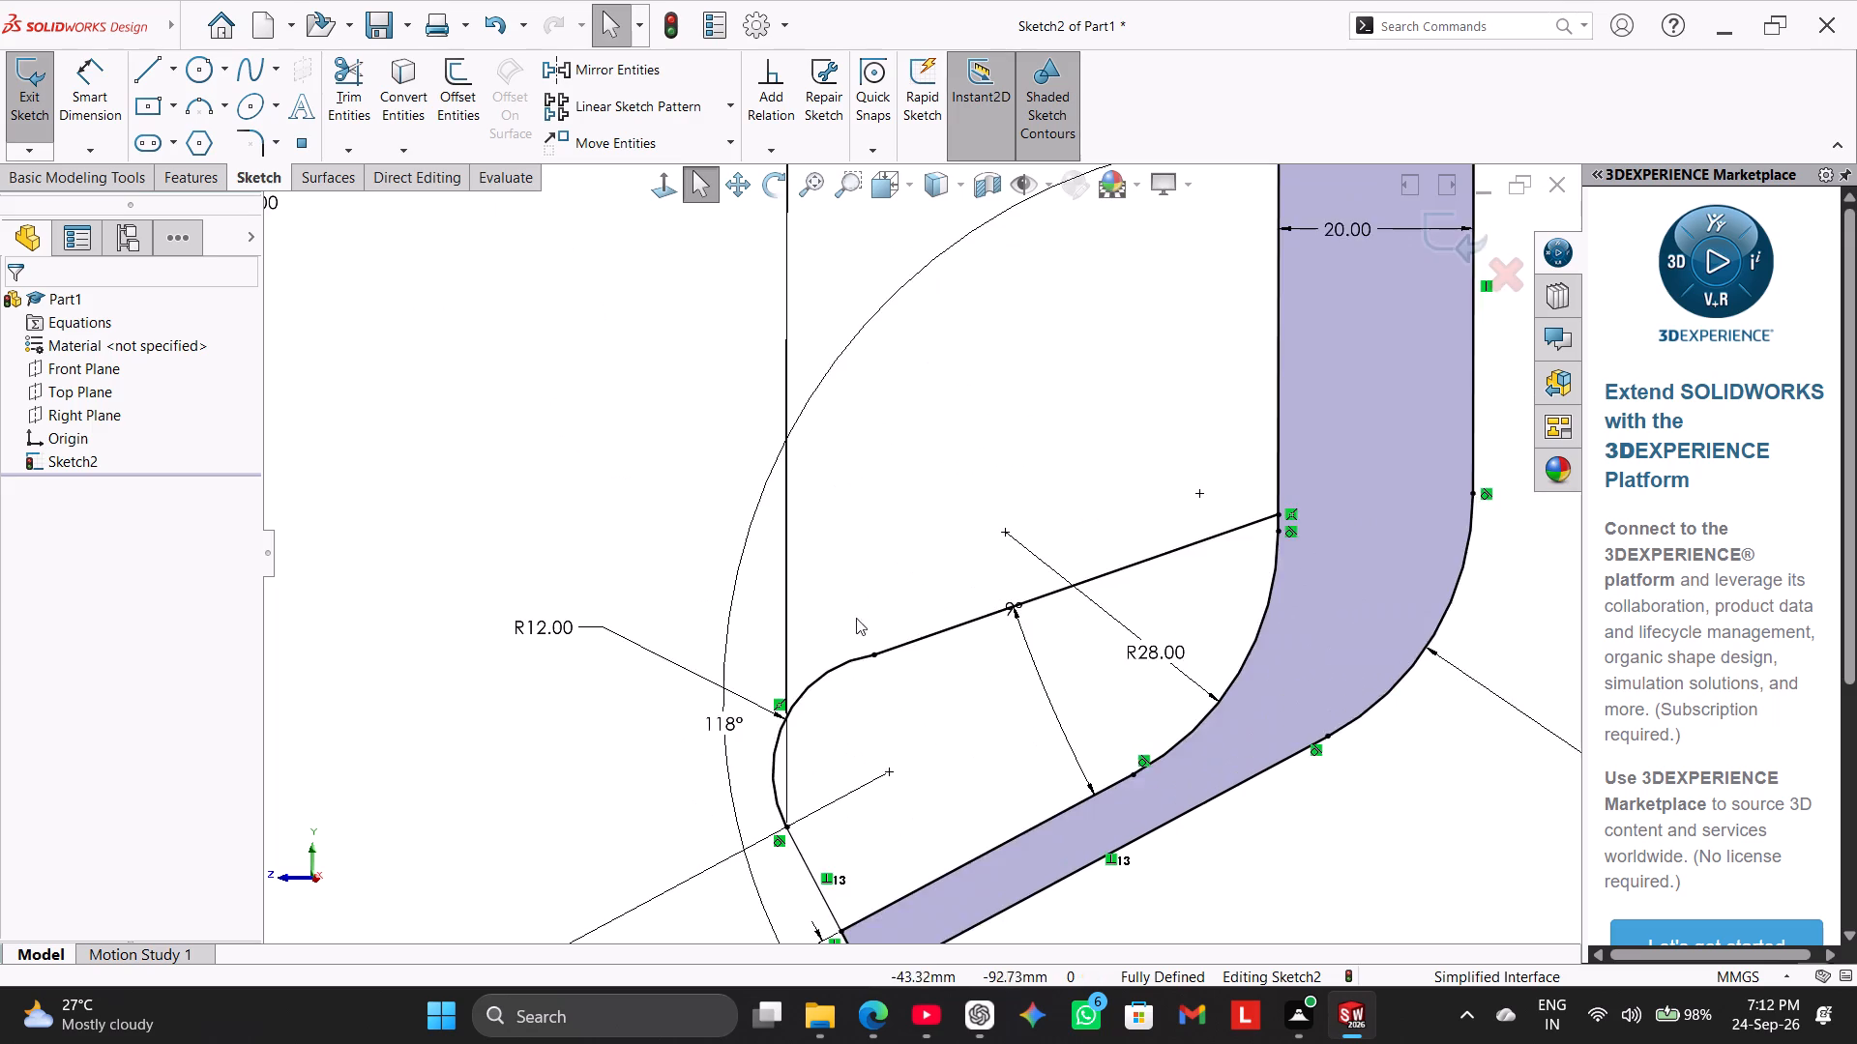
pyautogui.scroll(-6, 845, 671)
pyautogui.scroll(-4, 734, 680)
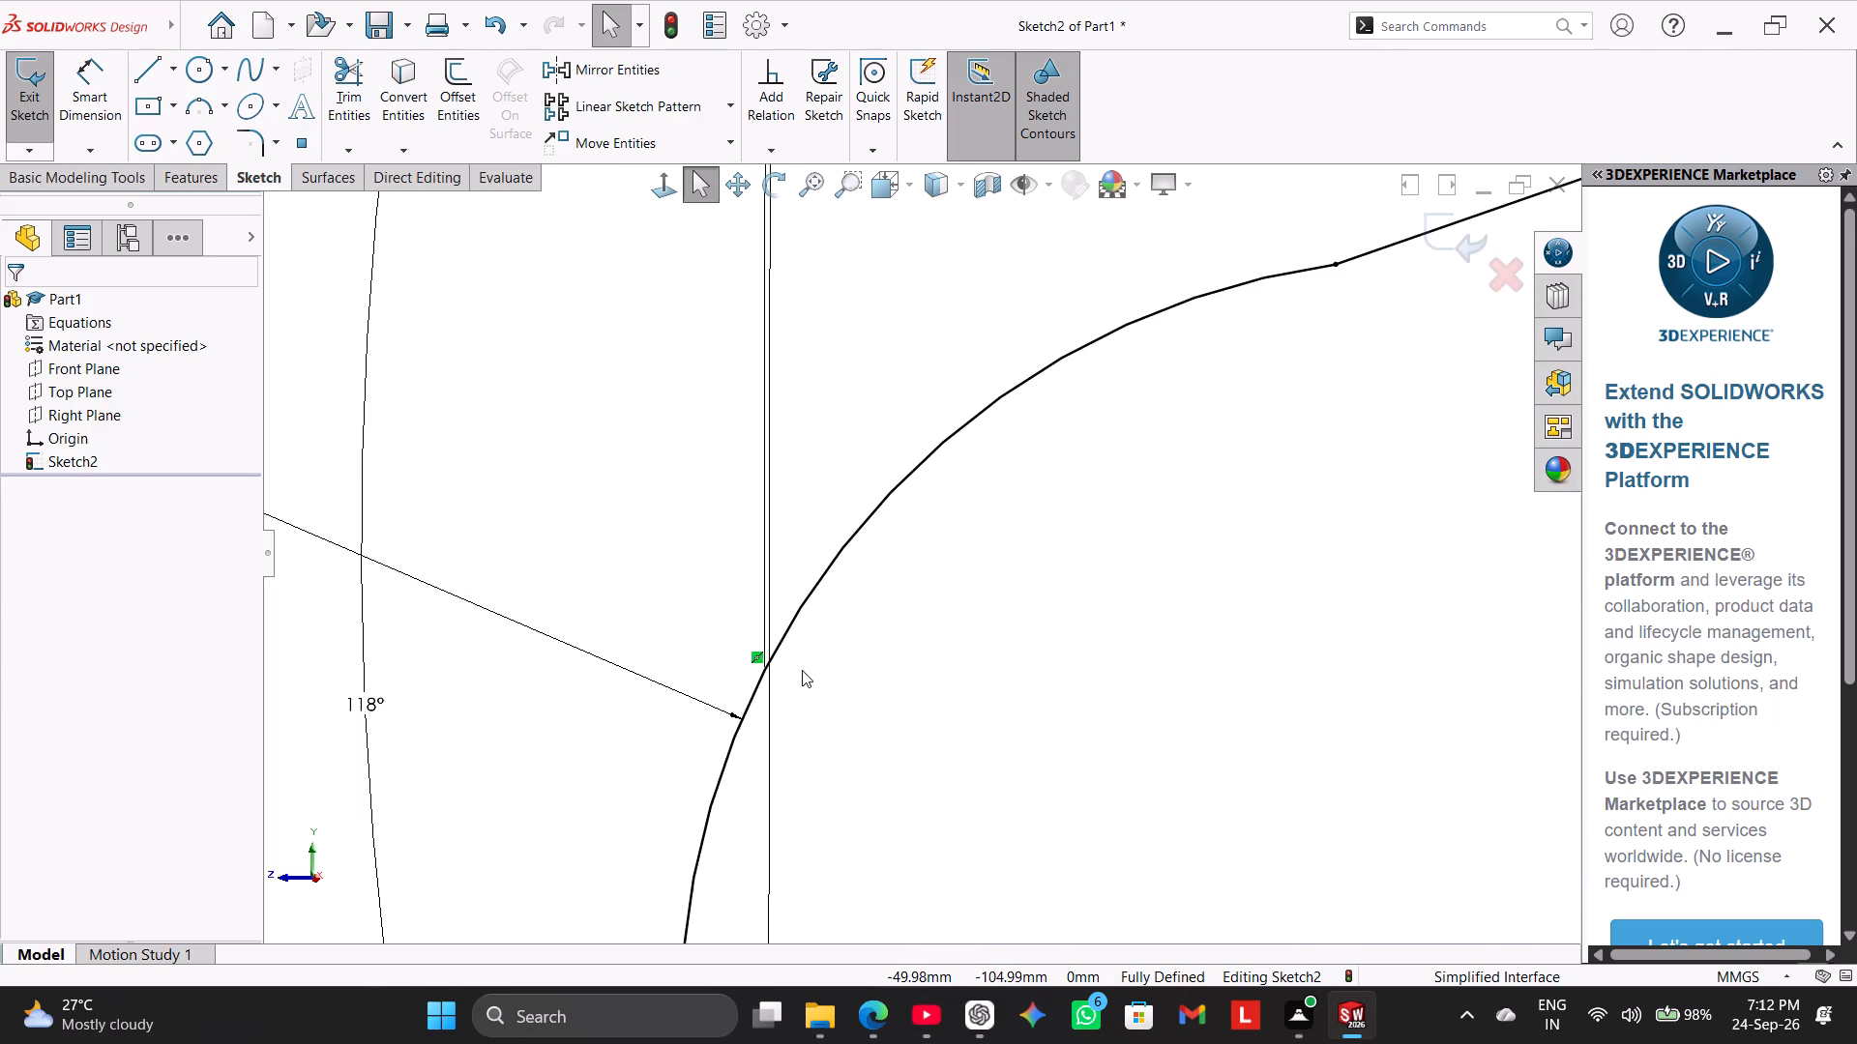
pyautogui.scroll(11, 815, 664)
pyautogui.scroll(-3, 1150, 593)
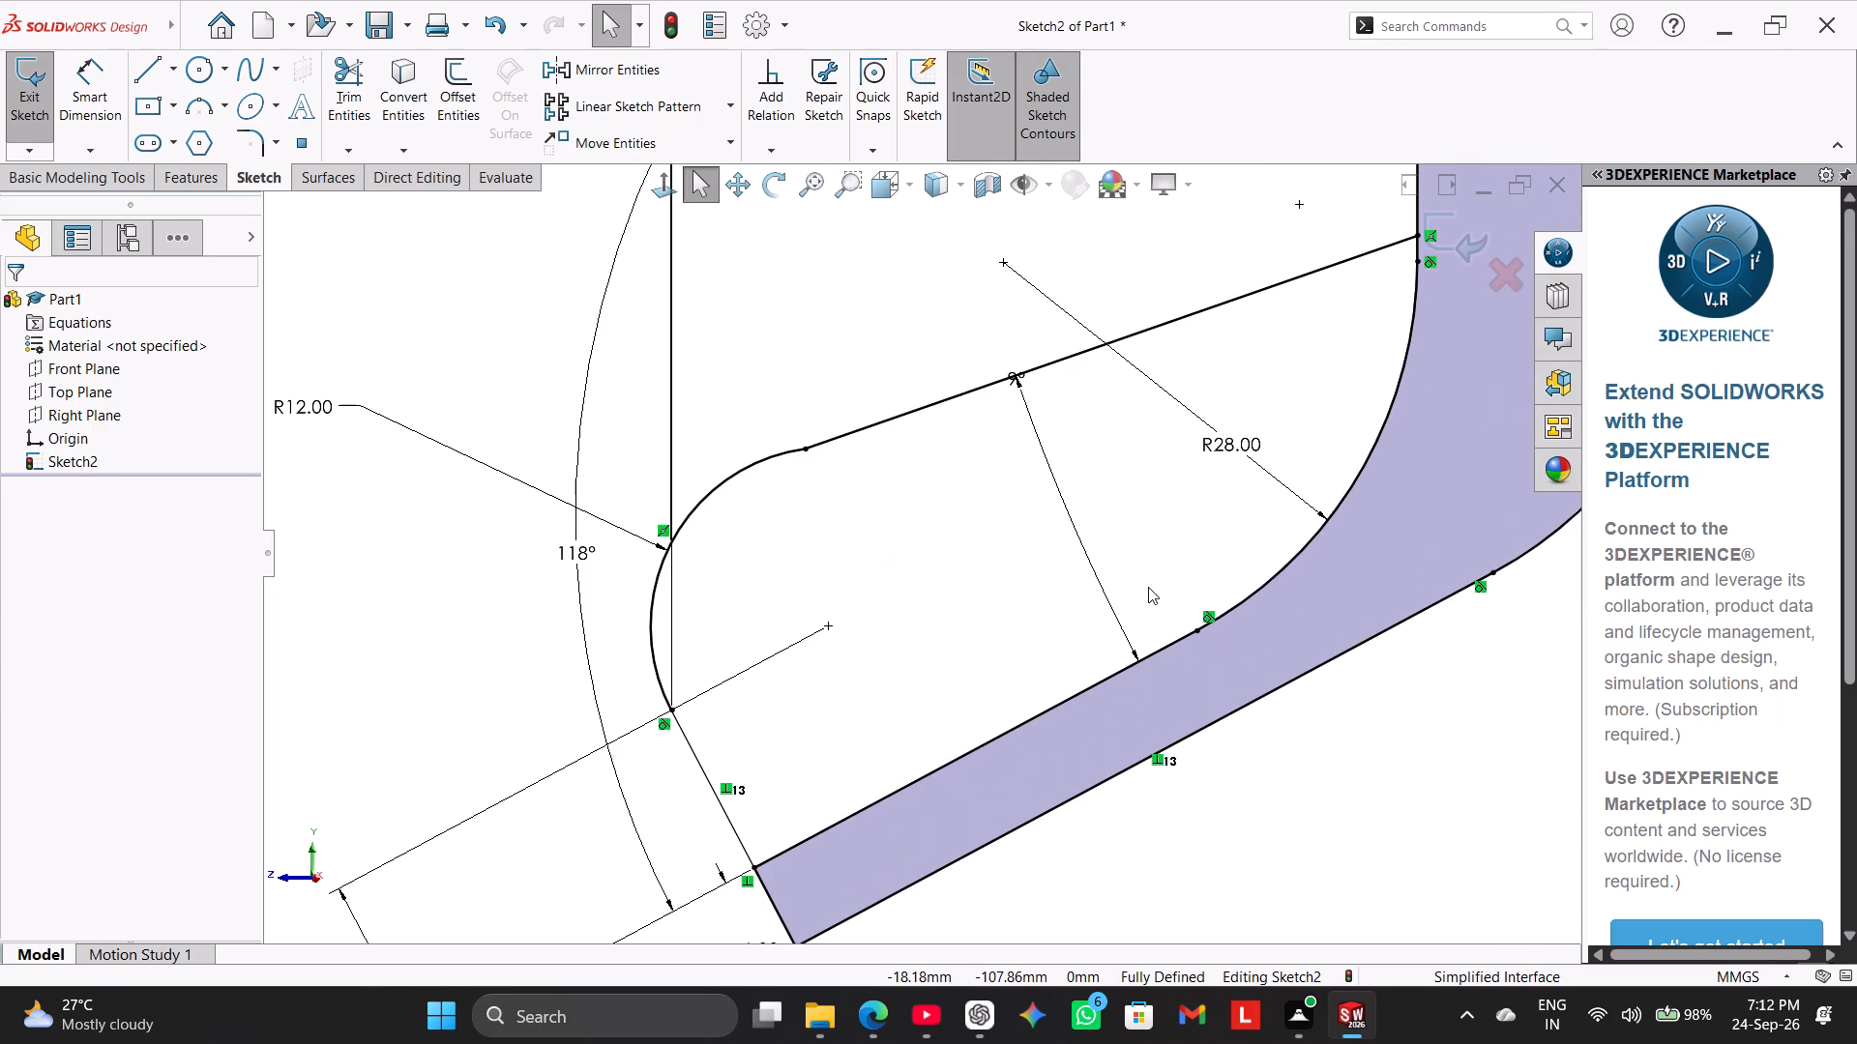
pyautogui.scroll(9, 1148, 587)
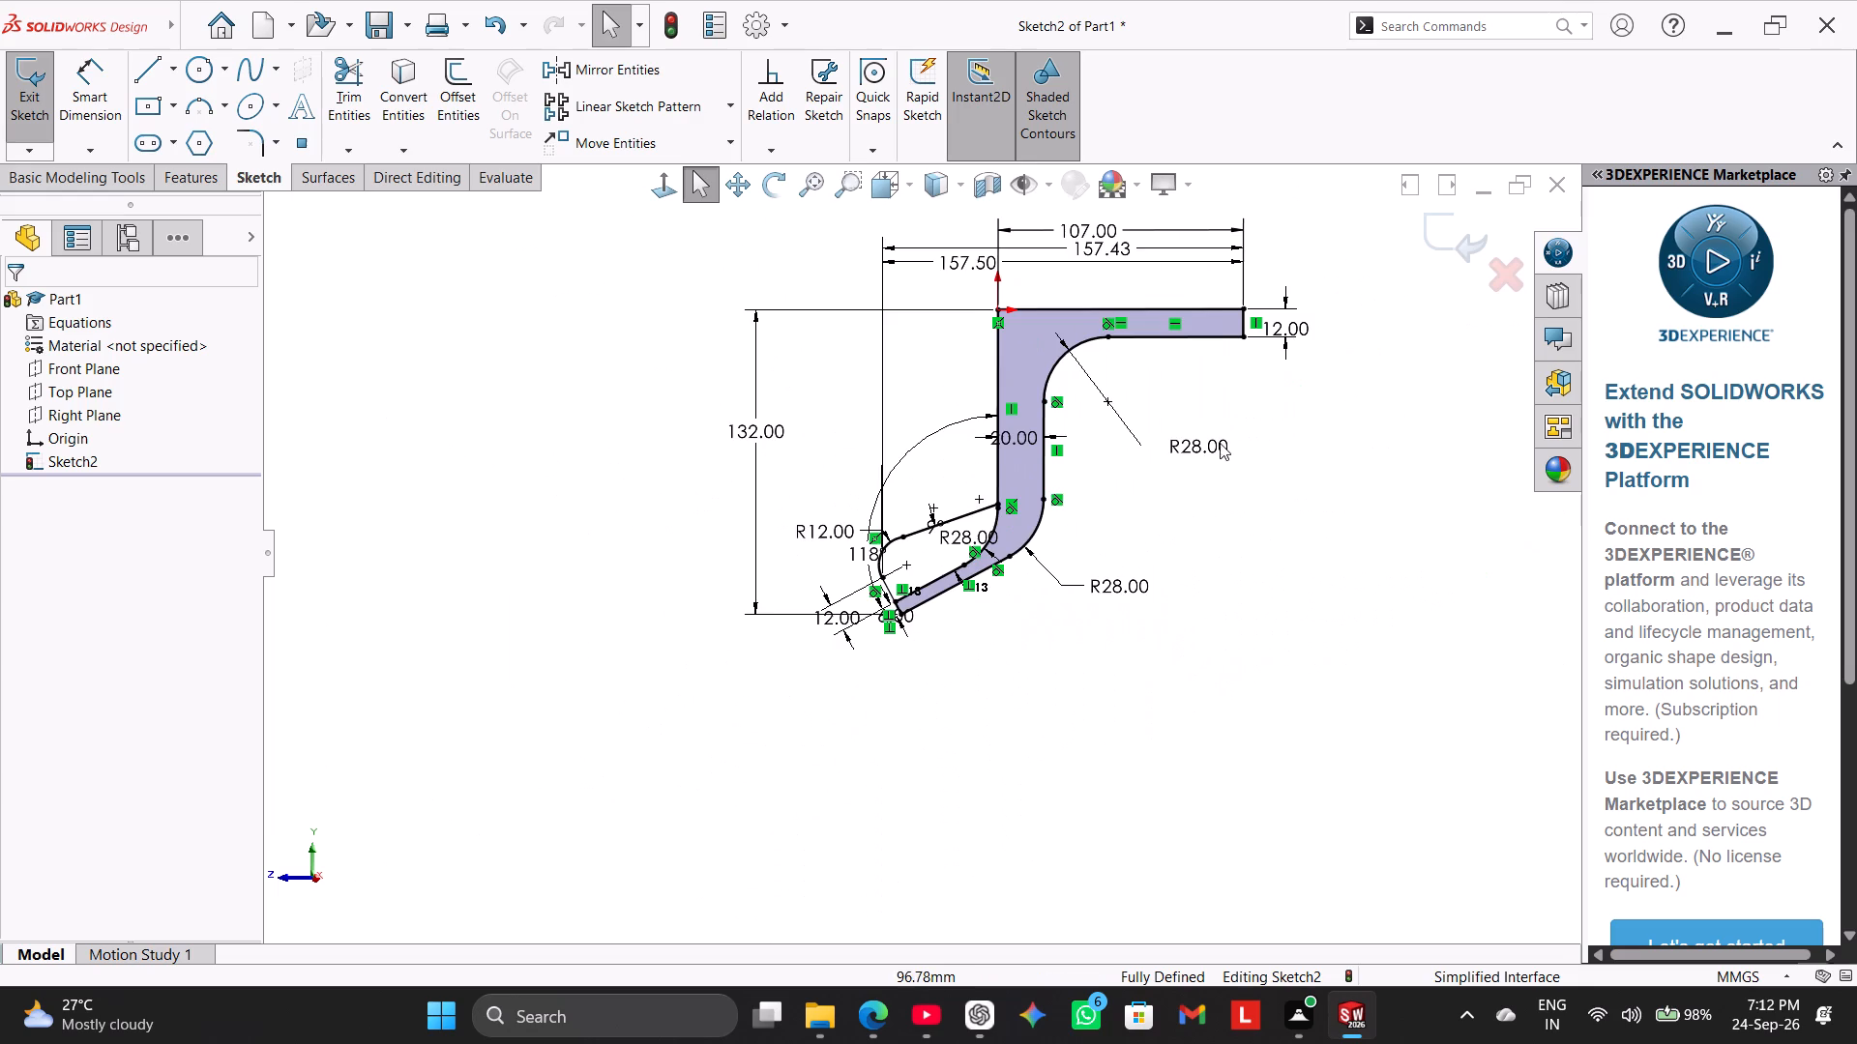
pyautogui.scroll(-2, 1220, 443)
pyautogui.scroll(2, 1043, 369)
pyautogui.scroll(-3, 1044, 360)
pyautogui.scroll(1, 1044, 360)
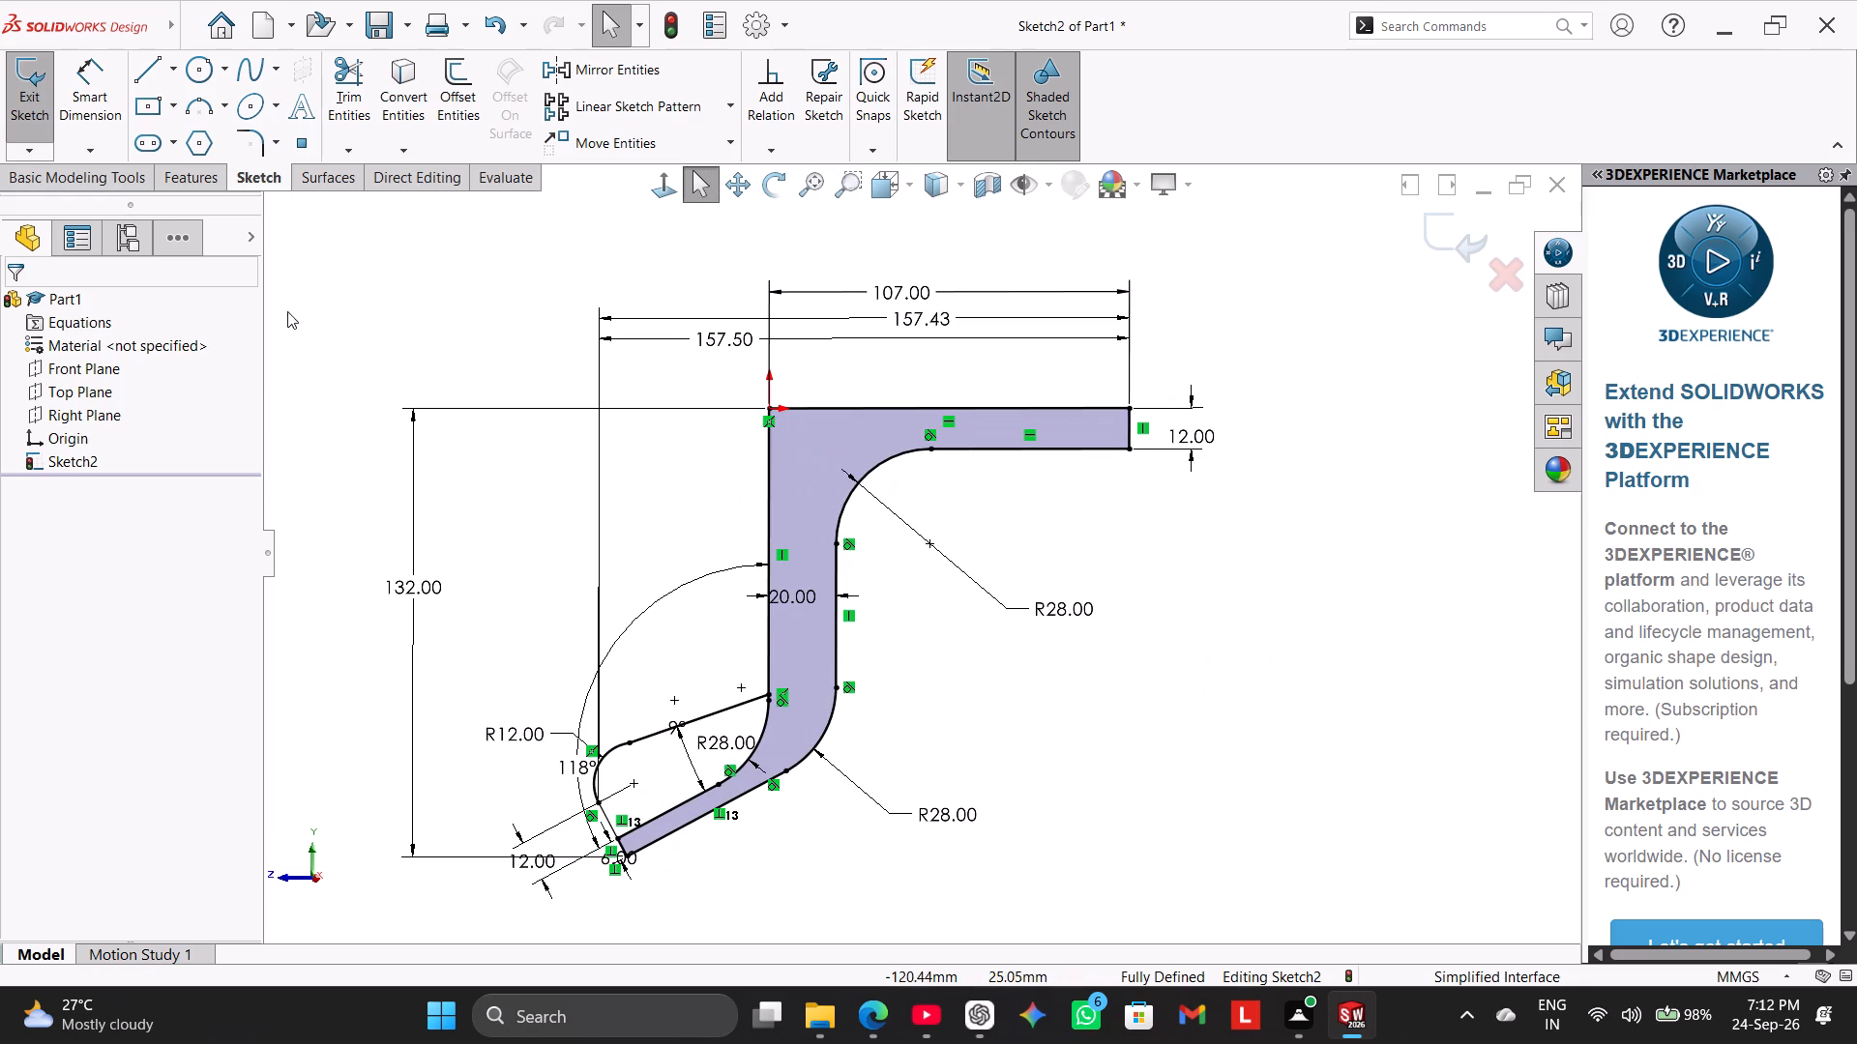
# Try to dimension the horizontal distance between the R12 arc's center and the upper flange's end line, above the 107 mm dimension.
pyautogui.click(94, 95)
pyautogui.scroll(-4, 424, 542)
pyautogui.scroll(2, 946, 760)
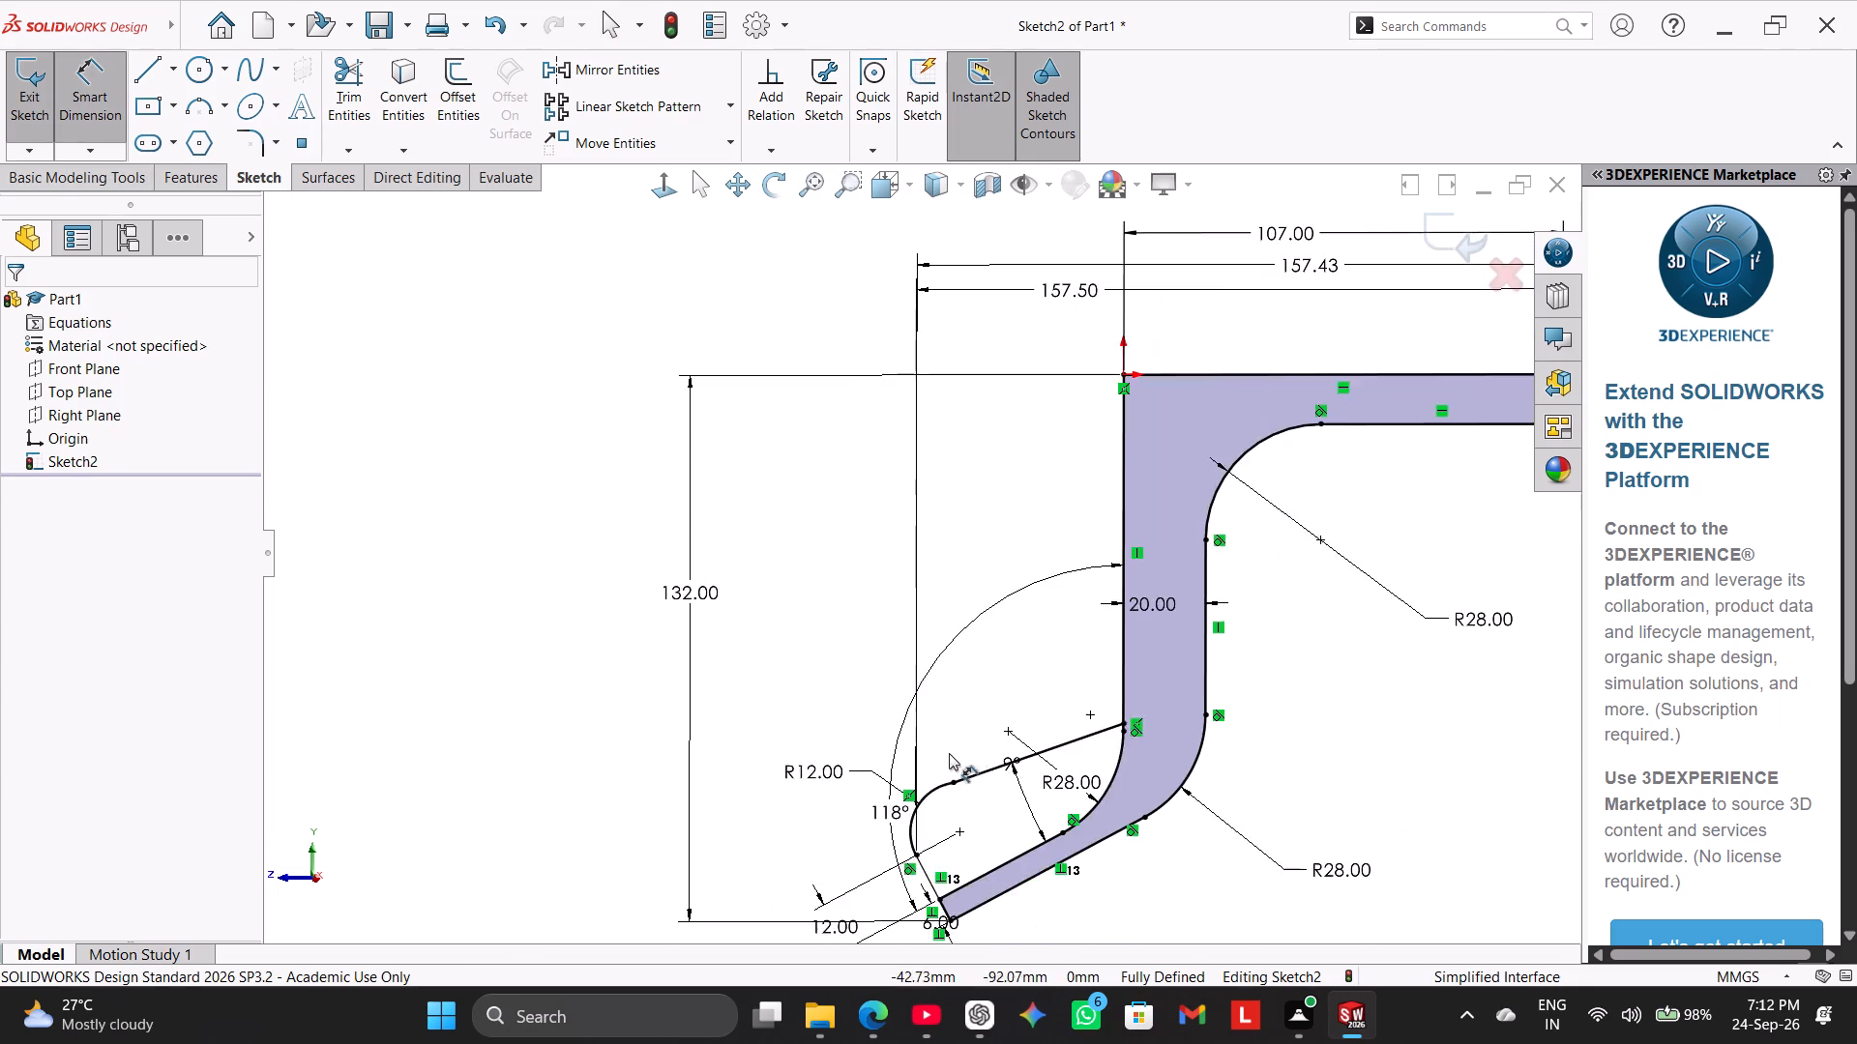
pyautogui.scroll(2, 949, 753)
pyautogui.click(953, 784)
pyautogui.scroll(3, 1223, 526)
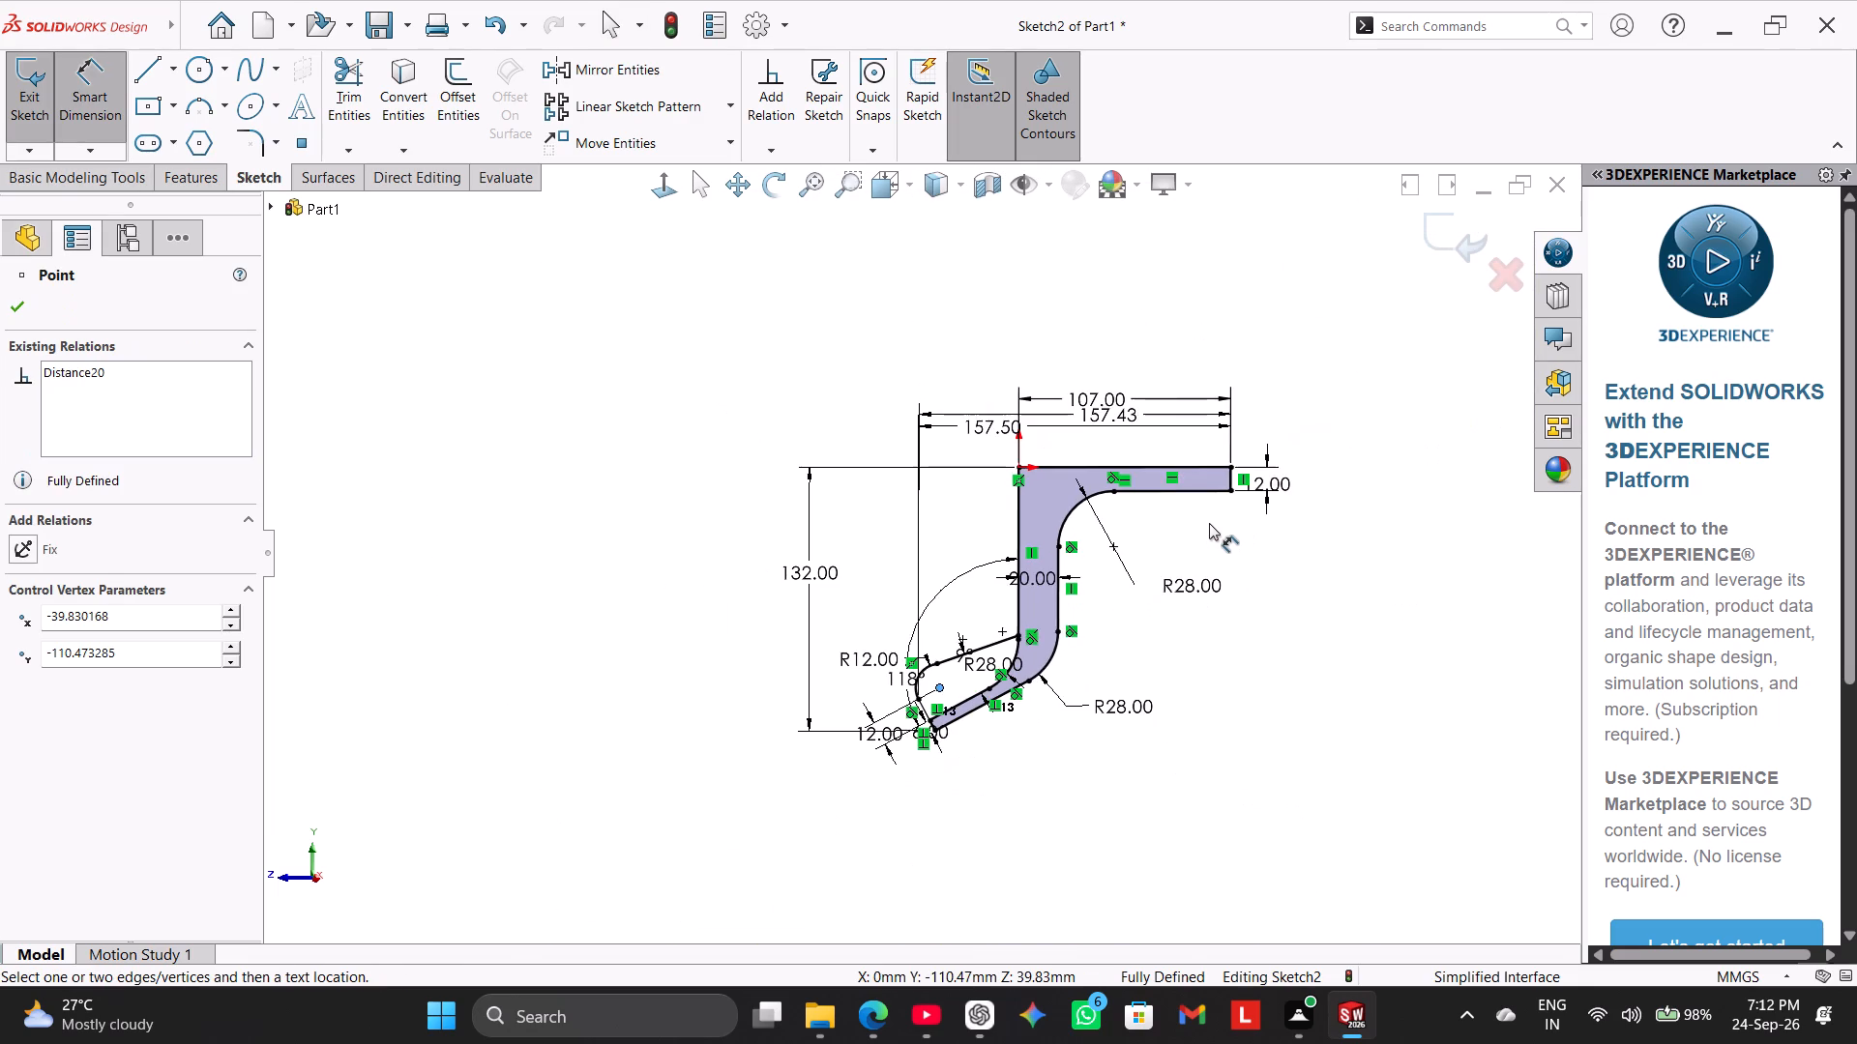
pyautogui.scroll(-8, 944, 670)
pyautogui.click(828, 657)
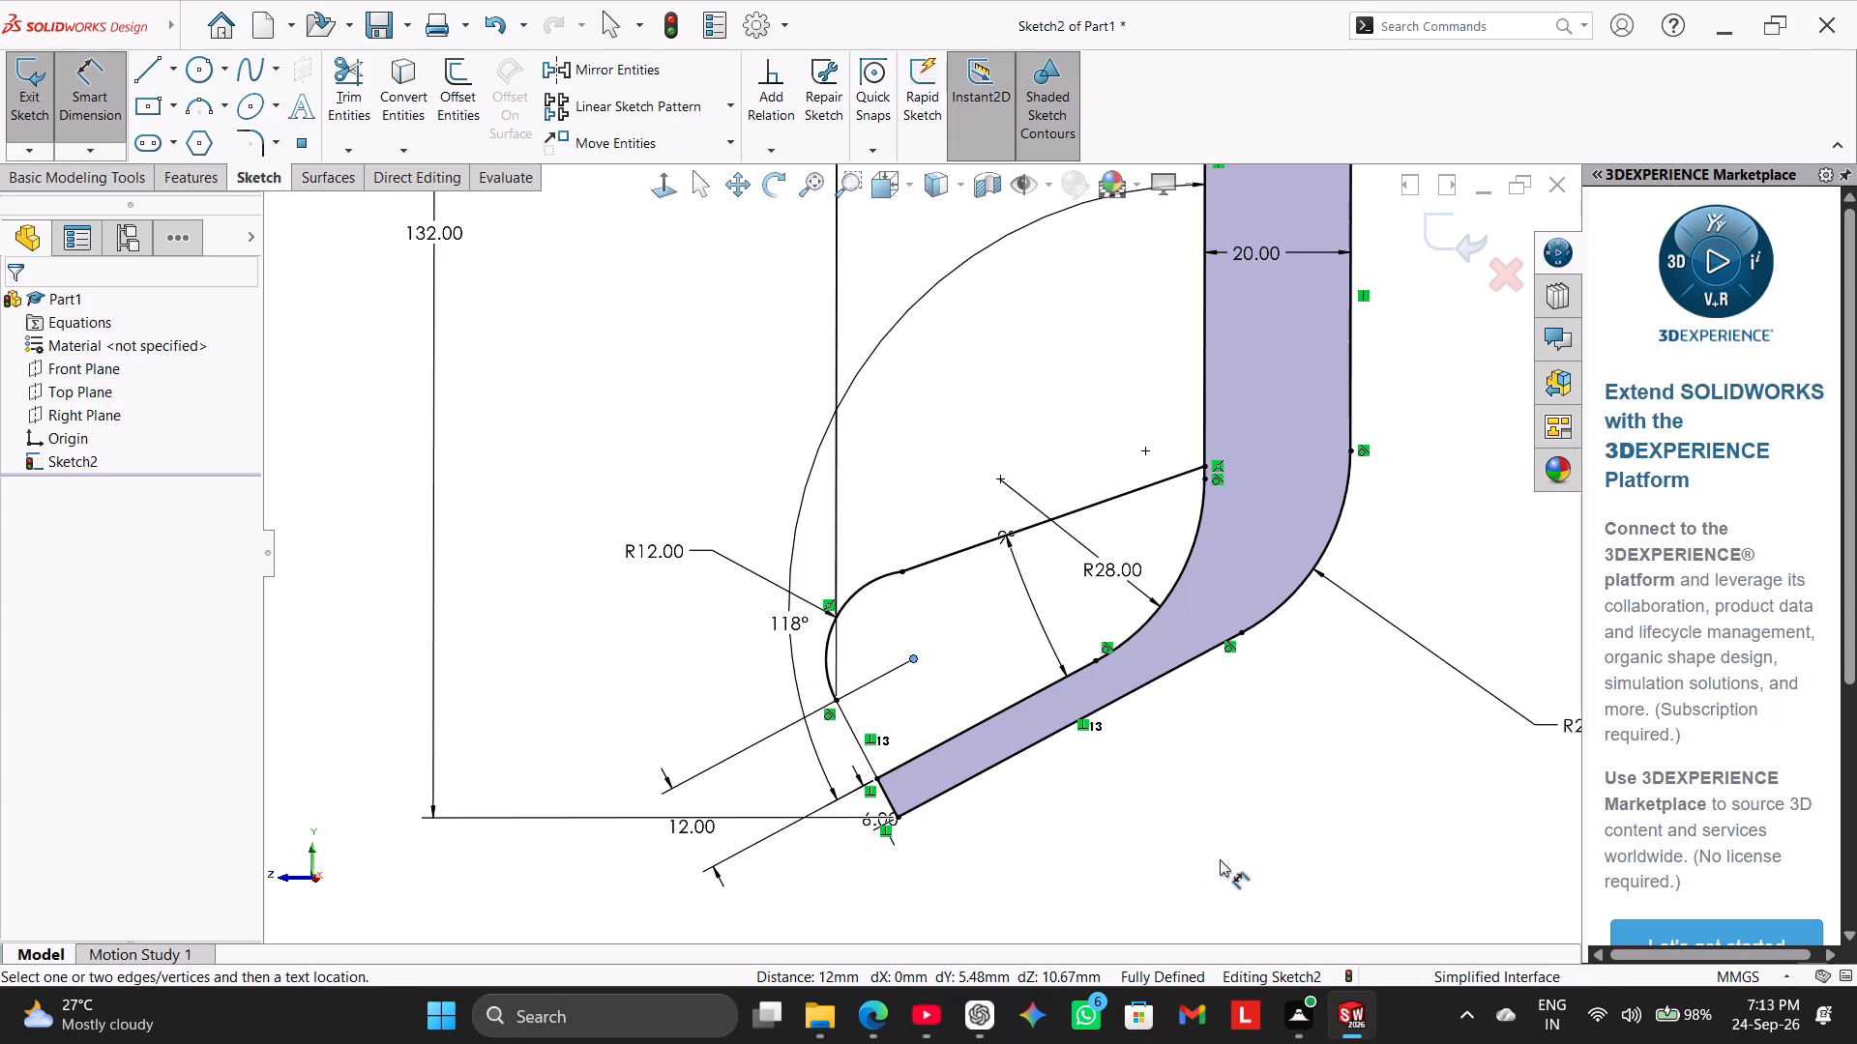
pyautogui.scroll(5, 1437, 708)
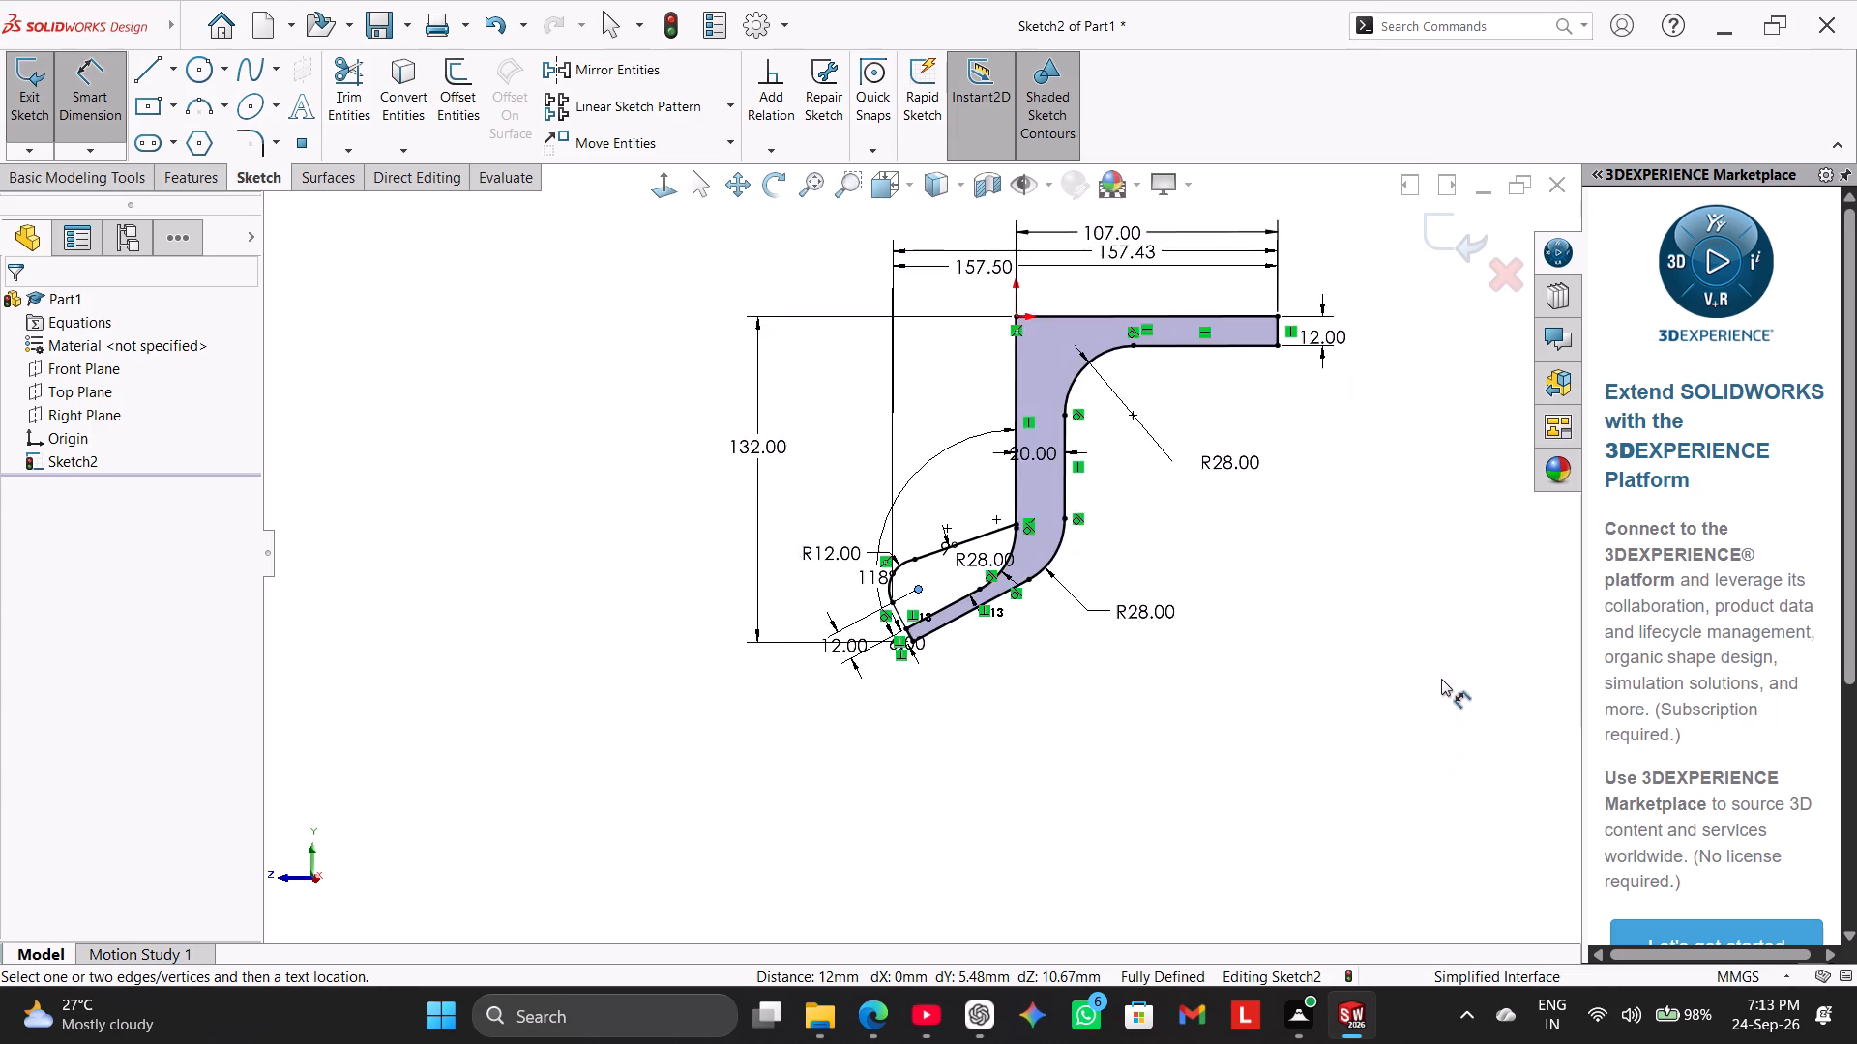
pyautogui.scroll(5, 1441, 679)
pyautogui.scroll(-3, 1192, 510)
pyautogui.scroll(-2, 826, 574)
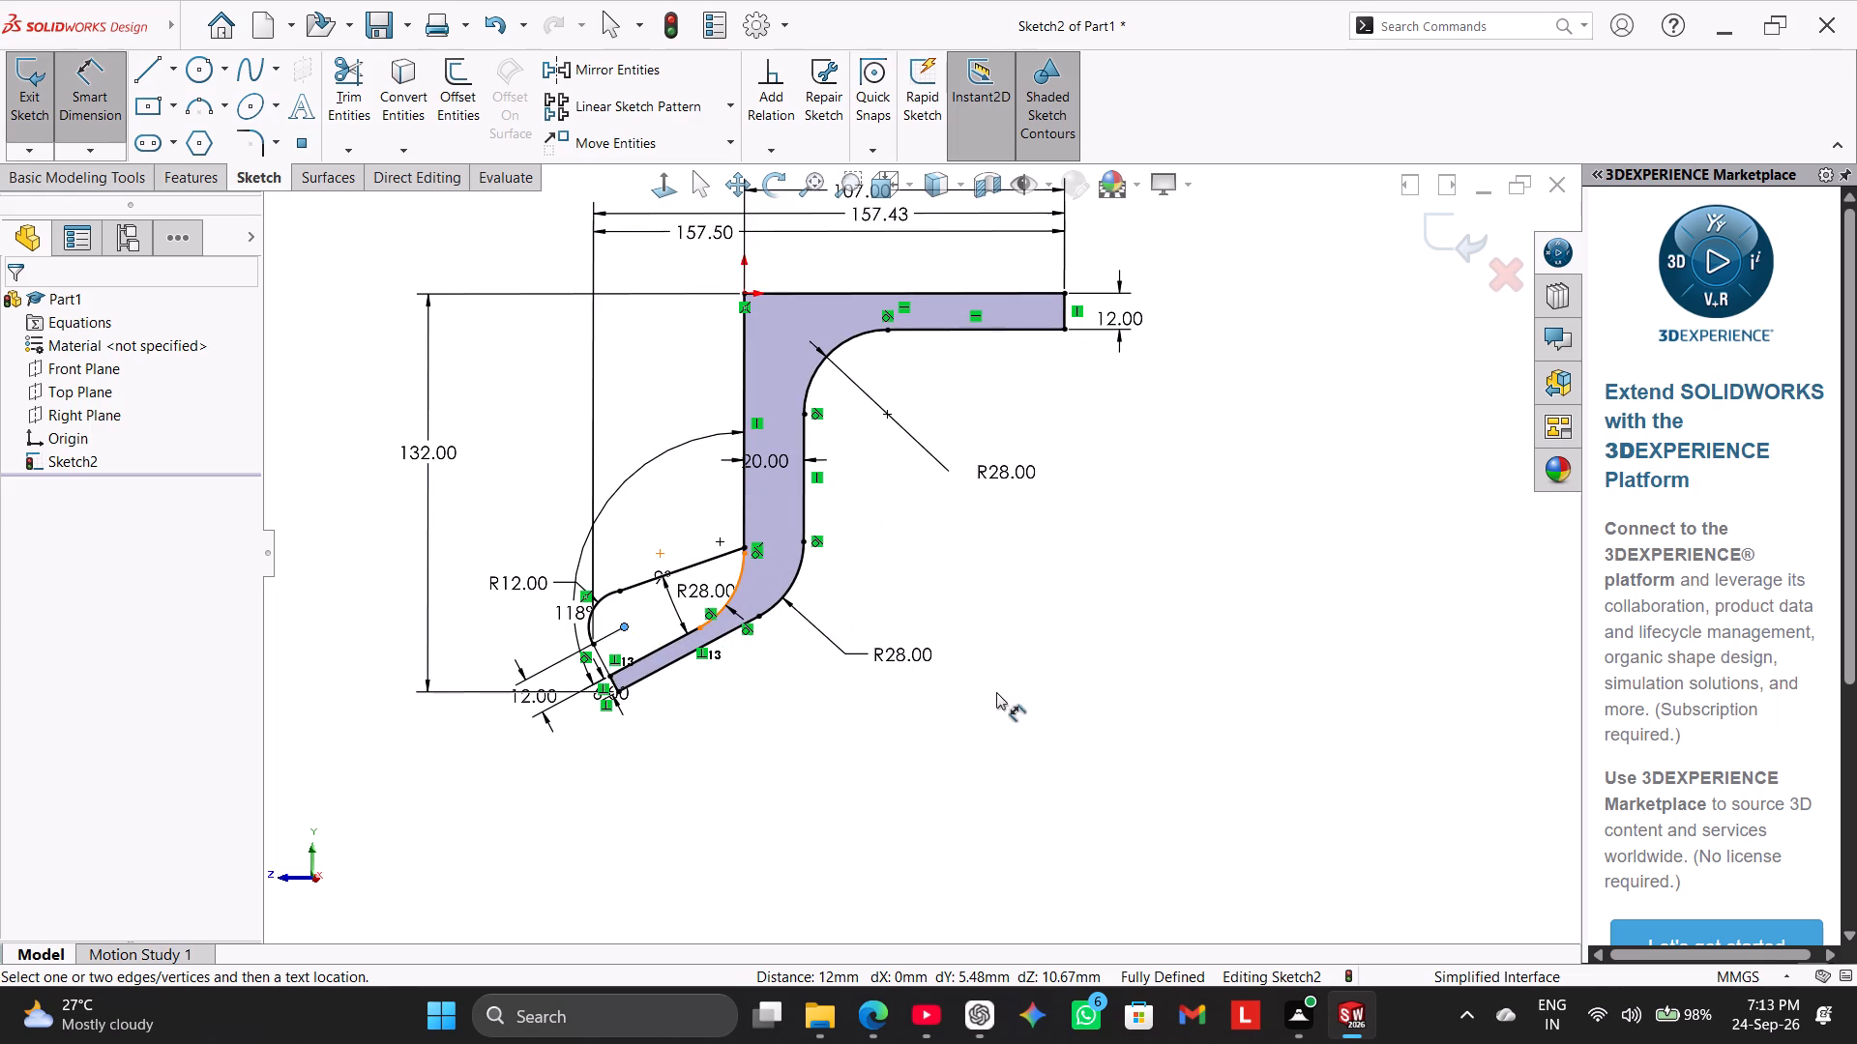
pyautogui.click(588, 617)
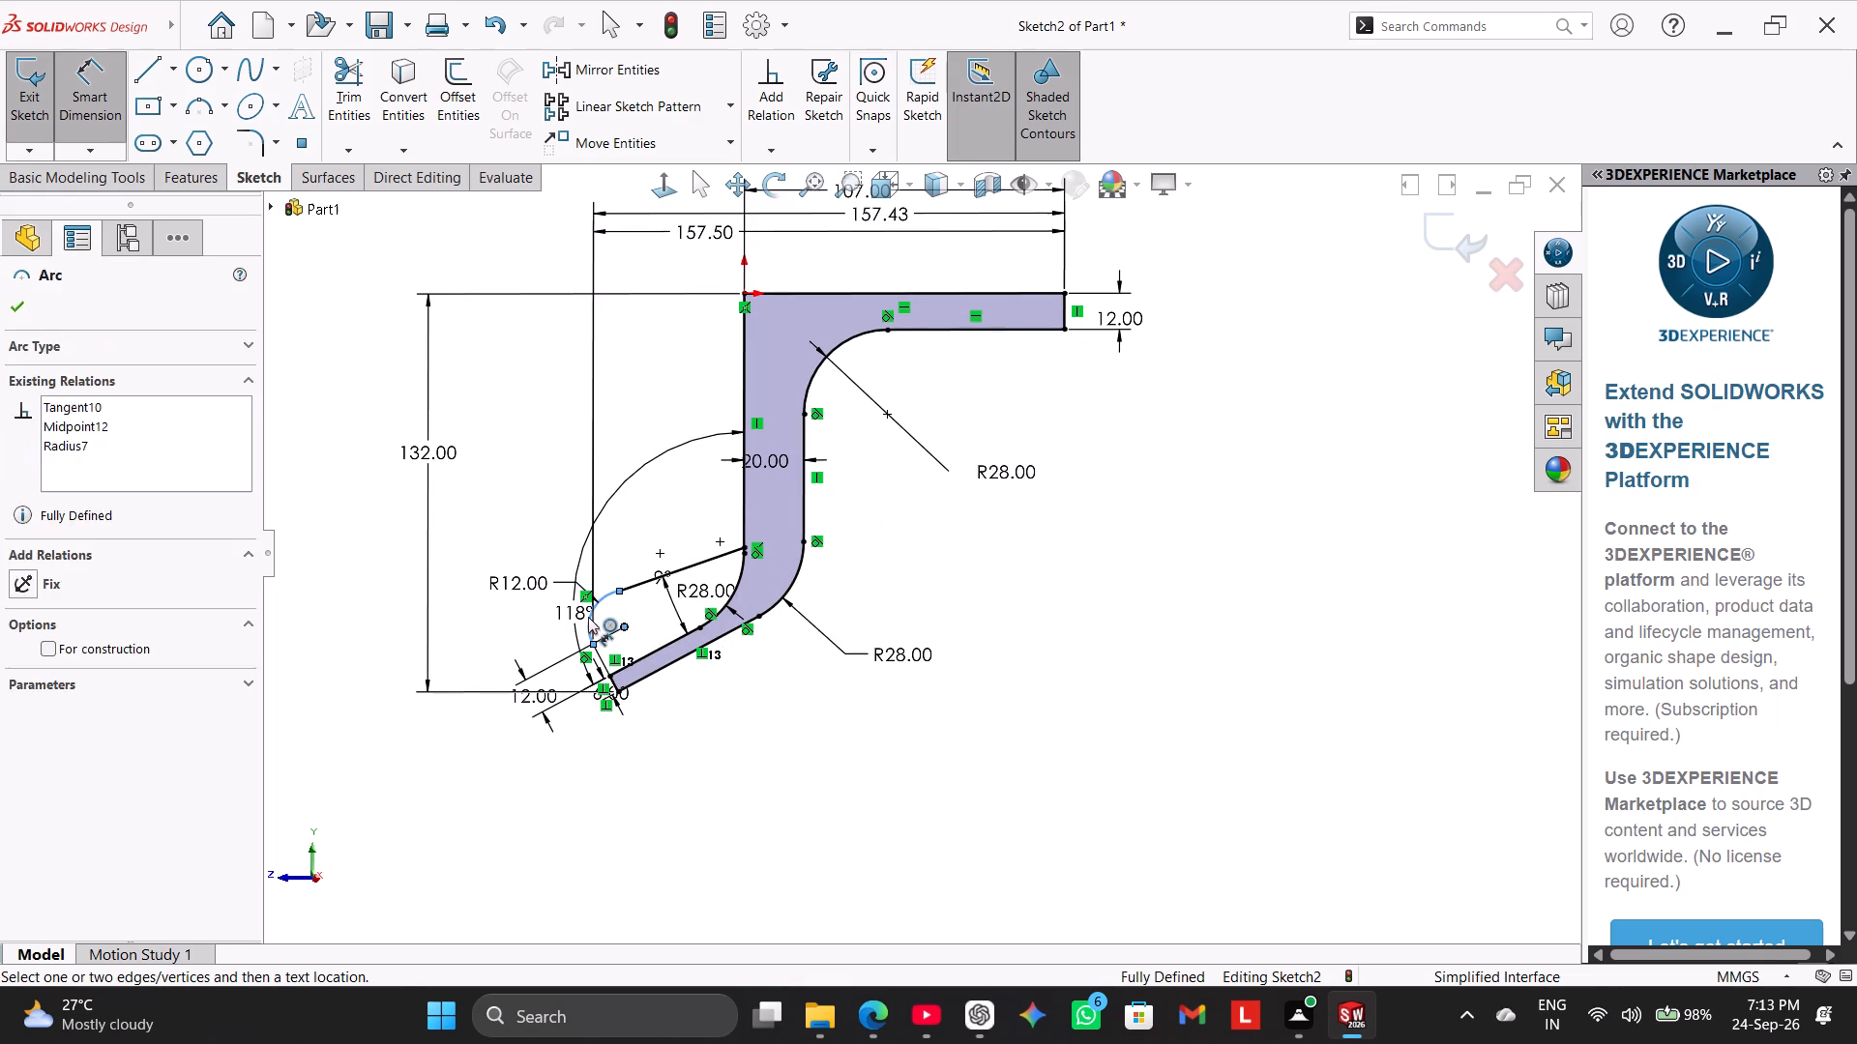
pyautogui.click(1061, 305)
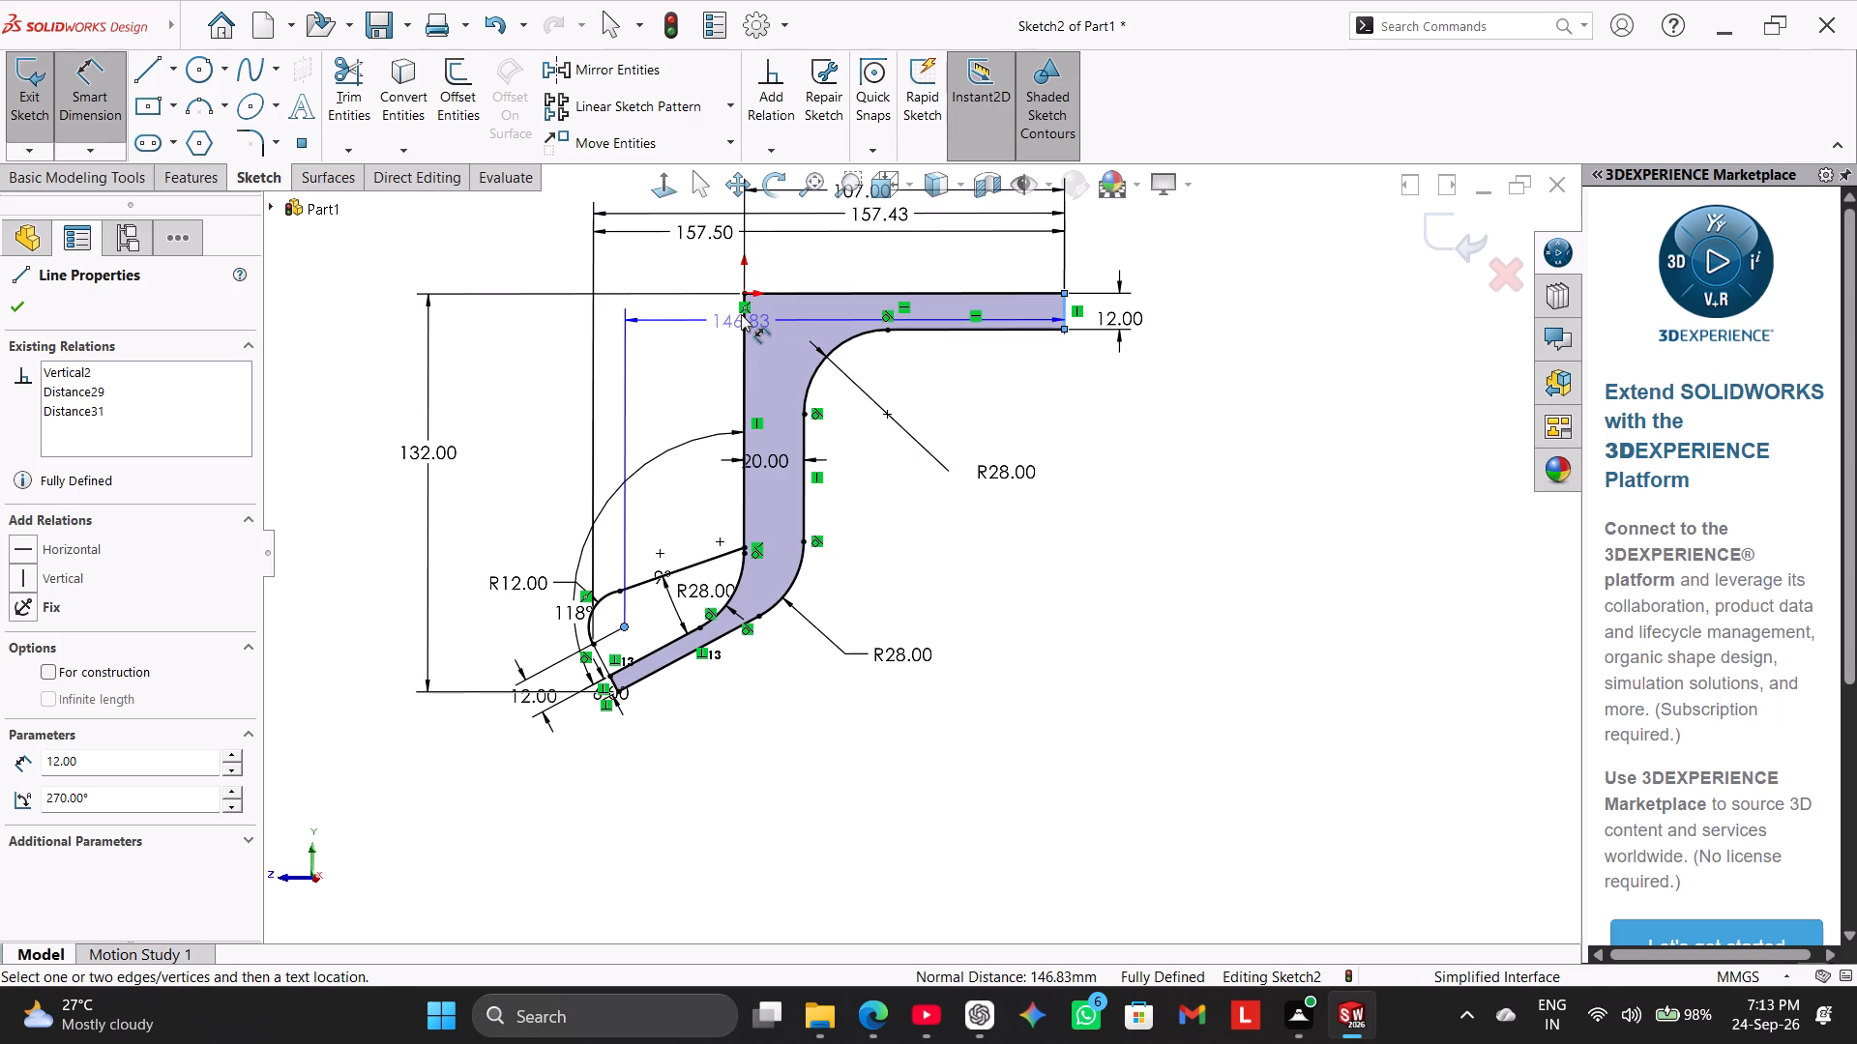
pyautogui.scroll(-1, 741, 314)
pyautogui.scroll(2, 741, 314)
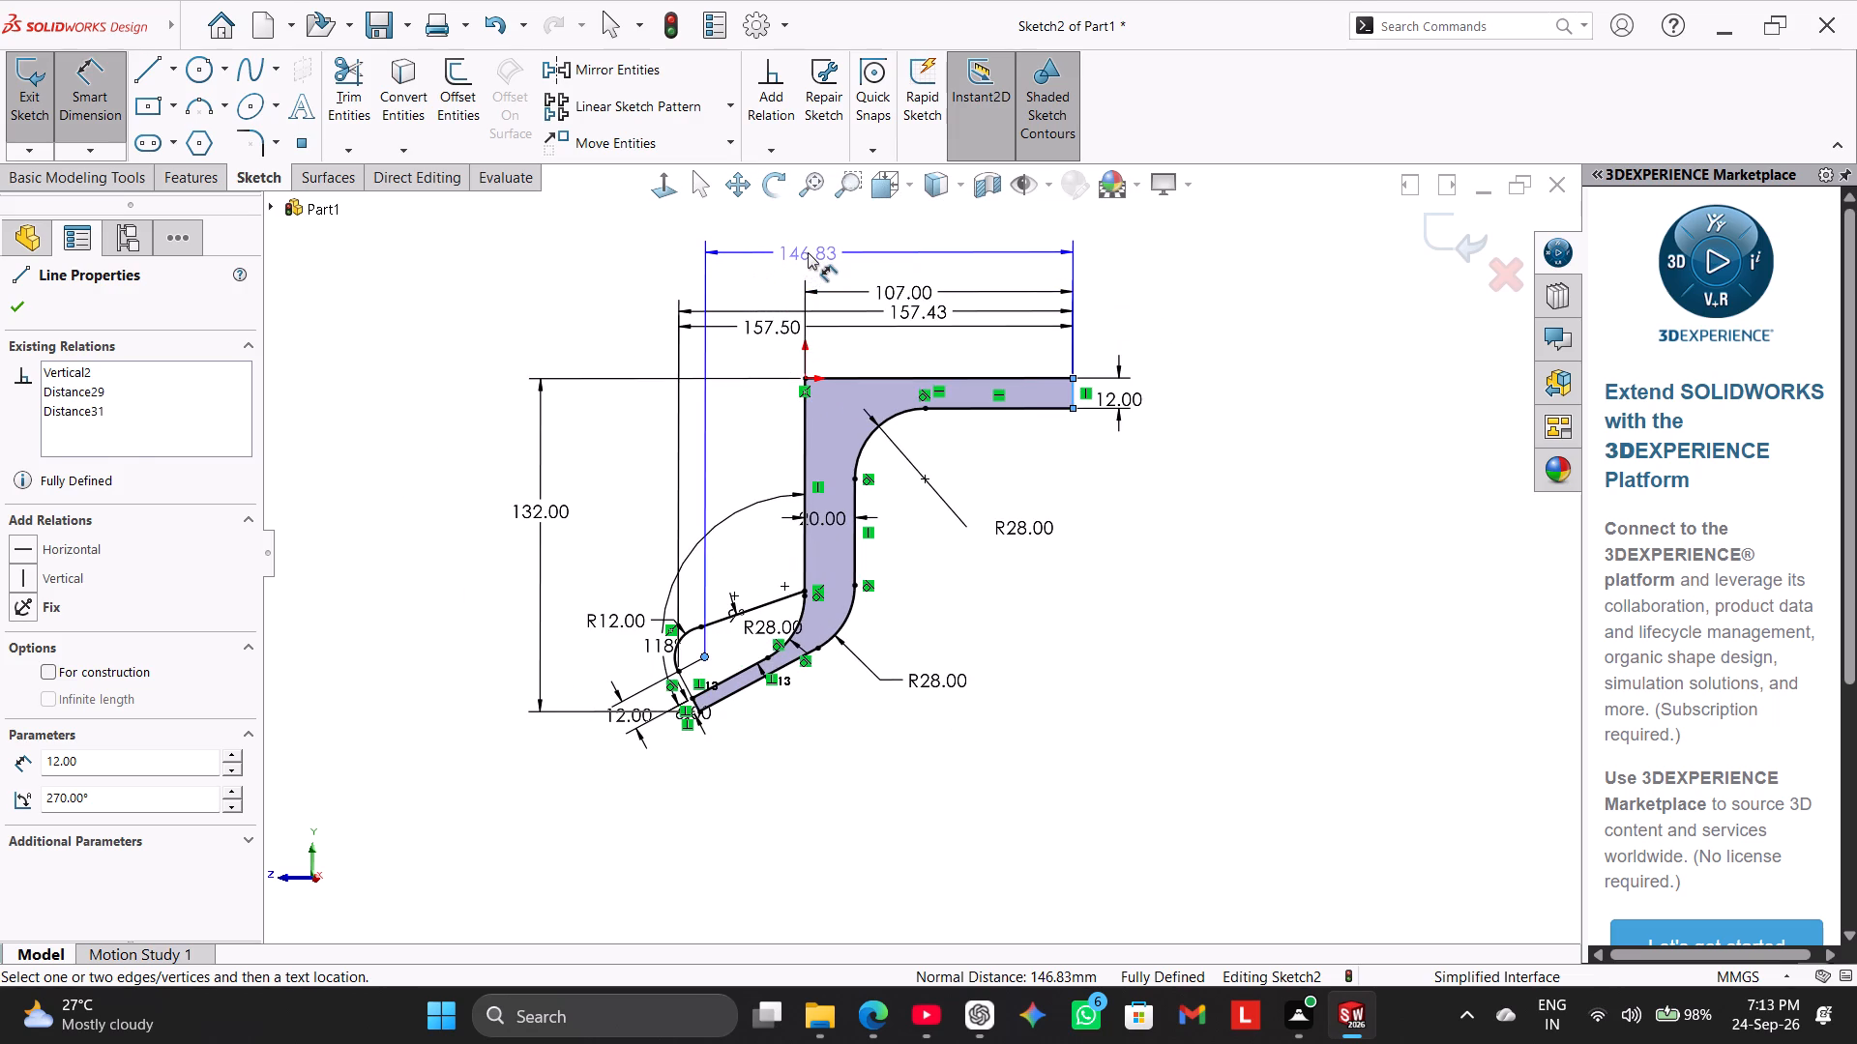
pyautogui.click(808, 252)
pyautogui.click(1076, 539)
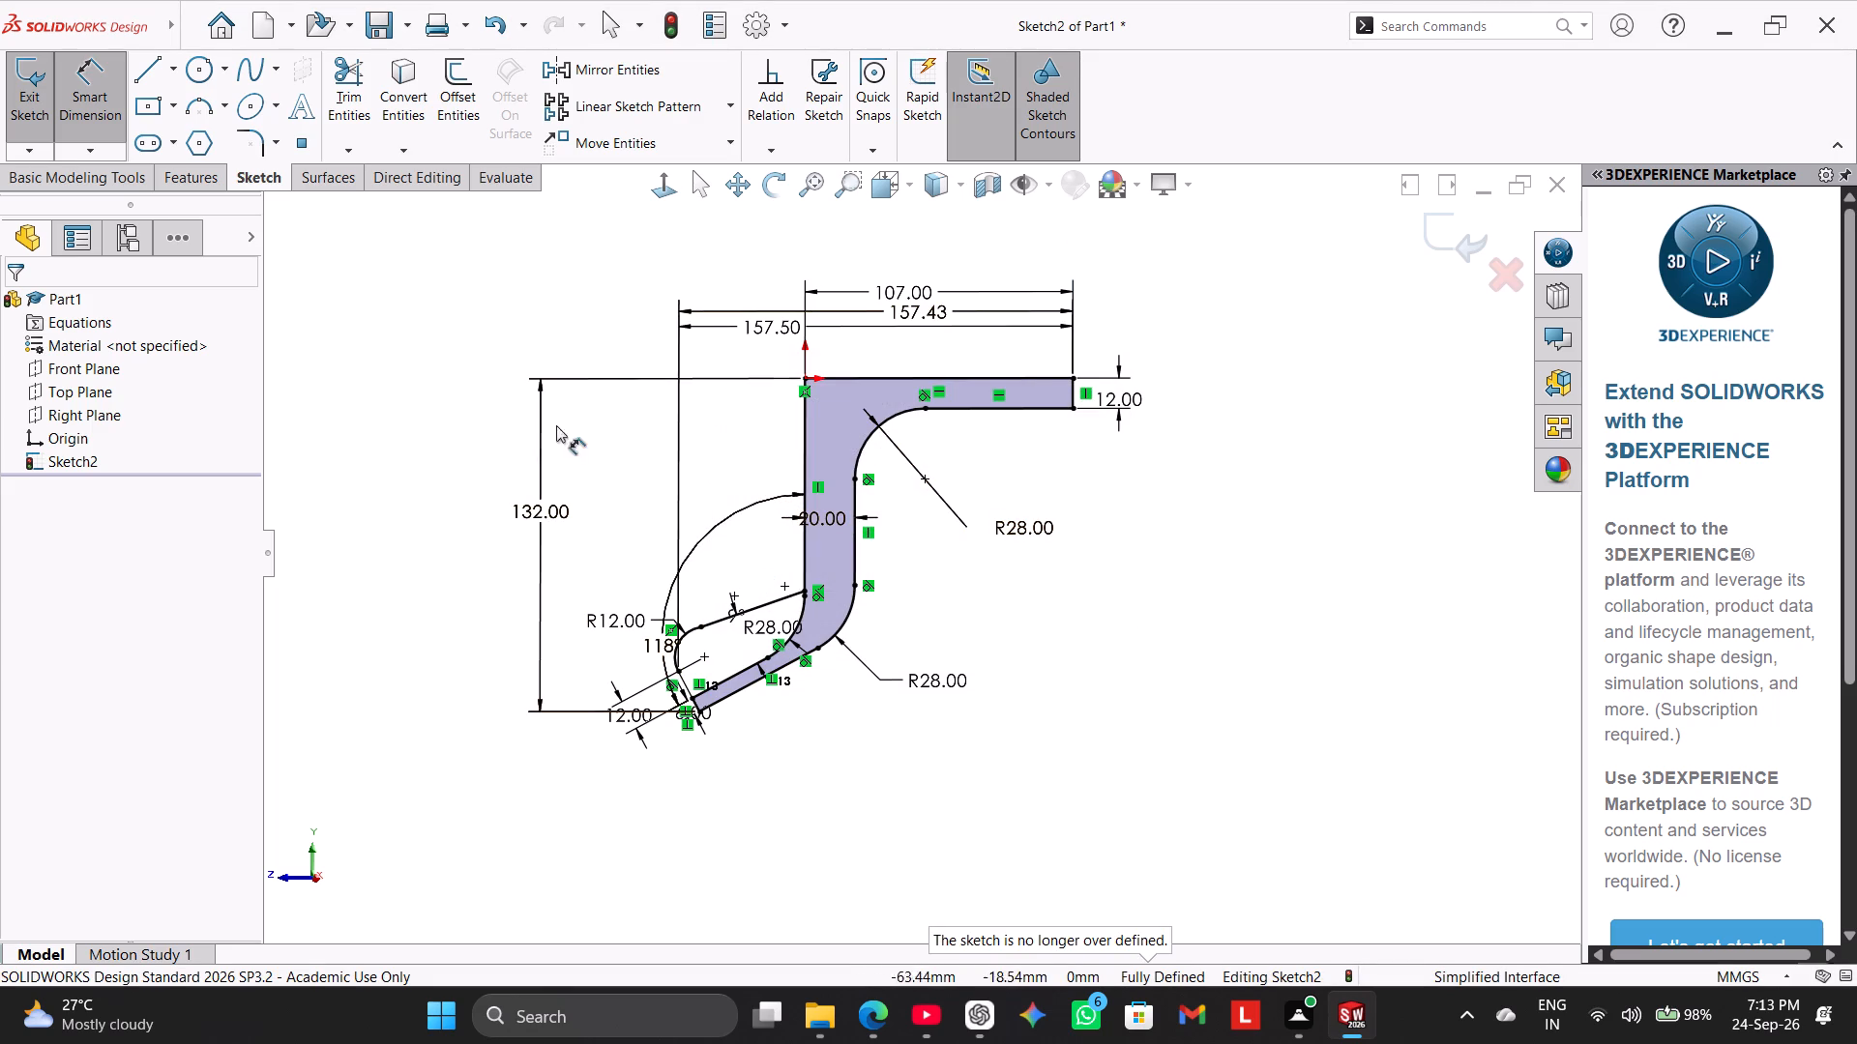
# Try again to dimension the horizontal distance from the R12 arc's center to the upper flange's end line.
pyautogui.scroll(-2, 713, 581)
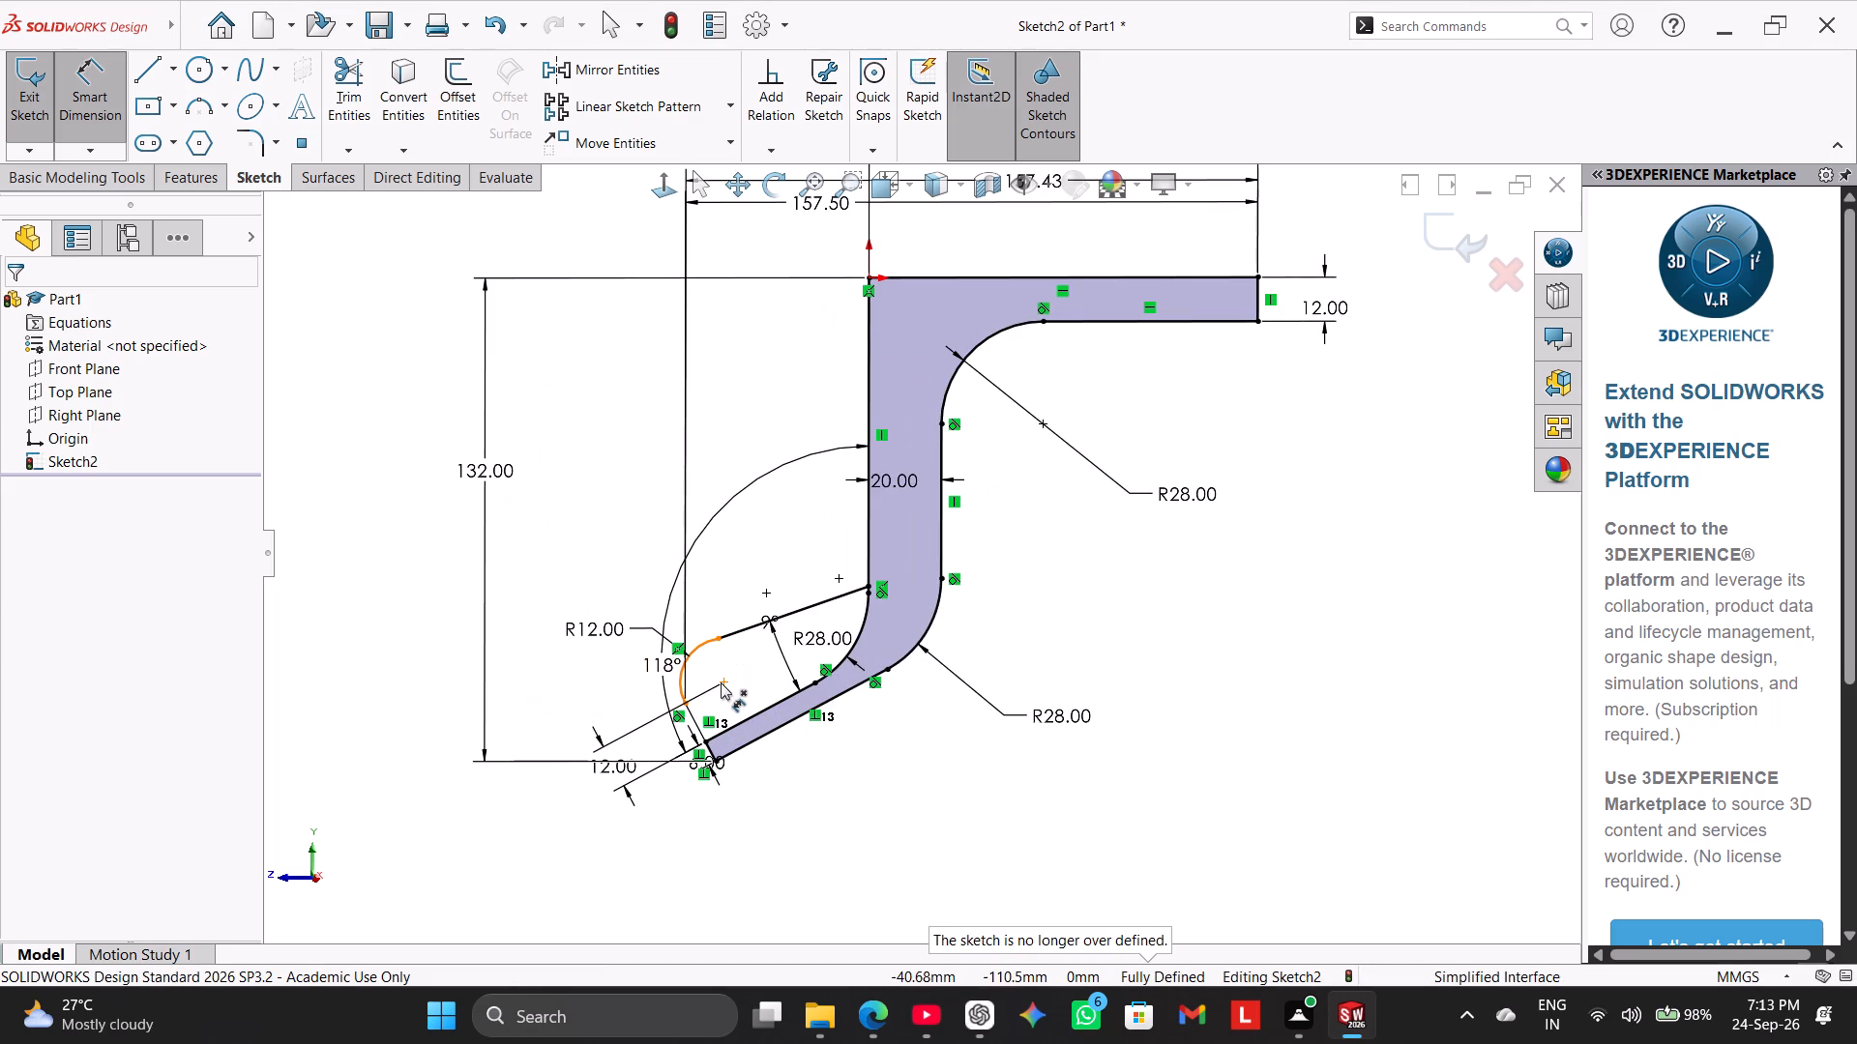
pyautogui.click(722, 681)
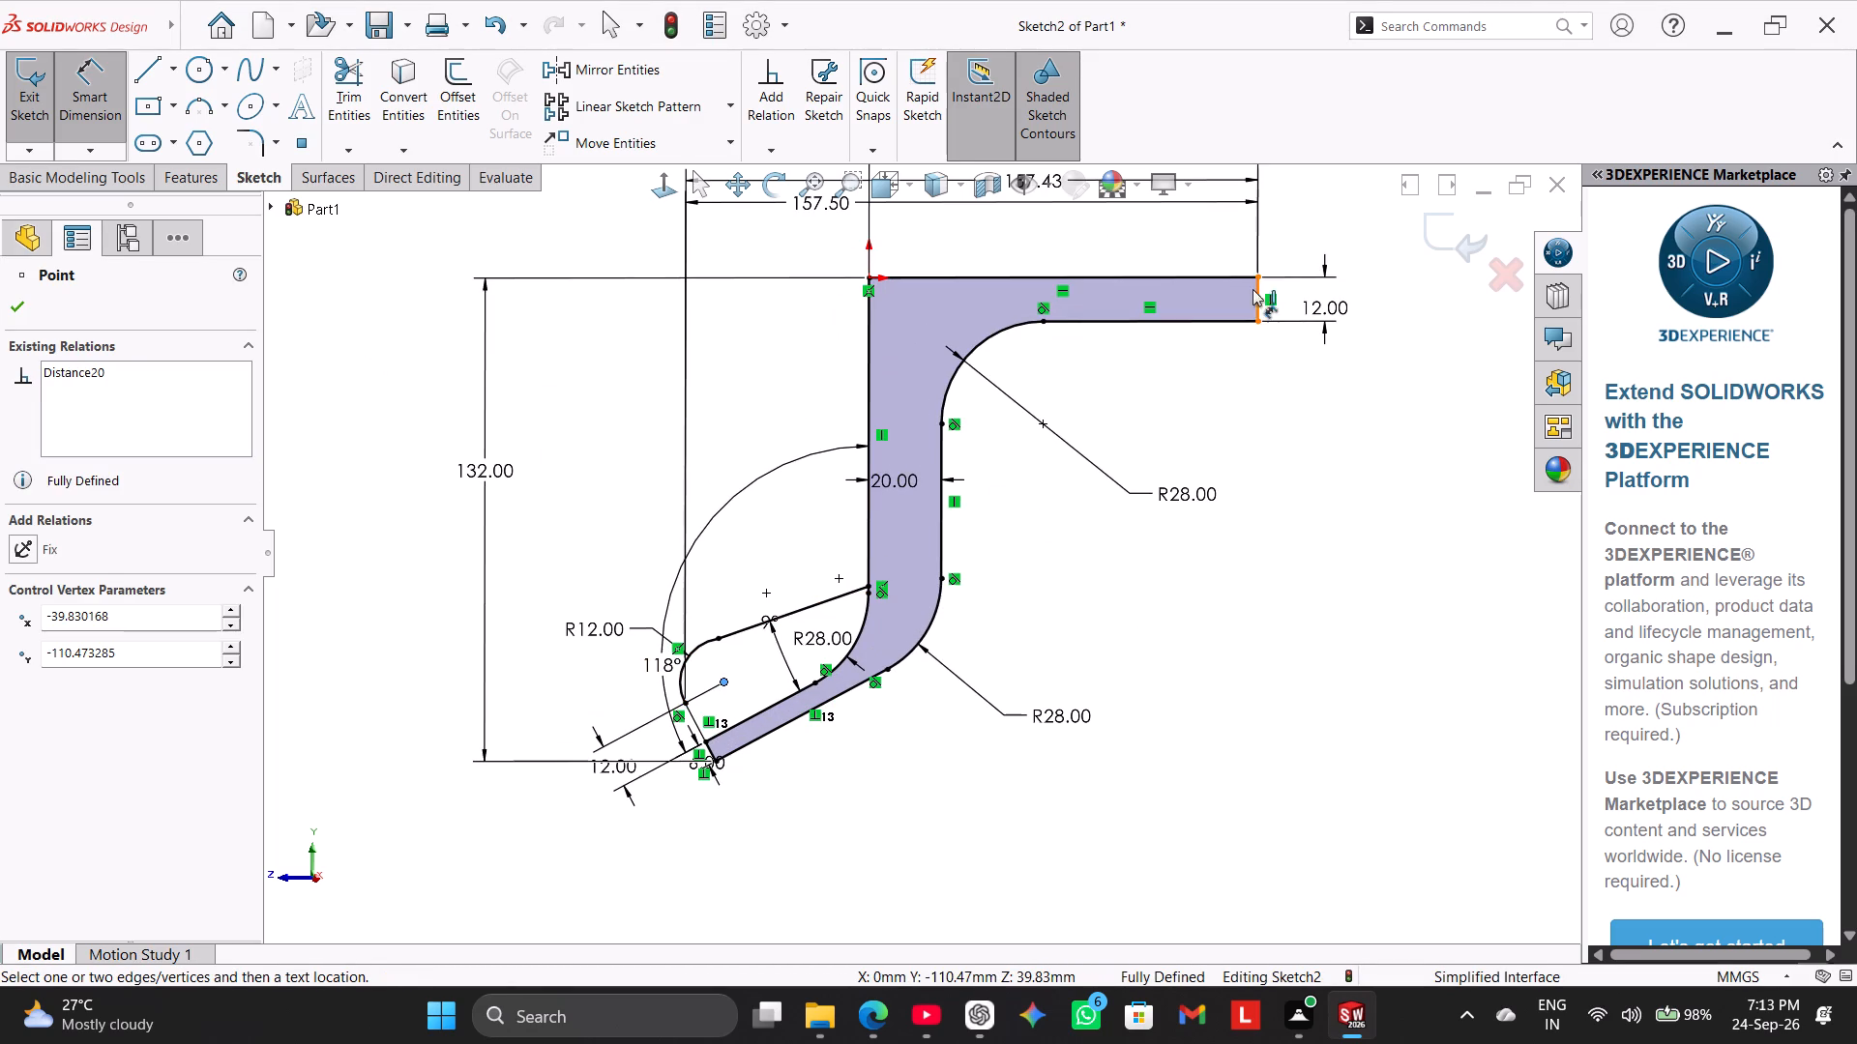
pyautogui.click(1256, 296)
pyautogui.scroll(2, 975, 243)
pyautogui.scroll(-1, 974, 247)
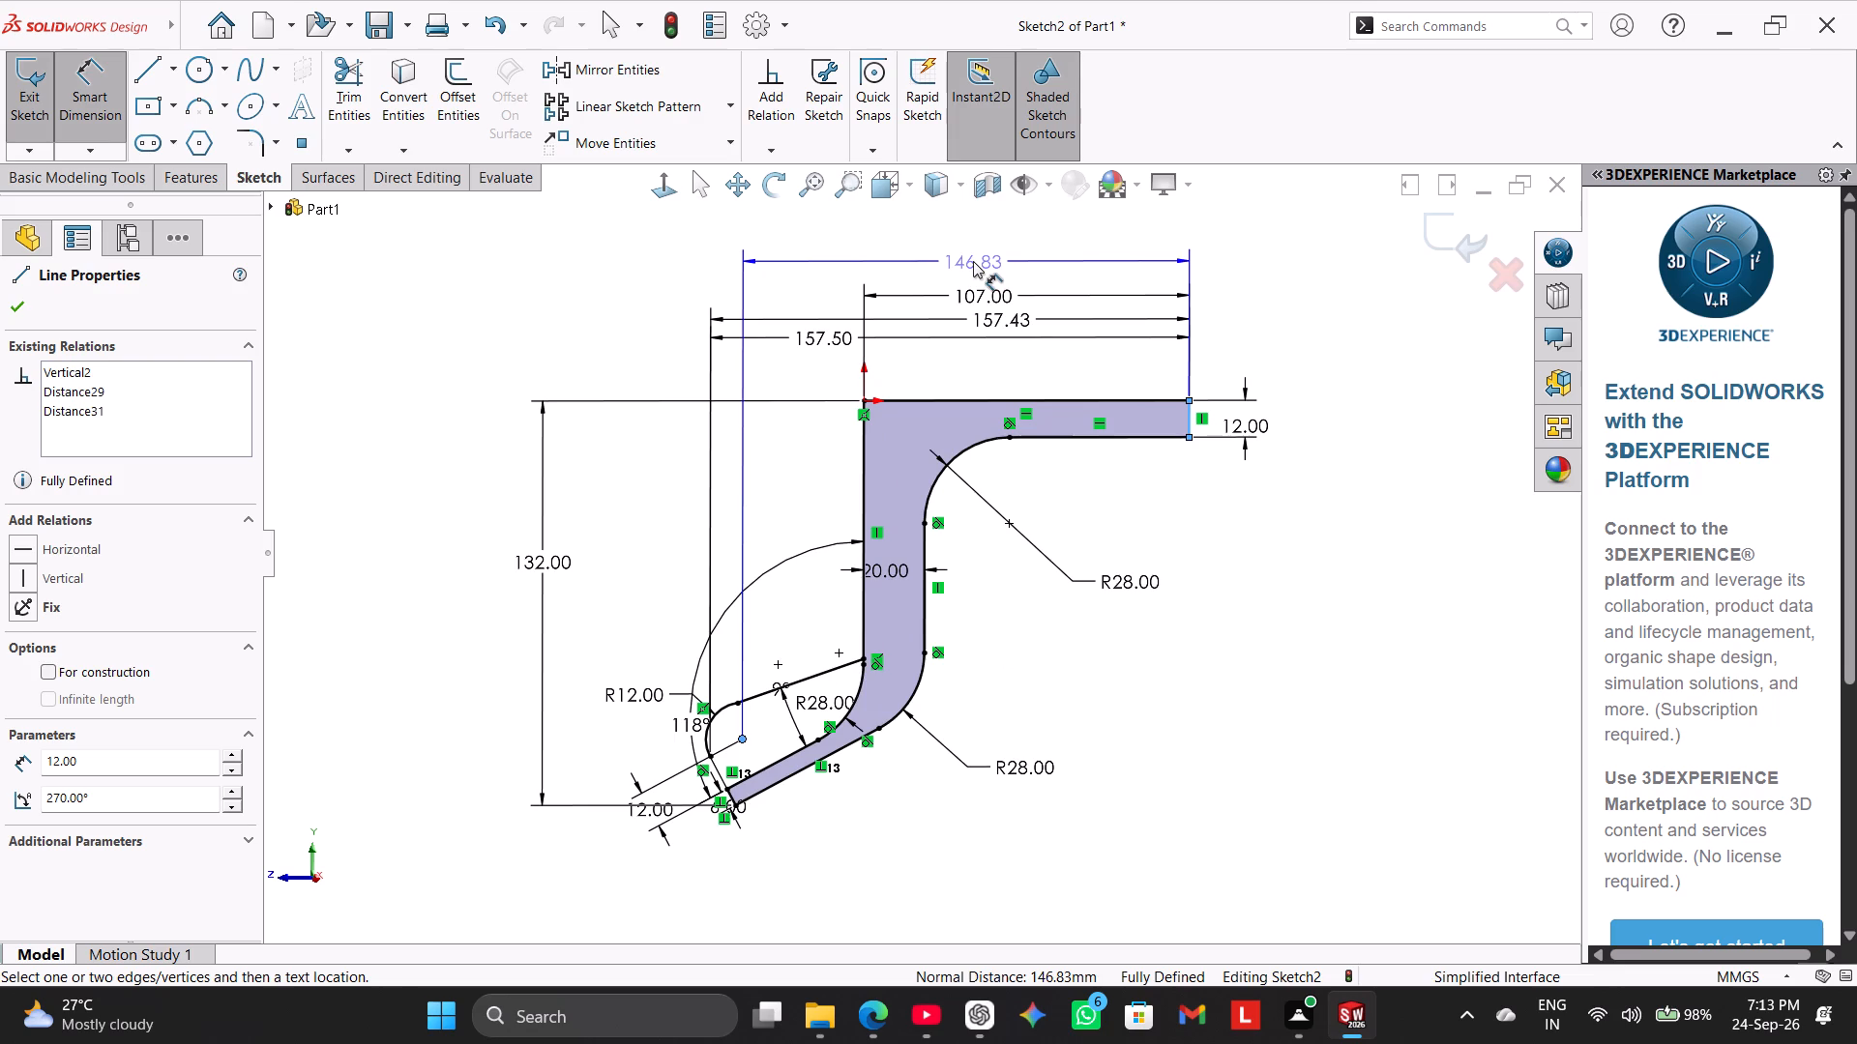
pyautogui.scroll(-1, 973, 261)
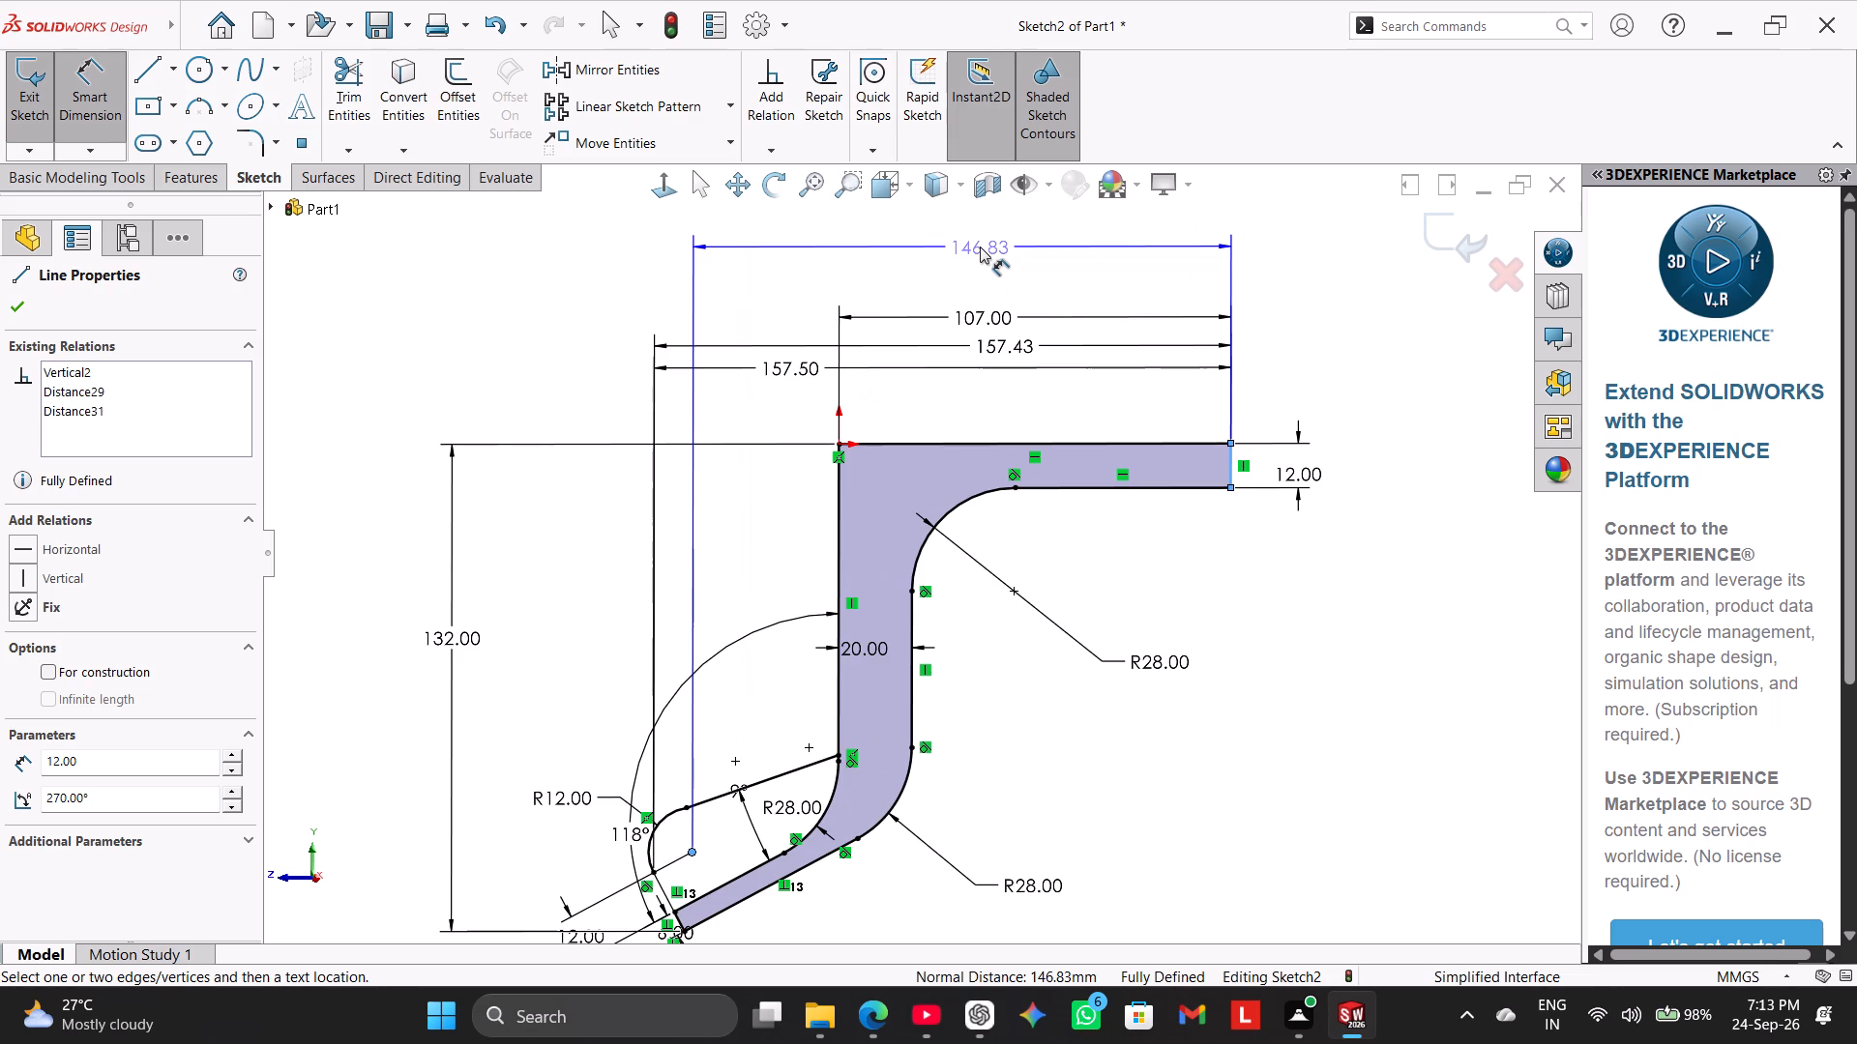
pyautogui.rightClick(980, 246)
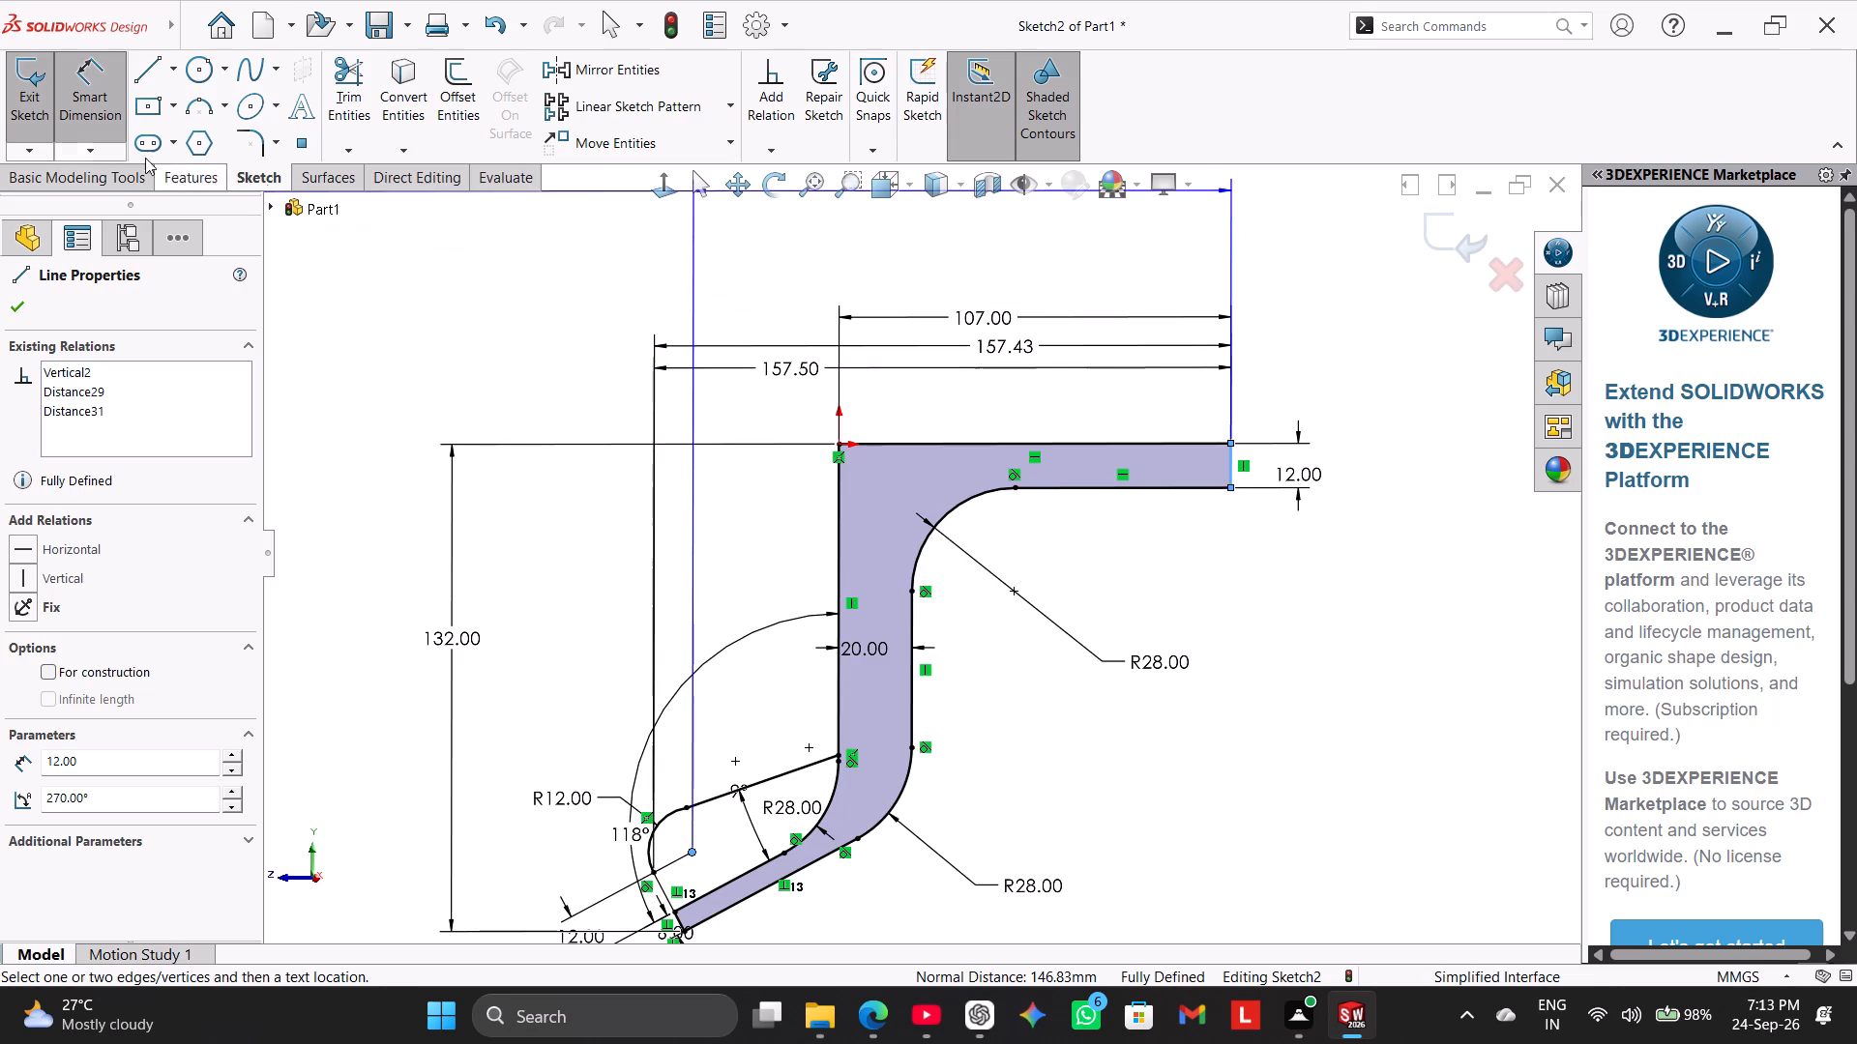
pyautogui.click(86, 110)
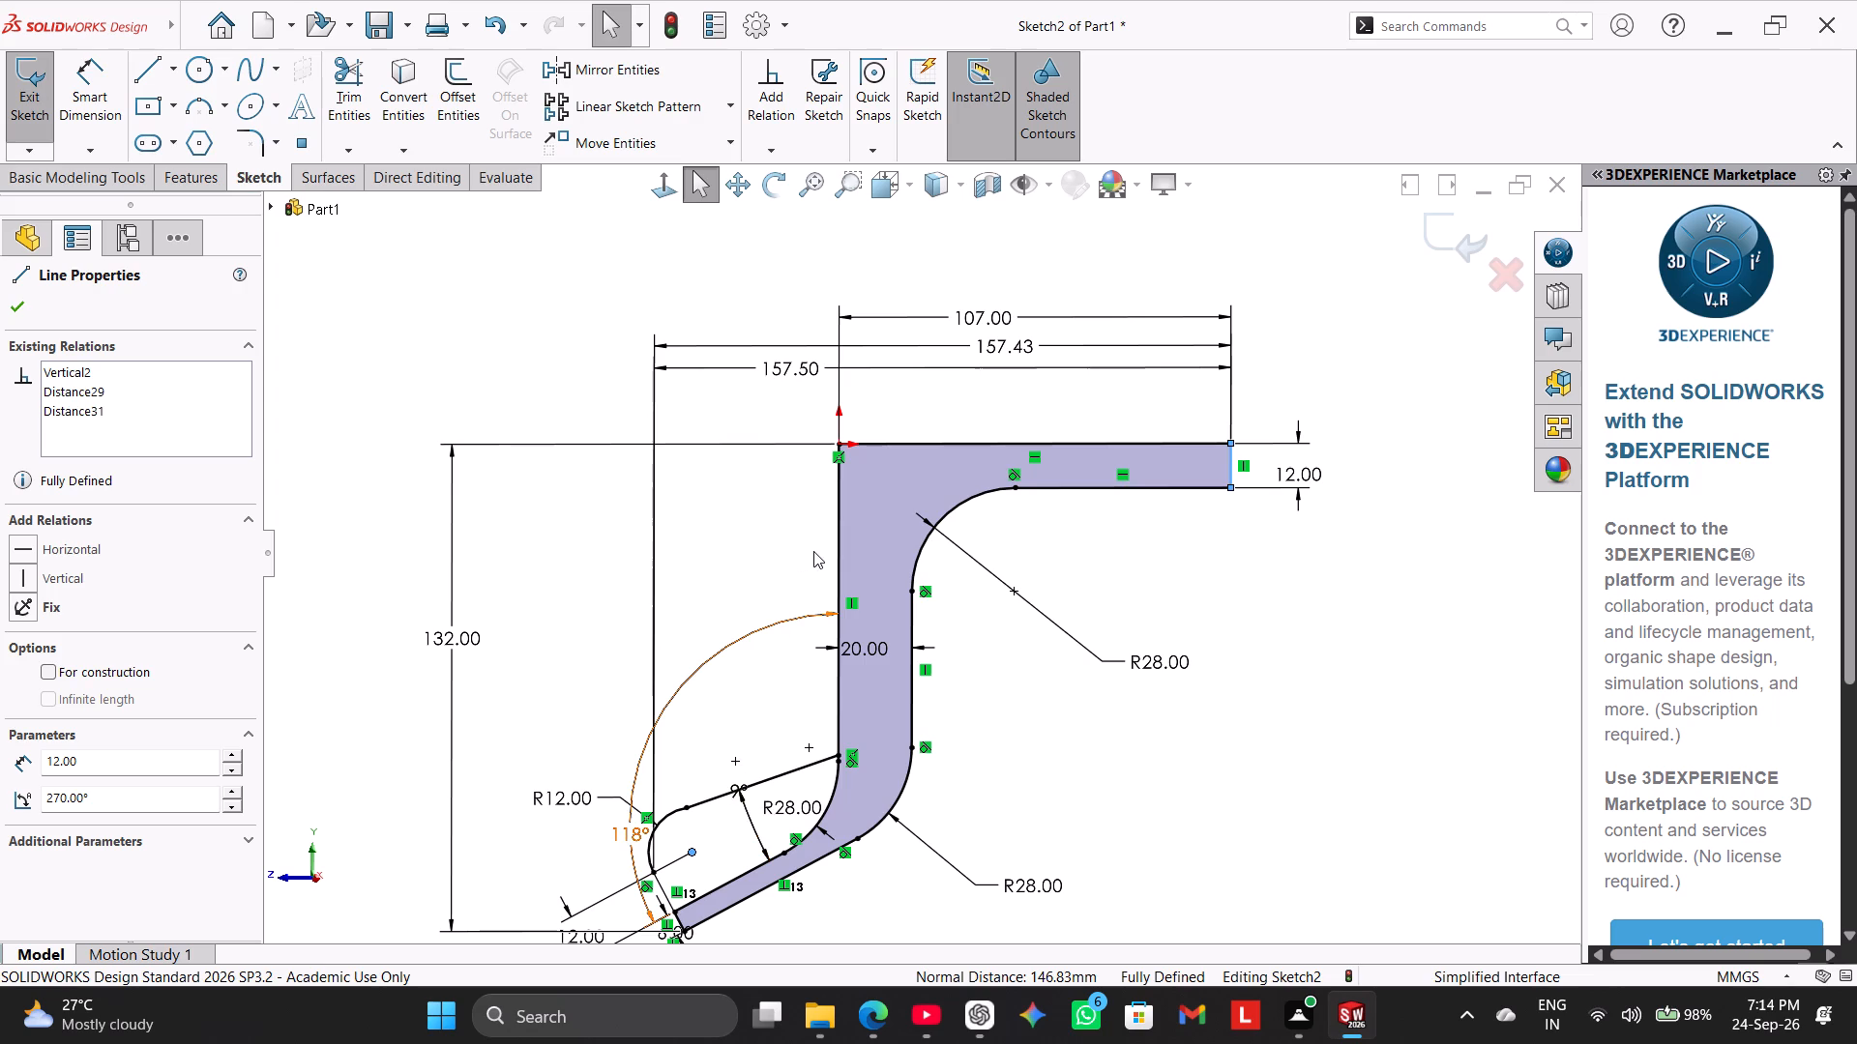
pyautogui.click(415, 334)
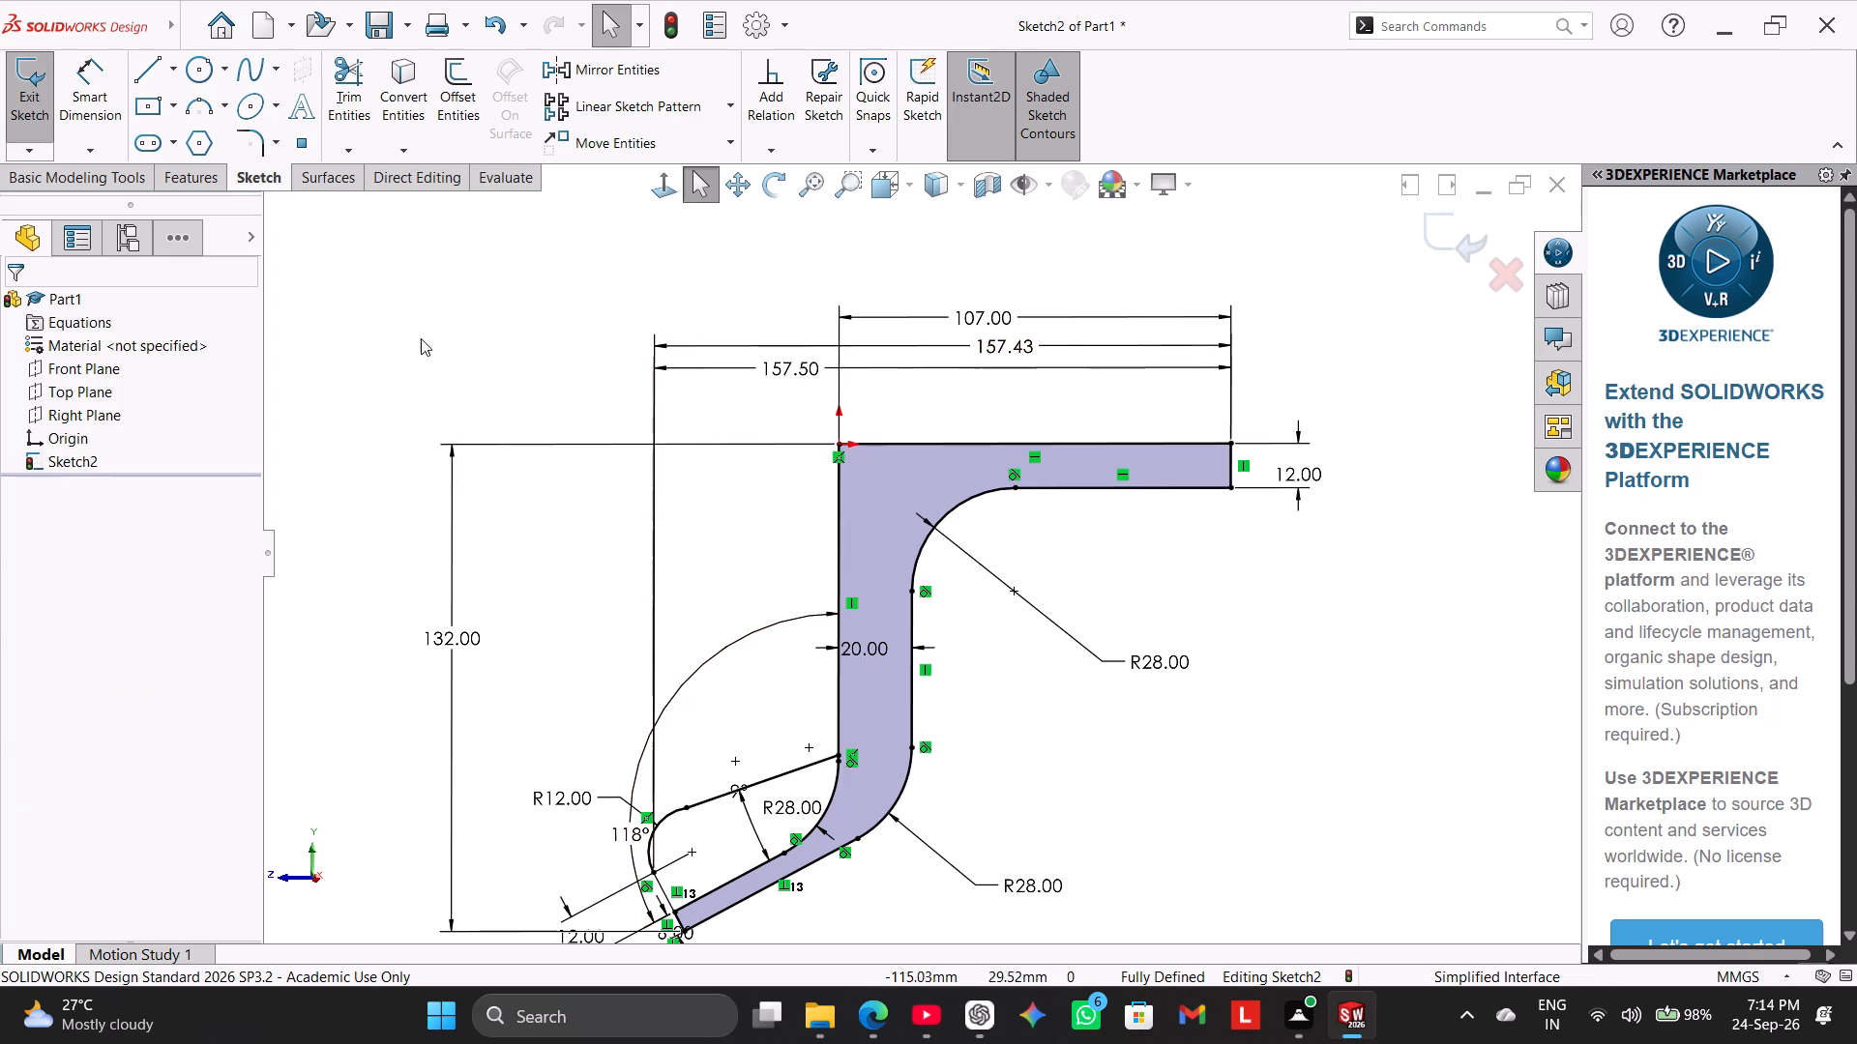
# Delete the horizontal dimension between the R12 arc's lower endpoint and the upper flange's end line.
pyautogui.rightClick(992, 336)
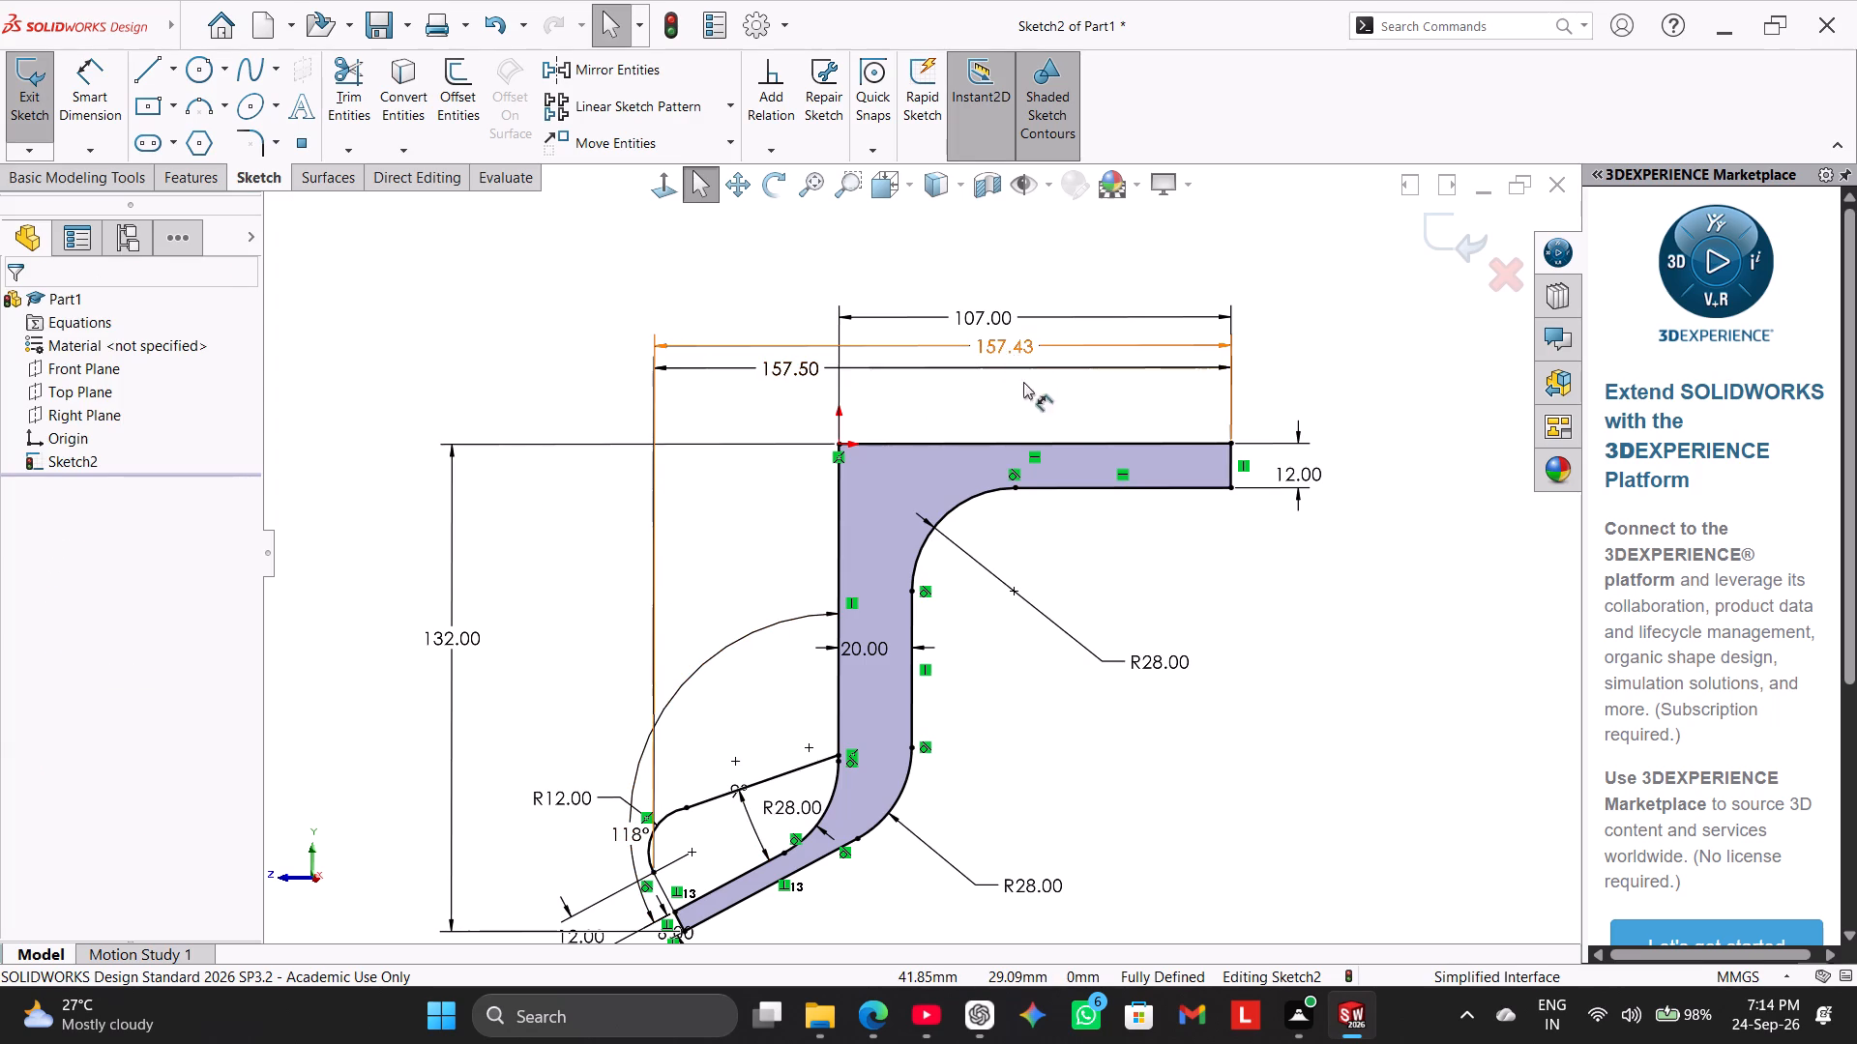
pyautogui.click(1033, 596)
# Delete the 157.50 mm horizontal dimension between the rounded rib outline and the upper flange's end line.
pyautogui.rightClick(793, 371)
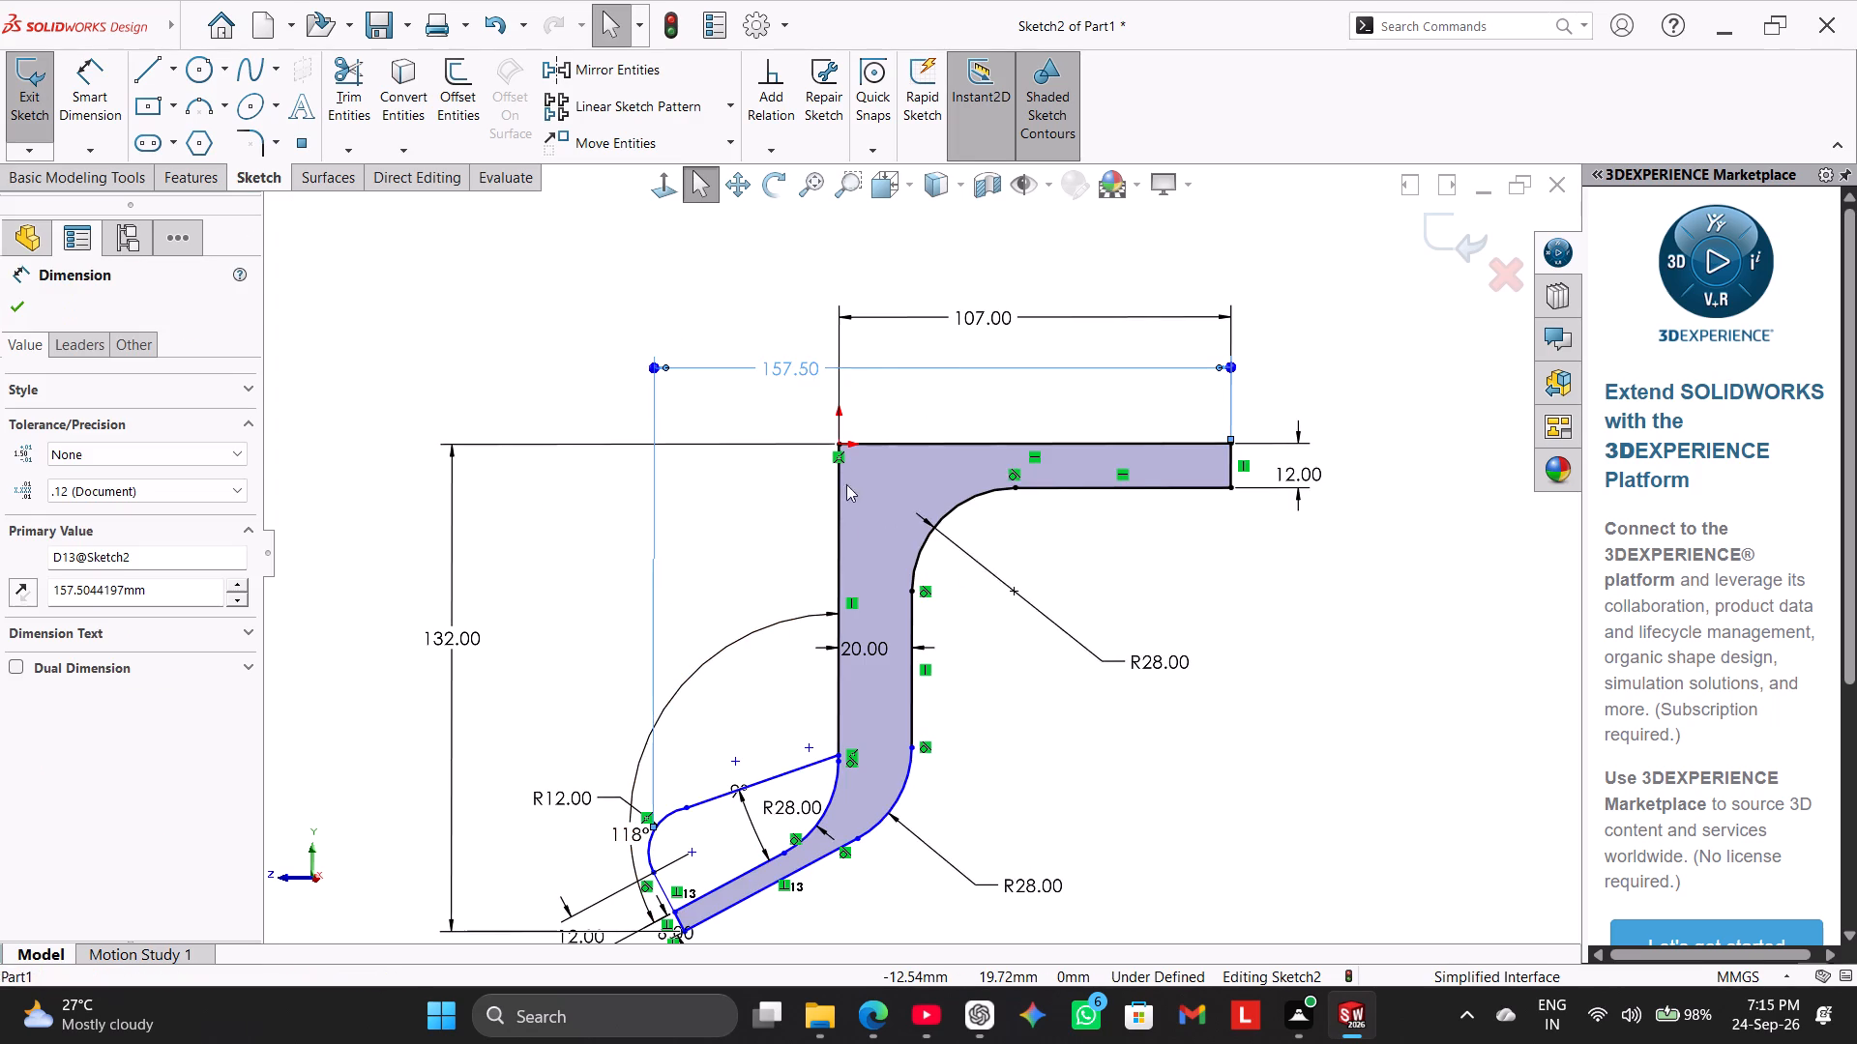
pyautogui.click(865, 656)
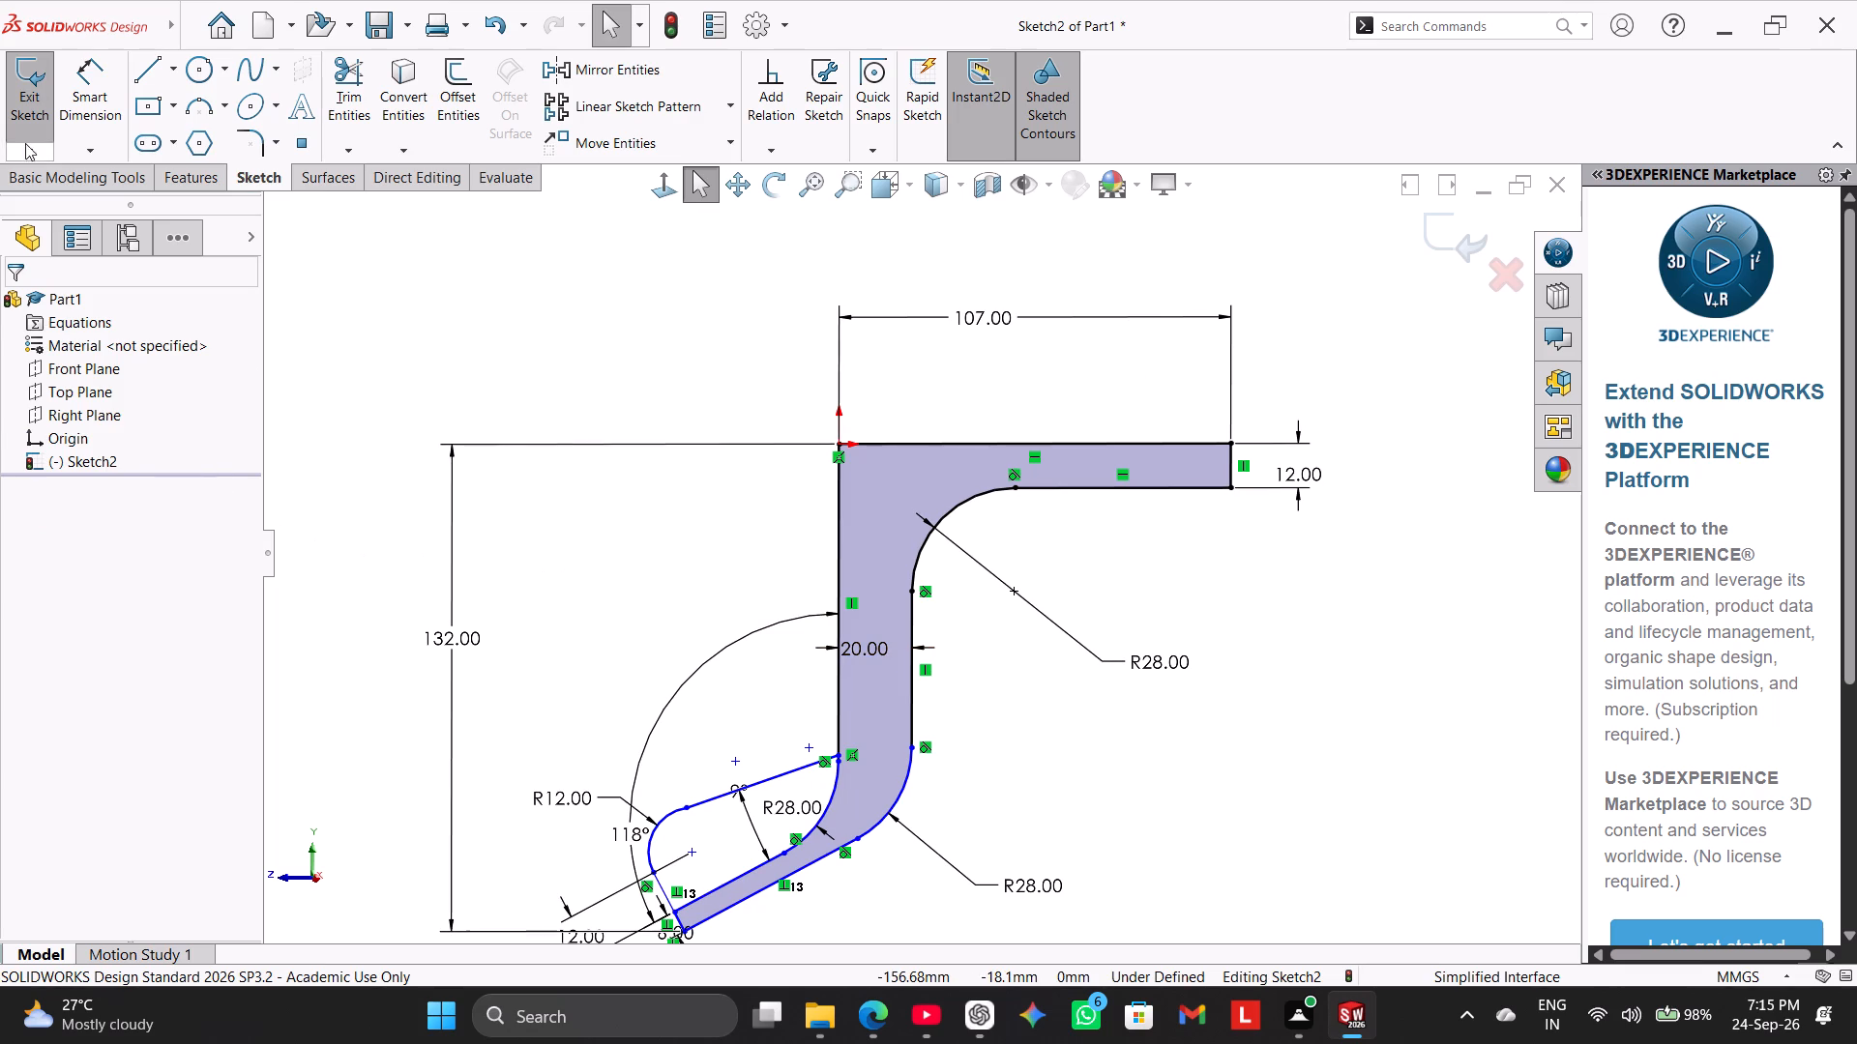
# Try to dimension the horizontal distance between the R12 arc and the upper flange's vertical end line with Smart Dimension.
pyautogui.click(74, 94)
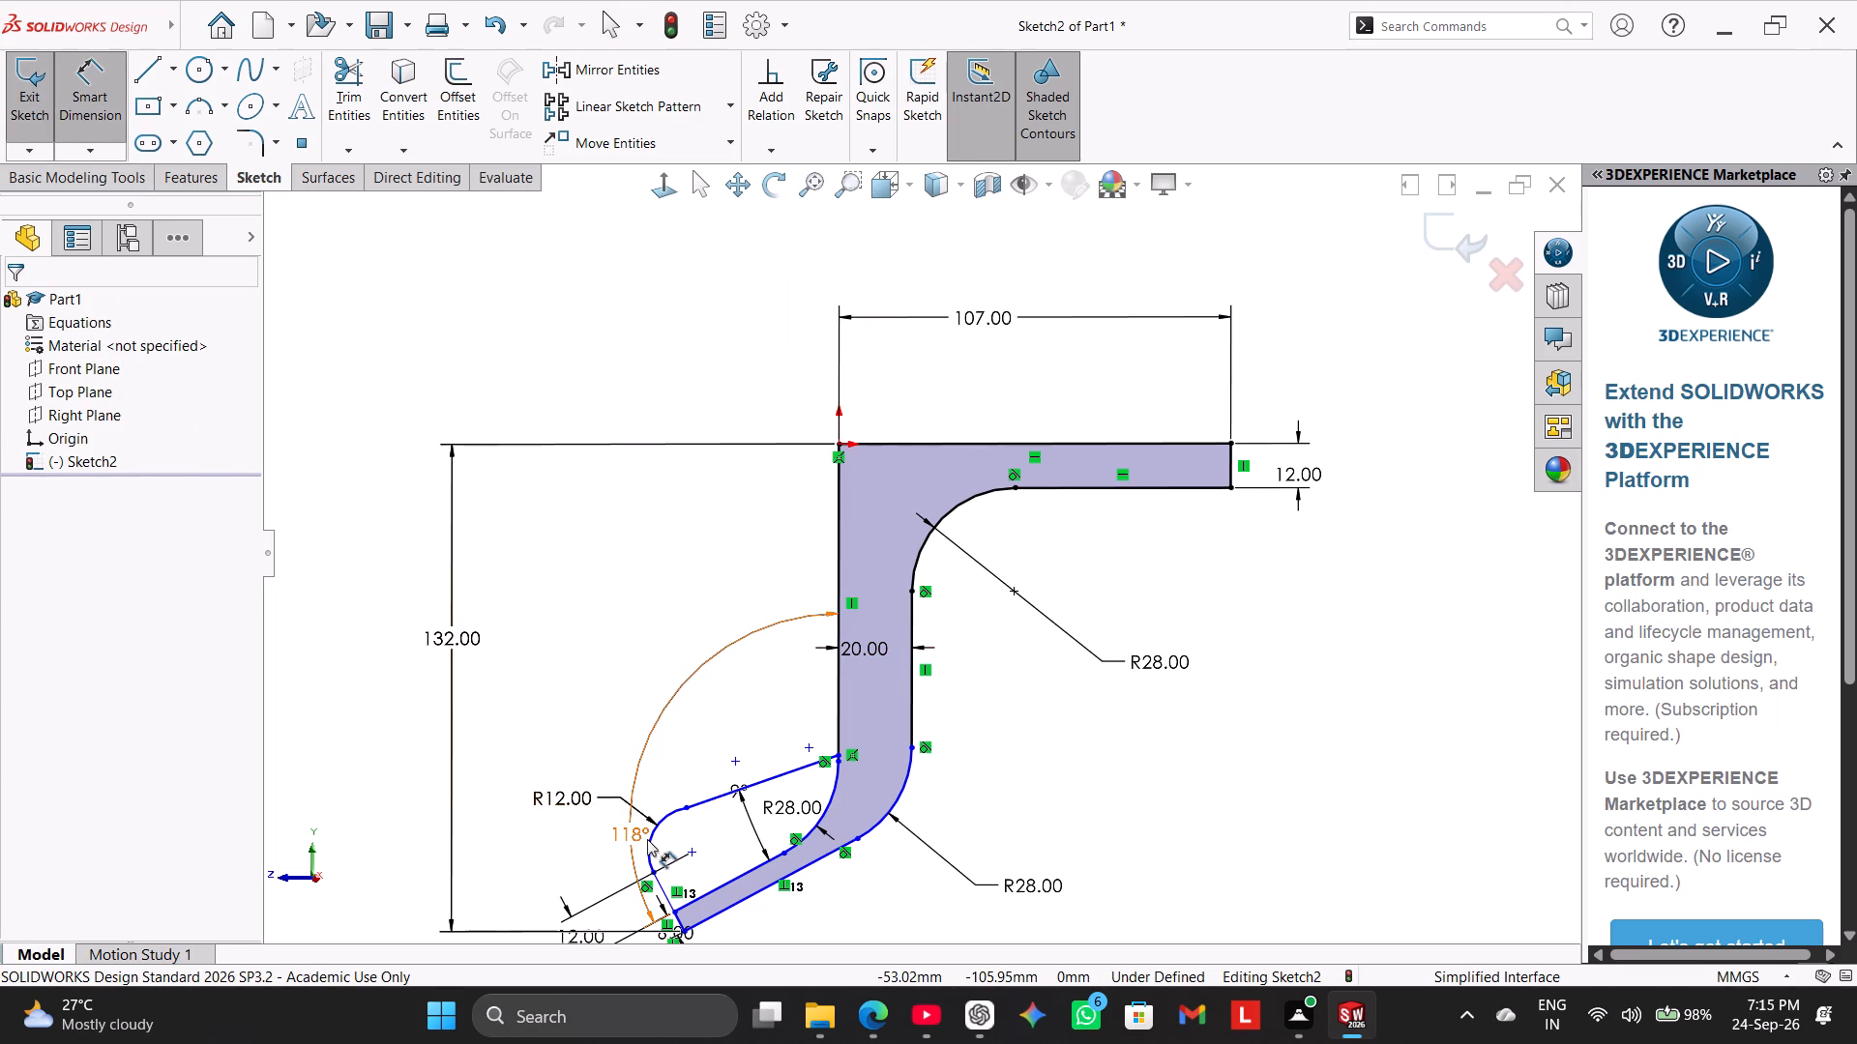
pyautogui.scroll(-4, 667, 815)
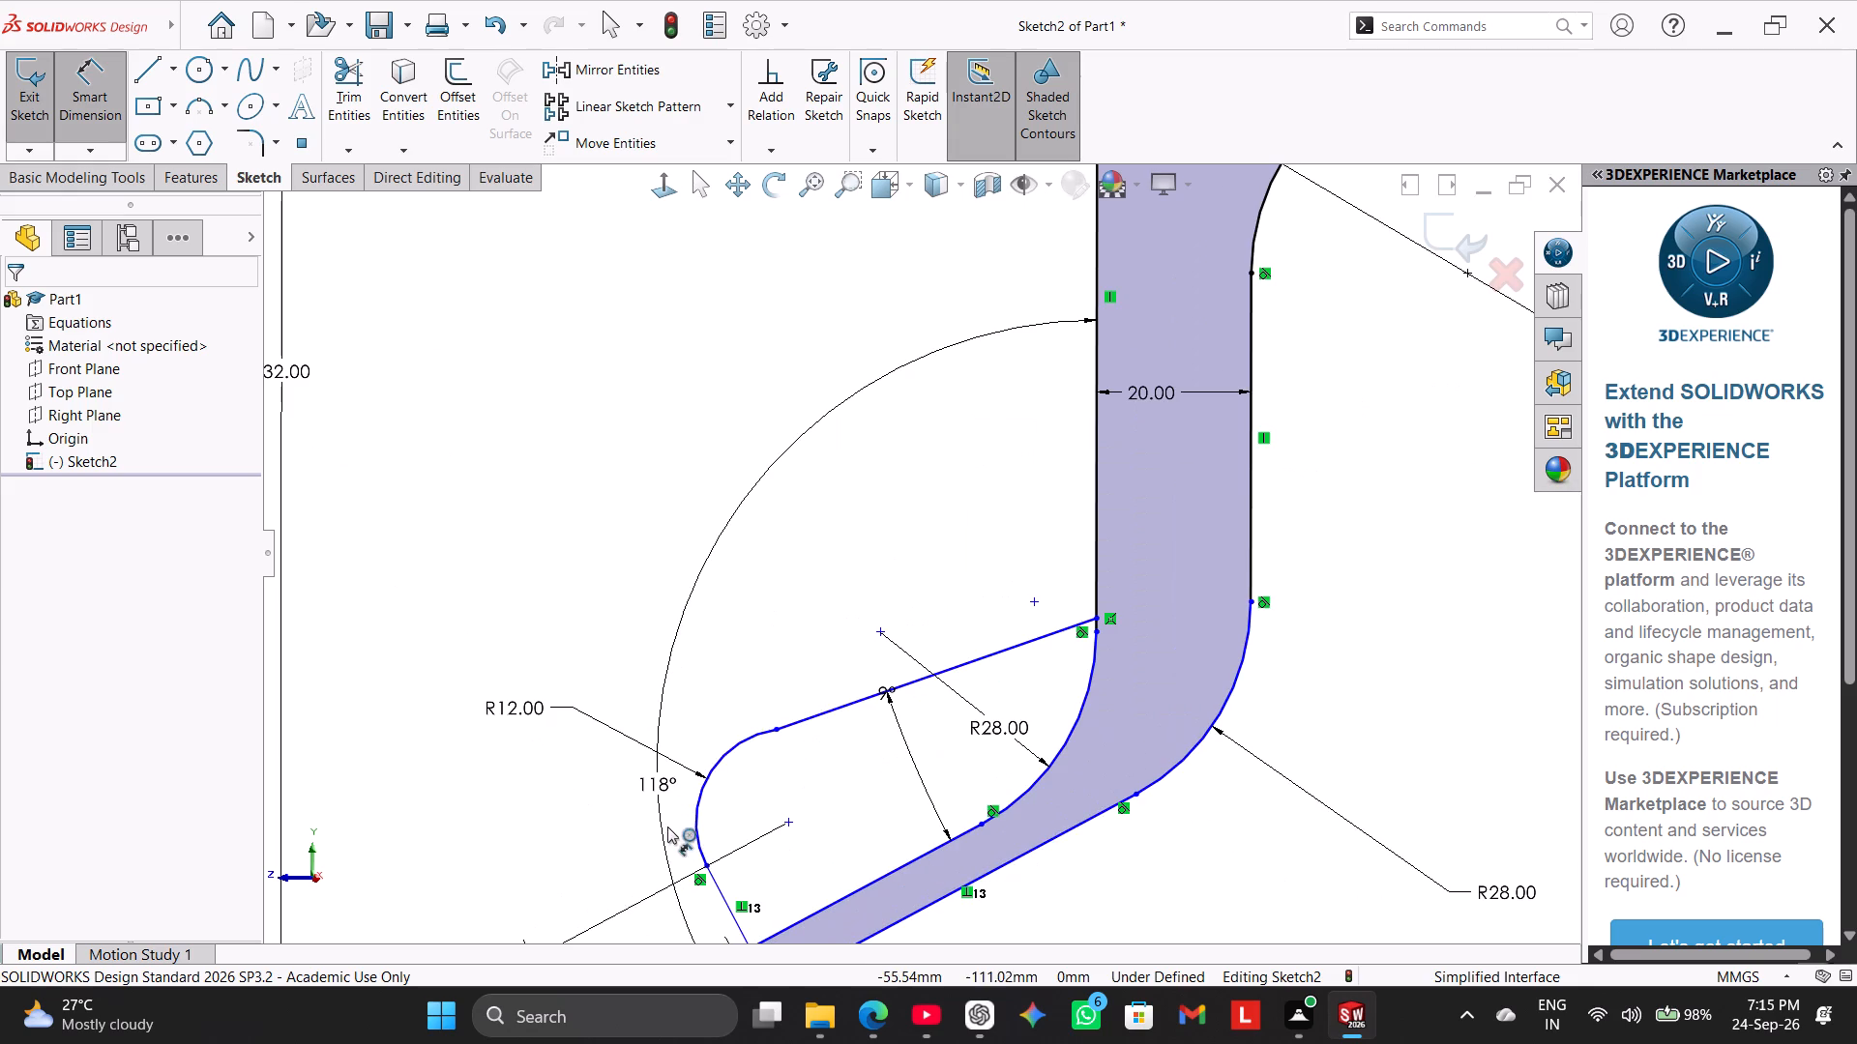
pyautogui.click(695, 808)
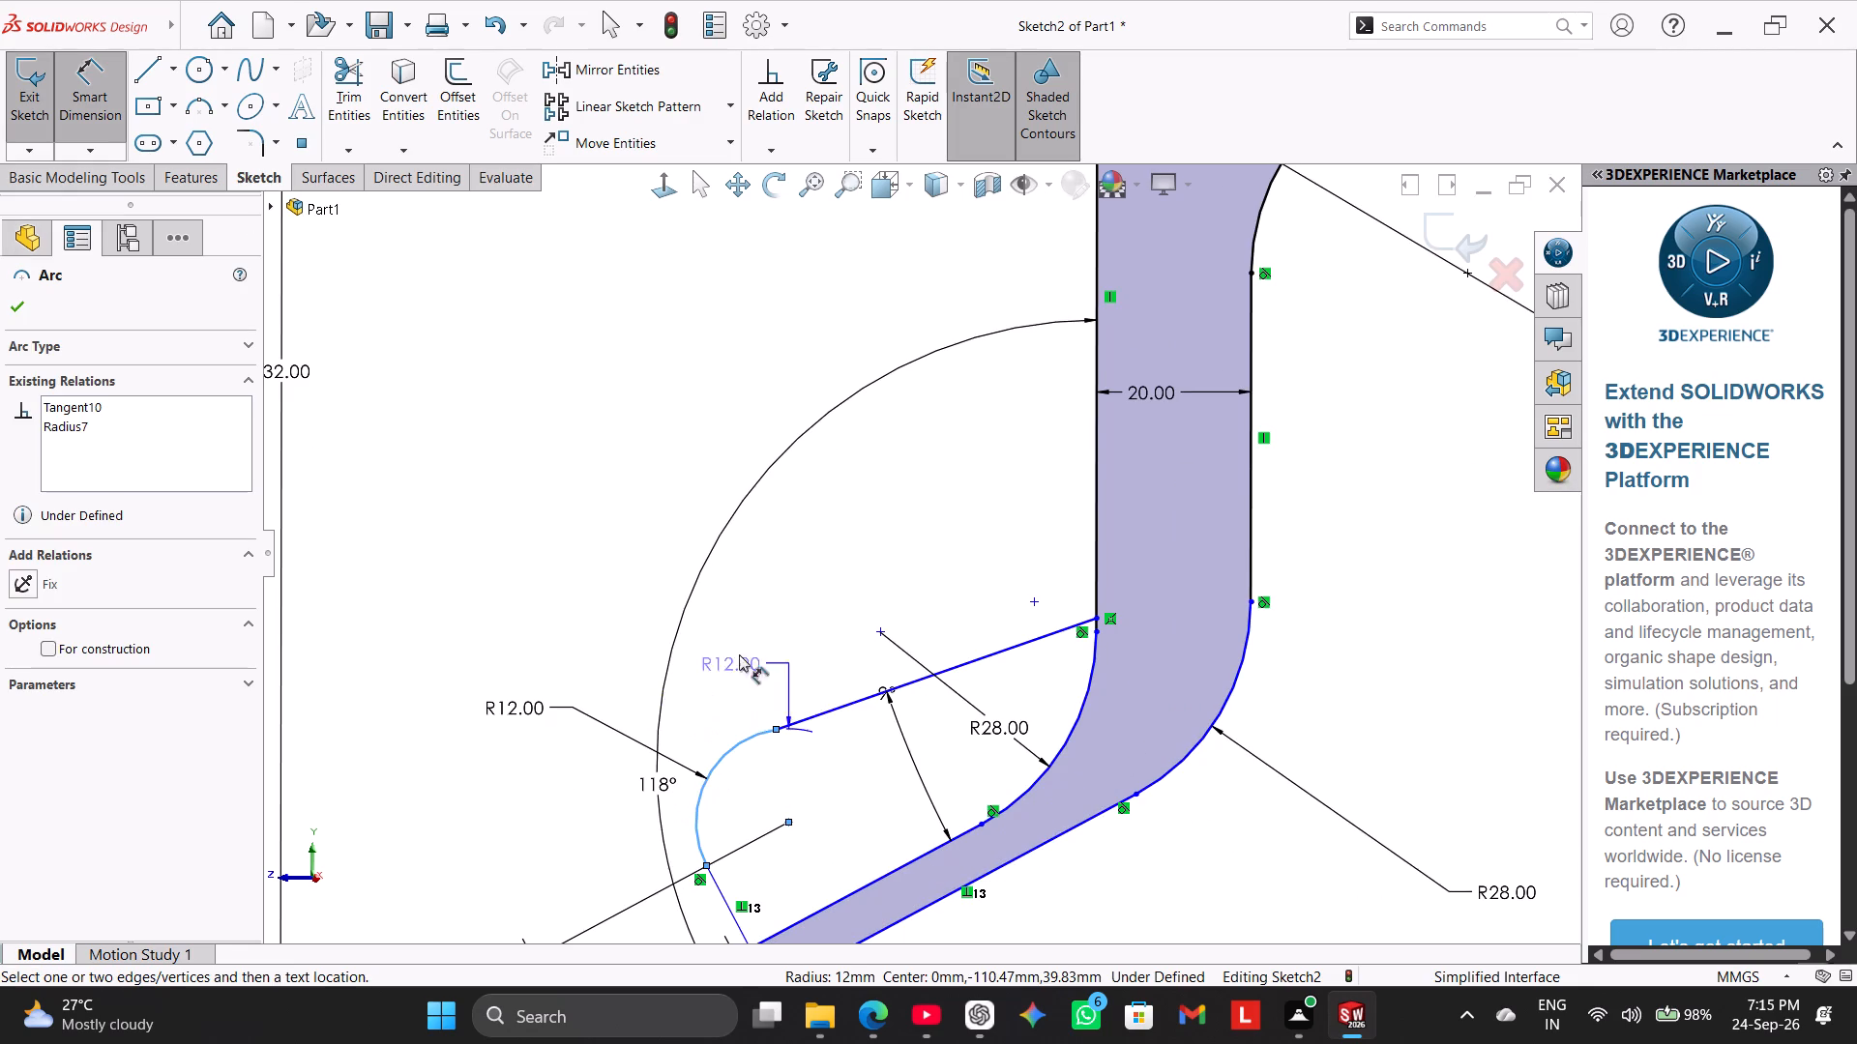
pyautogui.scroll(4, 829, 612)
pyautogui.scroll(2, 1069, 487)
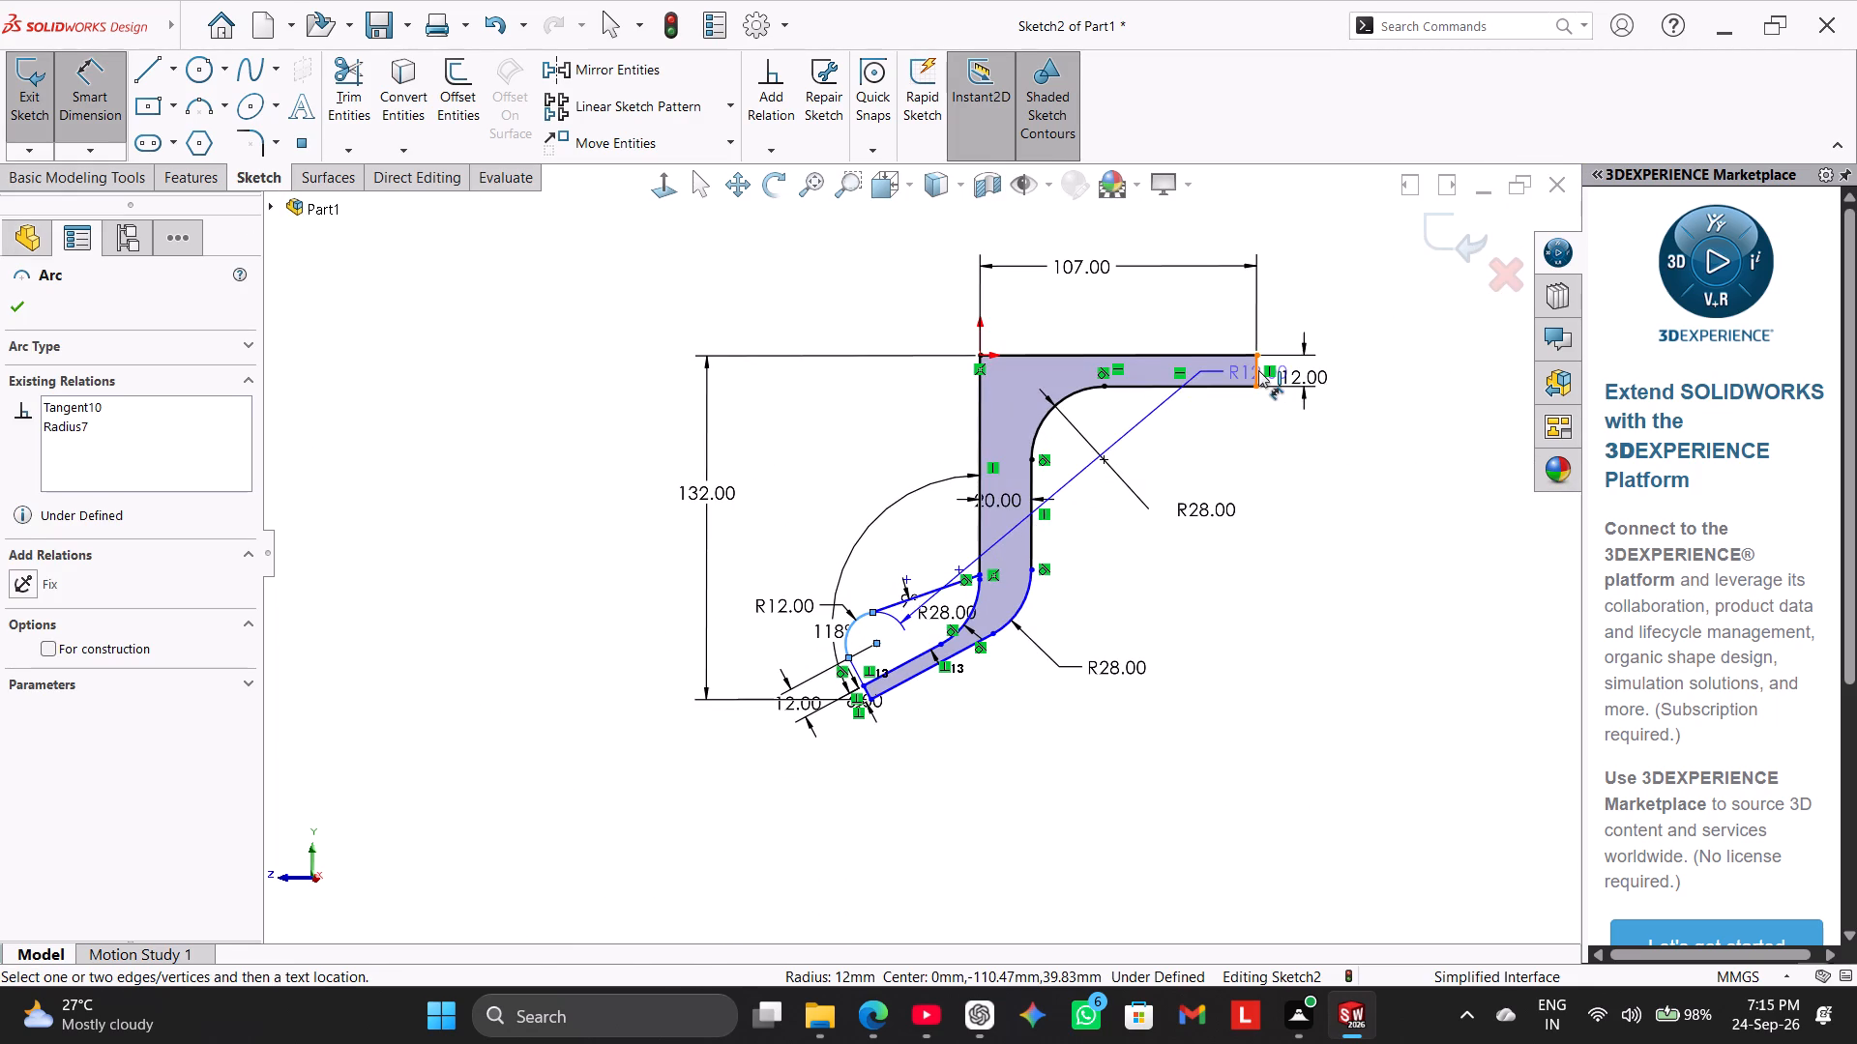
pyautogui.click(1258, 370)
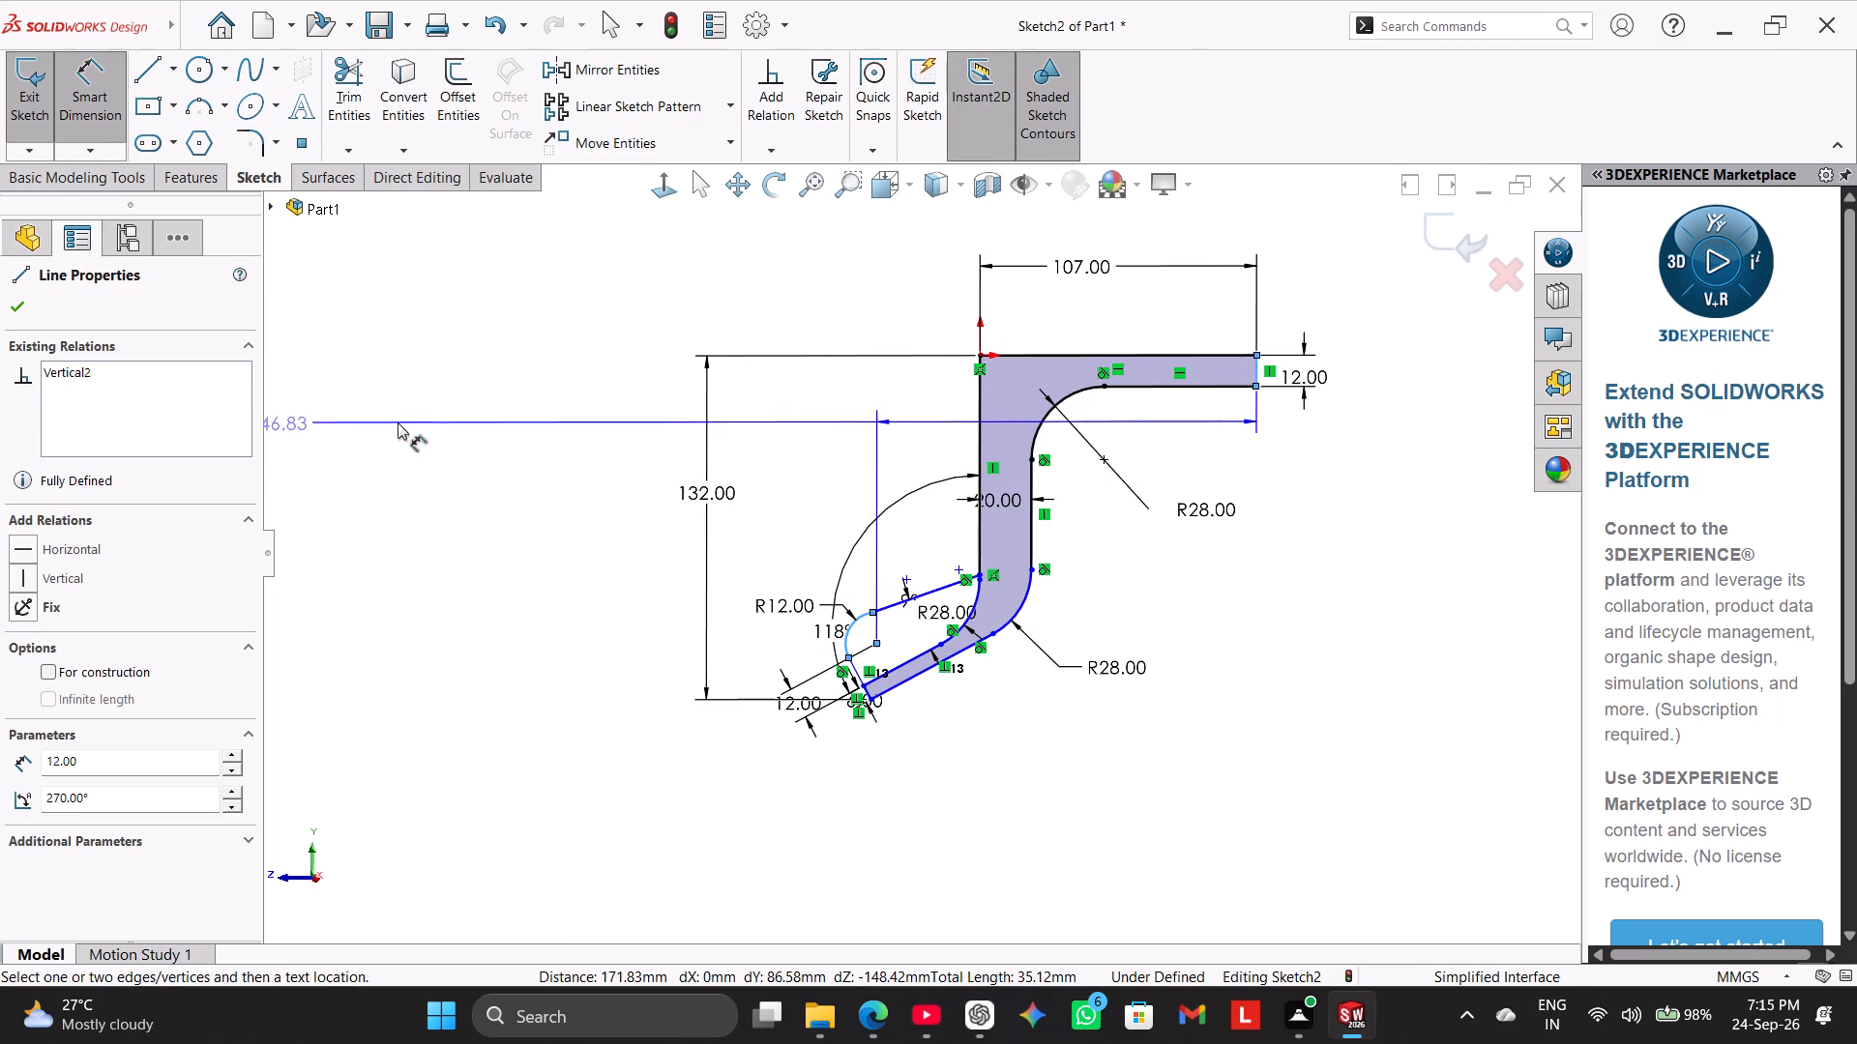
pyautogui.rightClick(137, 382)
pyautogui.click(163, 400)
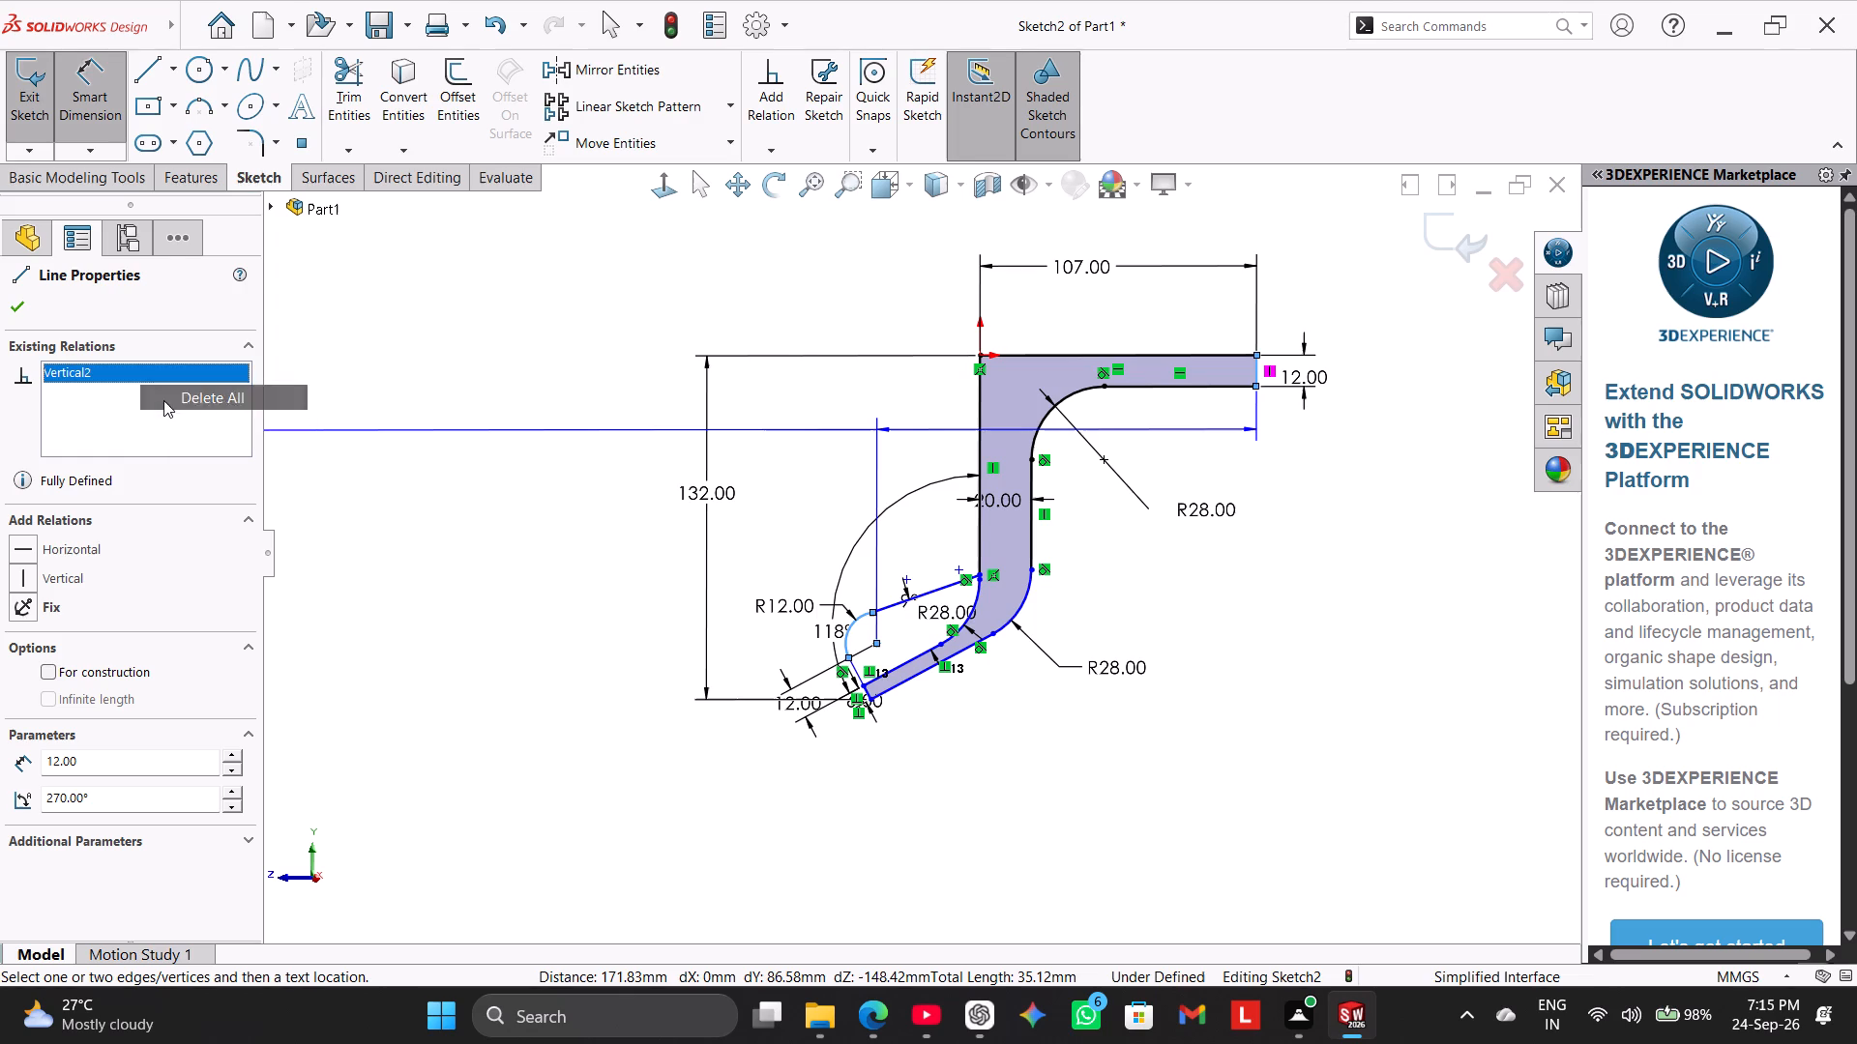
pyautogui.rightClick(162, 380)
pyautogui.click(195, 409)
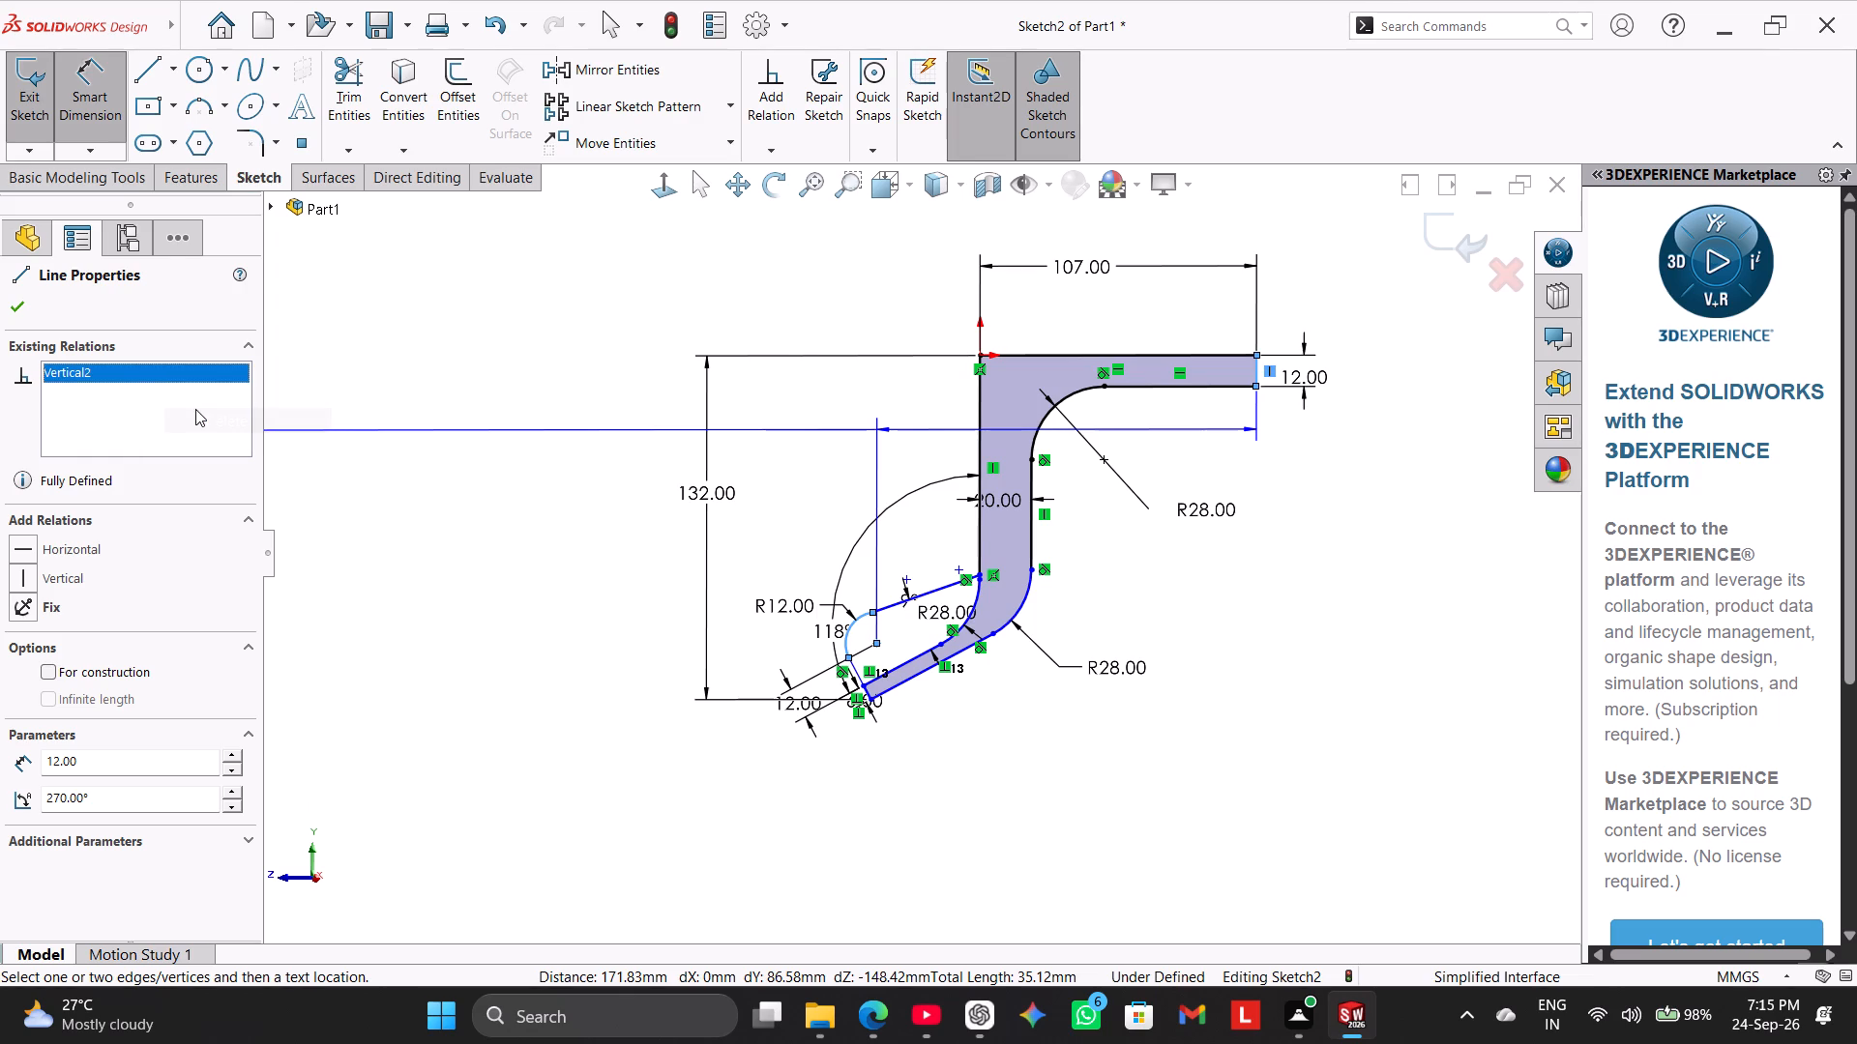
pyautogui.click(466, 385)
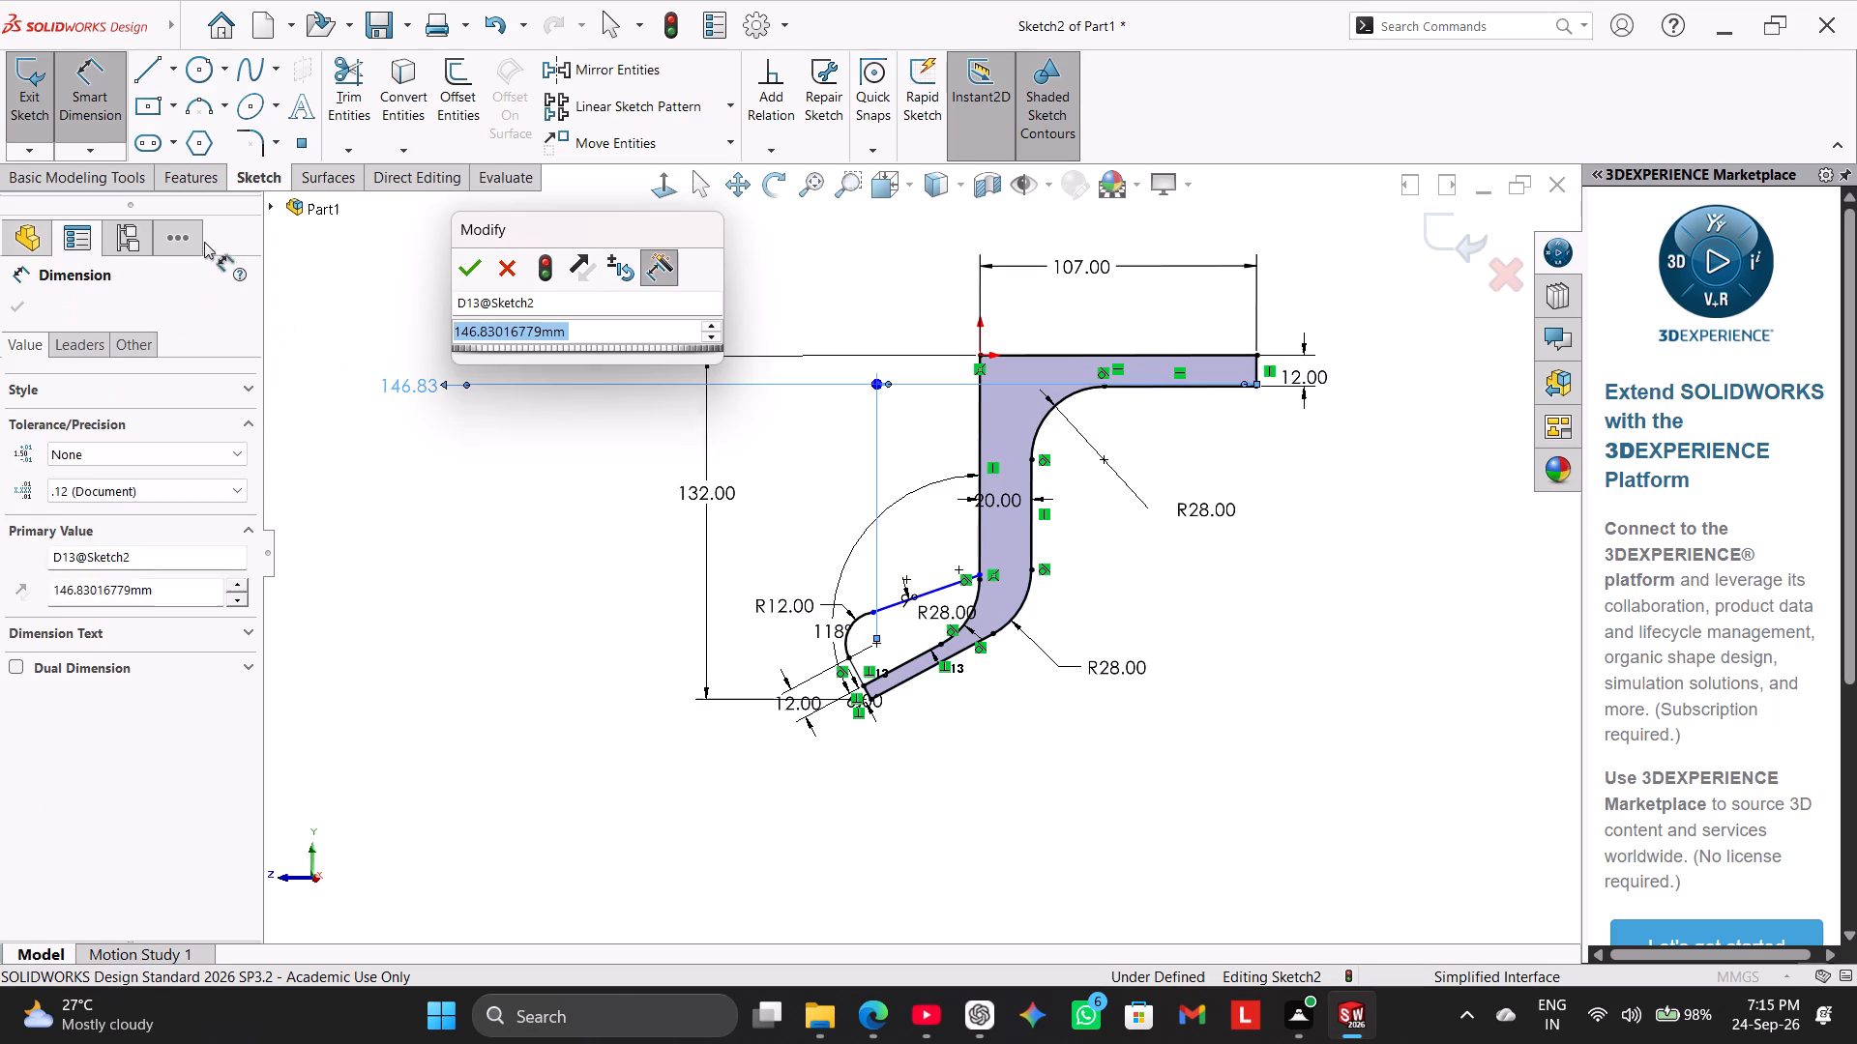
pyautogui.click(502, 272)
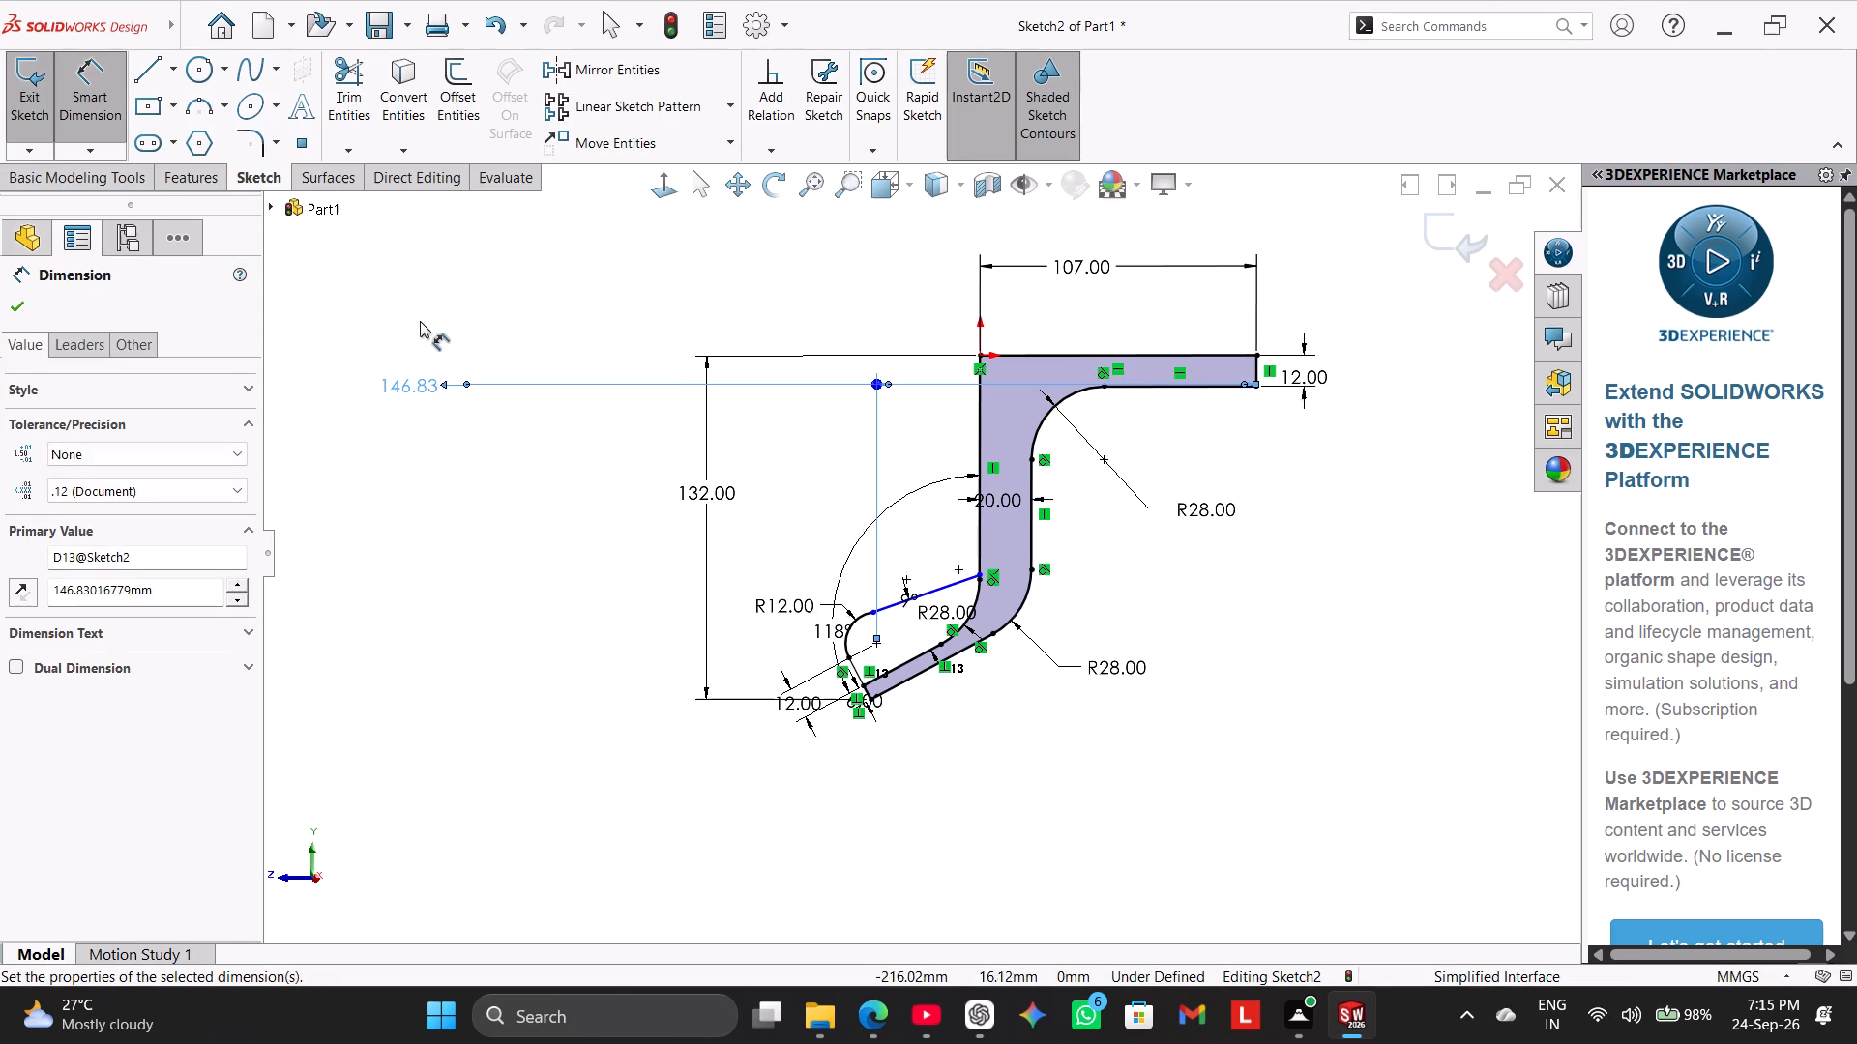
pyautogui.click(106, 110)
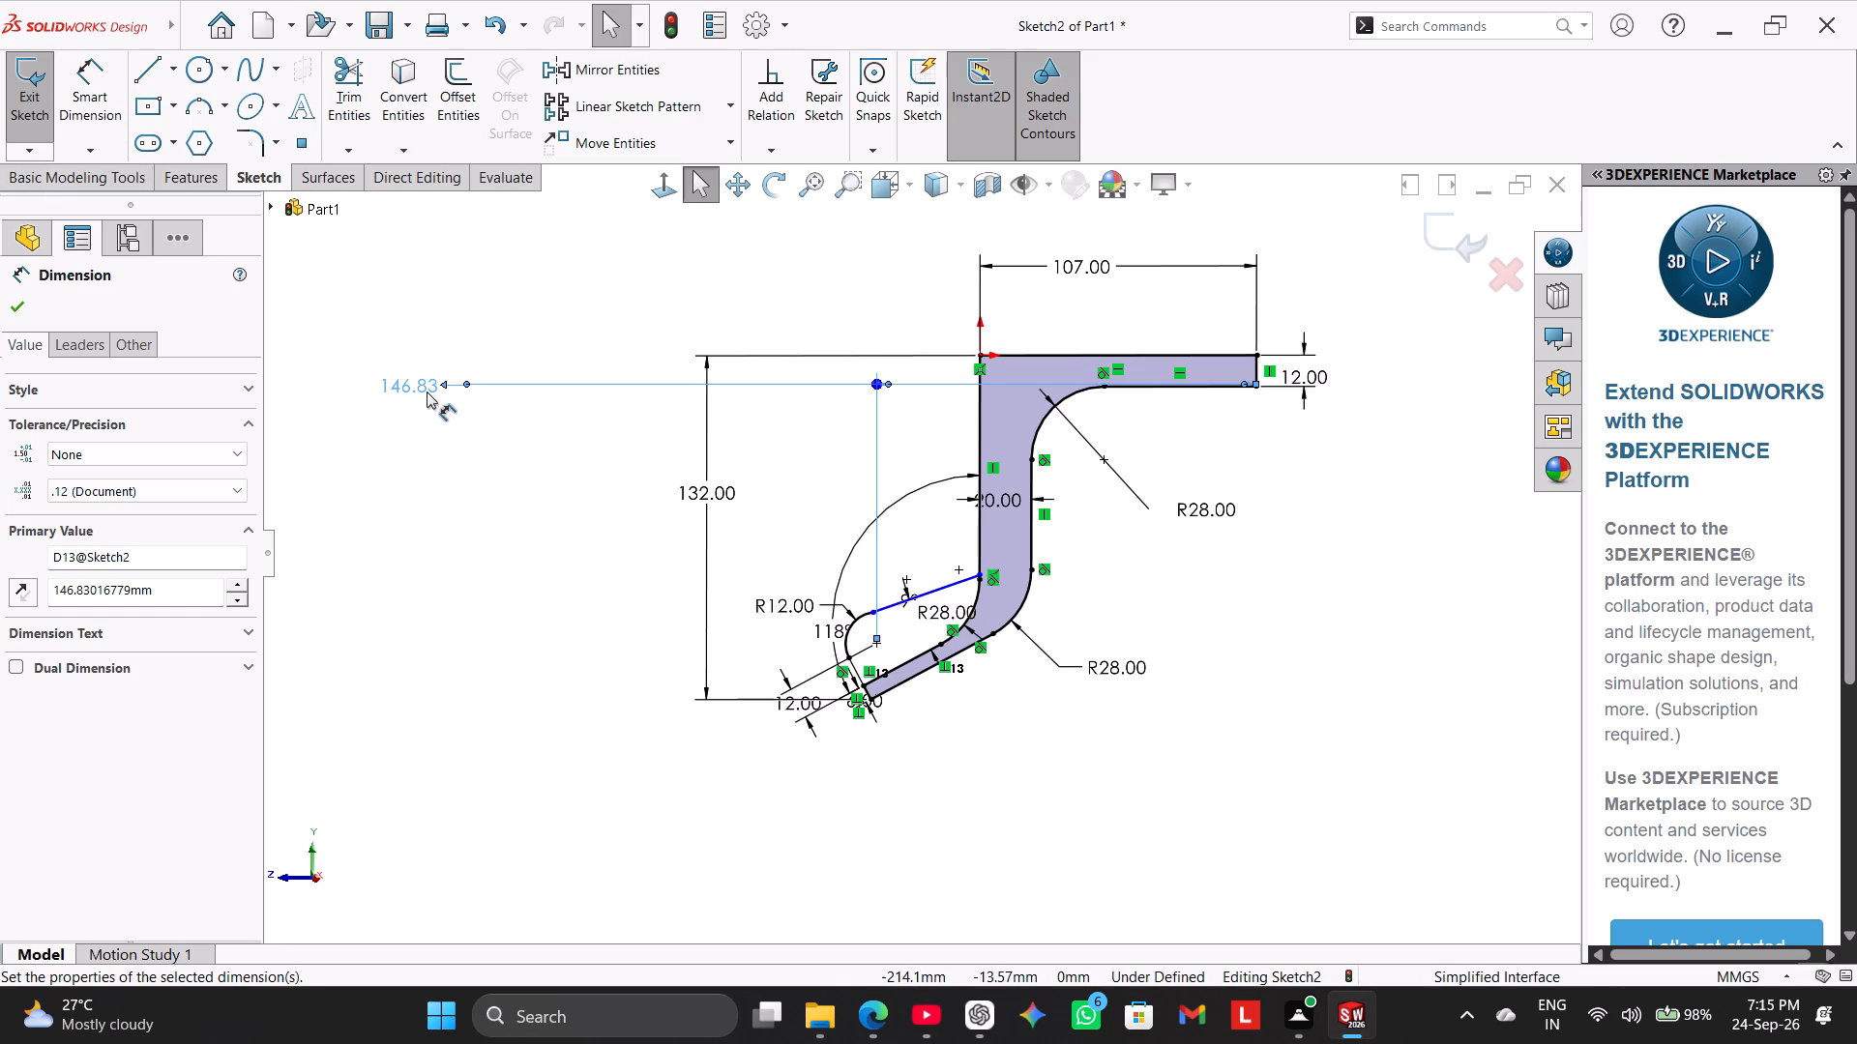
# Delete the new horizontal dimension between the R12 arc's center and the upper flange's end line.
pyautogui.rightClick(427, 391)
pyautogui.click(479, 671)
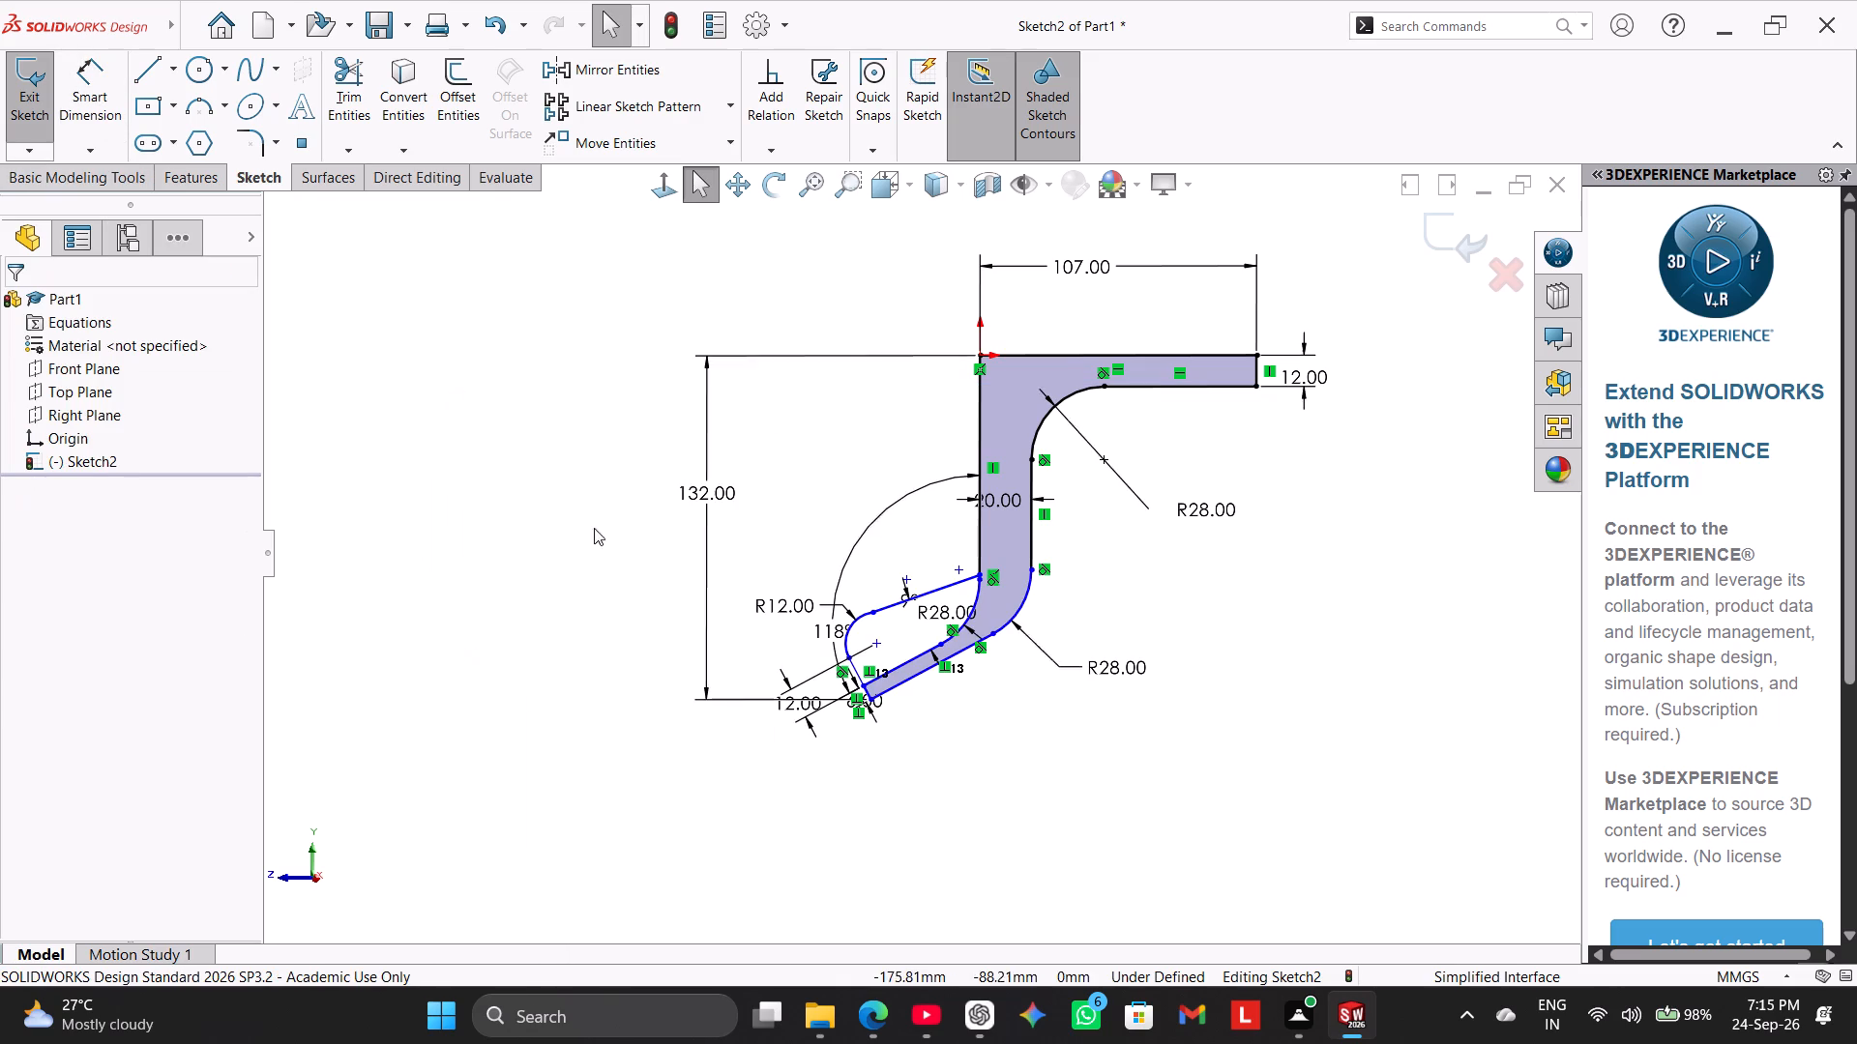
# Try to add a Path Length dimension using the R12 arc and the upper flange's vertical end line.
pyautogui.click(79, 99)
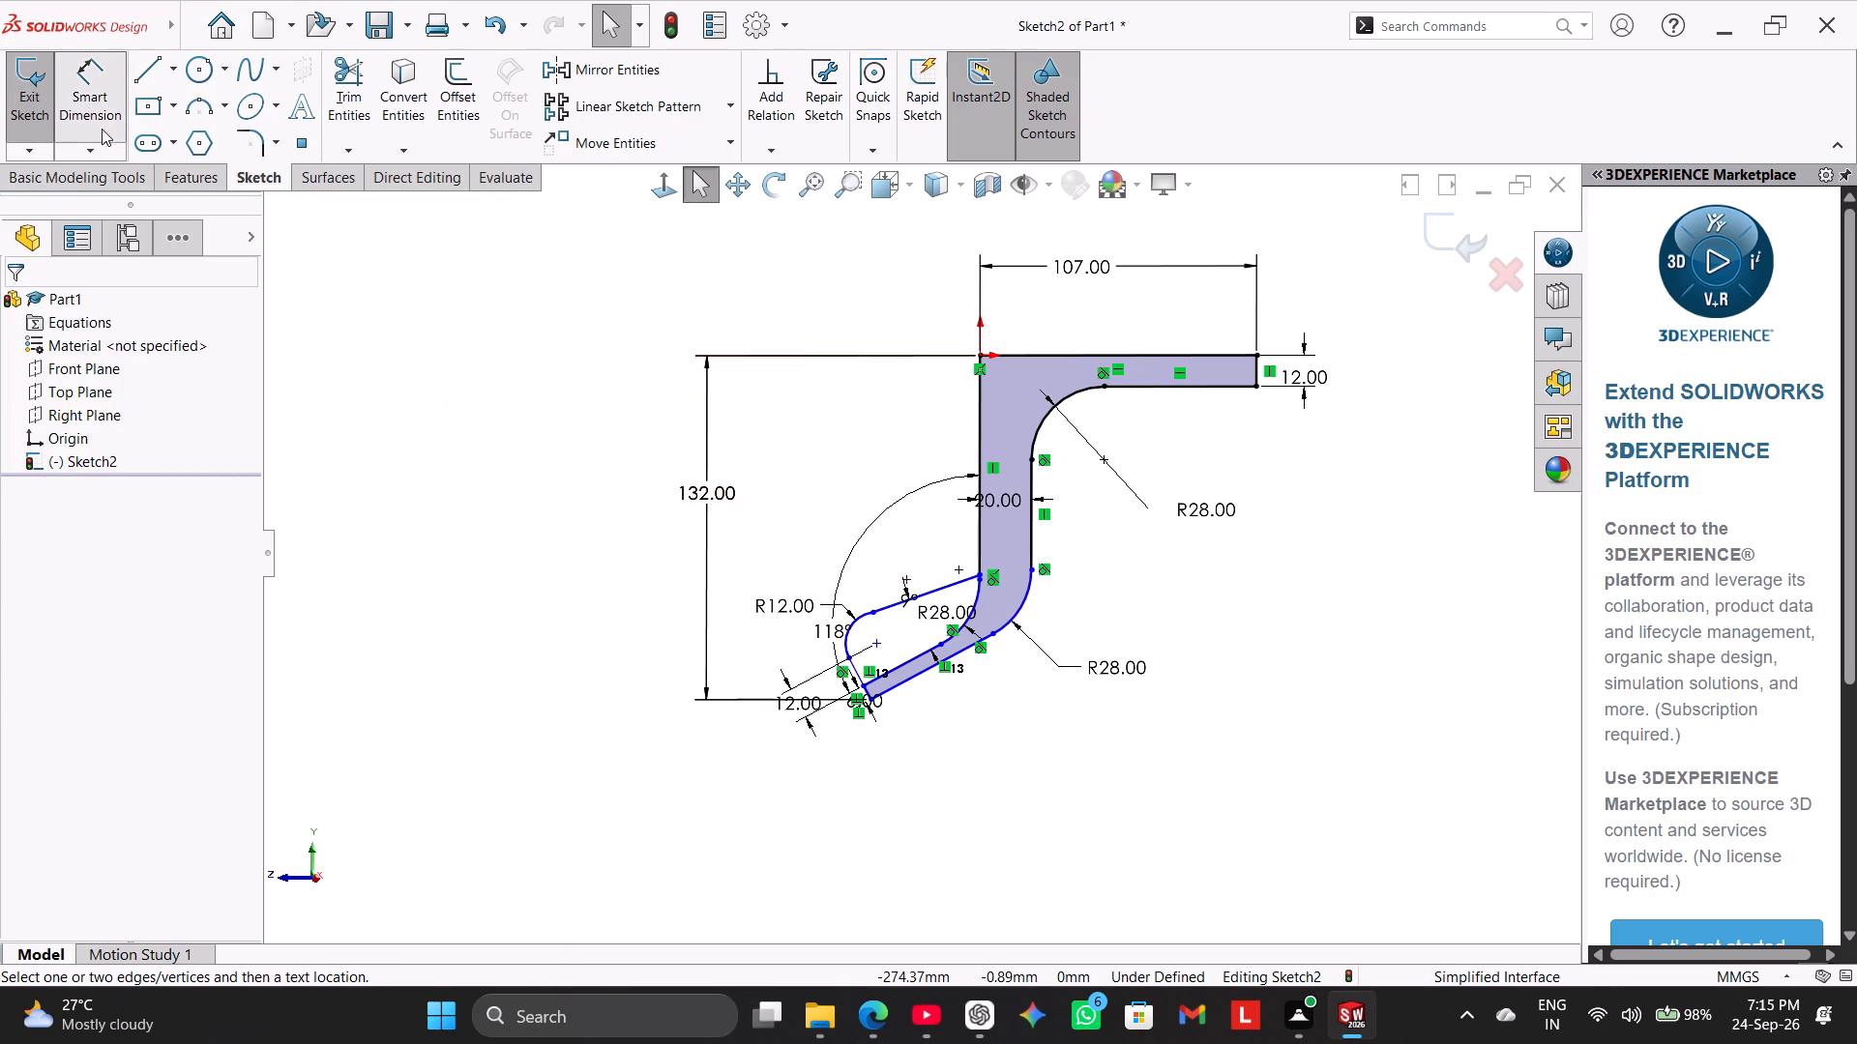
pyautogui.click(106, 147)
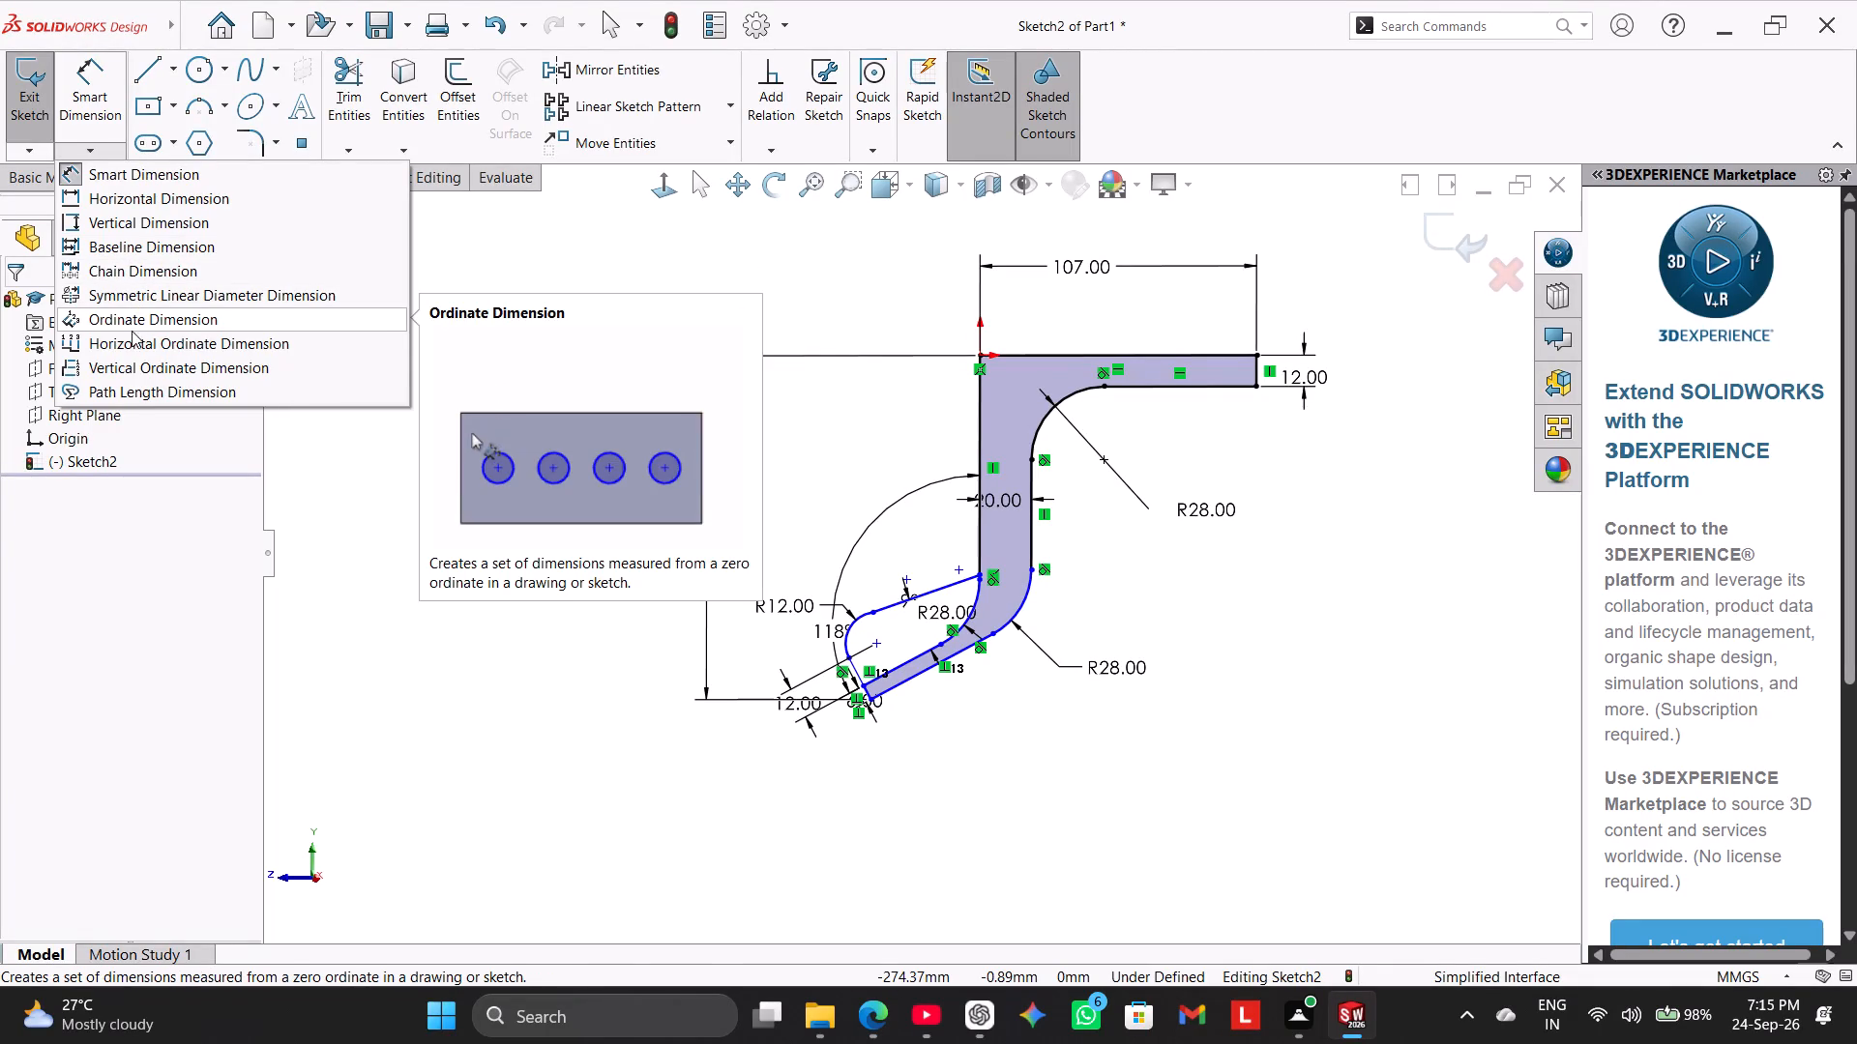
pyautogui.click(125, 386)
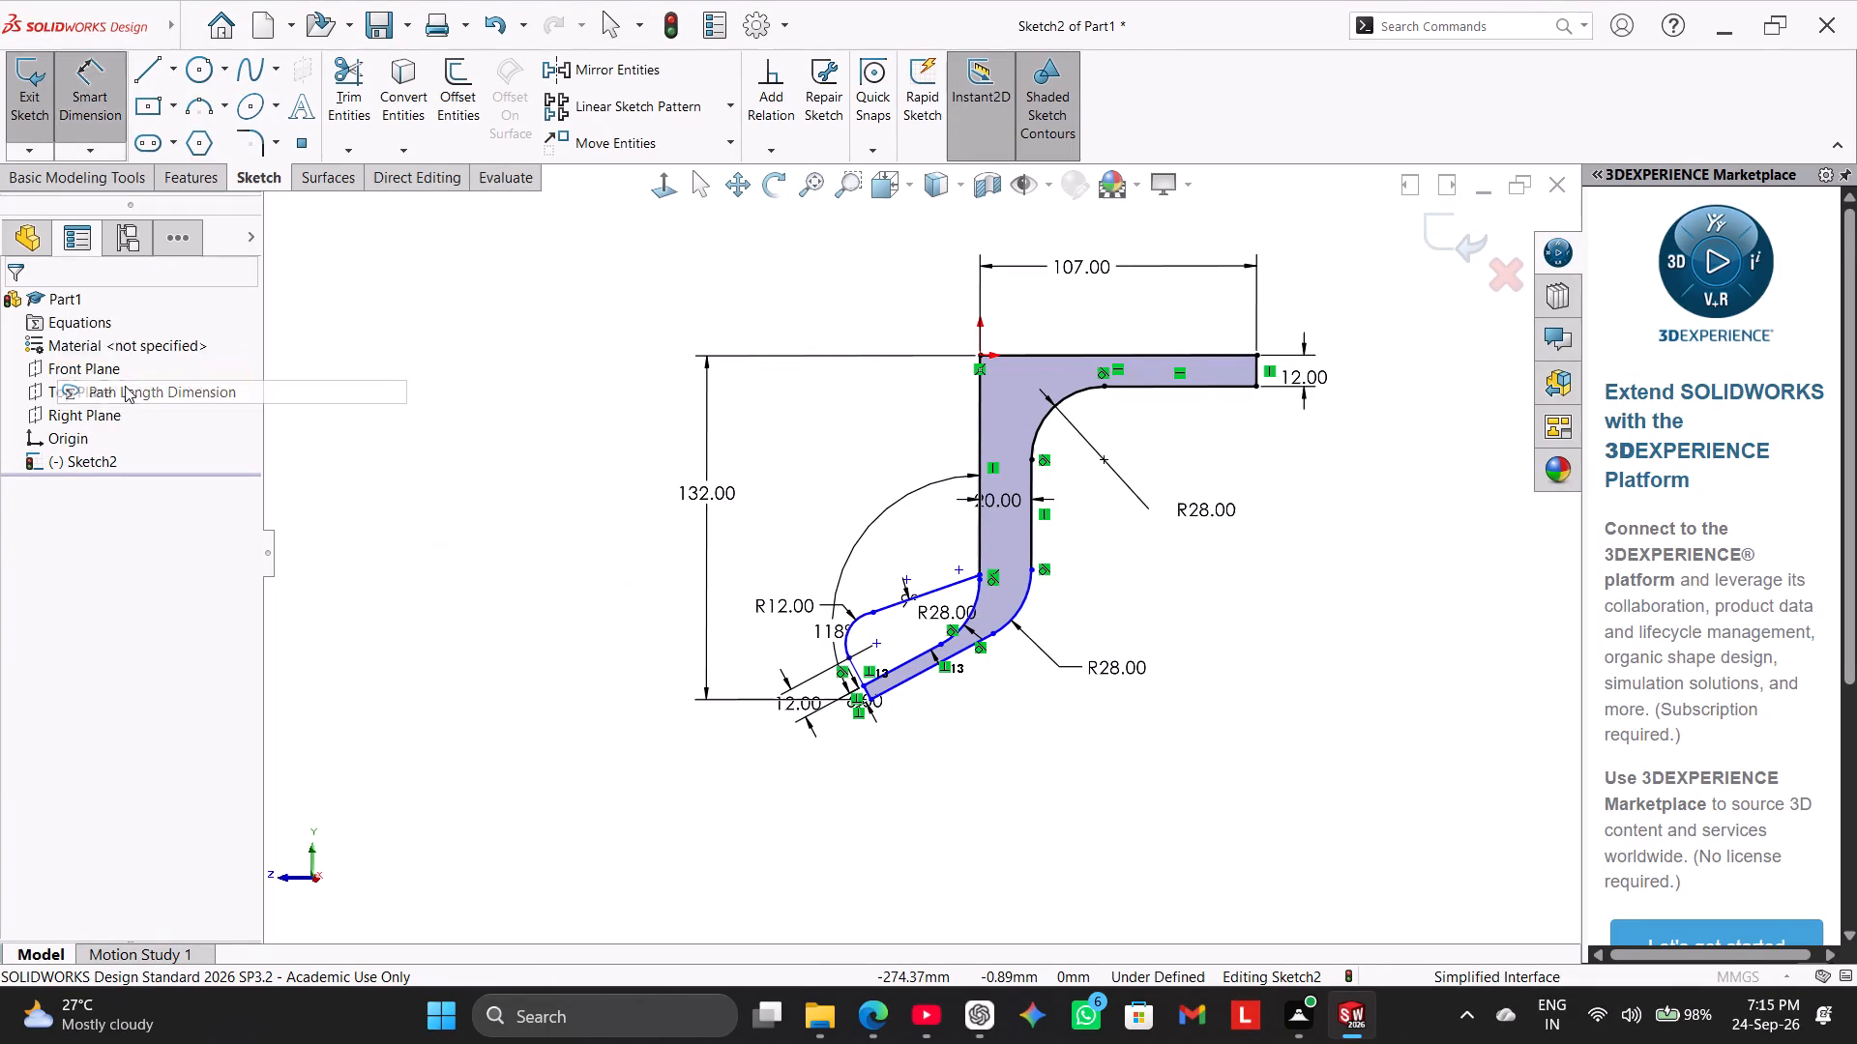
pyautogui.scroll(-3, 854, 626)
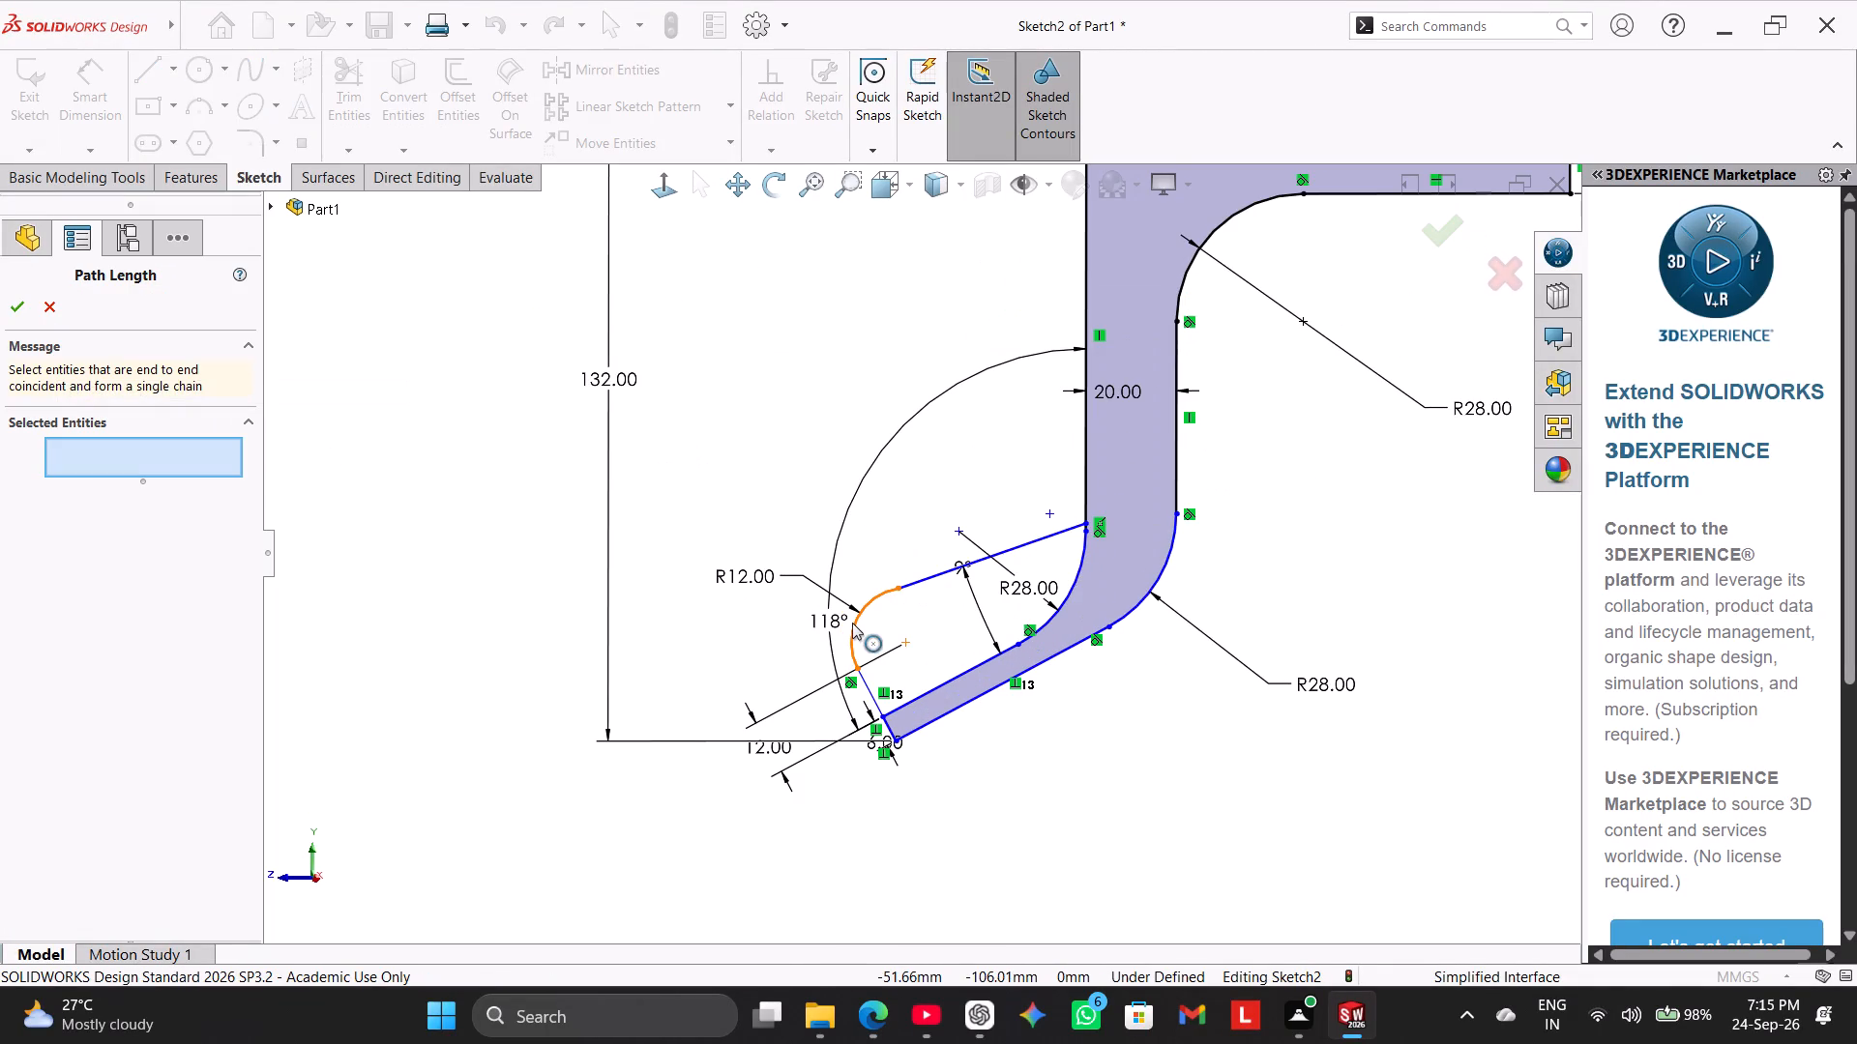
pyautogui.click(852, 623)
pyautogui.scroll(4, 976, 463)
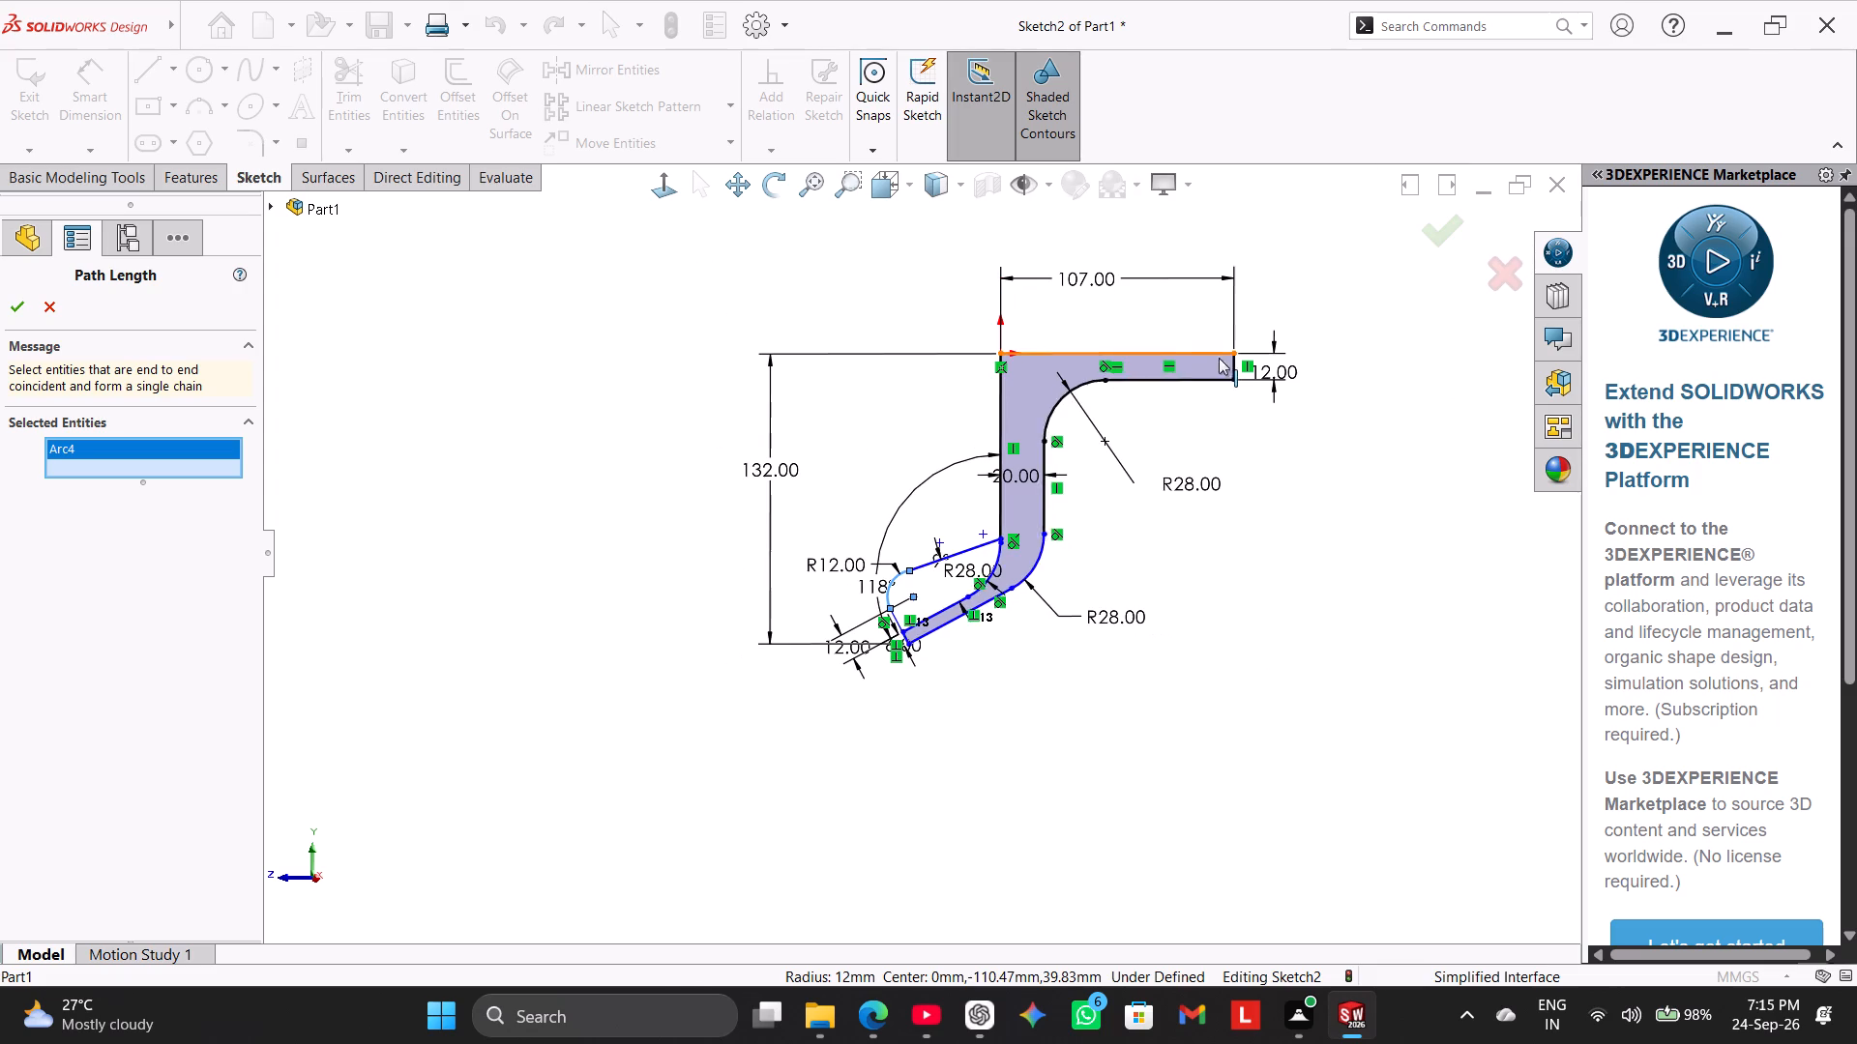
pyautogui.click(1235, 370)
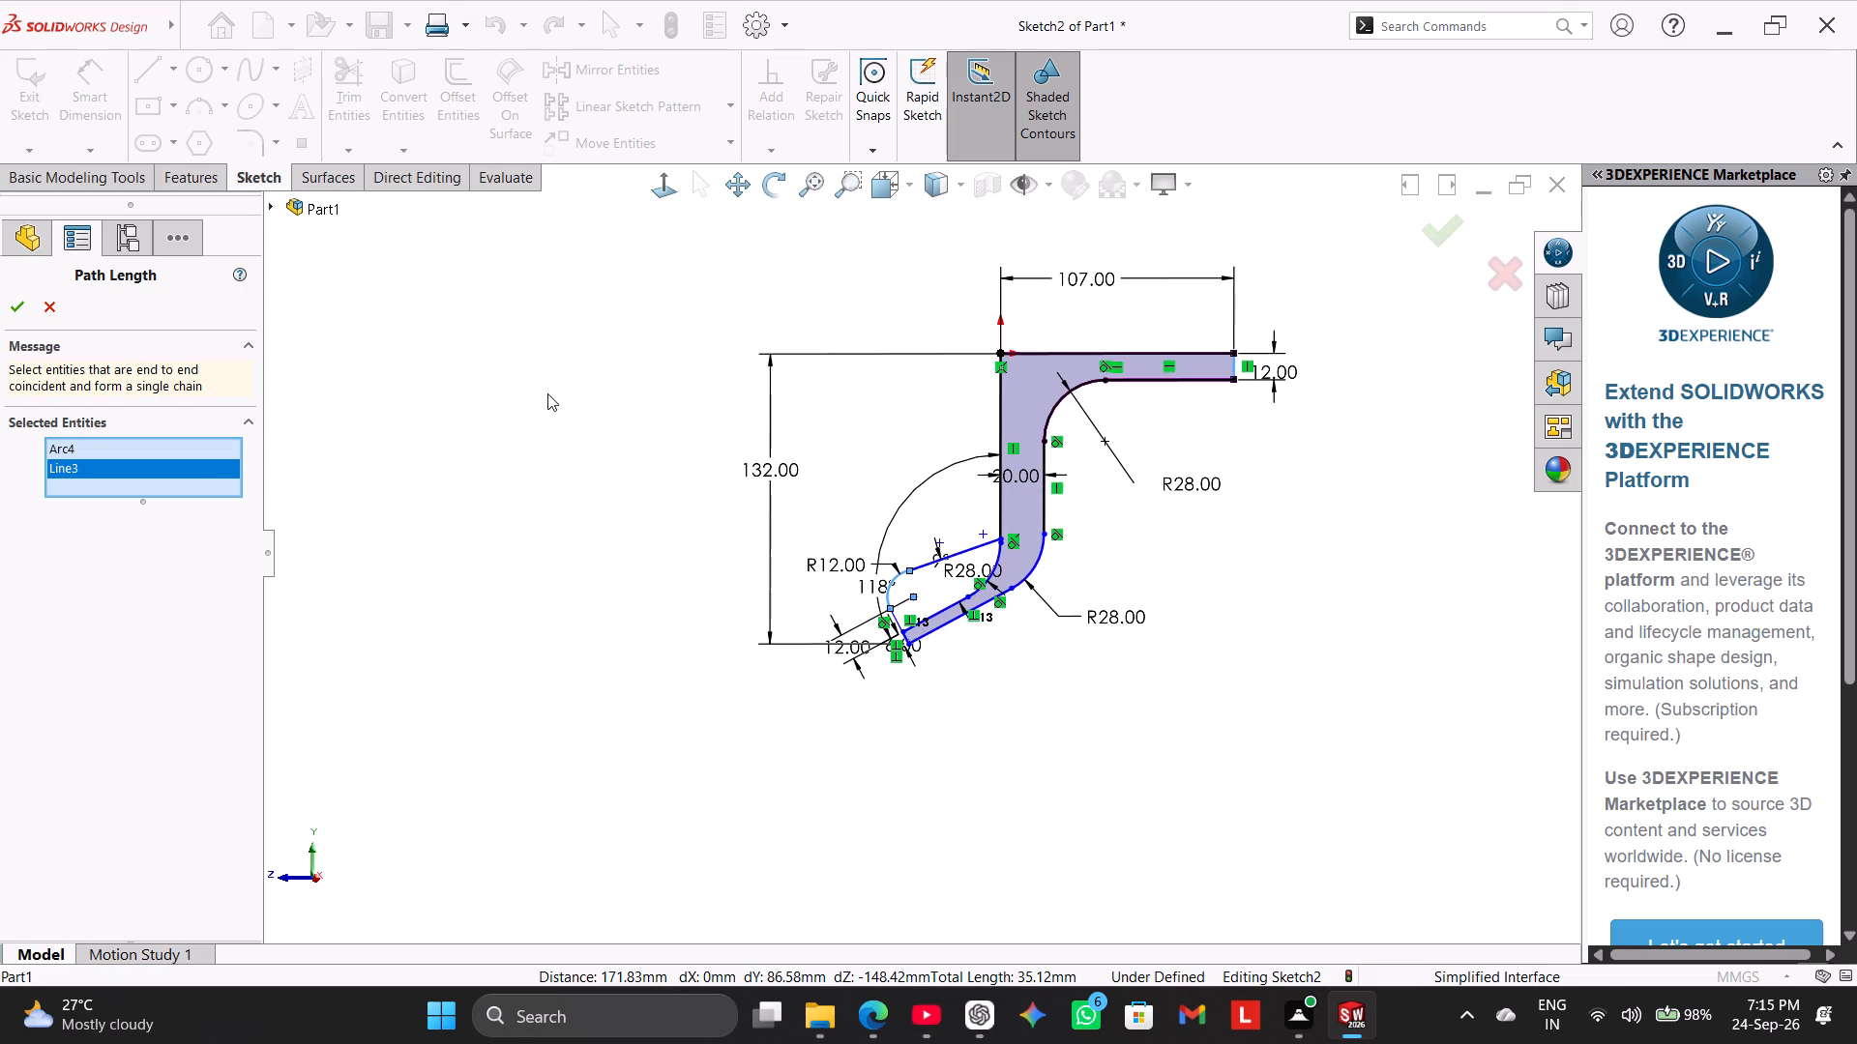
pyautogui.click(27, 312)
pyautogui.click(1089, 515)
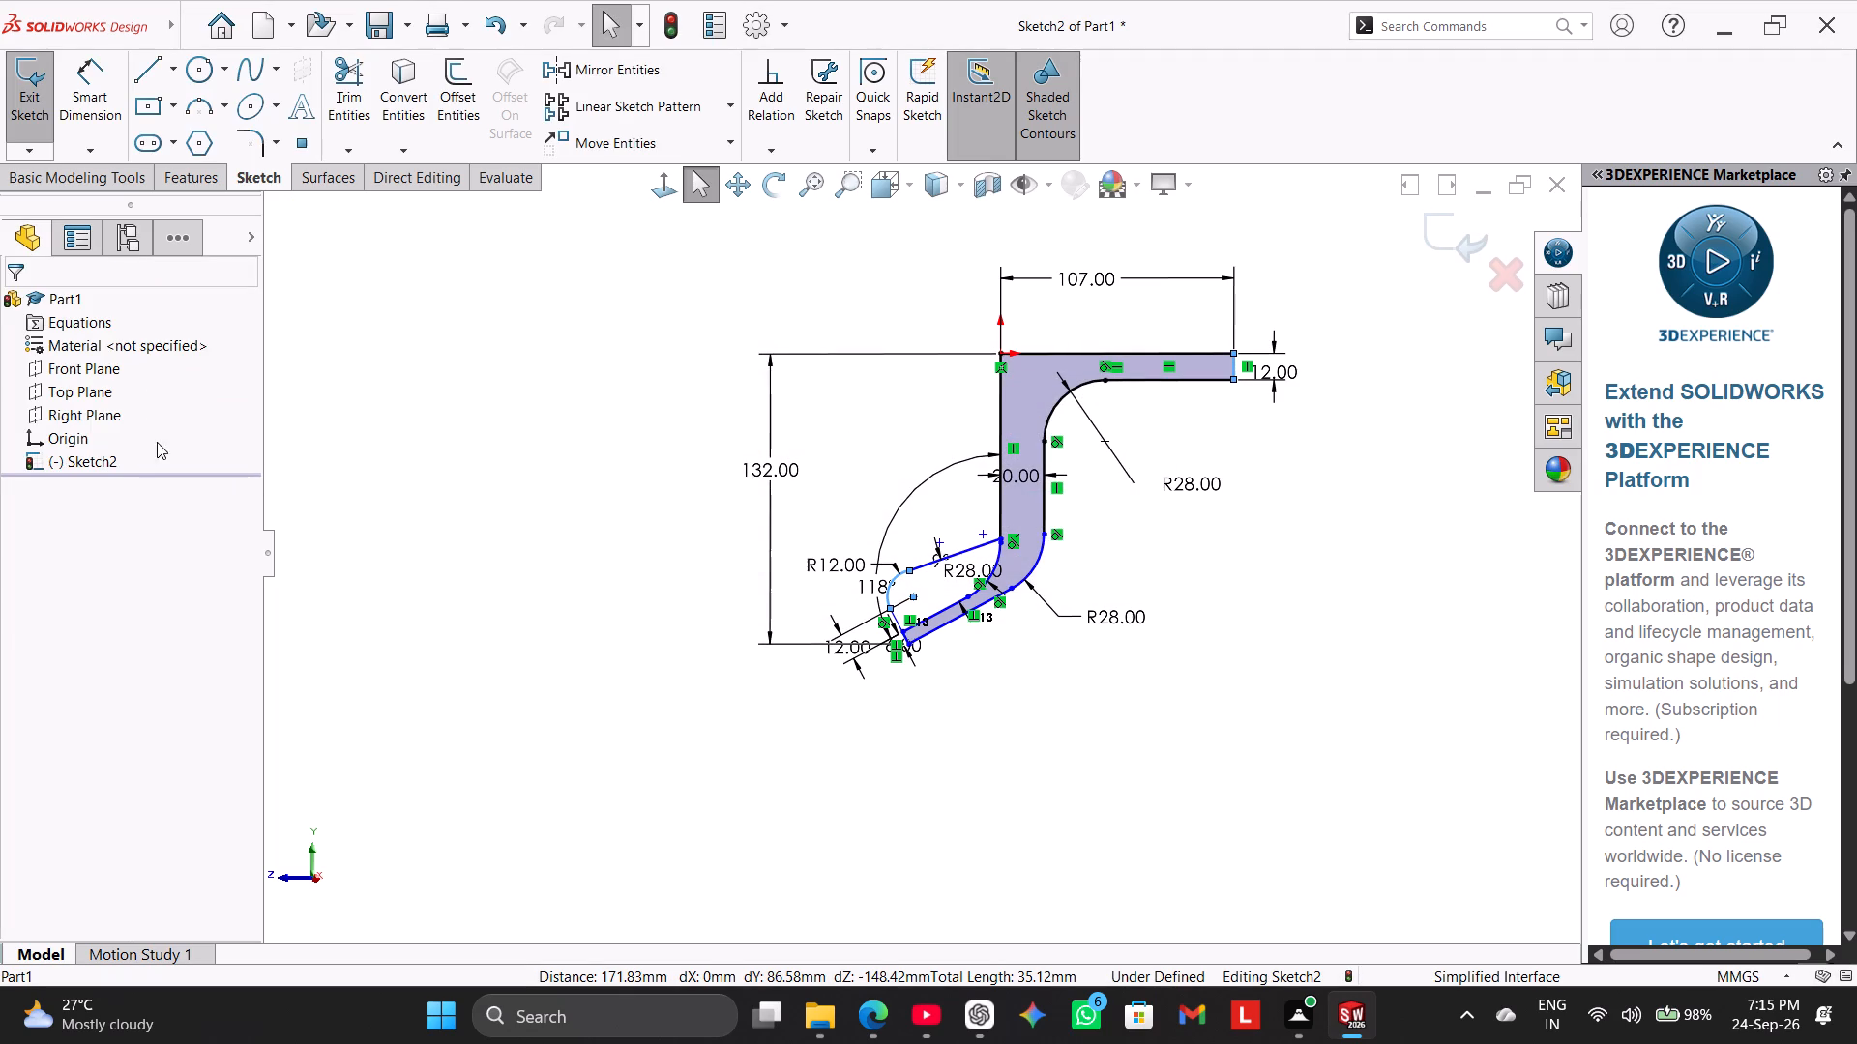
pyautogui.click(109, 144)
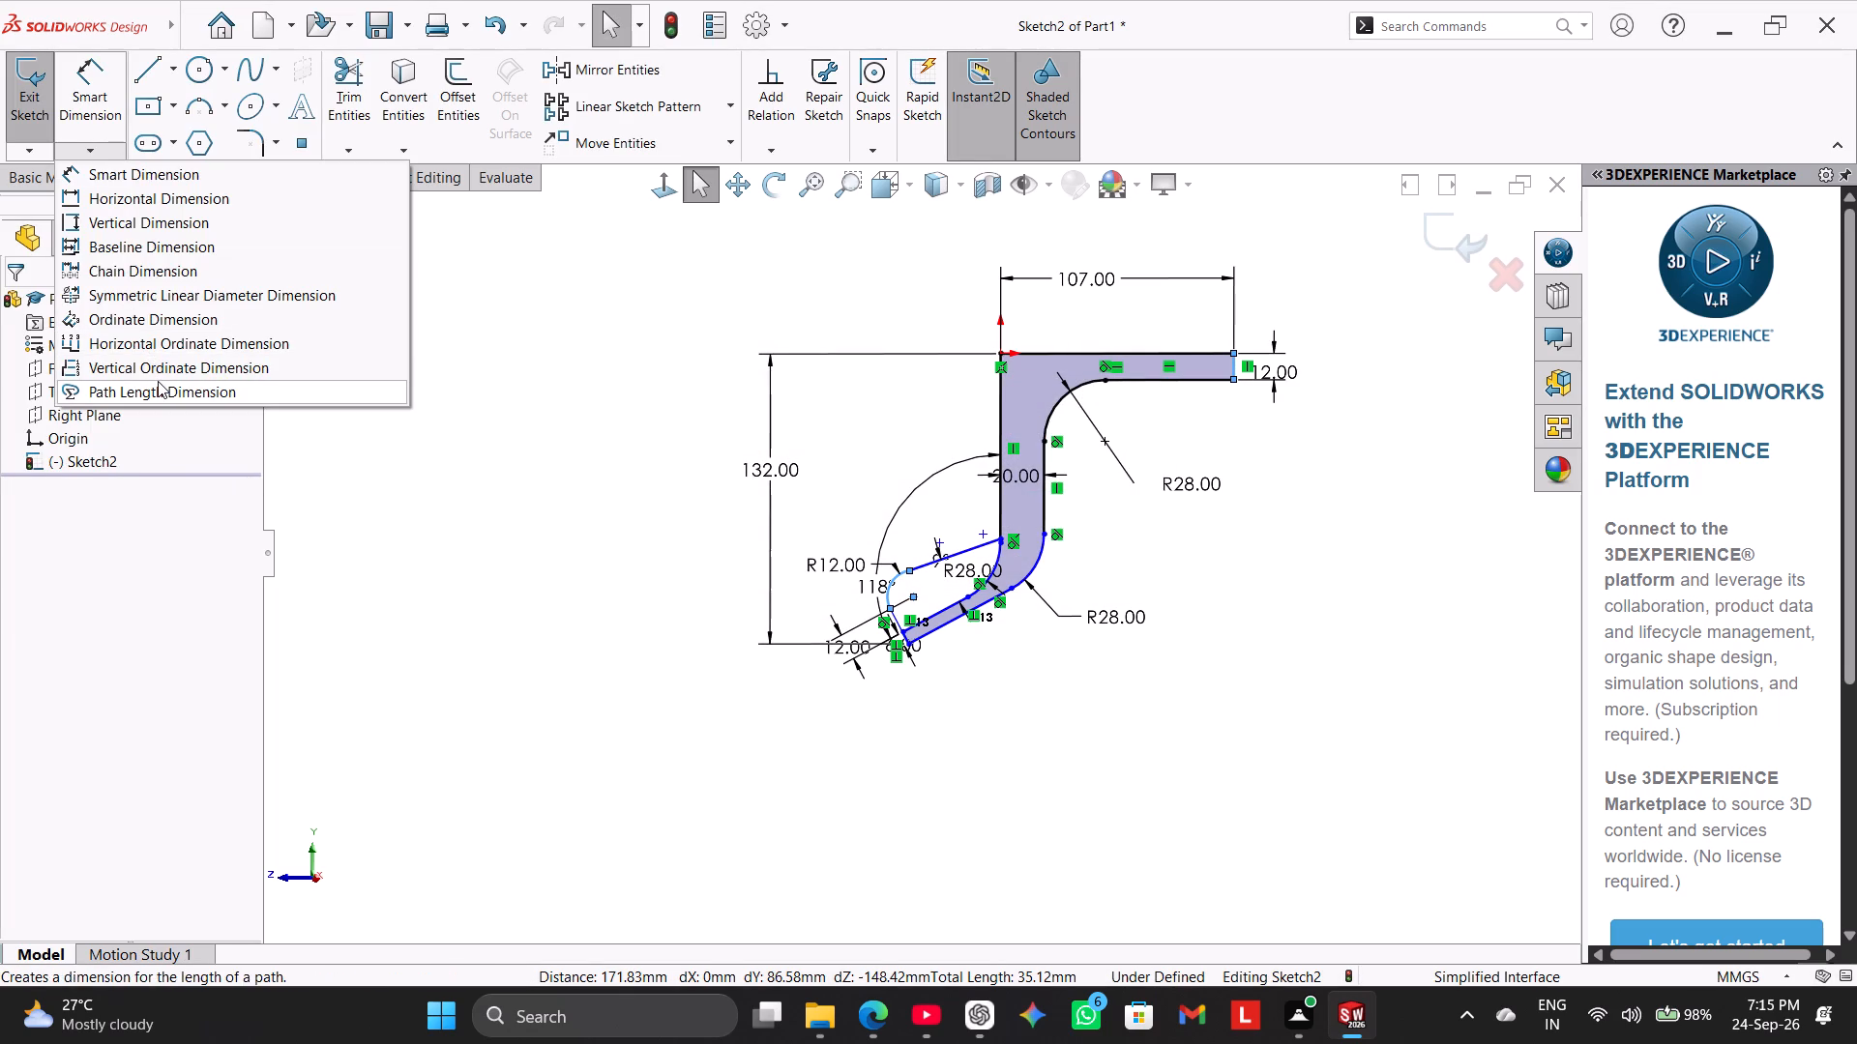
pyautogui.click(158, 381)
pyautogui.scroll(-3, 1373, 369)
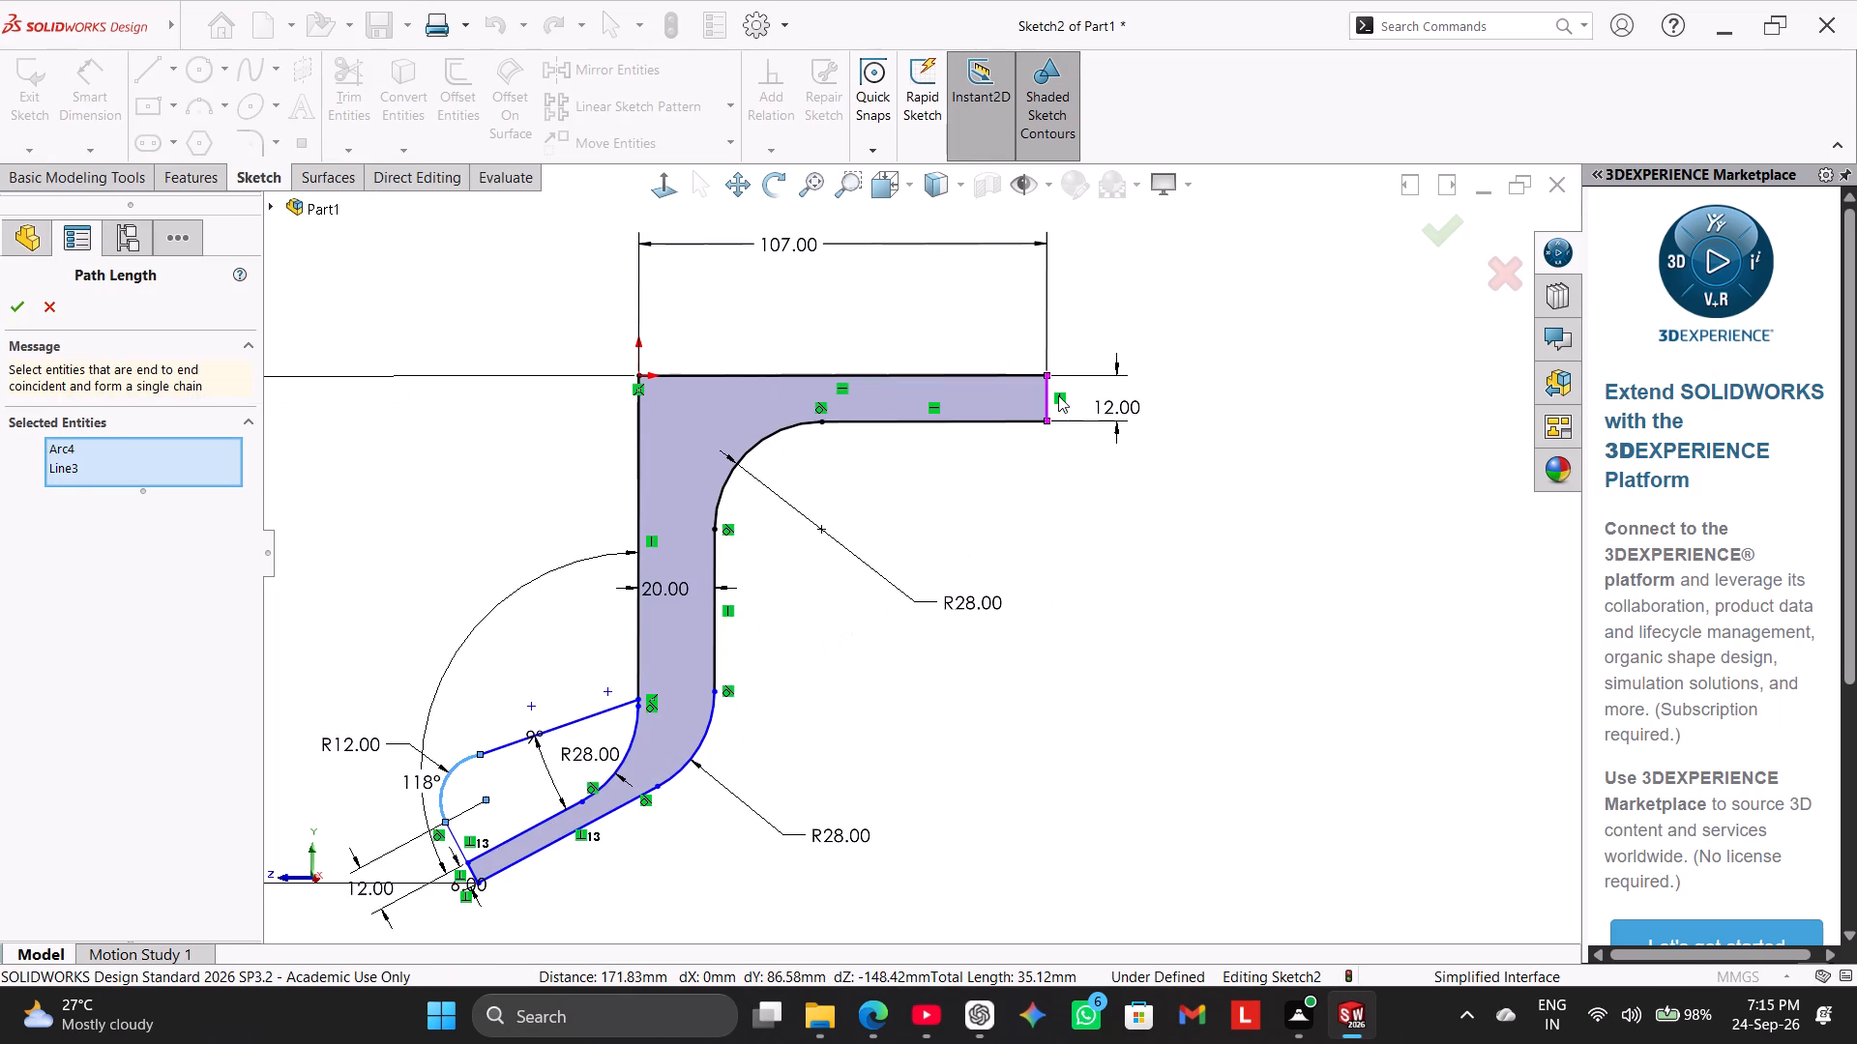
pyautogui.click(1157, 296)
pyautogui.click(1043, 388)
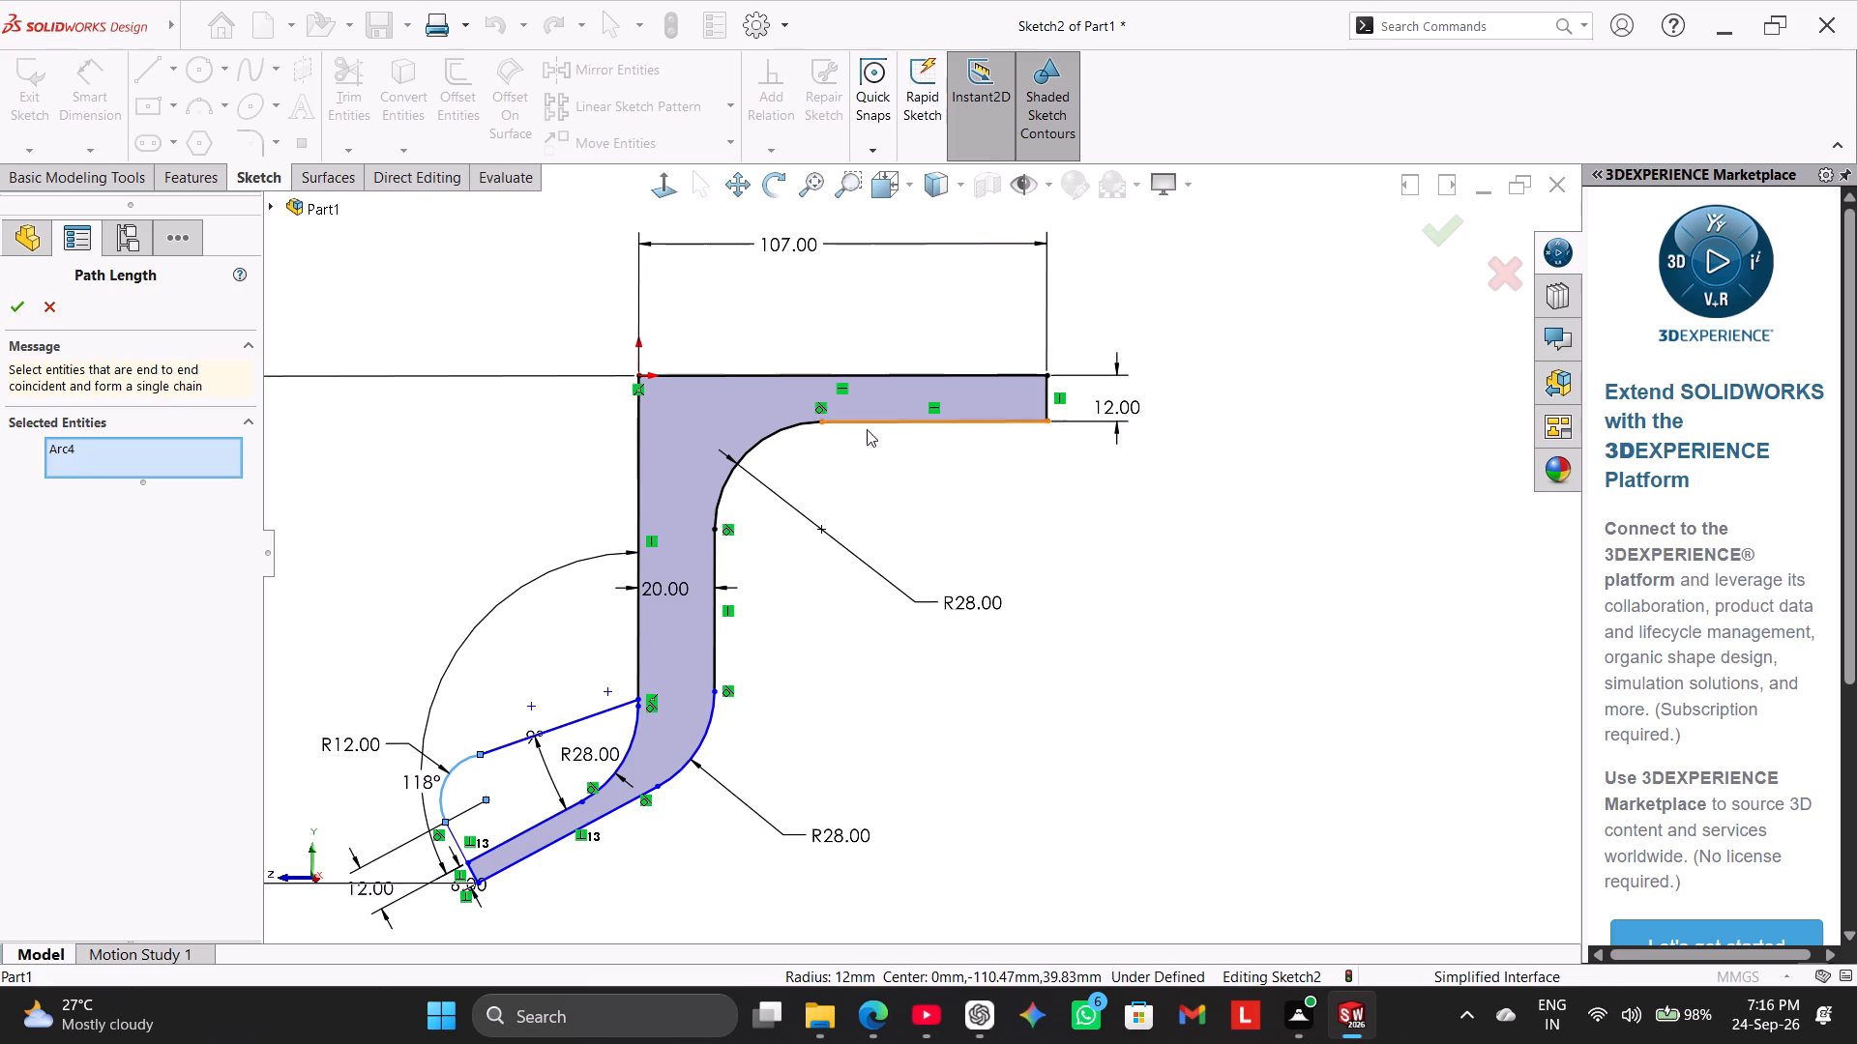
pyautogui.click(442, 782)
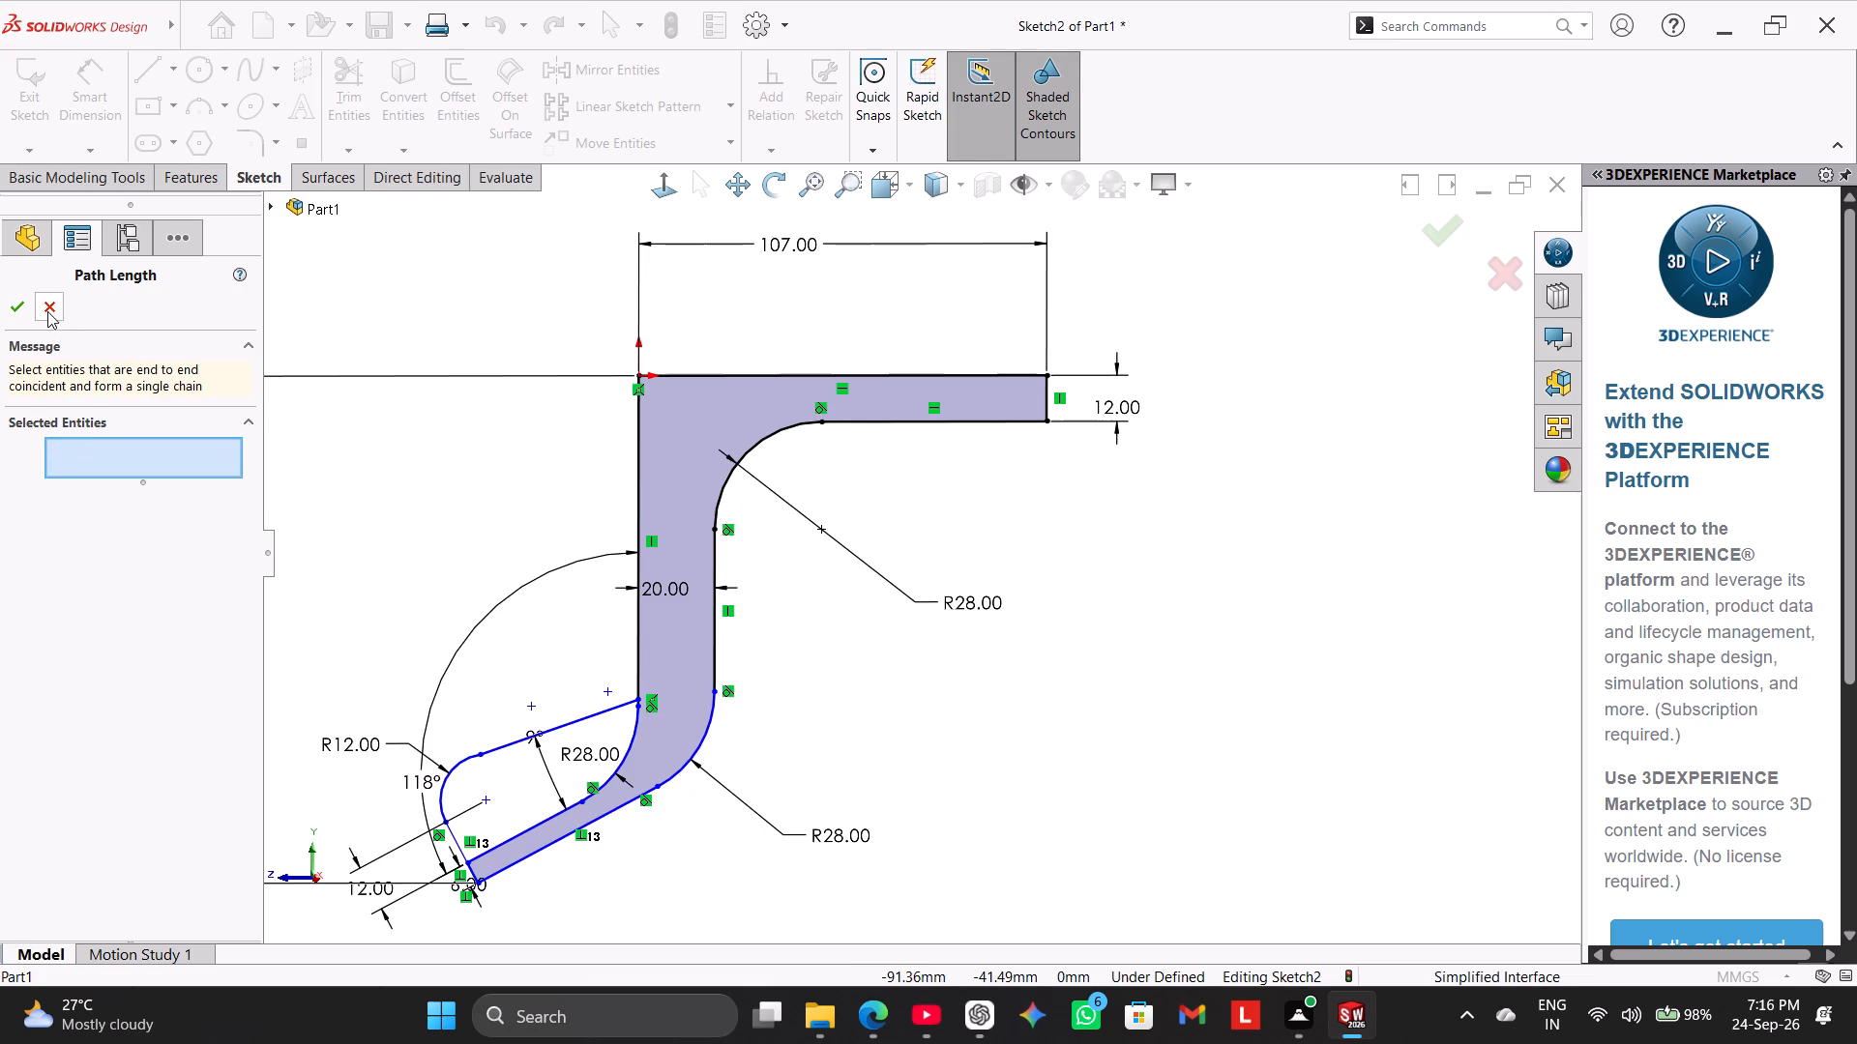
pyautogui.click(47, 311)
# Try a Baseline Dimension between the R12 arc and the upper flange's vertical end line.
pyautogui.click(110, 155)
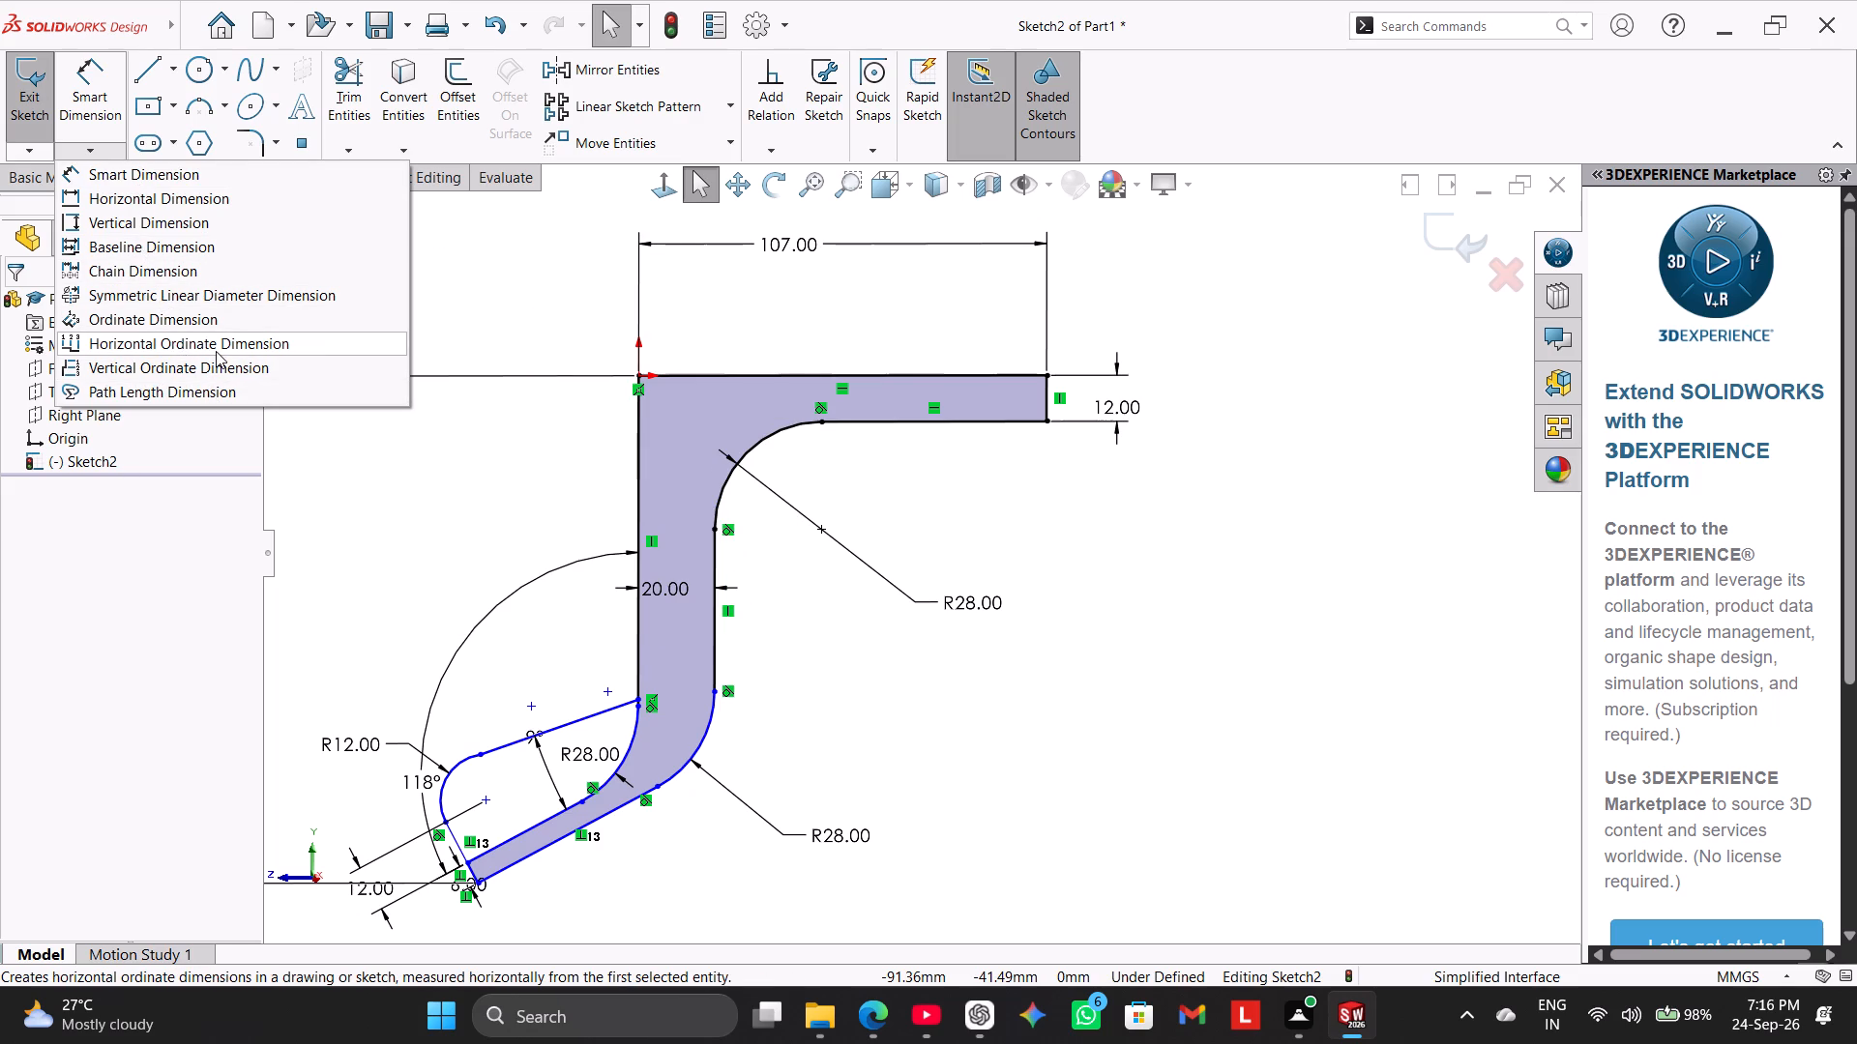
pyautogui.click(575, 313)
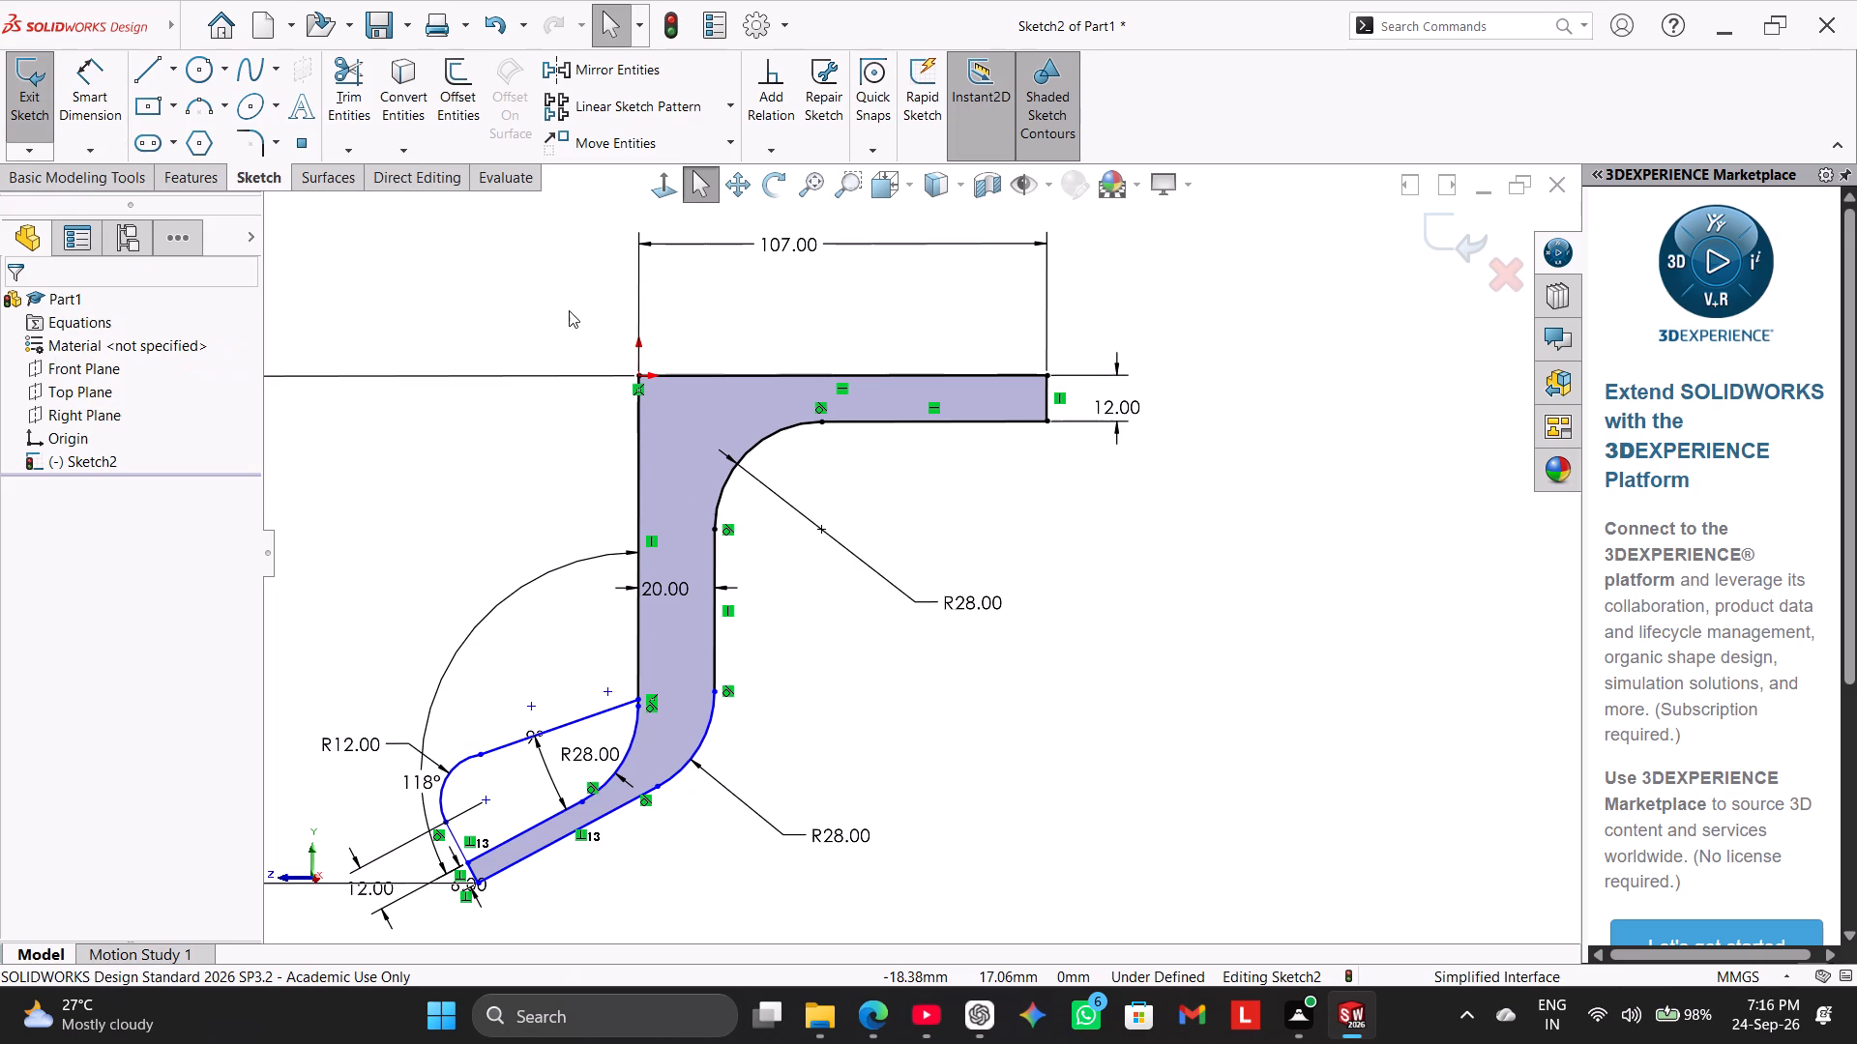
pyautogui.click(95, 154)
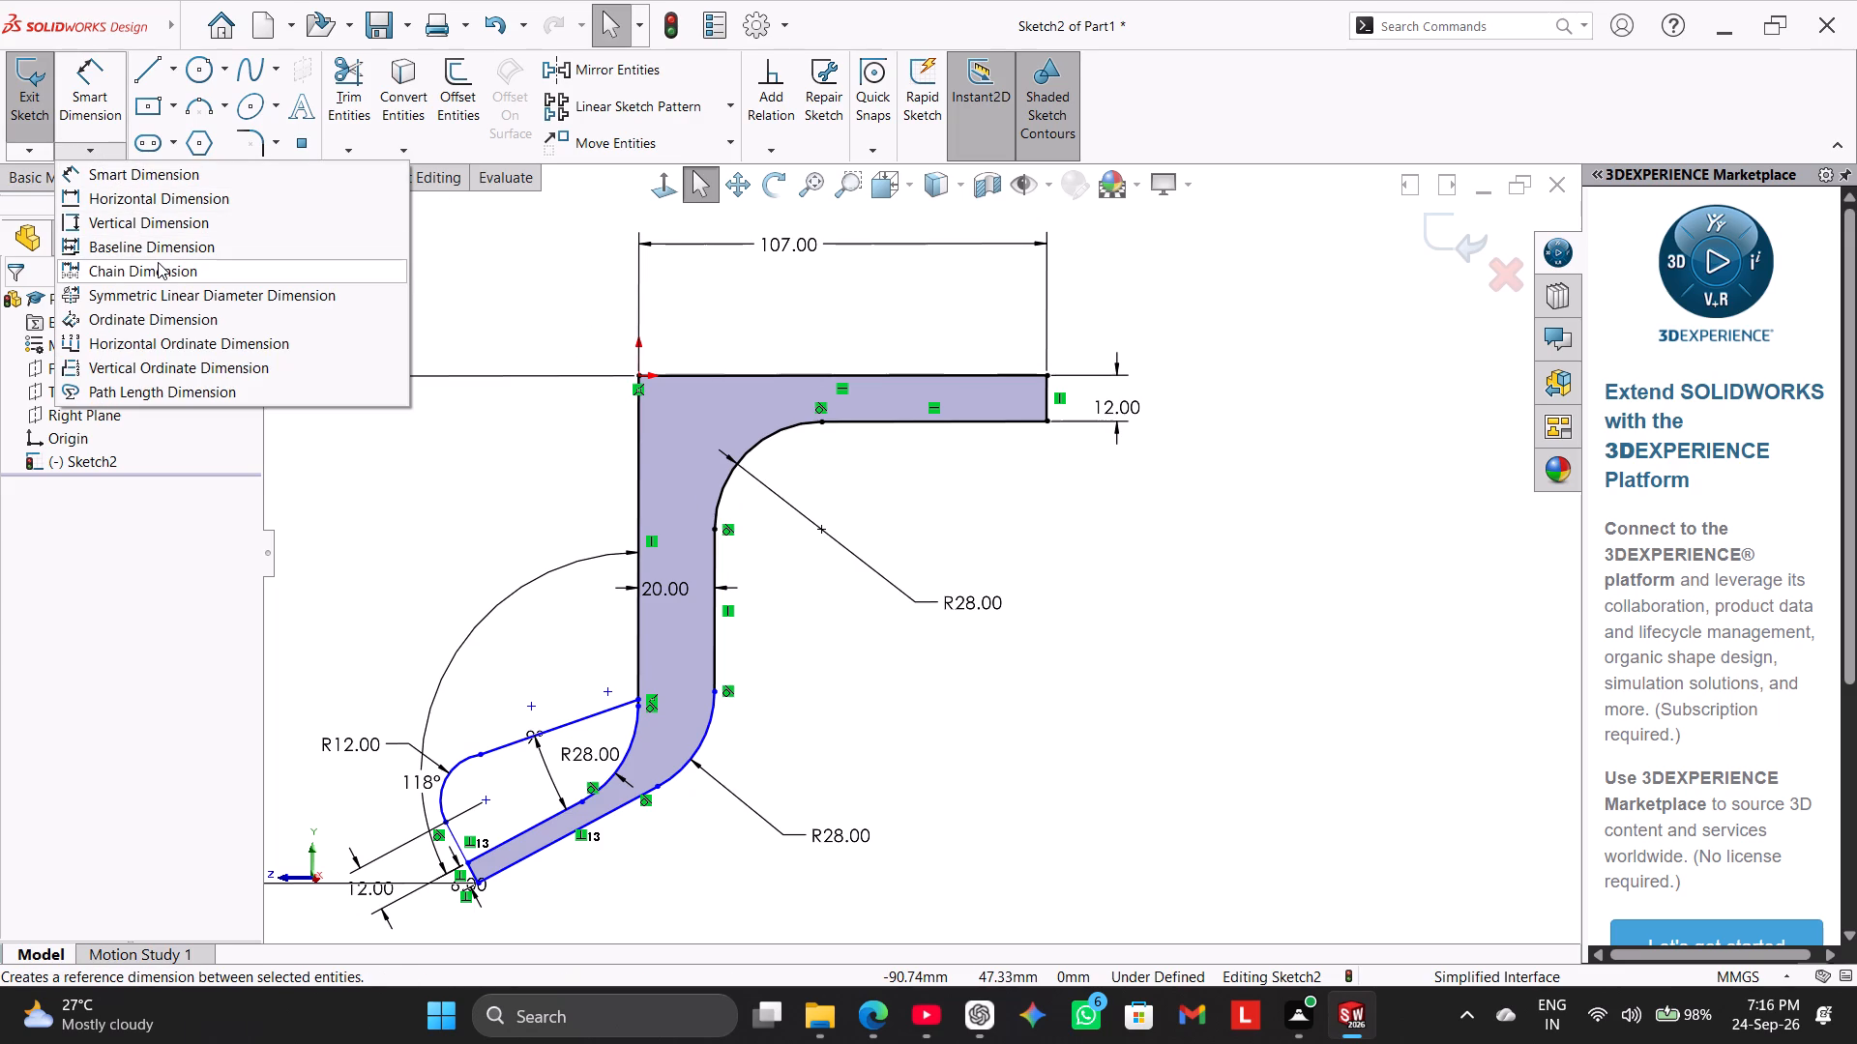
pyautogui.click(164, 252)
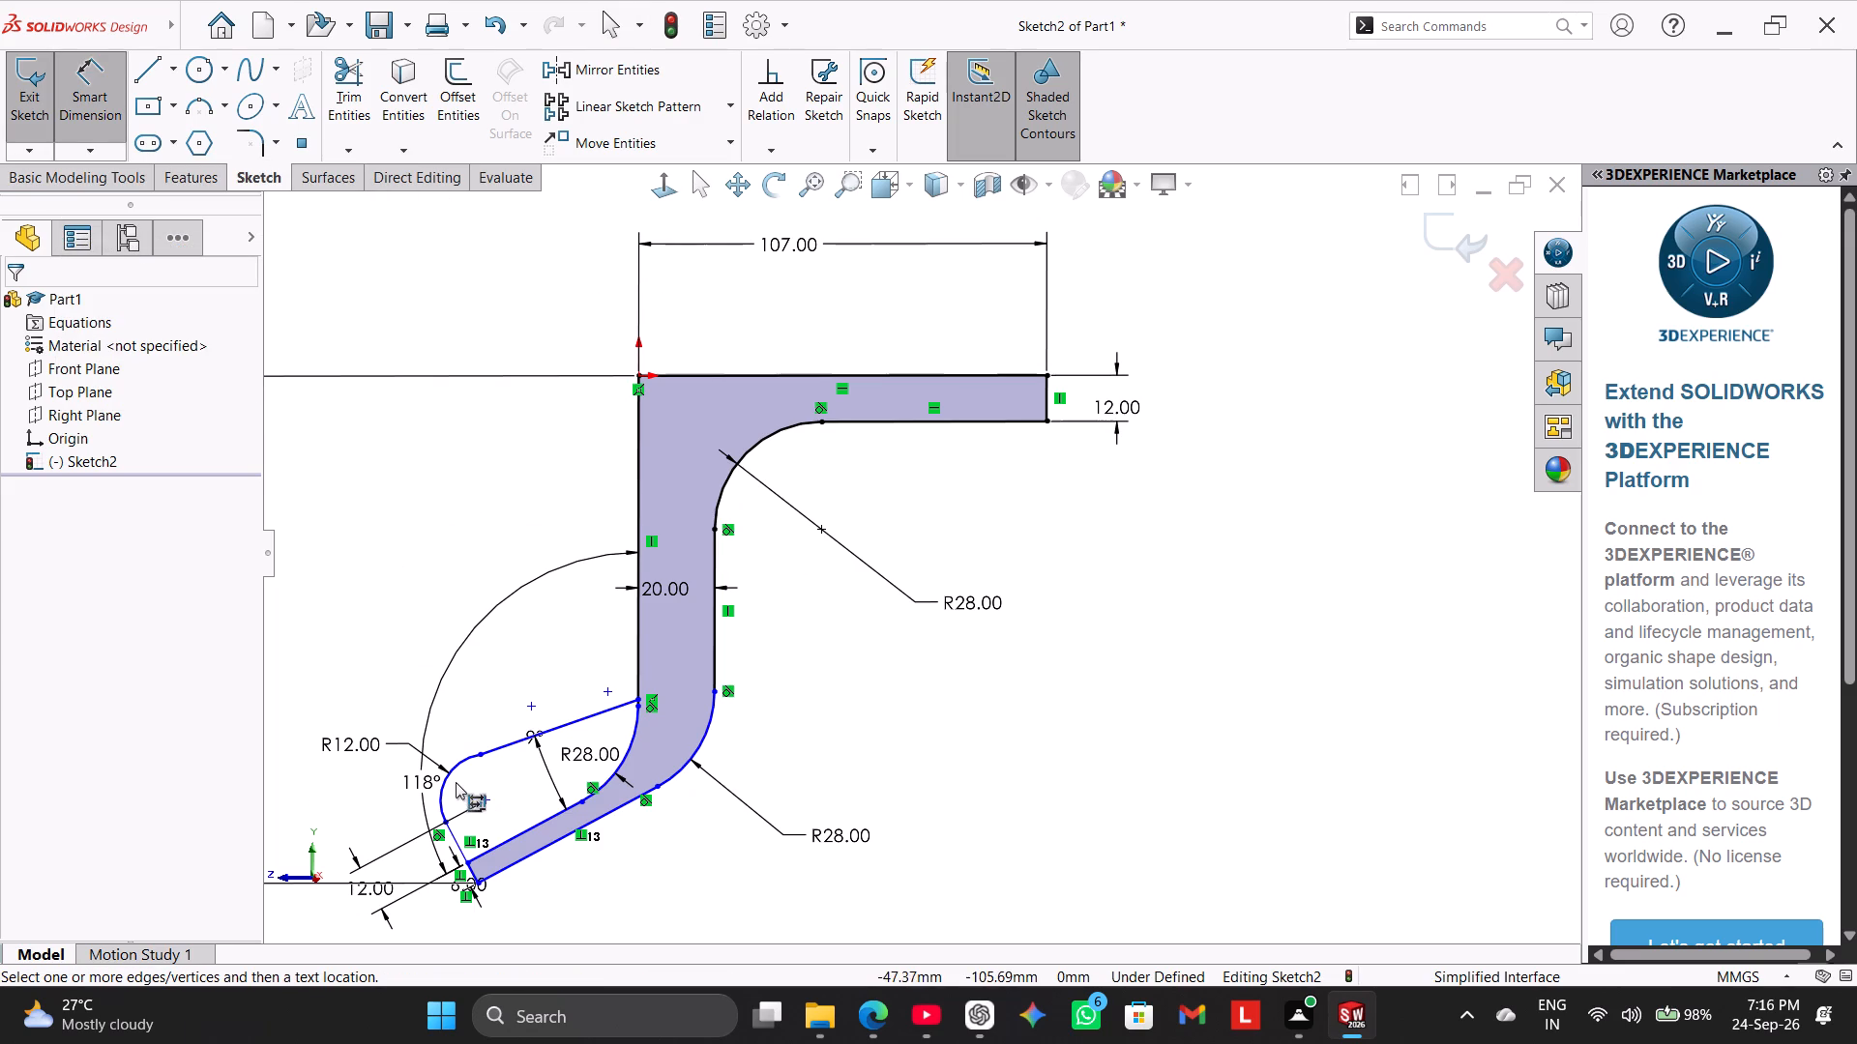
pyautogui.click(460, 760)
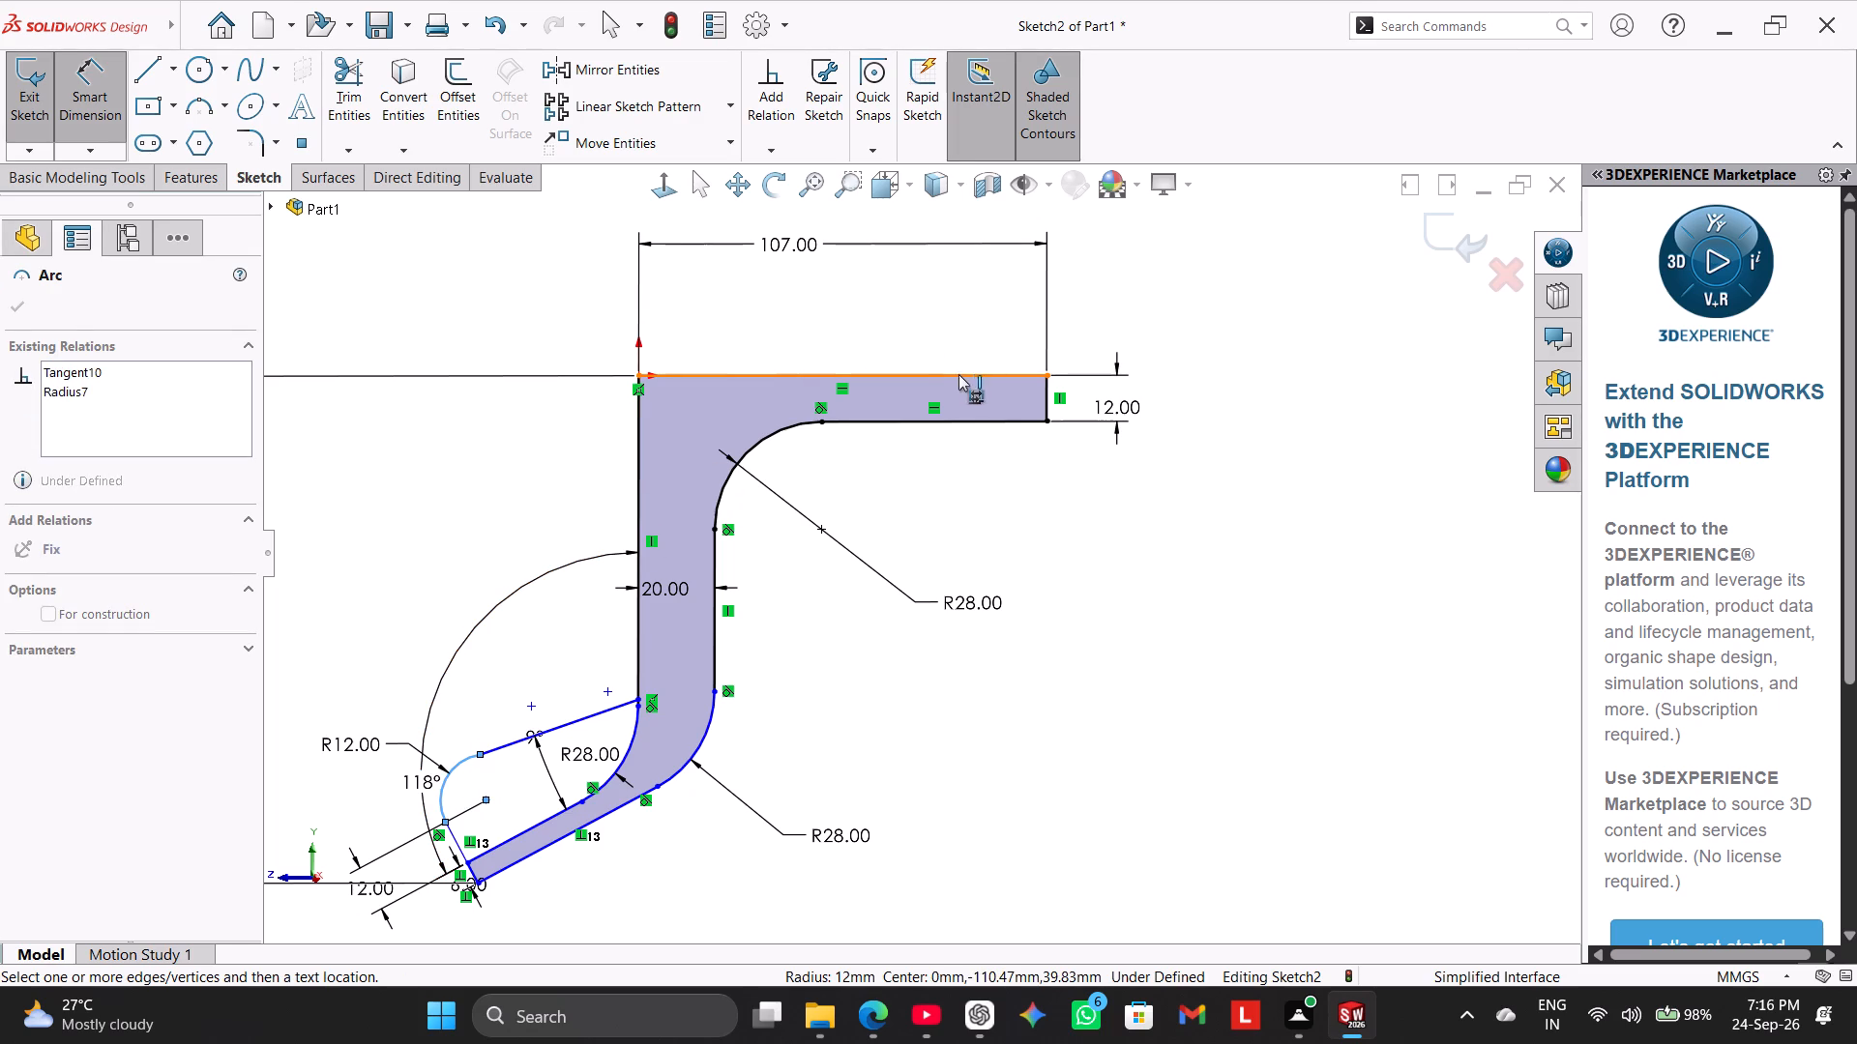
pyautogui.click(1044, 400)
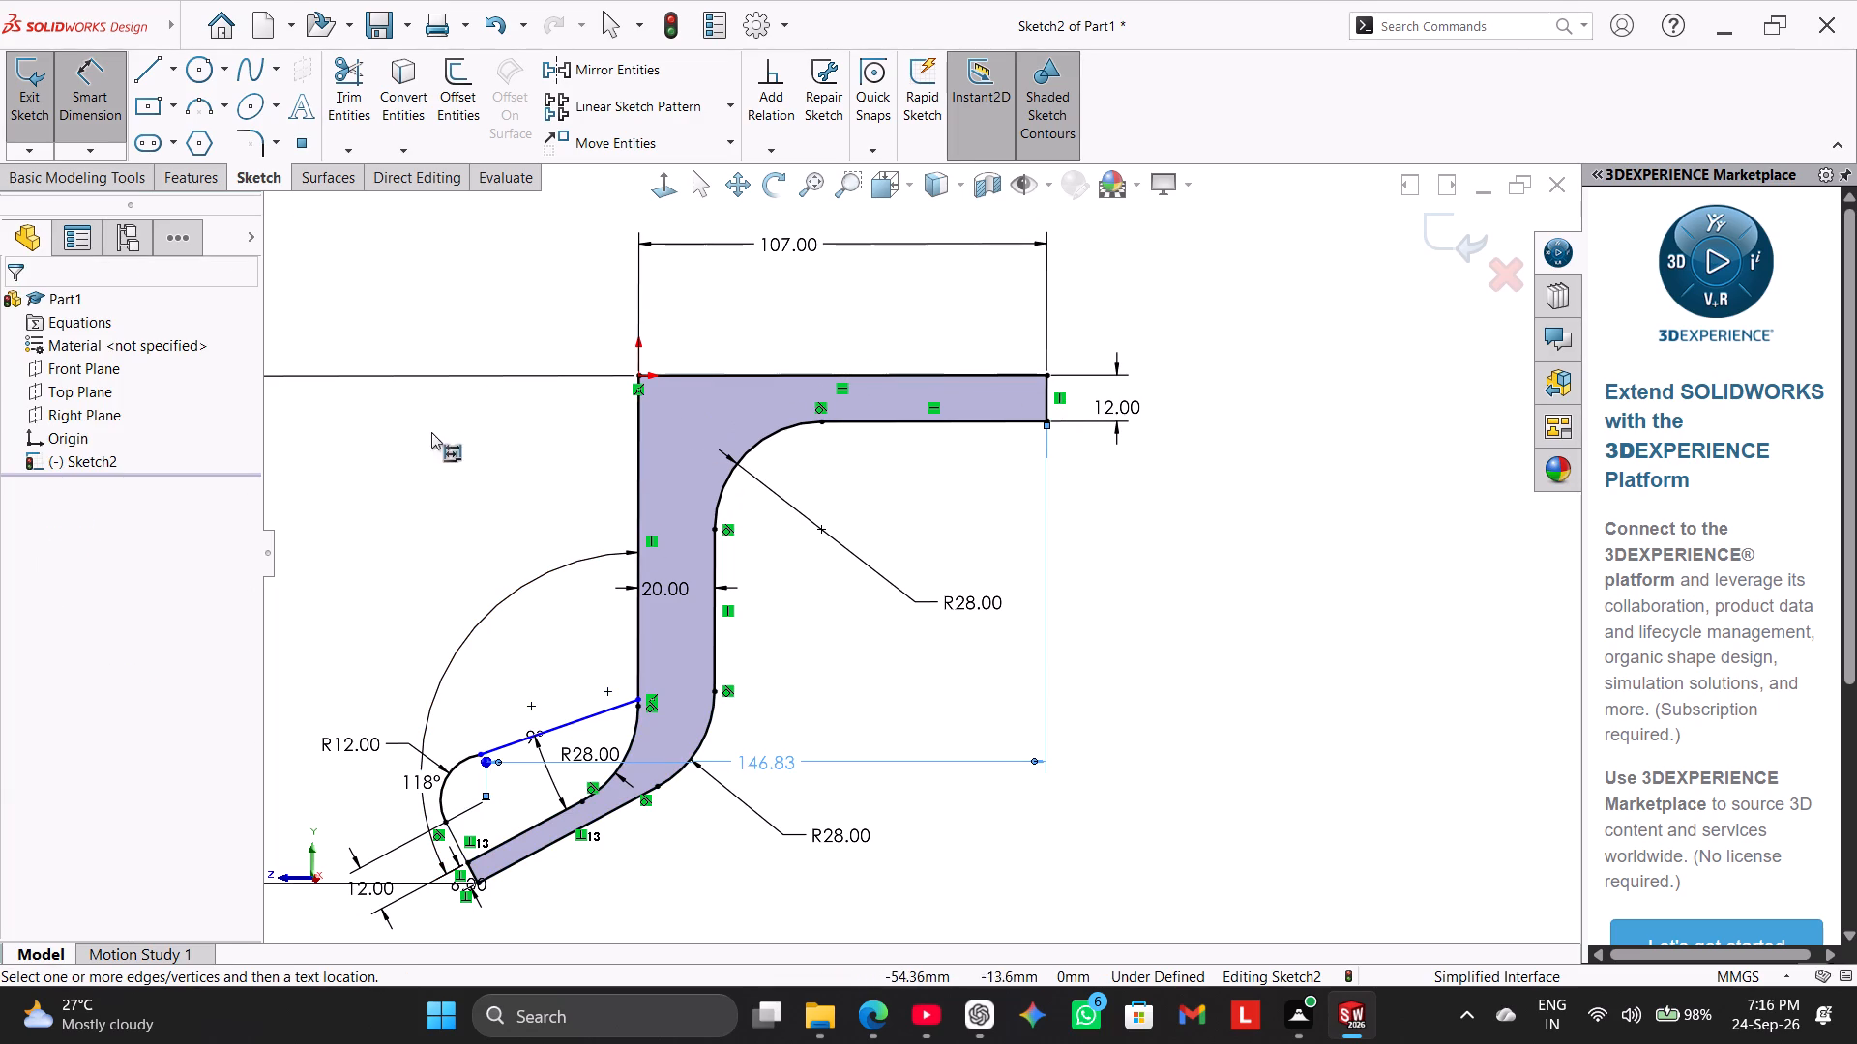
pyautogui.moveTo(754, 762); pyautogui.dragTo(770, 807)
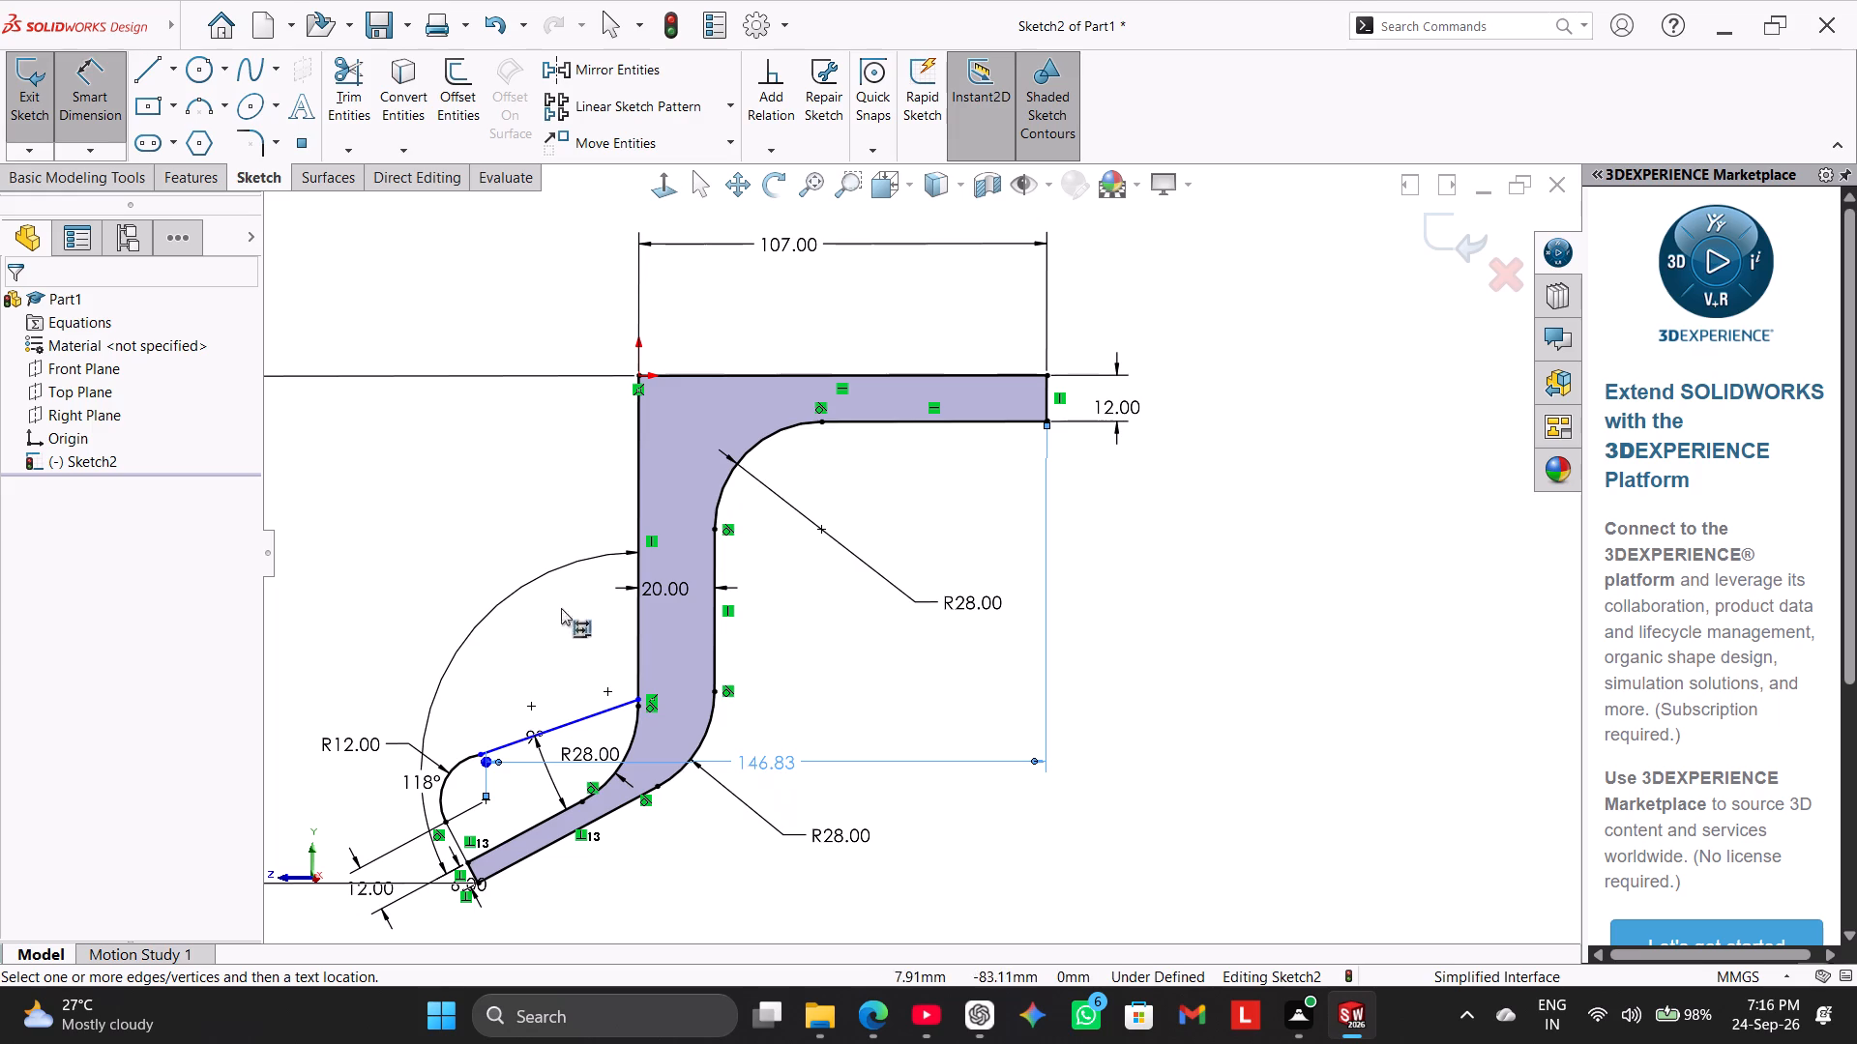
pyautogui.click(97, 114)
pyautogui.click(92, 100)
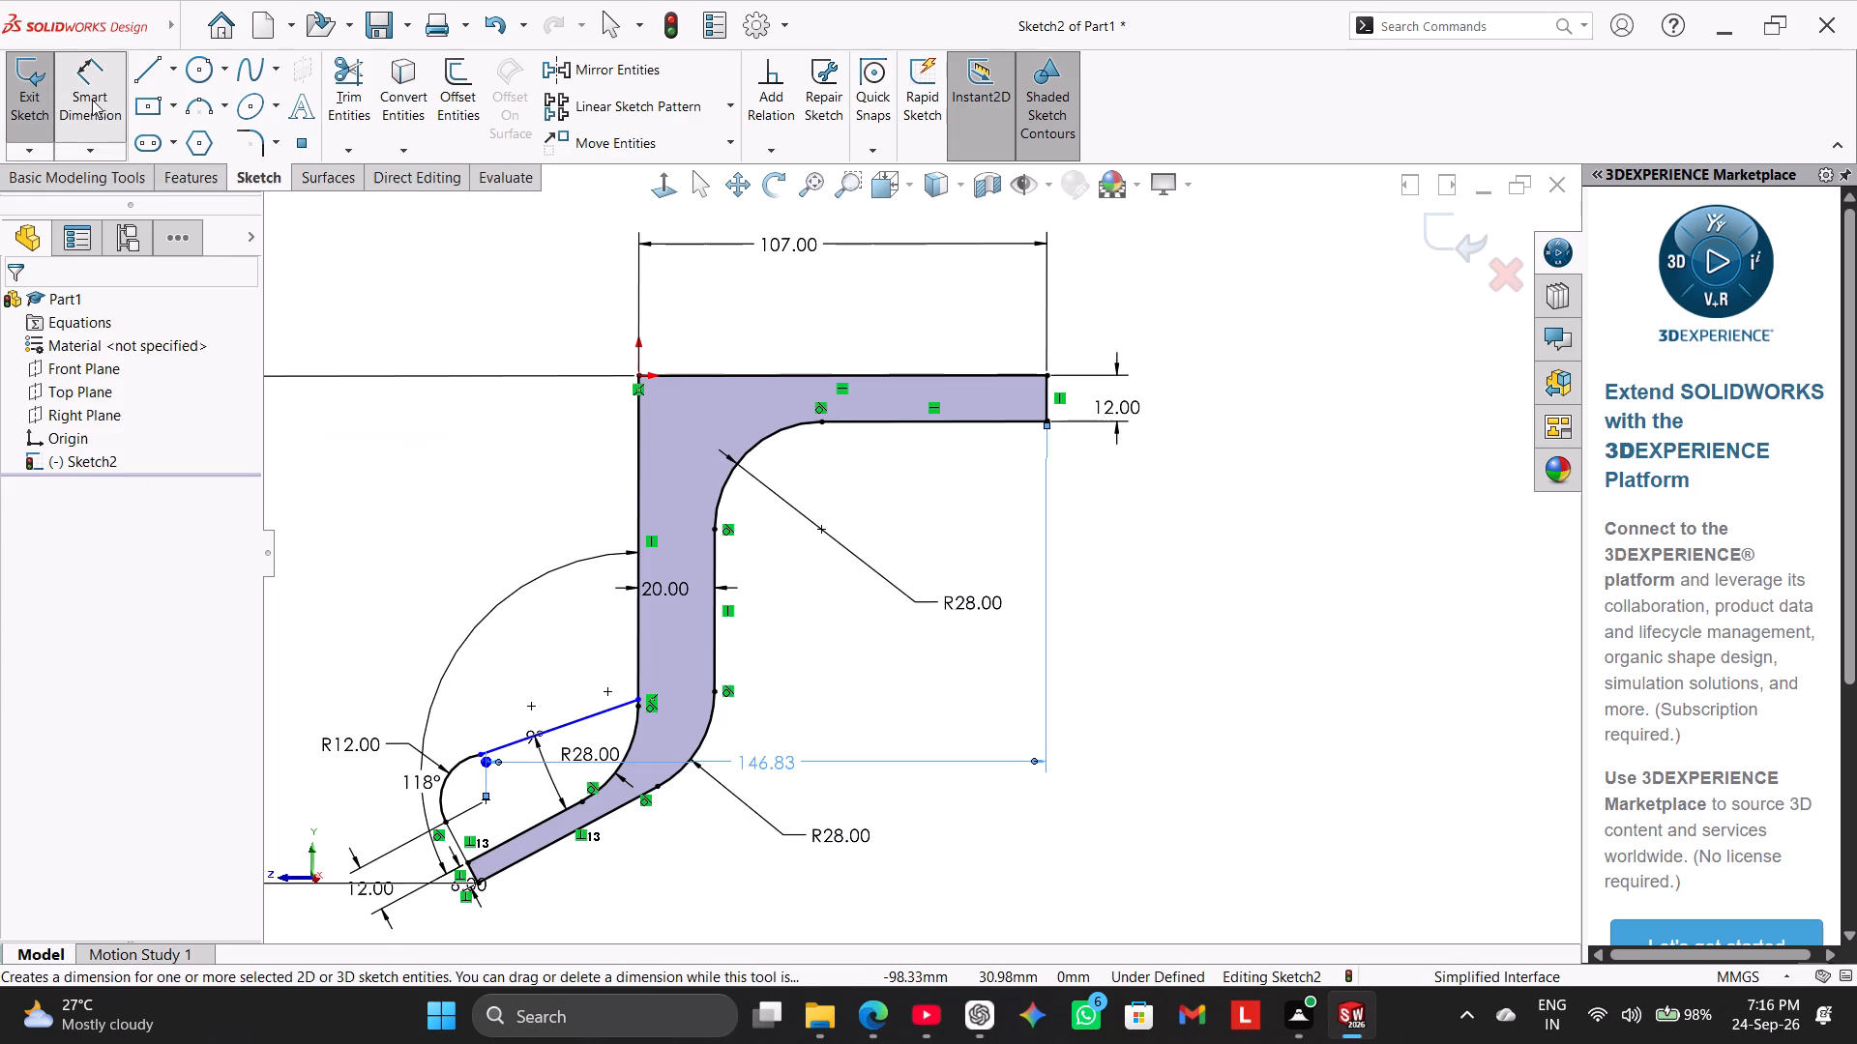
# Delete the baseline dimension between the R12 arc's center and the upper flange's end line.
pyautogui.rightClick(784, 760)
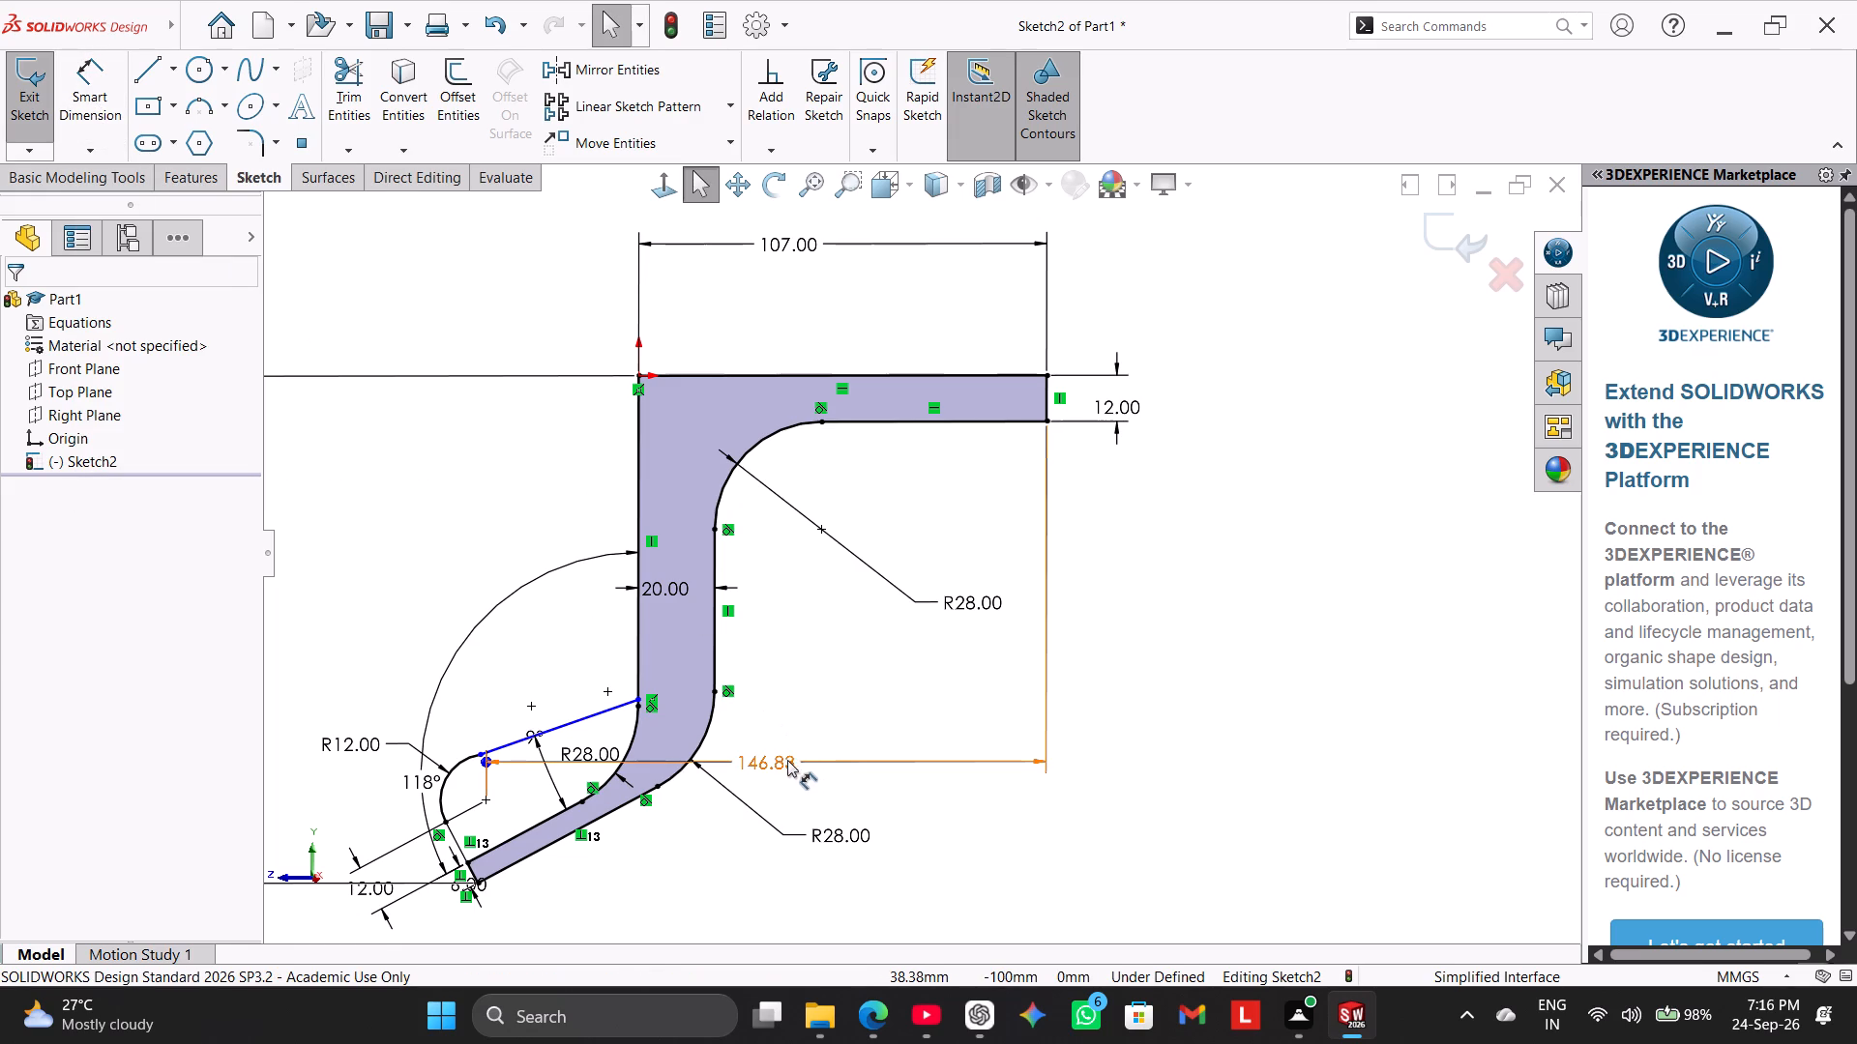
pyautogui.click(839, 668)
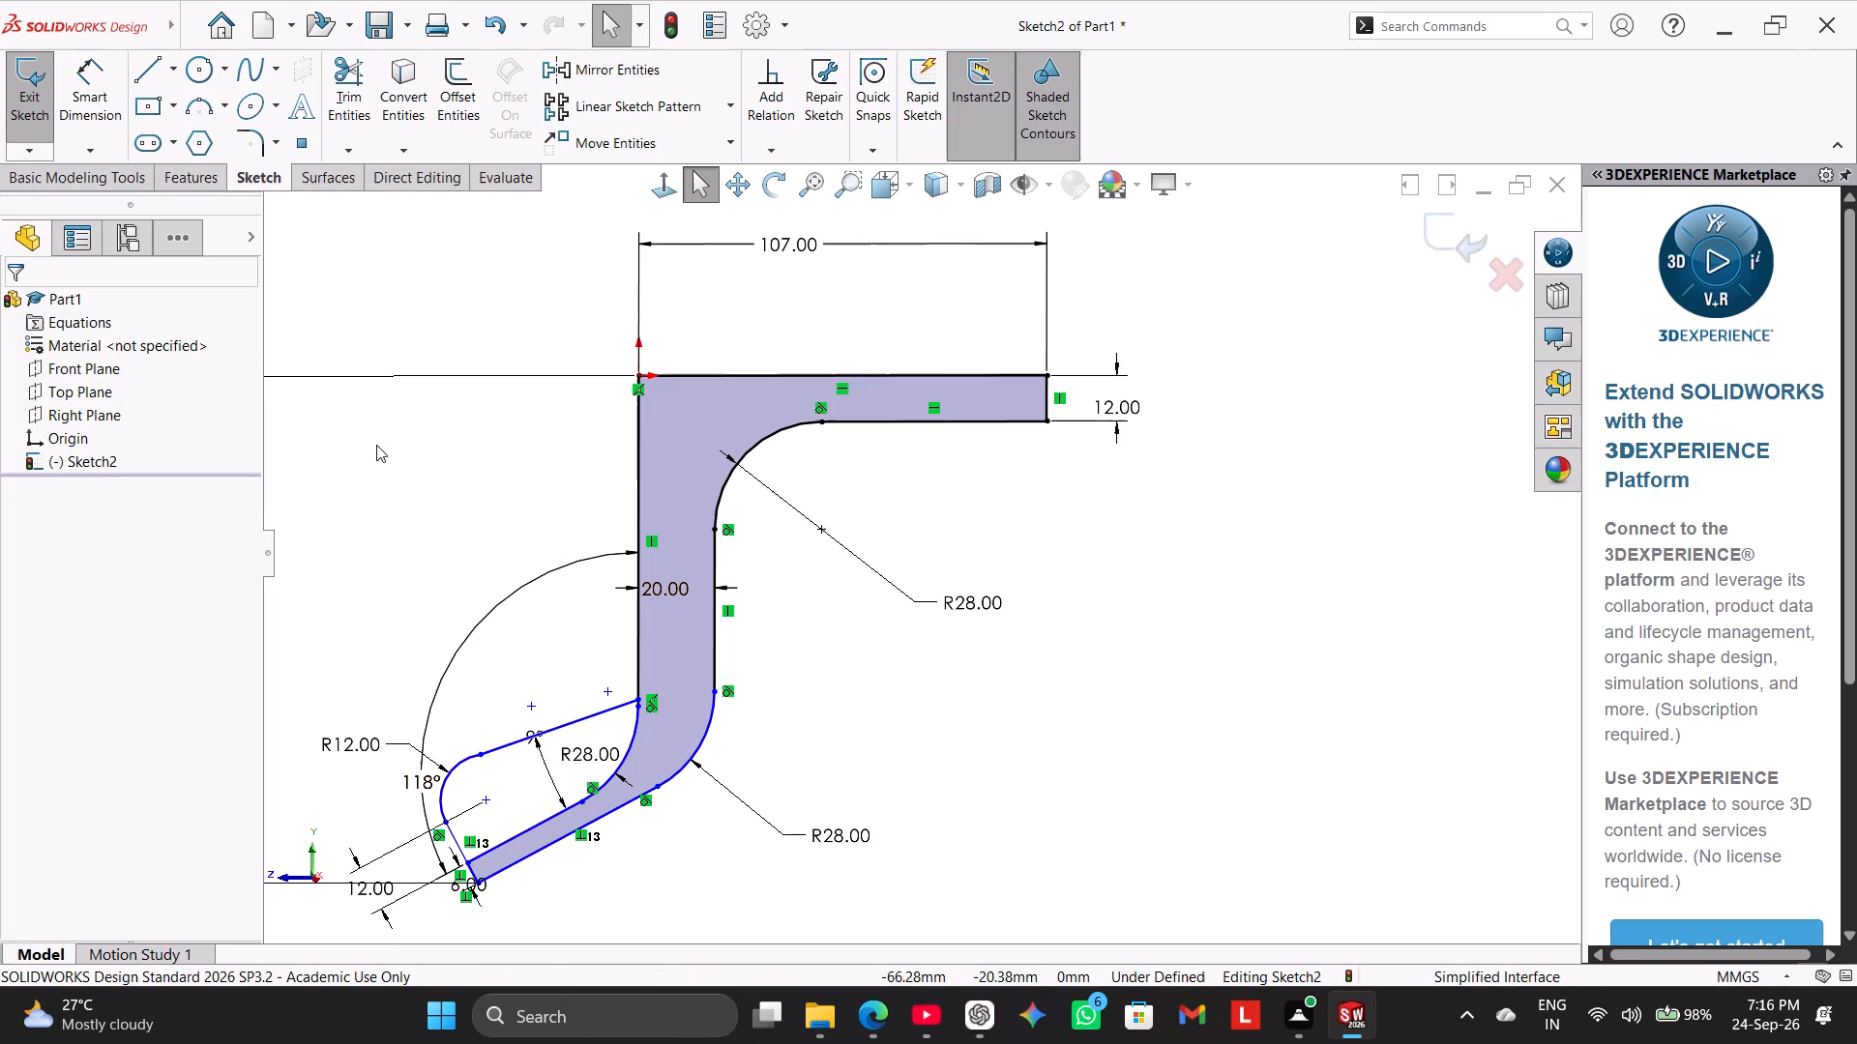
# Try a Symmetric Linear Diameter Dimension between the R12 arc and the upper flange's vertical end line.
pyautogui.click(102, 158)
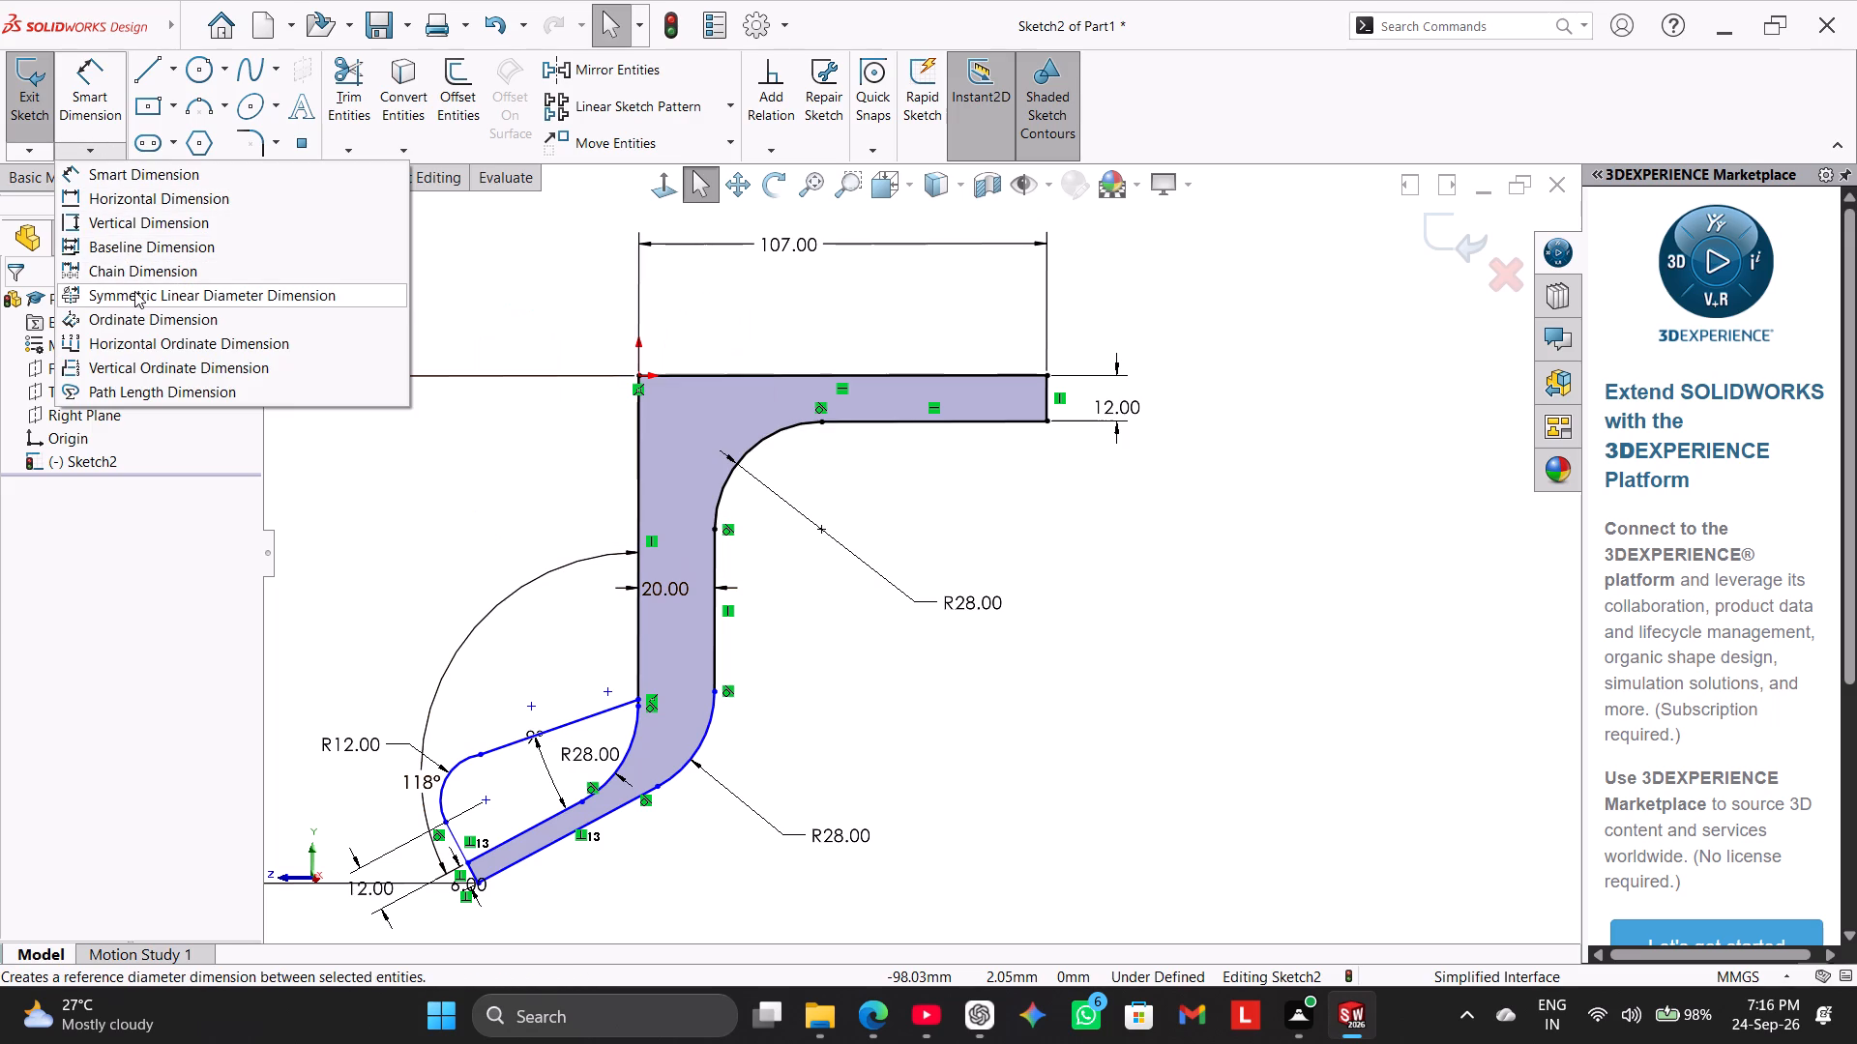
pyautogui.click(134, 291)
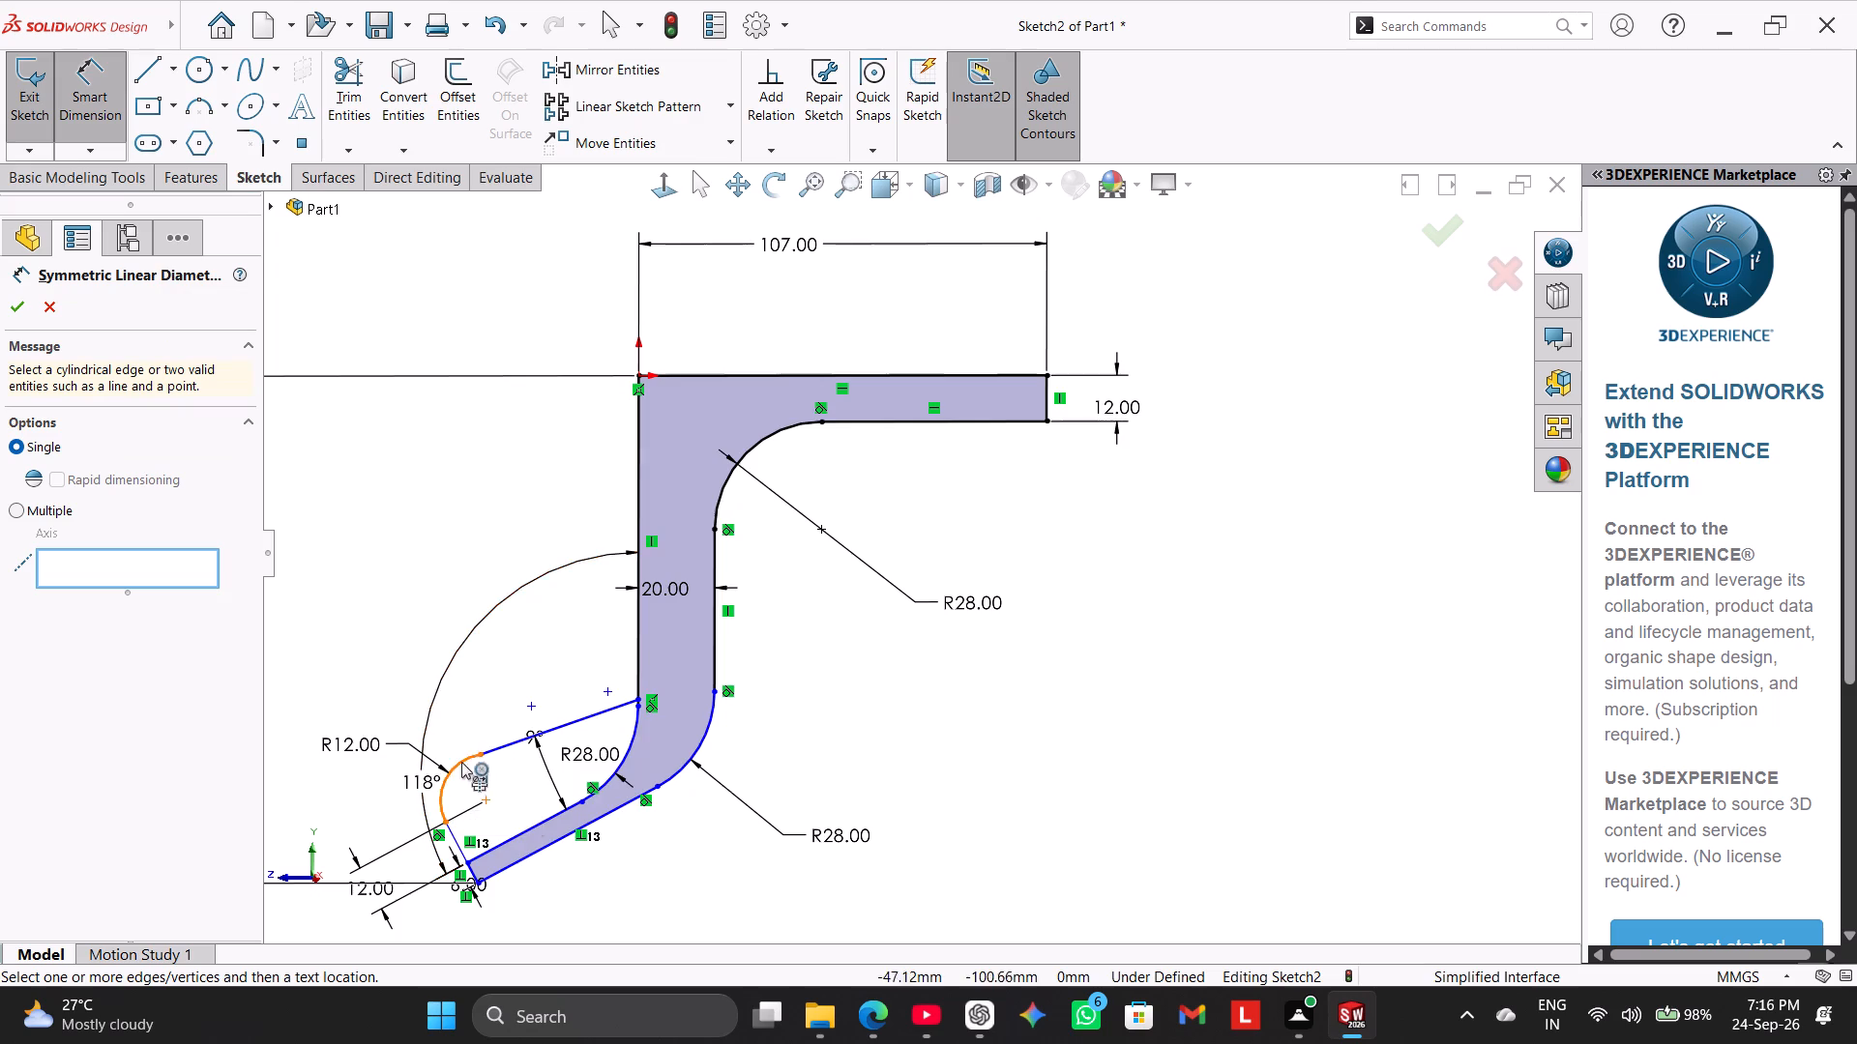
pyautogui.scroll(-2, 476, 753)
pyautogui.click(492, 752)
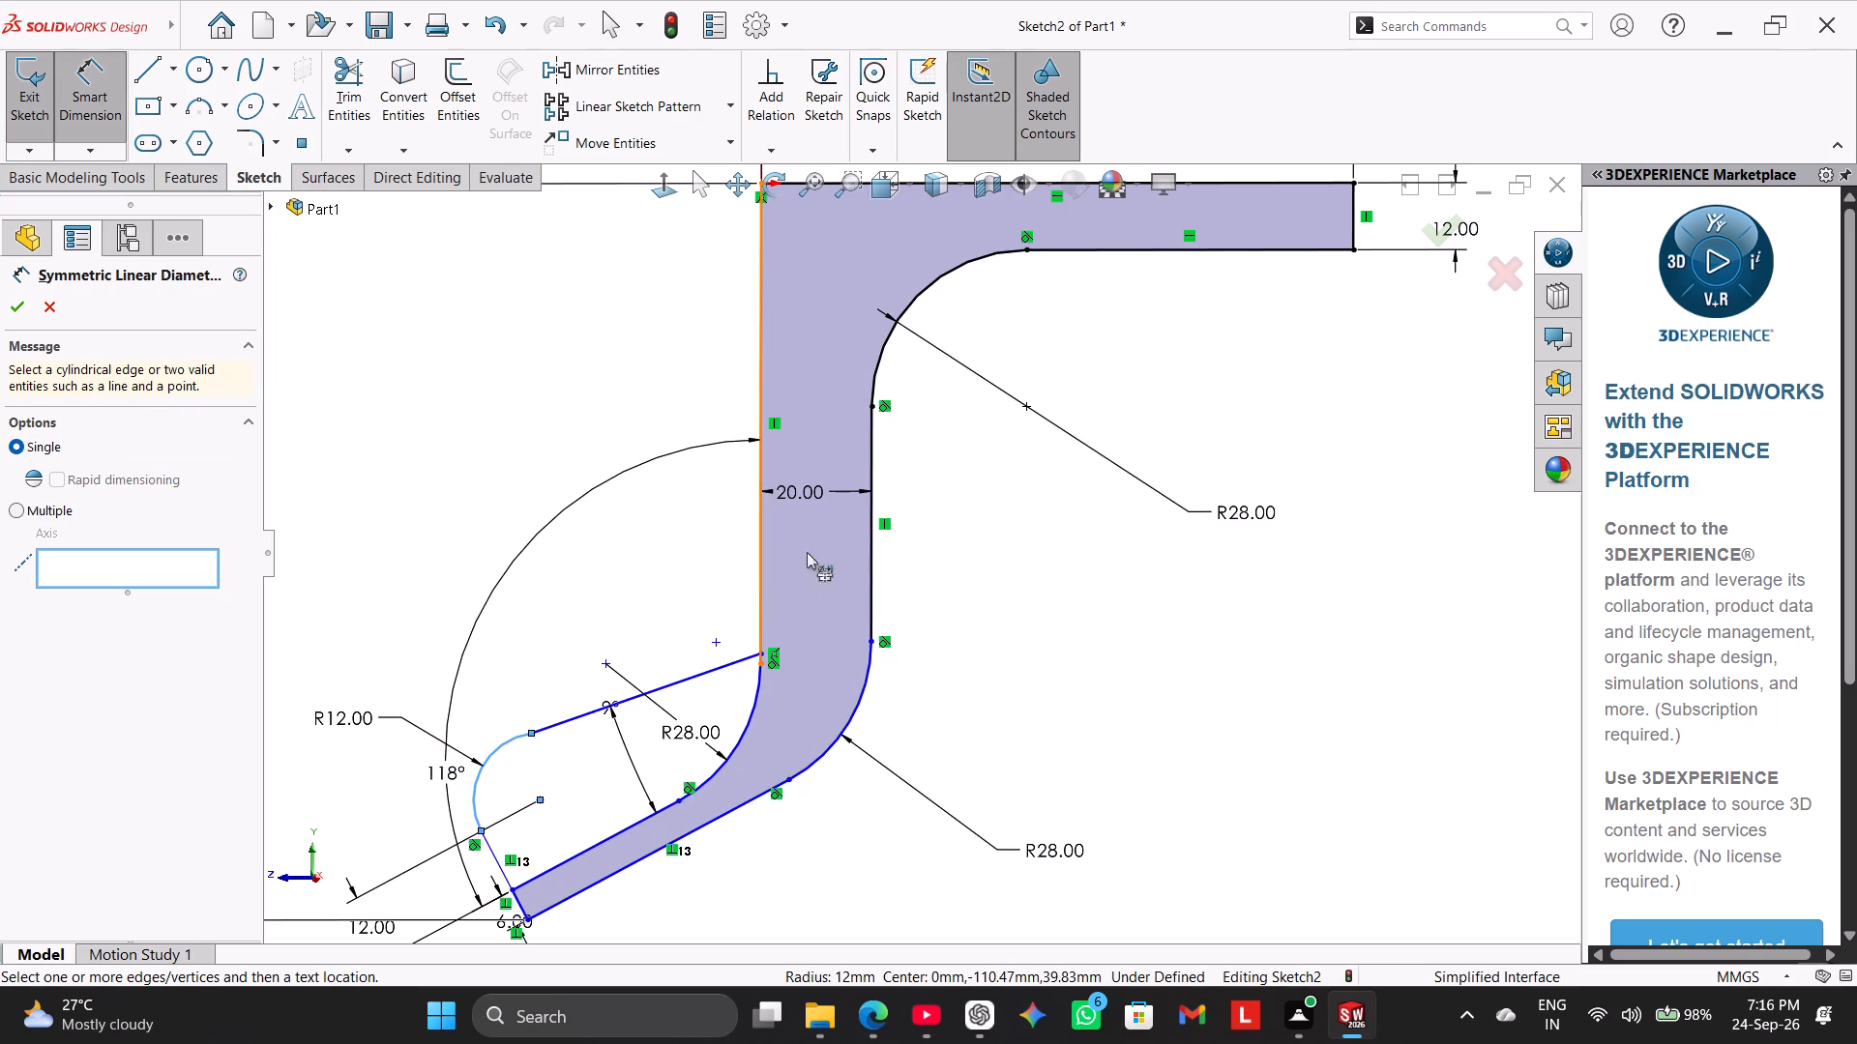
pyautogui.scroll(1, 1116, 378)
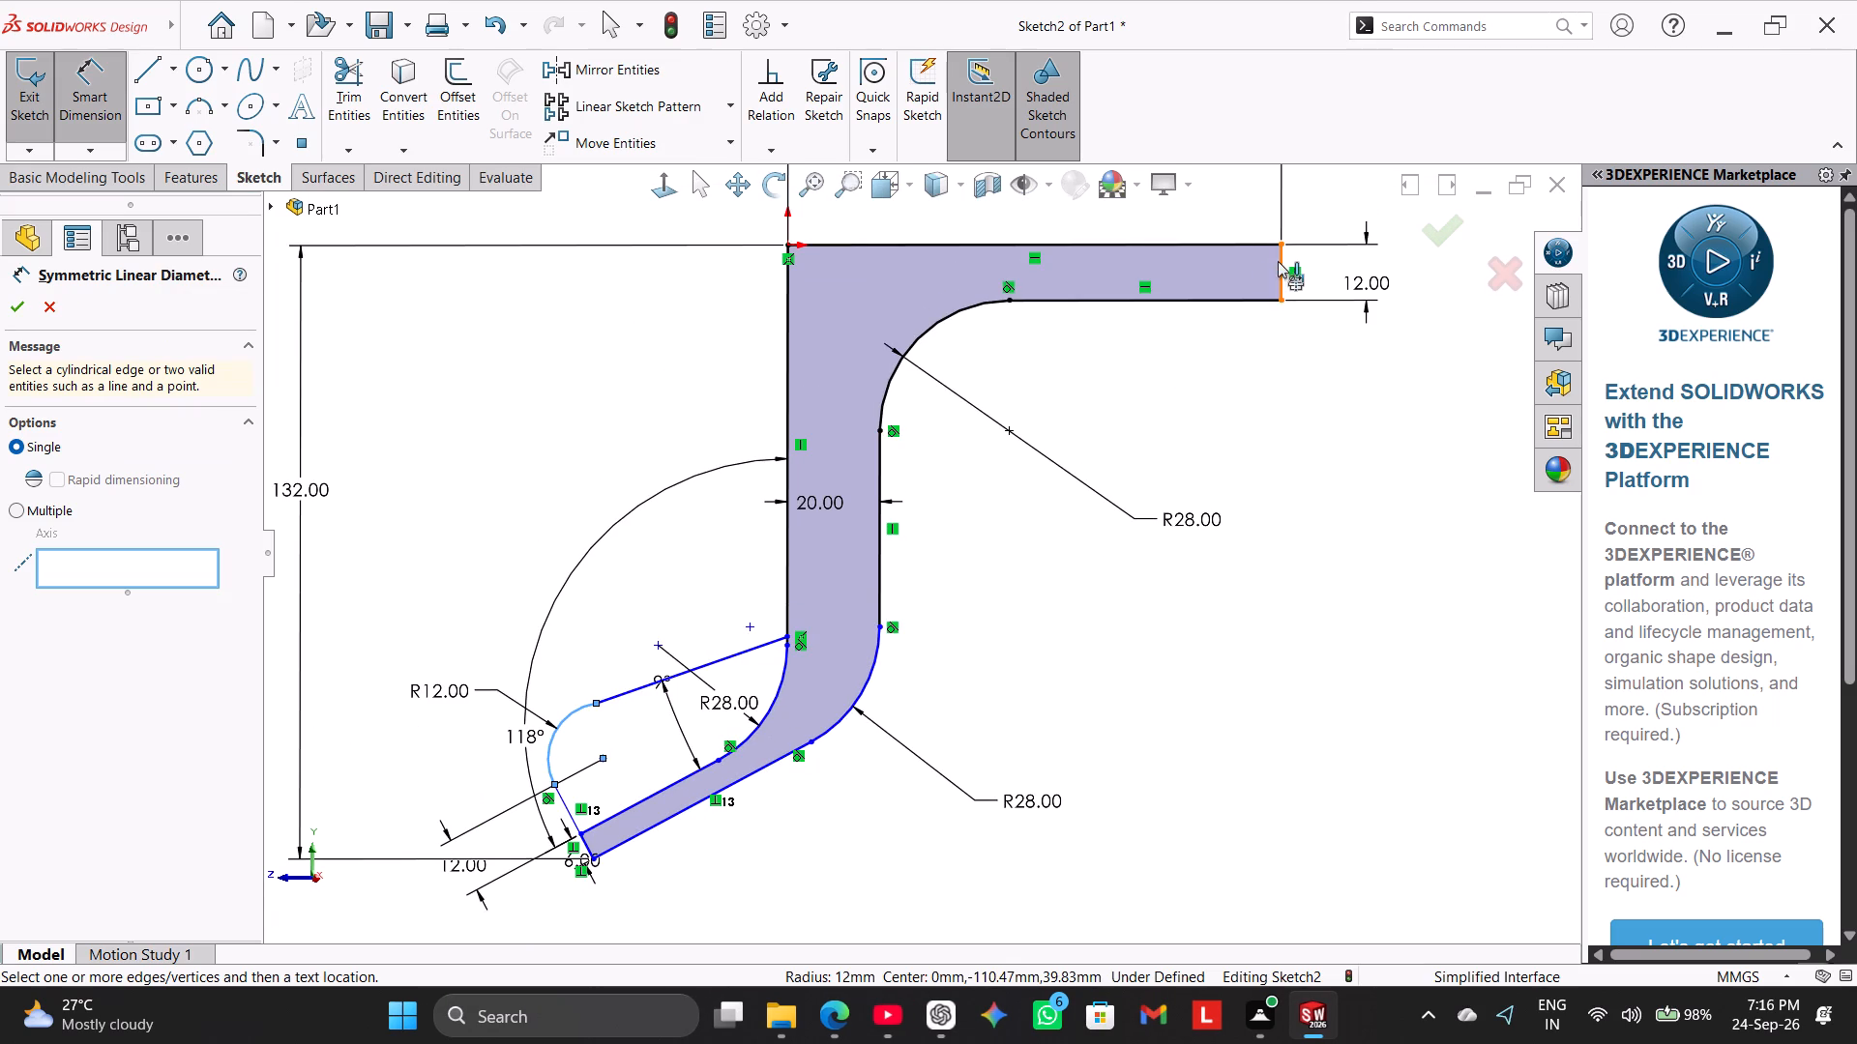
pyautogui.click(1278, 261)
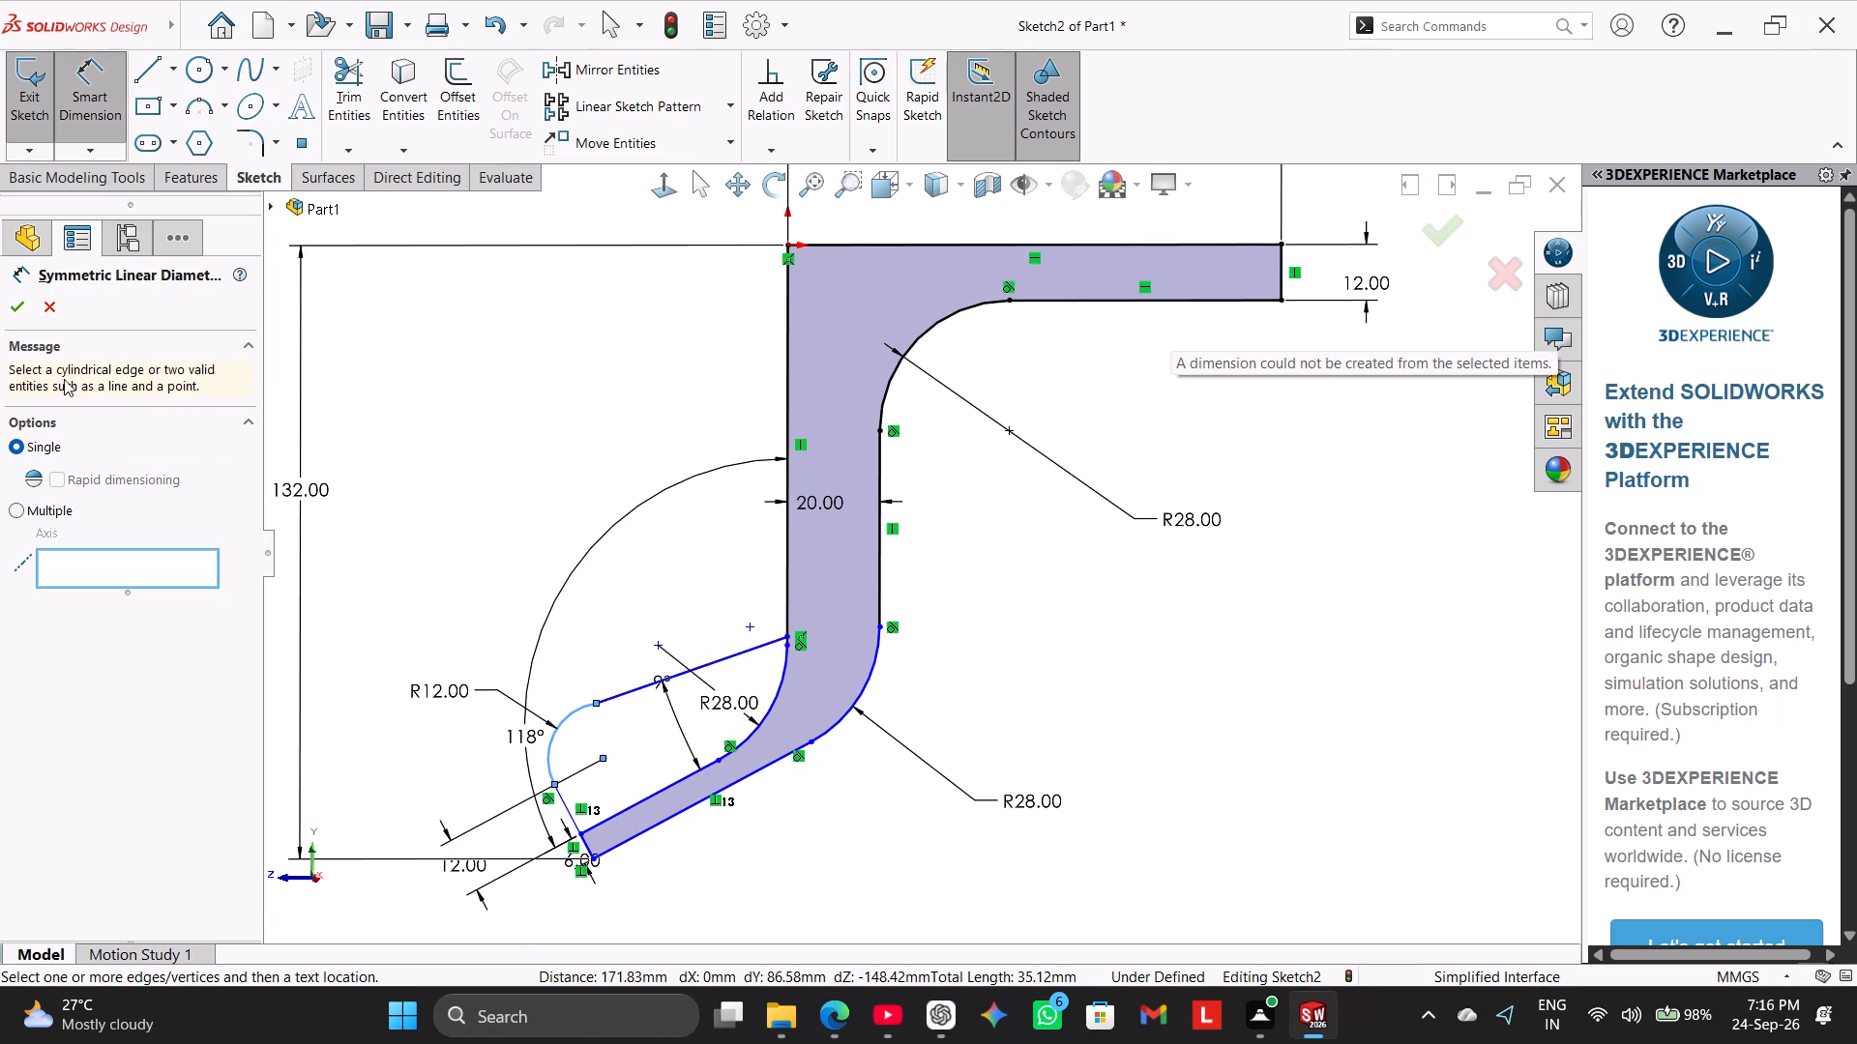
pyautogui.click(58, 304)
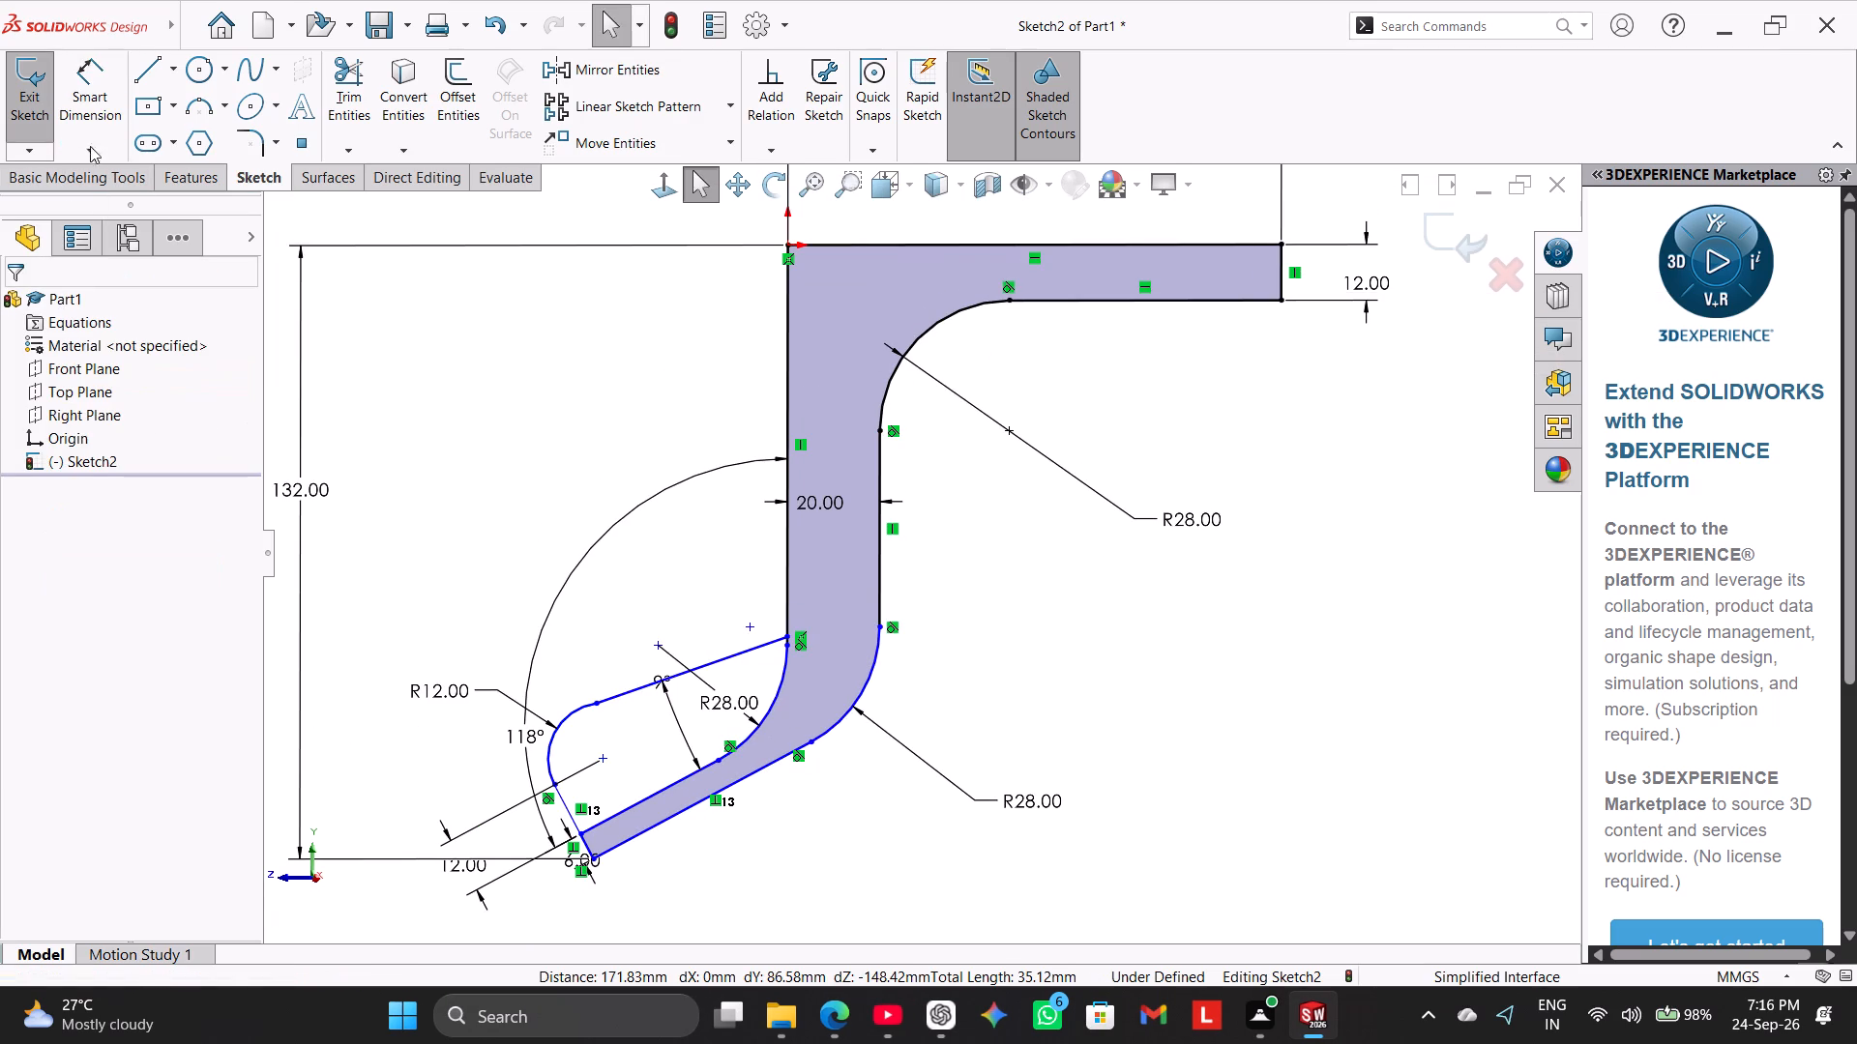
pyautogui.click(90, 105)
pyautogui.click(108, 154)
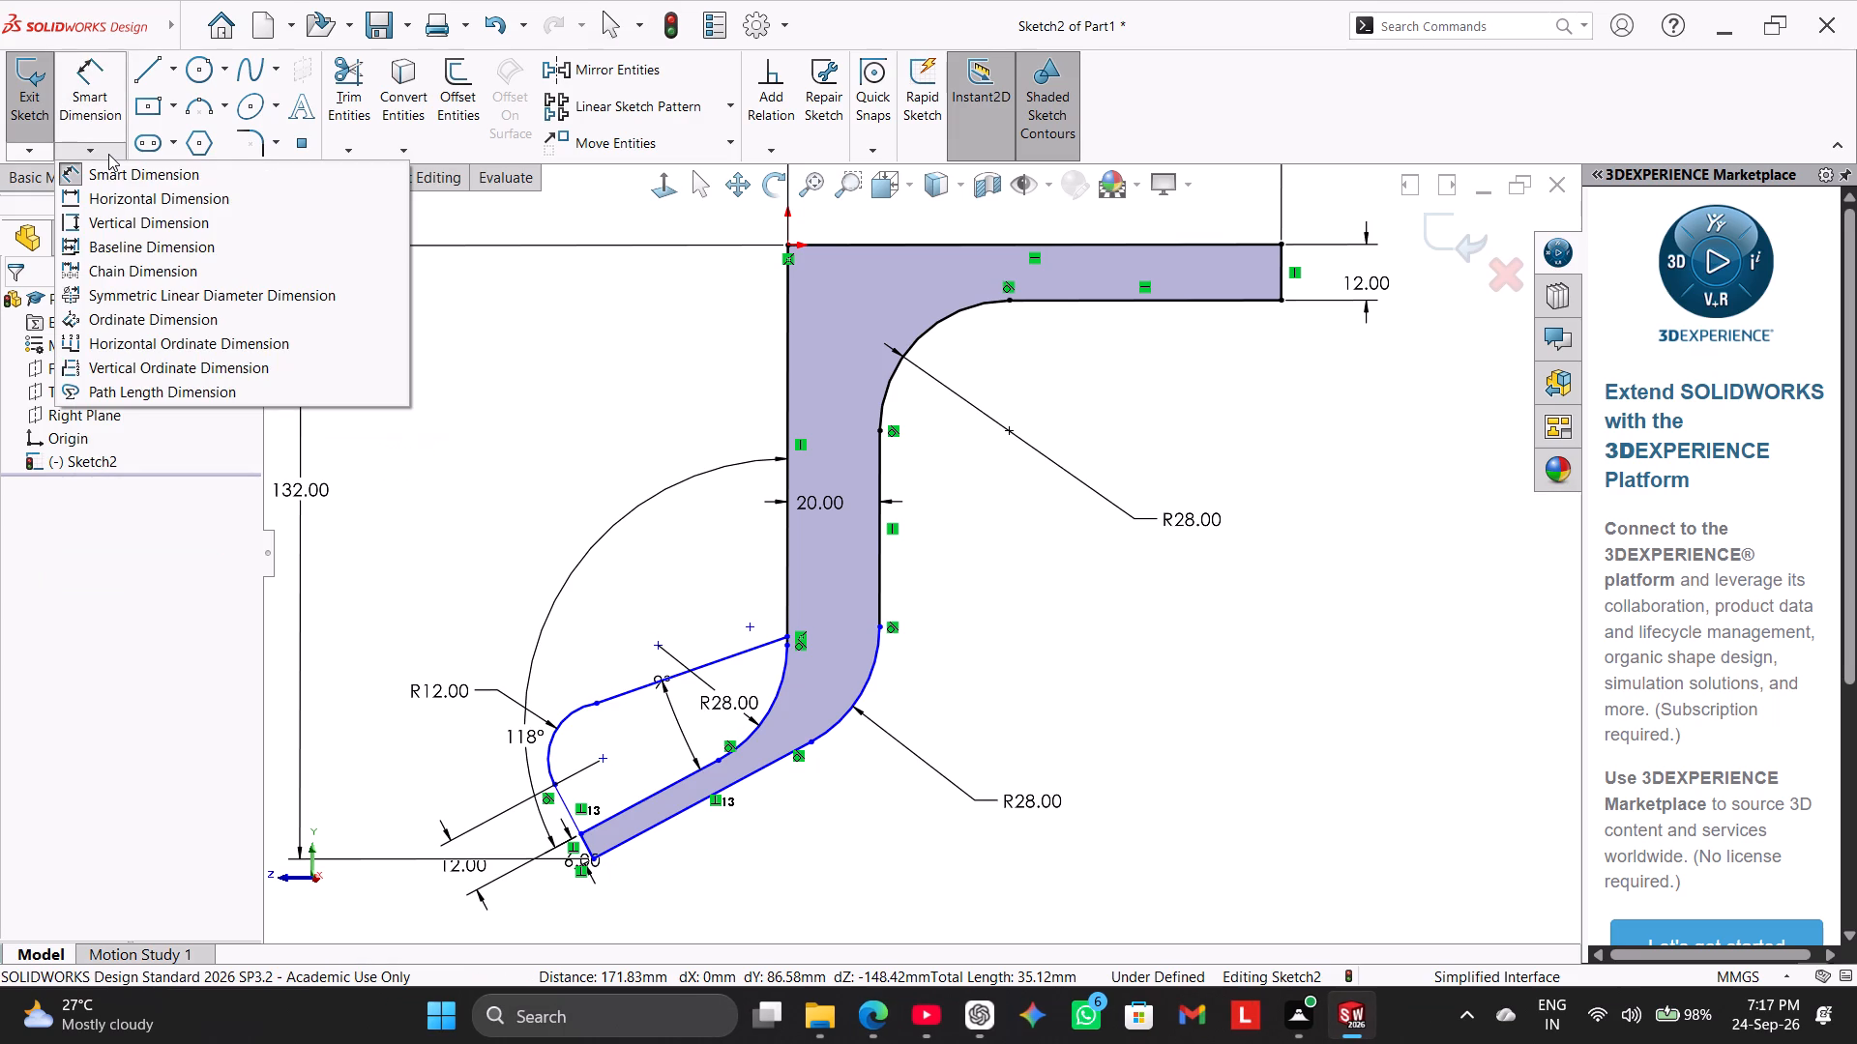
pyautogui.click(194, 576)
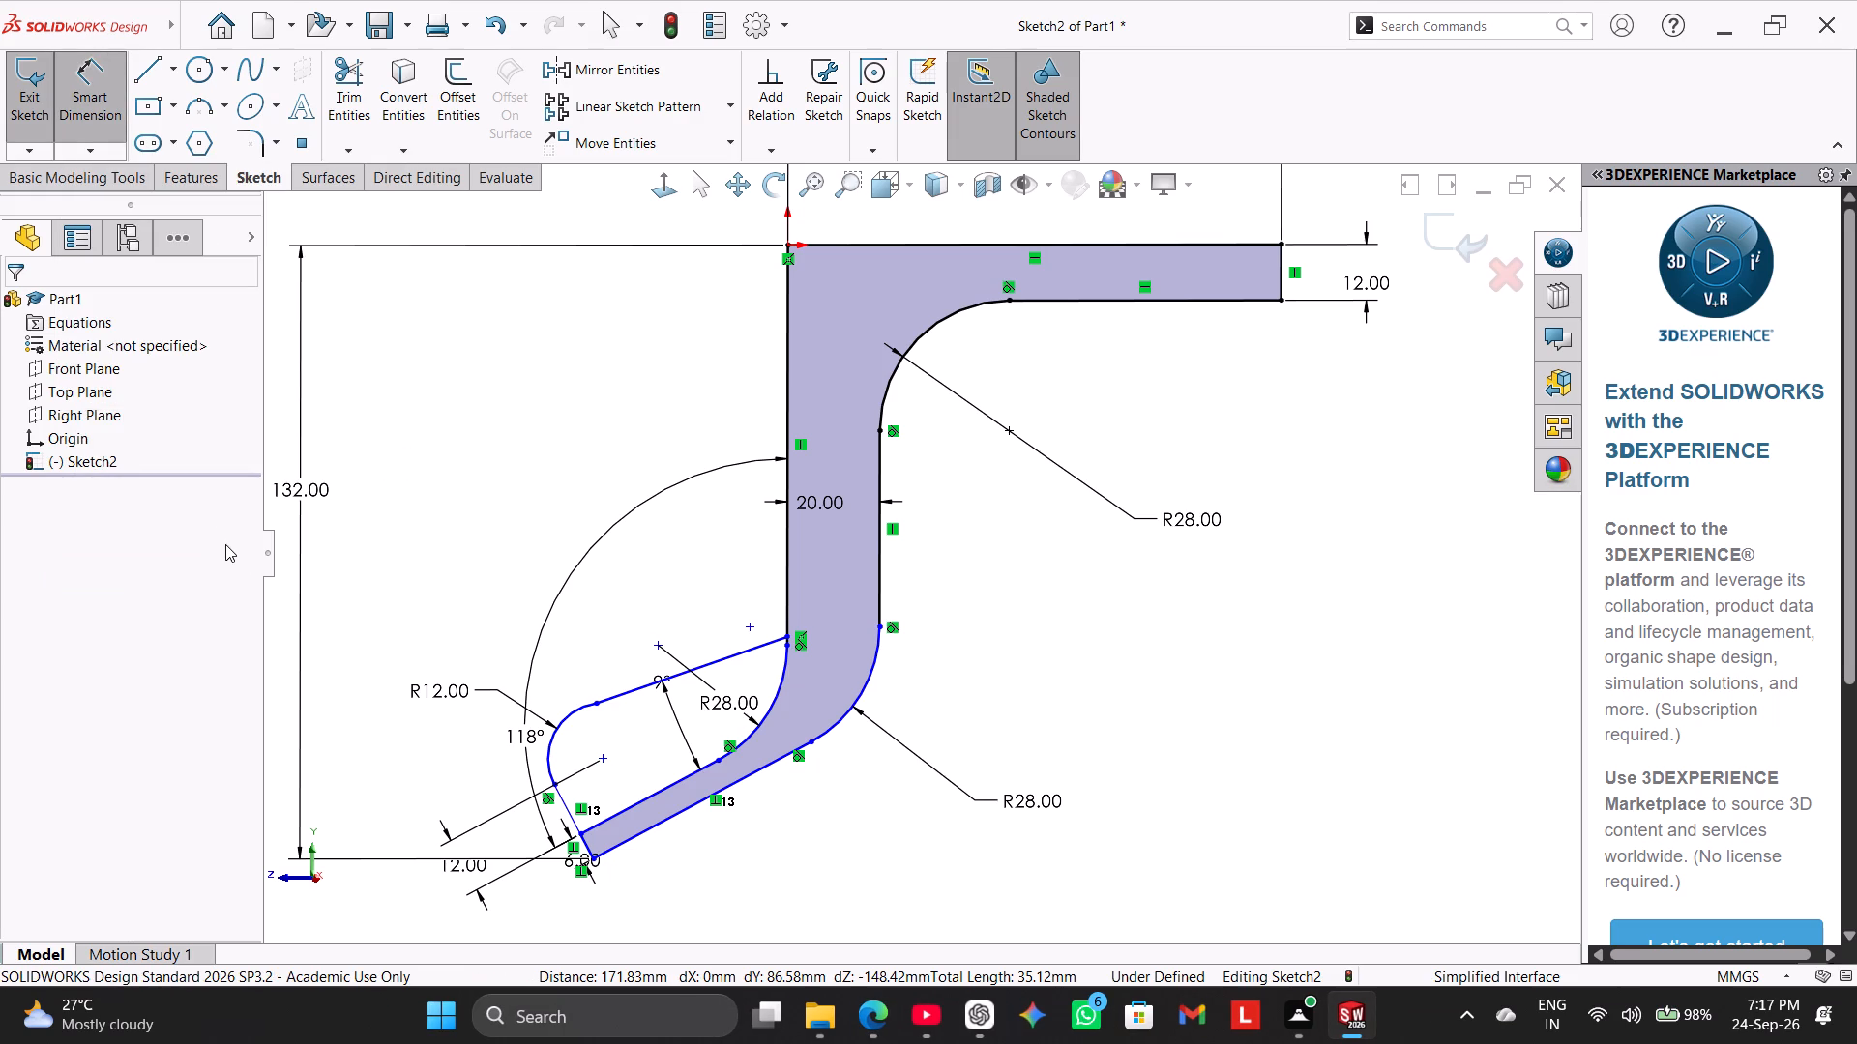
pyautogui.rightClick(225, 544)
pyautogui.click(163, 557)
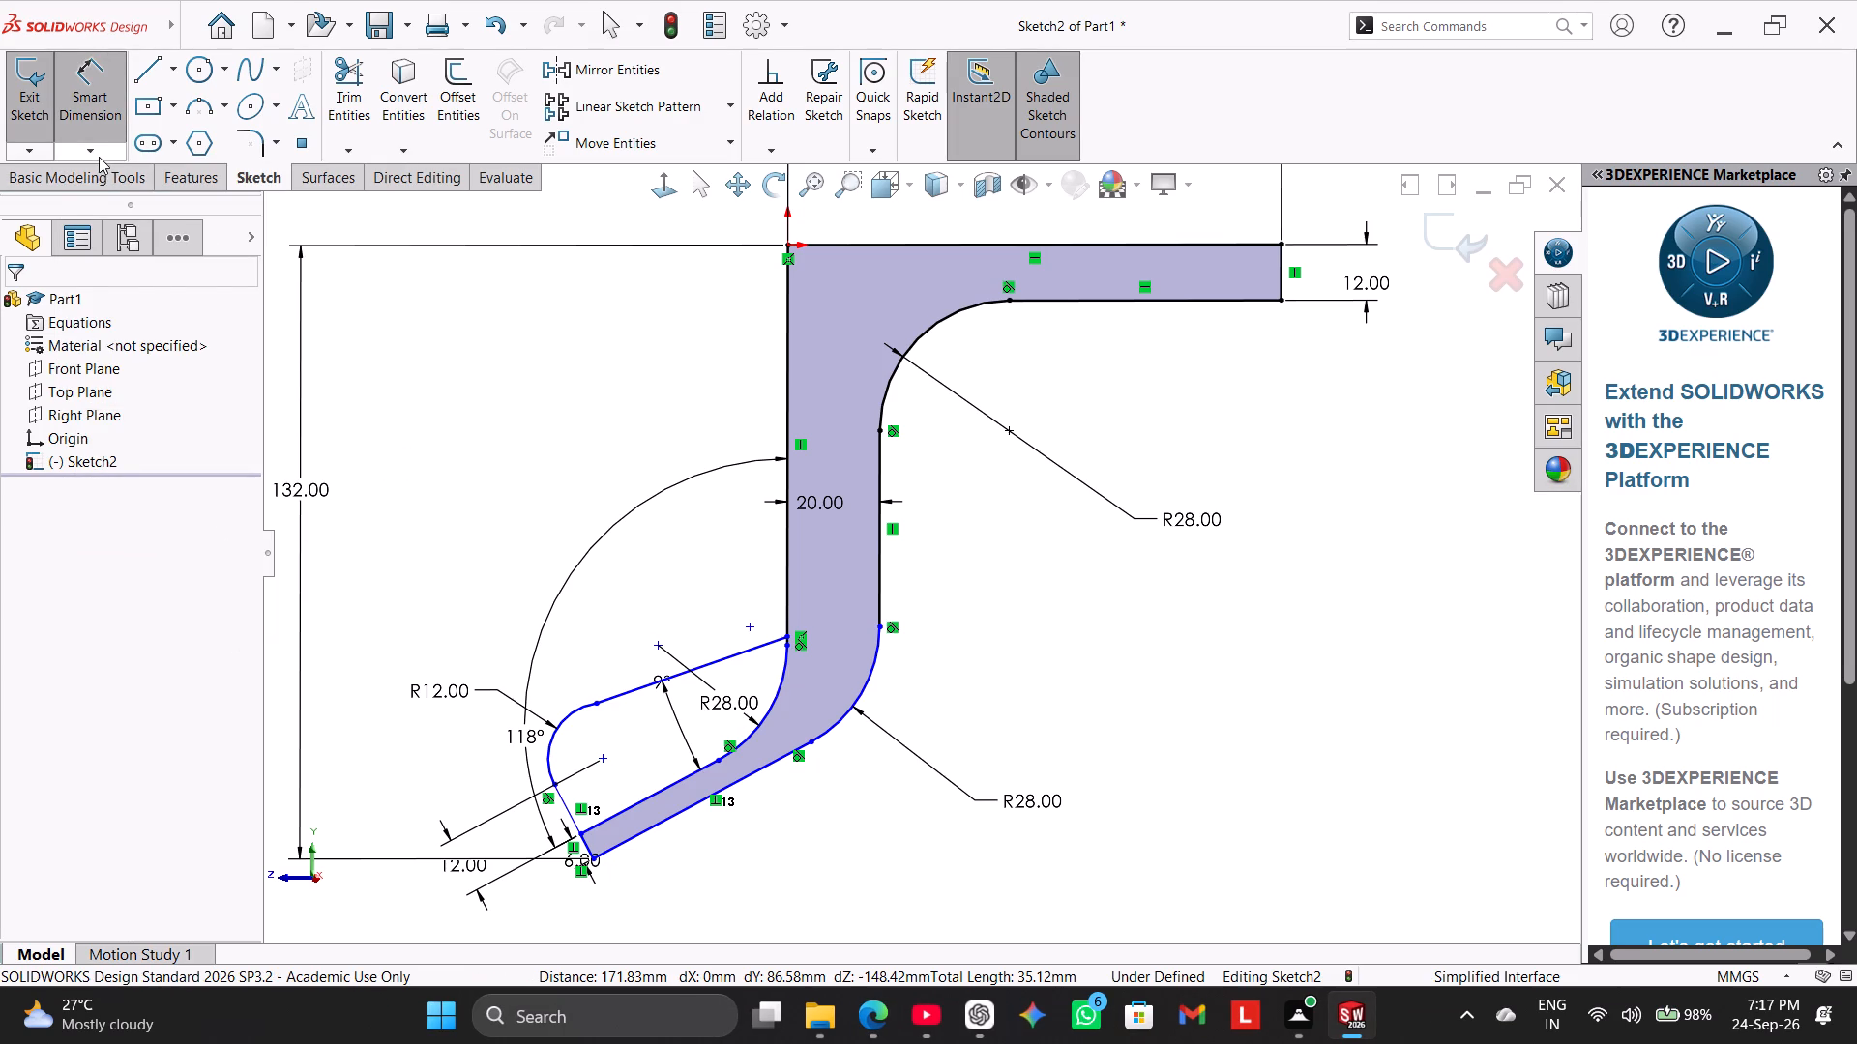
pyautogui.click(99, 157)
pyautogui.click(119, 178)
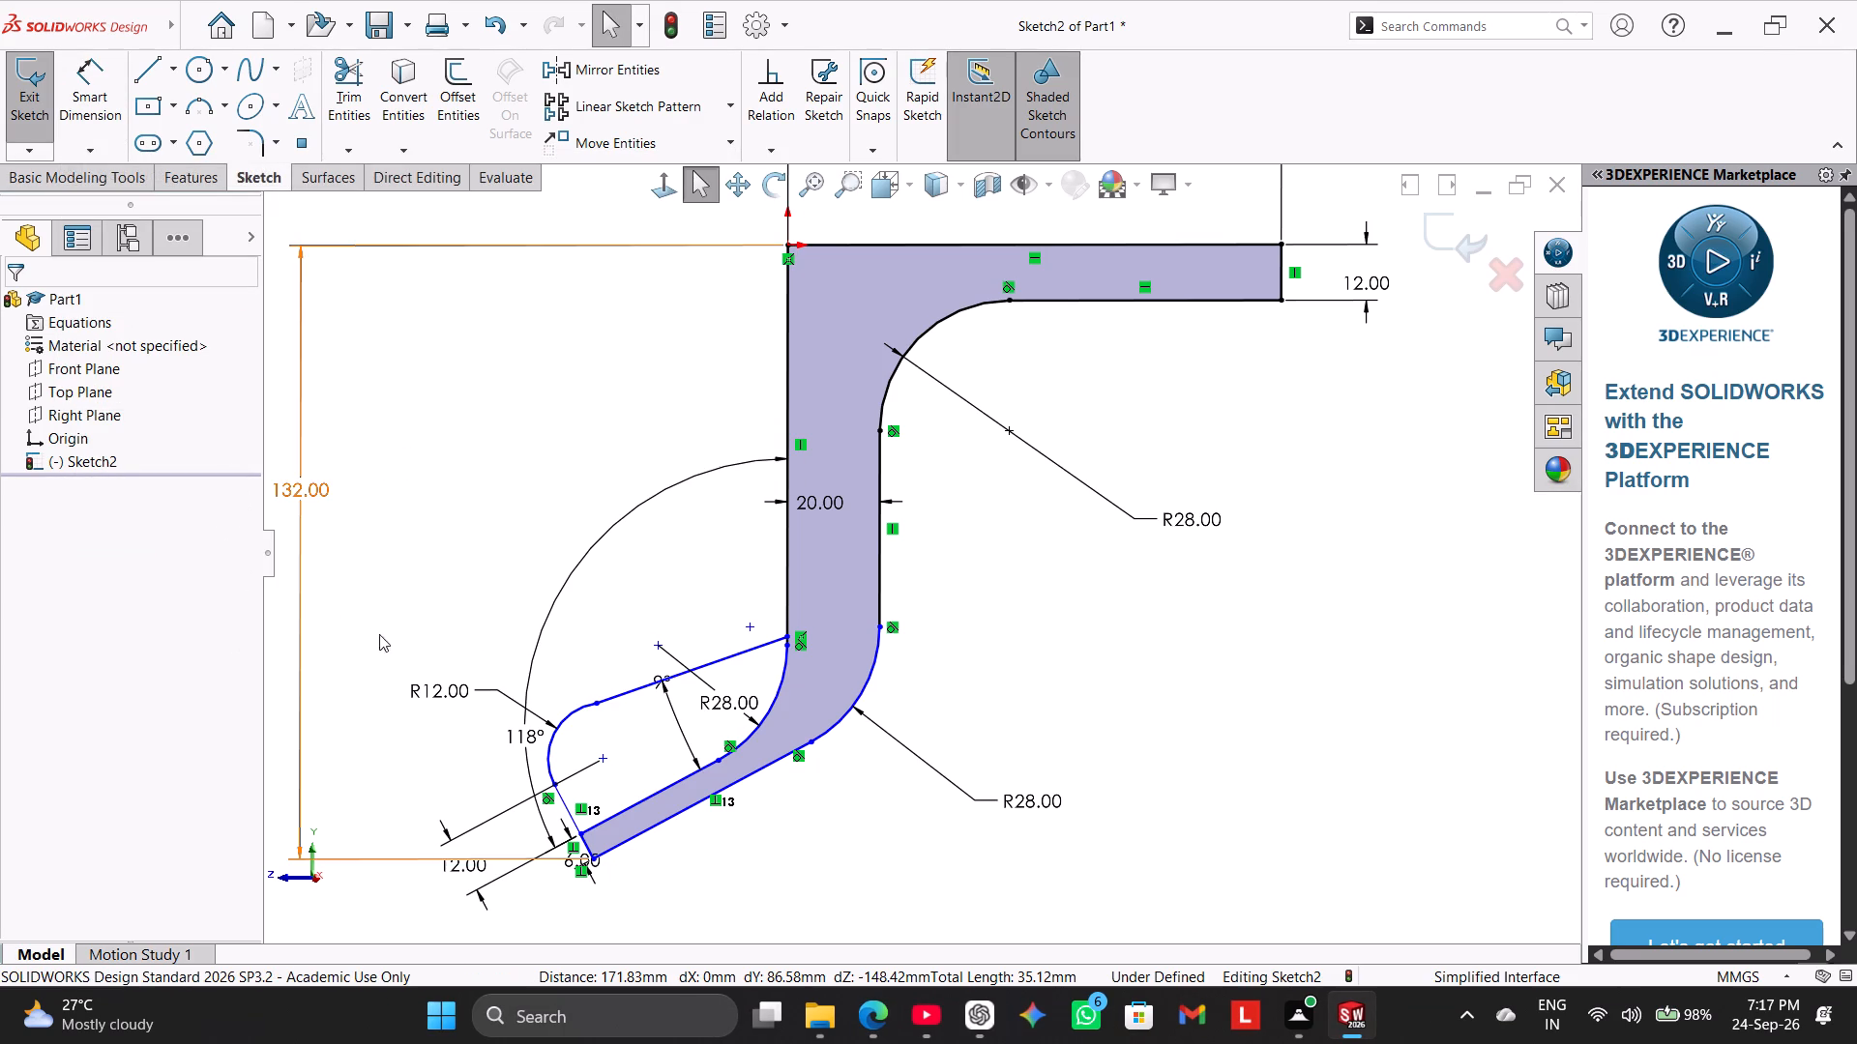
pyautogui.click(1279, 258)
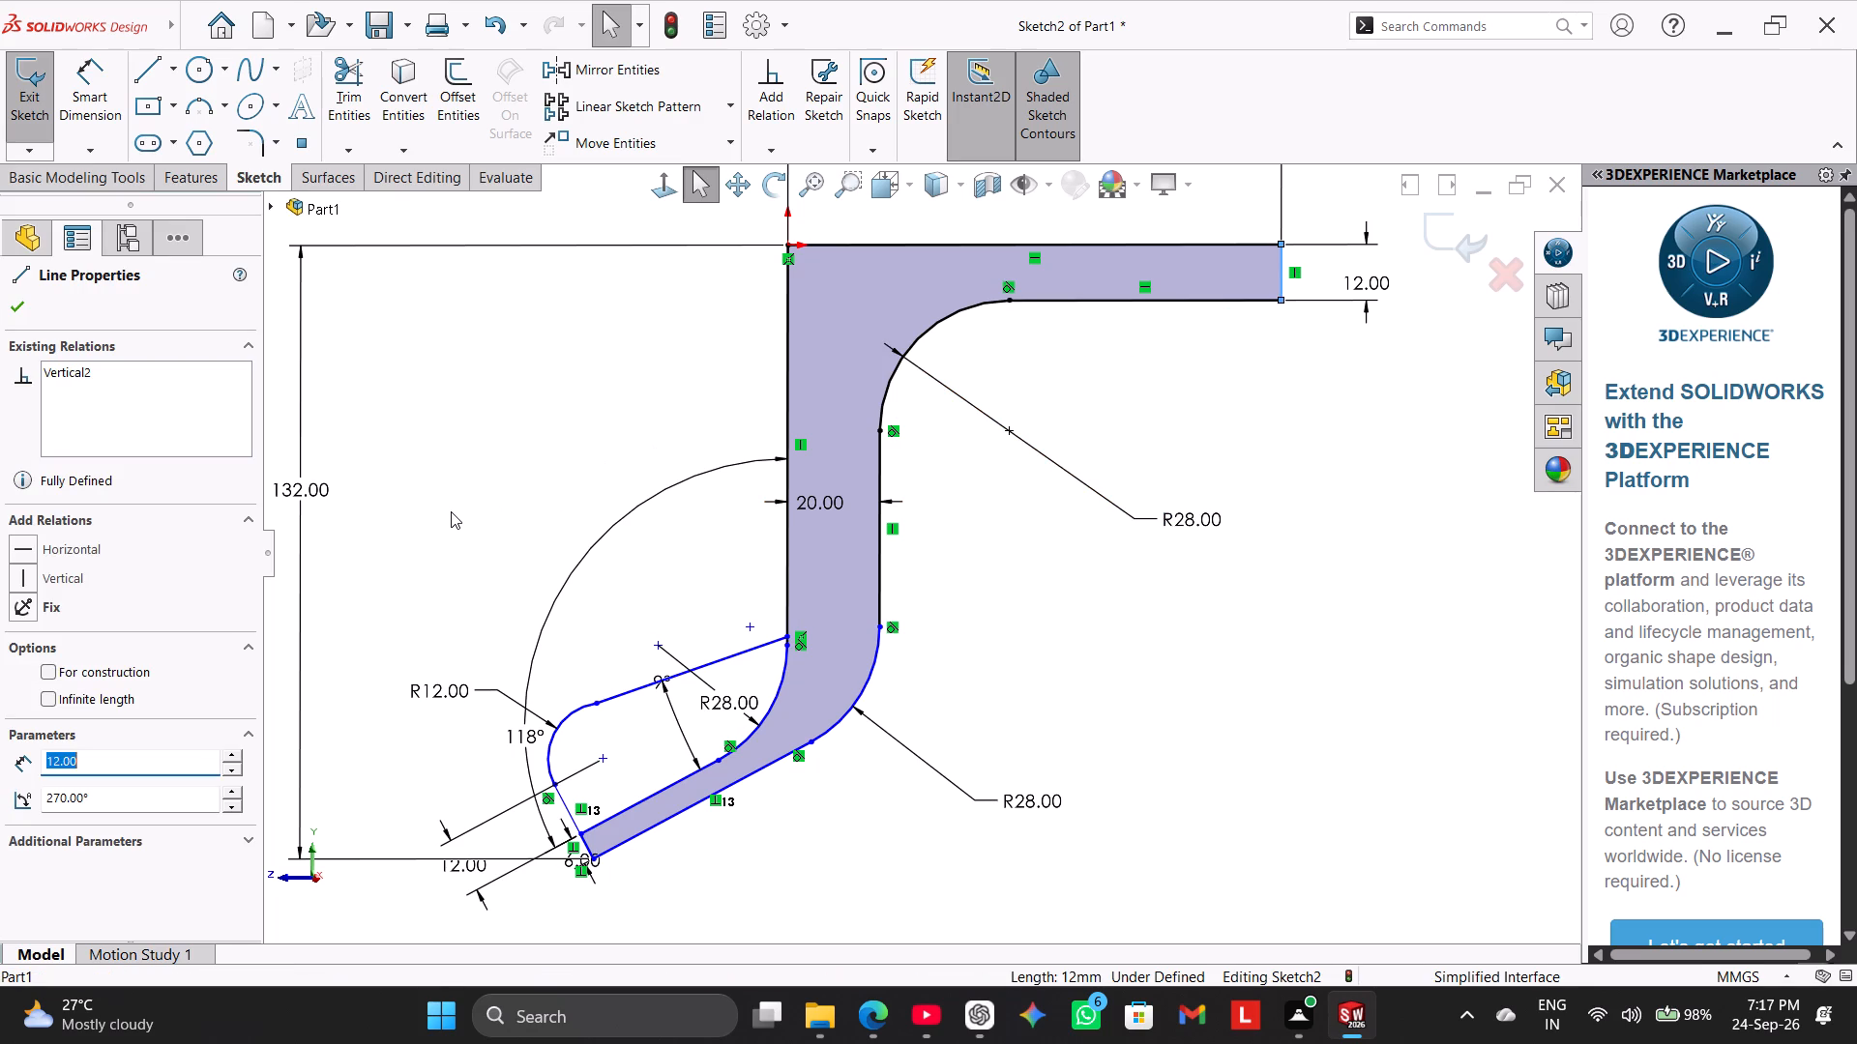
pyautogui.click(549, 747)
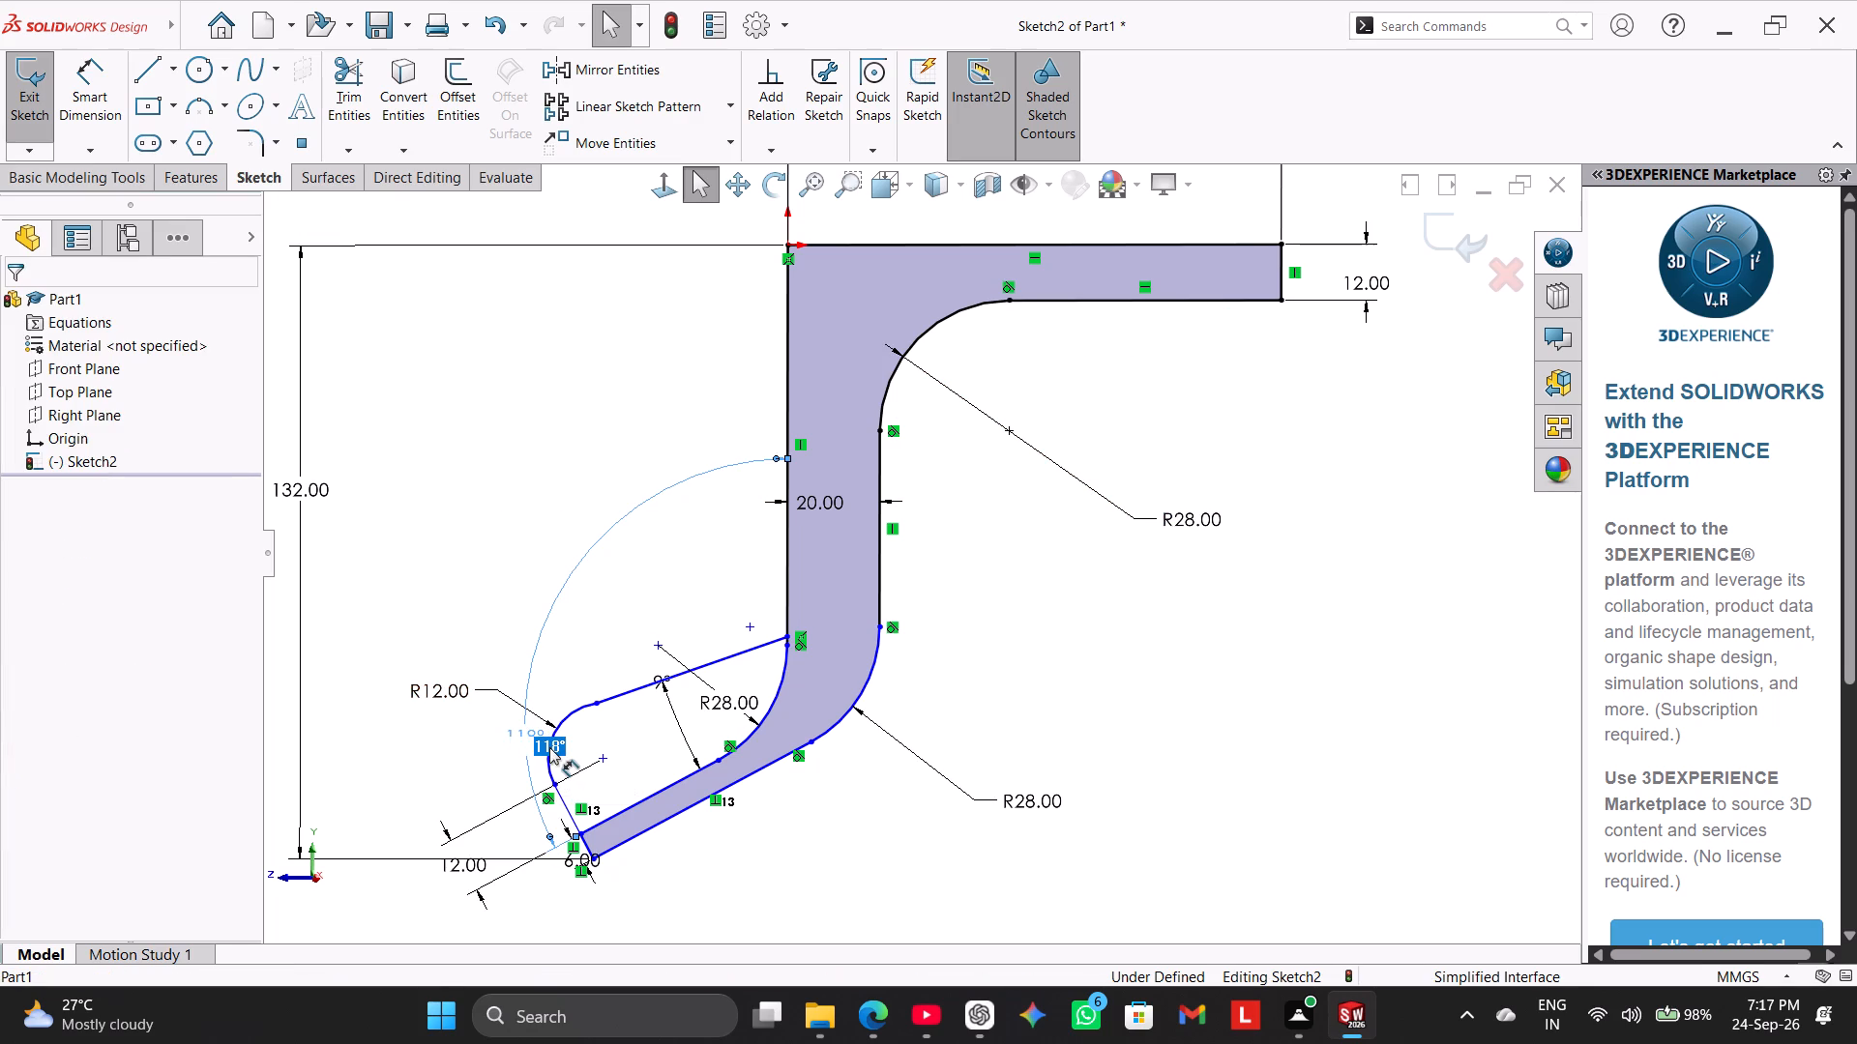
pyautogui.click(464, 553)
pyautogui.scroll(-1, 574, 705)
# Start a horizontal Smart Dimension between the upper flange's vertical end line and the R12 arc.
pyautogui.click(92, 71)
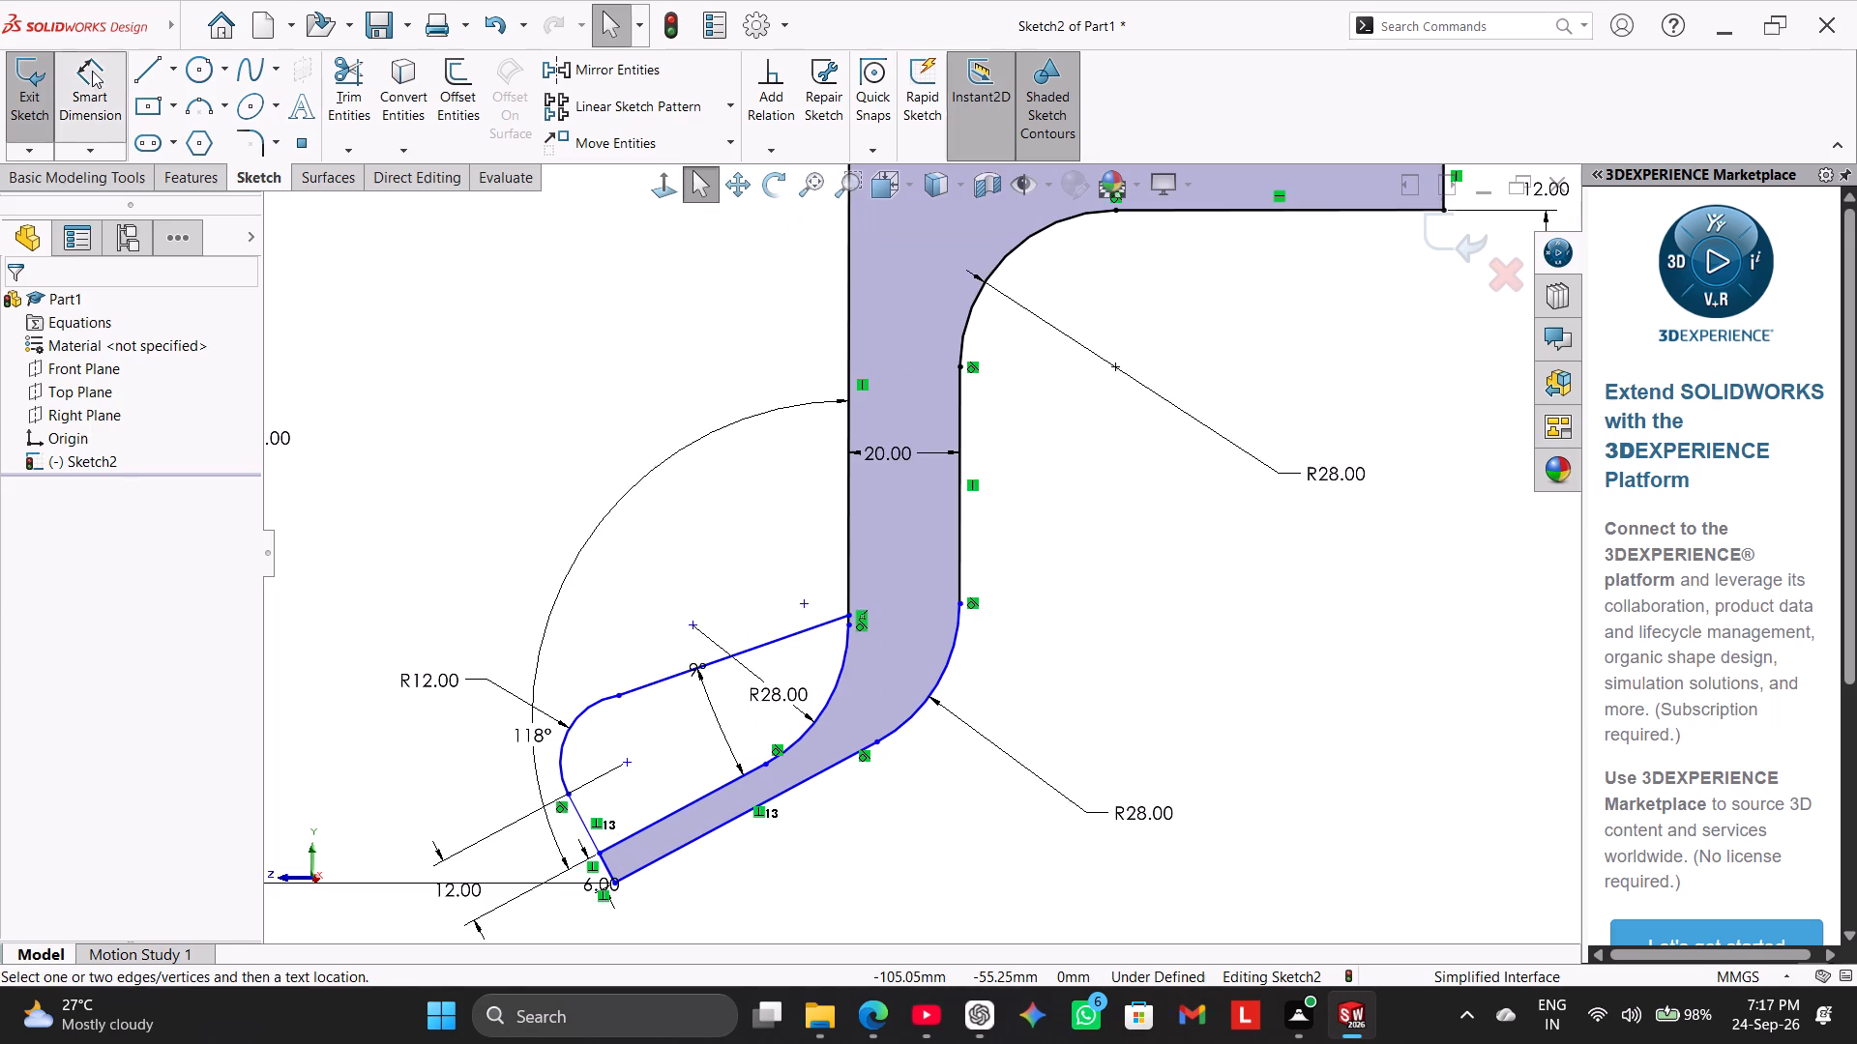
pyautogui.scroll(1, 1448, 224)
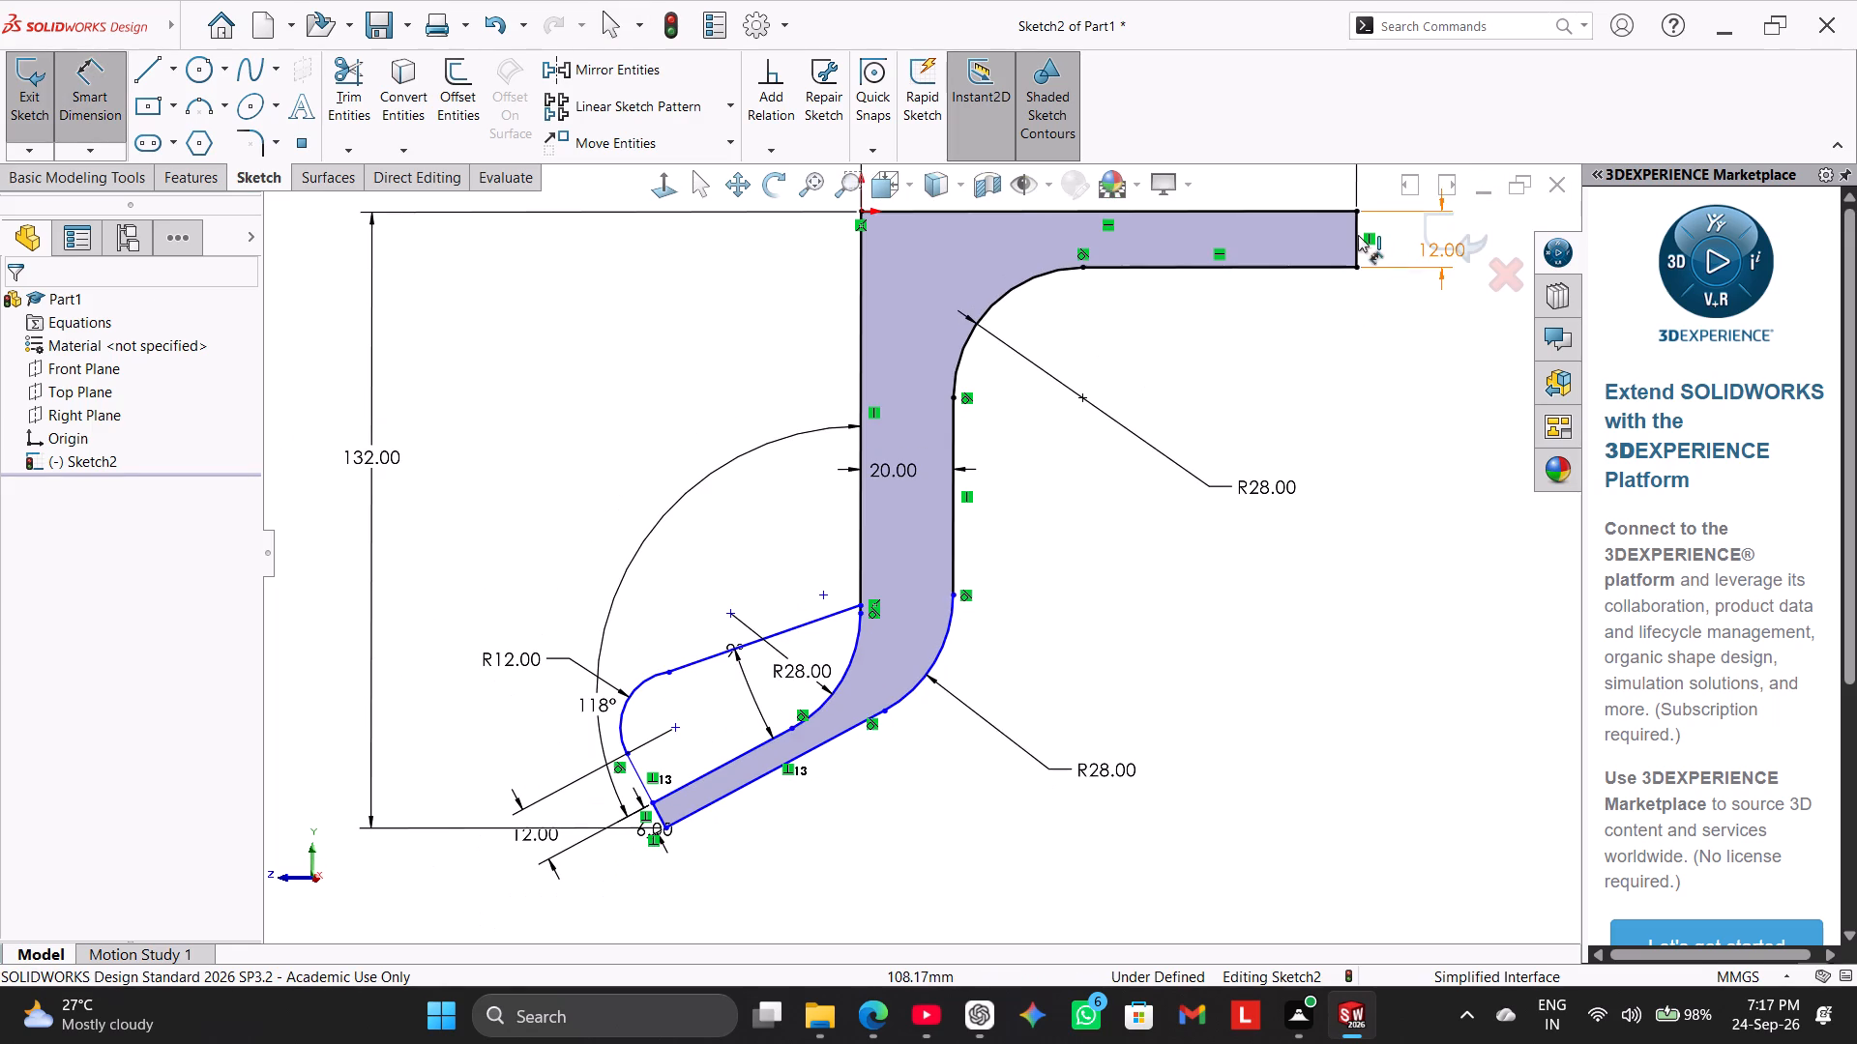
pyautogui.click(1351, 230)
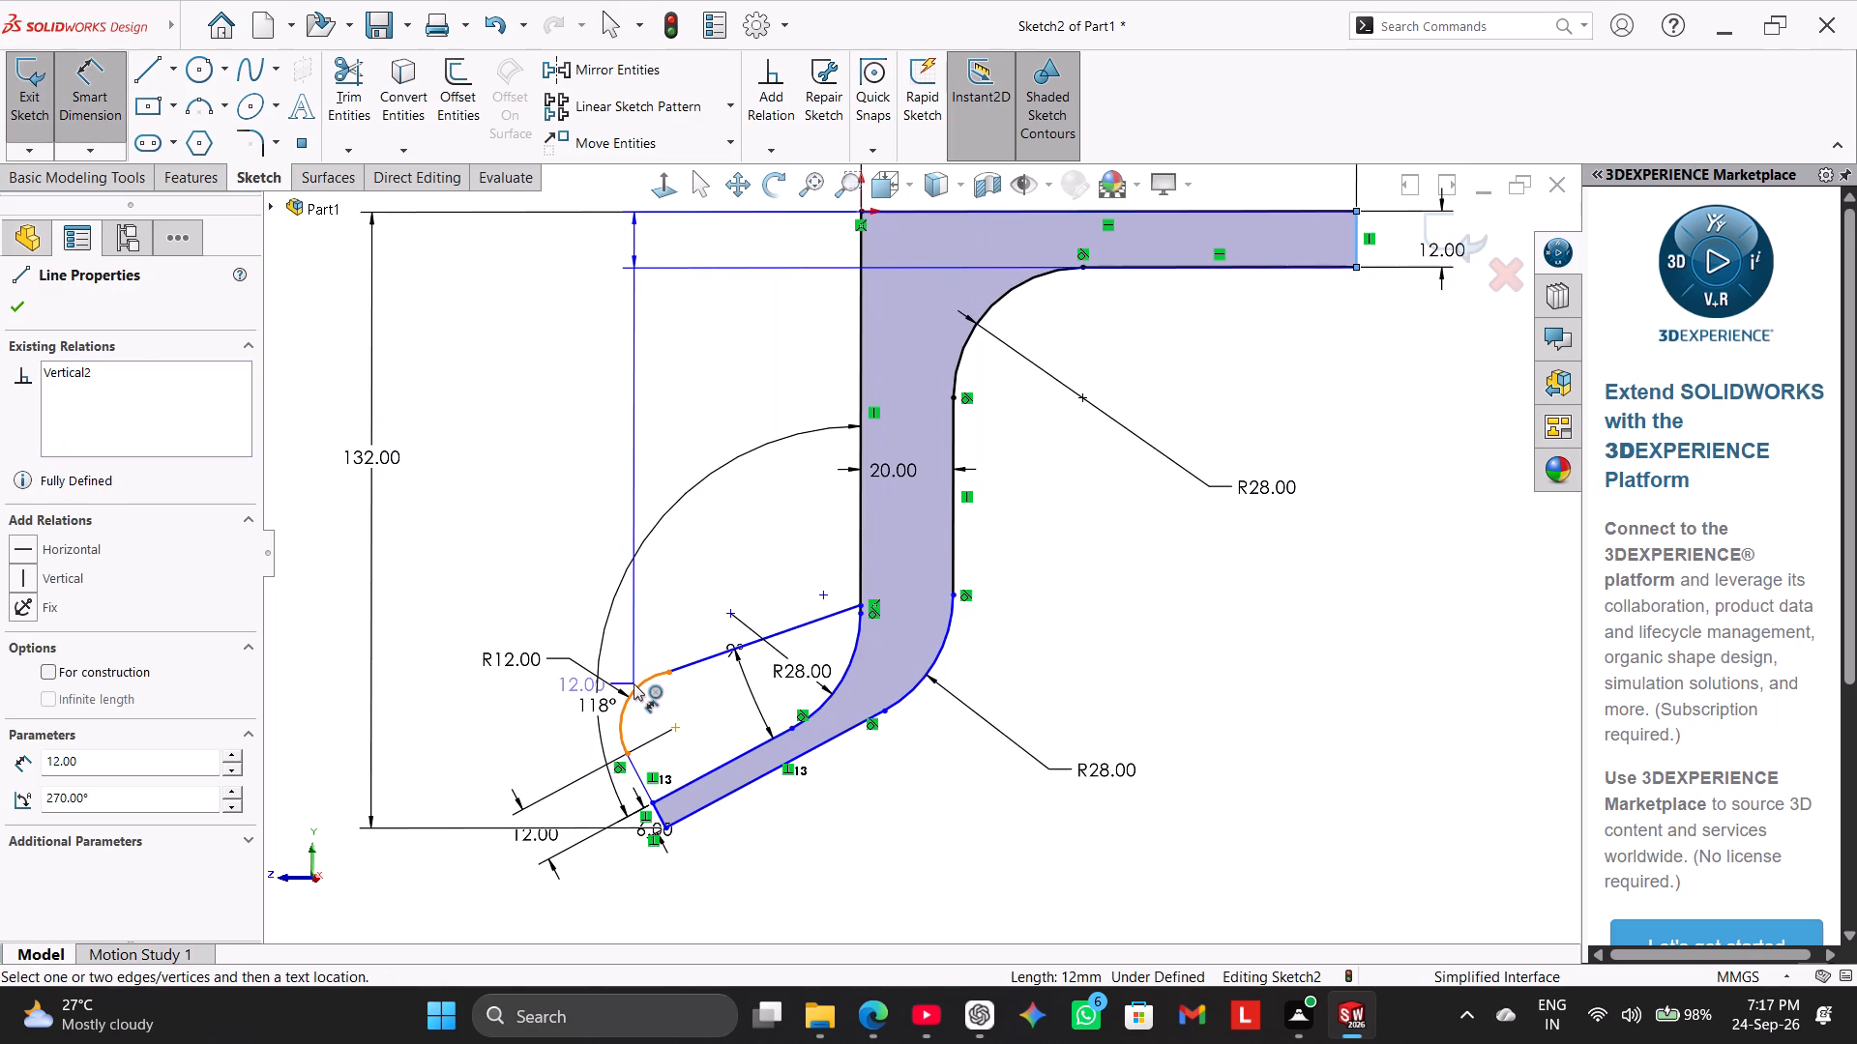
pyautogui.click(634, 683)
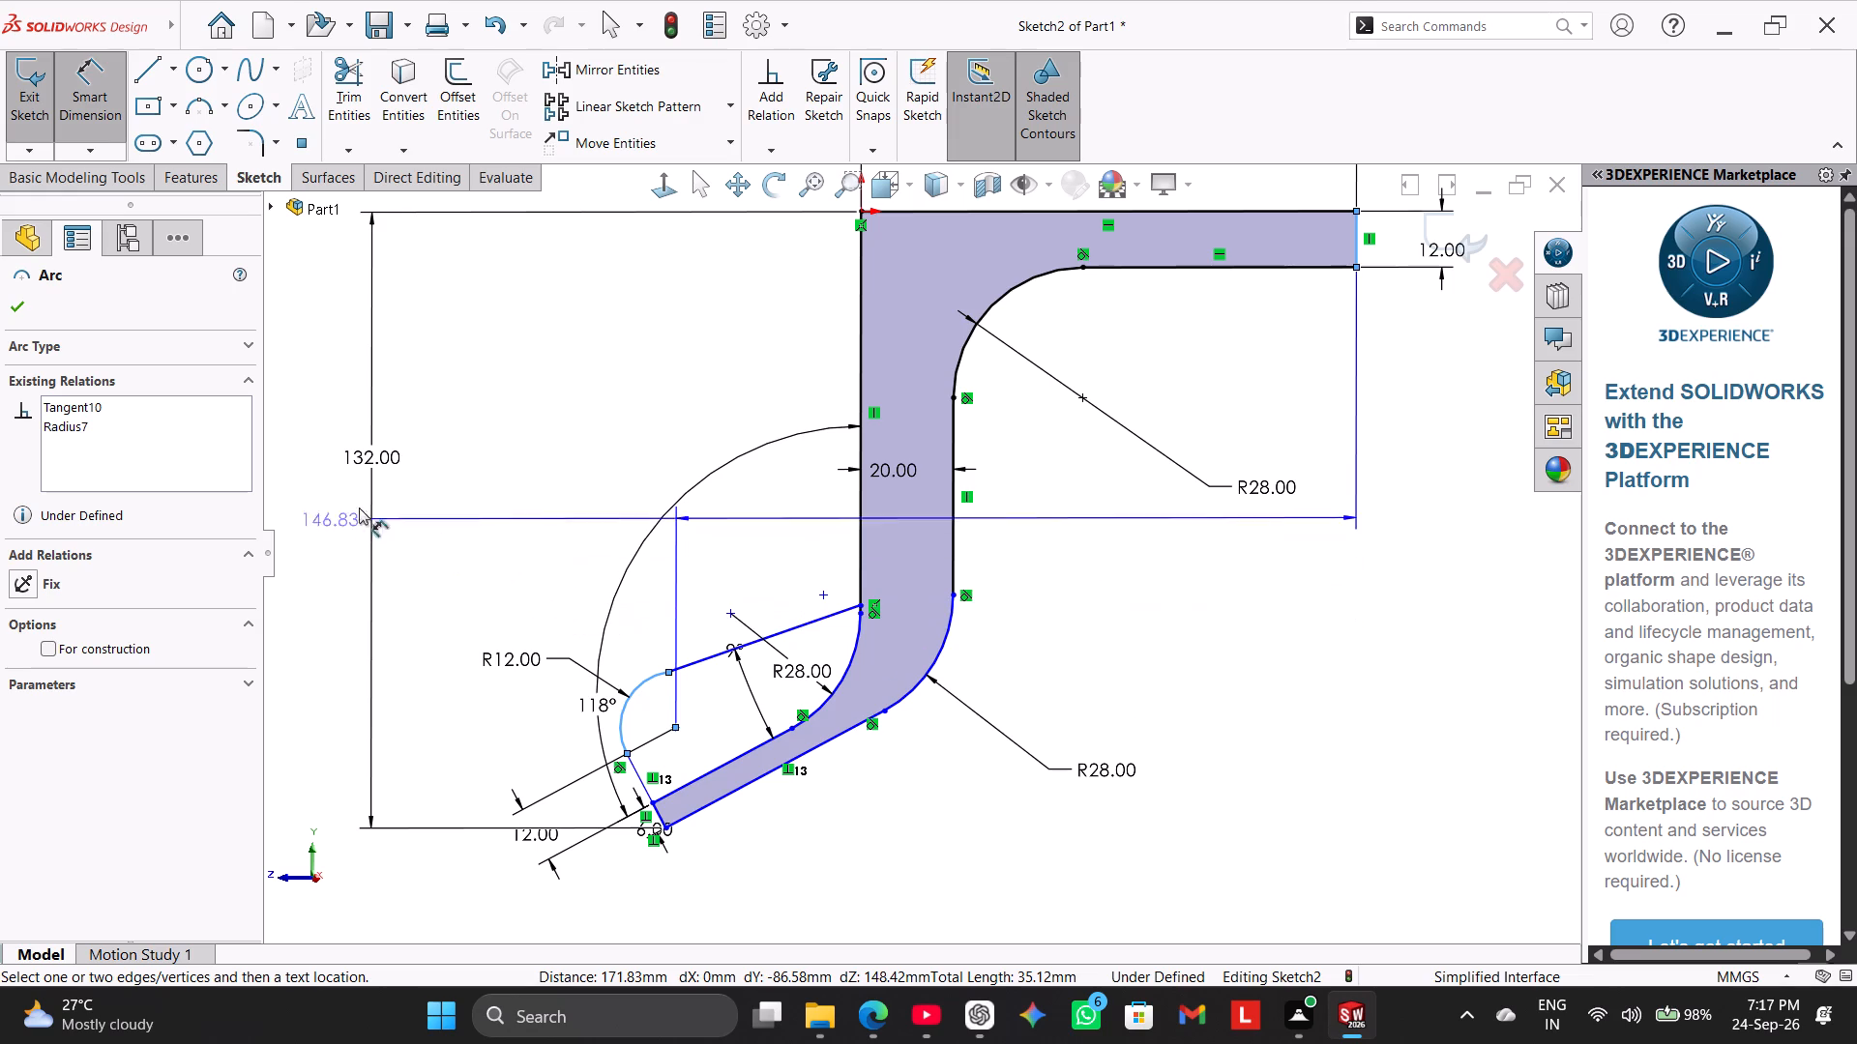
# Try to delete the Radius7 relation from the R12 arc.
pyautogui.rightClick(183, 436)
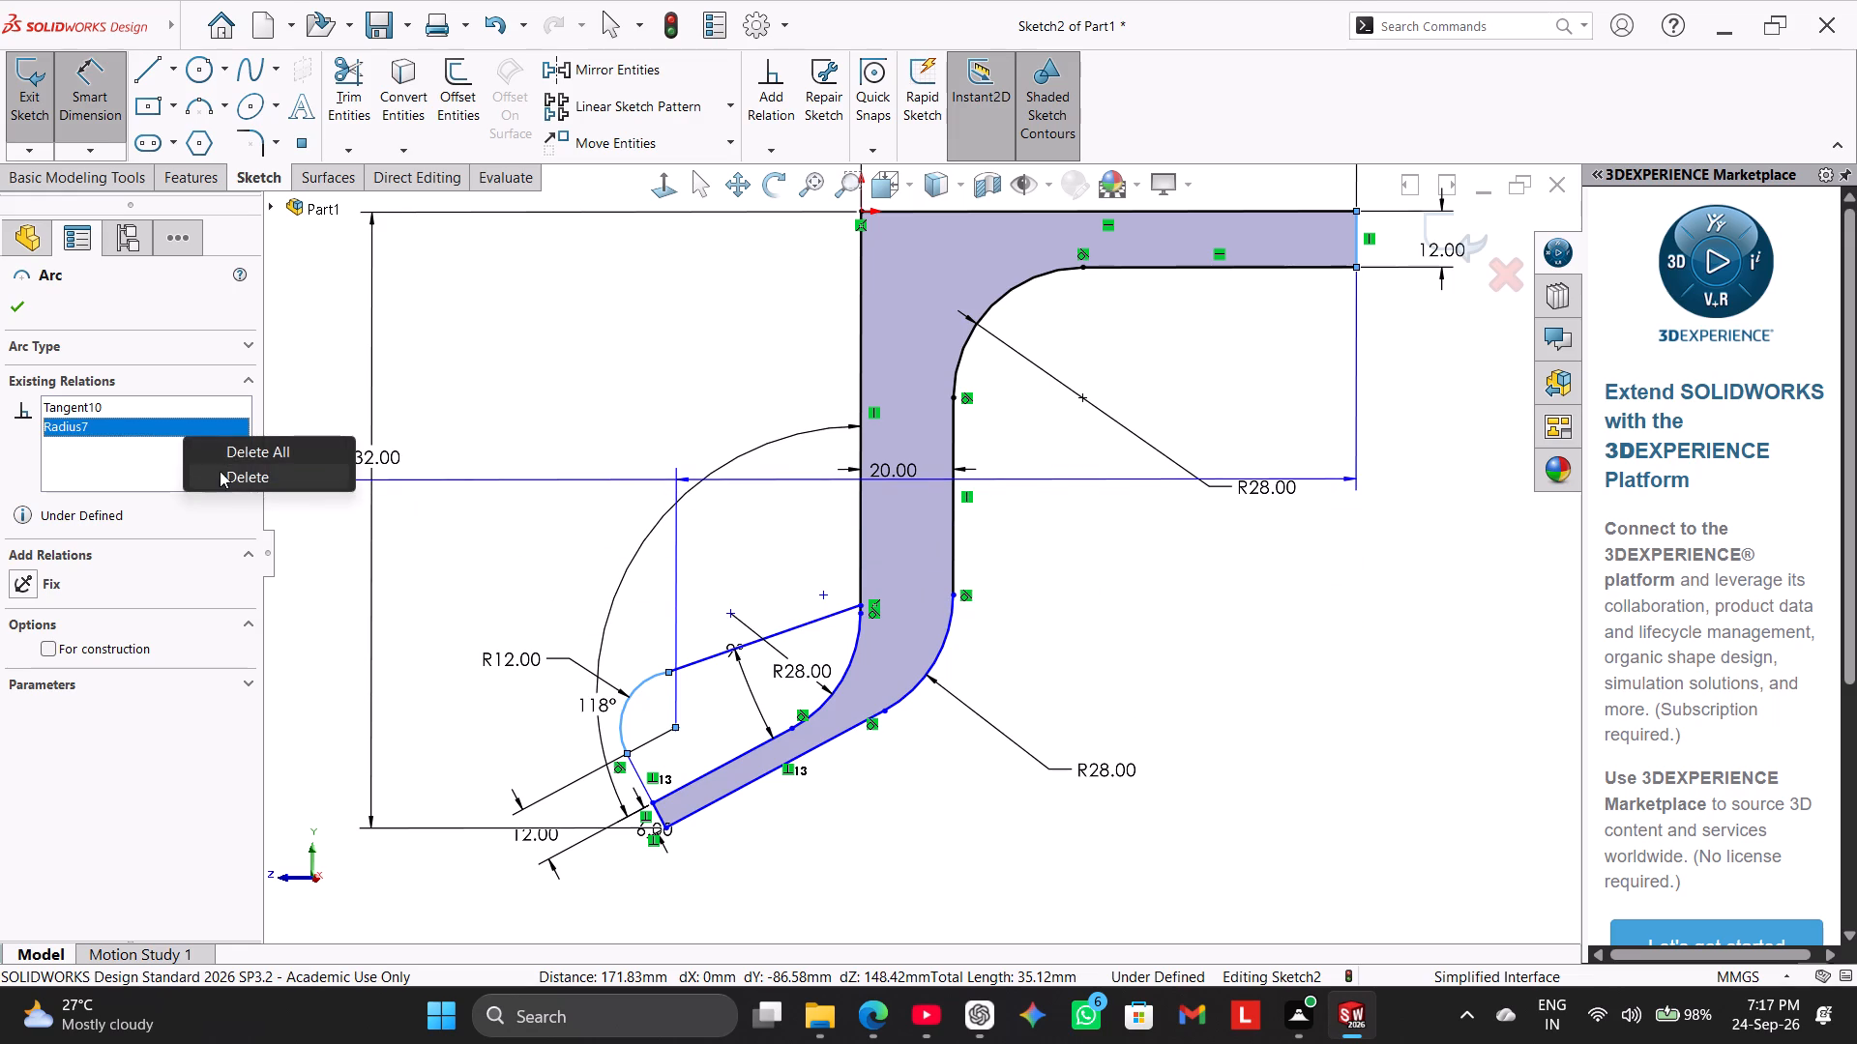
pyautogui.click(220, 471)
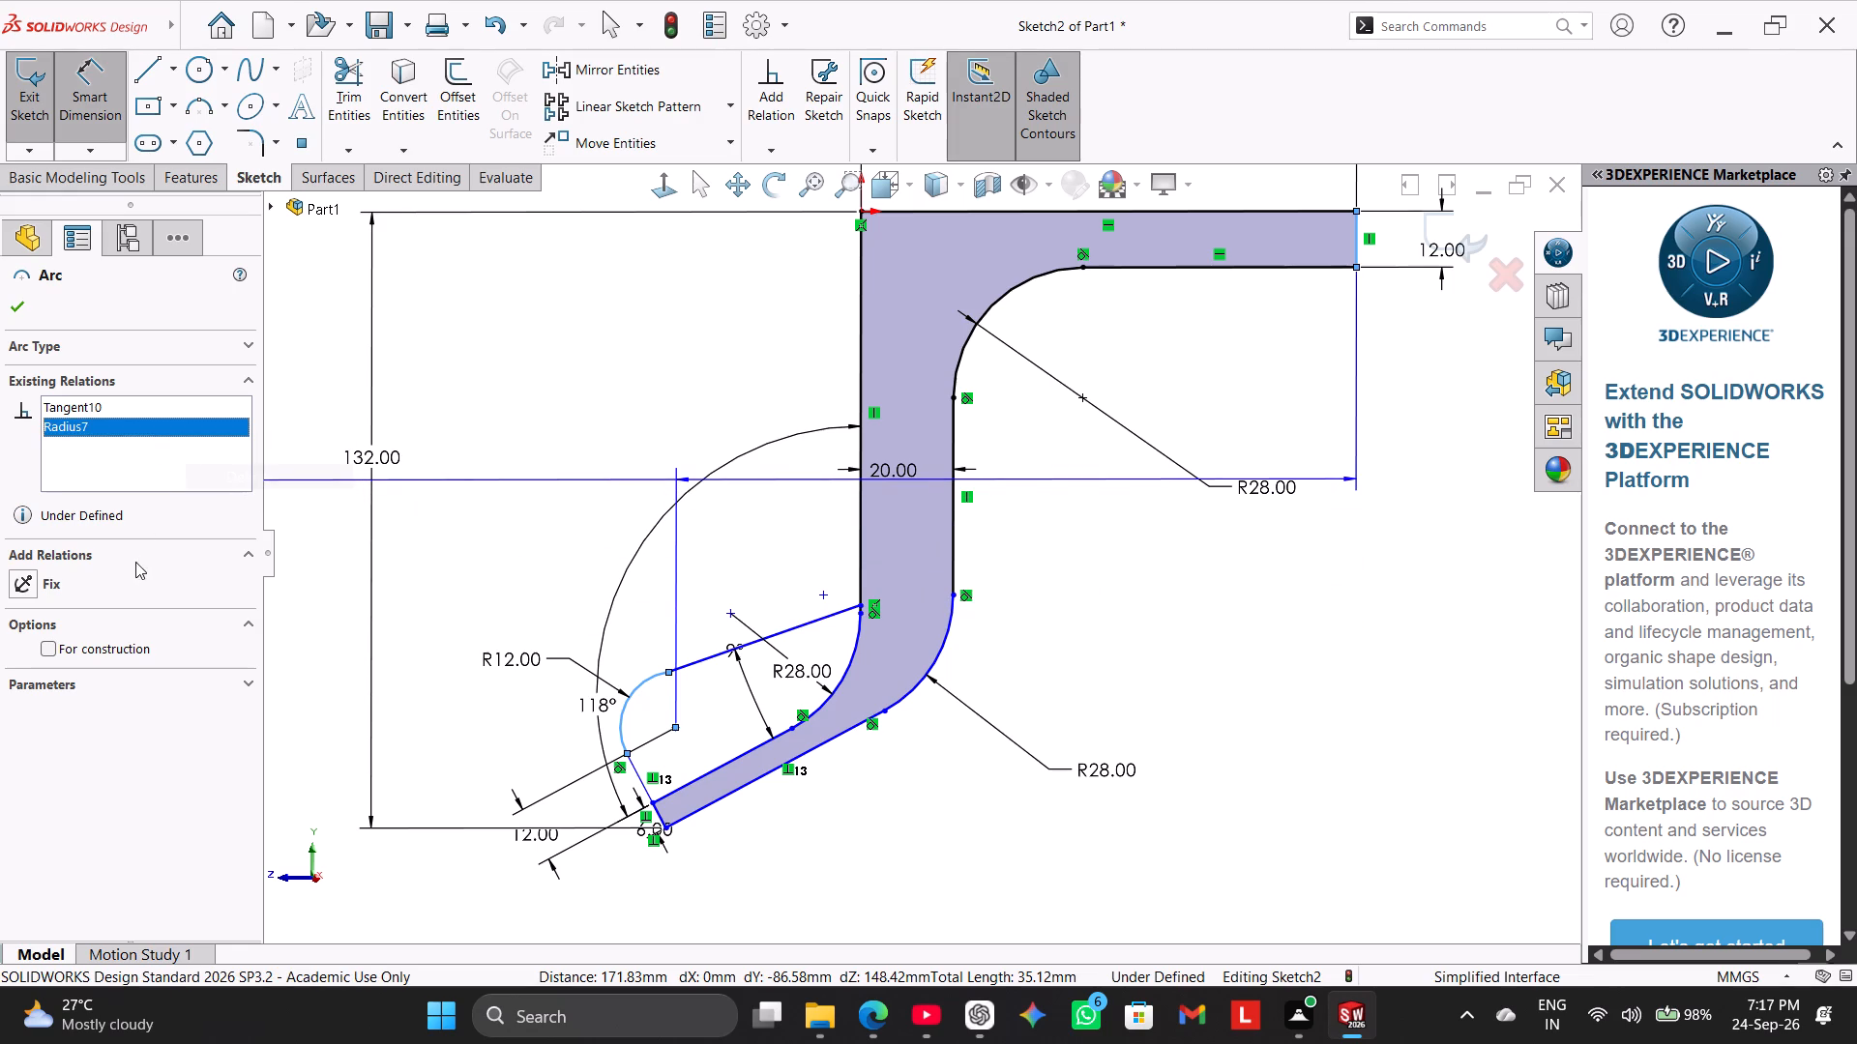
# Examine the R12 arc's parameters.
pyautogui.click(74, 688)
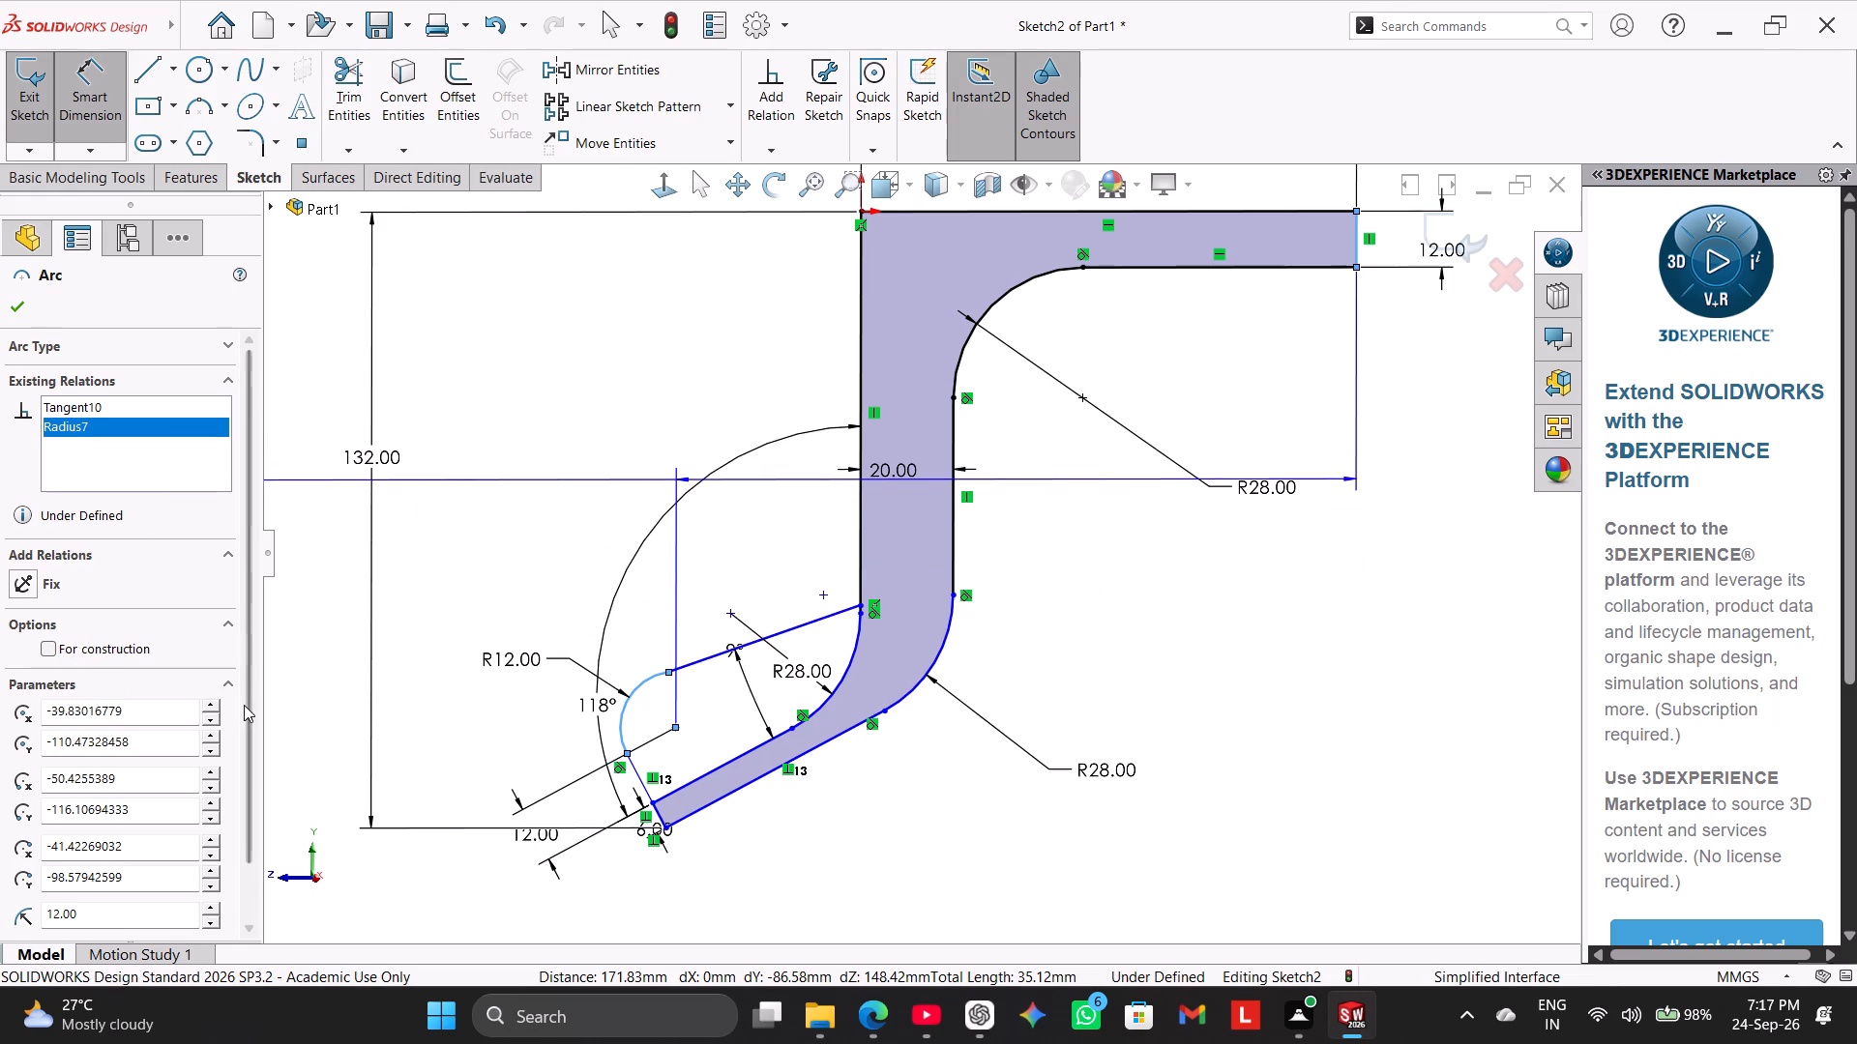
pyautogui.moveTo(244, 696); pyautogui.dragTo(316, 512)
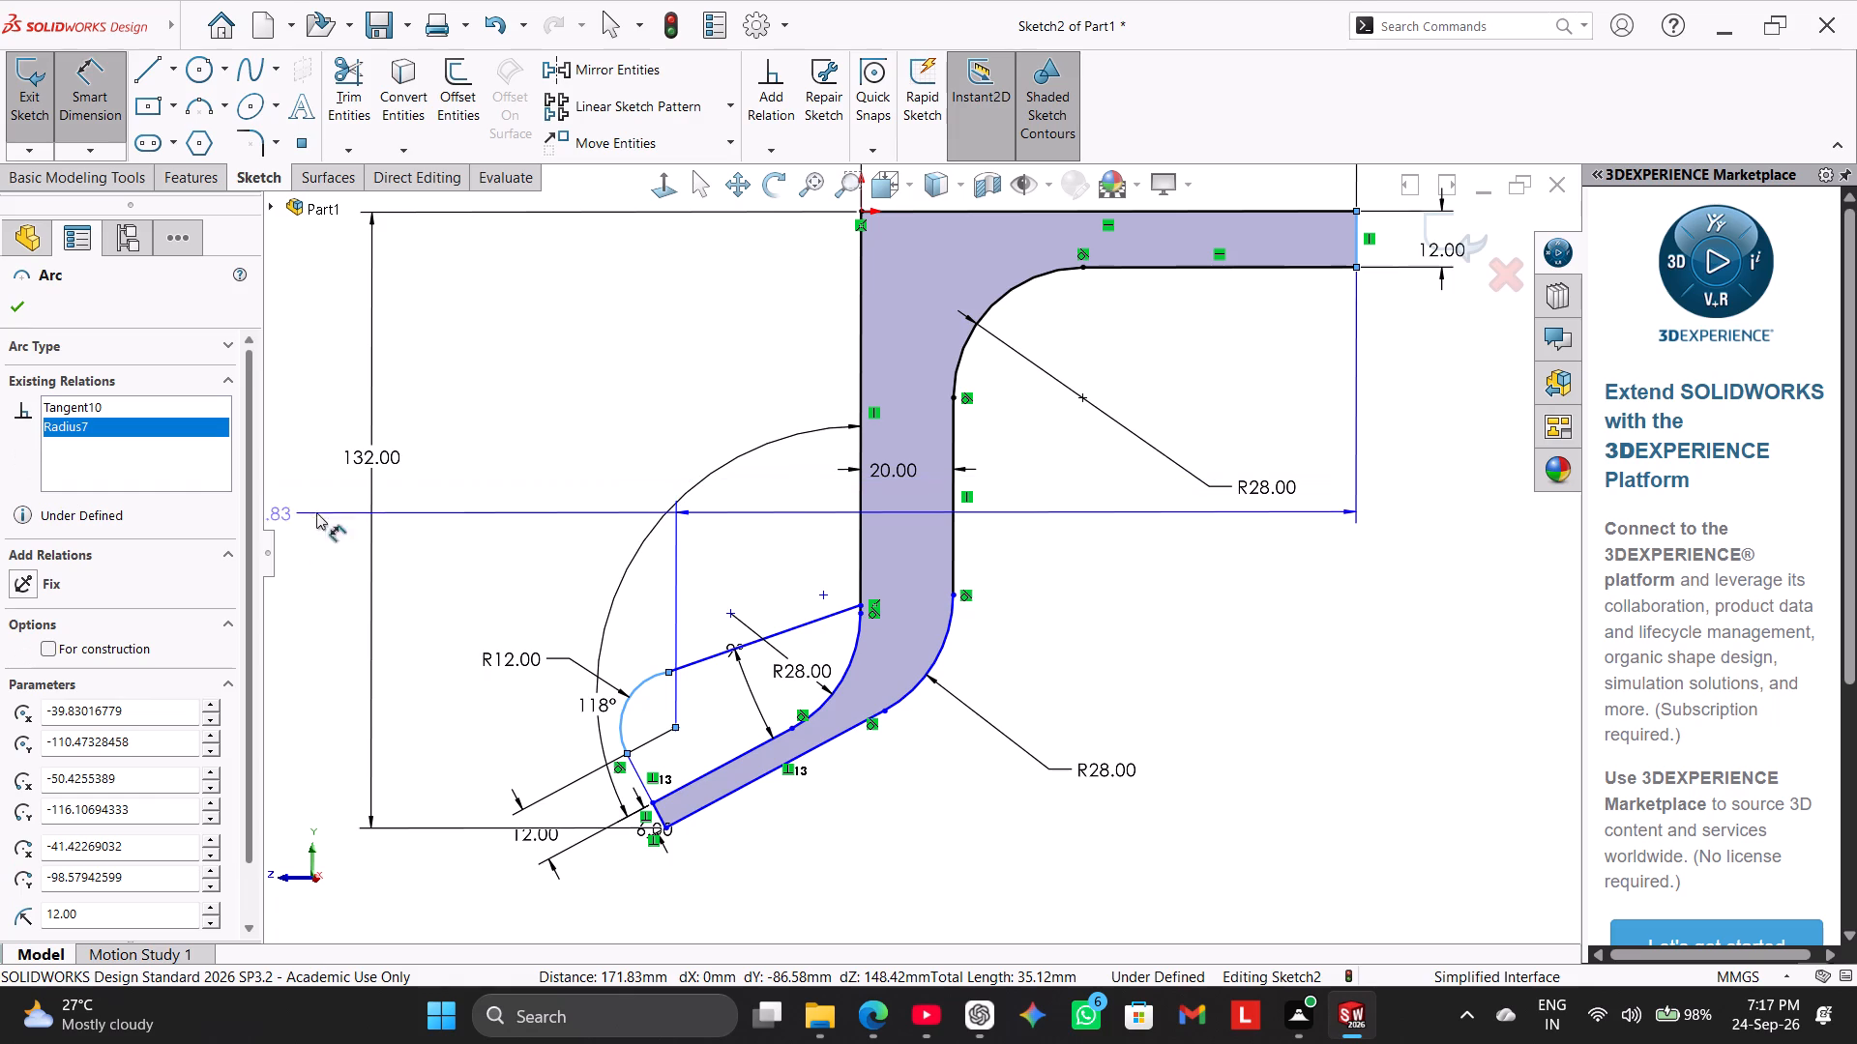
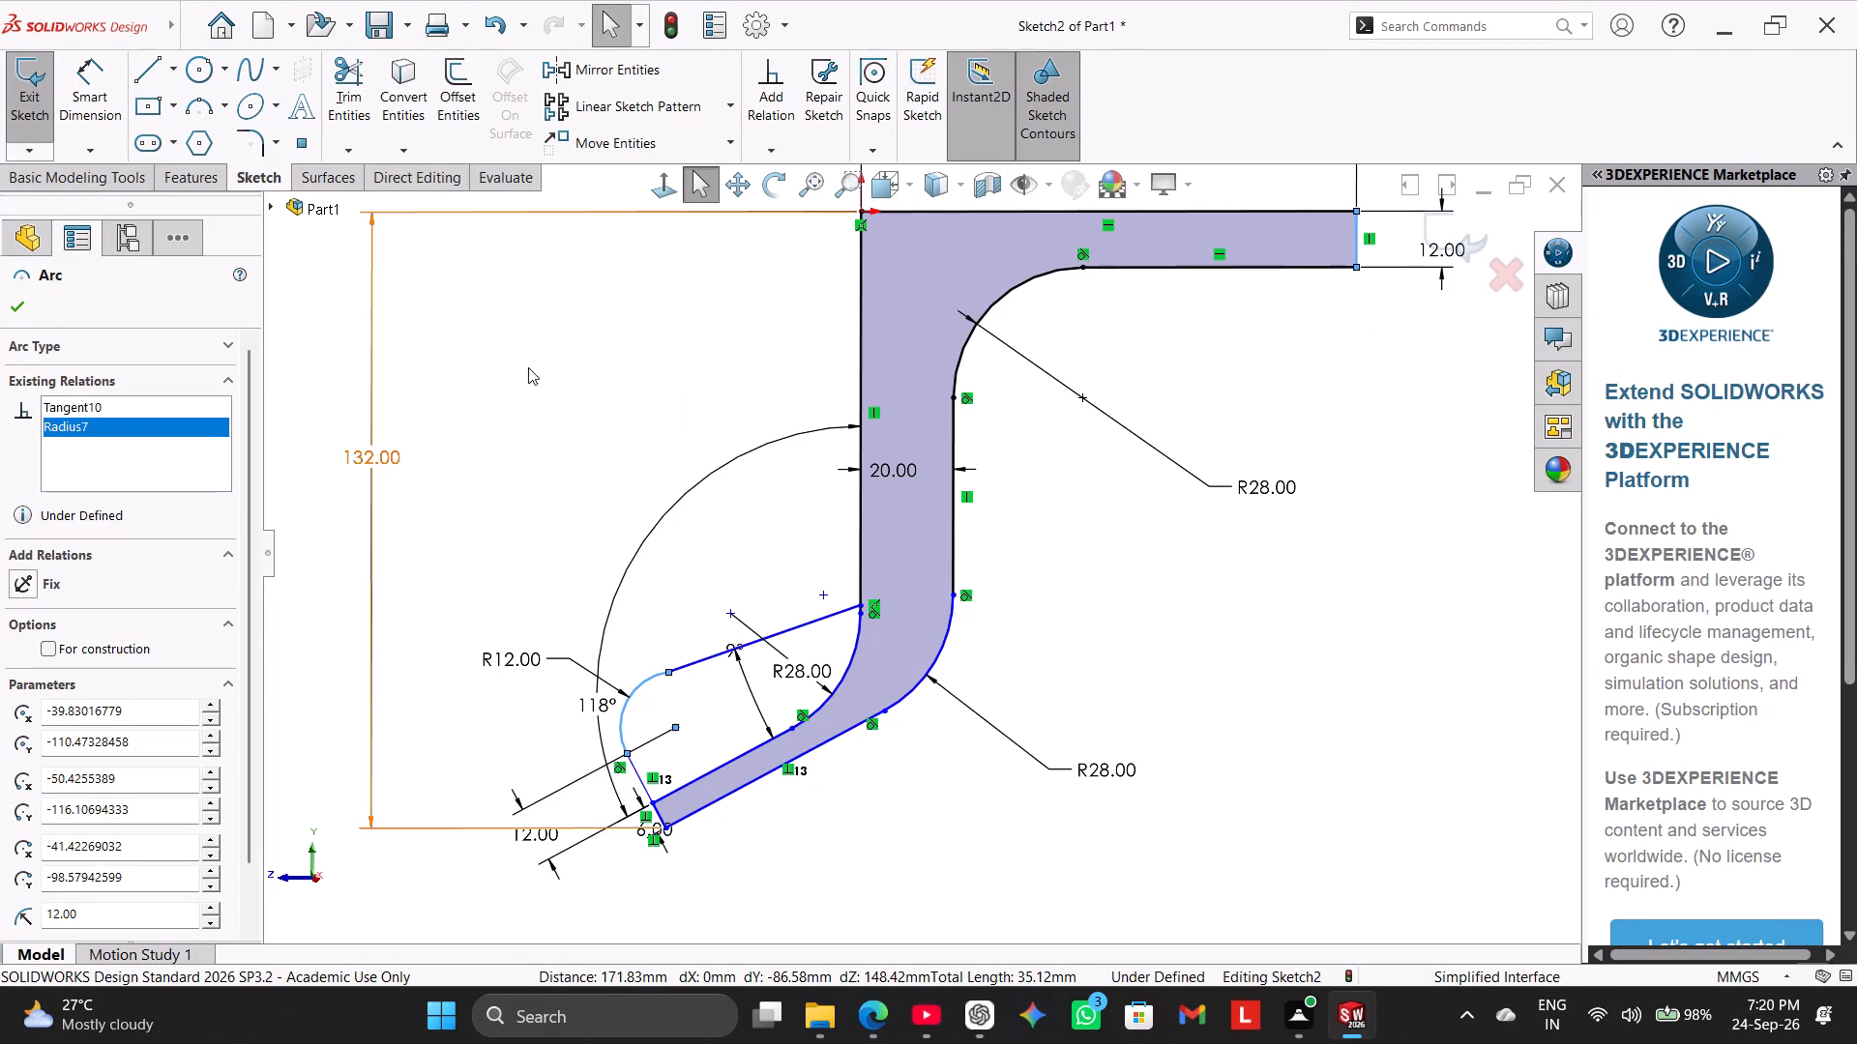
# Move the 118° angle dimension outward, farther from the R12 rounded rib outline.
pyautogui.scroll(1, 529, 368)
pyautogui.click(29, 307)
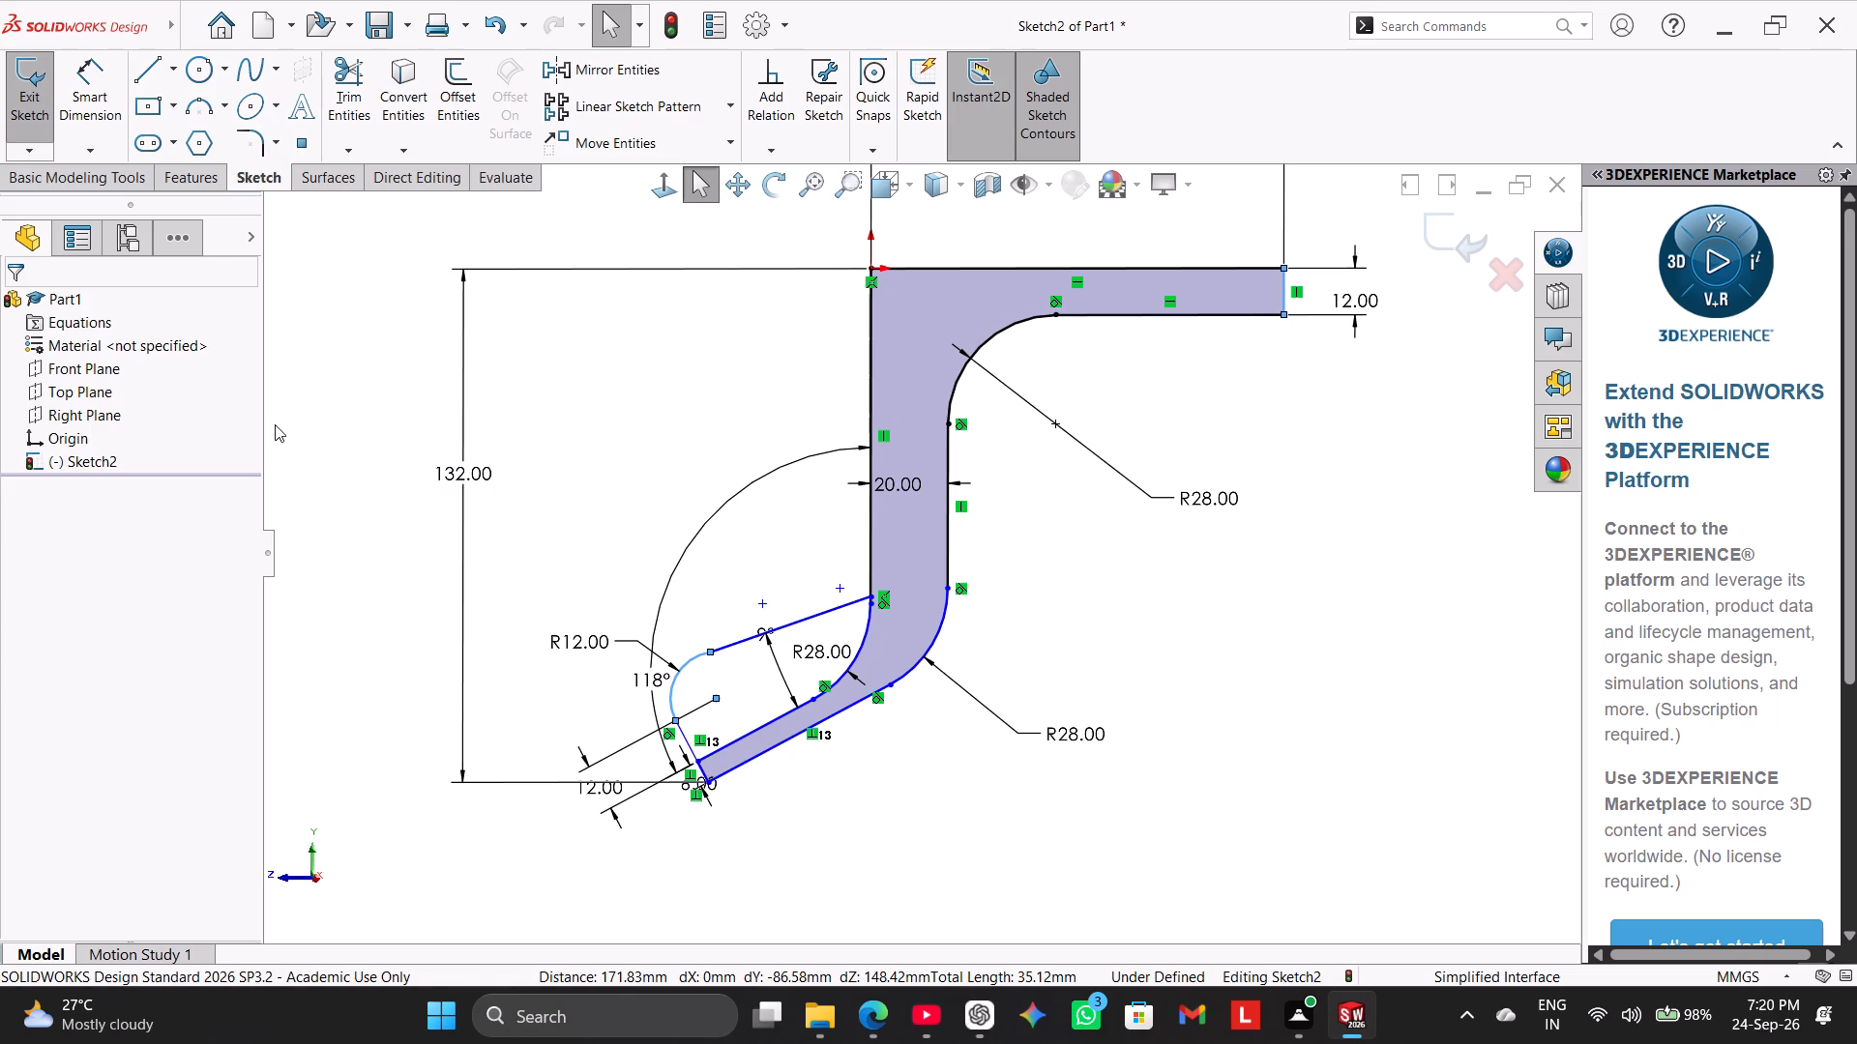
pyautogui.click(98, 82)
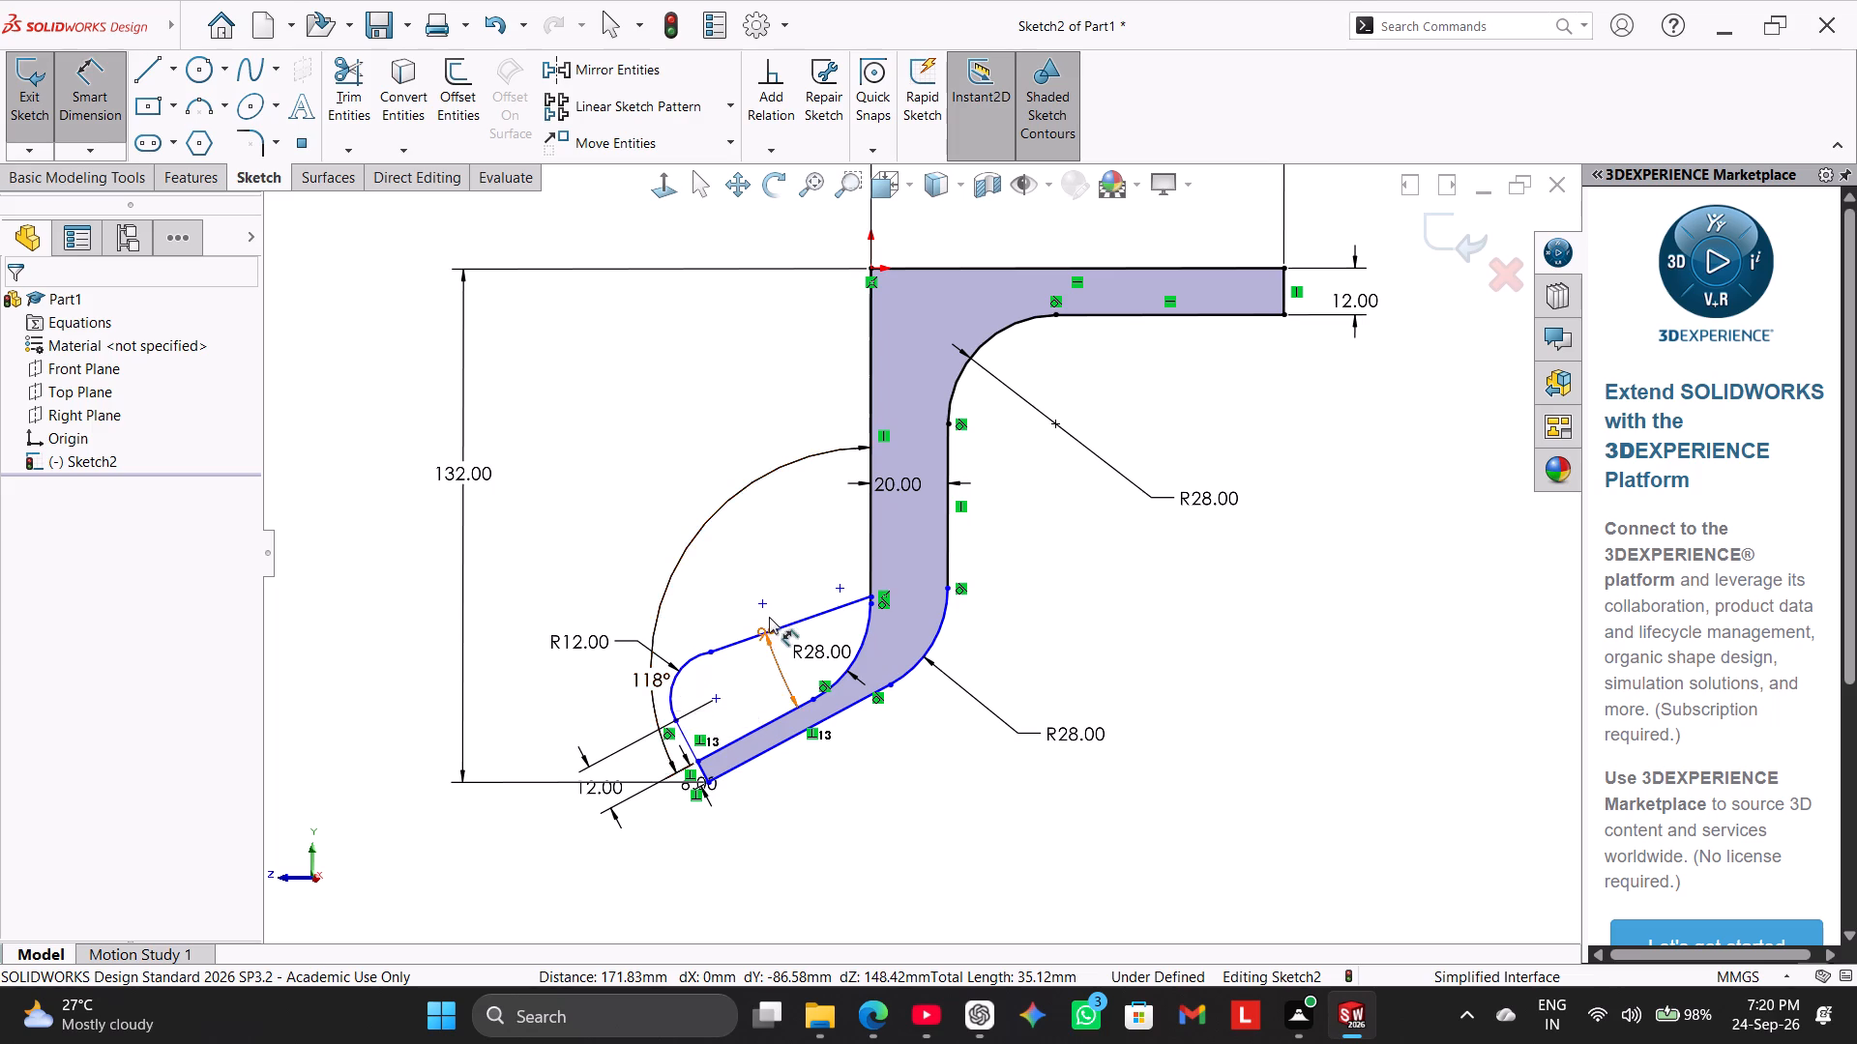
pyautogui.scroll(-3, 779, 625)
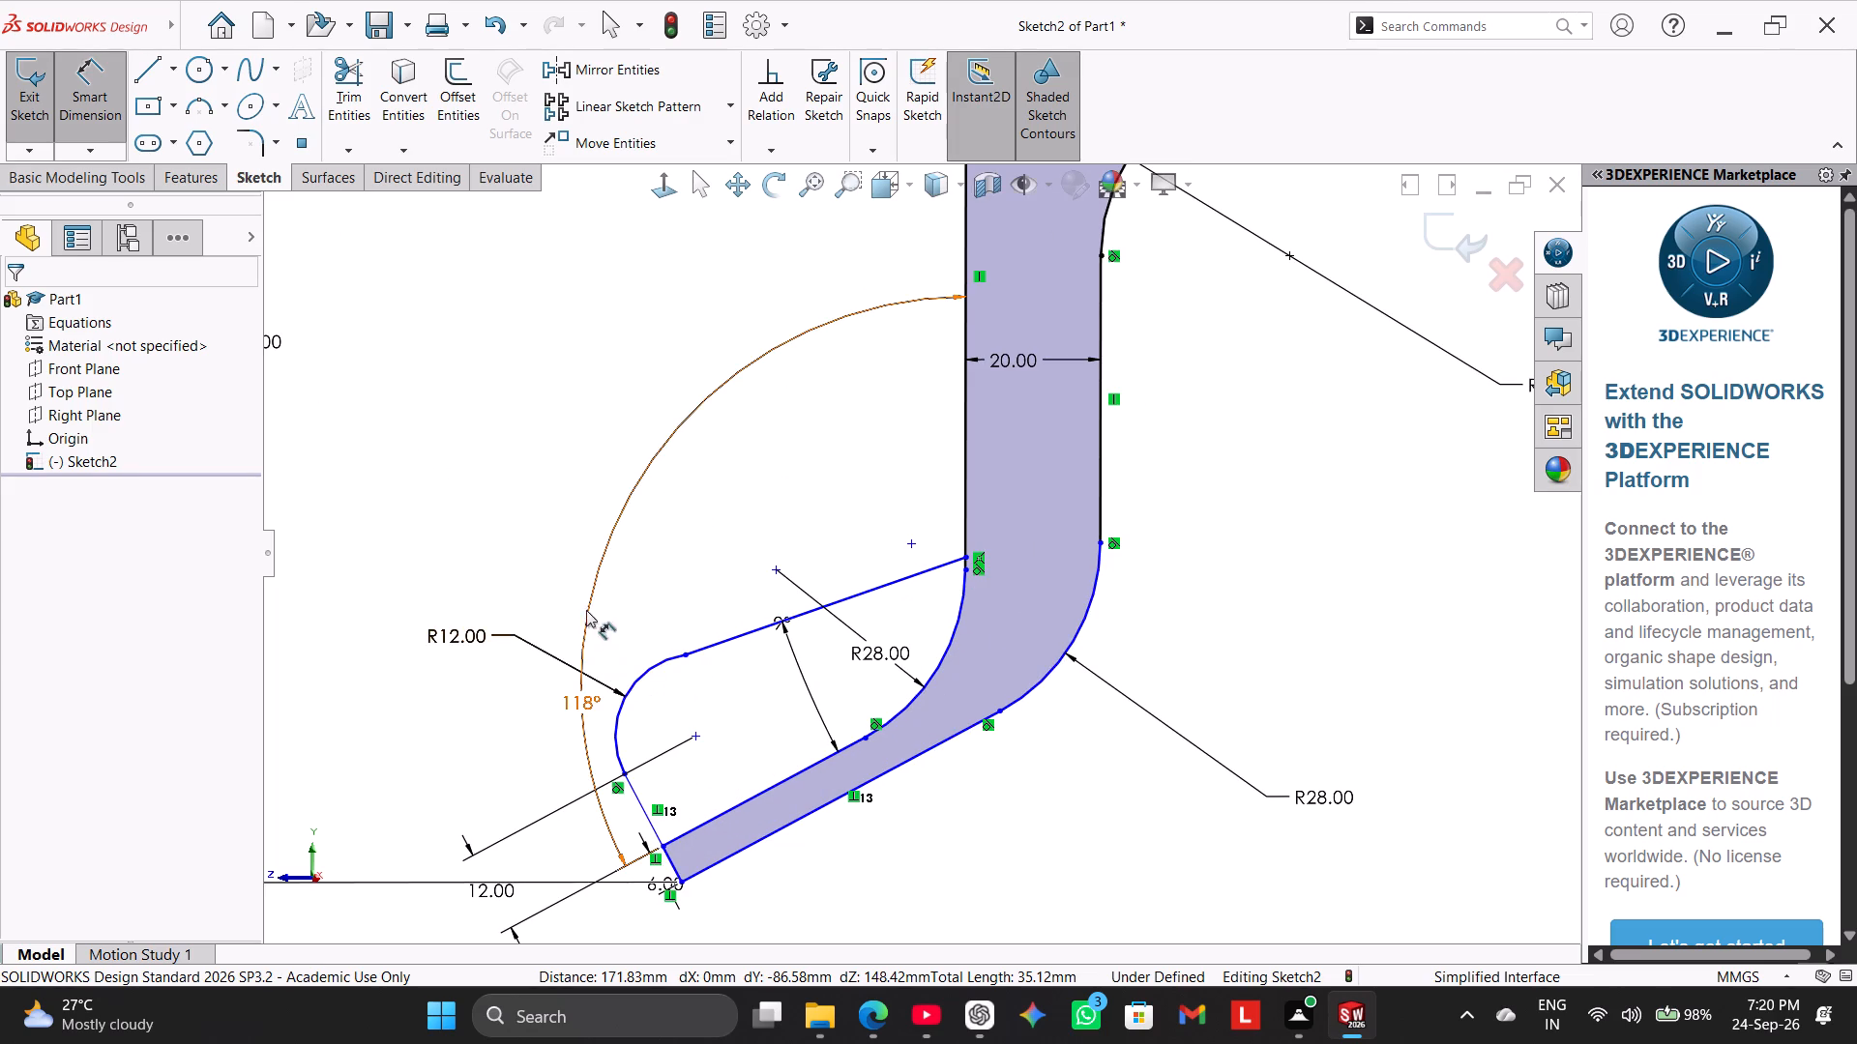
pyautogui.scroll(2, 585, 562)
pyautogui.click(107, 94)
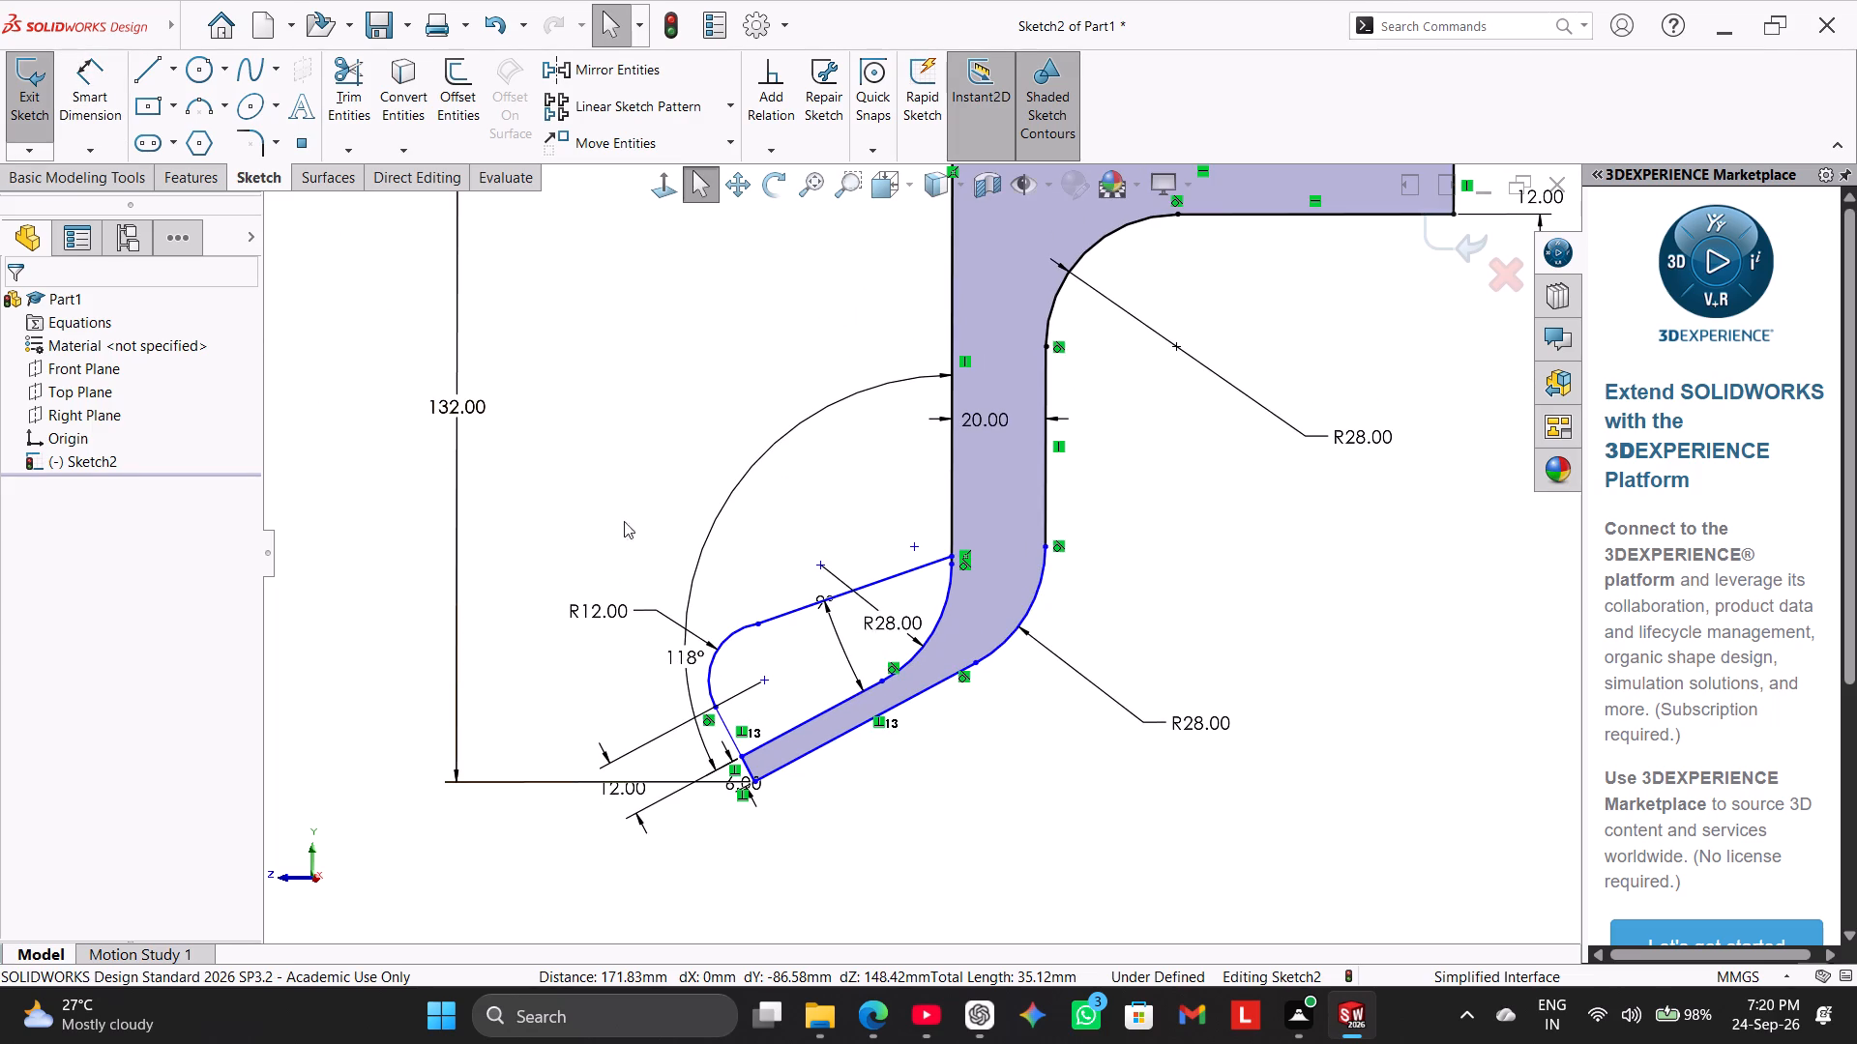
pyautogui.moveTo(717, 513); pyautogui.dragTo(662, 484)
pyautogui.click(659, 484)
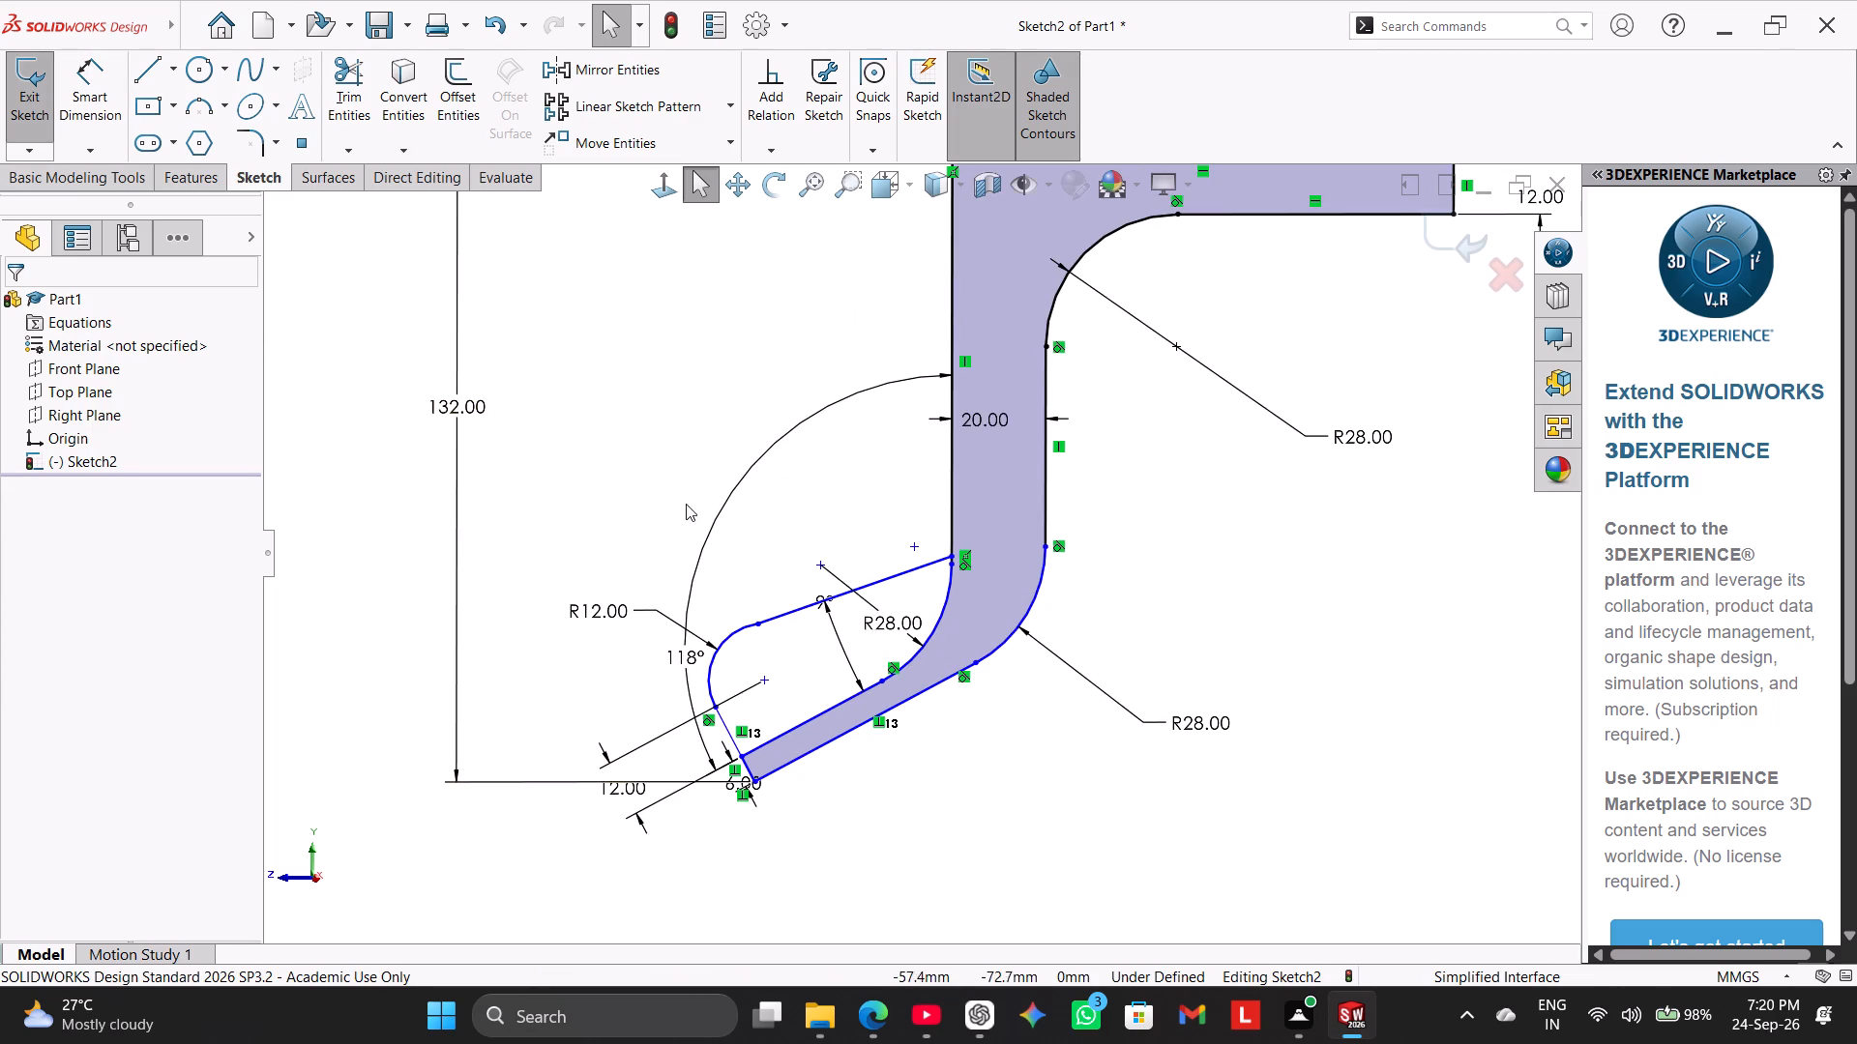
pyautogui.click(95, 122)
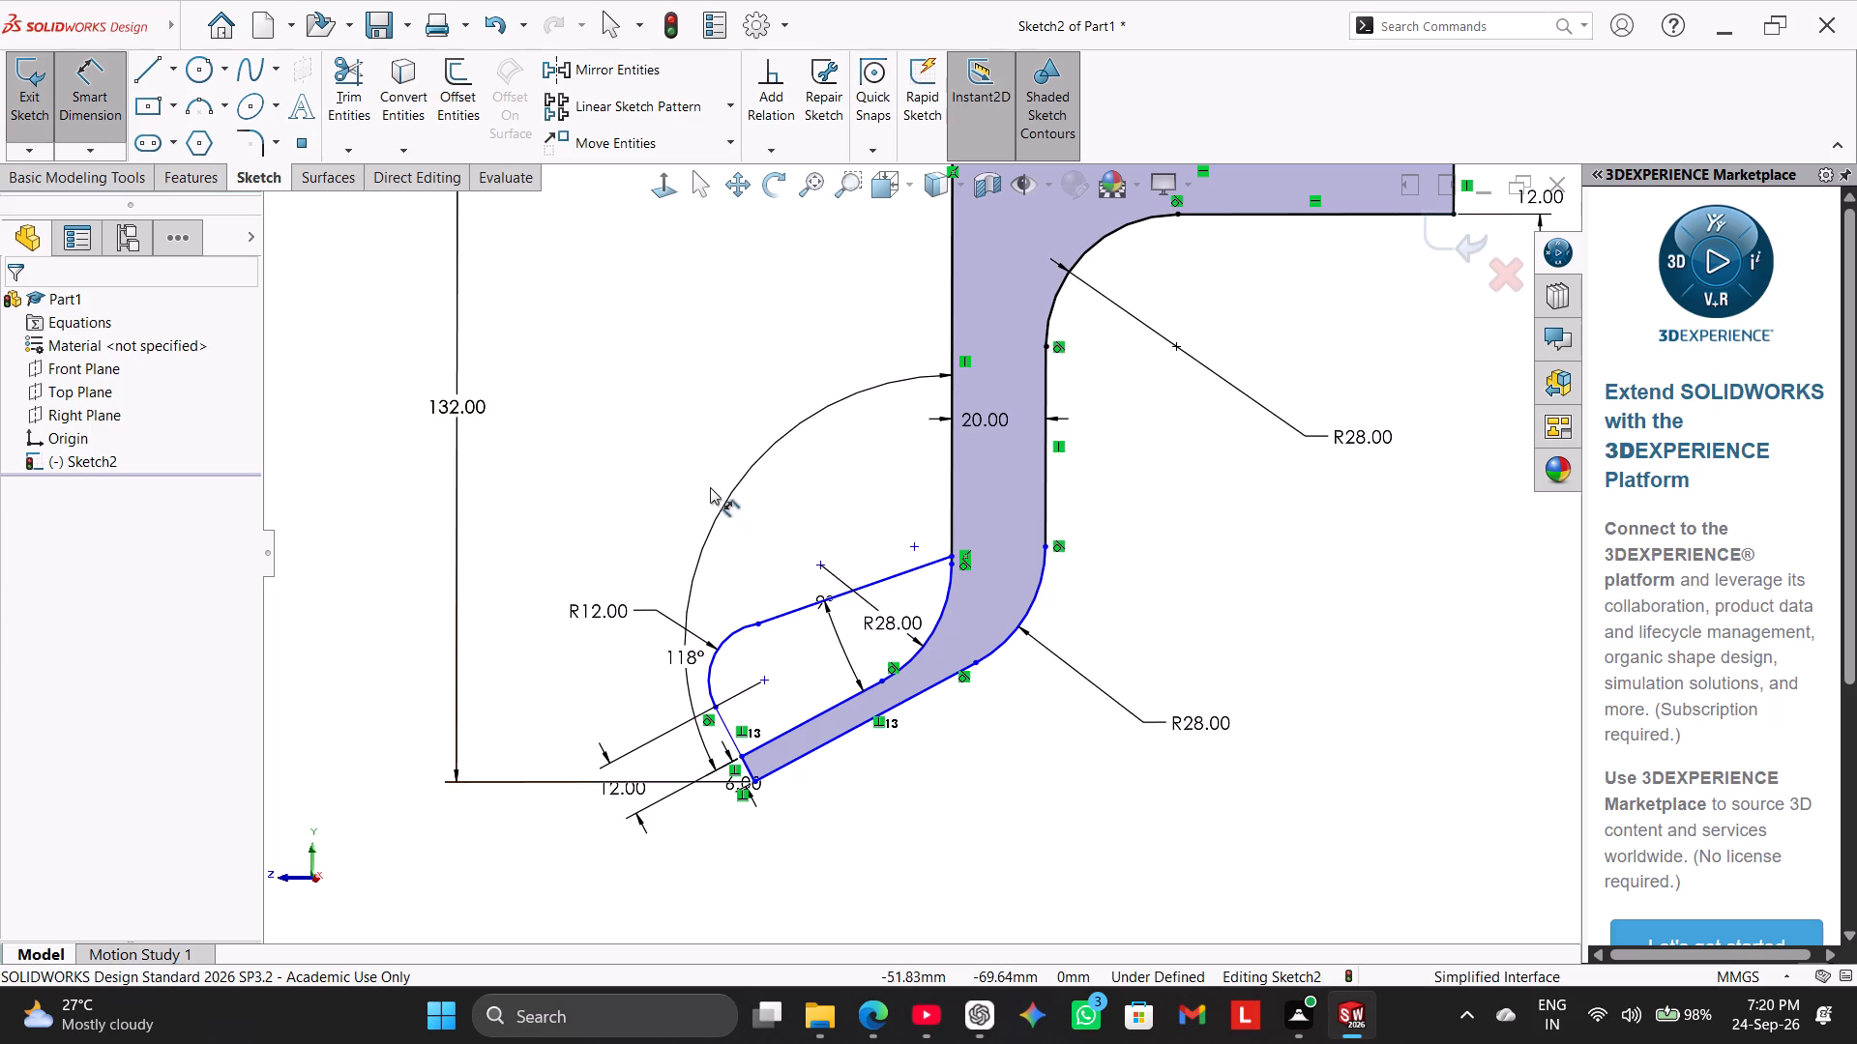
pyautogui.moveTo(723, 499); pyautogui.dragTo(665, 485)
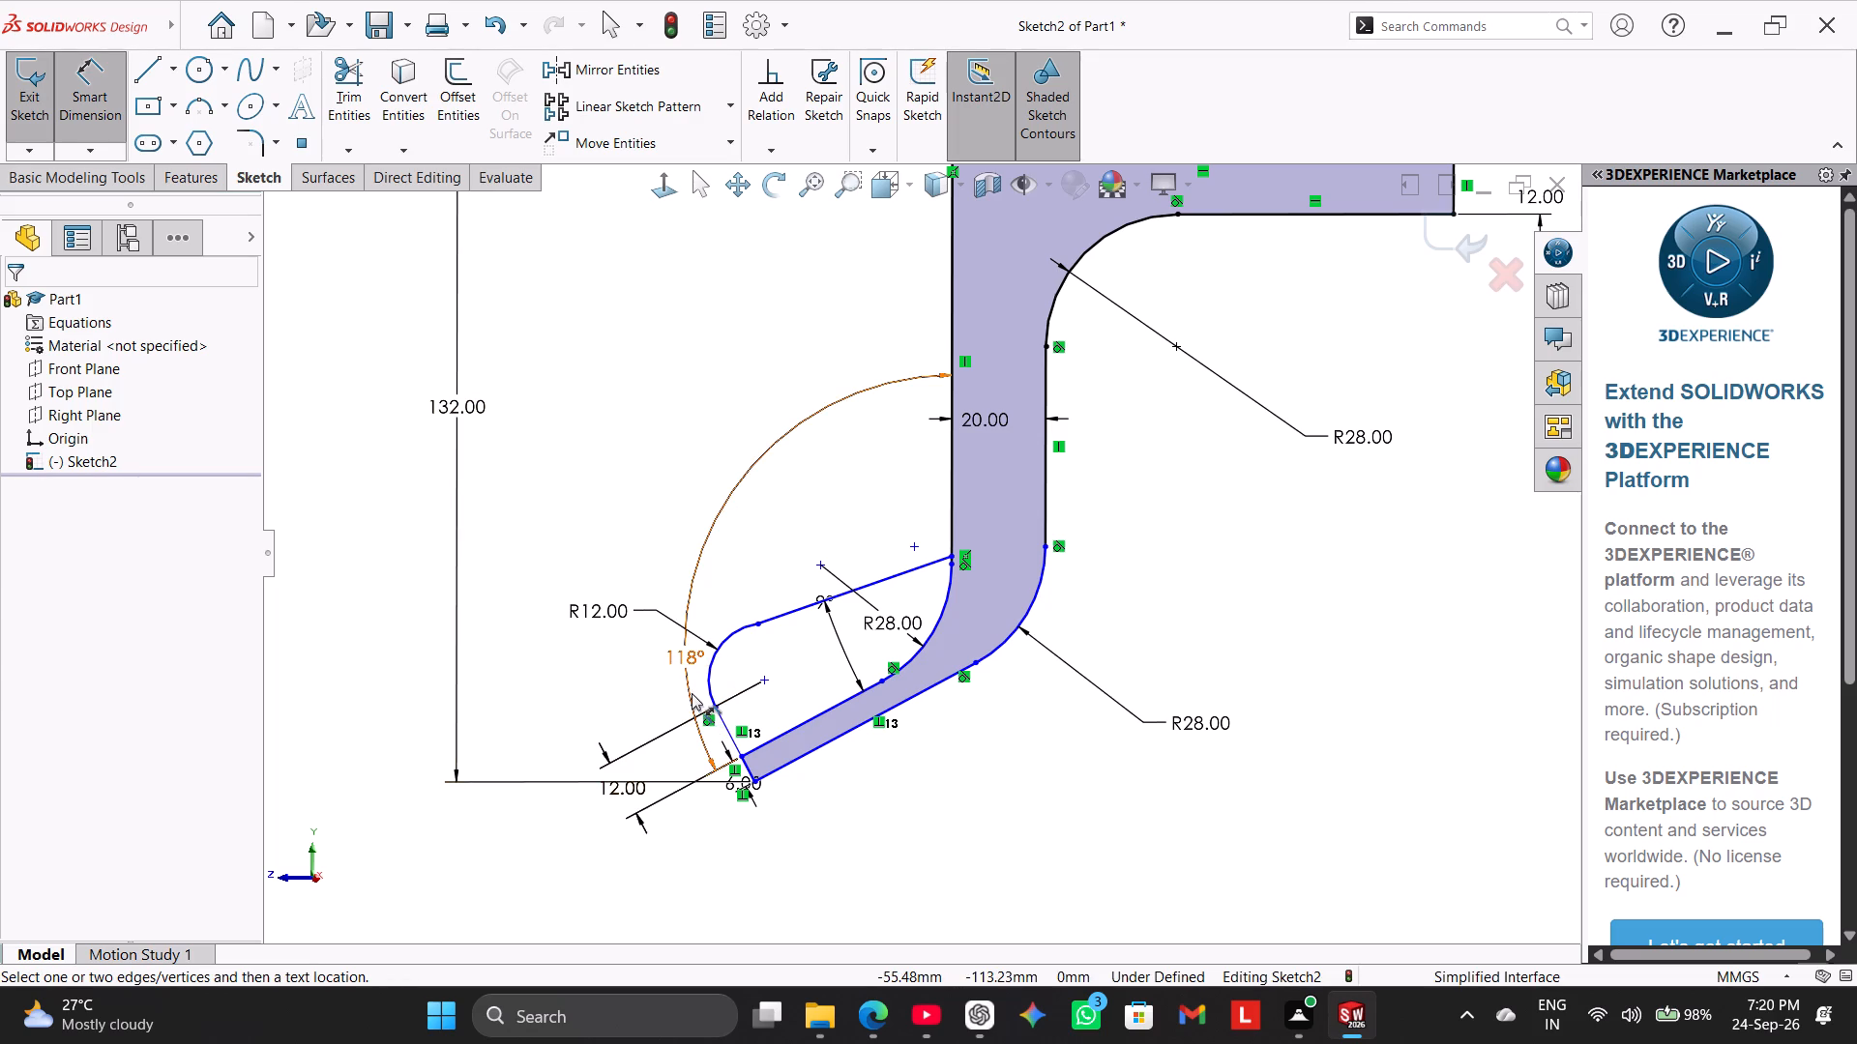
pyautogui.moveTo(692, 693); pyautogui.dragTo(573, 634)
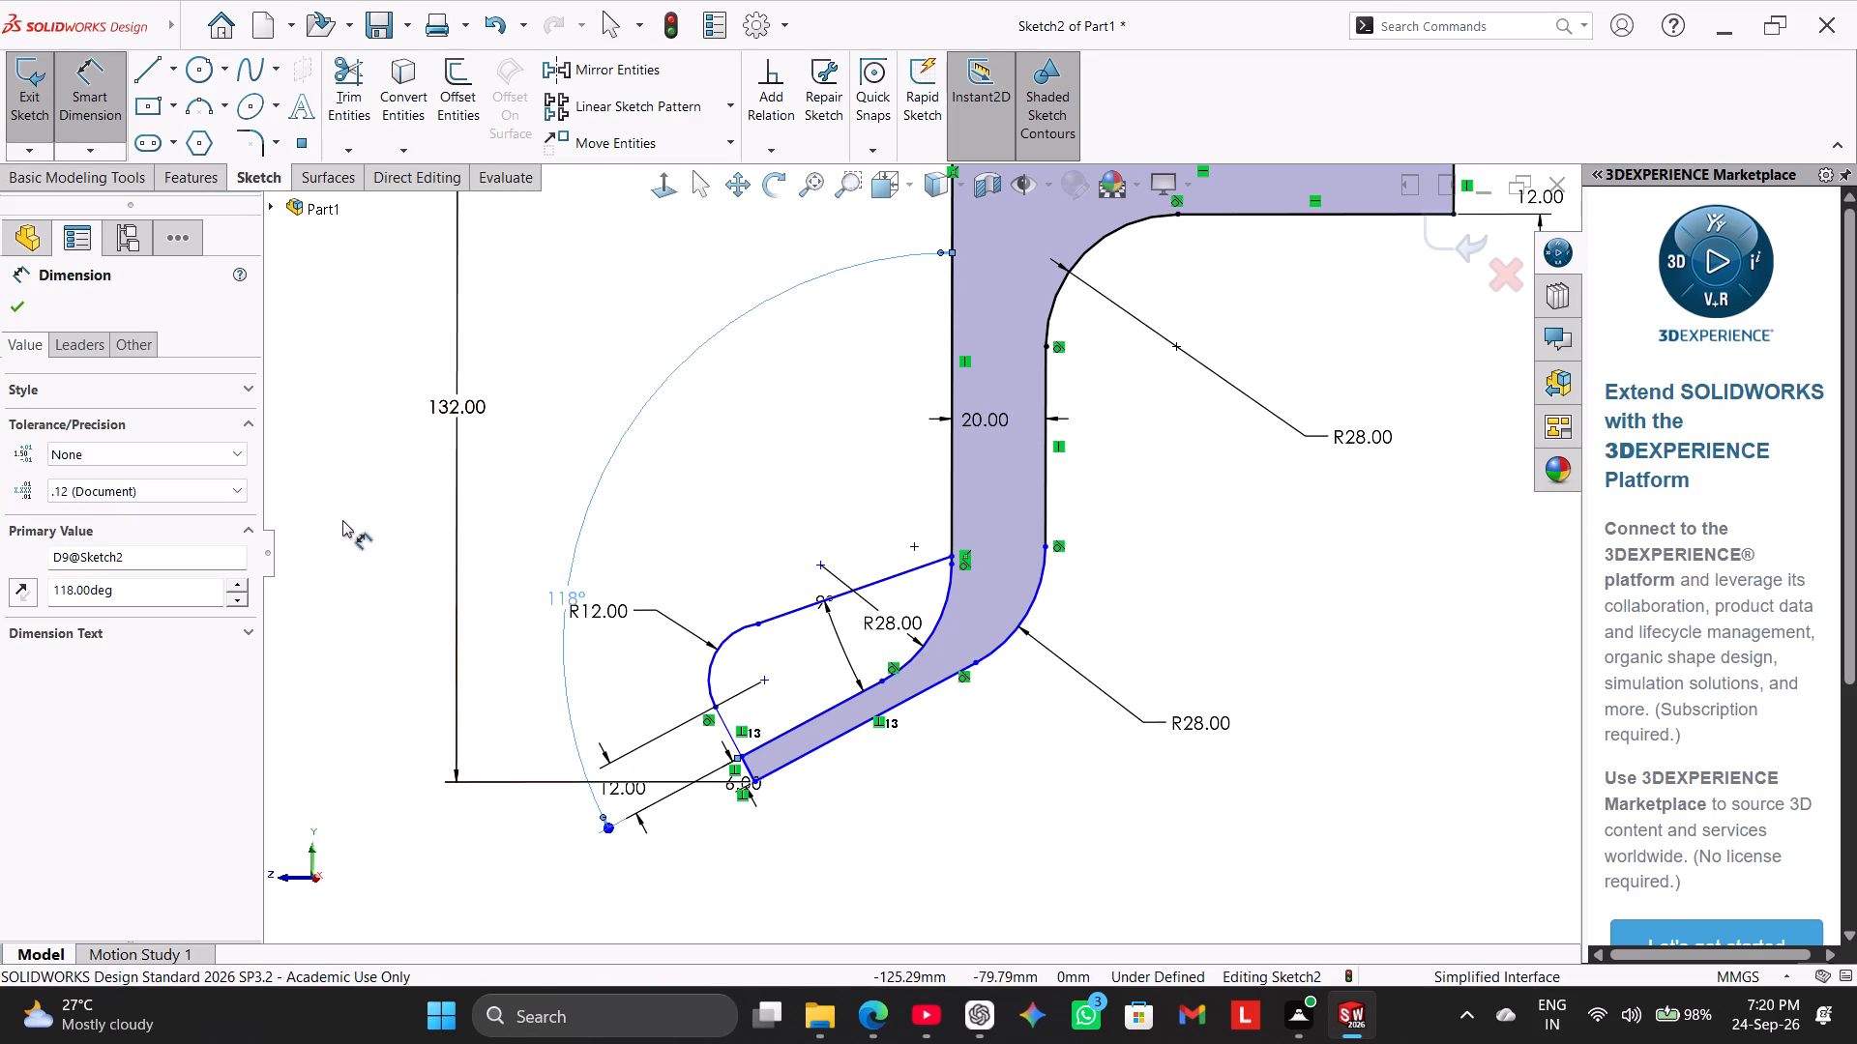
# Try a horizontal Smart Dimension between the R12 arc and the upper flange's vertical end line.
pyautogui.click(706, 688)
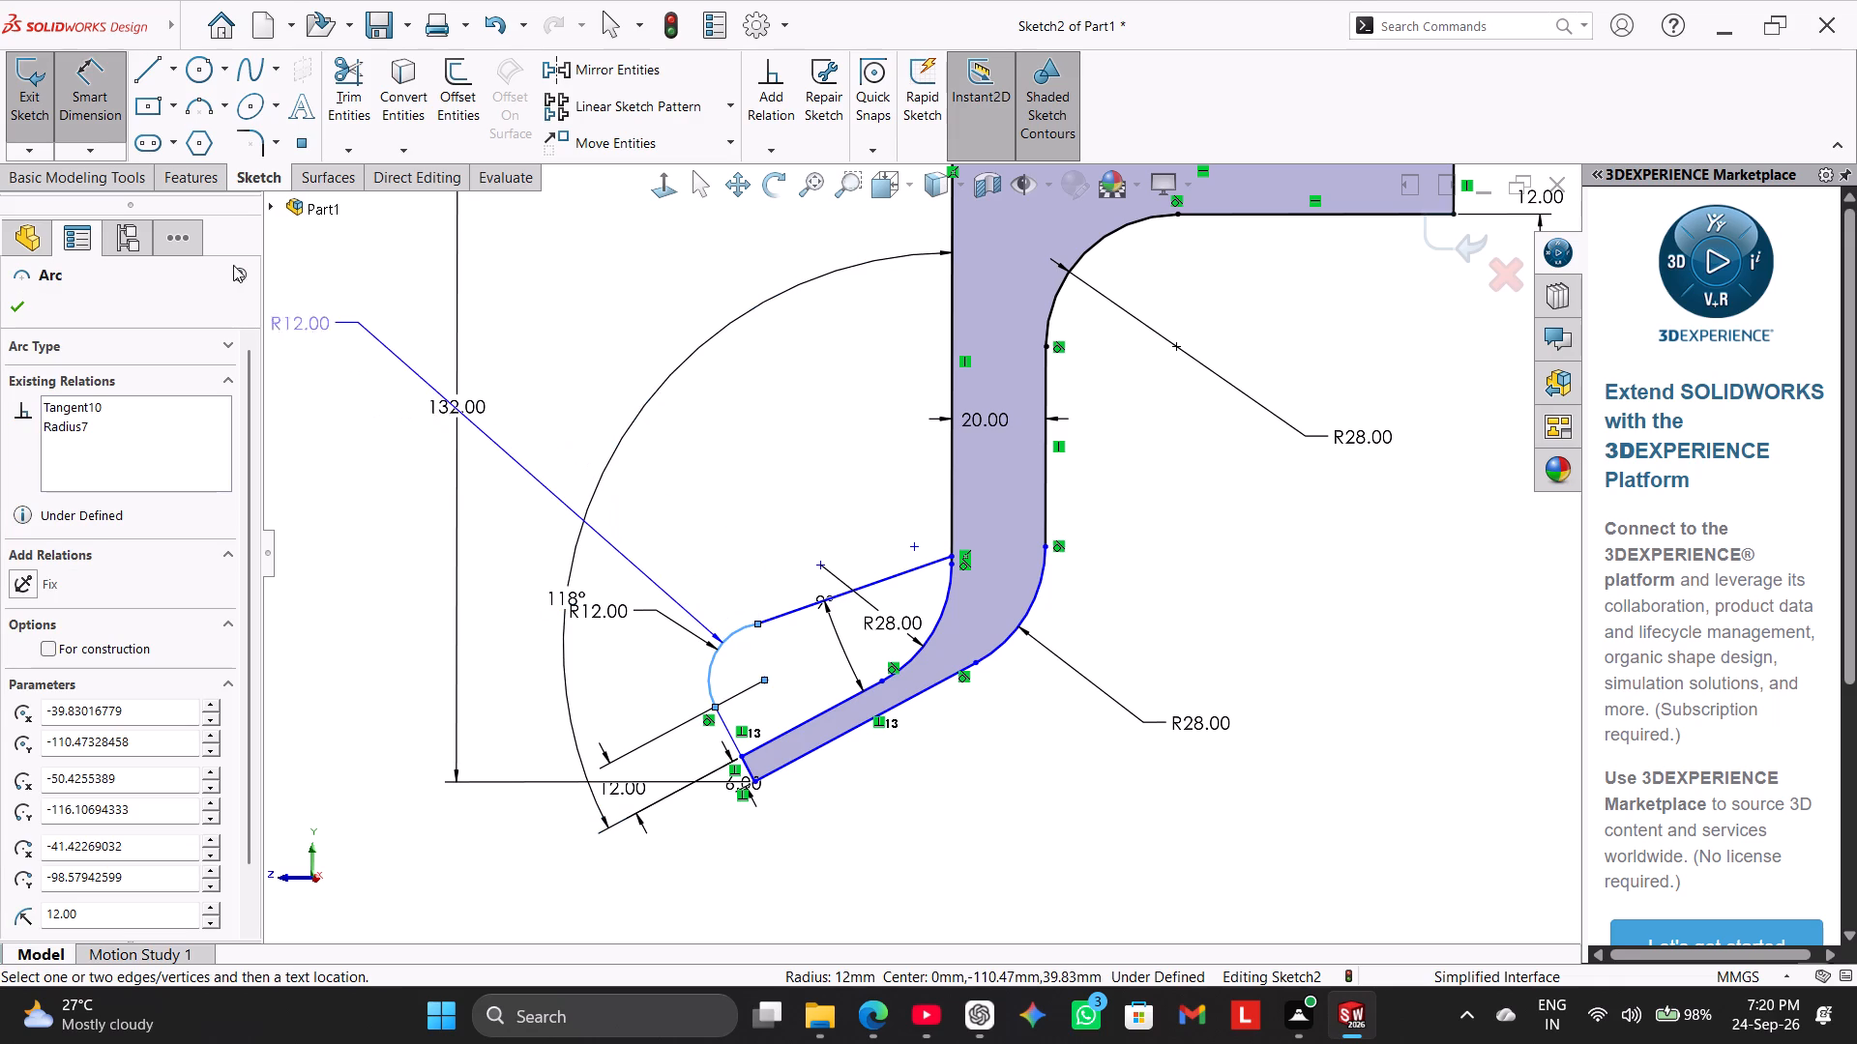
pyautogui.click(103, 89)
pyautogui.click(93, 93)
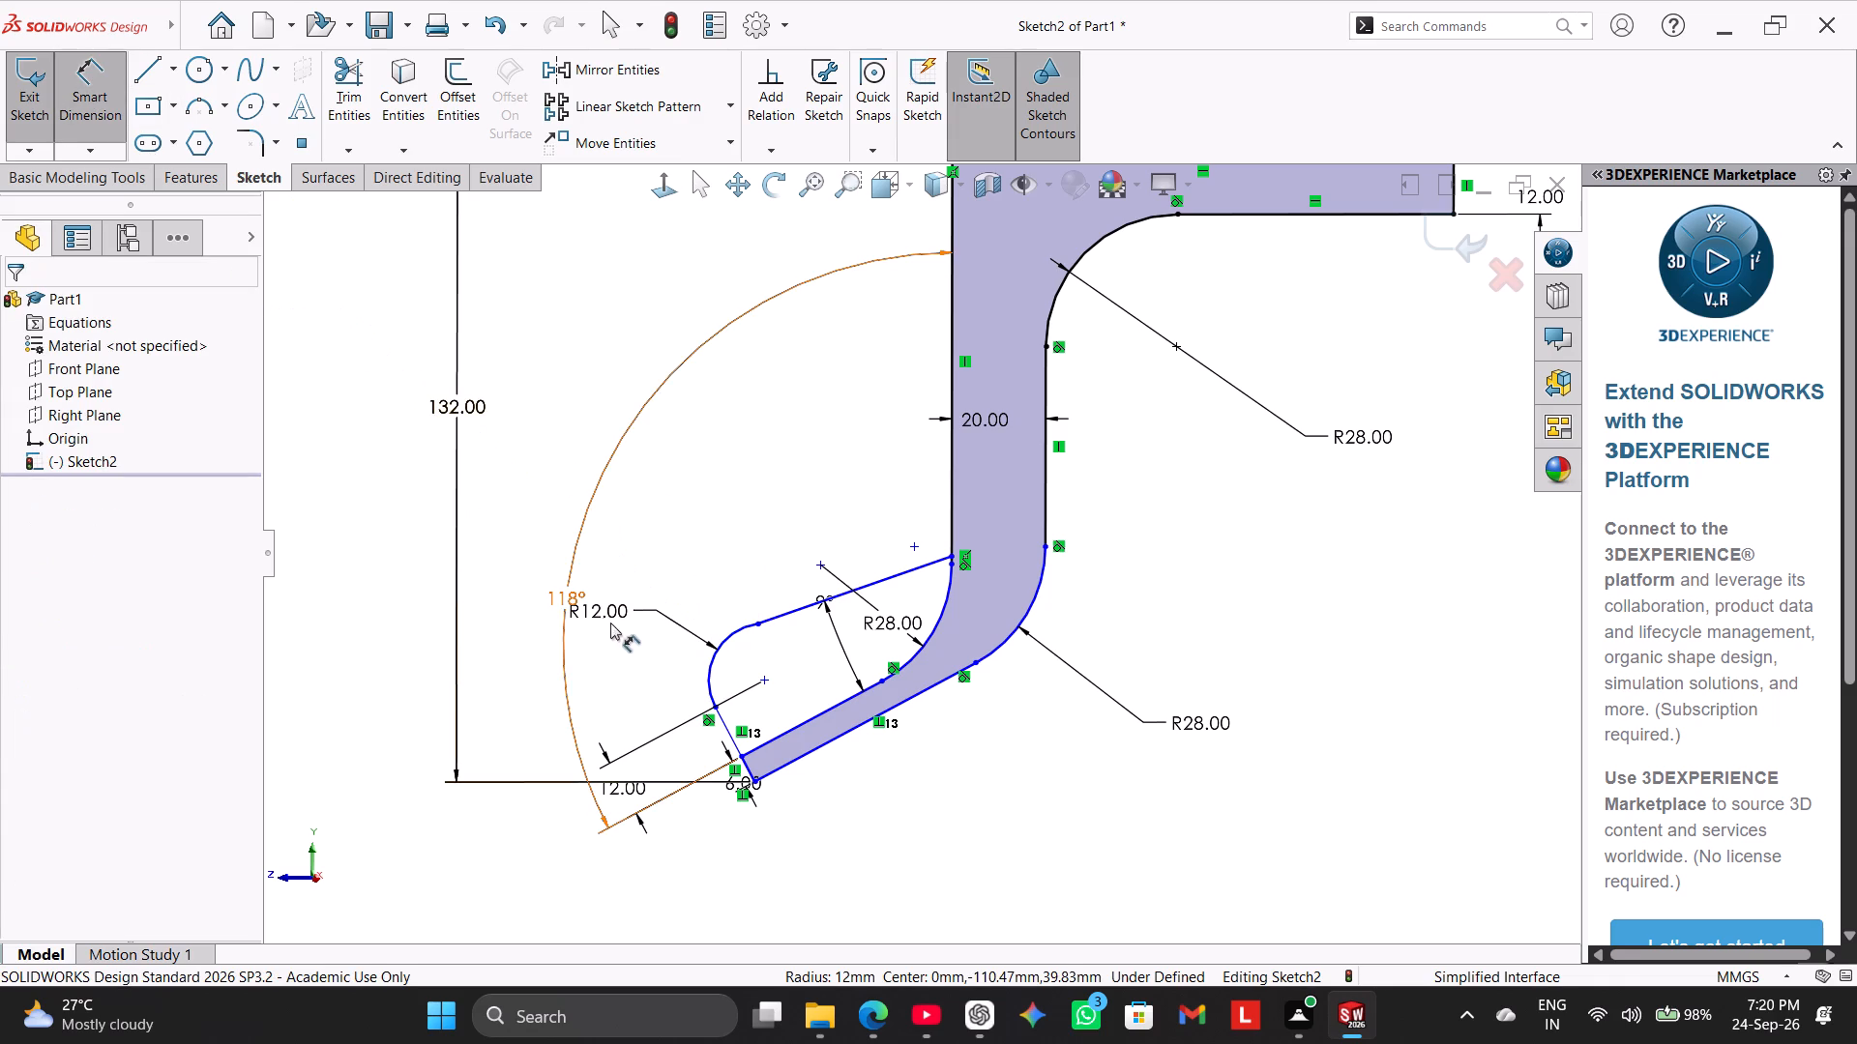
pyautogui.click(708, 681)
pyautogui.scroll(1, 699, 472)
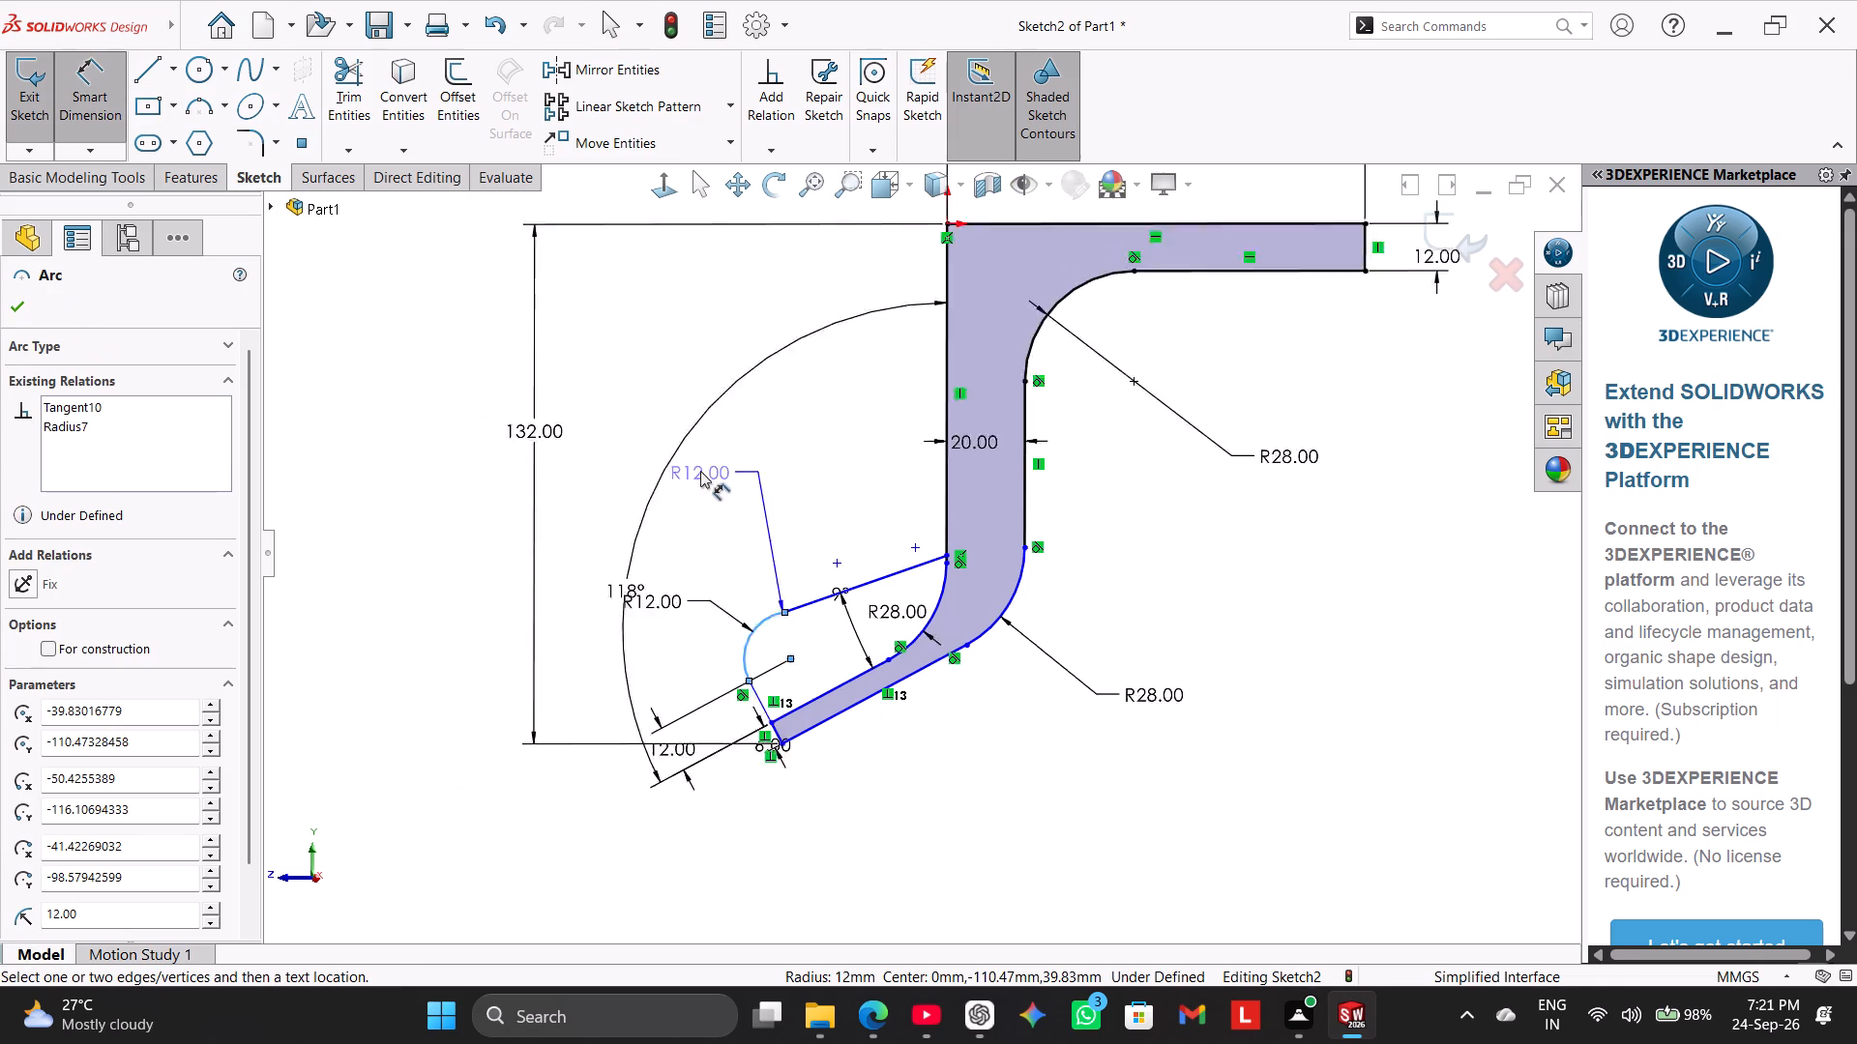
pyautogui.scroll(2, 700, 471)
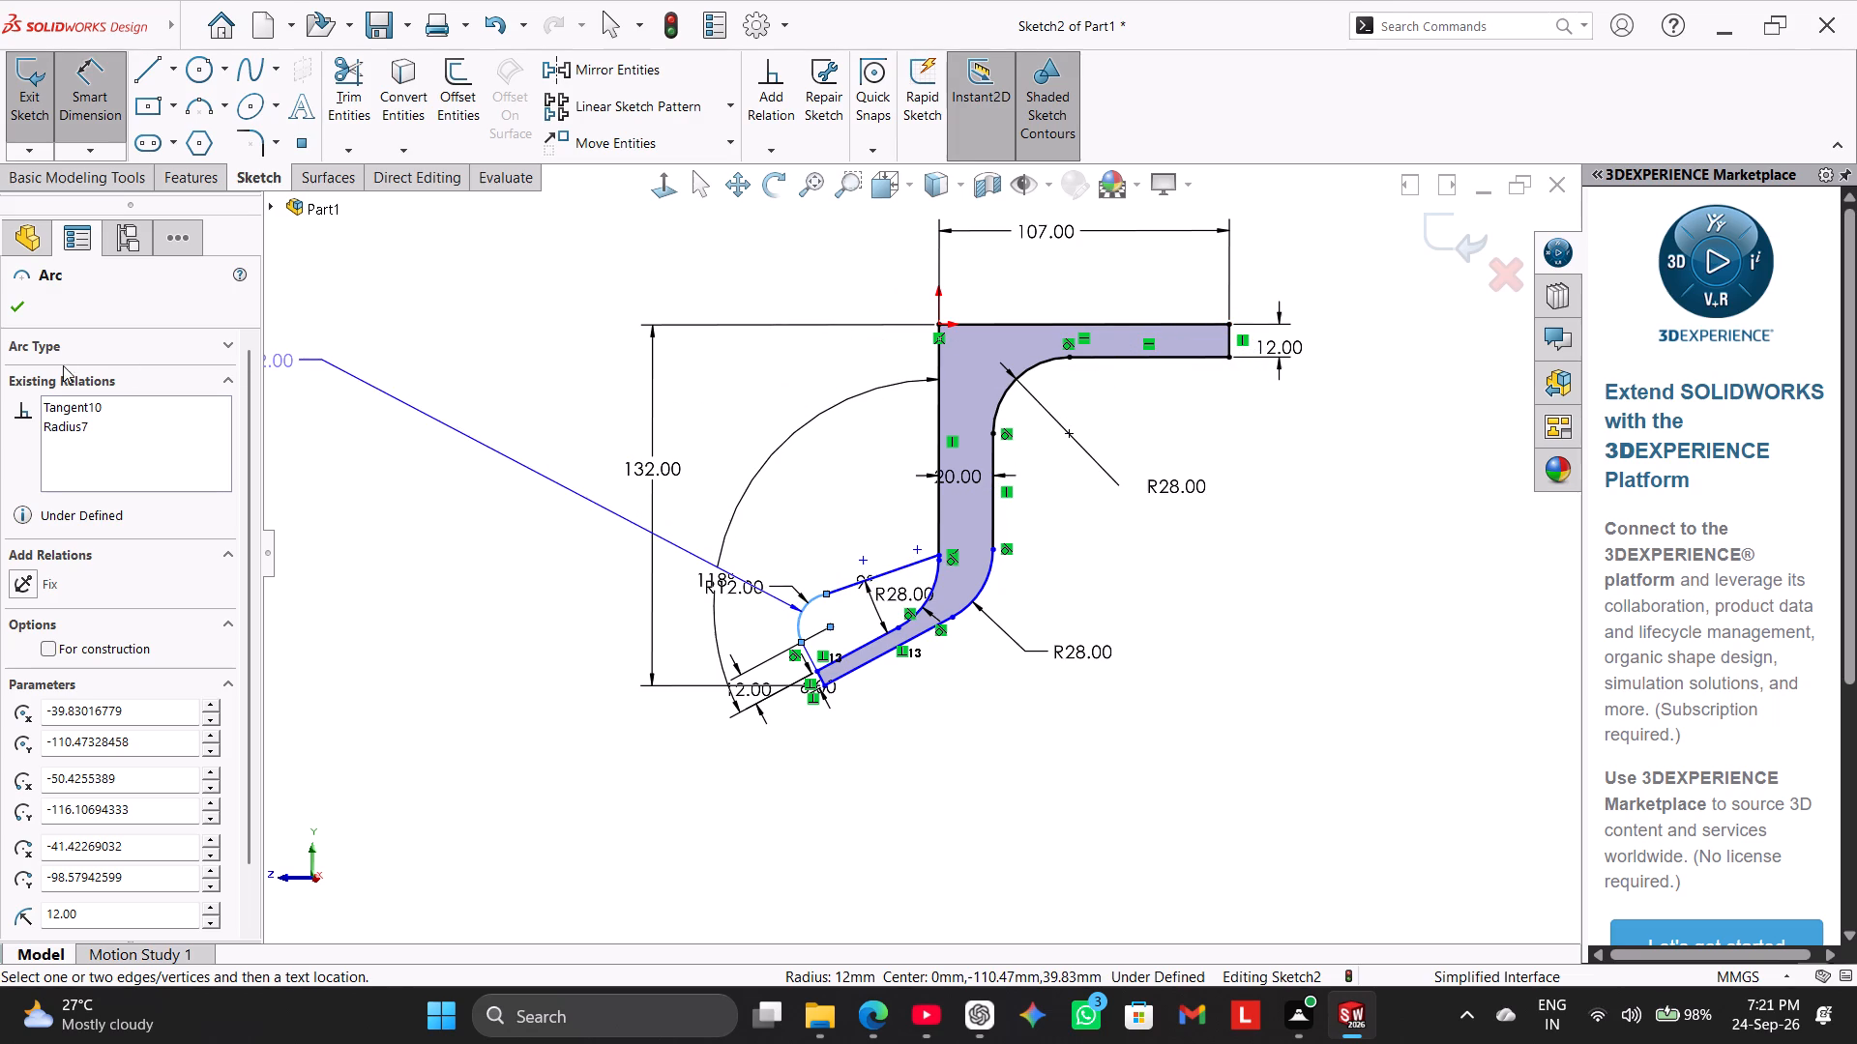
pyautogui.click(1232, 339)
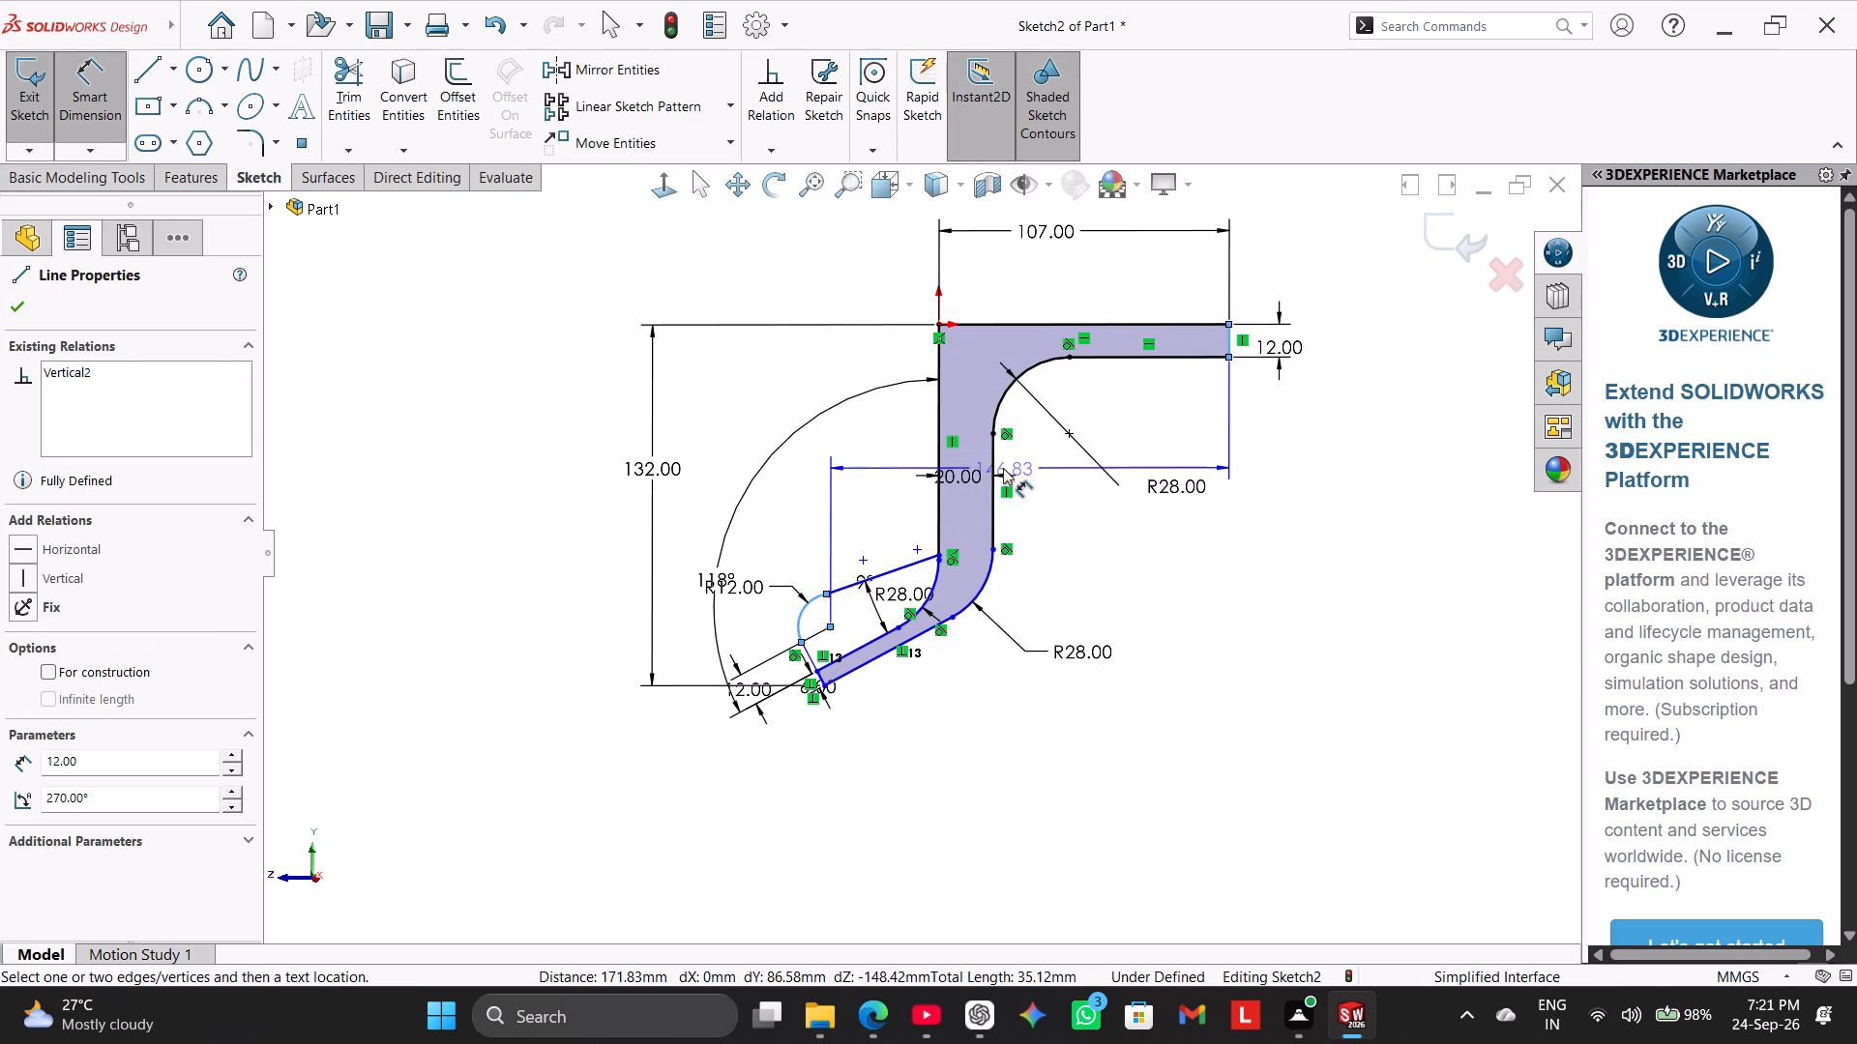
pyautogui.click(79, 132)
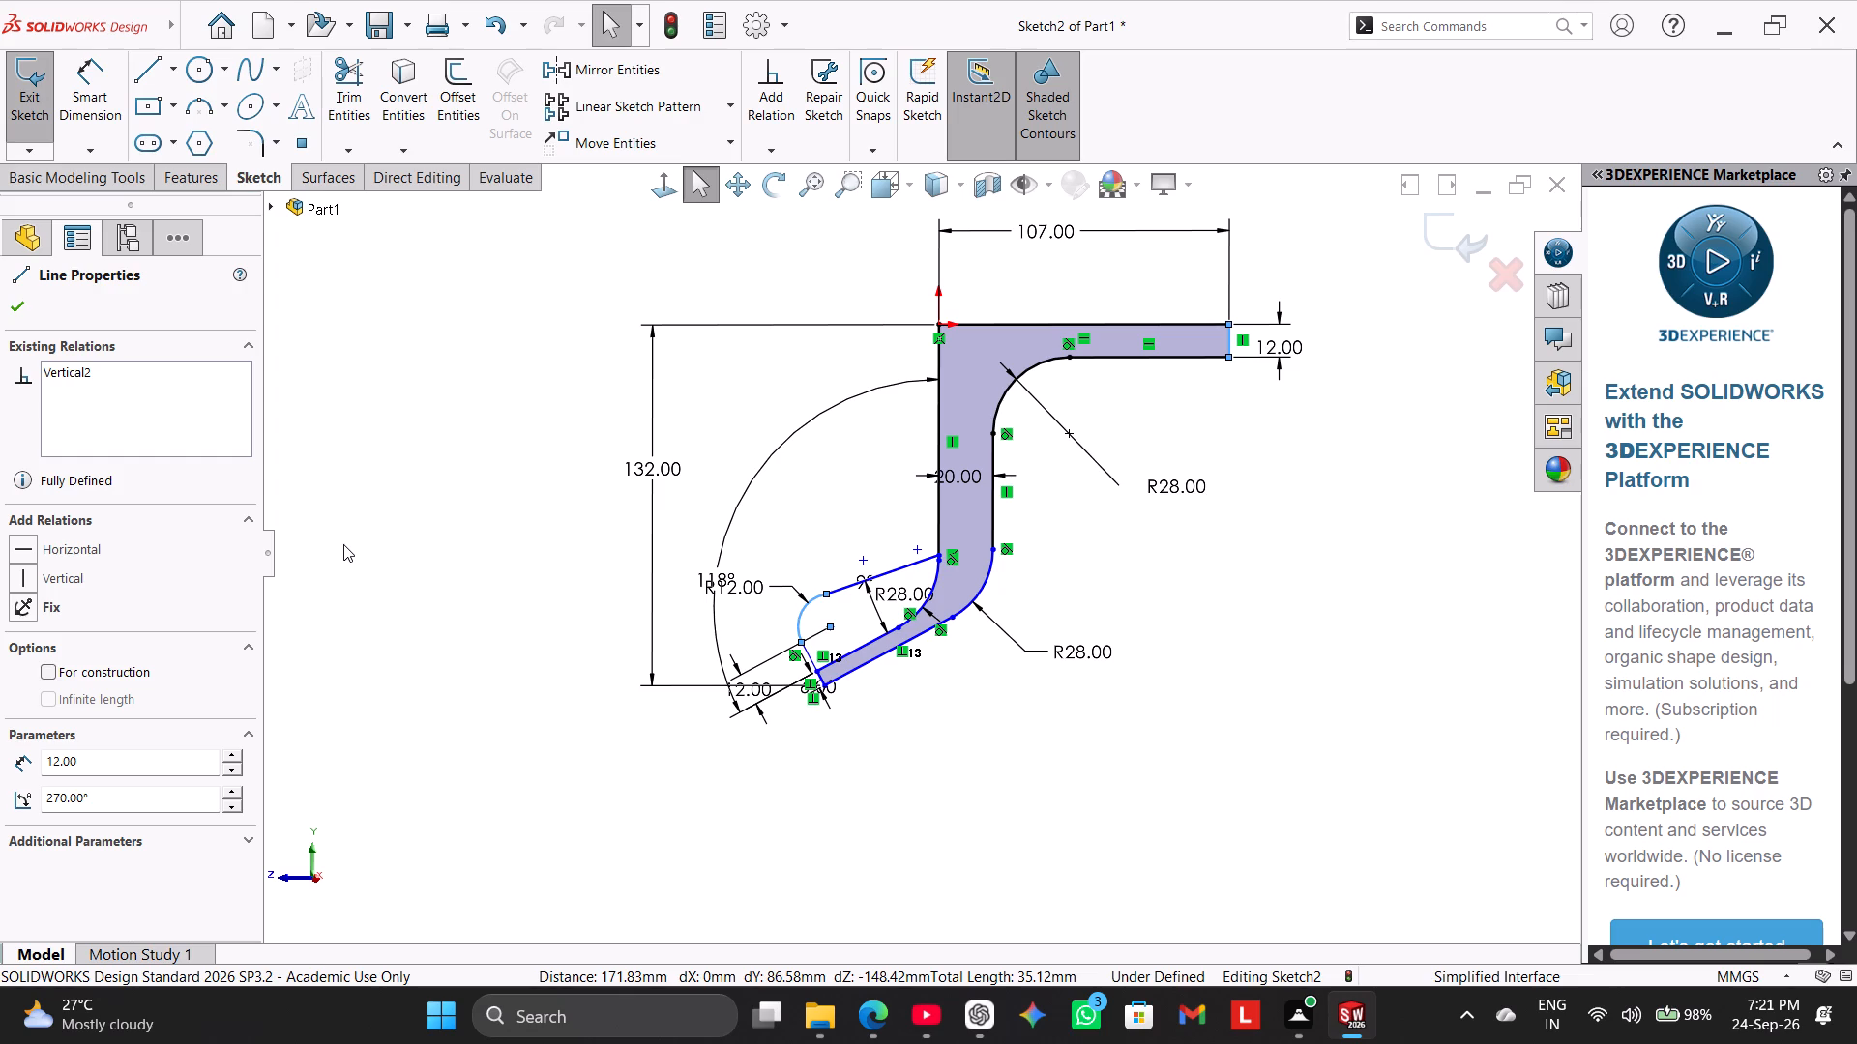
# Select the R12 arc's centre point to inspect its relations and coordinates.
pyautogui.scroll(-3, 703, 803)
pyautogui.click(956, 683)
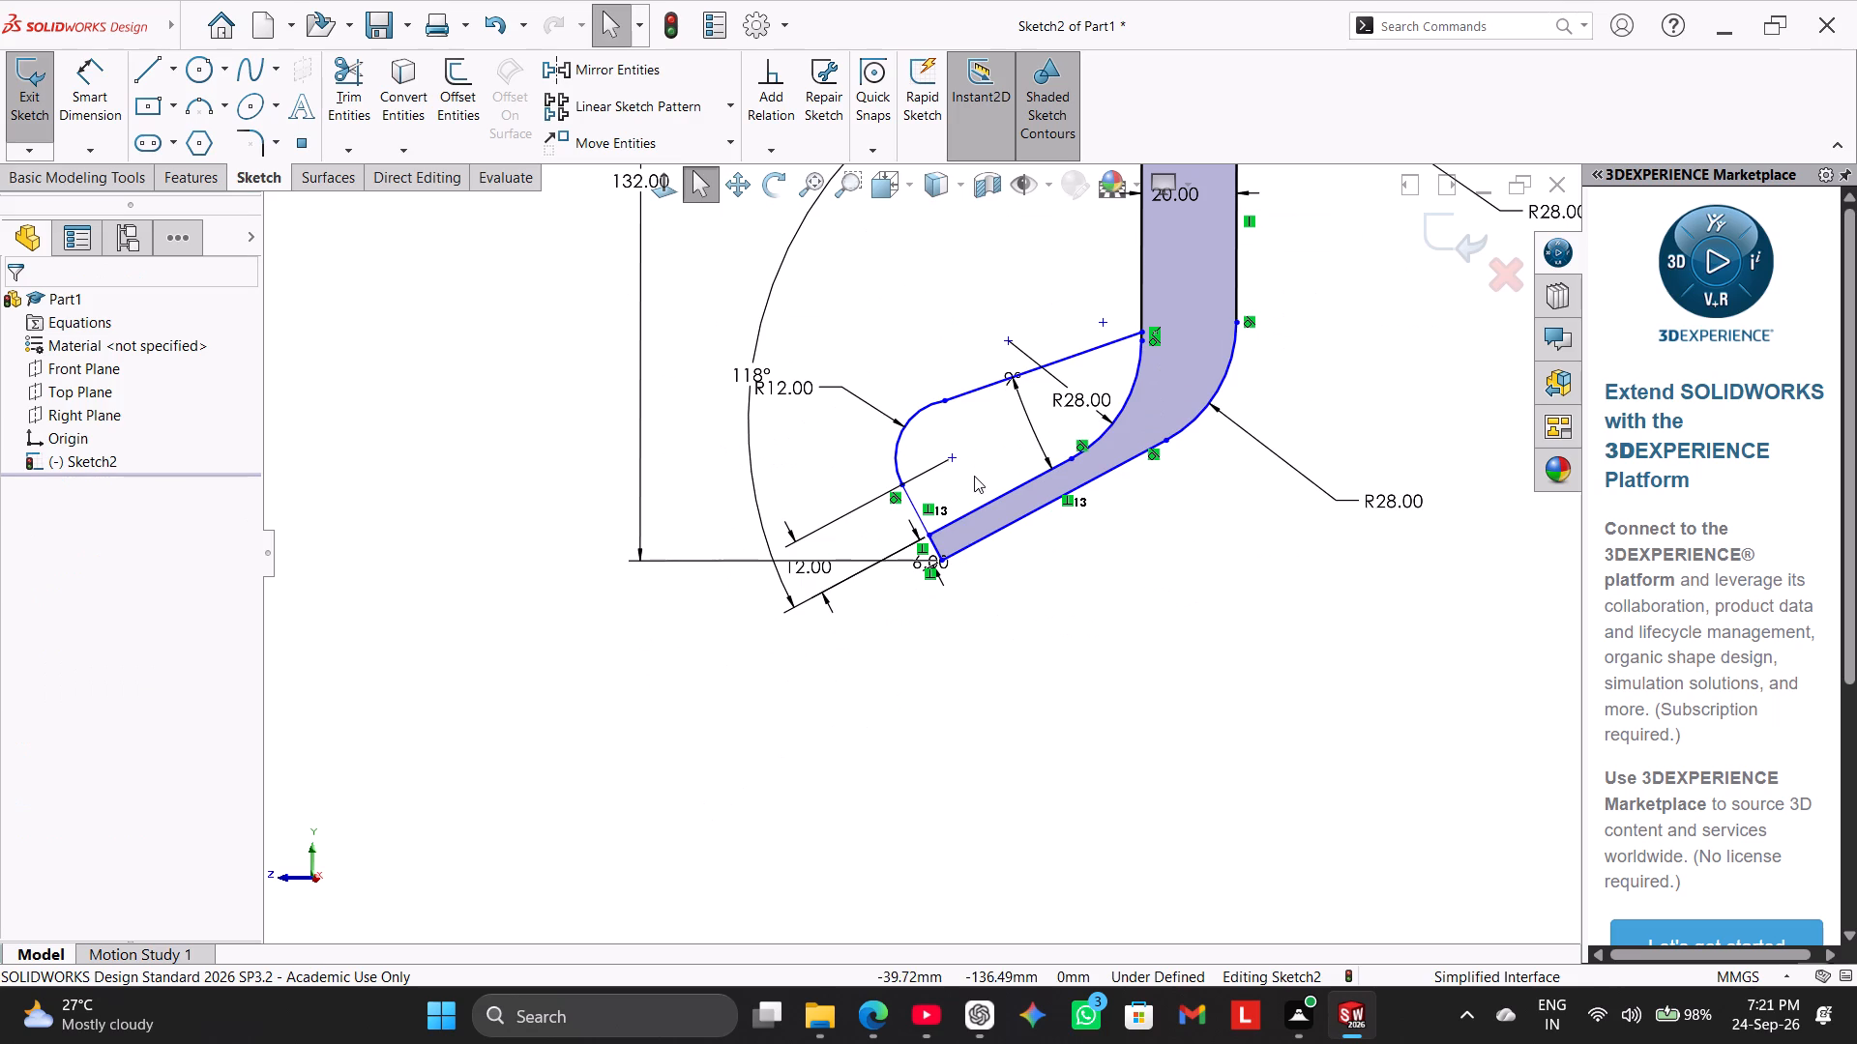
pyautogui.click(952, 457)
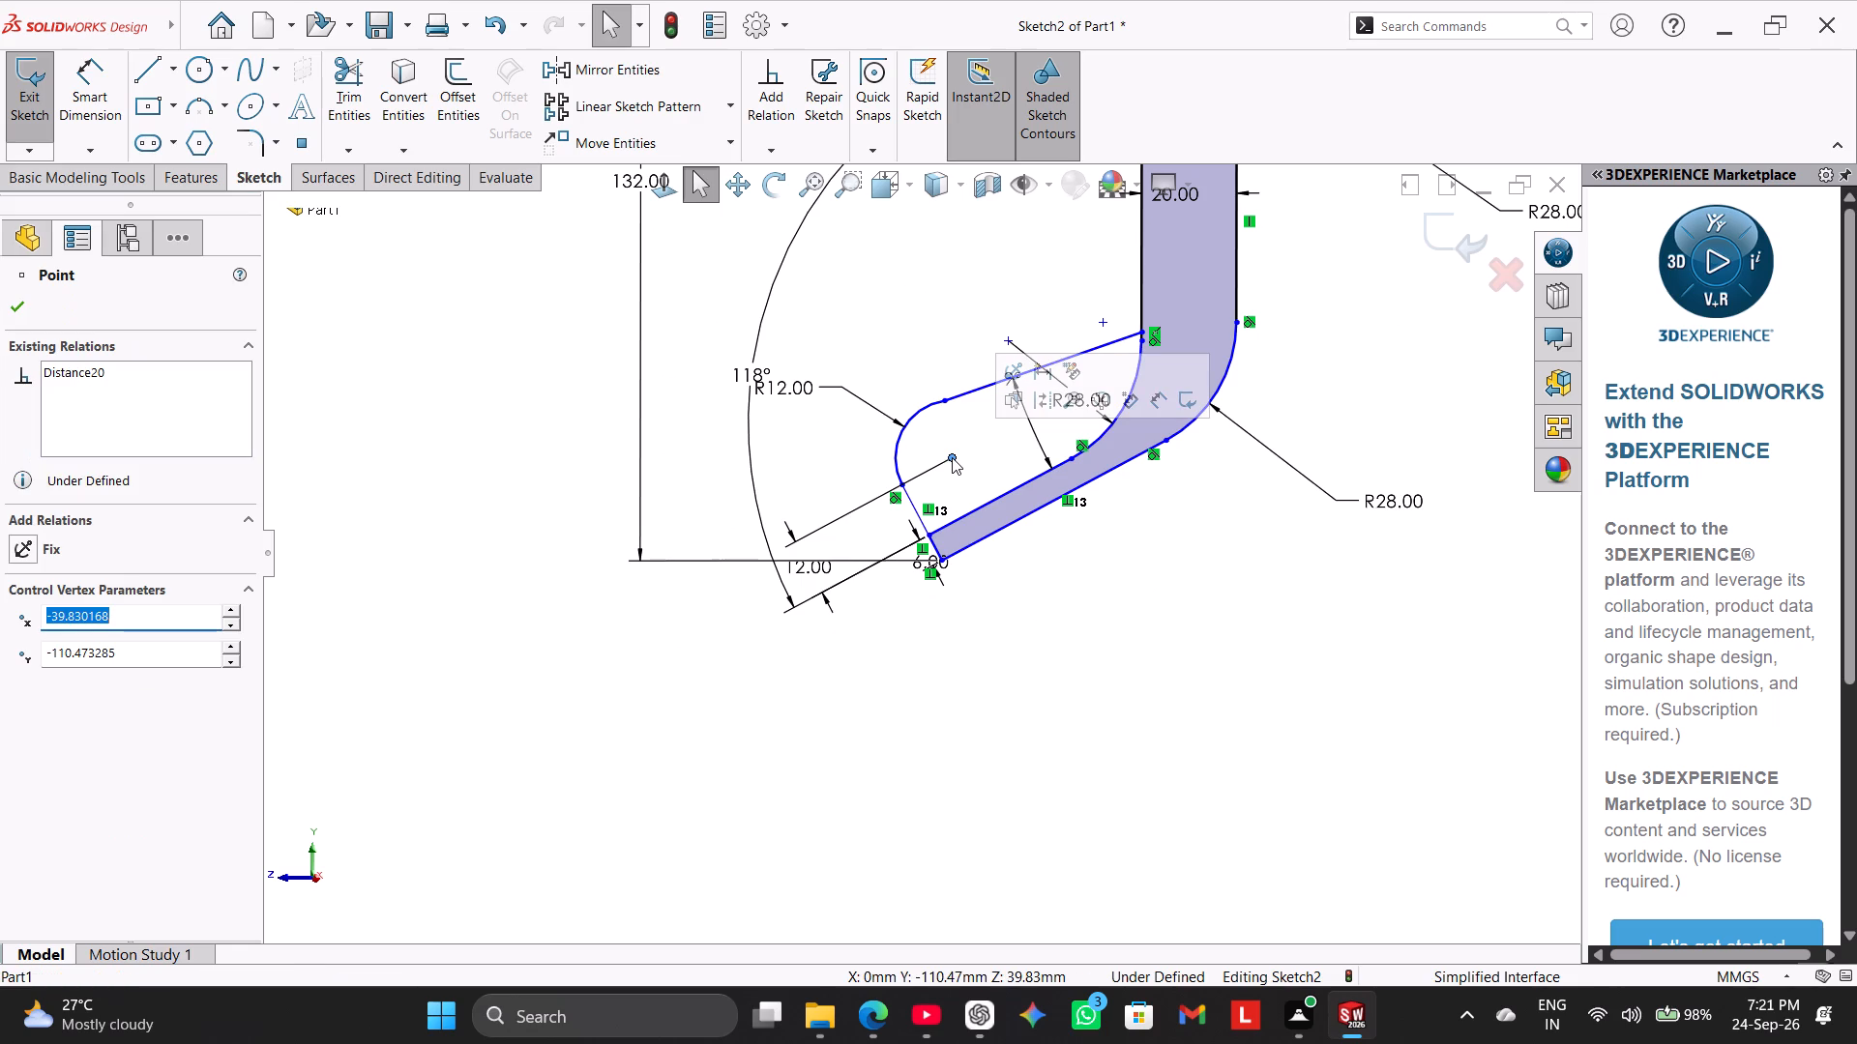
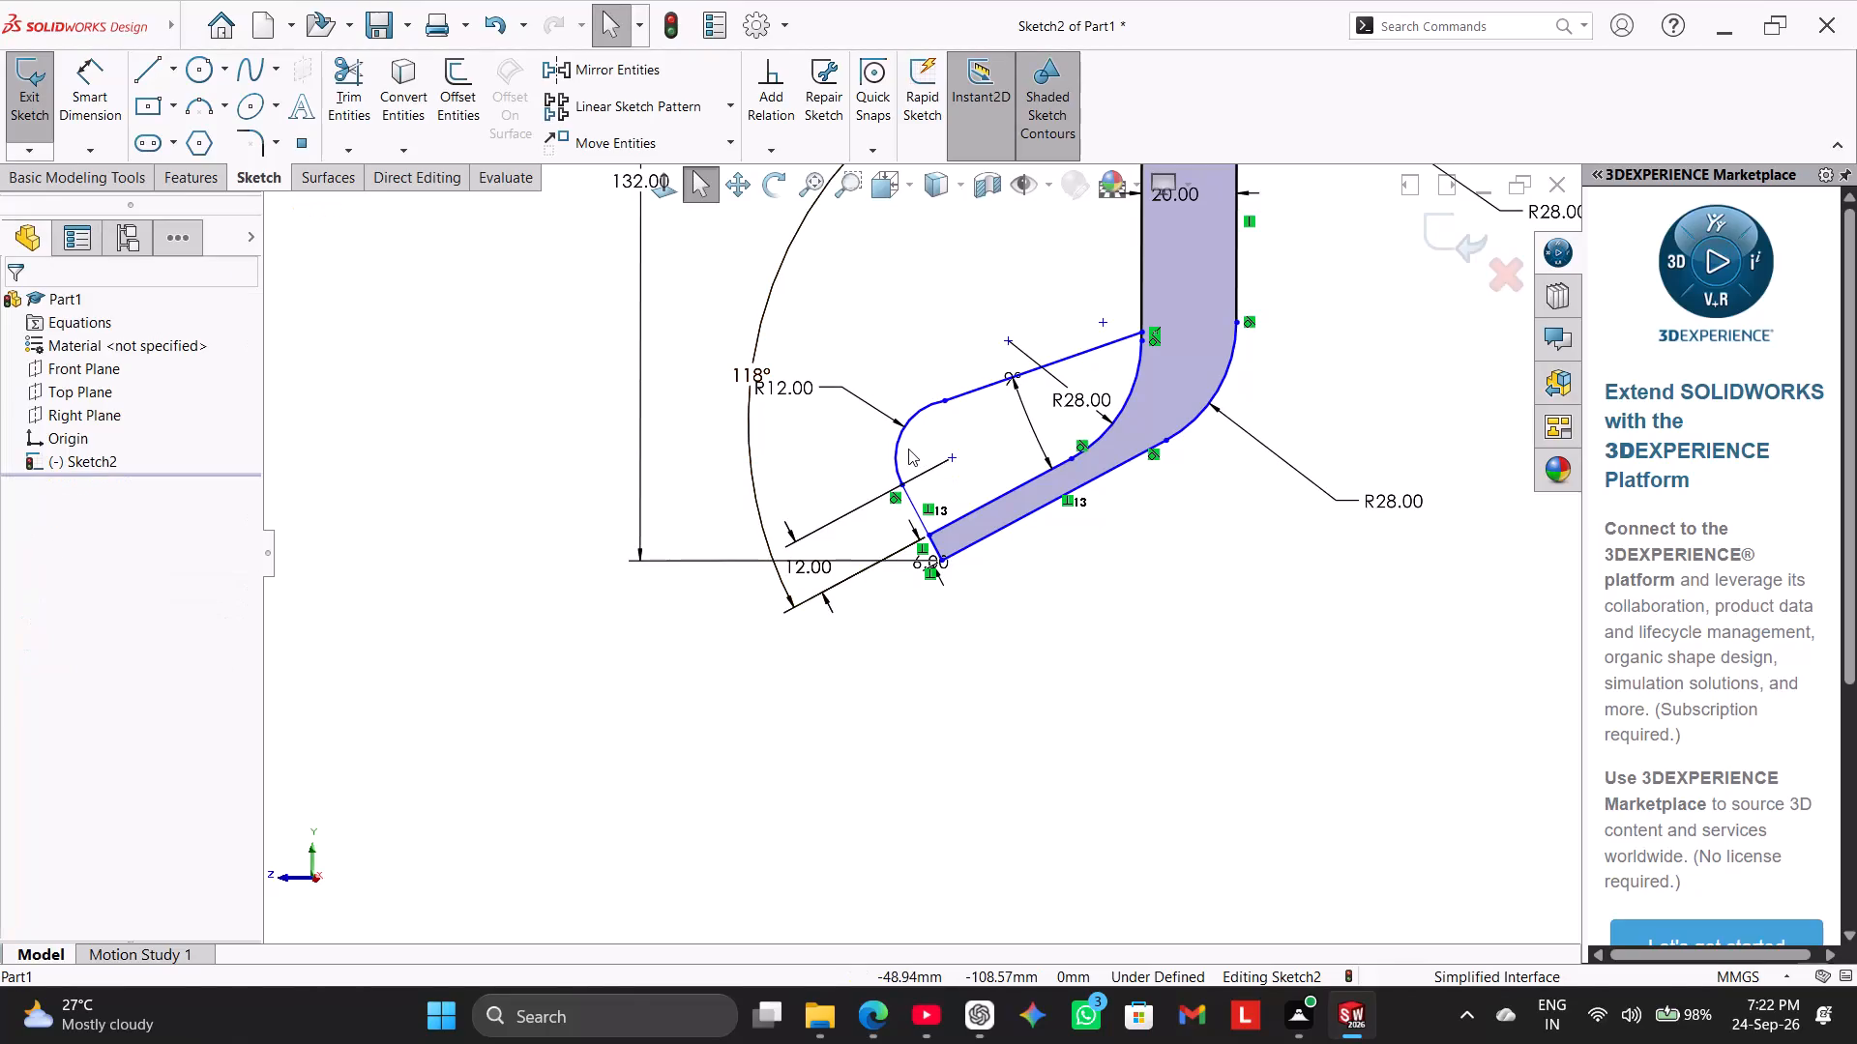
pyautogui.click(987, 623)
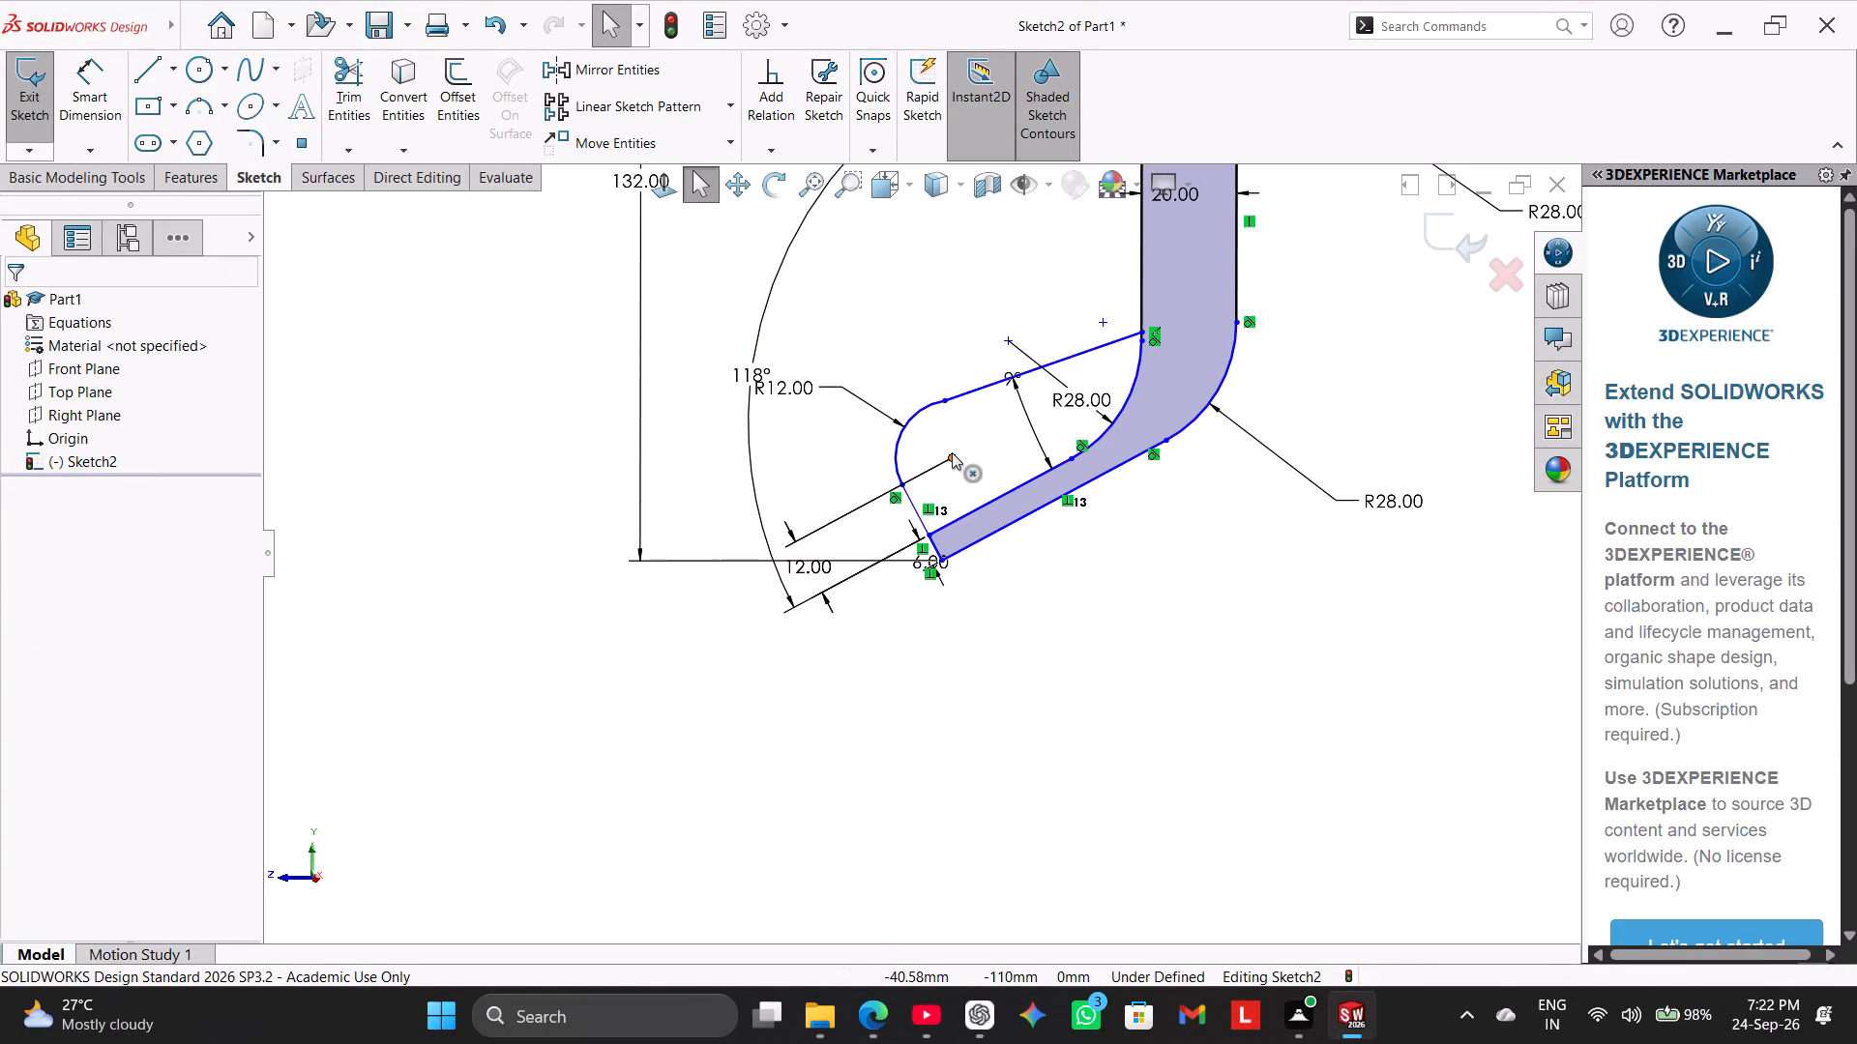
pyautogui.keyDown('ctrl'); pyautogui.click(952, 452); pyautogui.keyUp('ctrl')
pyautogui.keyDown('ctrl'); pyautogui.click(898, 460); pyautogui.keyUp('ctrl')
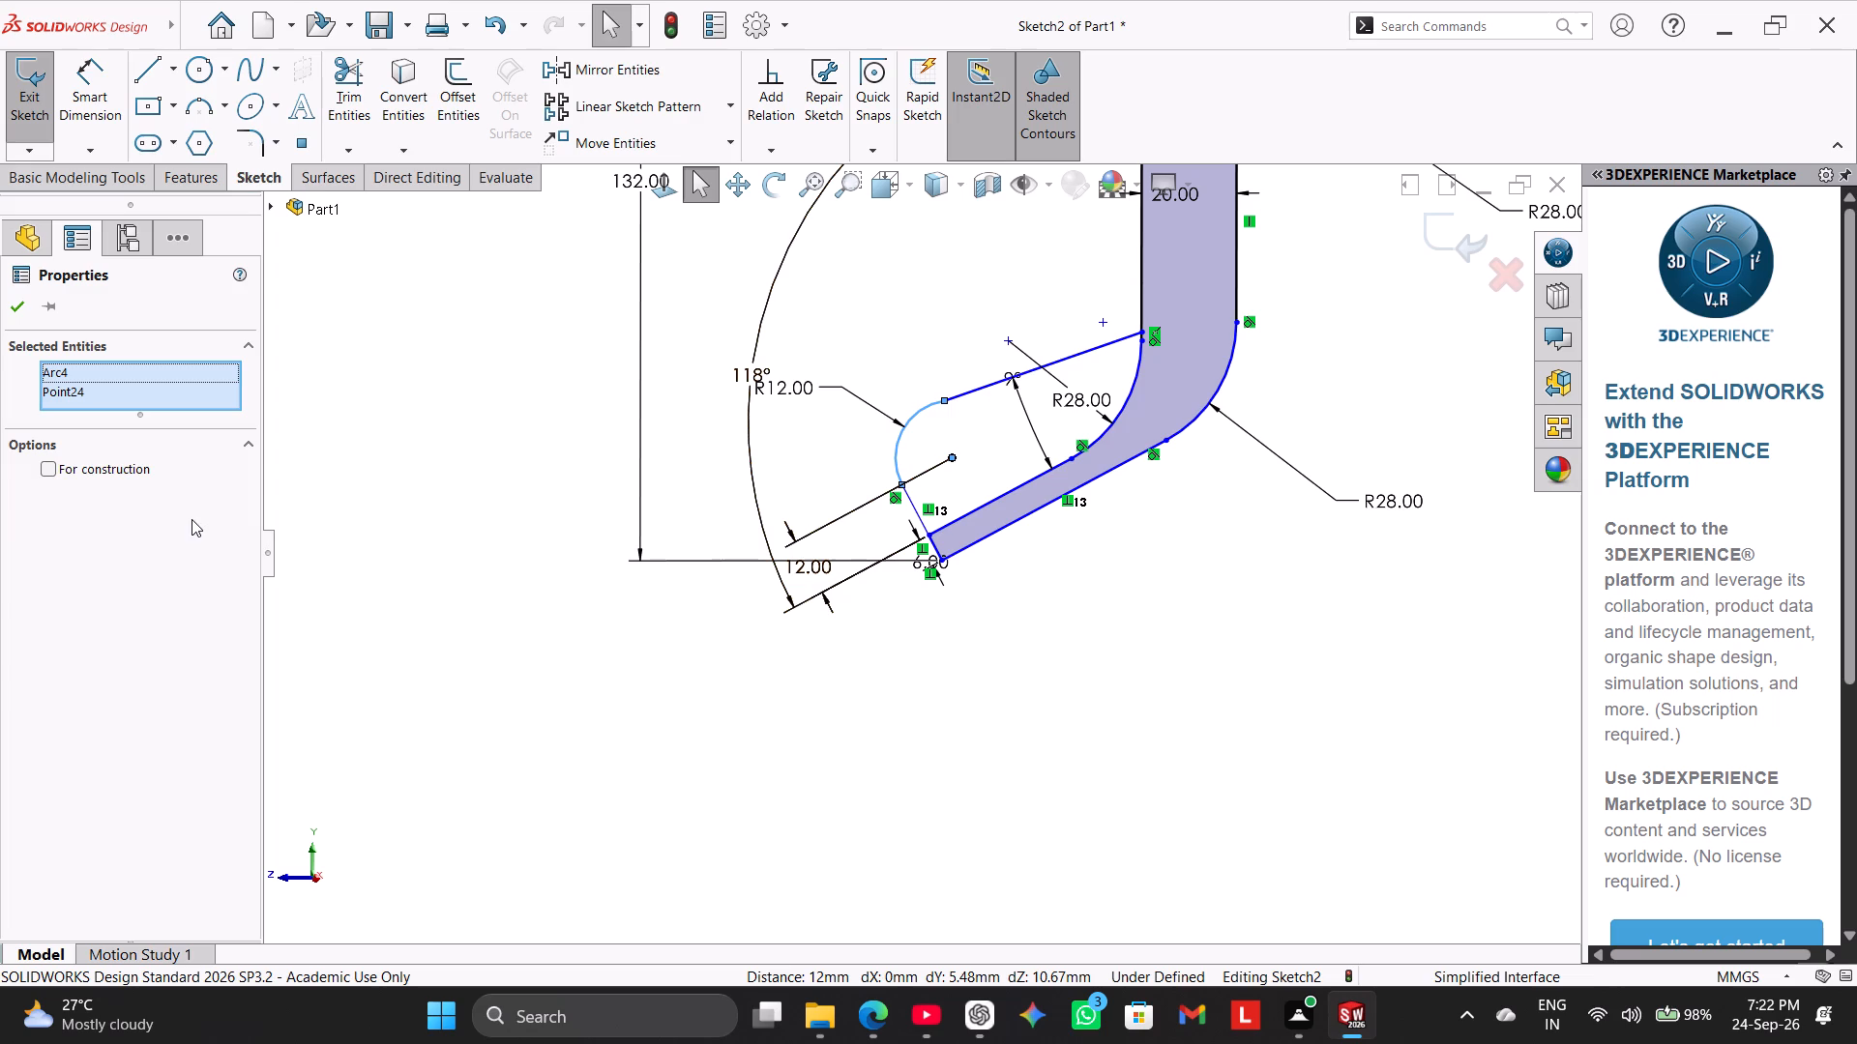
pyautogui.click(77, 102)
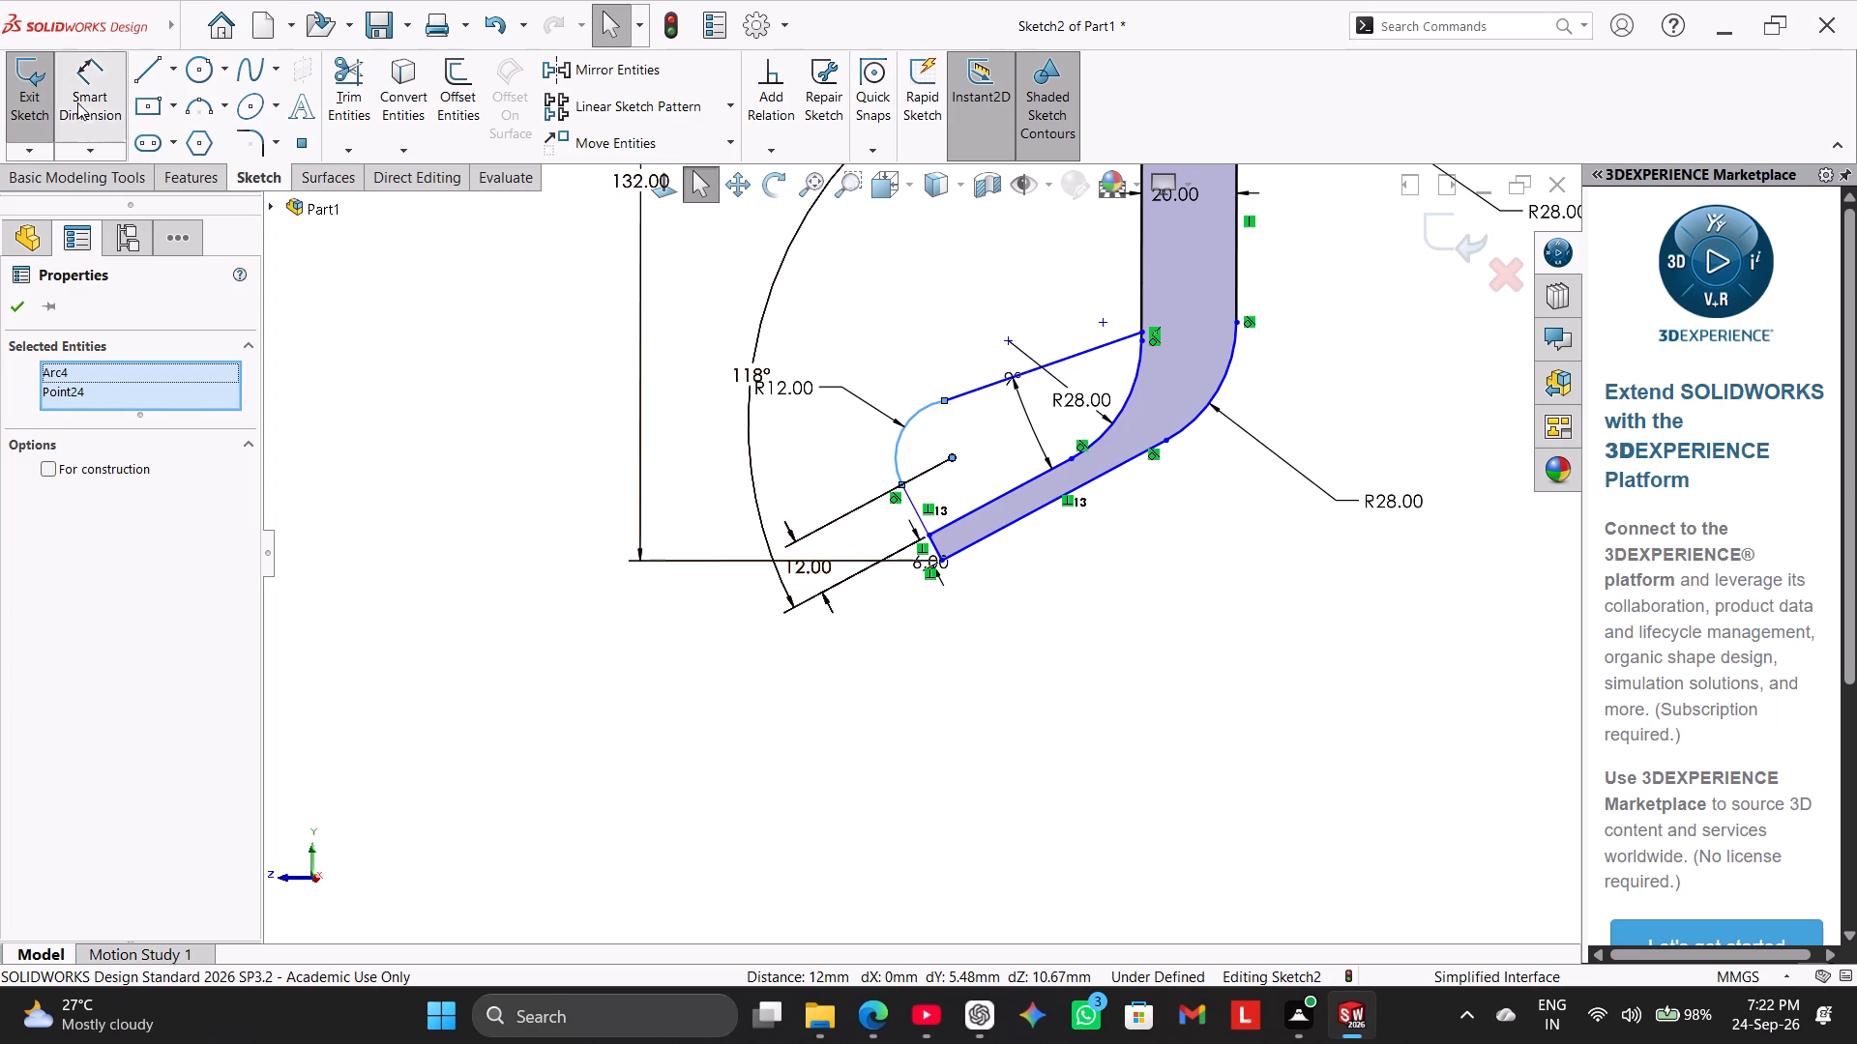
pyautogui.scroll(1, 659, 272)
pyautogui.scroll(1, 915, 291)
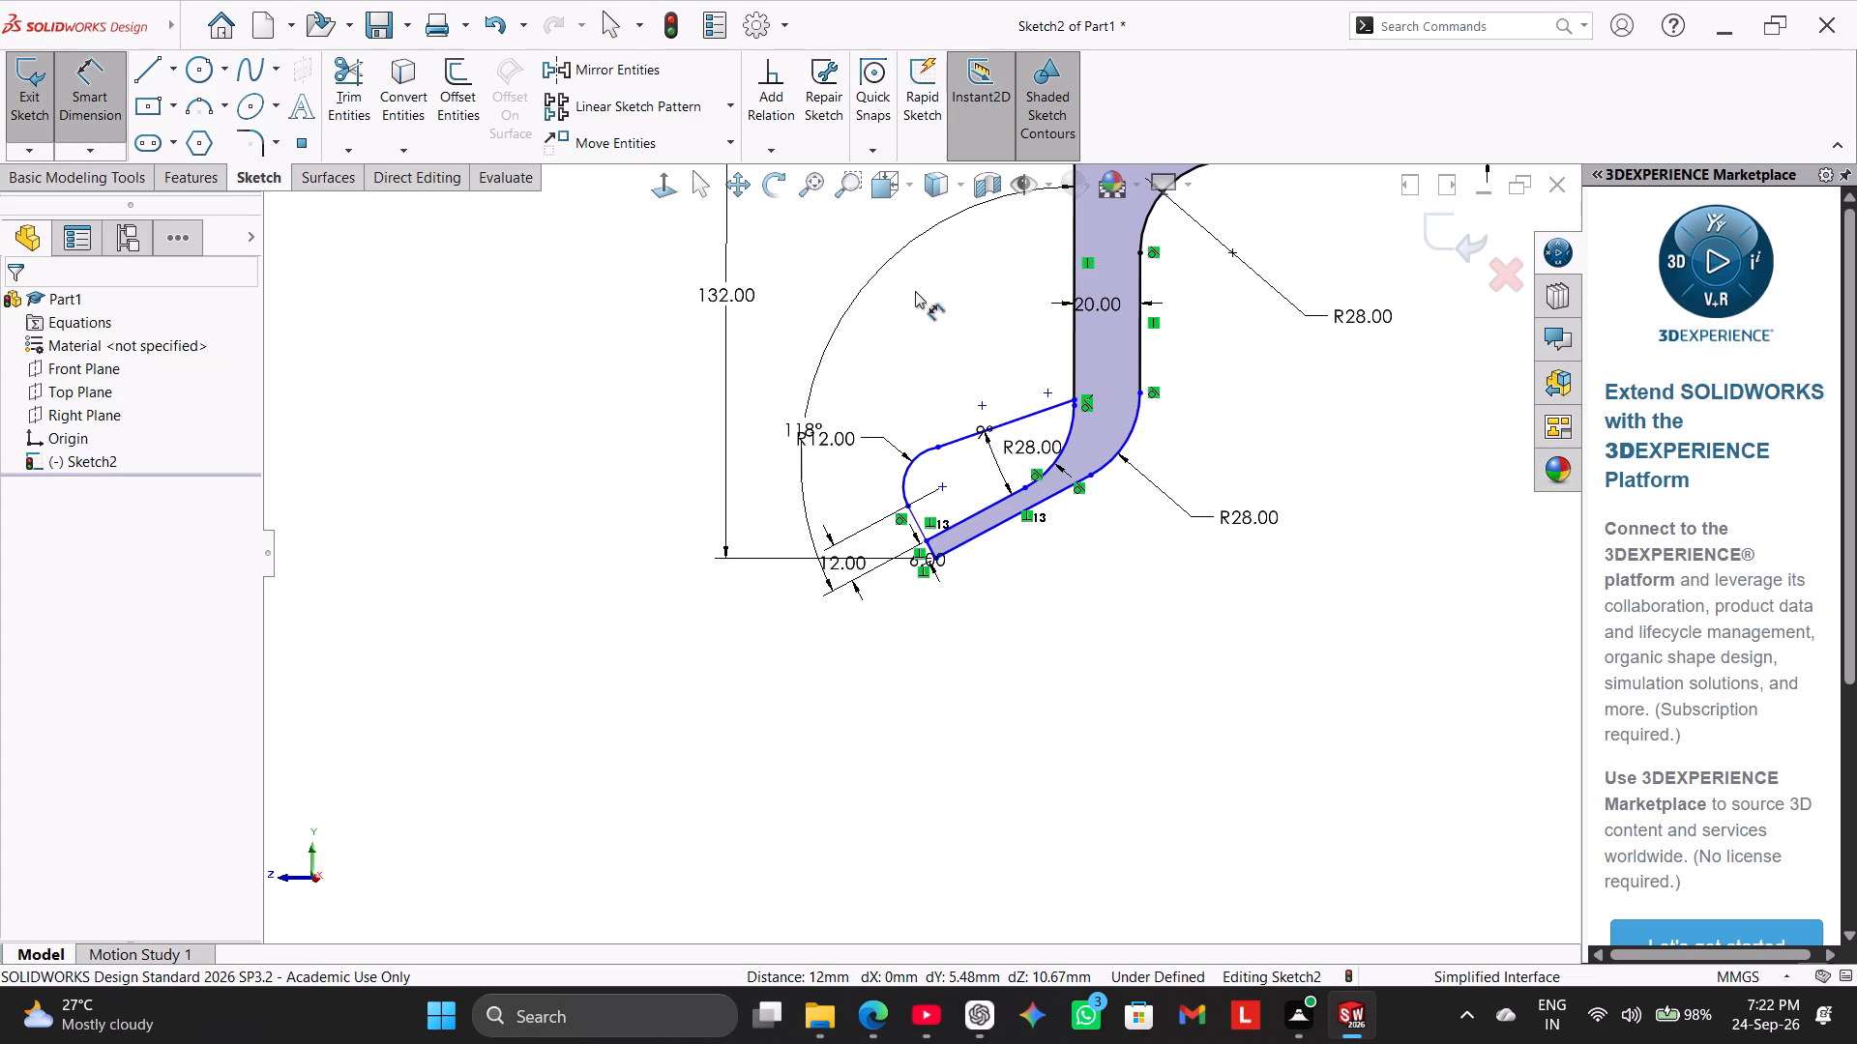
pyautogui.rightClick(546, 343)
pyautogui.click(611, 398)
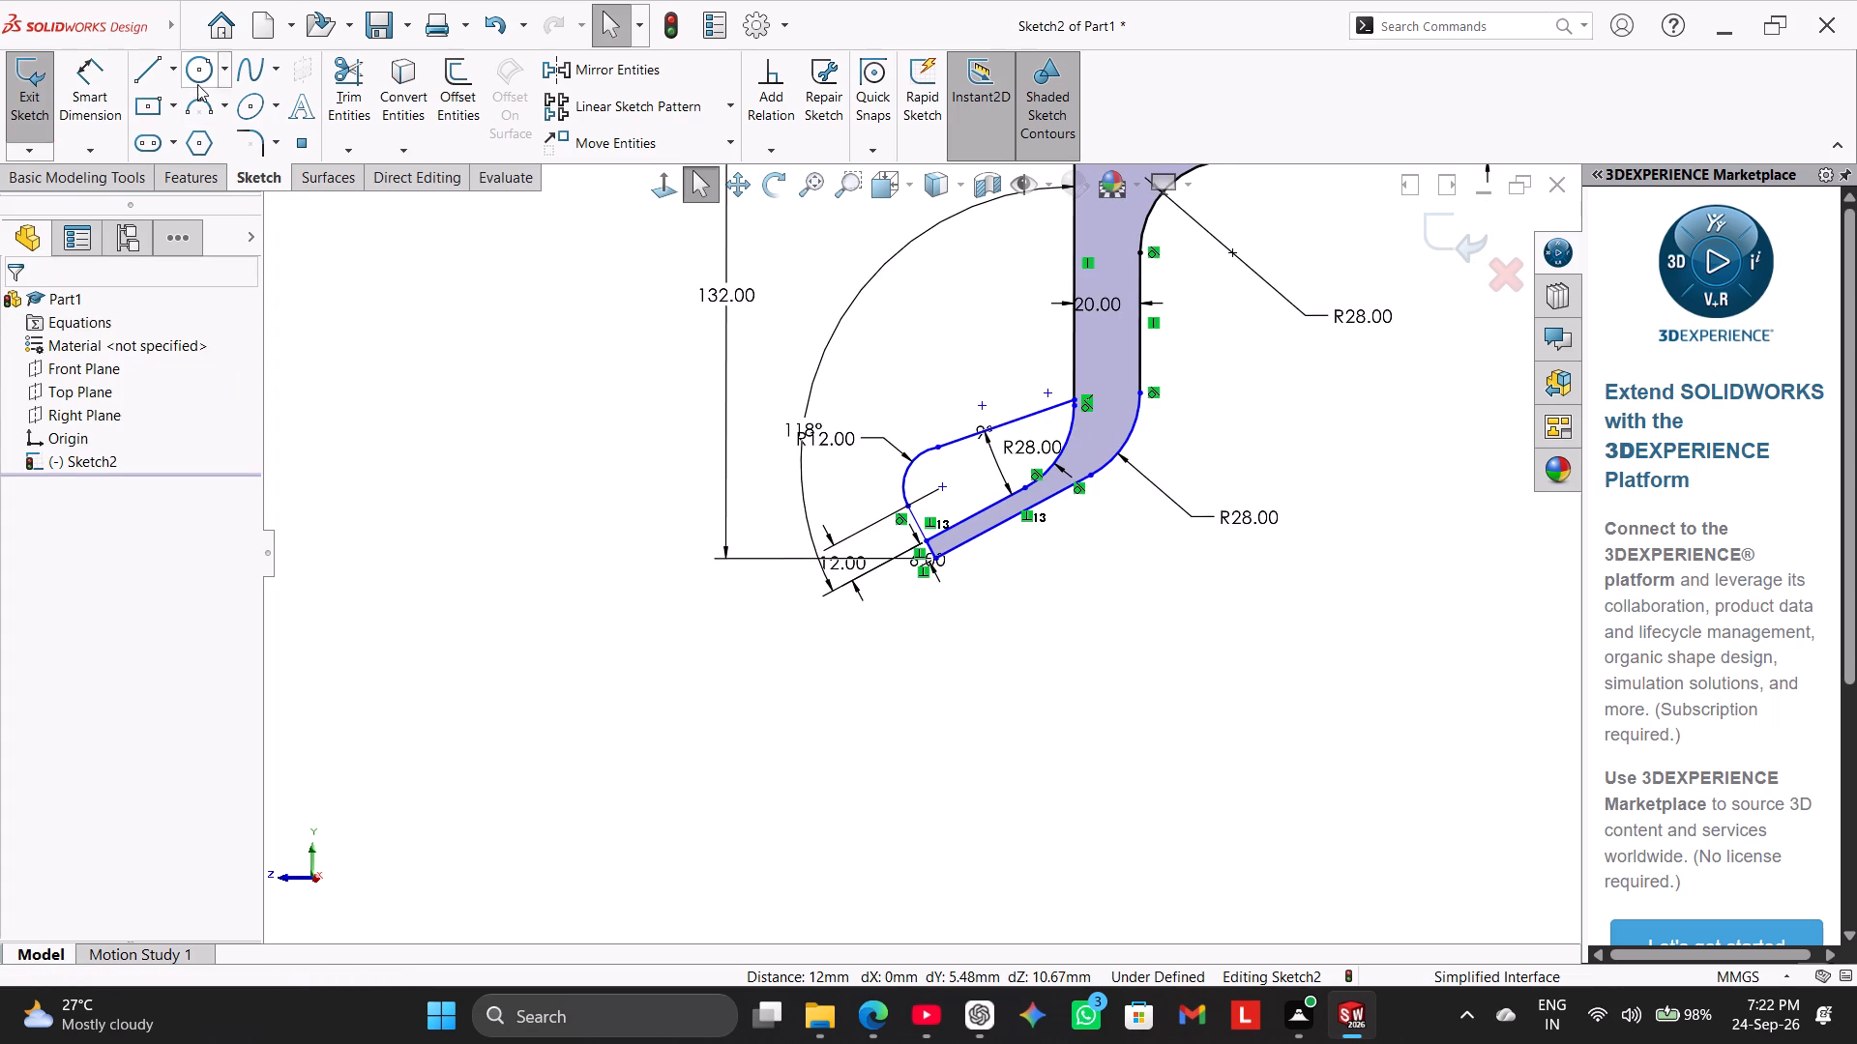
# Draw a horizontal centerline from the R12 arc's centre point to the outer side of the arc.
pyautogui.click(176, 68)
pyautogui.click(196, 128)
pyautogui.scroll(-4, 979, 292)
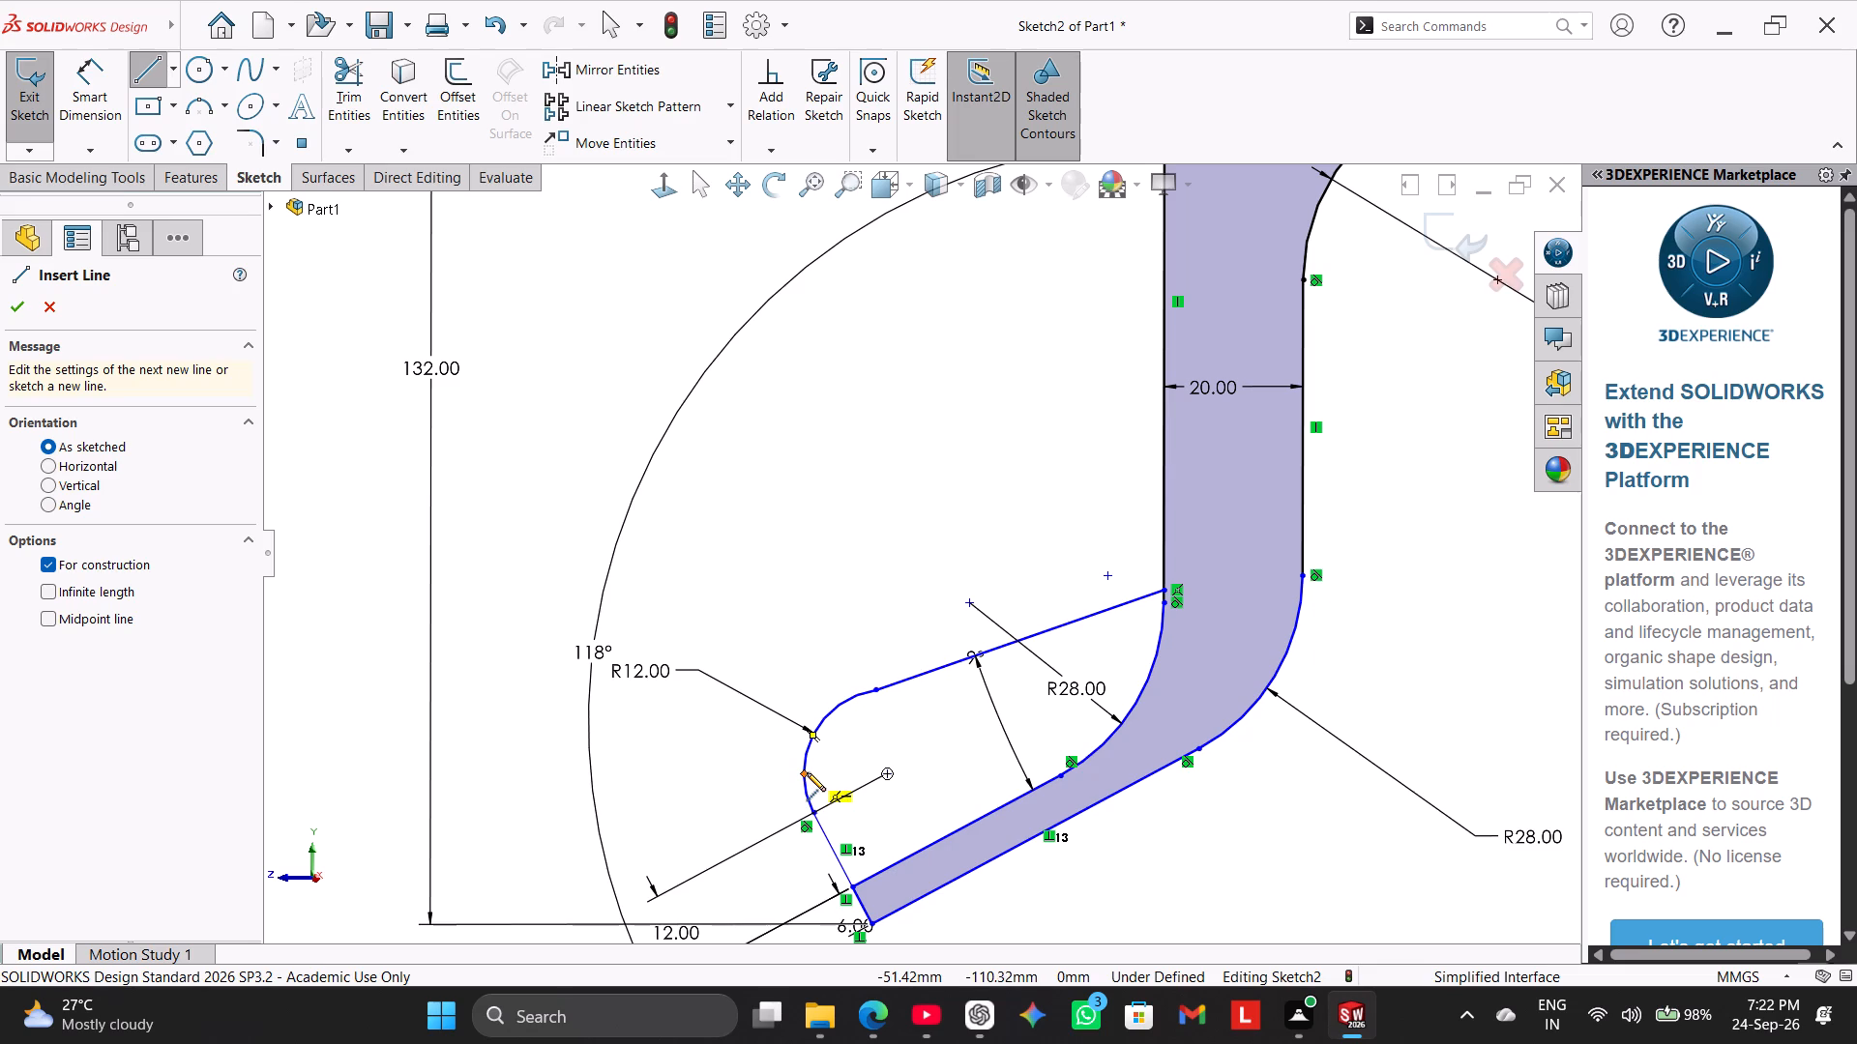
pyautogui.click(171, 71)
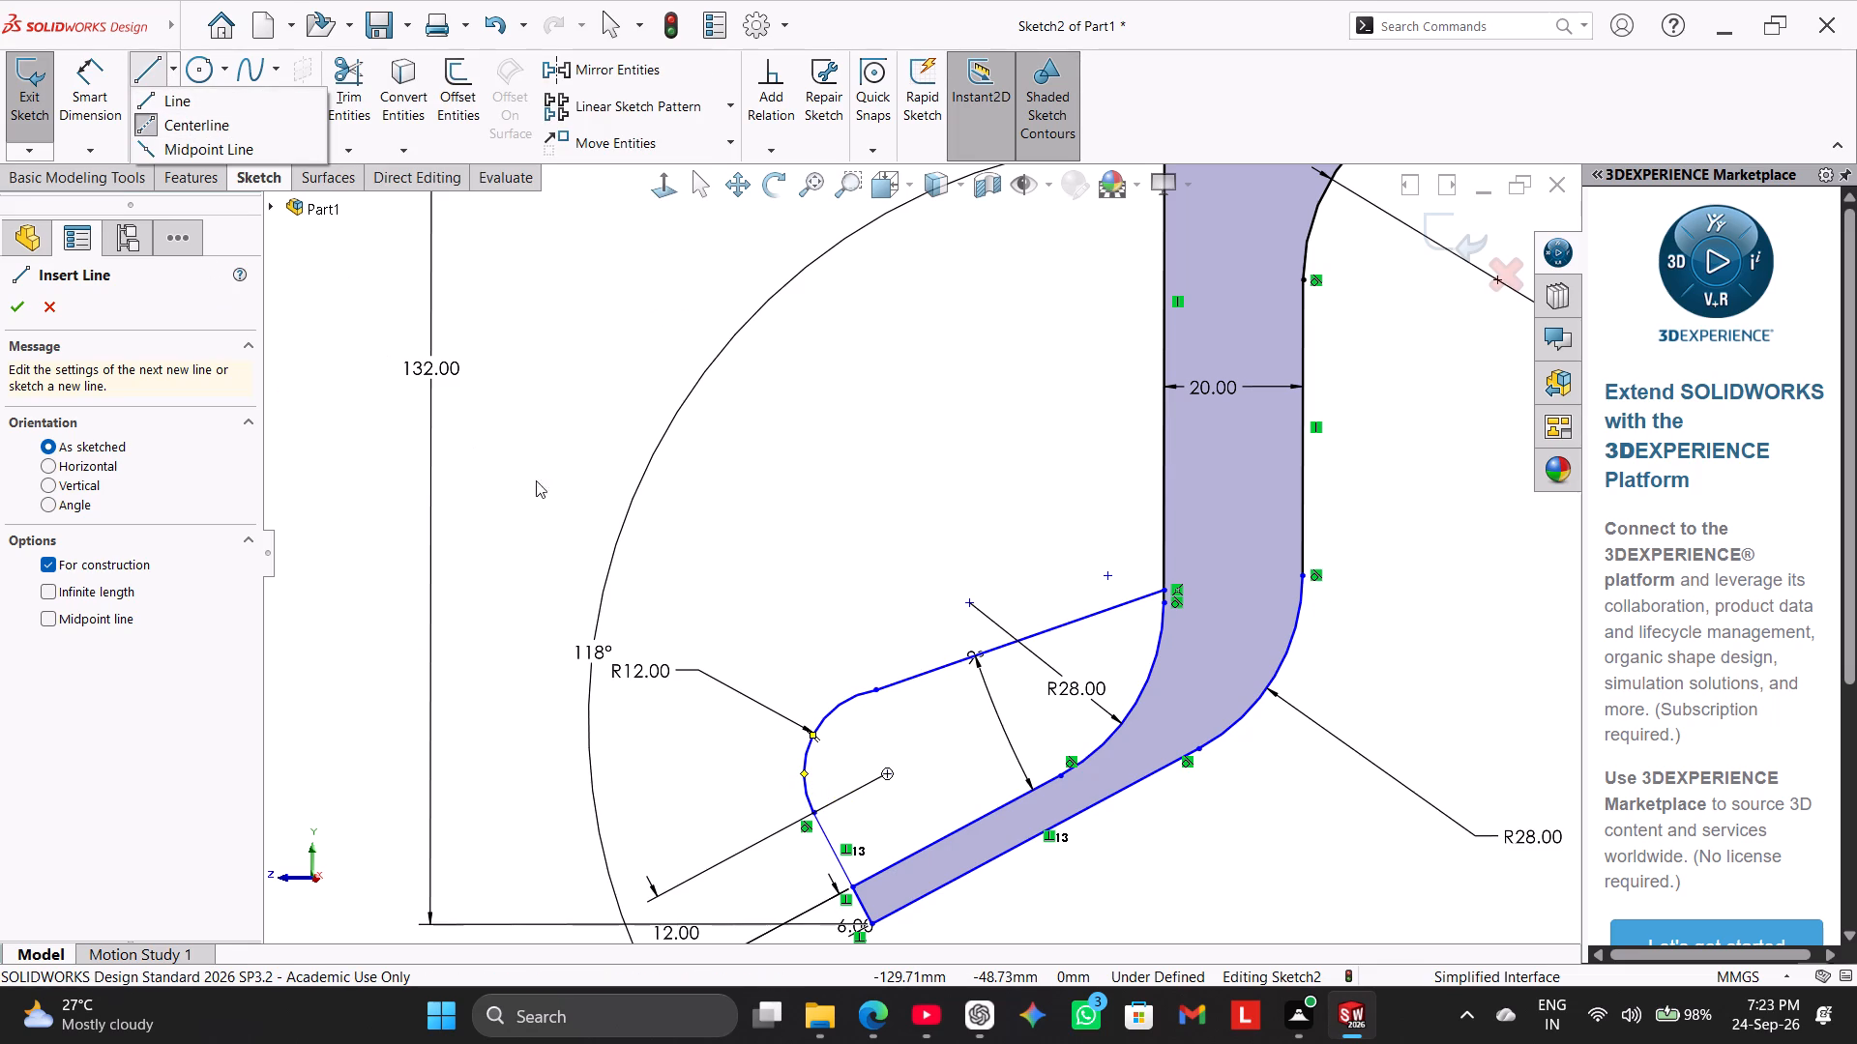
pyautogui.click(339, 304)
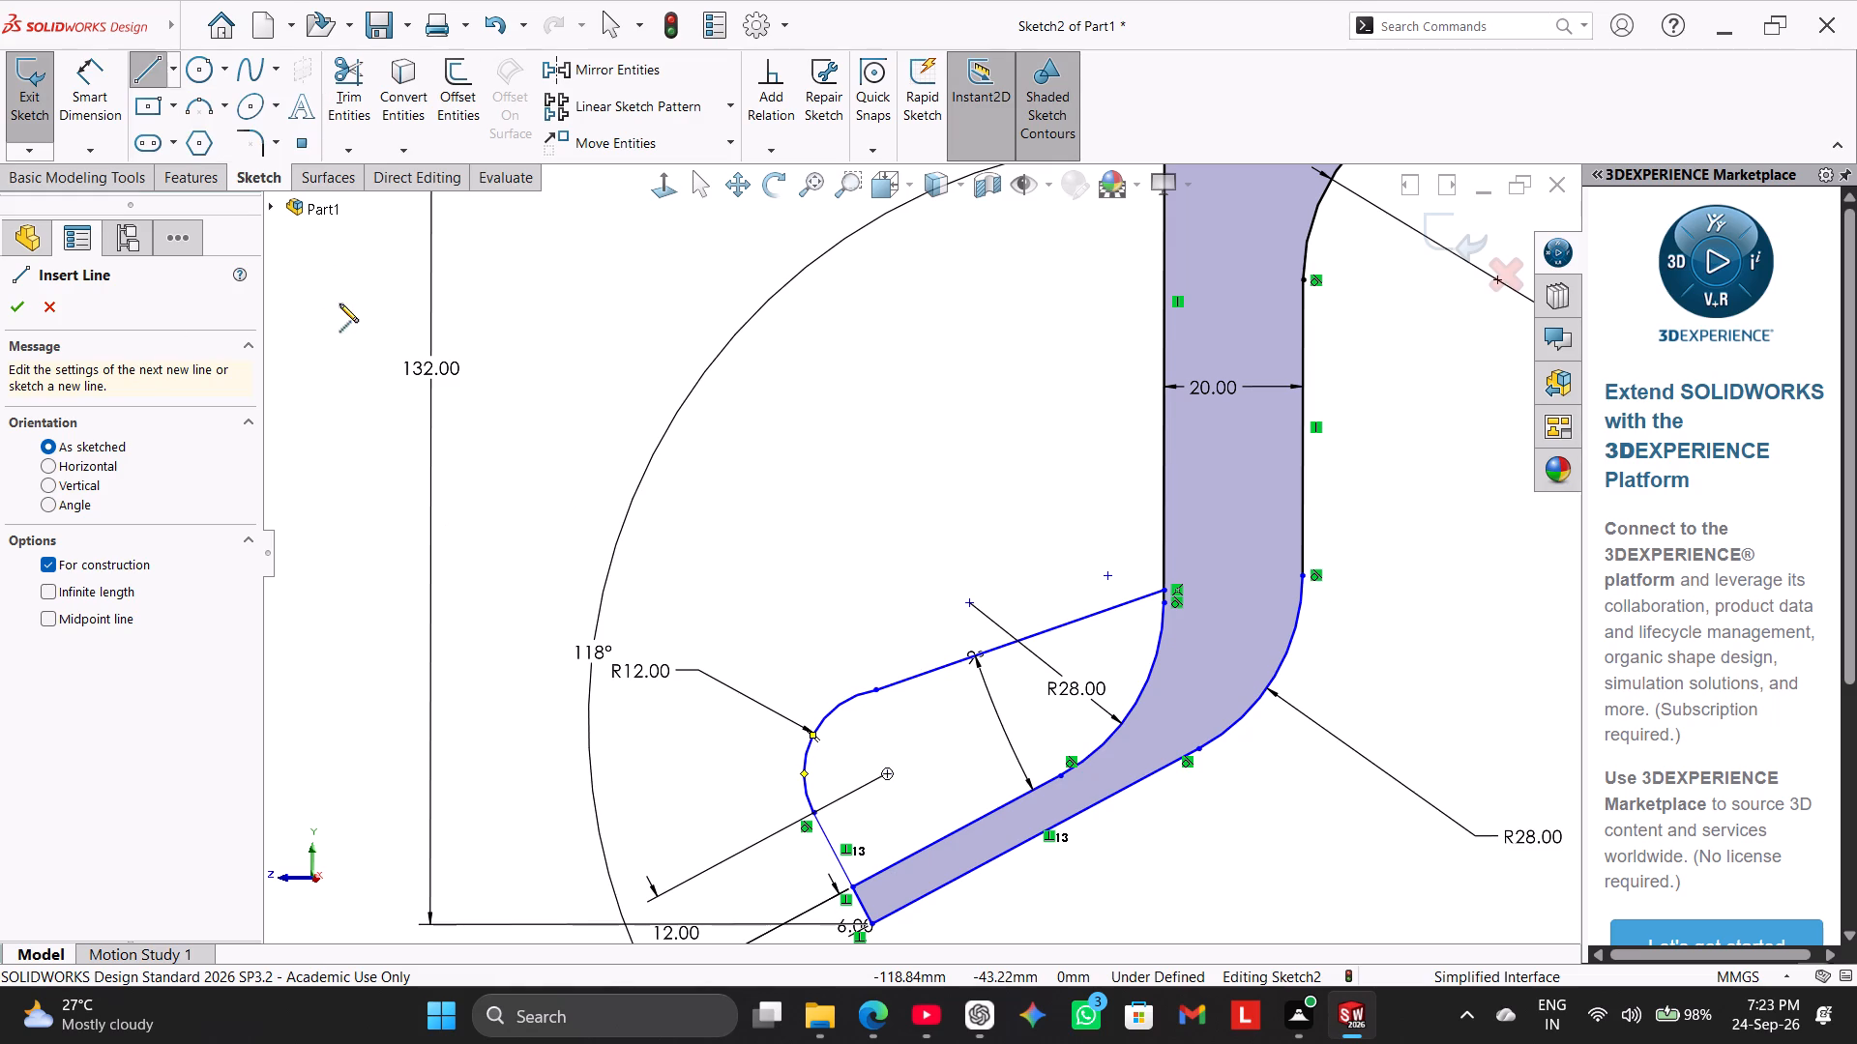
pyautogui.click(168, 68)
pyautogui.click(183, 133)
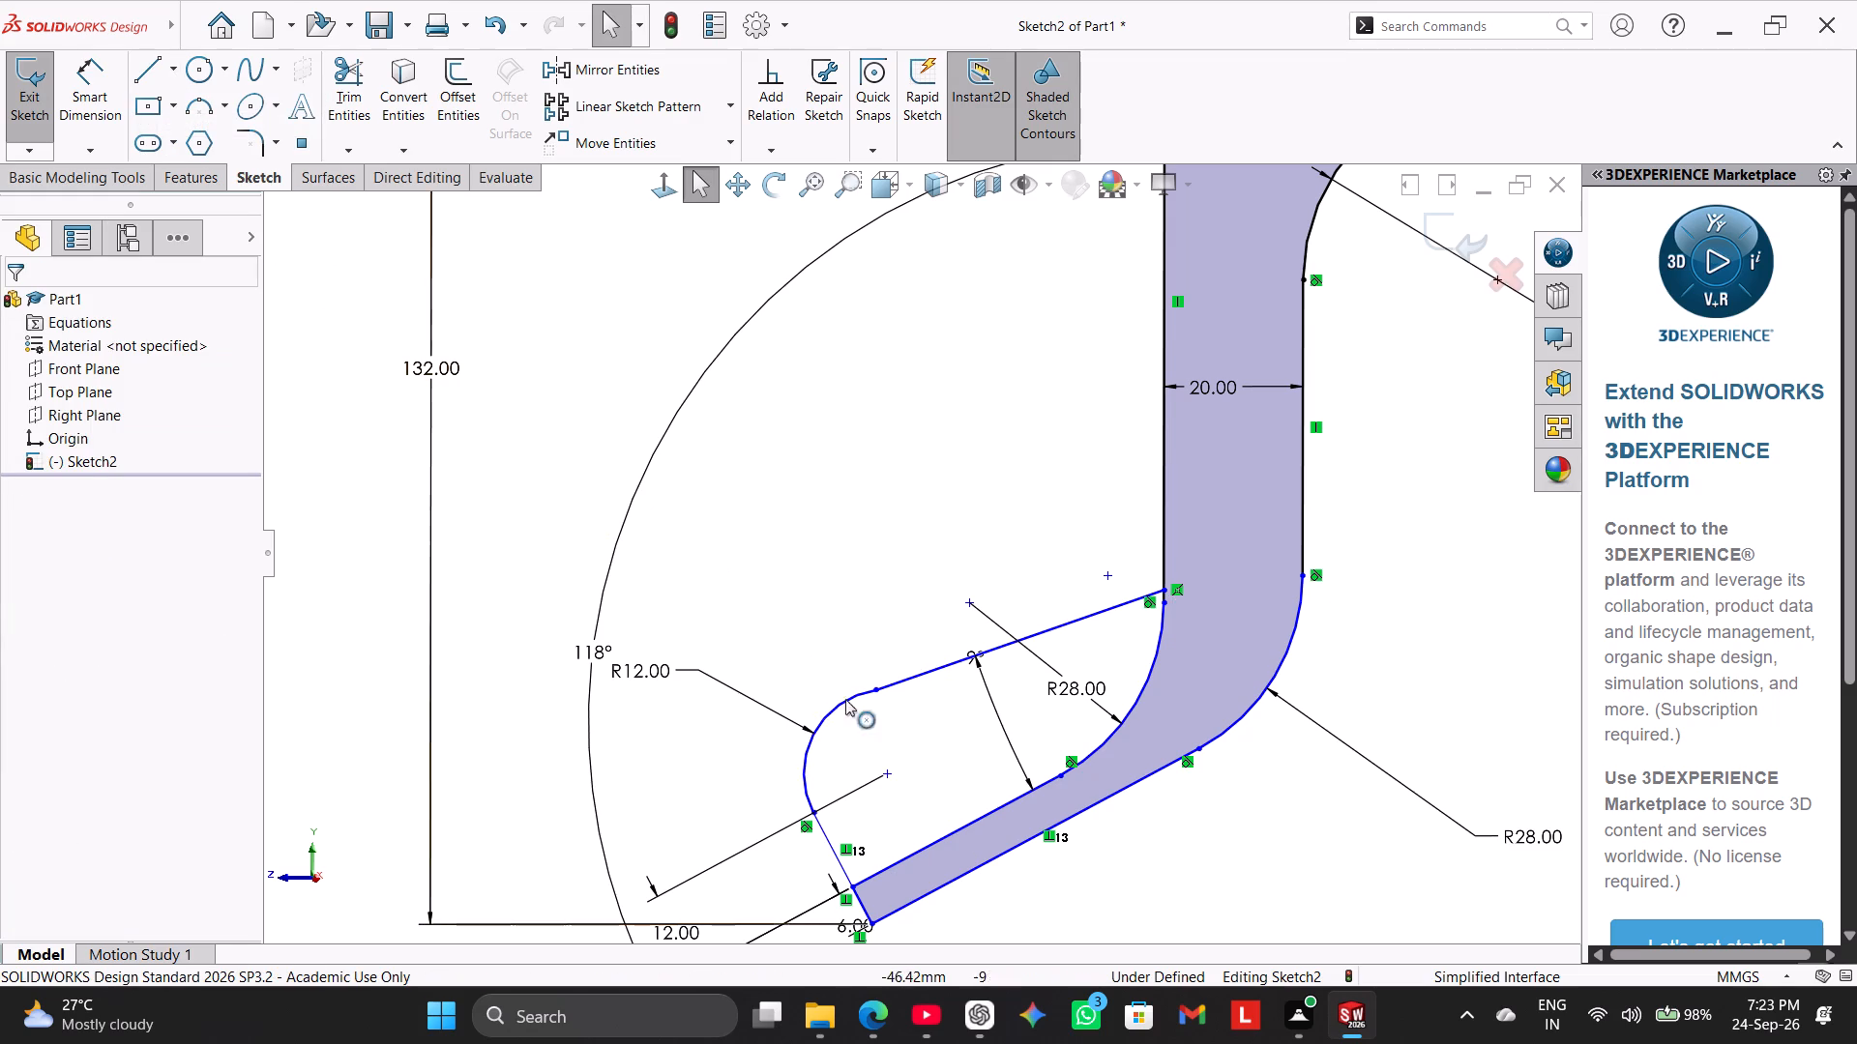
pyautogui.click(885, 775)
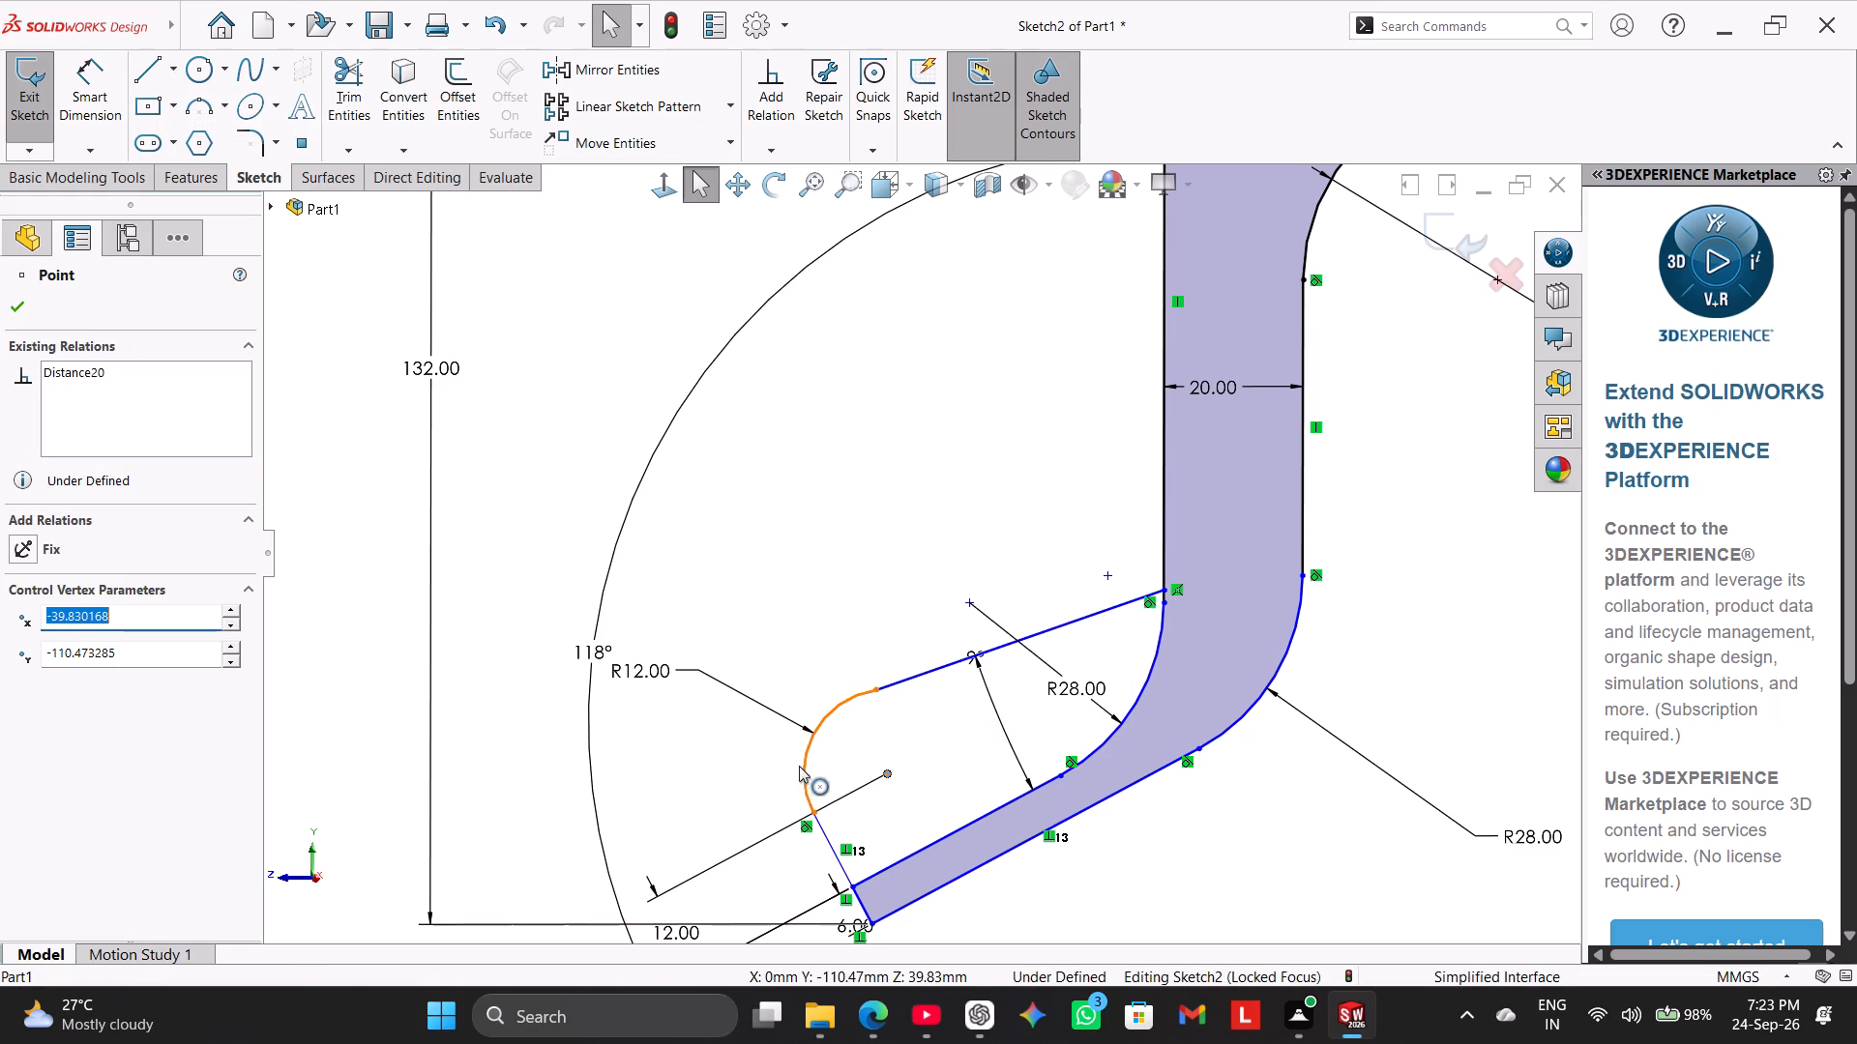
pyautogui.click(176, 72)
pyautogui.moveTo(179, 118); pyautogui.dragTo(194, 135)
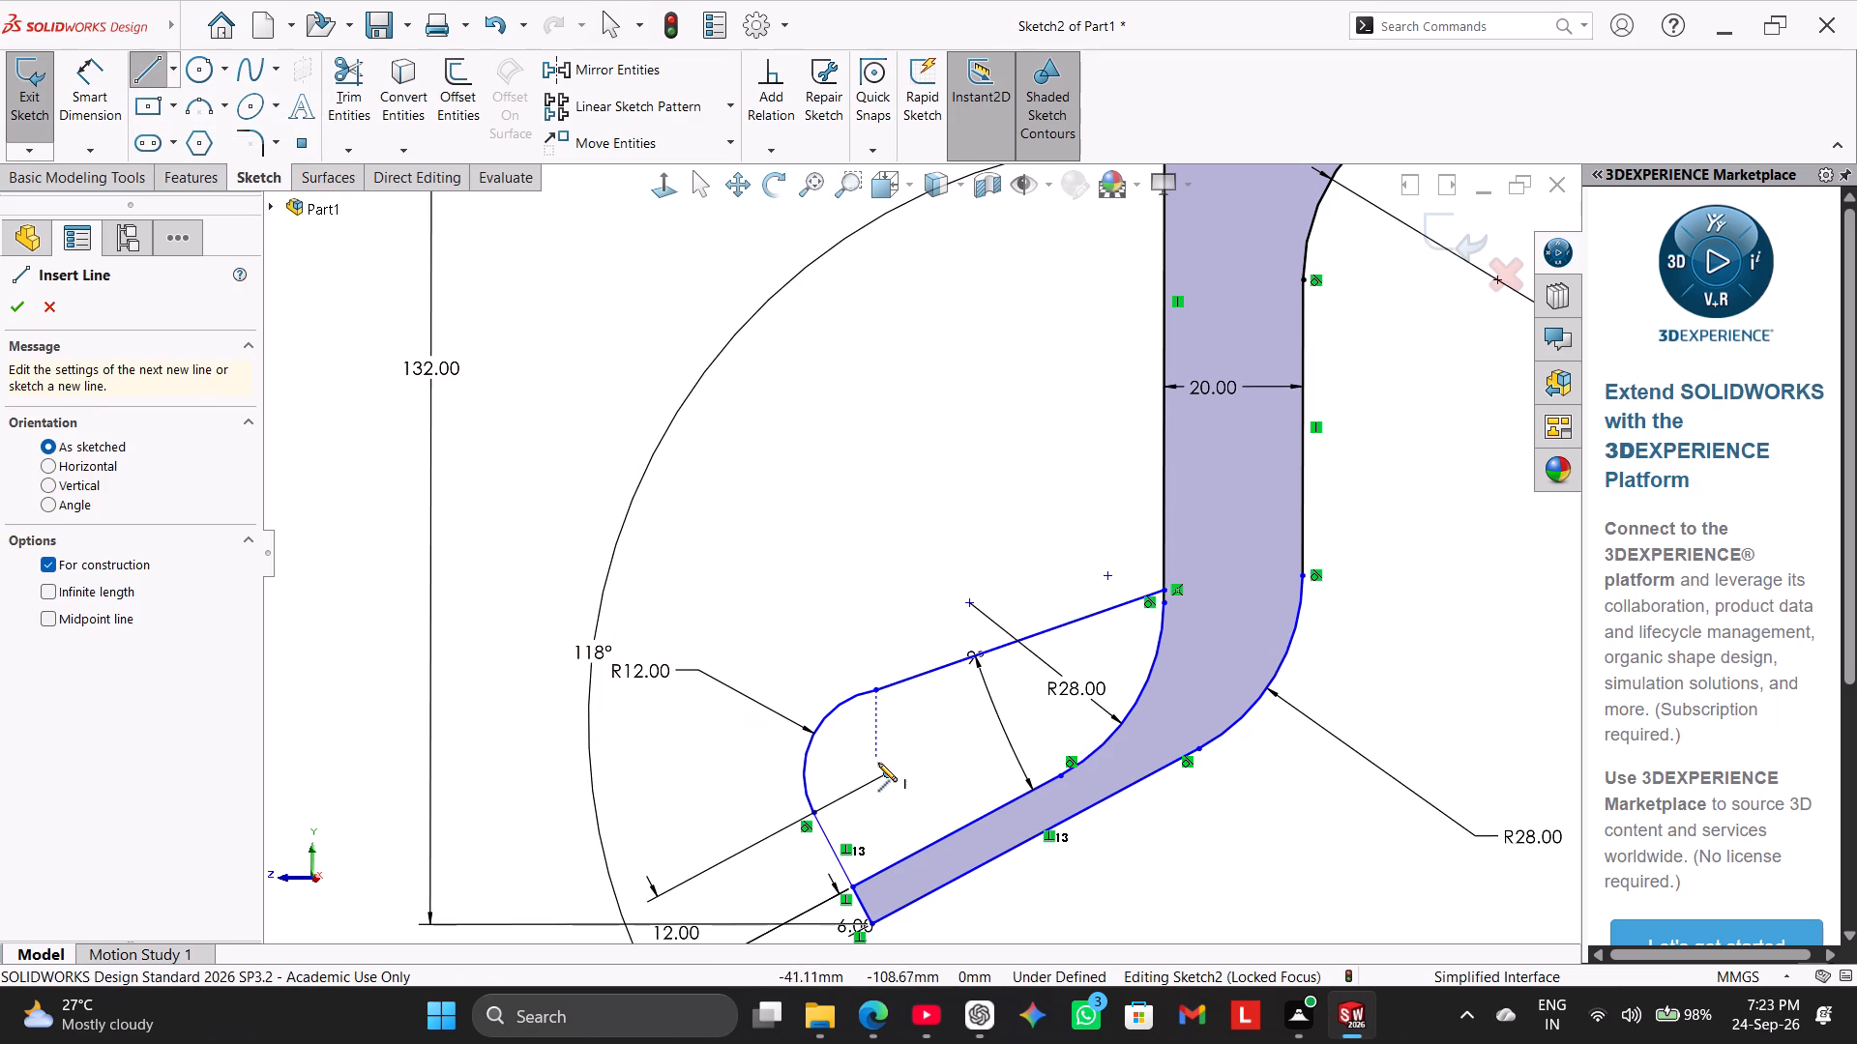
pyautogui.click(885, 774)
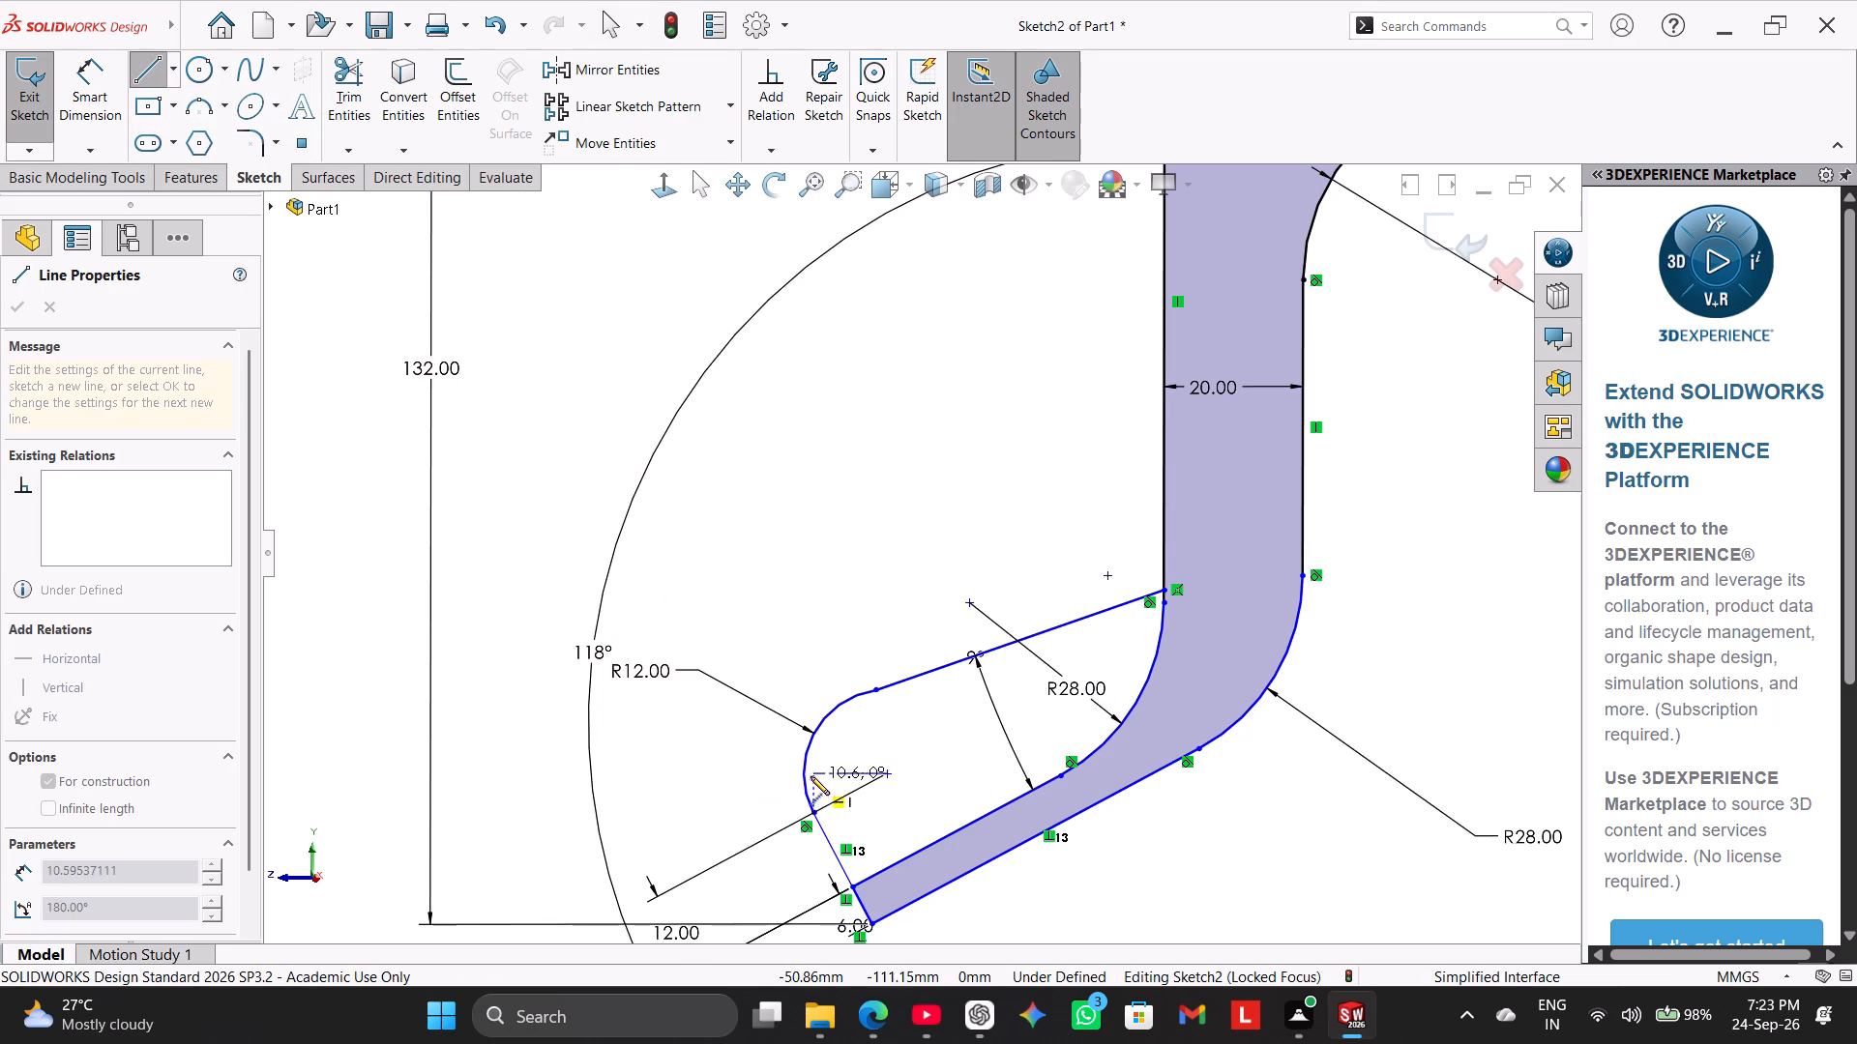
pyautogui.click(807, 775)
pyautogui.rightClick(693, 751)
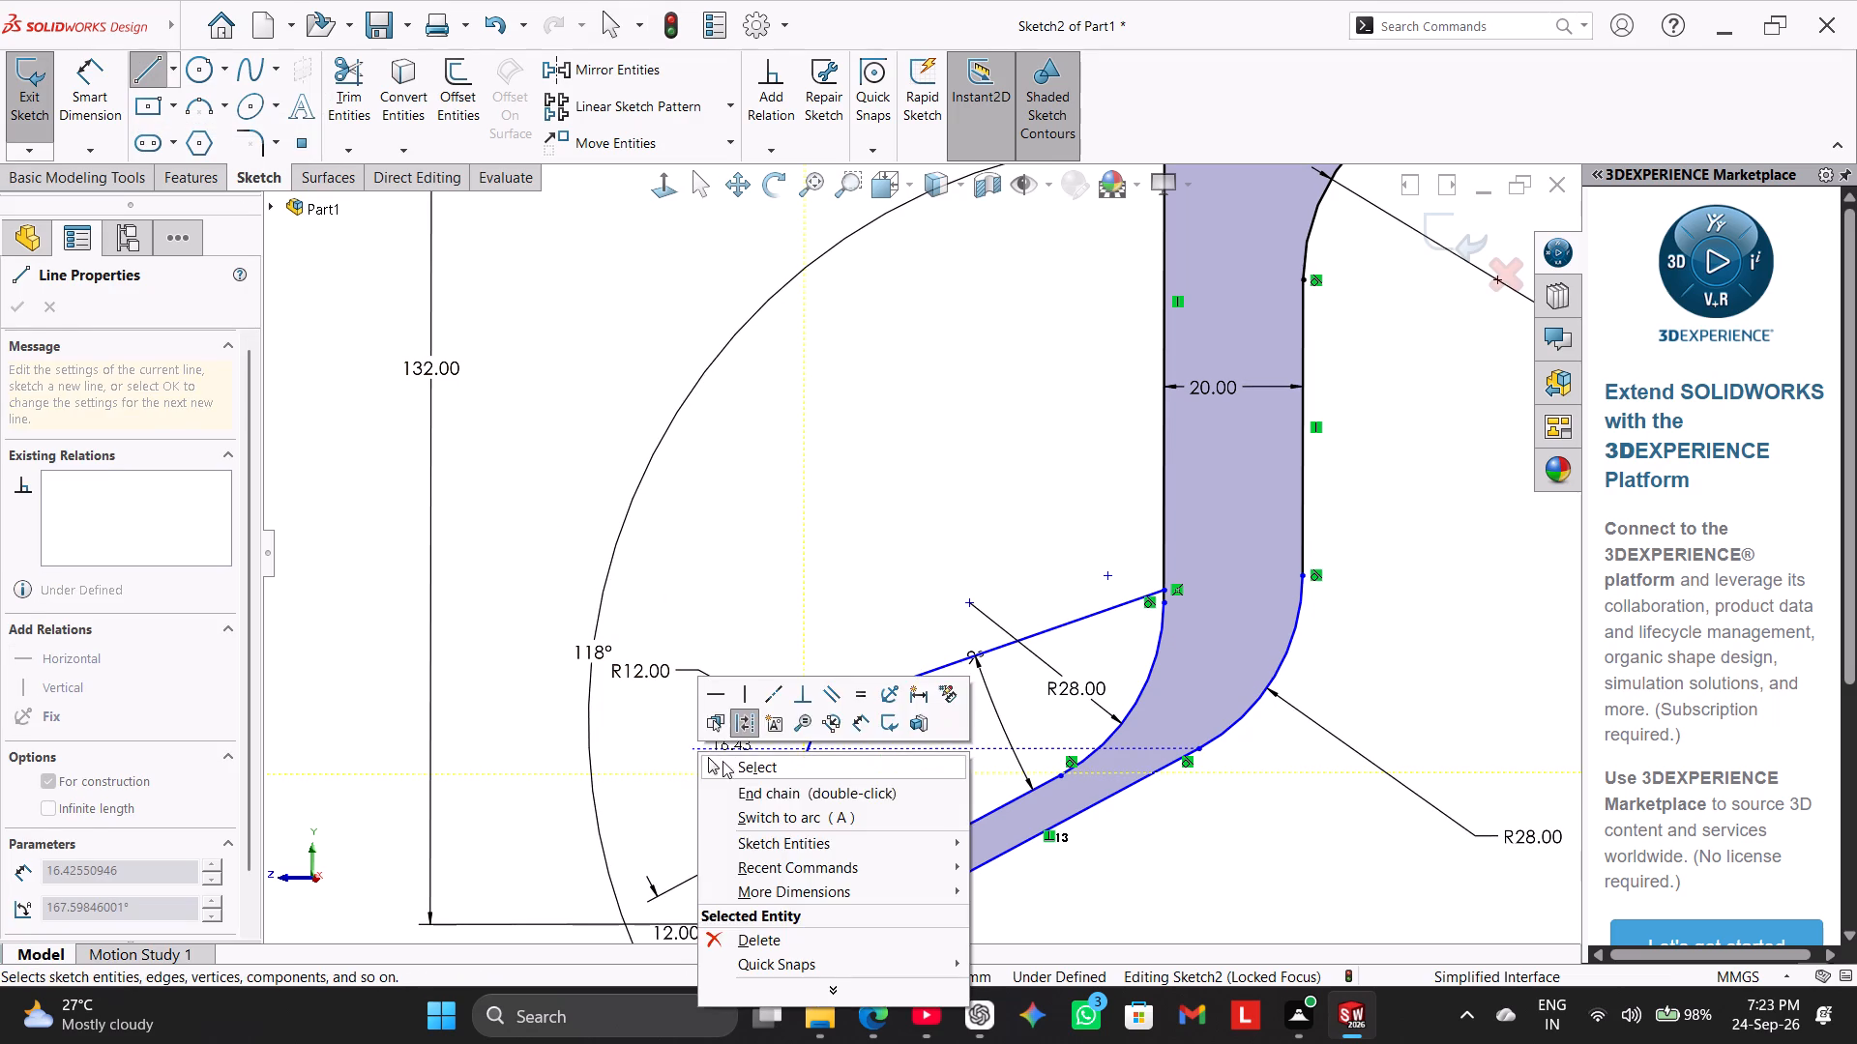
pyautogui.click(732, 766)
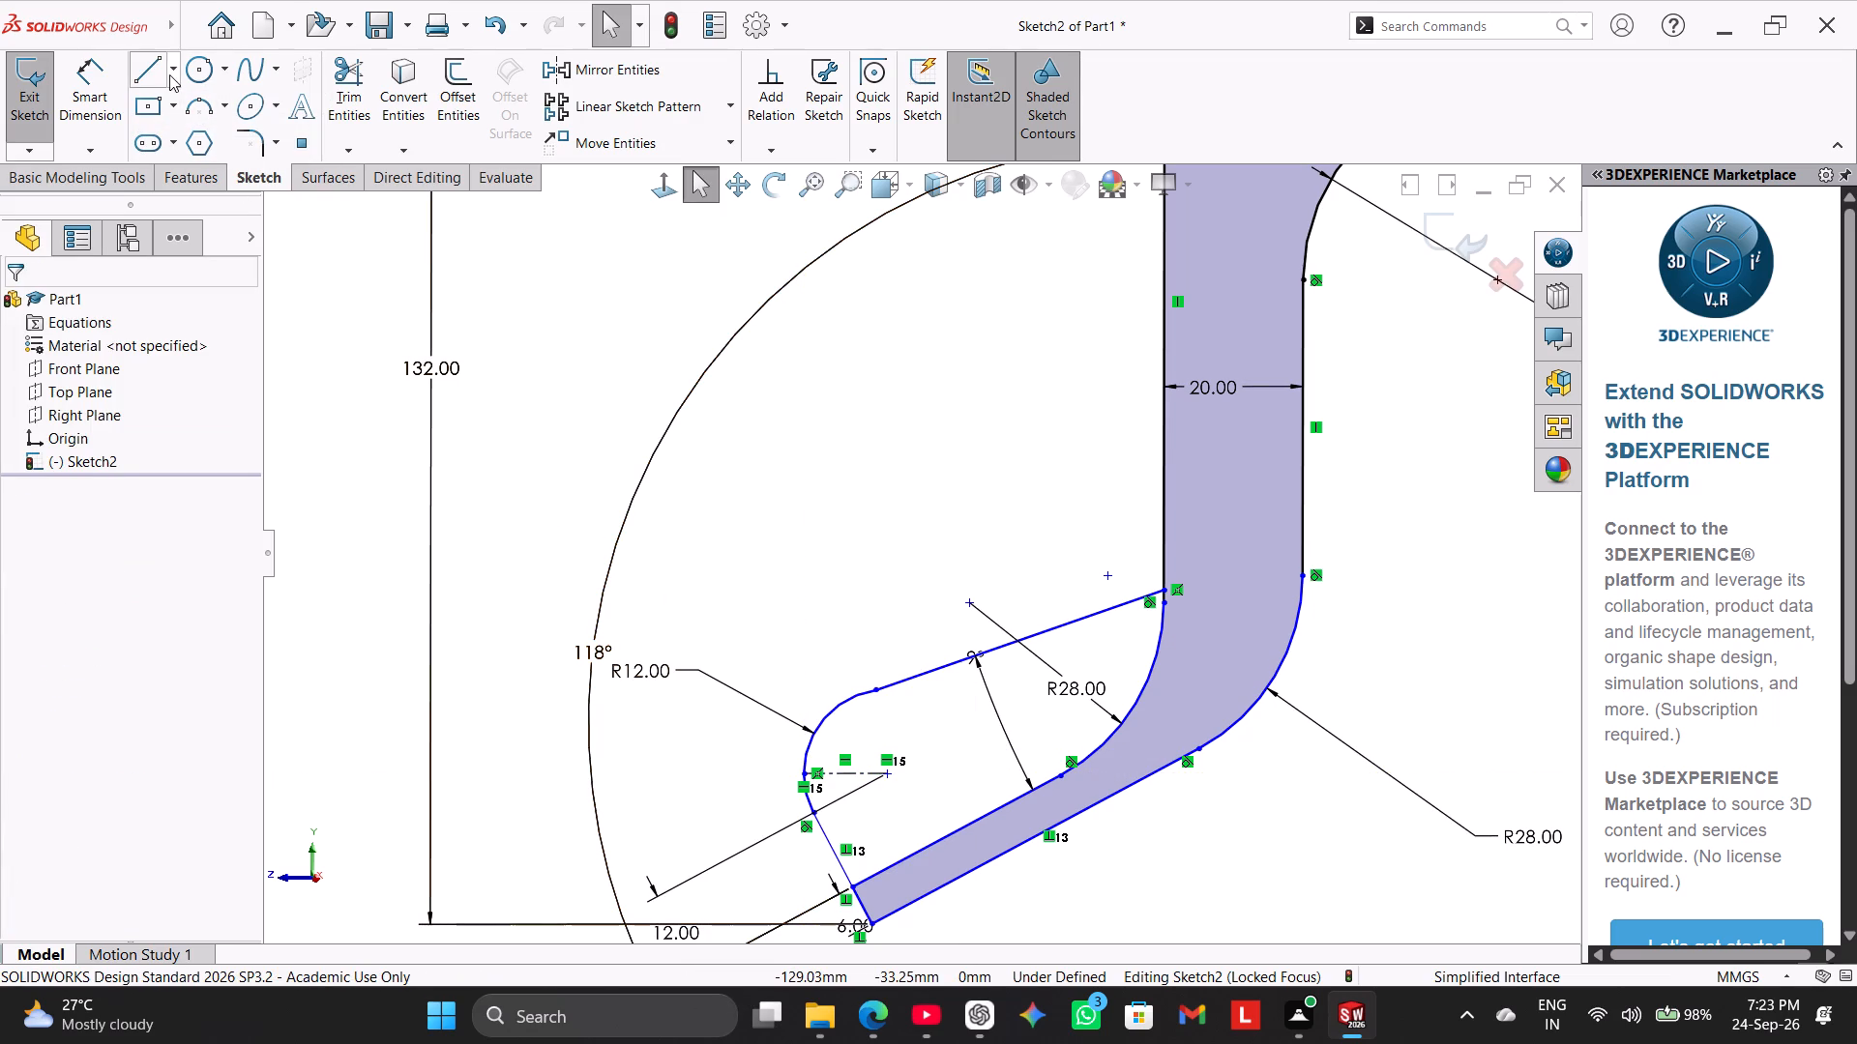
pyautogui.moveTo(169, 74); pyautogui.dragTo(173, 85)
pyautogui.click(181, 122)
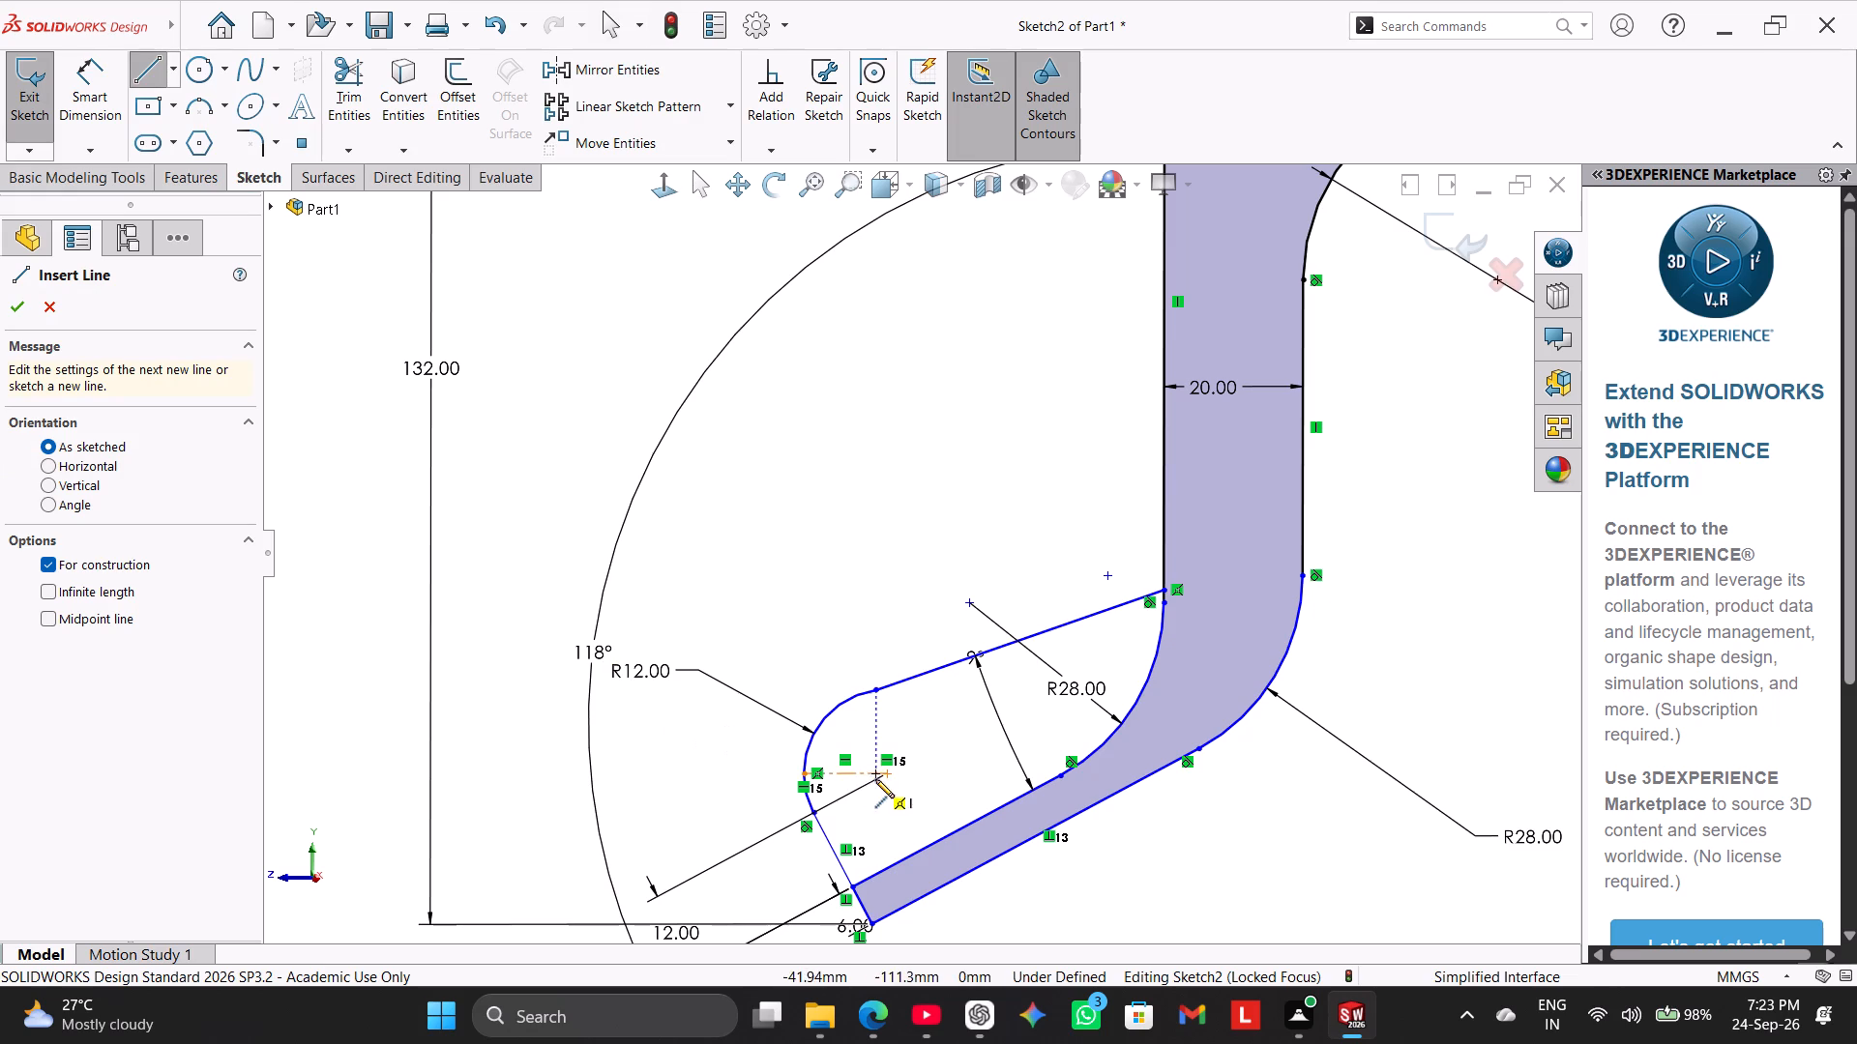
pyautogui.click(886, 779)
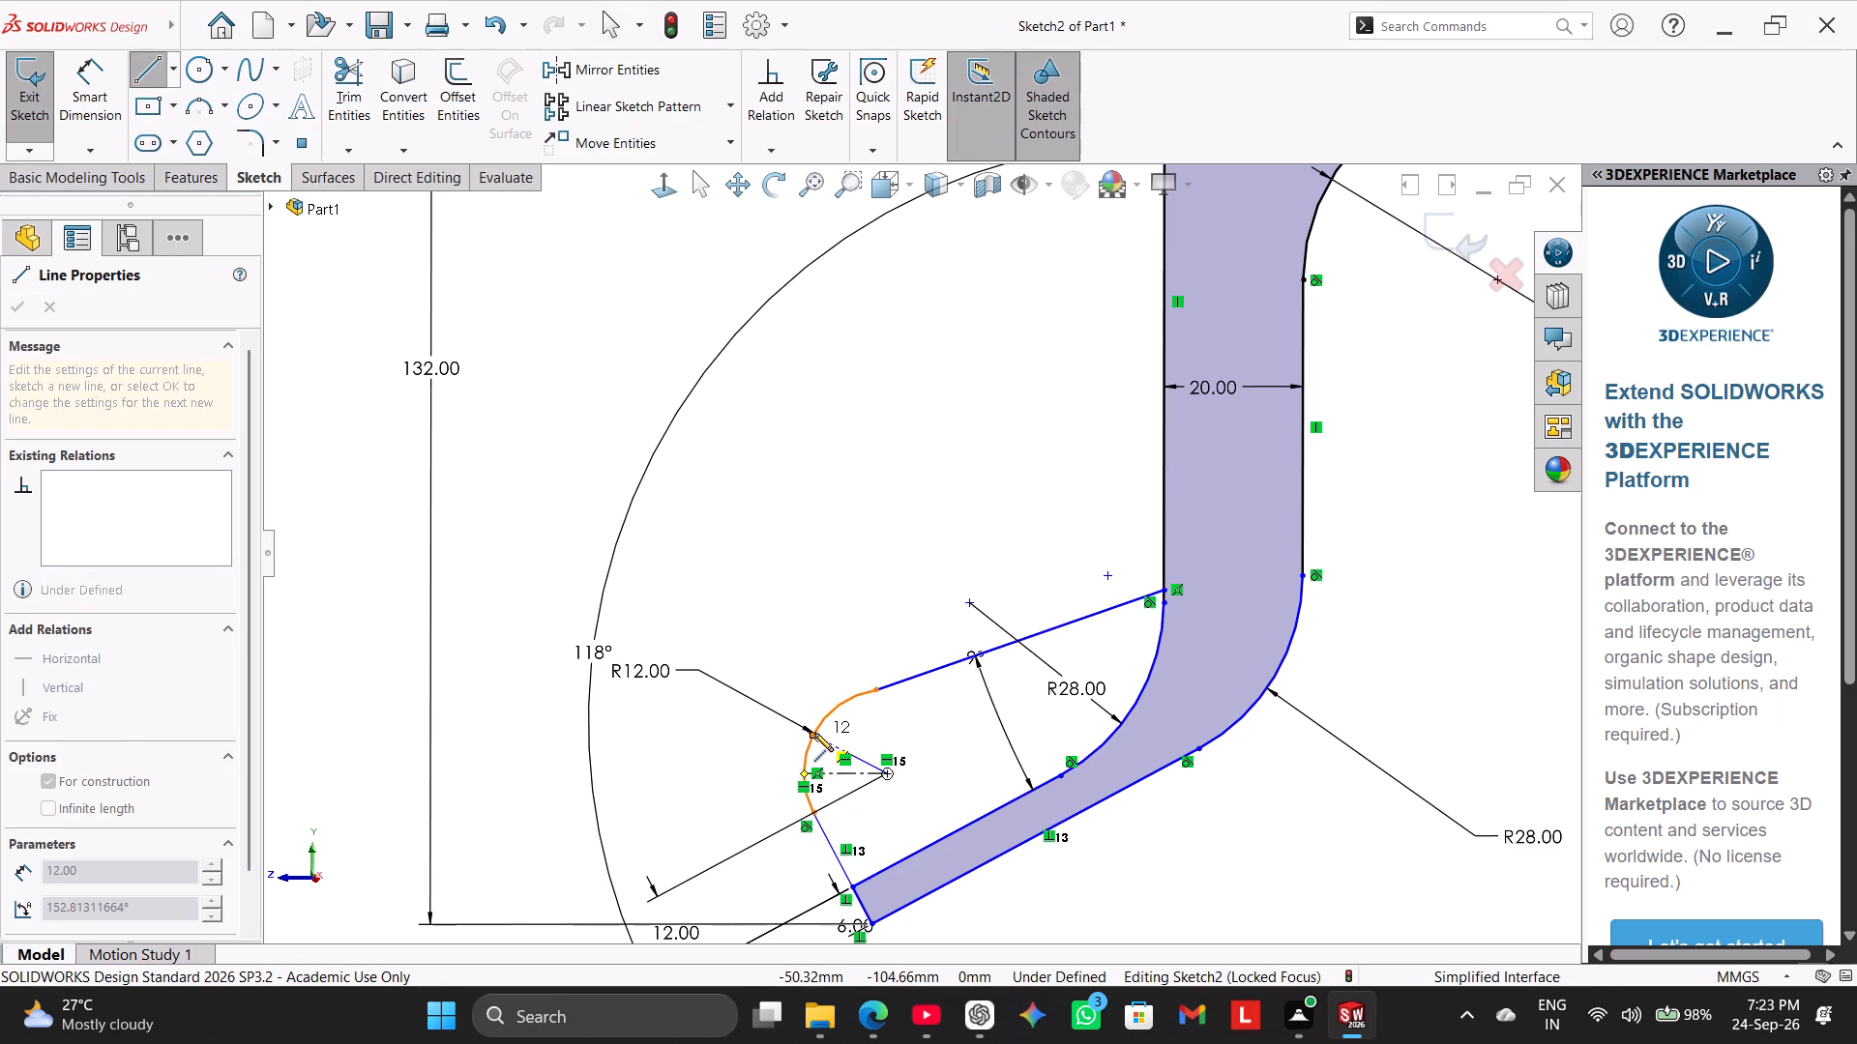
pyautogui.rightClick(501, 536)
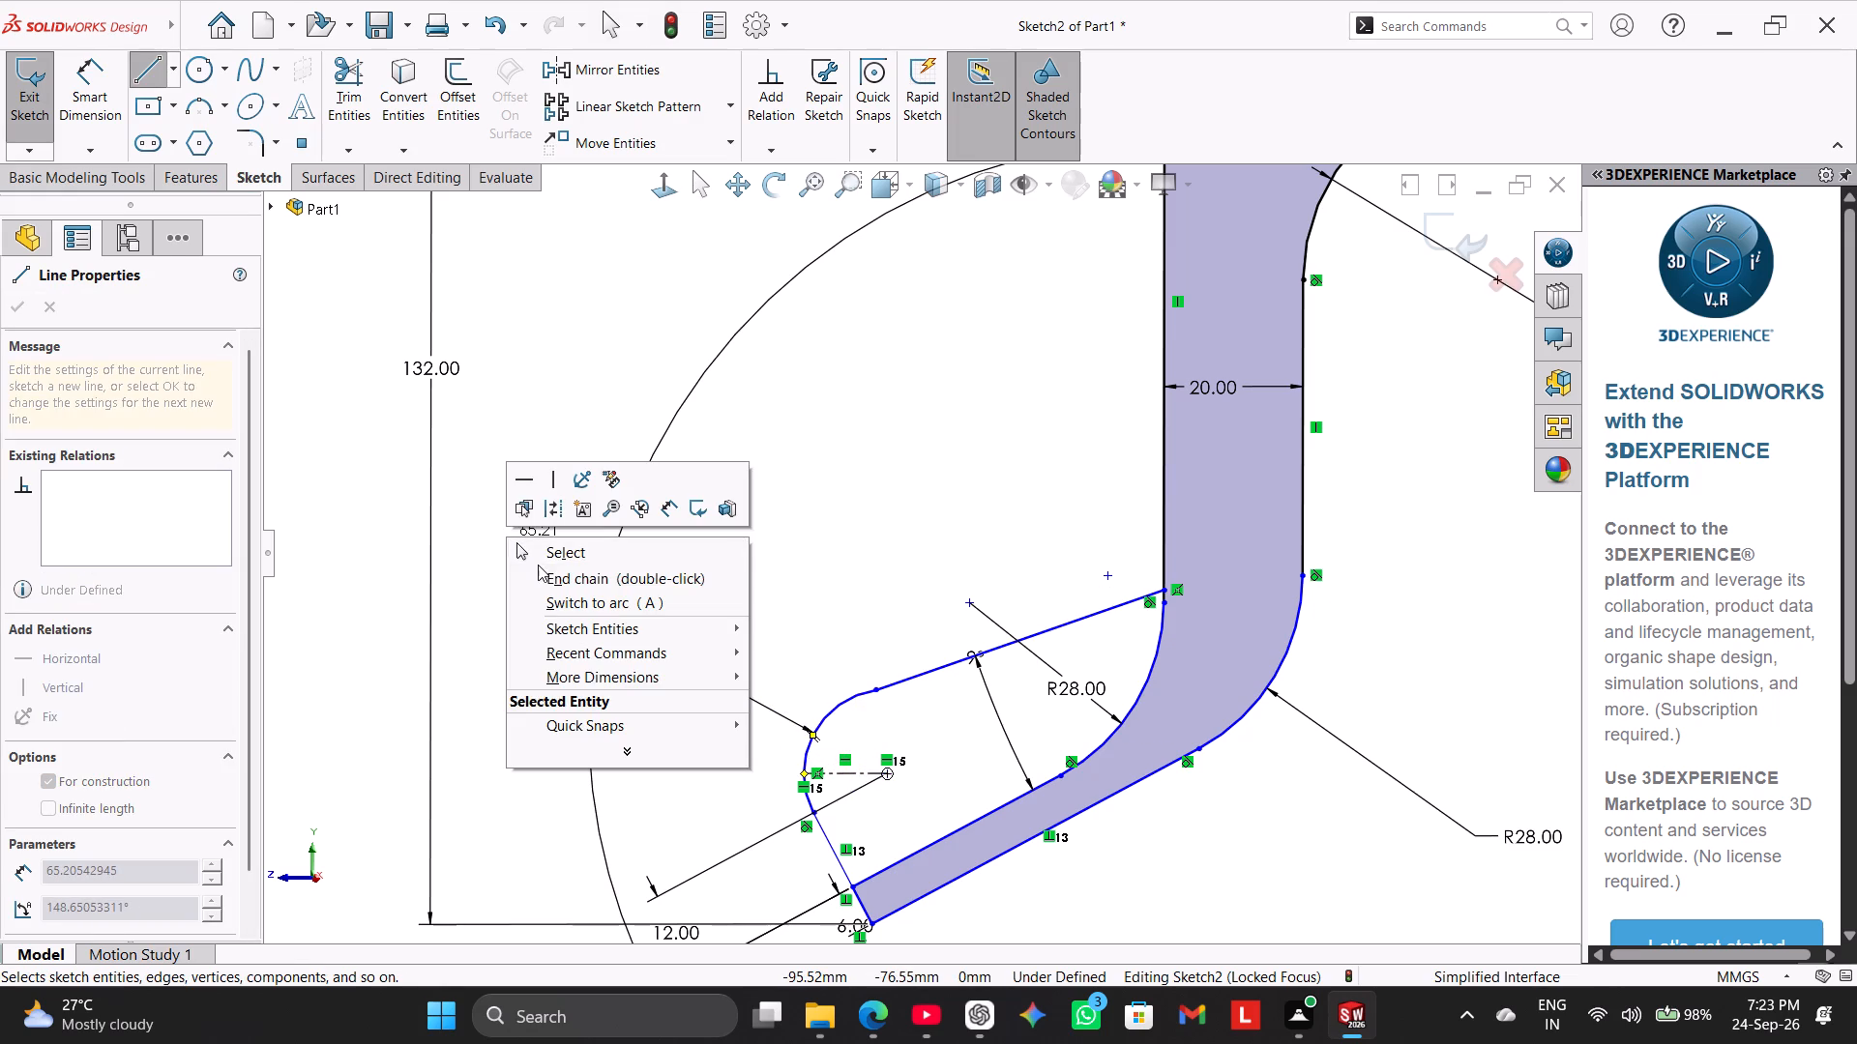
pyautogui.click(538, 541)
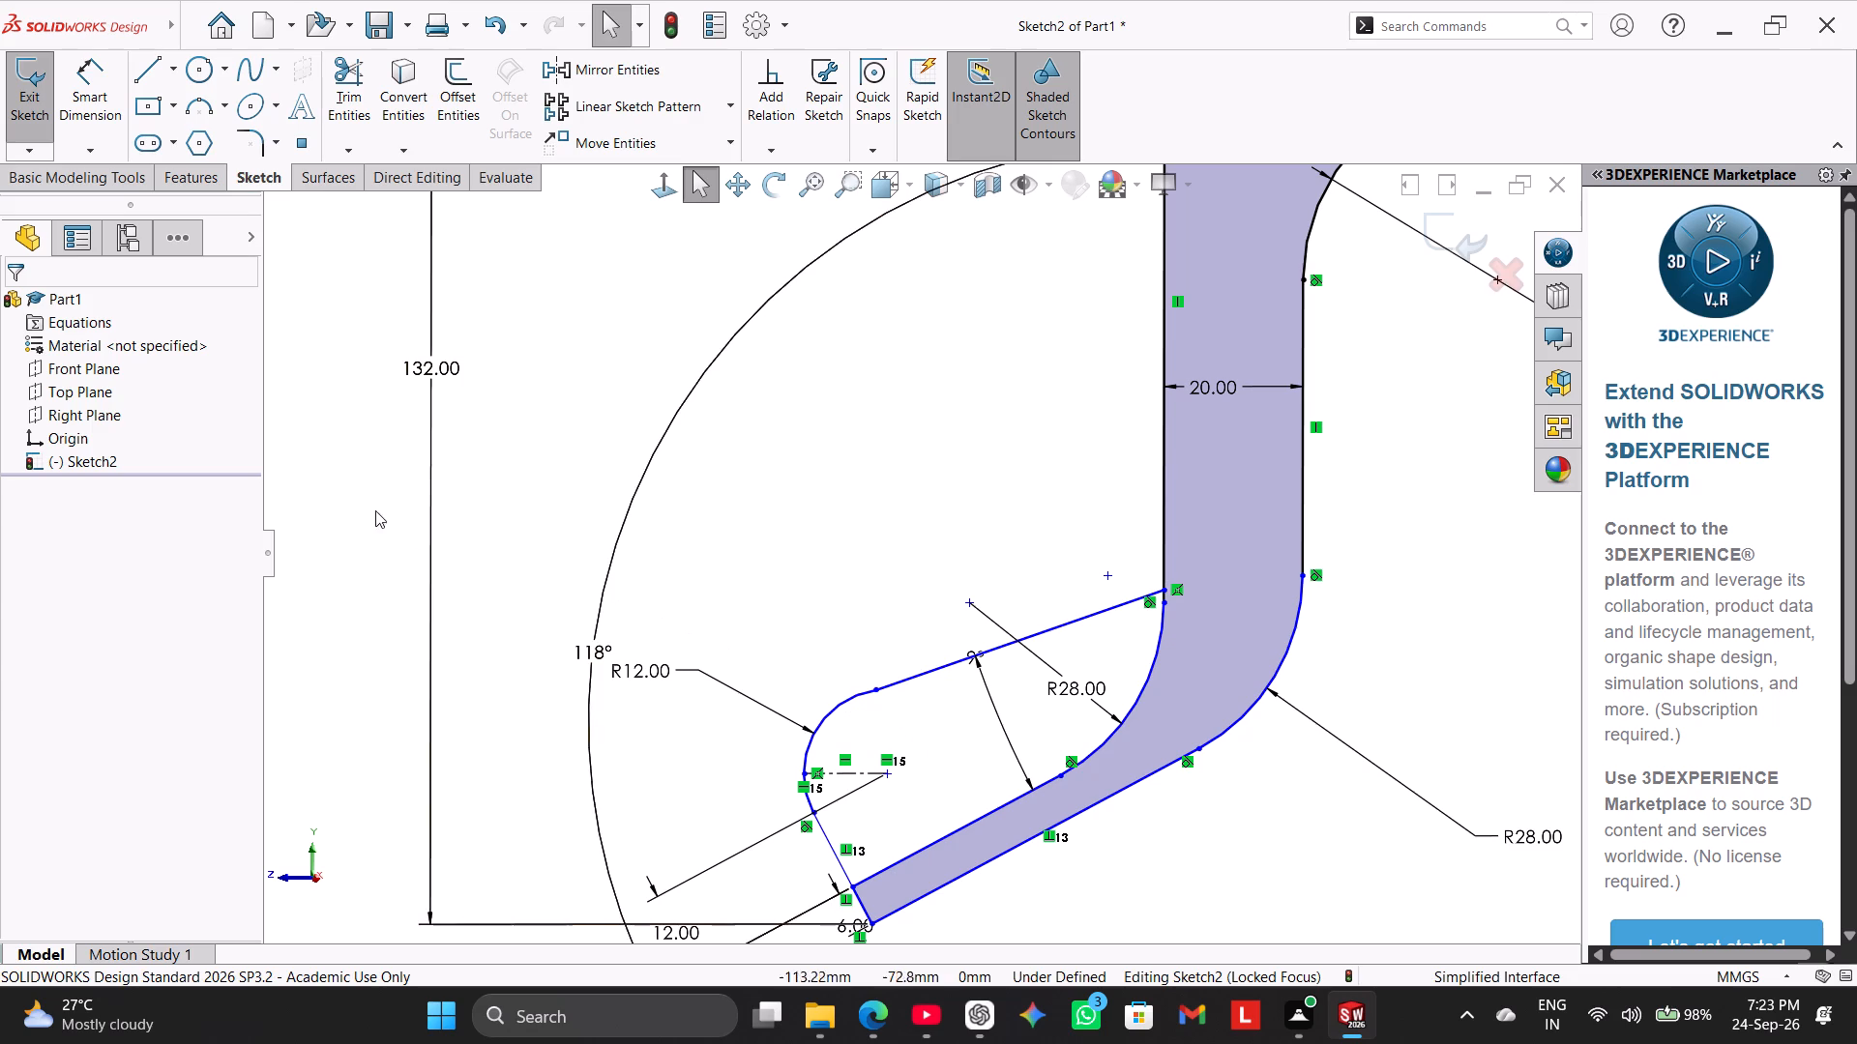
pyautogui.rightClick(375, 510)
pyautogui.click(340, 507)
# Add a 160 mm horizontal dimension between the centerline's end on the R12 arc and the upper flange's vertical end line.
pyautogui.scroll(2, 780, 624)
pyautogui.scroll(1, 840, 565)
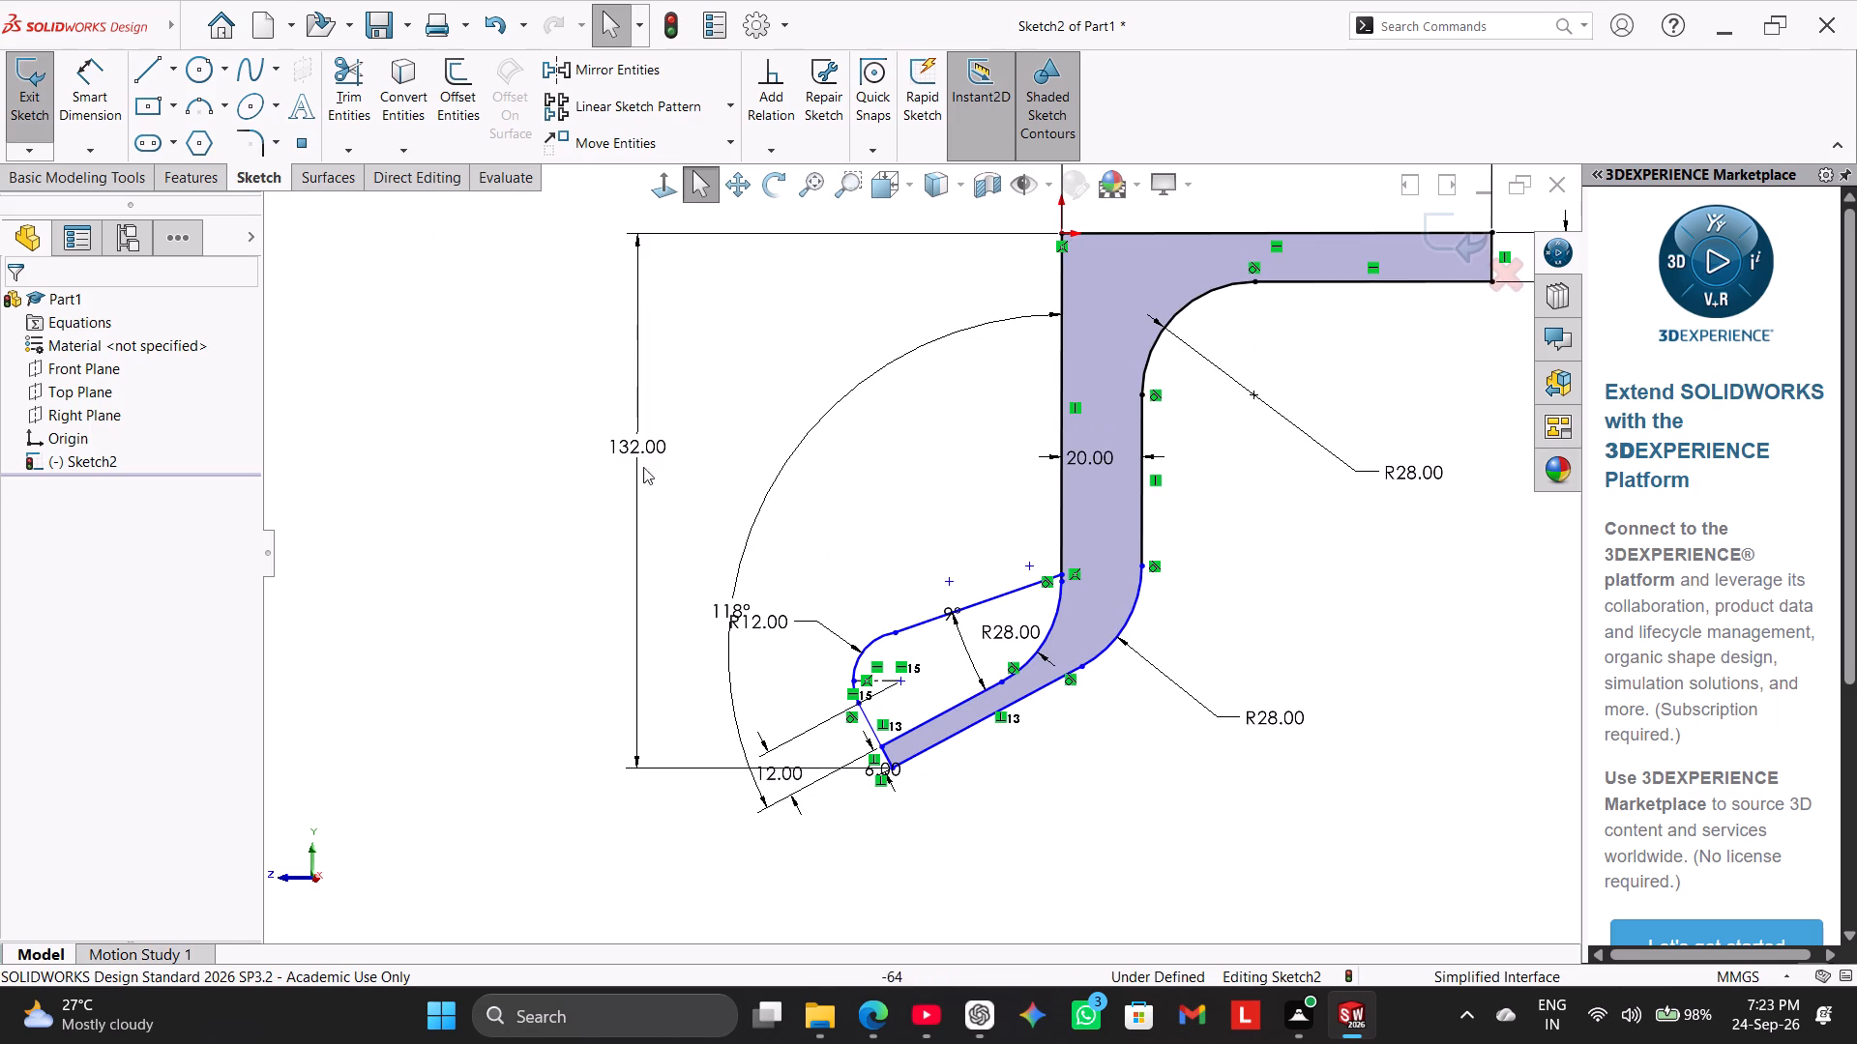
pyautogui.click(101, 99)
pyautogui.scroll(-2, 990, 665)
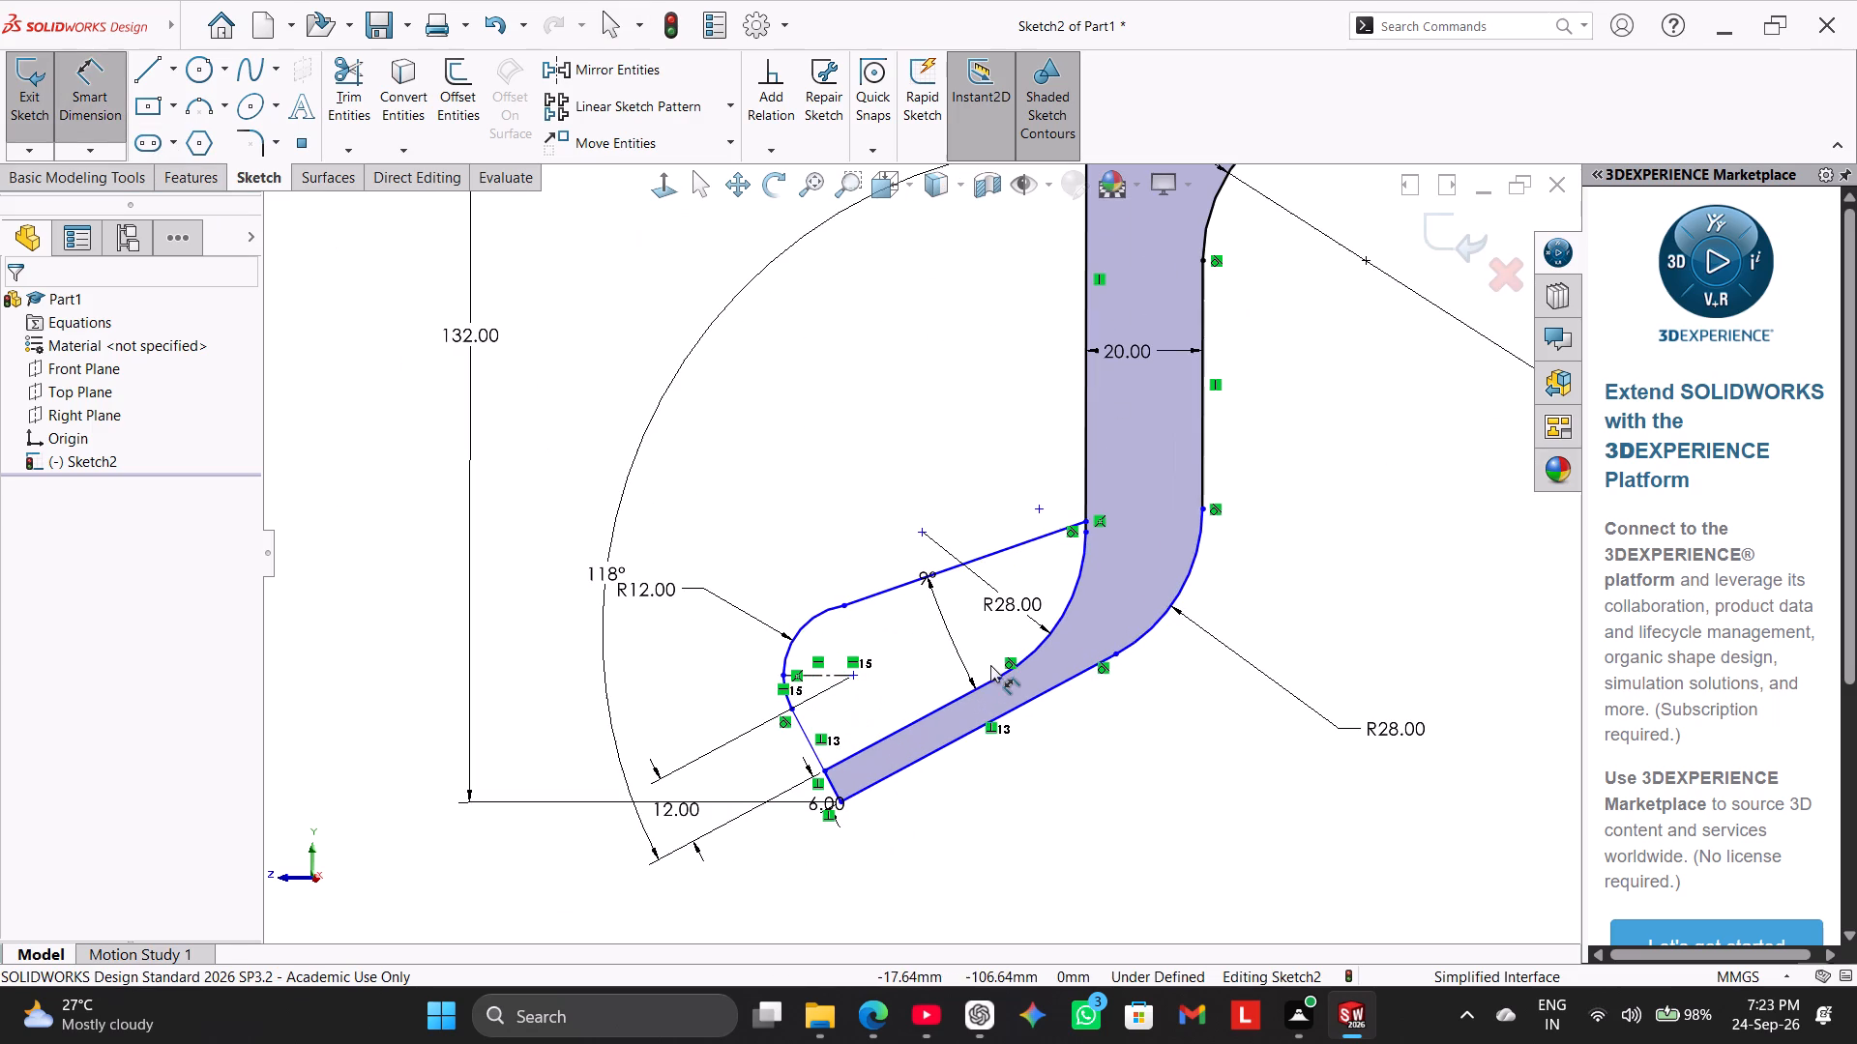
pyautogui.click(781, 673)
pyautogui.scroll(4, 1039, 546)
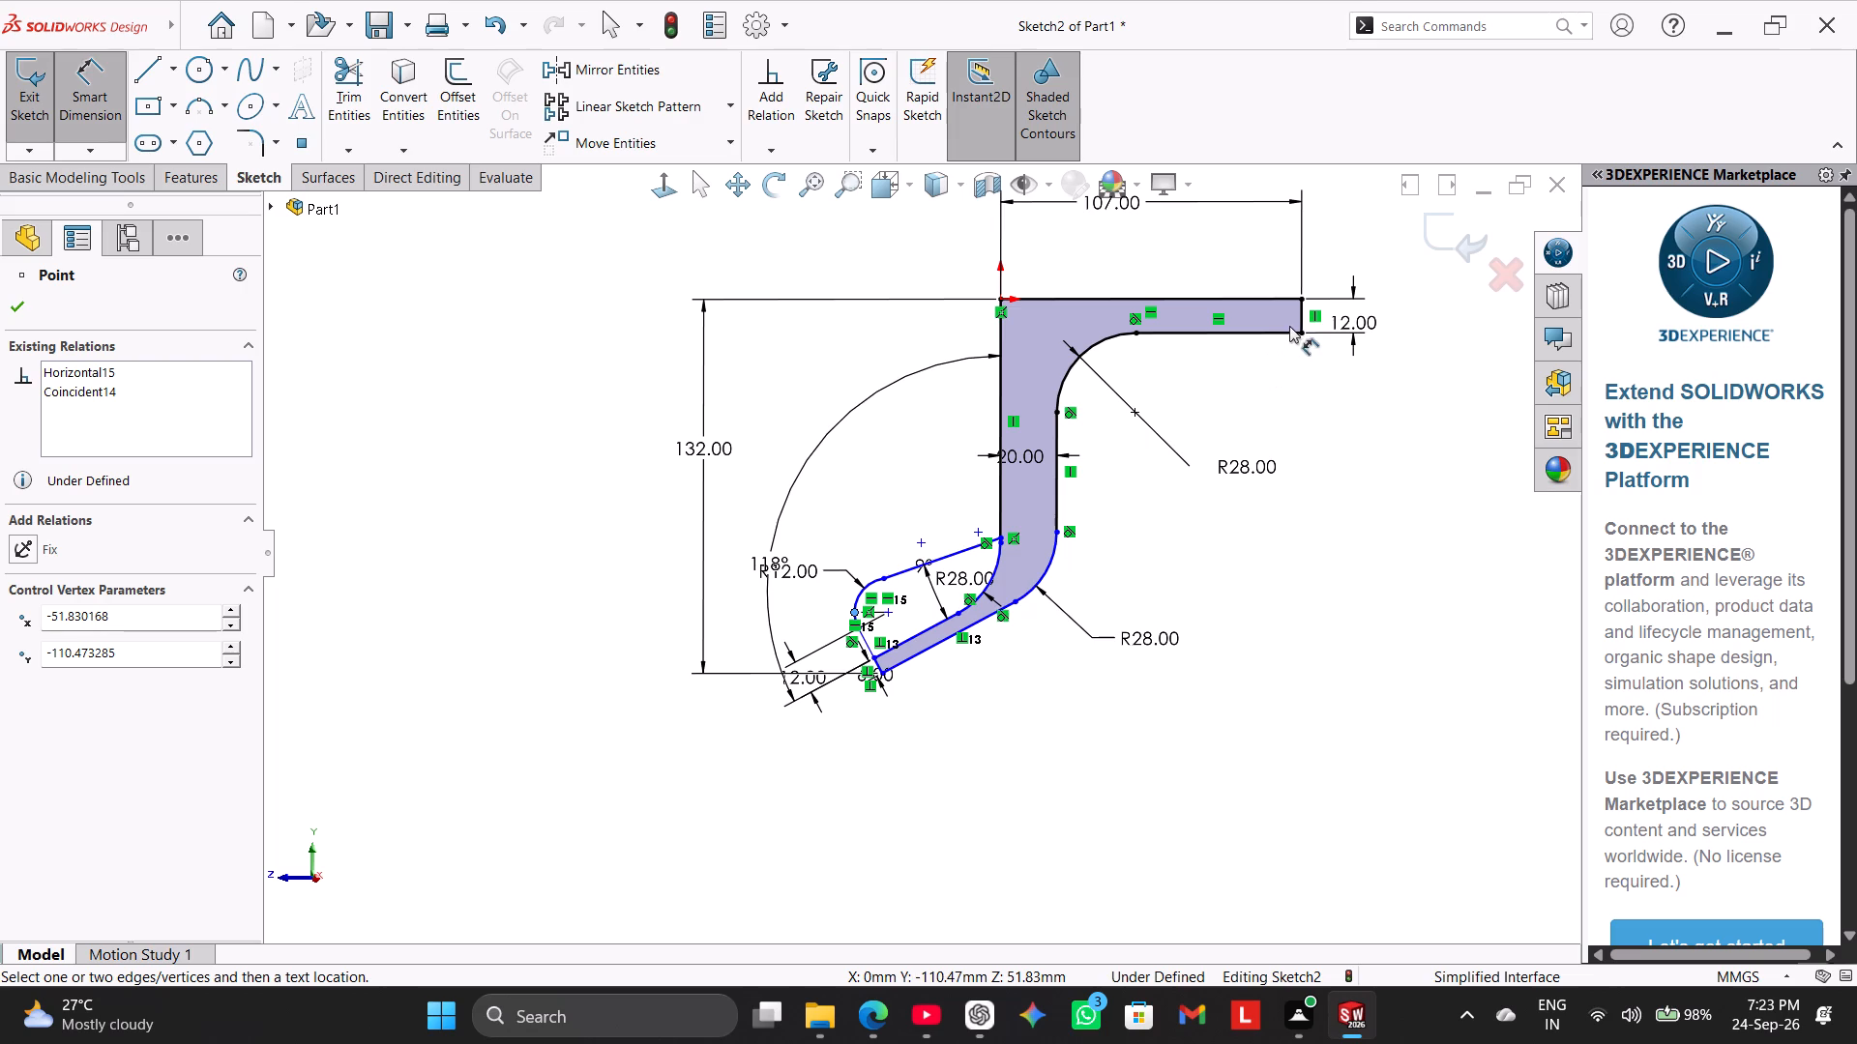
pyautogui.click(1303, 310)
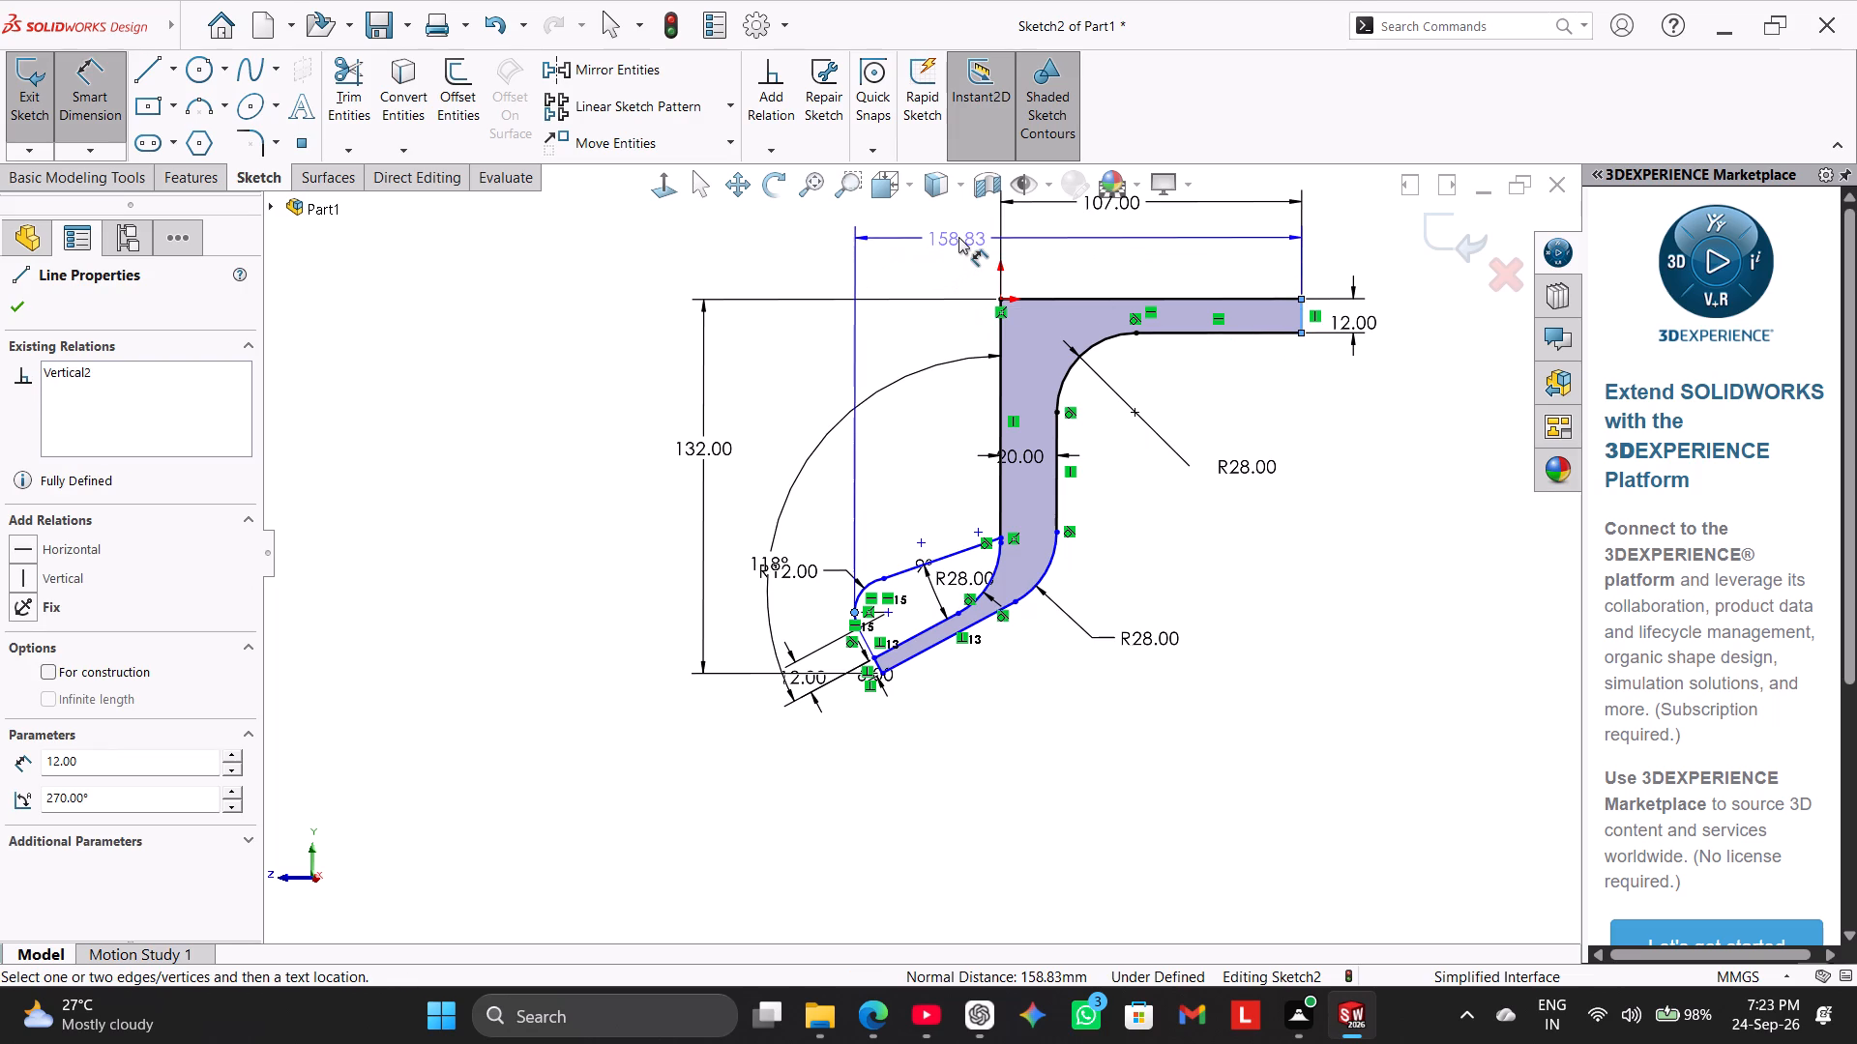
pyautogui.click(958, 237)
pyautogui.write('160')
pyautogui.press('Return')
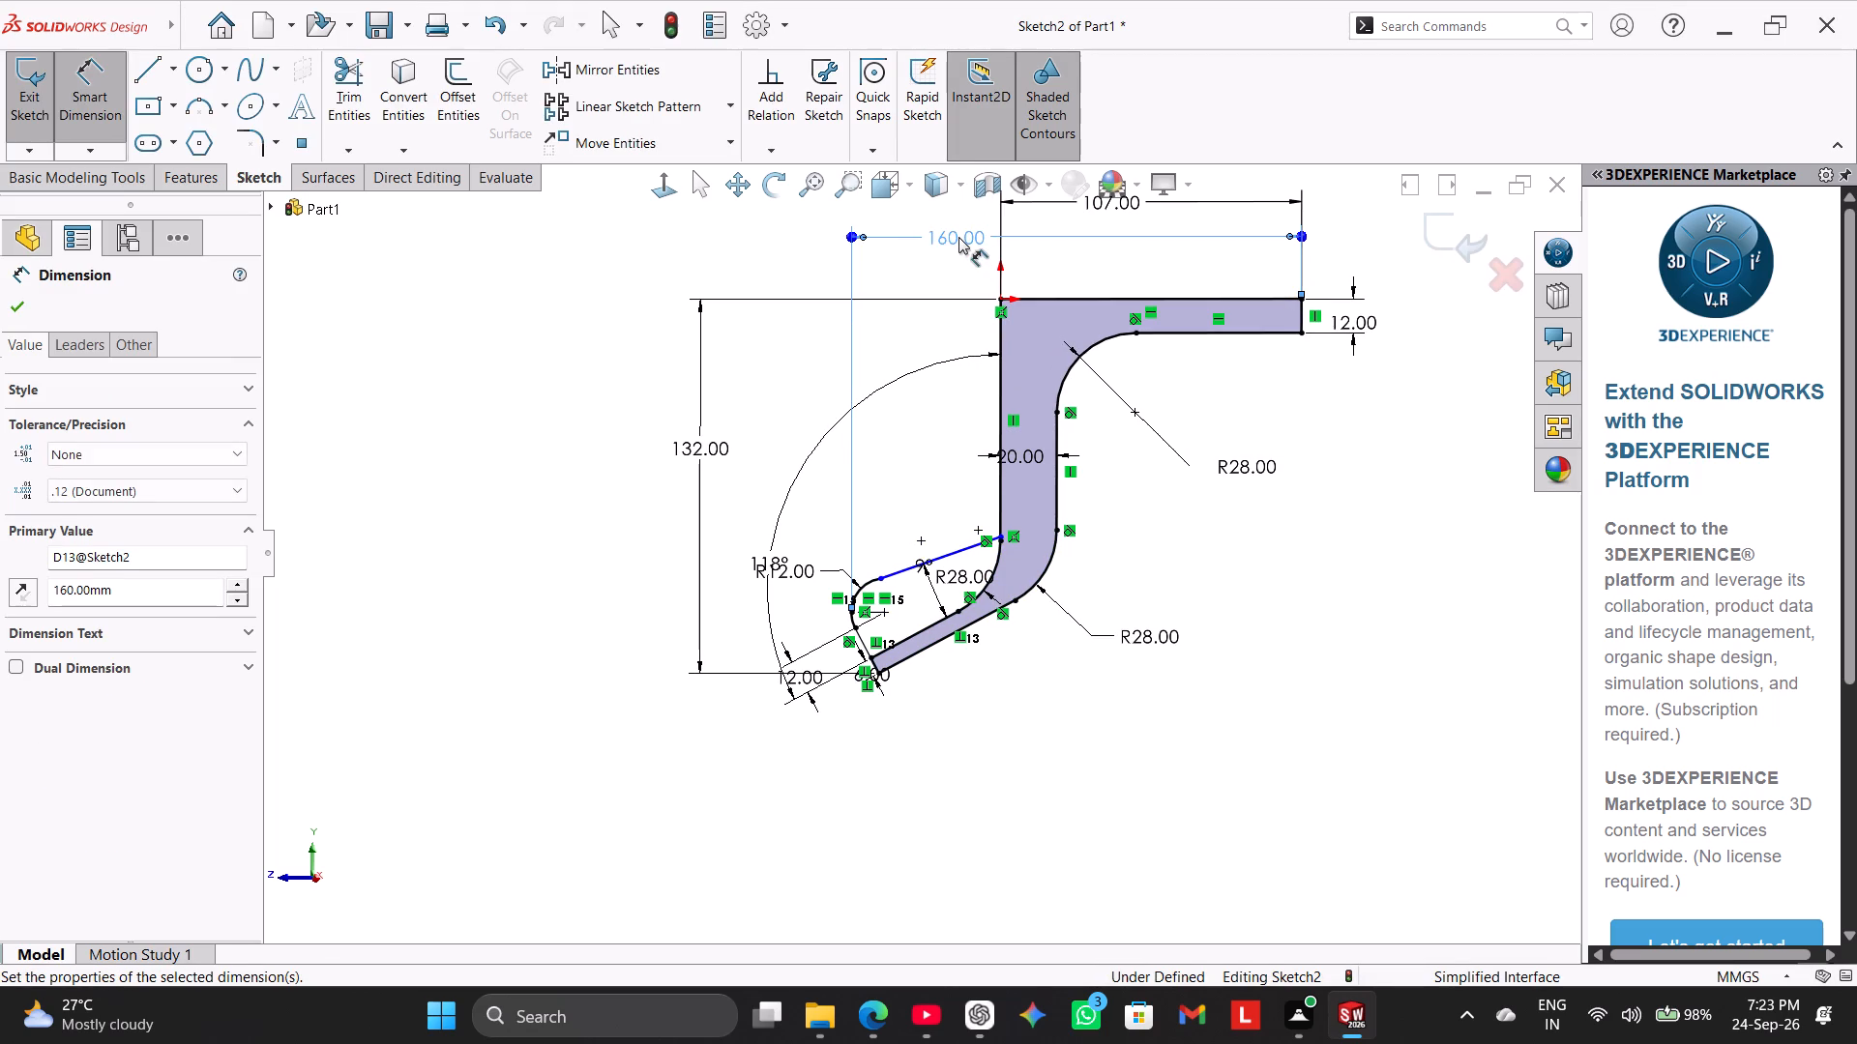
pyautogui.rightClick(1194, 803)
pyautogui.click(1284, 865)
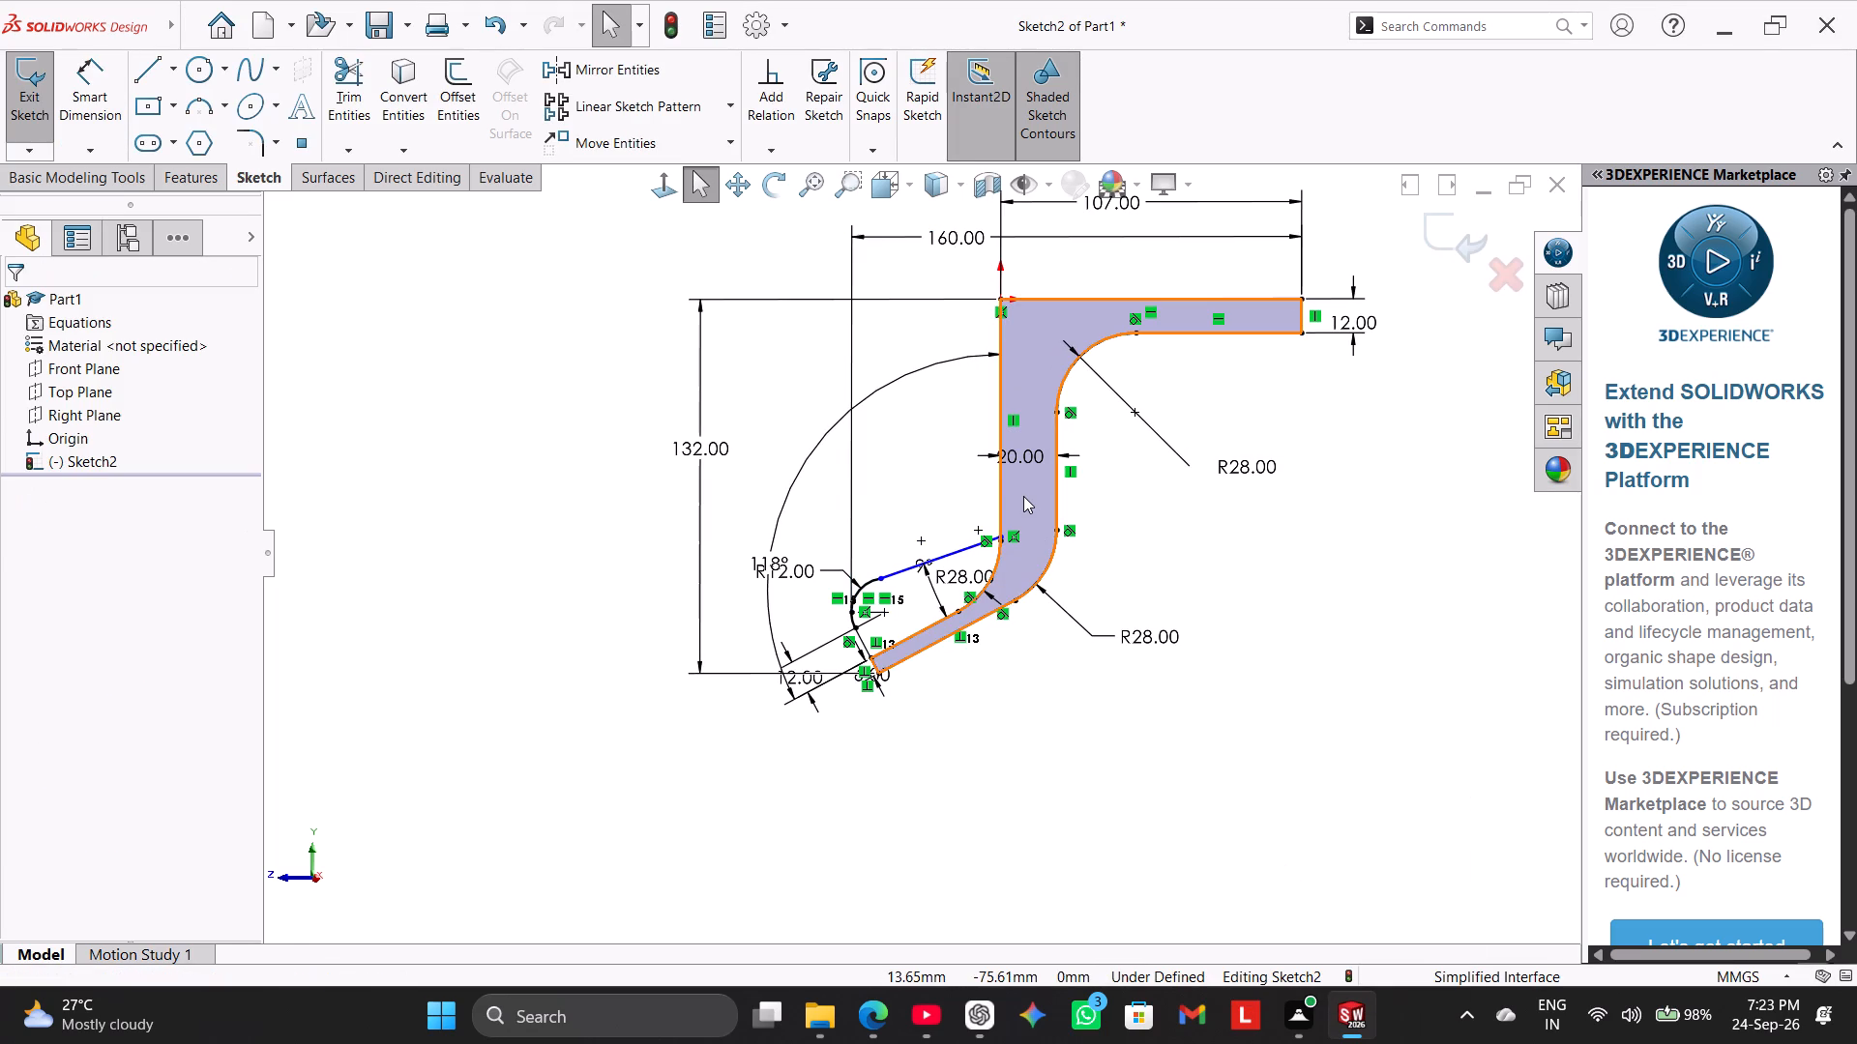
# Add a tangent relation between the R12 arc and the rib's sloping upper line.
pyautogui.scroll(-6, 1023, 496)
pyautogui.scroll(-3, 966, 609)
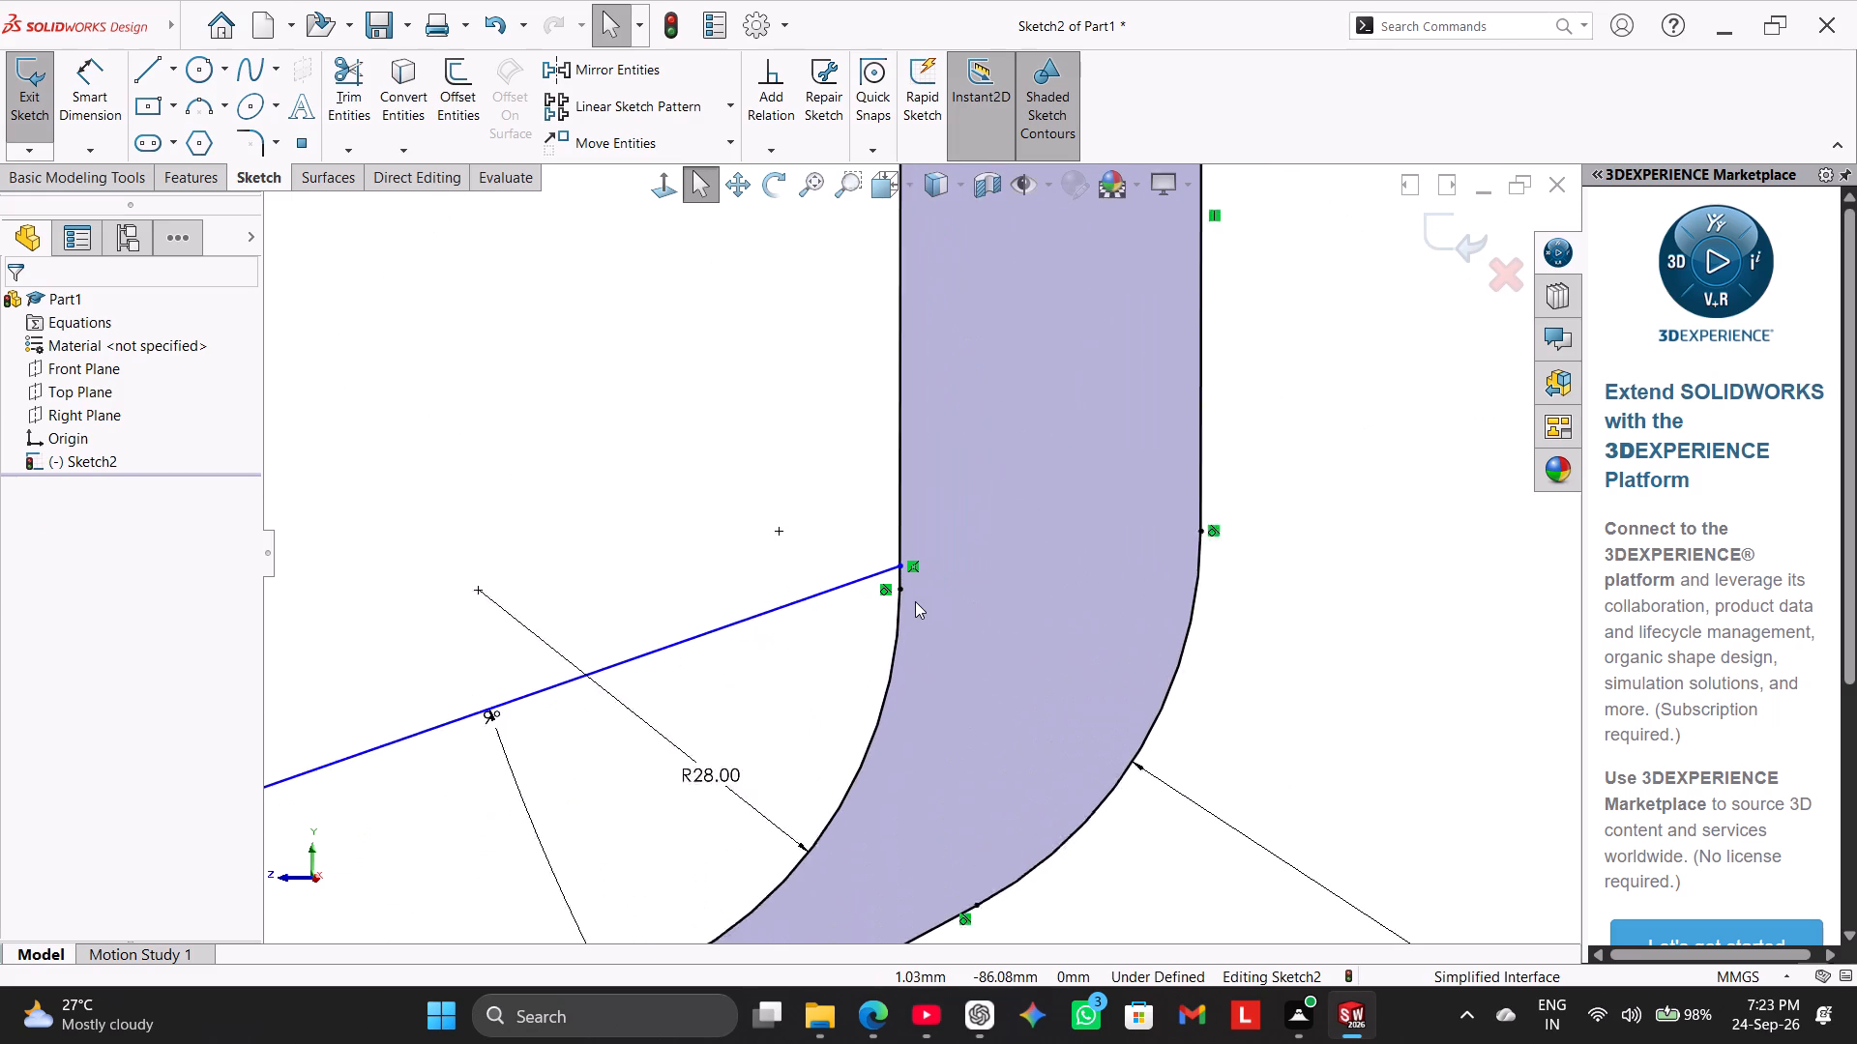
pyautogui.scroll(-6, 915, 601)
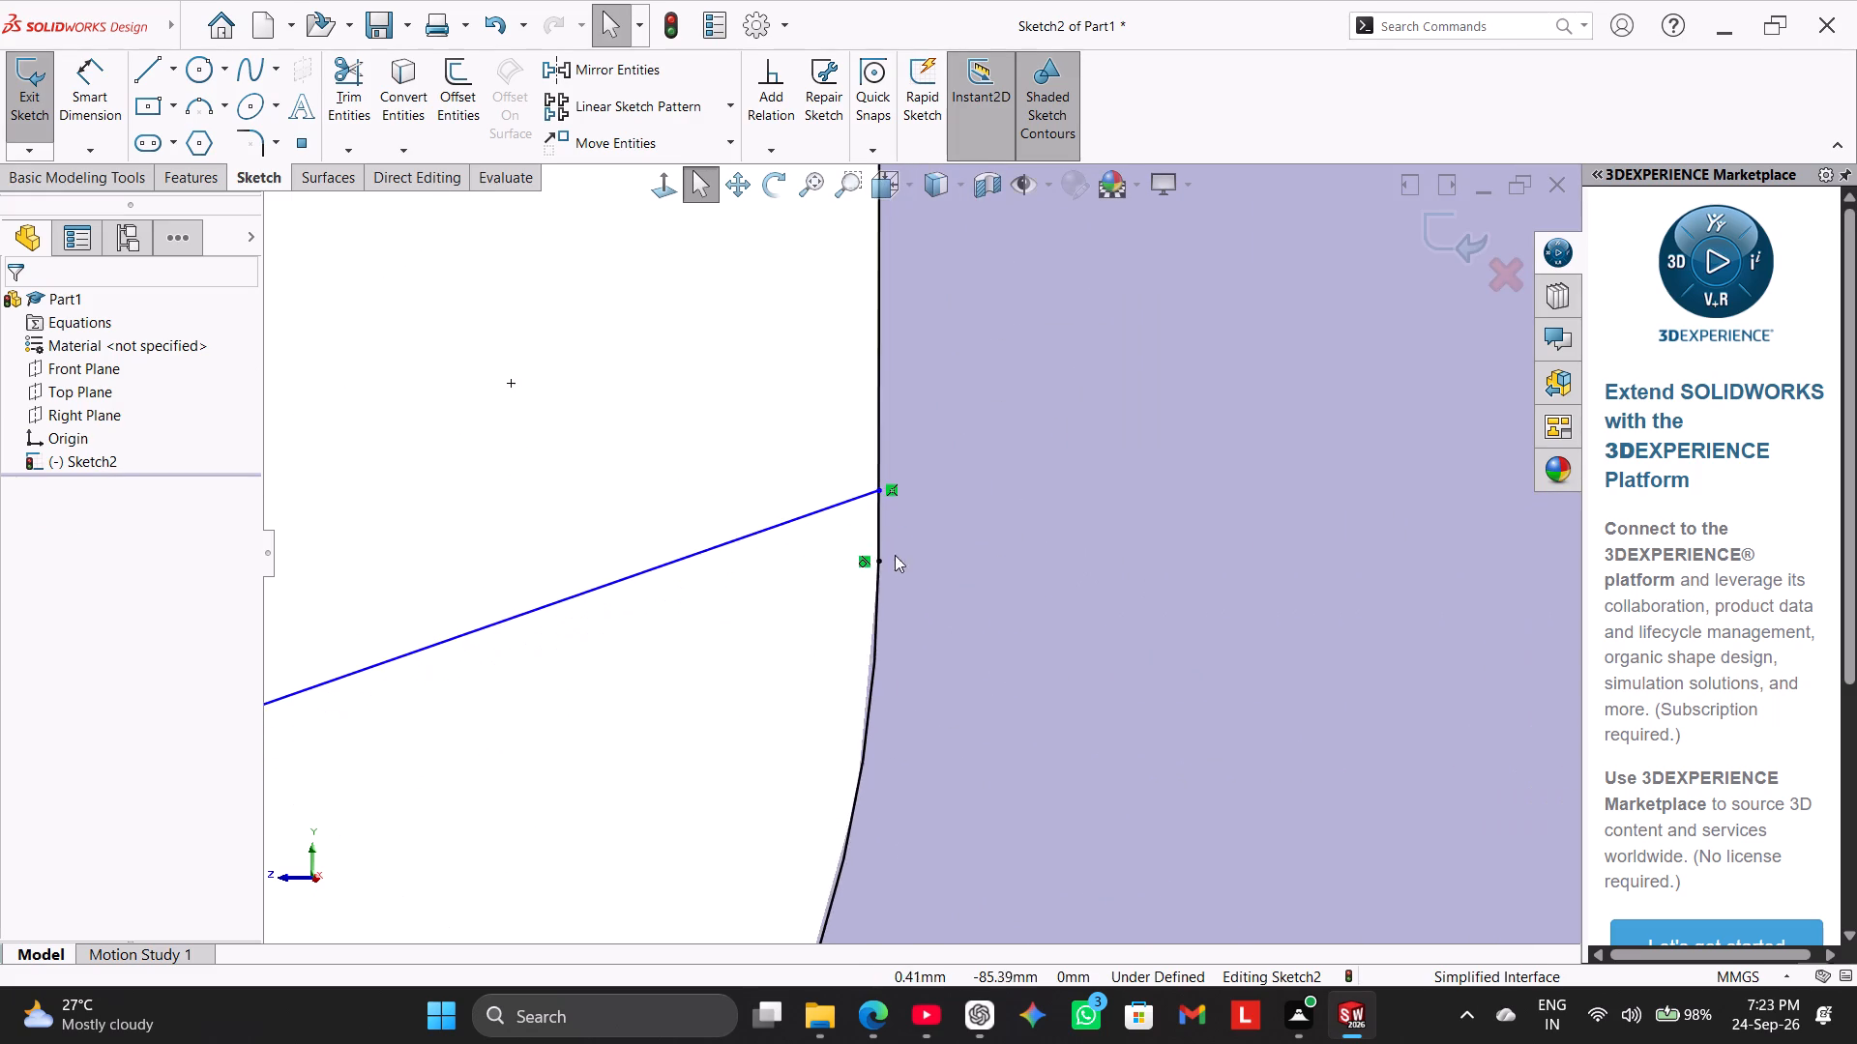
pyautogui.scroll(-3, 885, 538)
pyautogui.scroll(11, 885, 538)
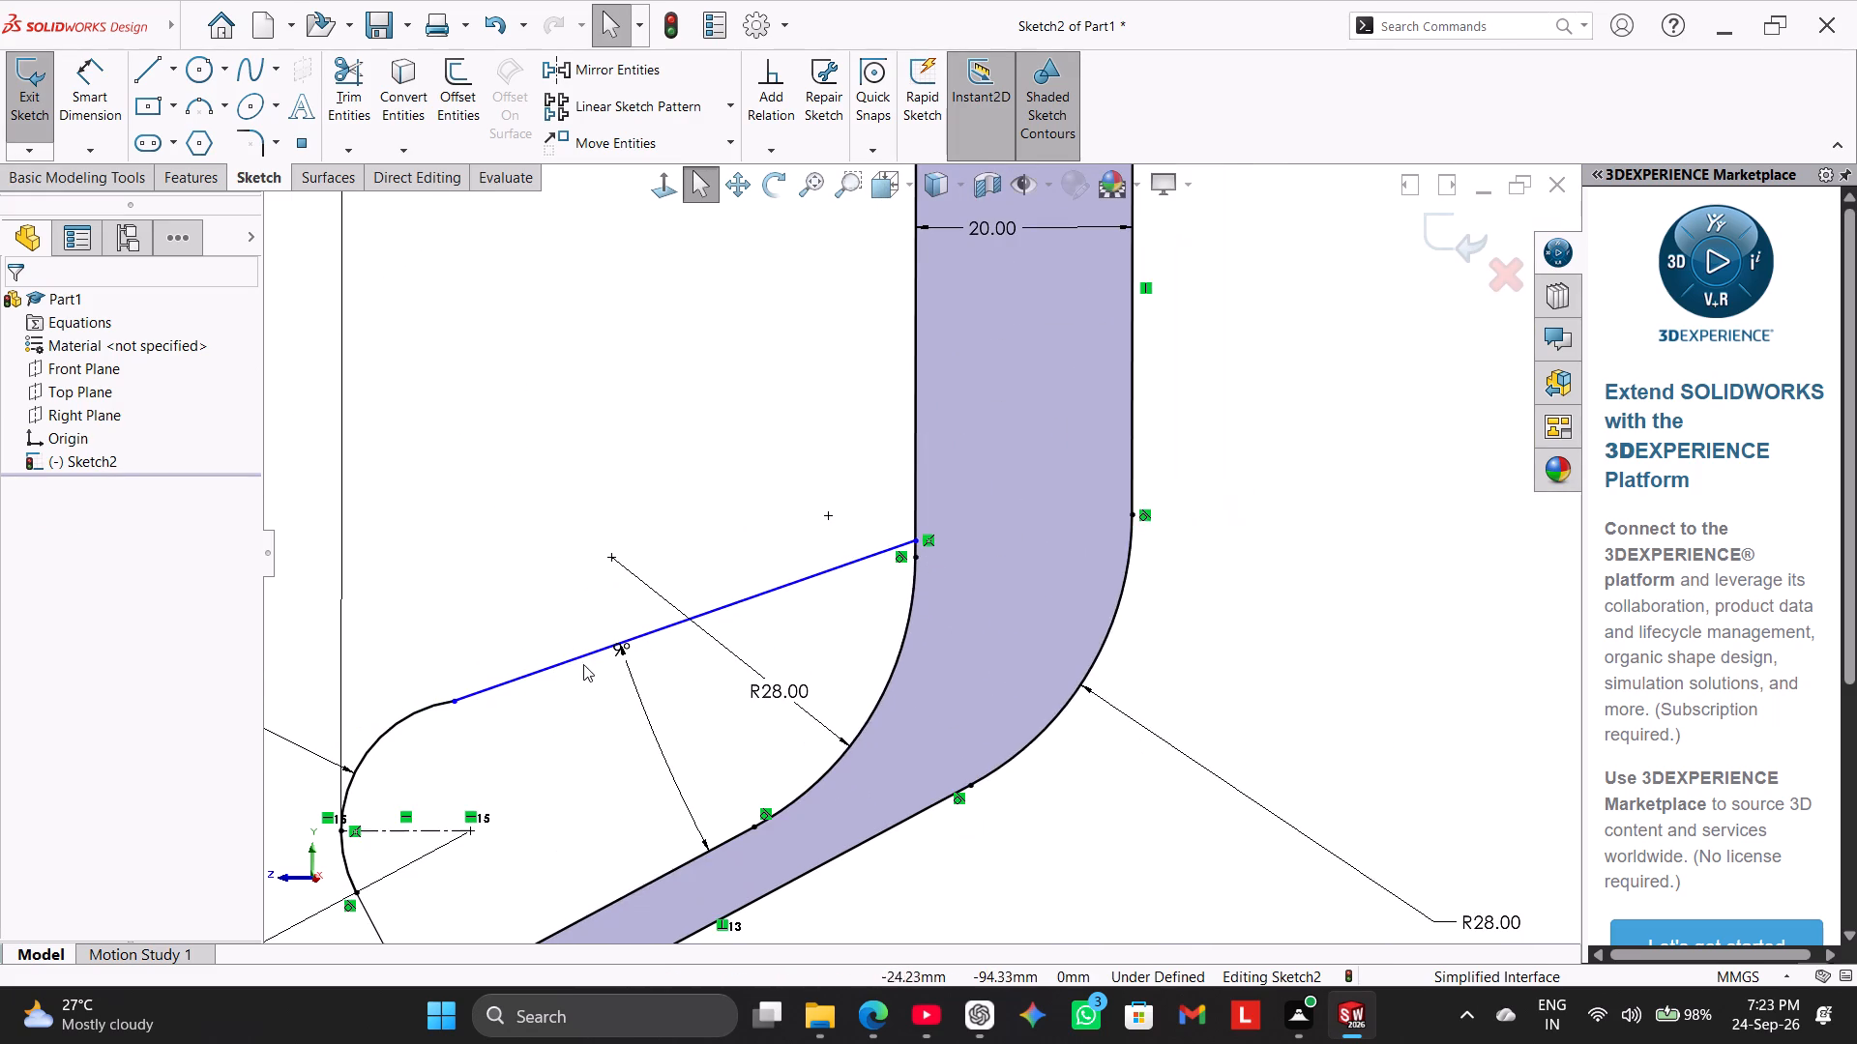
pyautogui.scroll(-2, 579, 664)
pyautogui.scroll(2, 583, 665)
pyautogui.keyDown('ctrl'); pyautogui.click(640, 643); pyautogui.keyUp('ctrl')
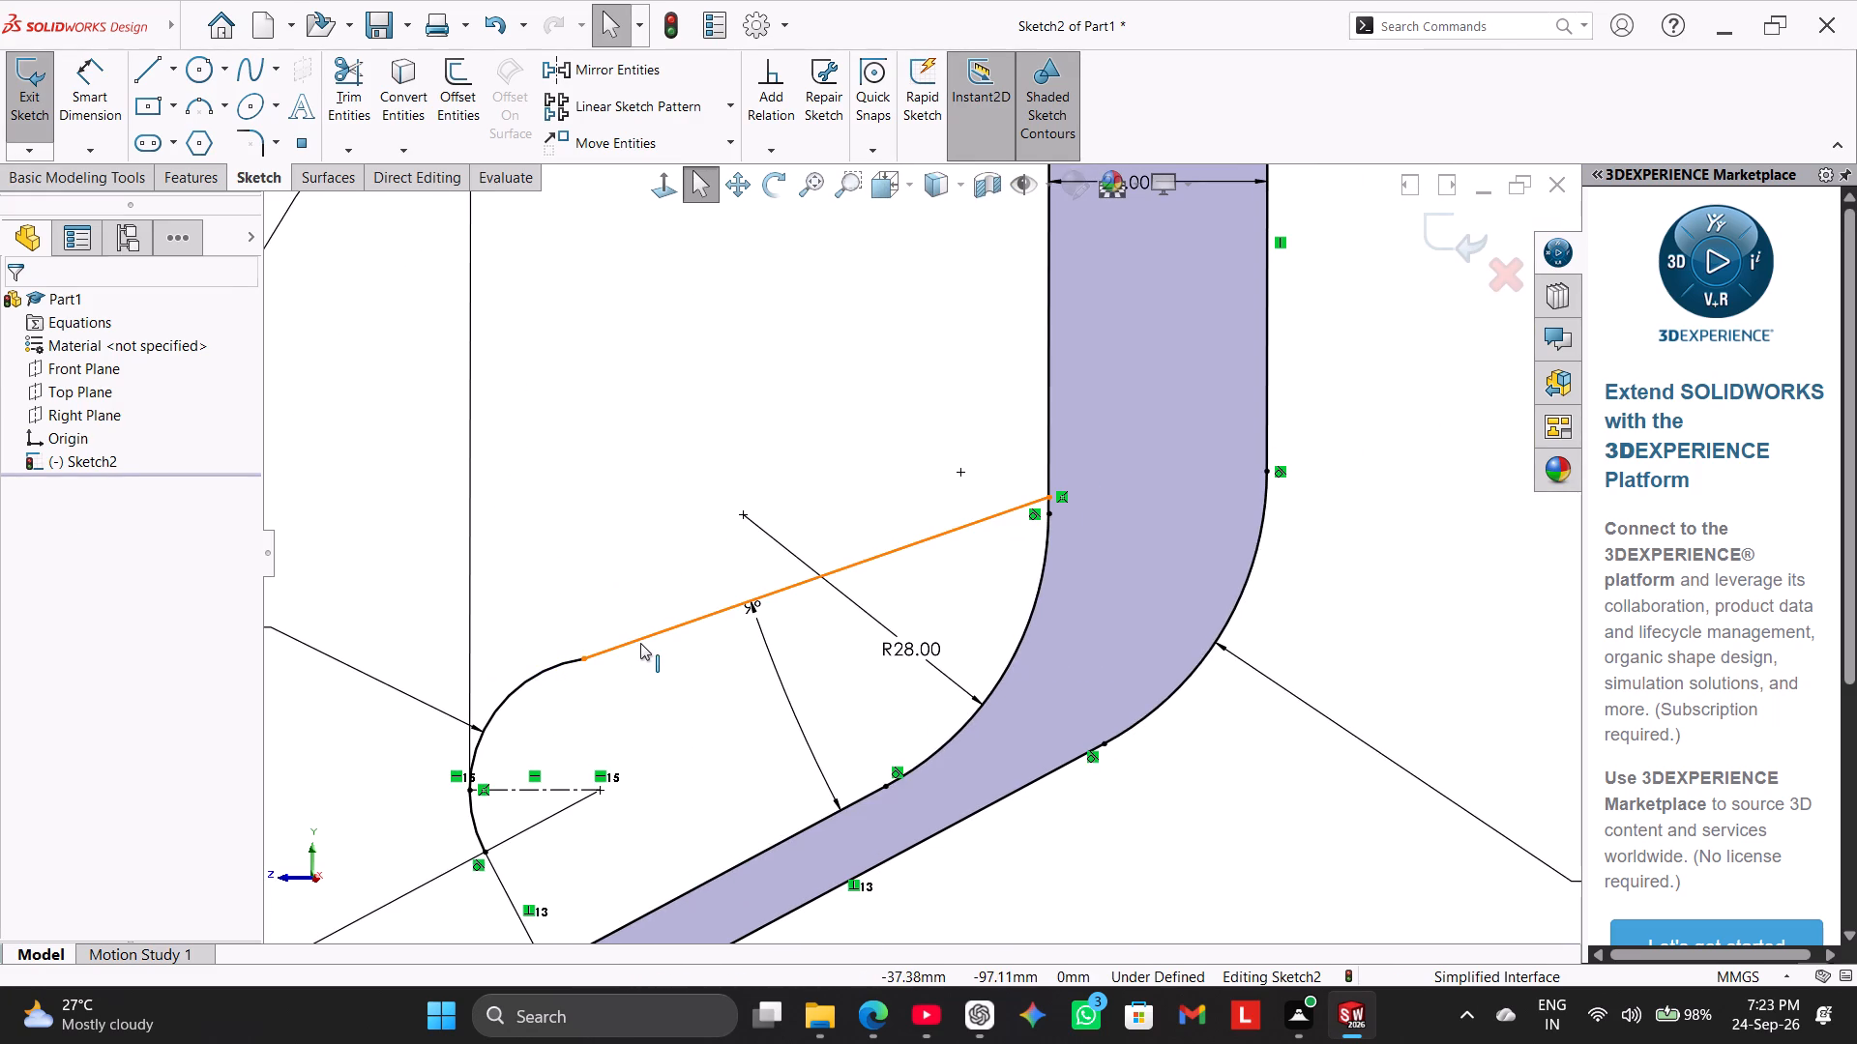
pyautogui.keyDown('ctrl'); pyautogui.click(559, 662); pyautogui.keyUp('ctrl')
pyautogui.click(622, 577)
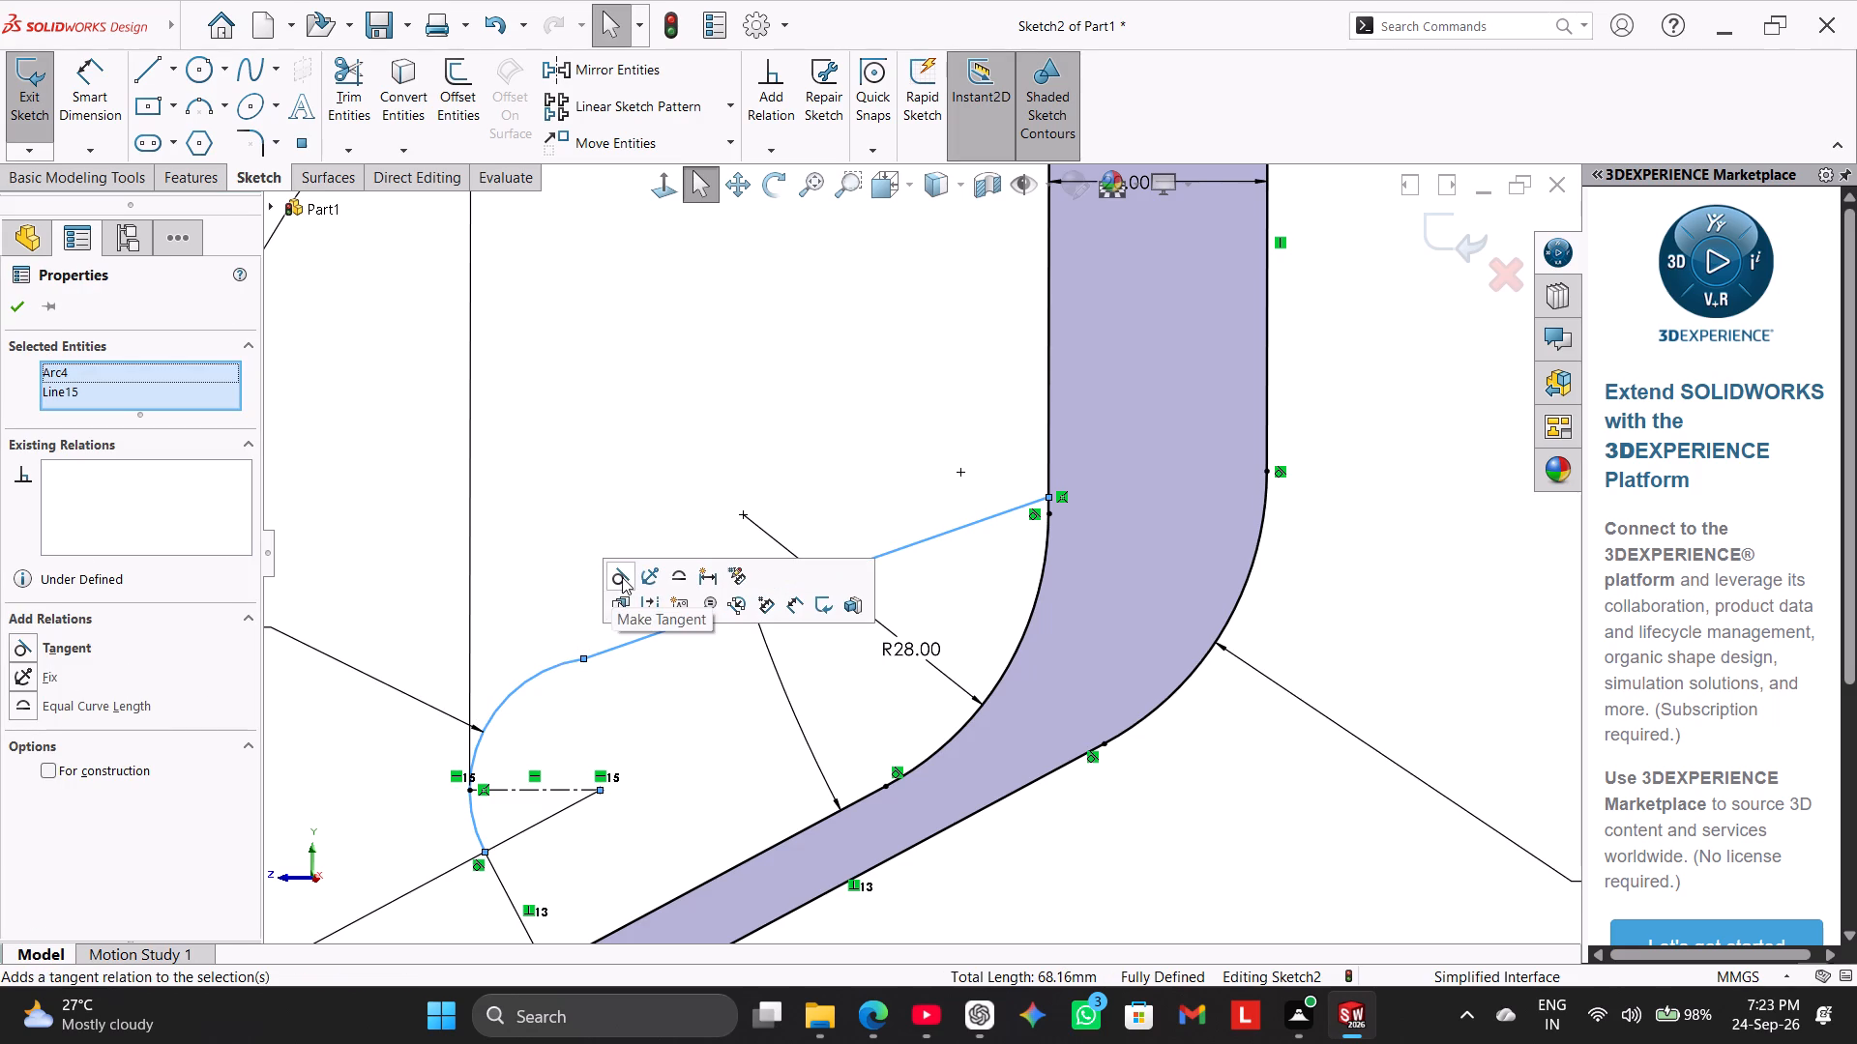
pyautogui.click(20, 311)
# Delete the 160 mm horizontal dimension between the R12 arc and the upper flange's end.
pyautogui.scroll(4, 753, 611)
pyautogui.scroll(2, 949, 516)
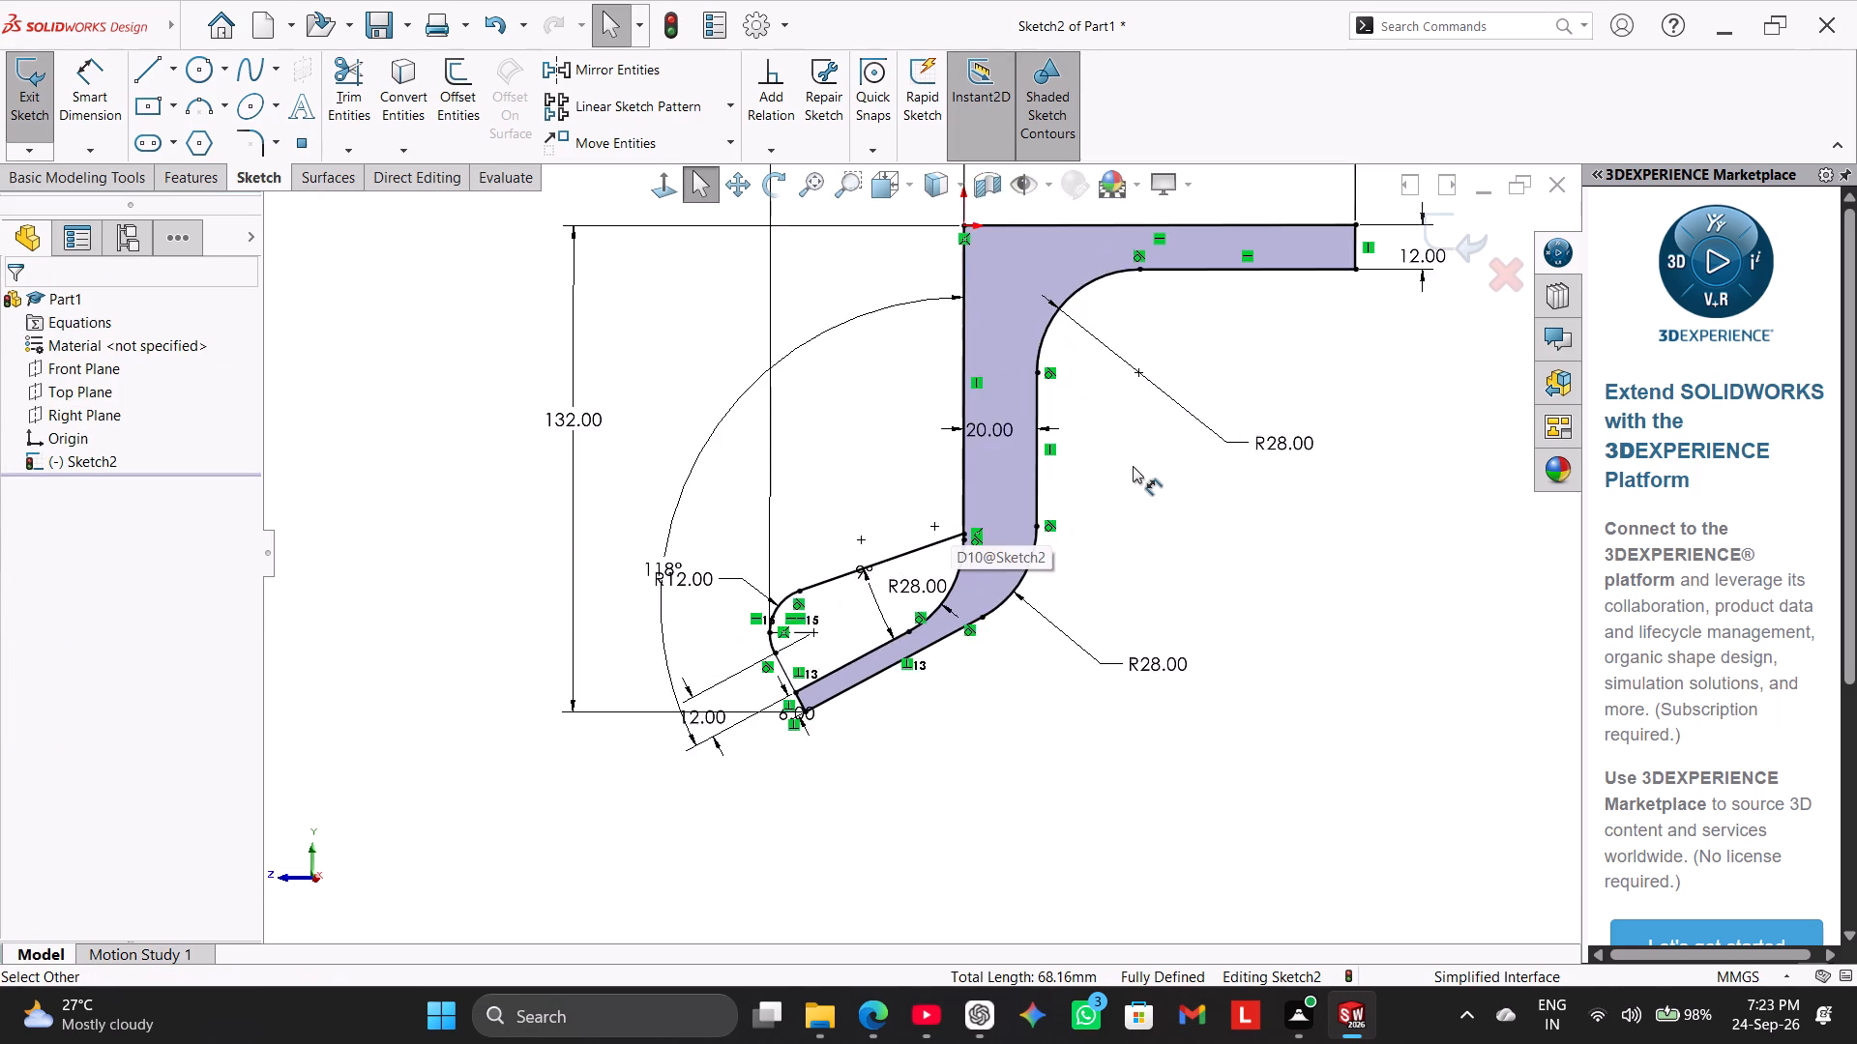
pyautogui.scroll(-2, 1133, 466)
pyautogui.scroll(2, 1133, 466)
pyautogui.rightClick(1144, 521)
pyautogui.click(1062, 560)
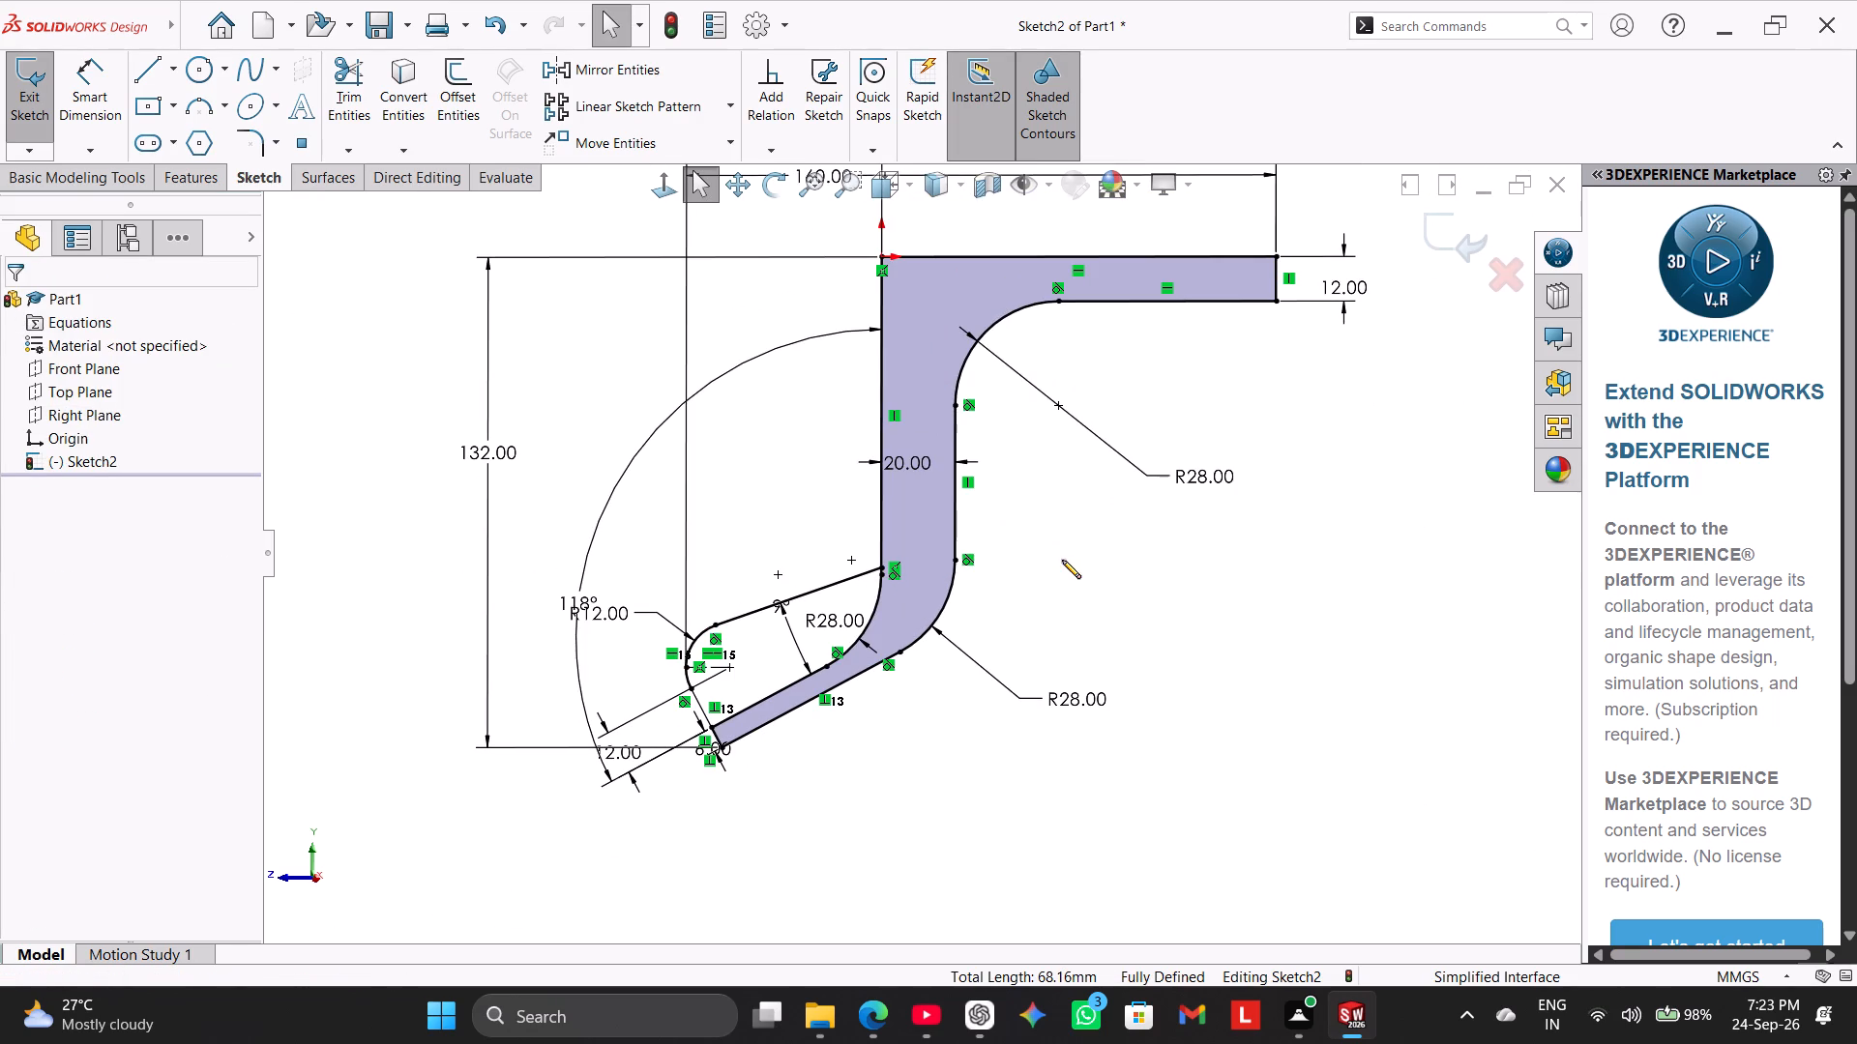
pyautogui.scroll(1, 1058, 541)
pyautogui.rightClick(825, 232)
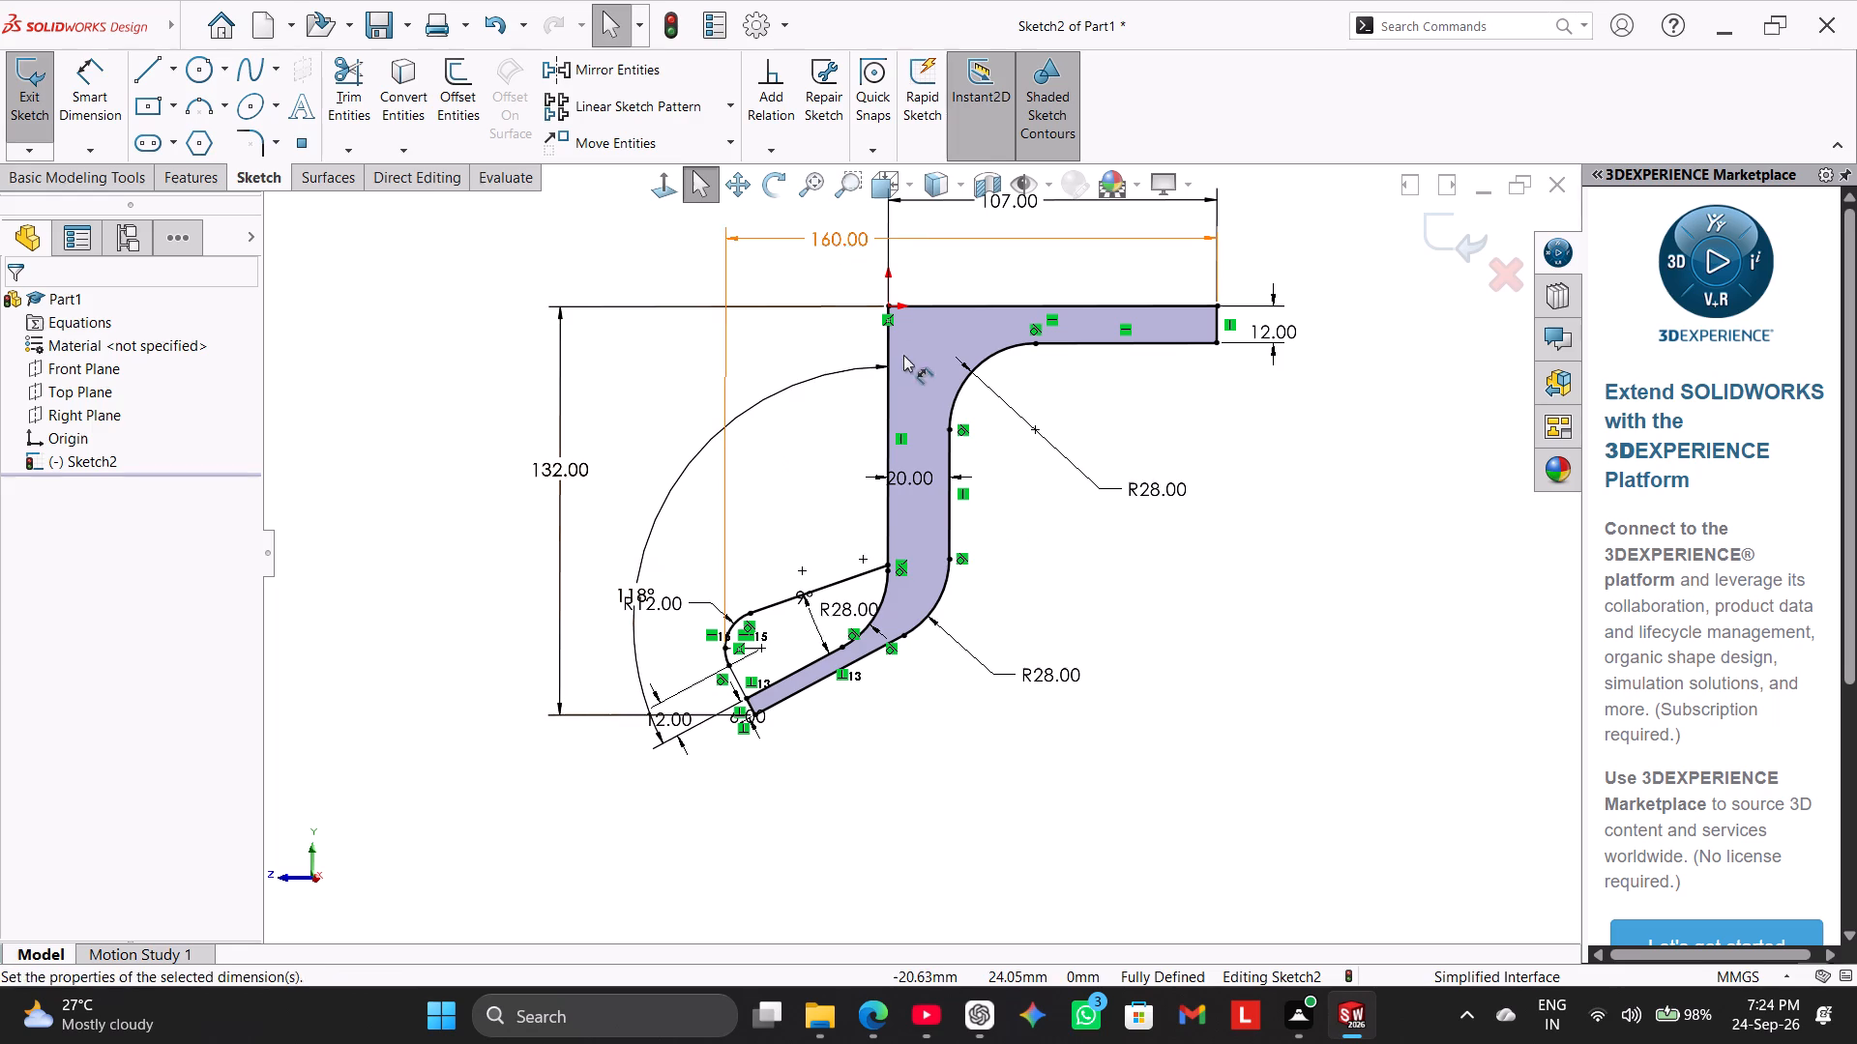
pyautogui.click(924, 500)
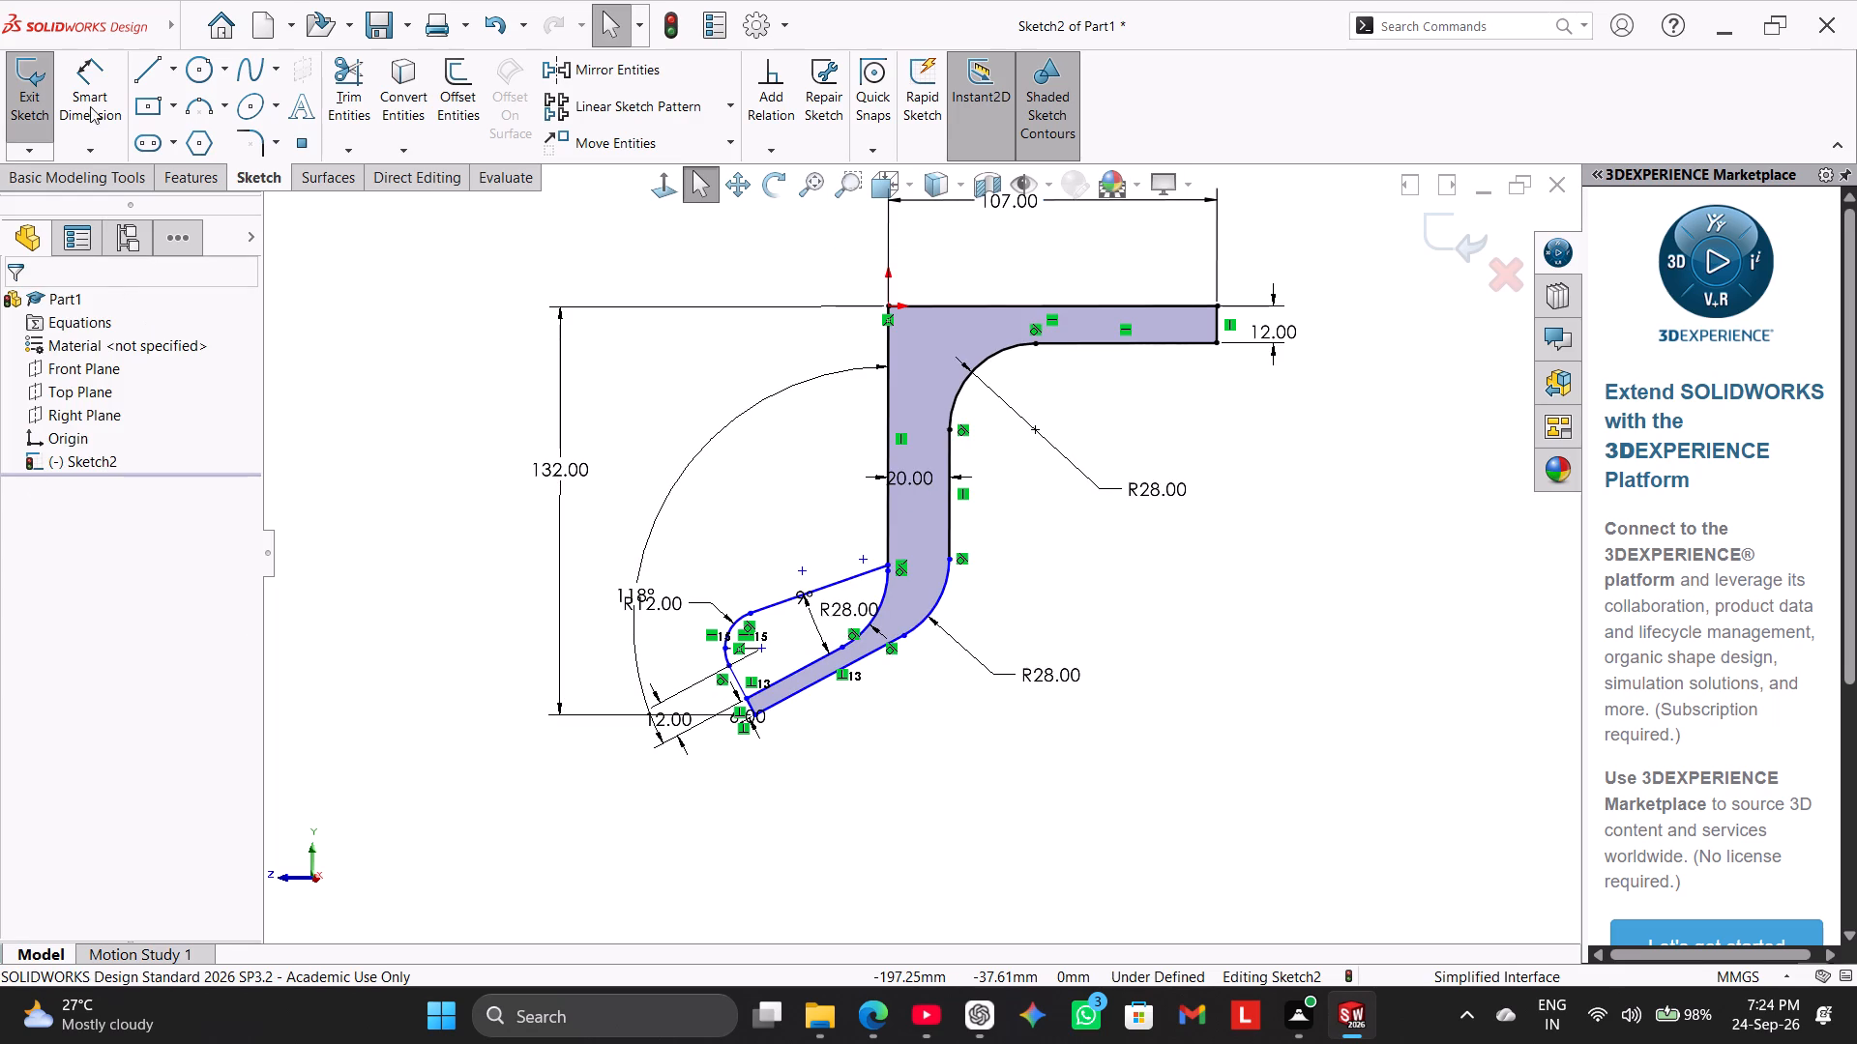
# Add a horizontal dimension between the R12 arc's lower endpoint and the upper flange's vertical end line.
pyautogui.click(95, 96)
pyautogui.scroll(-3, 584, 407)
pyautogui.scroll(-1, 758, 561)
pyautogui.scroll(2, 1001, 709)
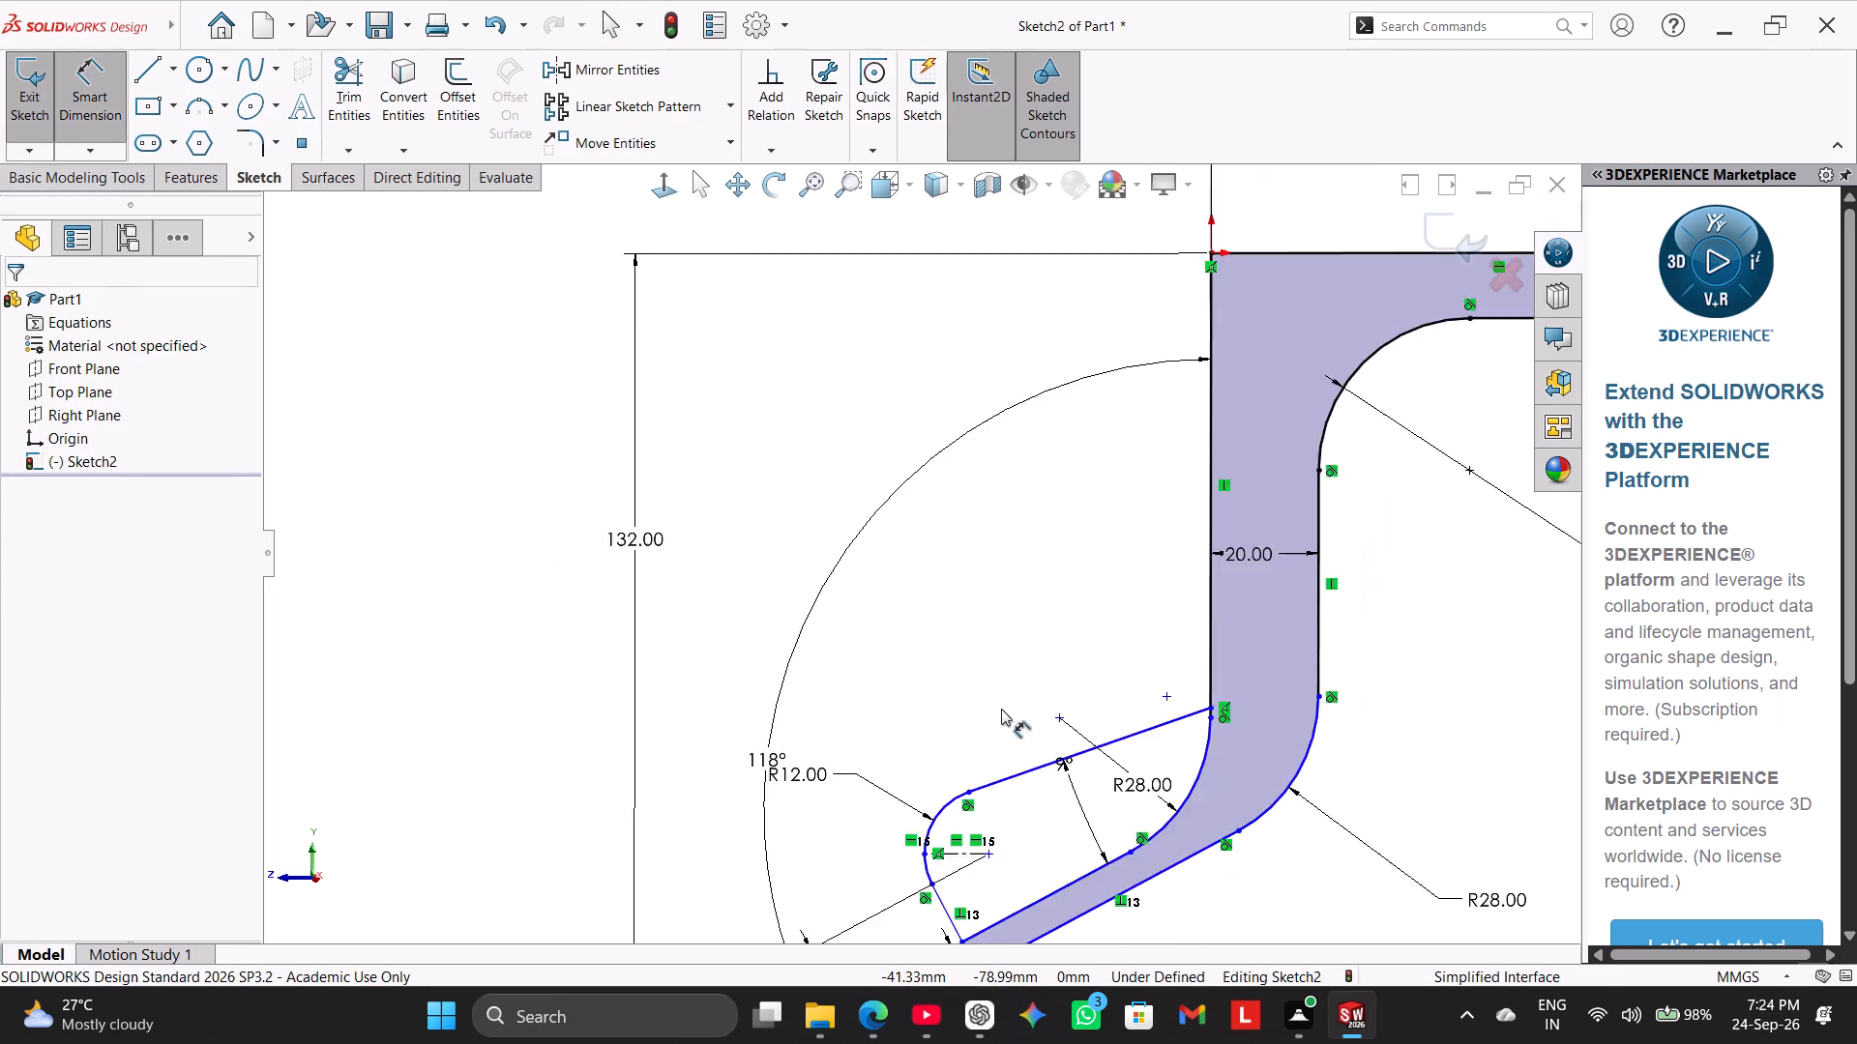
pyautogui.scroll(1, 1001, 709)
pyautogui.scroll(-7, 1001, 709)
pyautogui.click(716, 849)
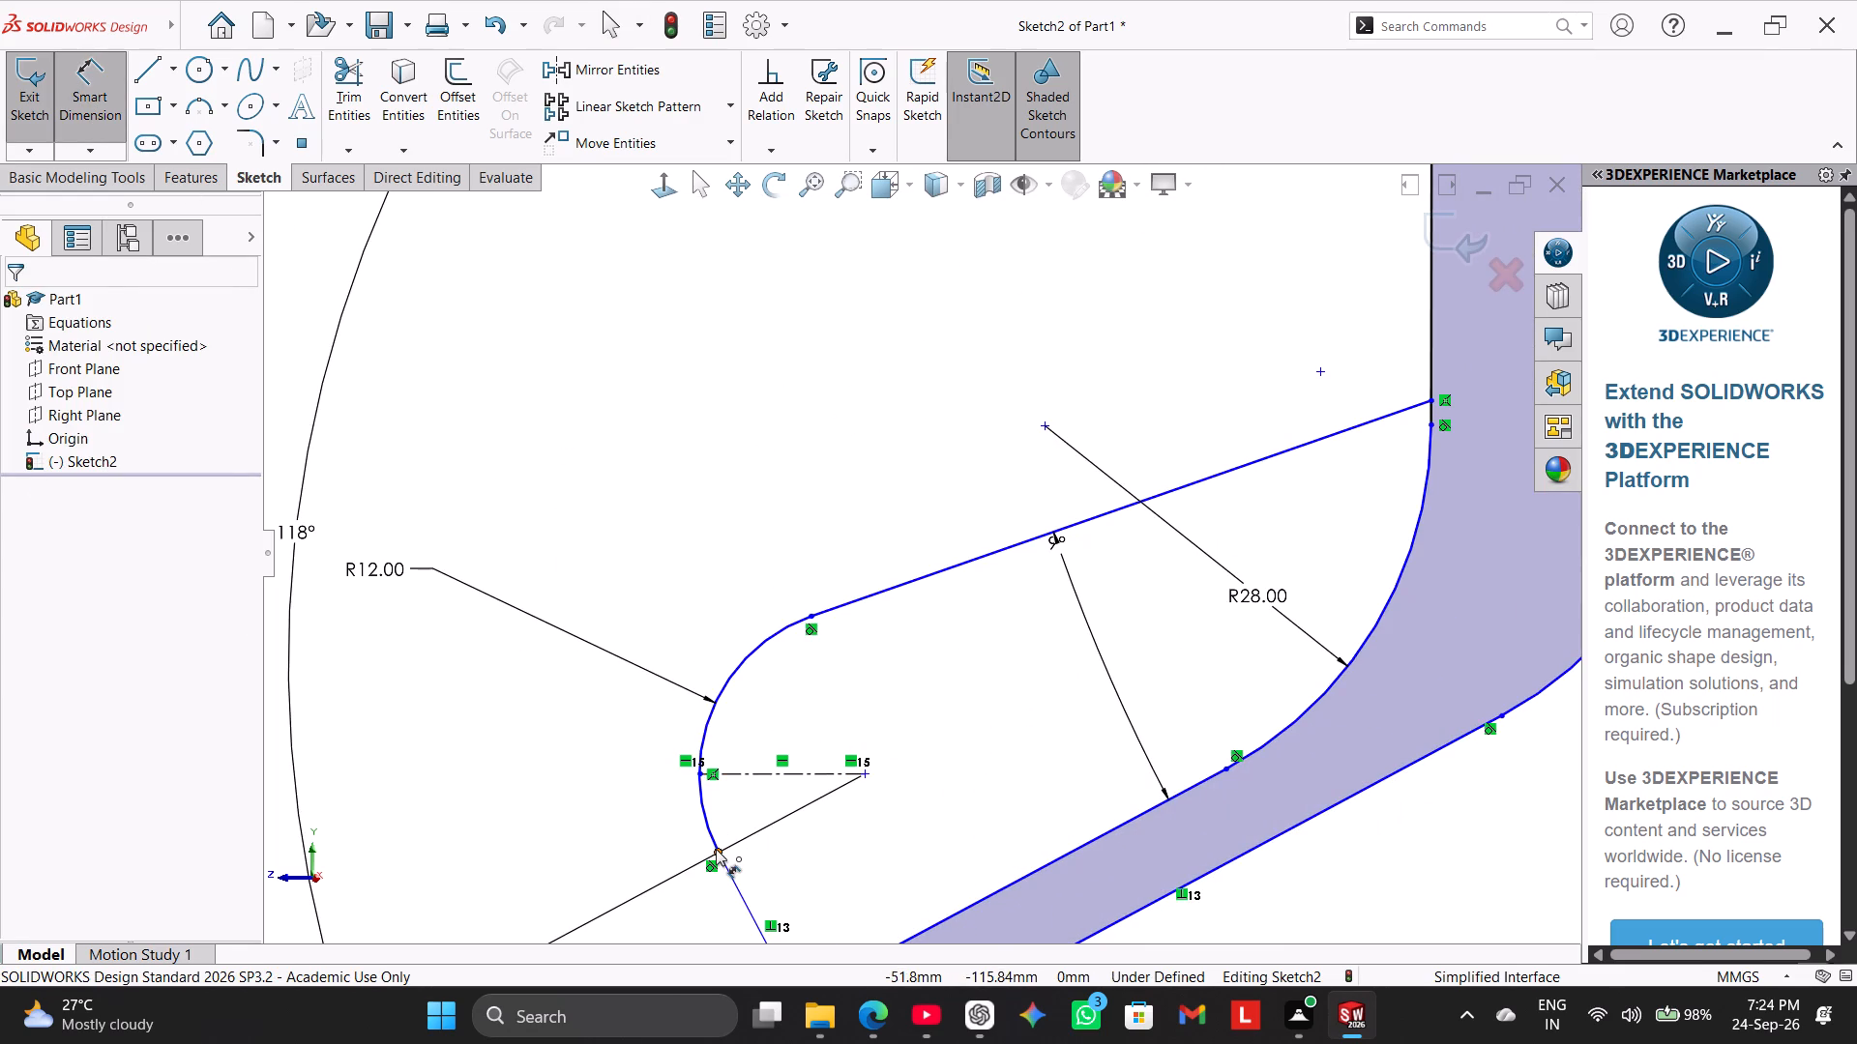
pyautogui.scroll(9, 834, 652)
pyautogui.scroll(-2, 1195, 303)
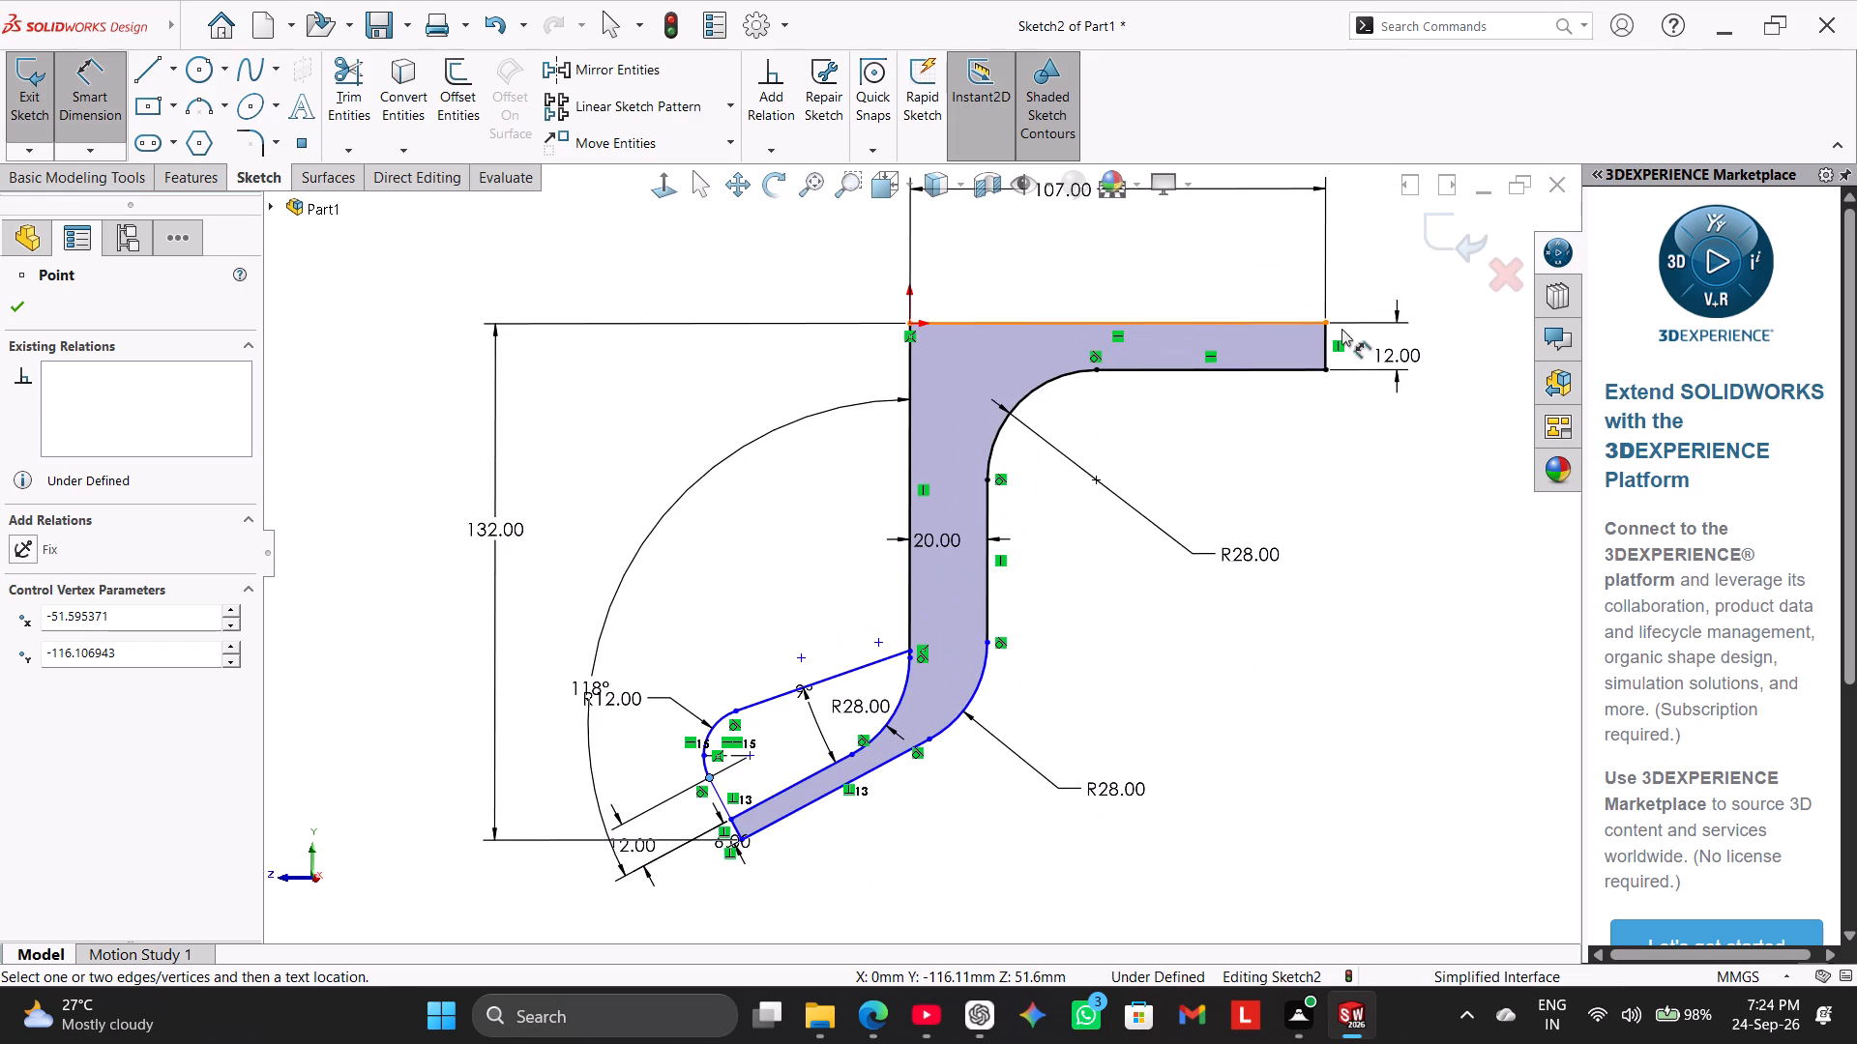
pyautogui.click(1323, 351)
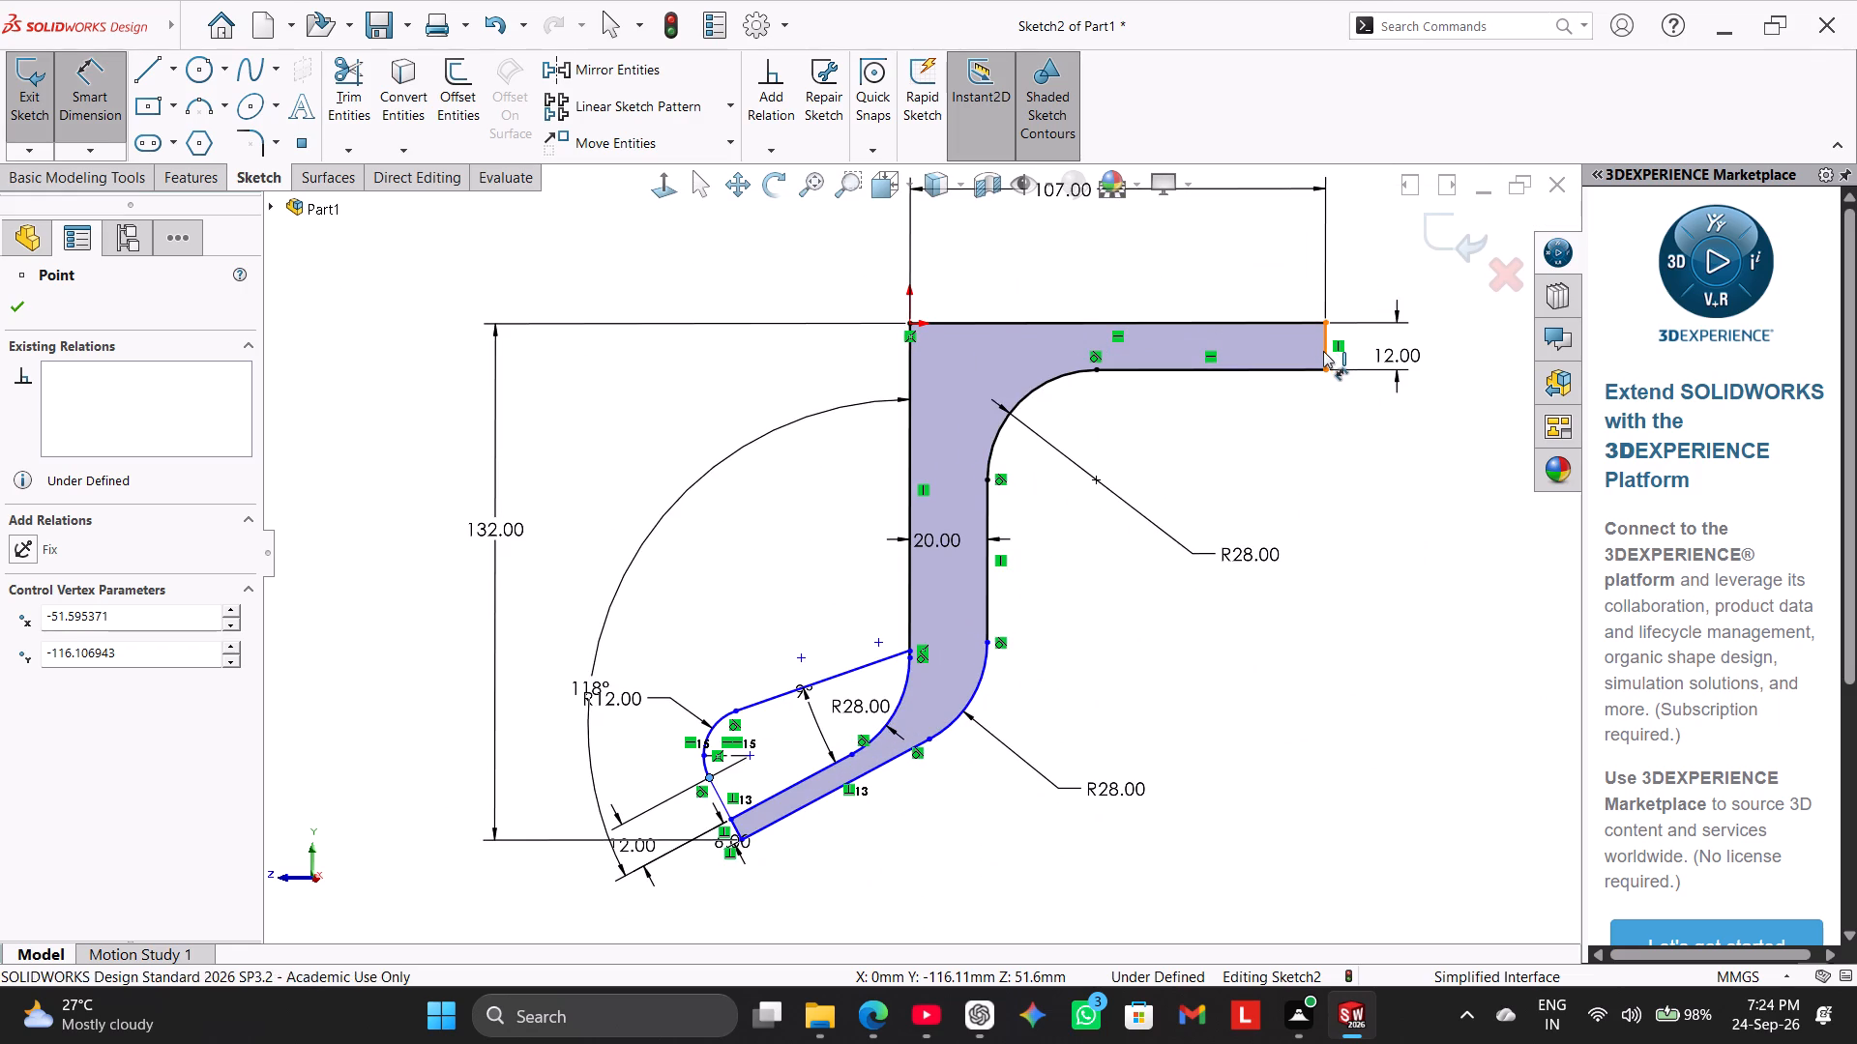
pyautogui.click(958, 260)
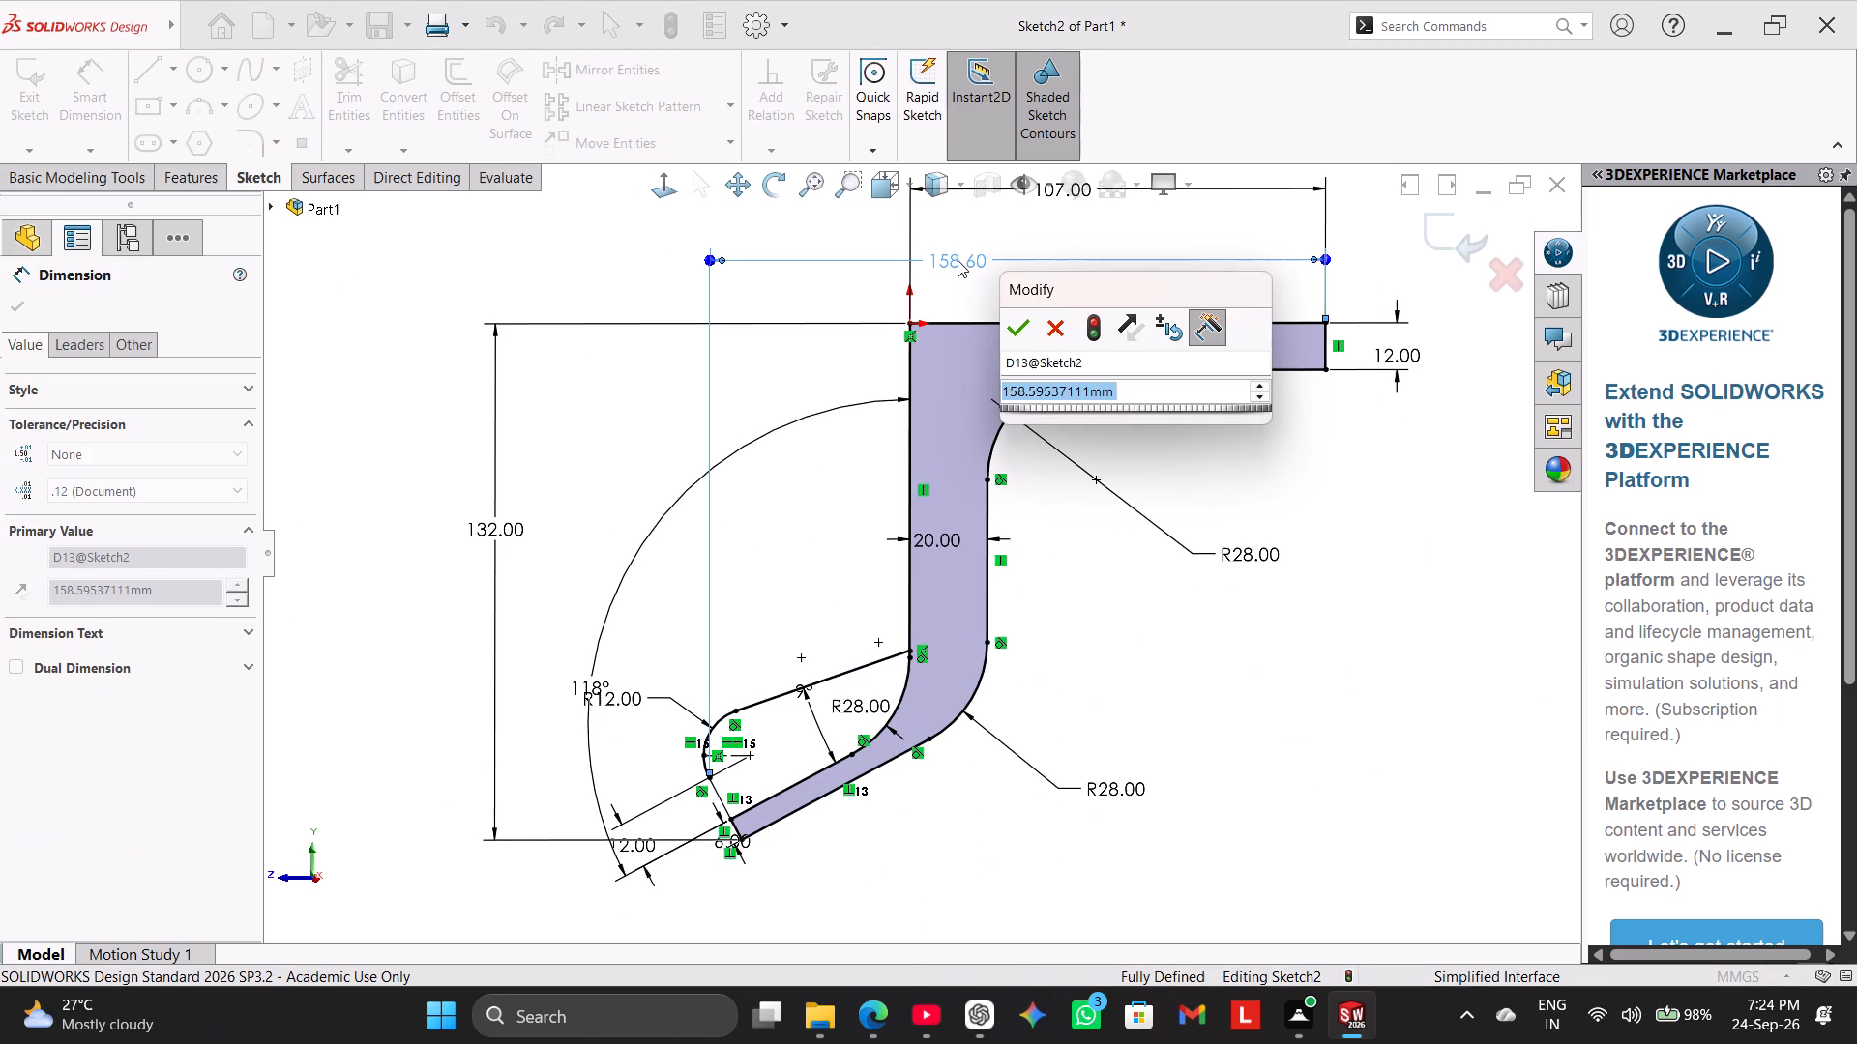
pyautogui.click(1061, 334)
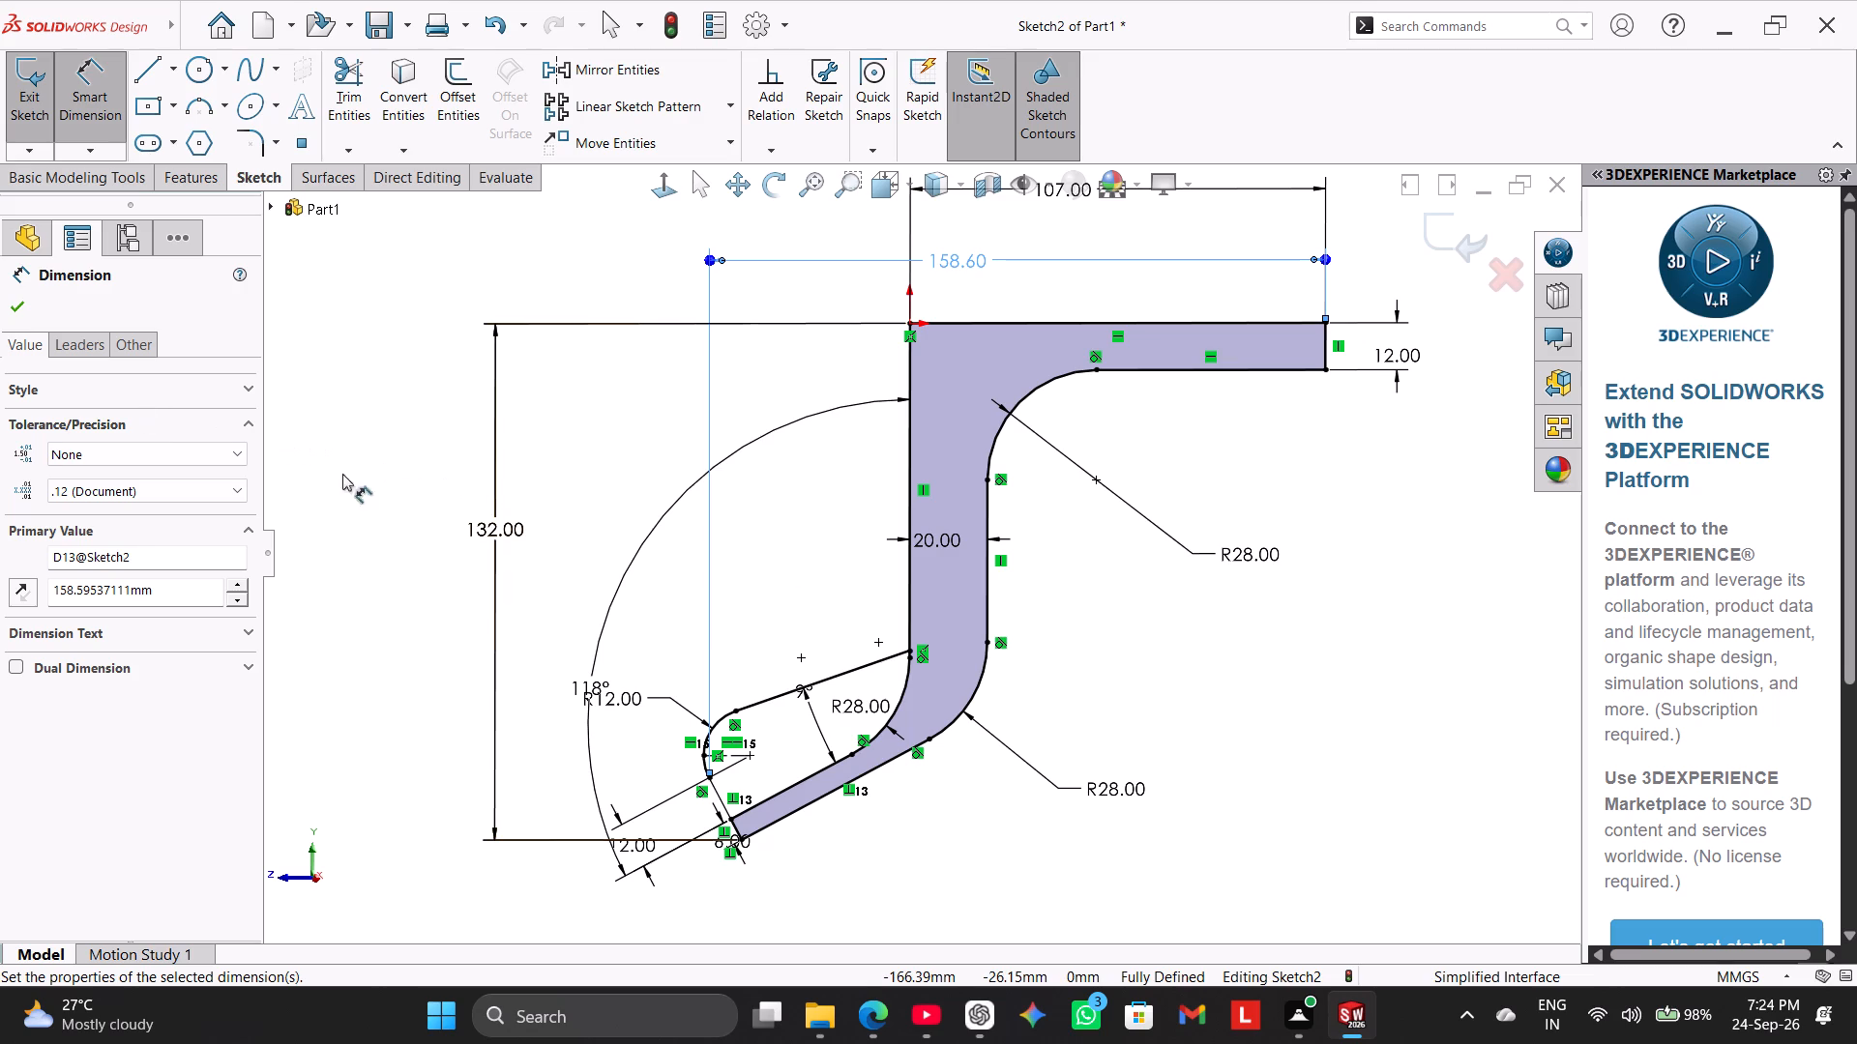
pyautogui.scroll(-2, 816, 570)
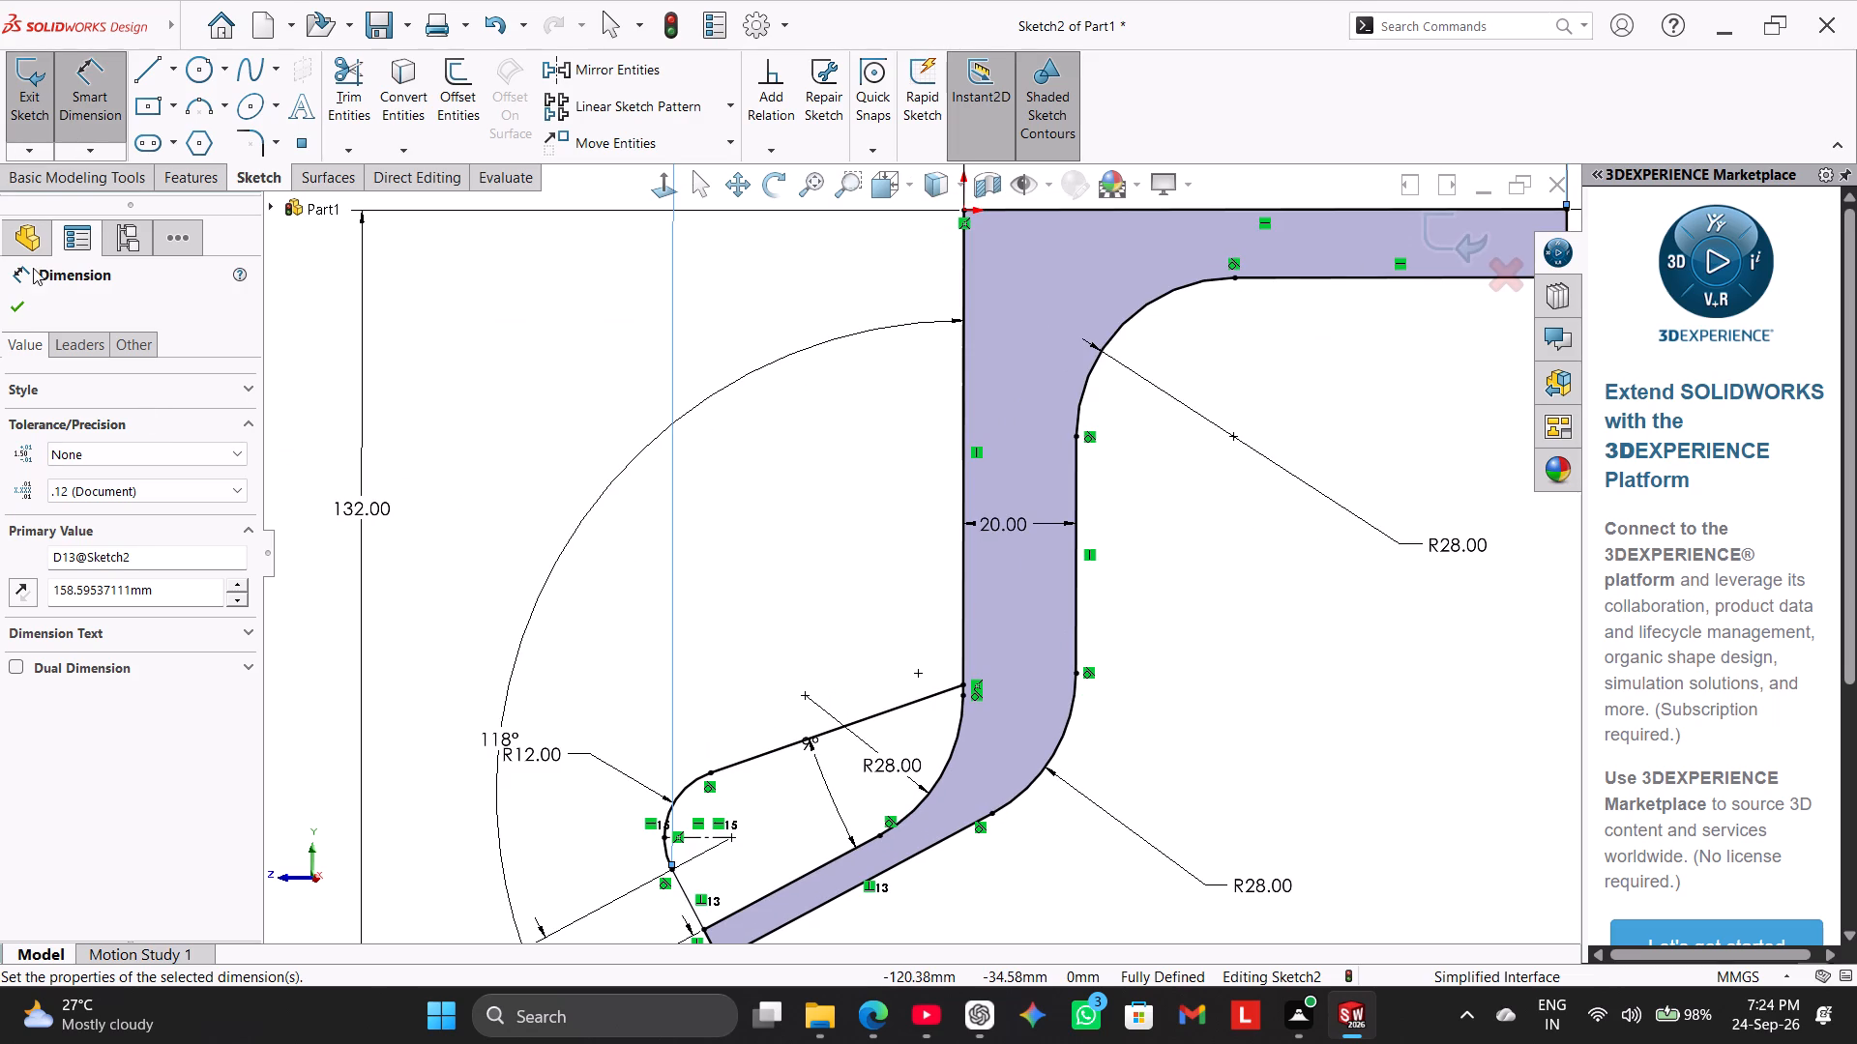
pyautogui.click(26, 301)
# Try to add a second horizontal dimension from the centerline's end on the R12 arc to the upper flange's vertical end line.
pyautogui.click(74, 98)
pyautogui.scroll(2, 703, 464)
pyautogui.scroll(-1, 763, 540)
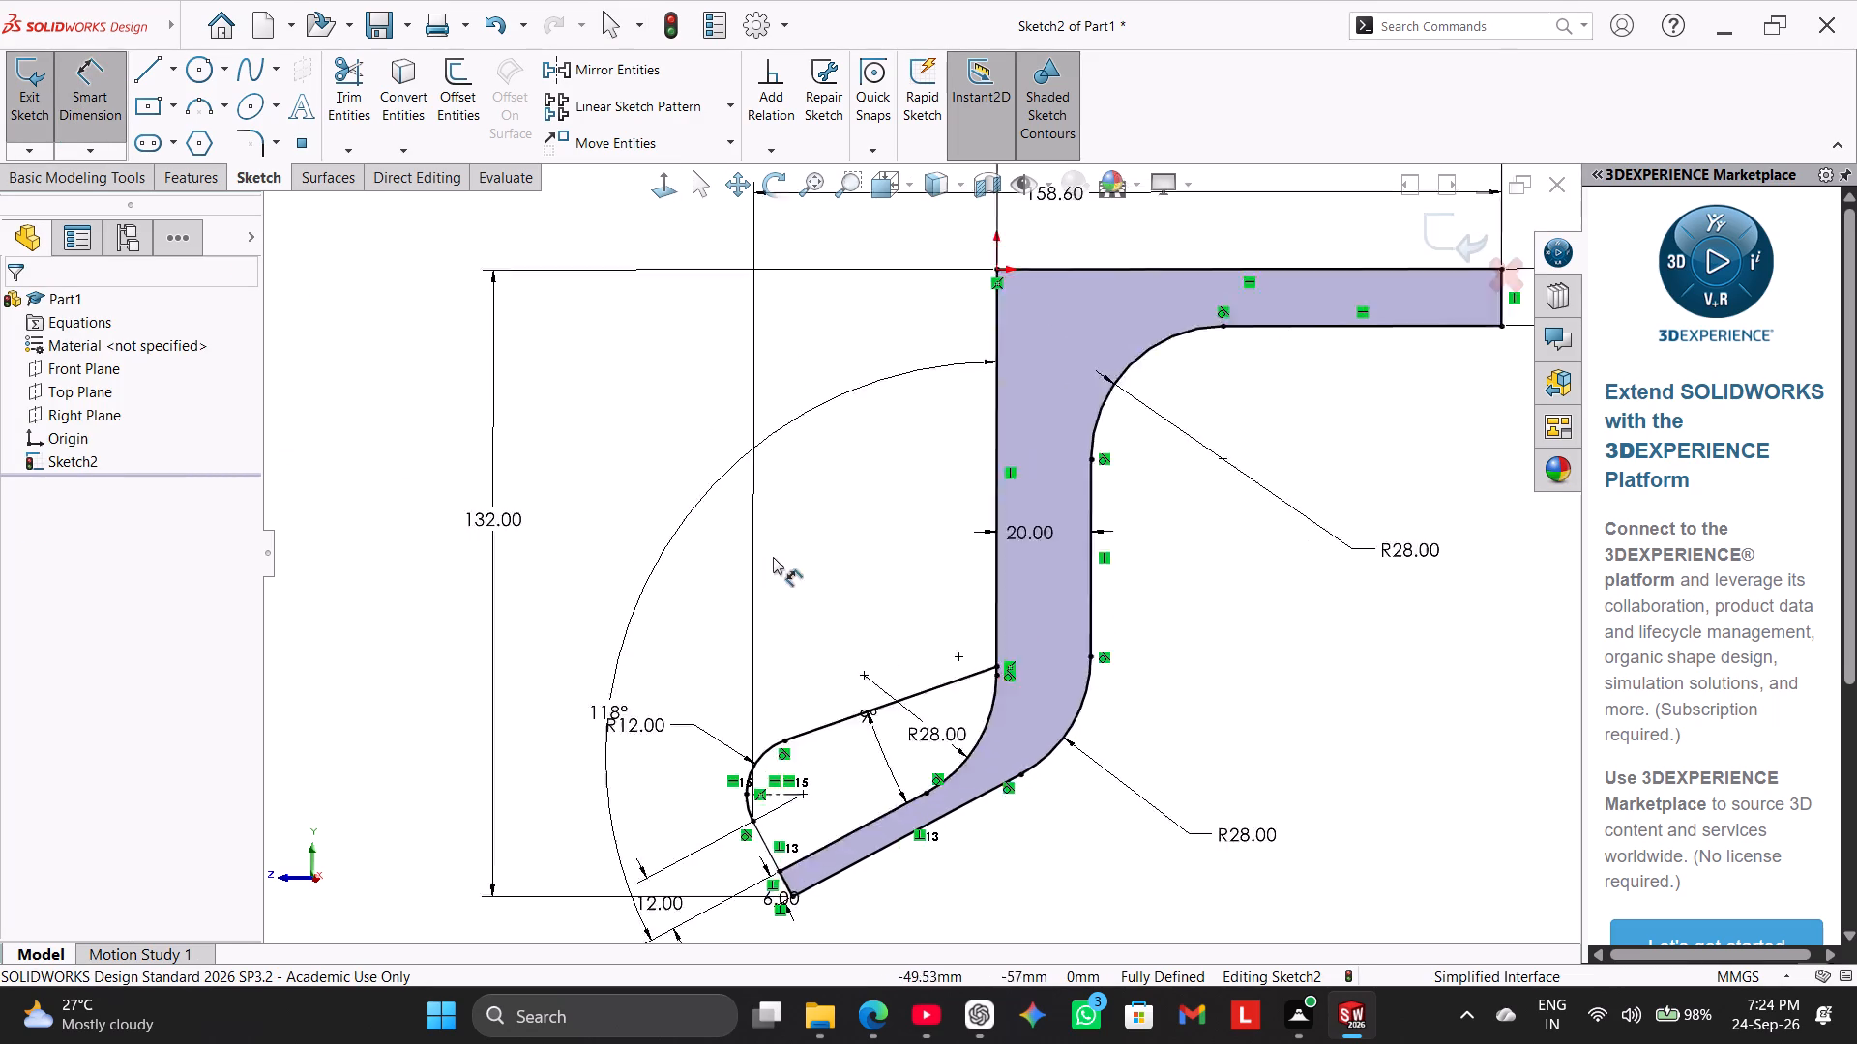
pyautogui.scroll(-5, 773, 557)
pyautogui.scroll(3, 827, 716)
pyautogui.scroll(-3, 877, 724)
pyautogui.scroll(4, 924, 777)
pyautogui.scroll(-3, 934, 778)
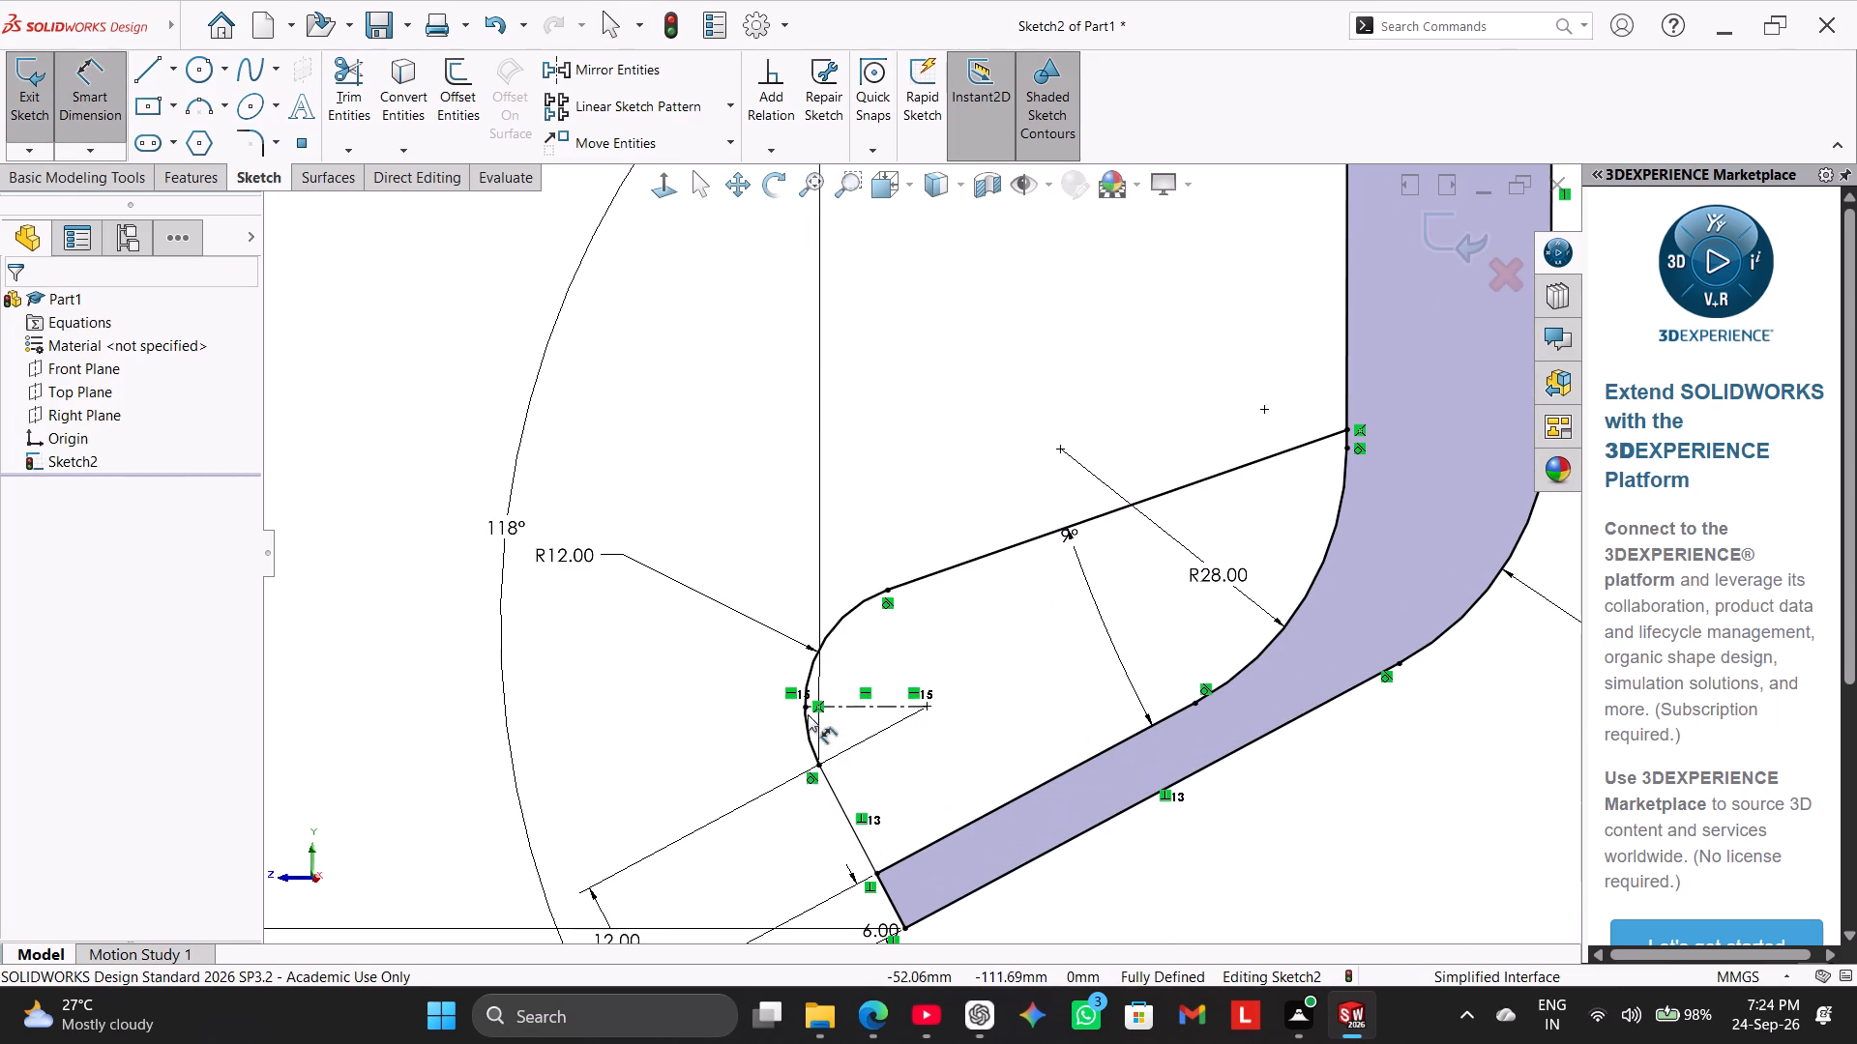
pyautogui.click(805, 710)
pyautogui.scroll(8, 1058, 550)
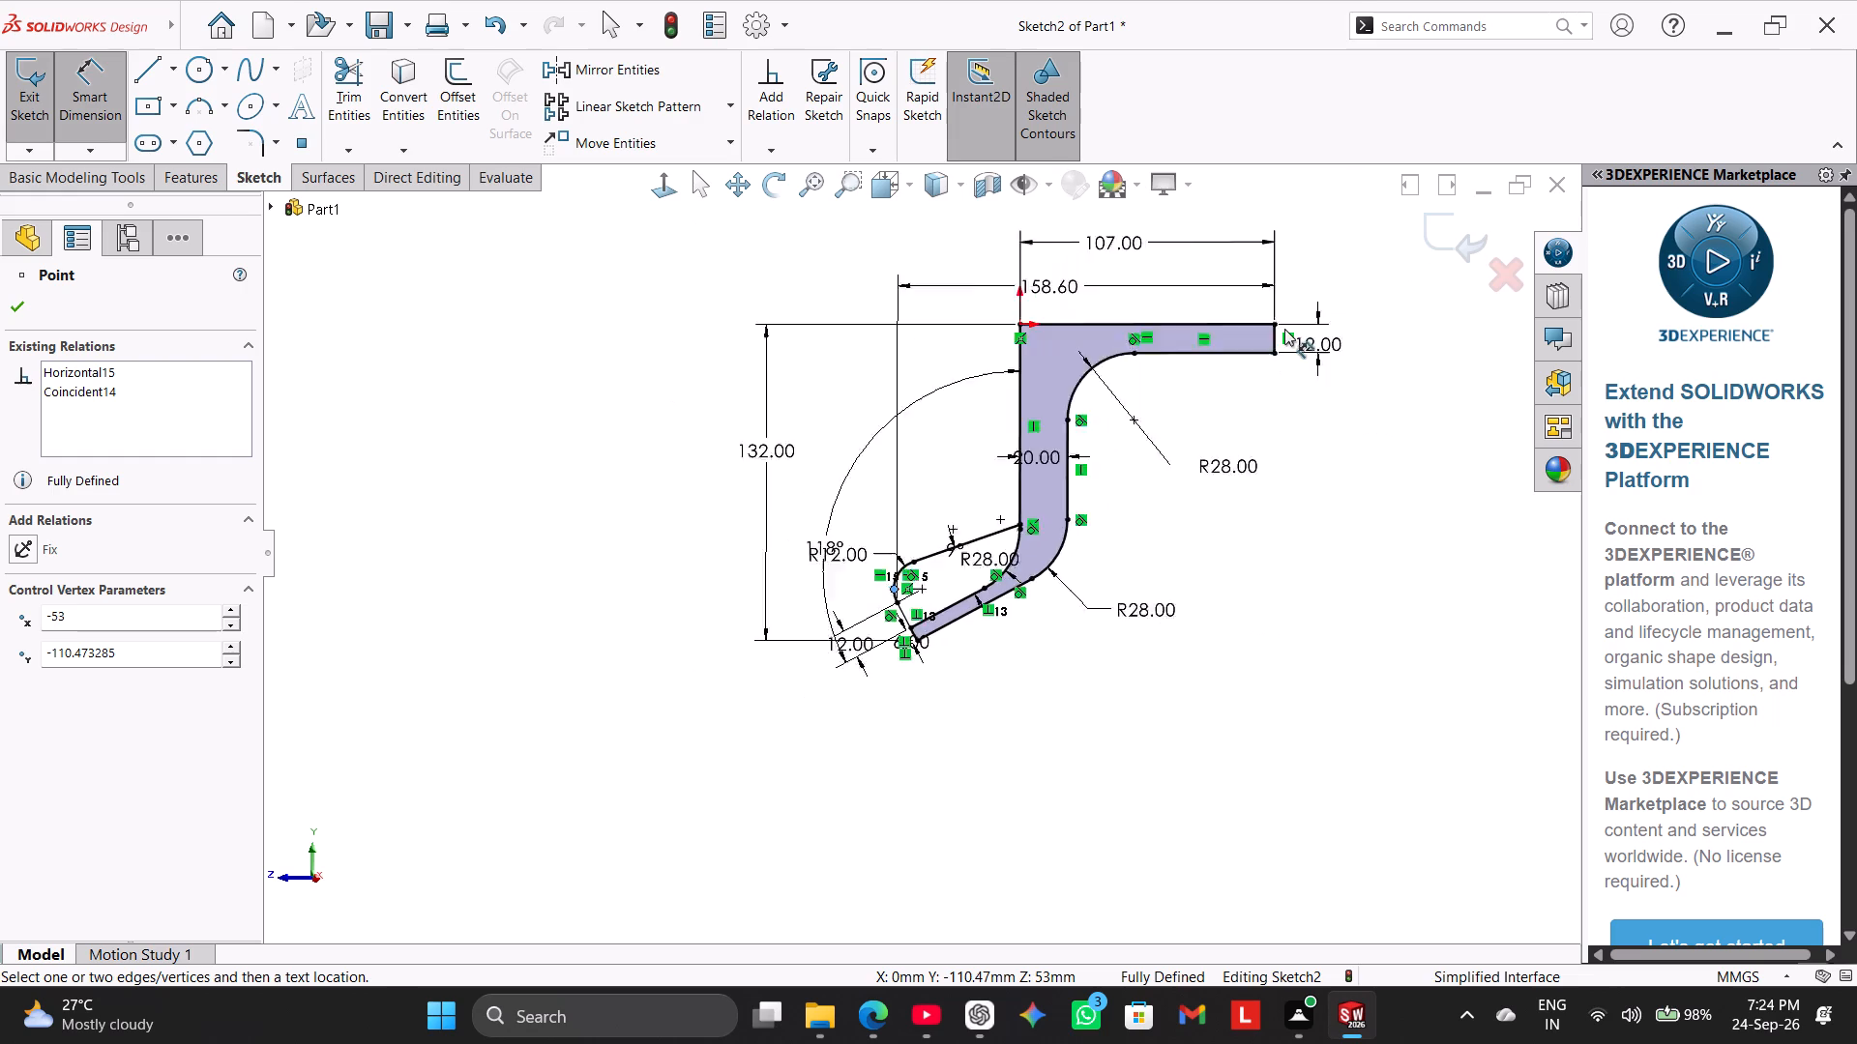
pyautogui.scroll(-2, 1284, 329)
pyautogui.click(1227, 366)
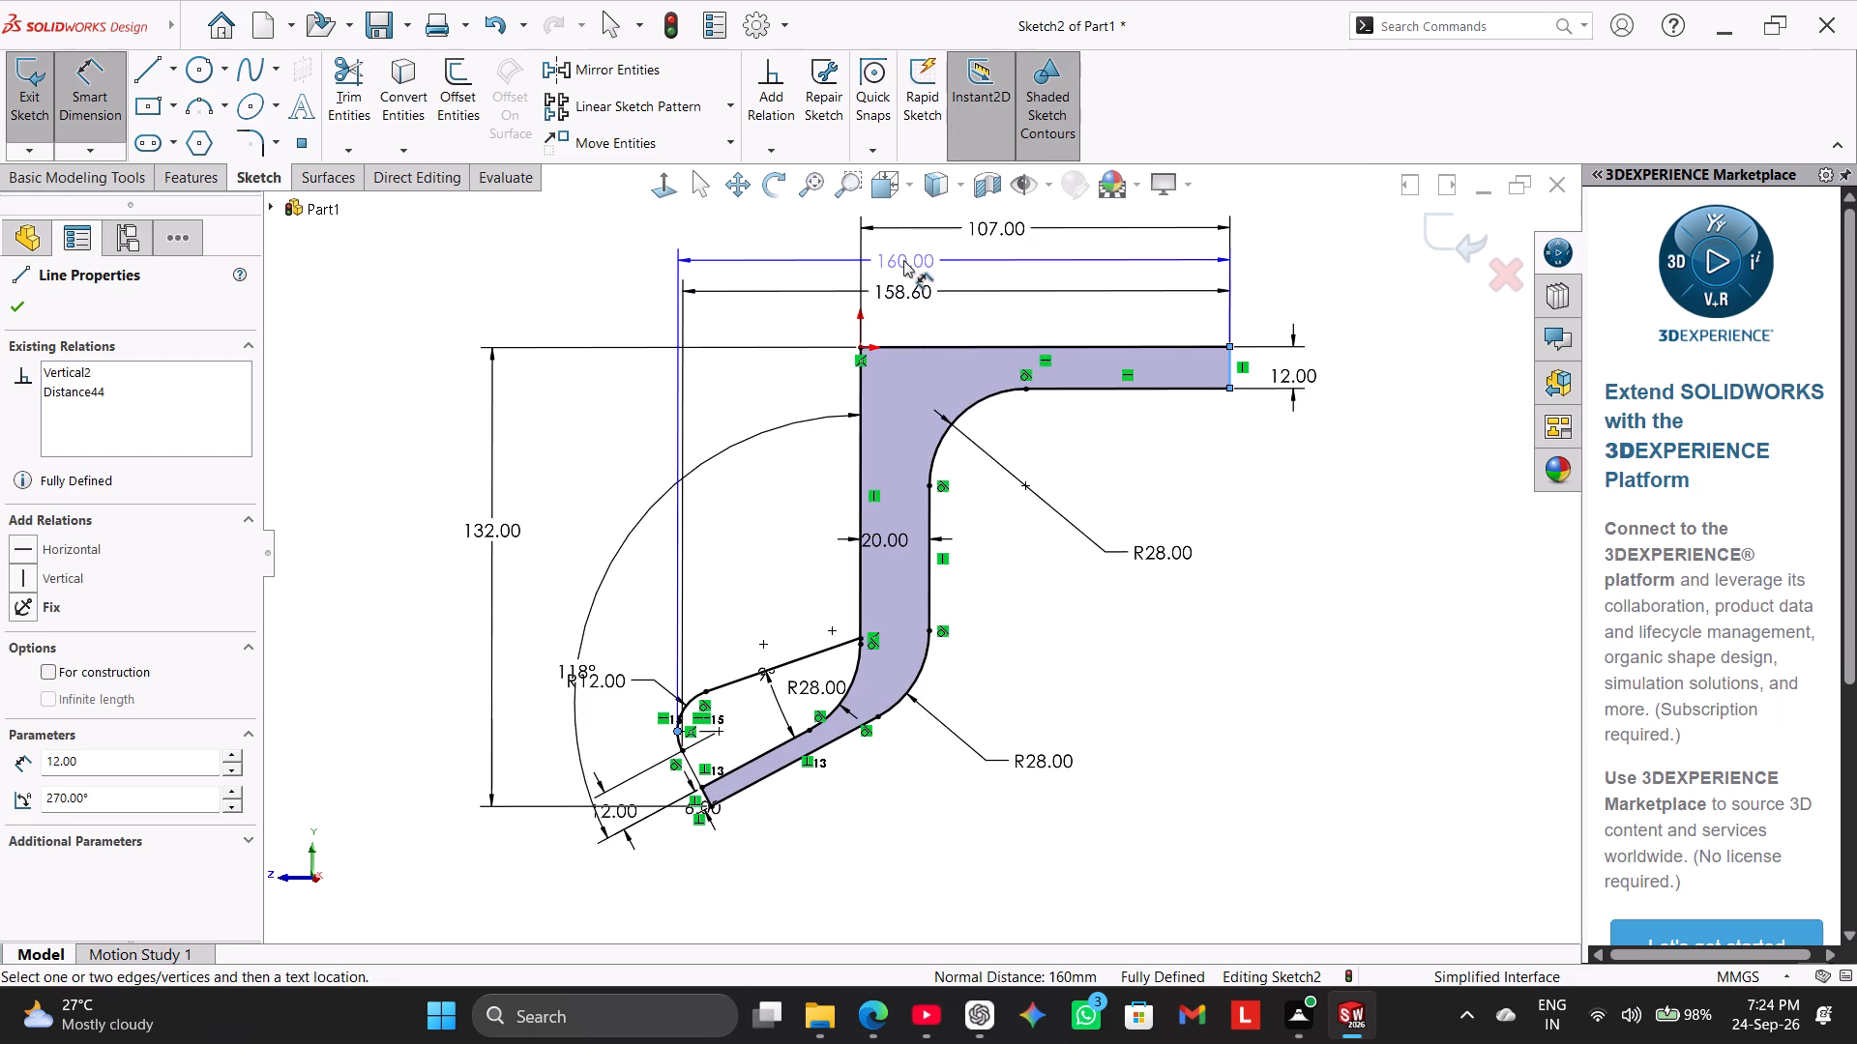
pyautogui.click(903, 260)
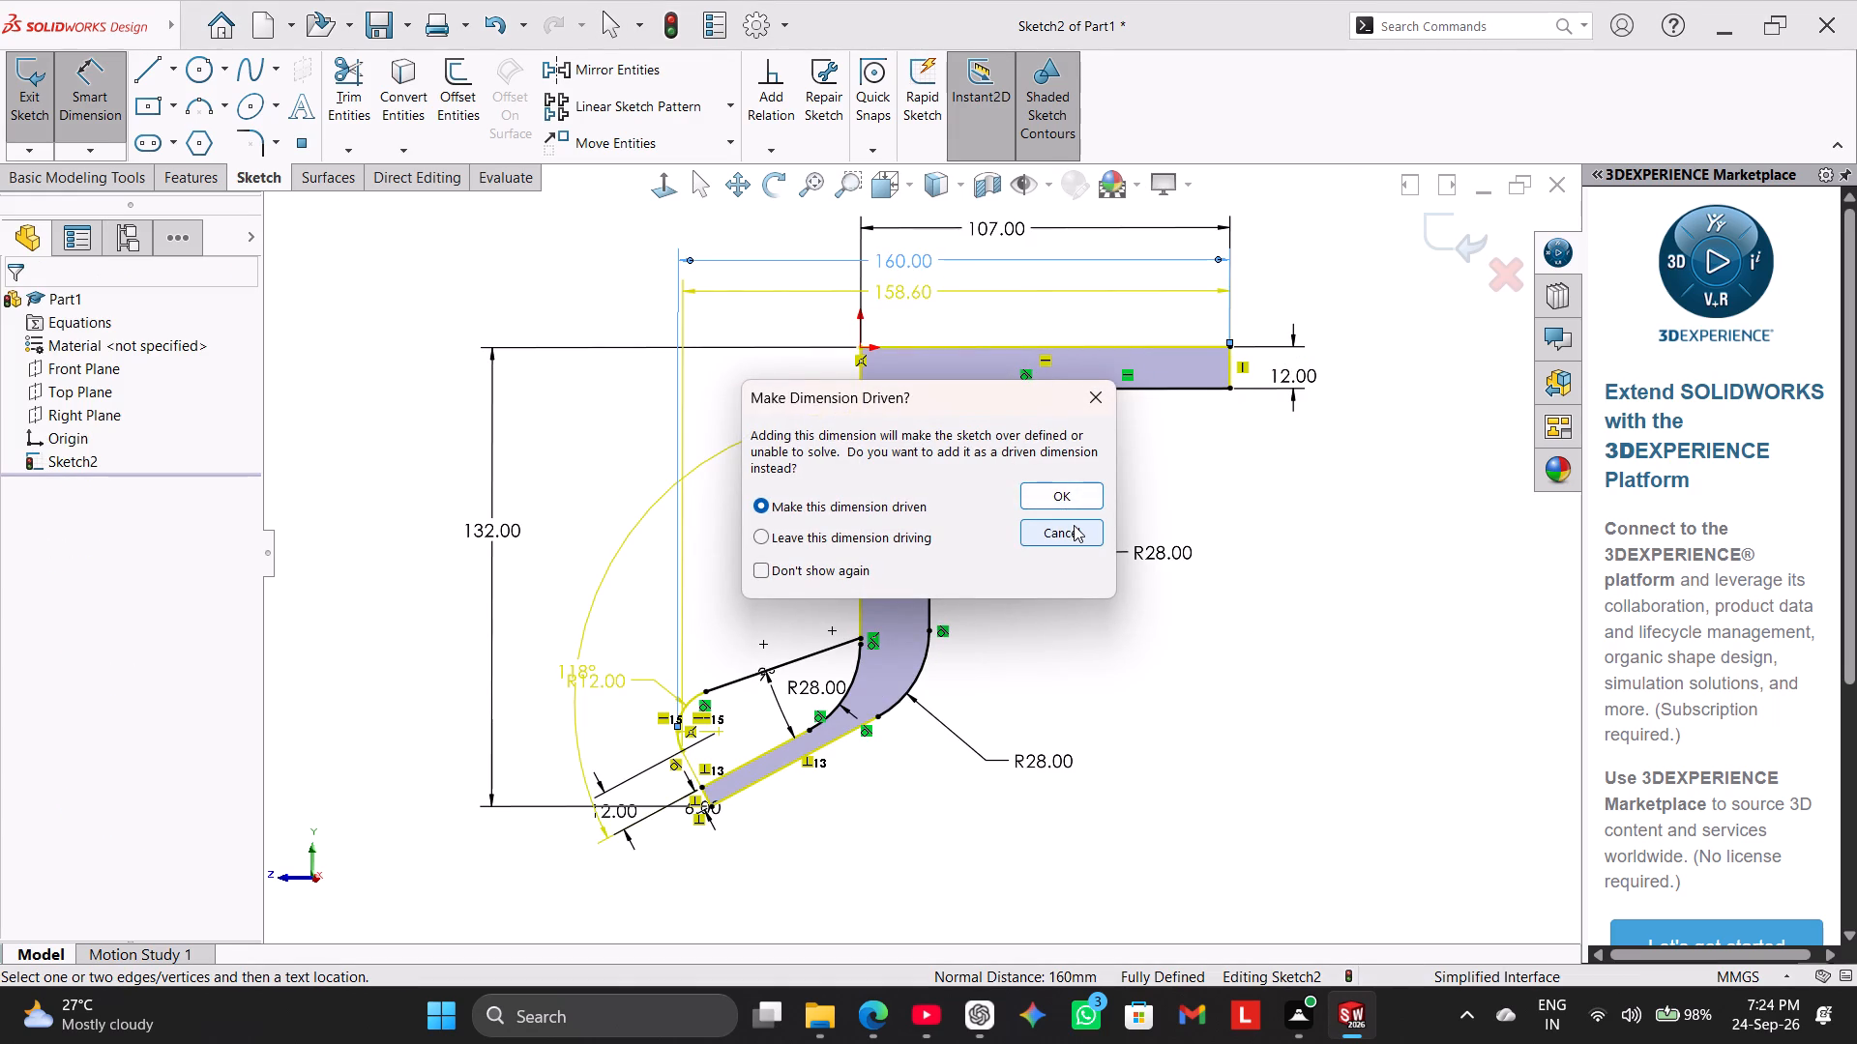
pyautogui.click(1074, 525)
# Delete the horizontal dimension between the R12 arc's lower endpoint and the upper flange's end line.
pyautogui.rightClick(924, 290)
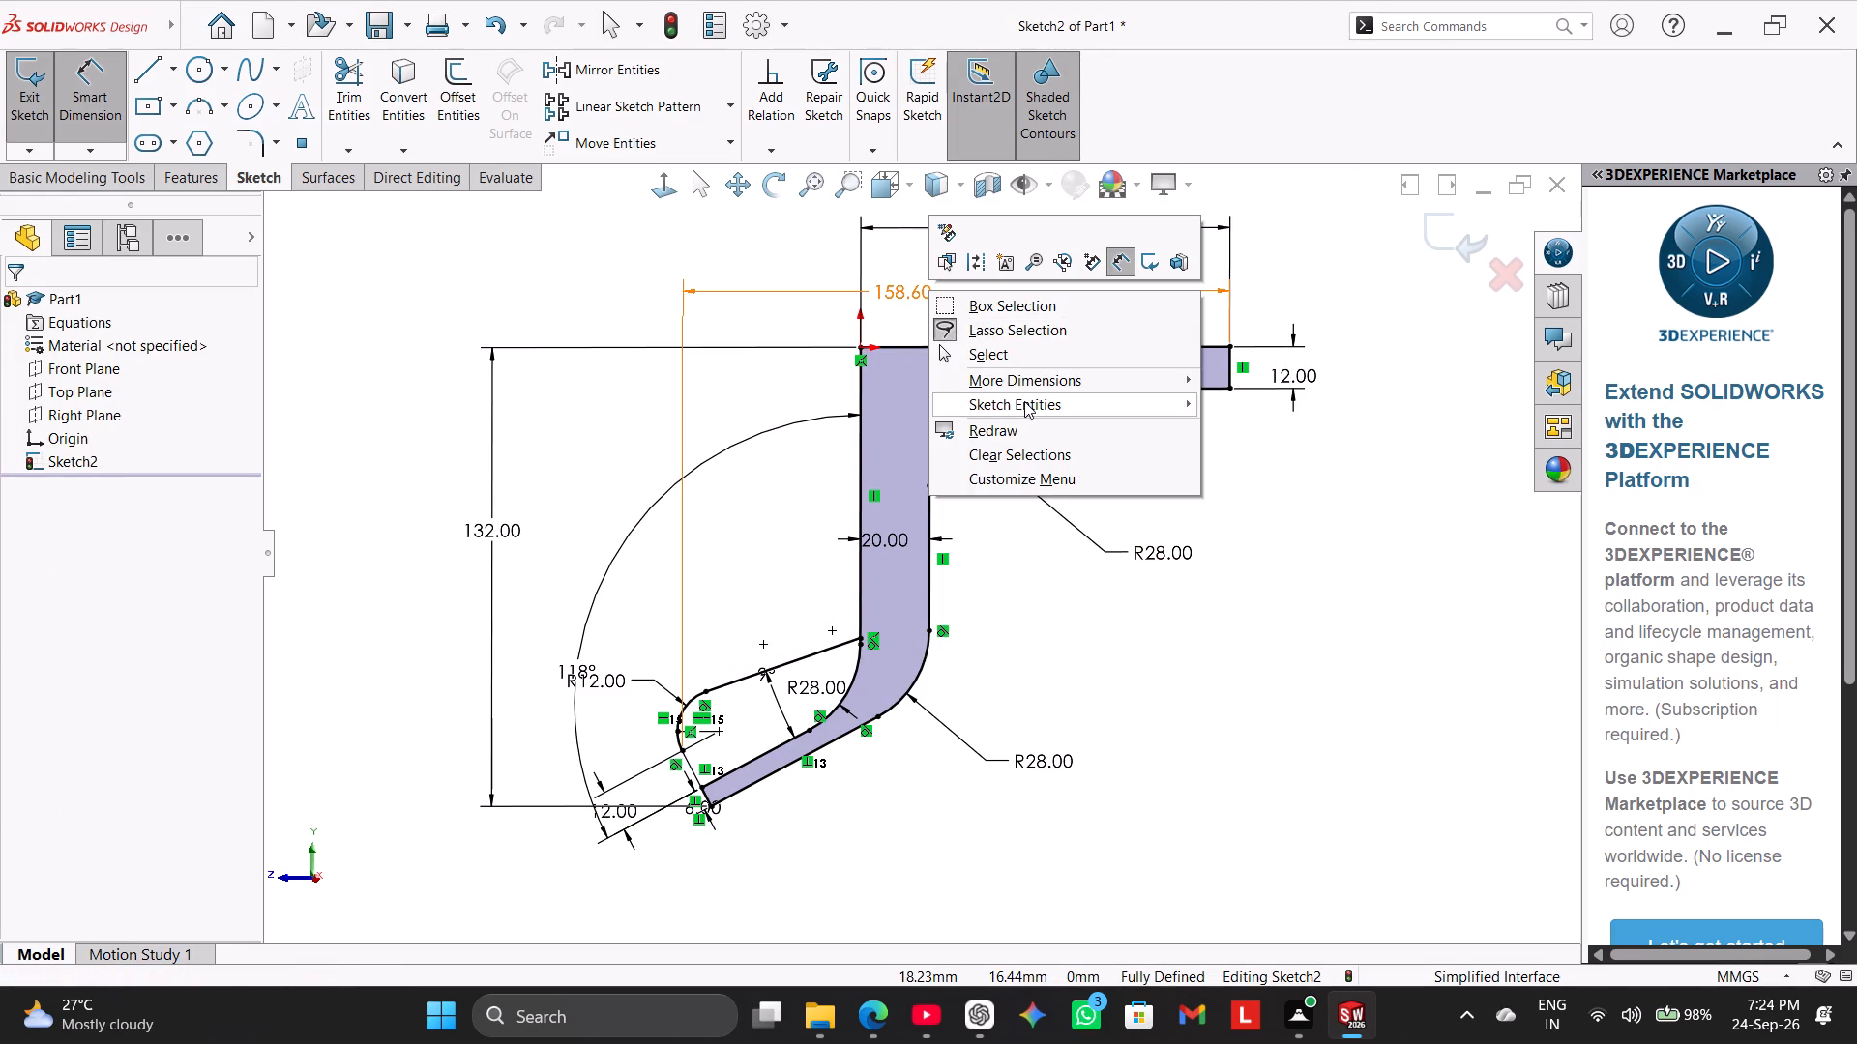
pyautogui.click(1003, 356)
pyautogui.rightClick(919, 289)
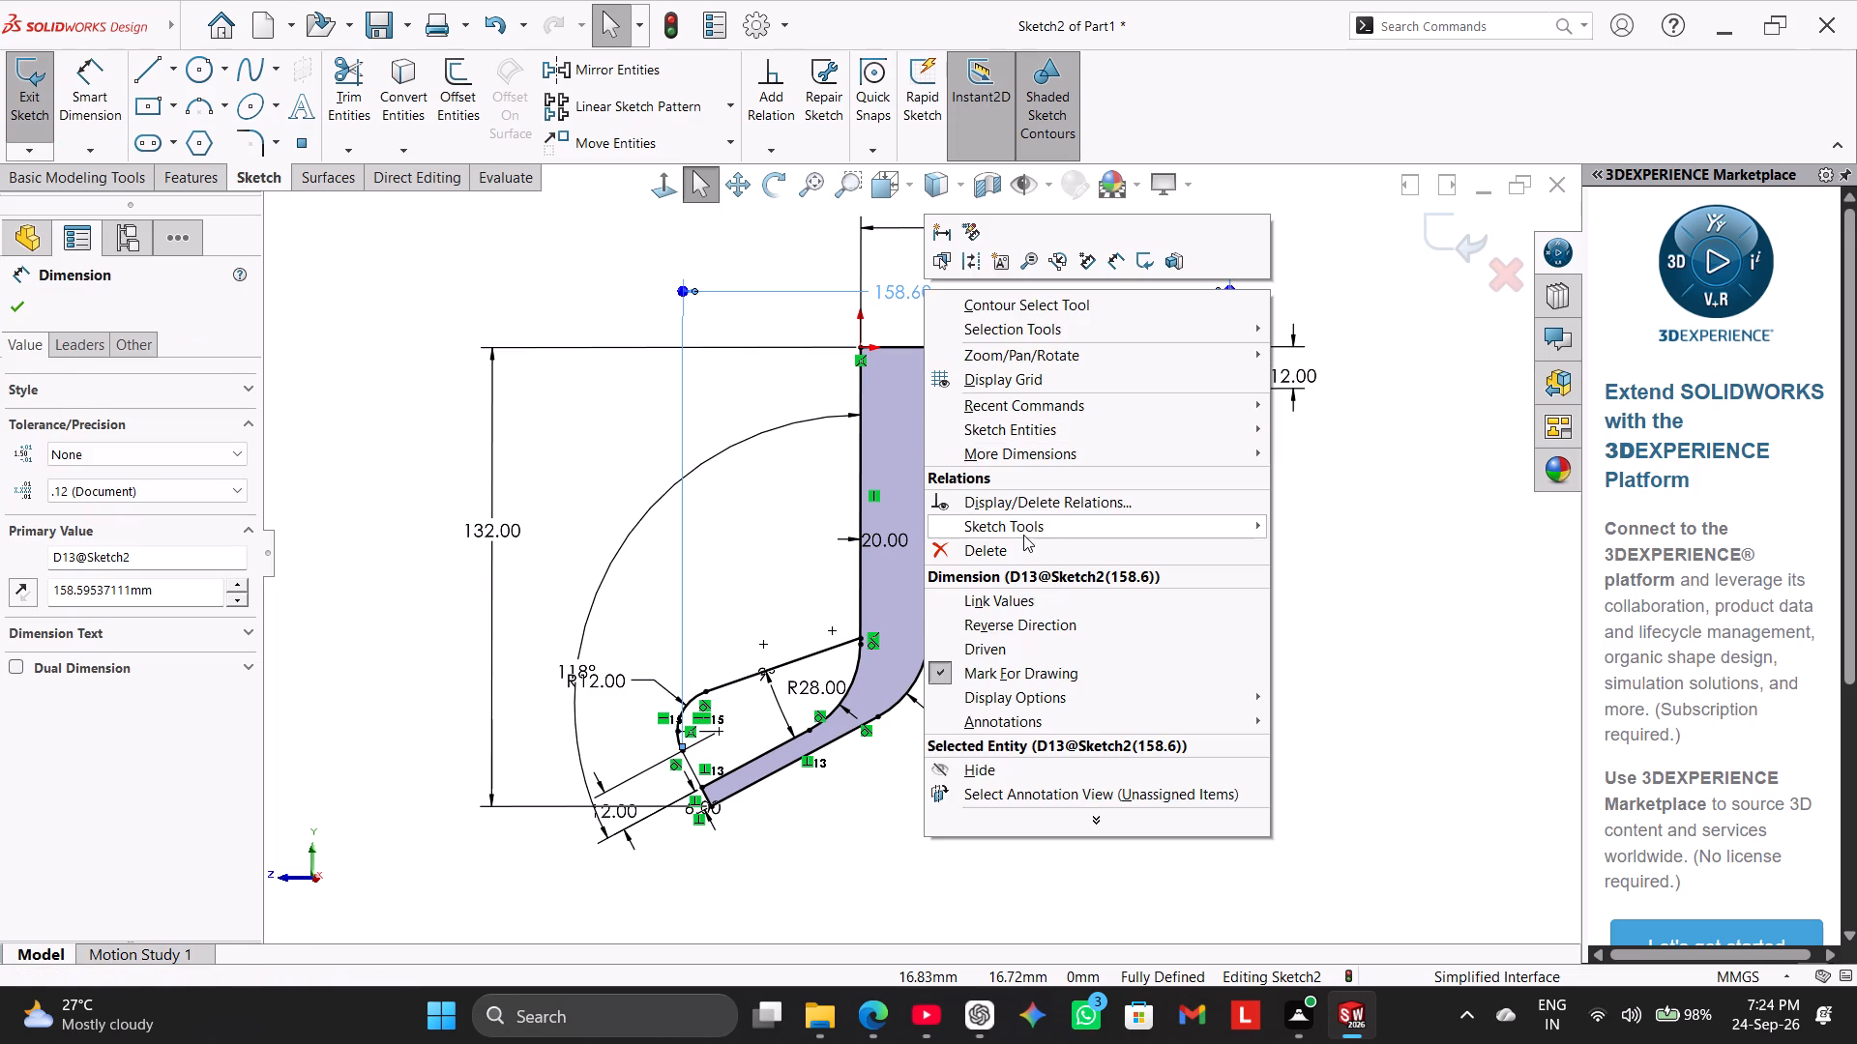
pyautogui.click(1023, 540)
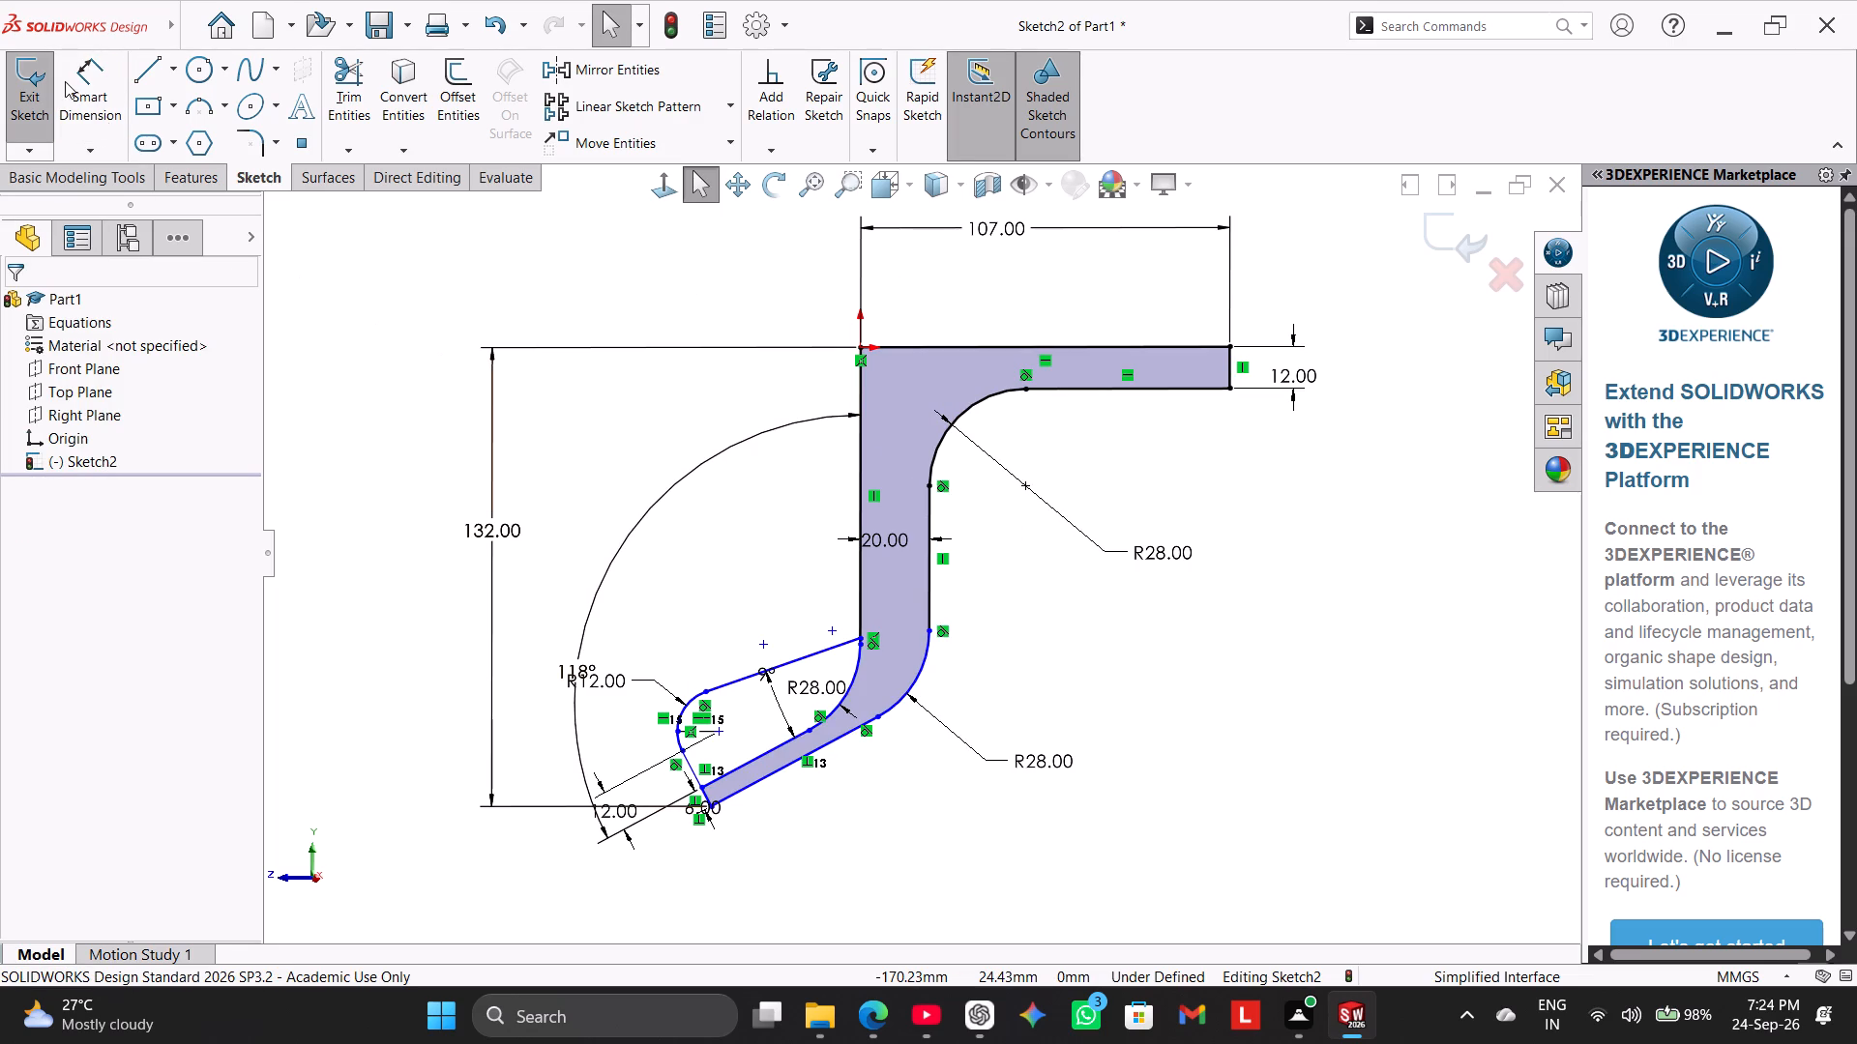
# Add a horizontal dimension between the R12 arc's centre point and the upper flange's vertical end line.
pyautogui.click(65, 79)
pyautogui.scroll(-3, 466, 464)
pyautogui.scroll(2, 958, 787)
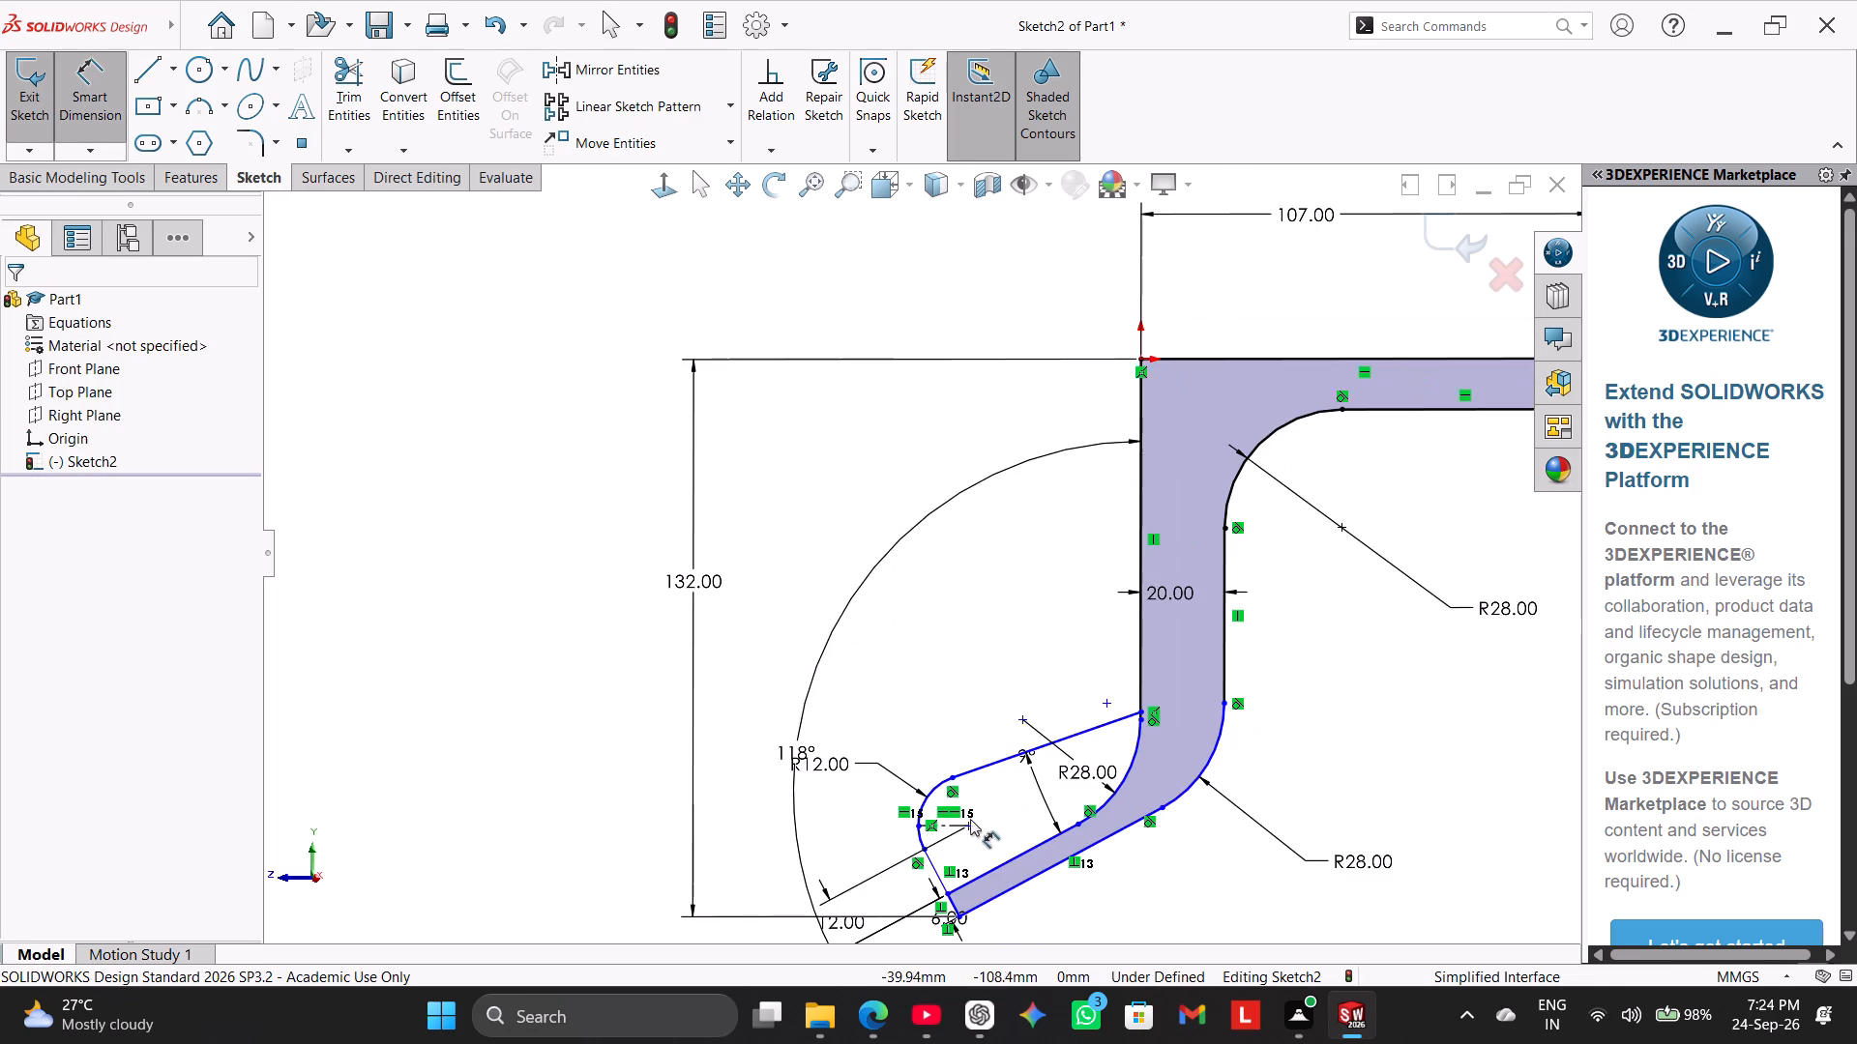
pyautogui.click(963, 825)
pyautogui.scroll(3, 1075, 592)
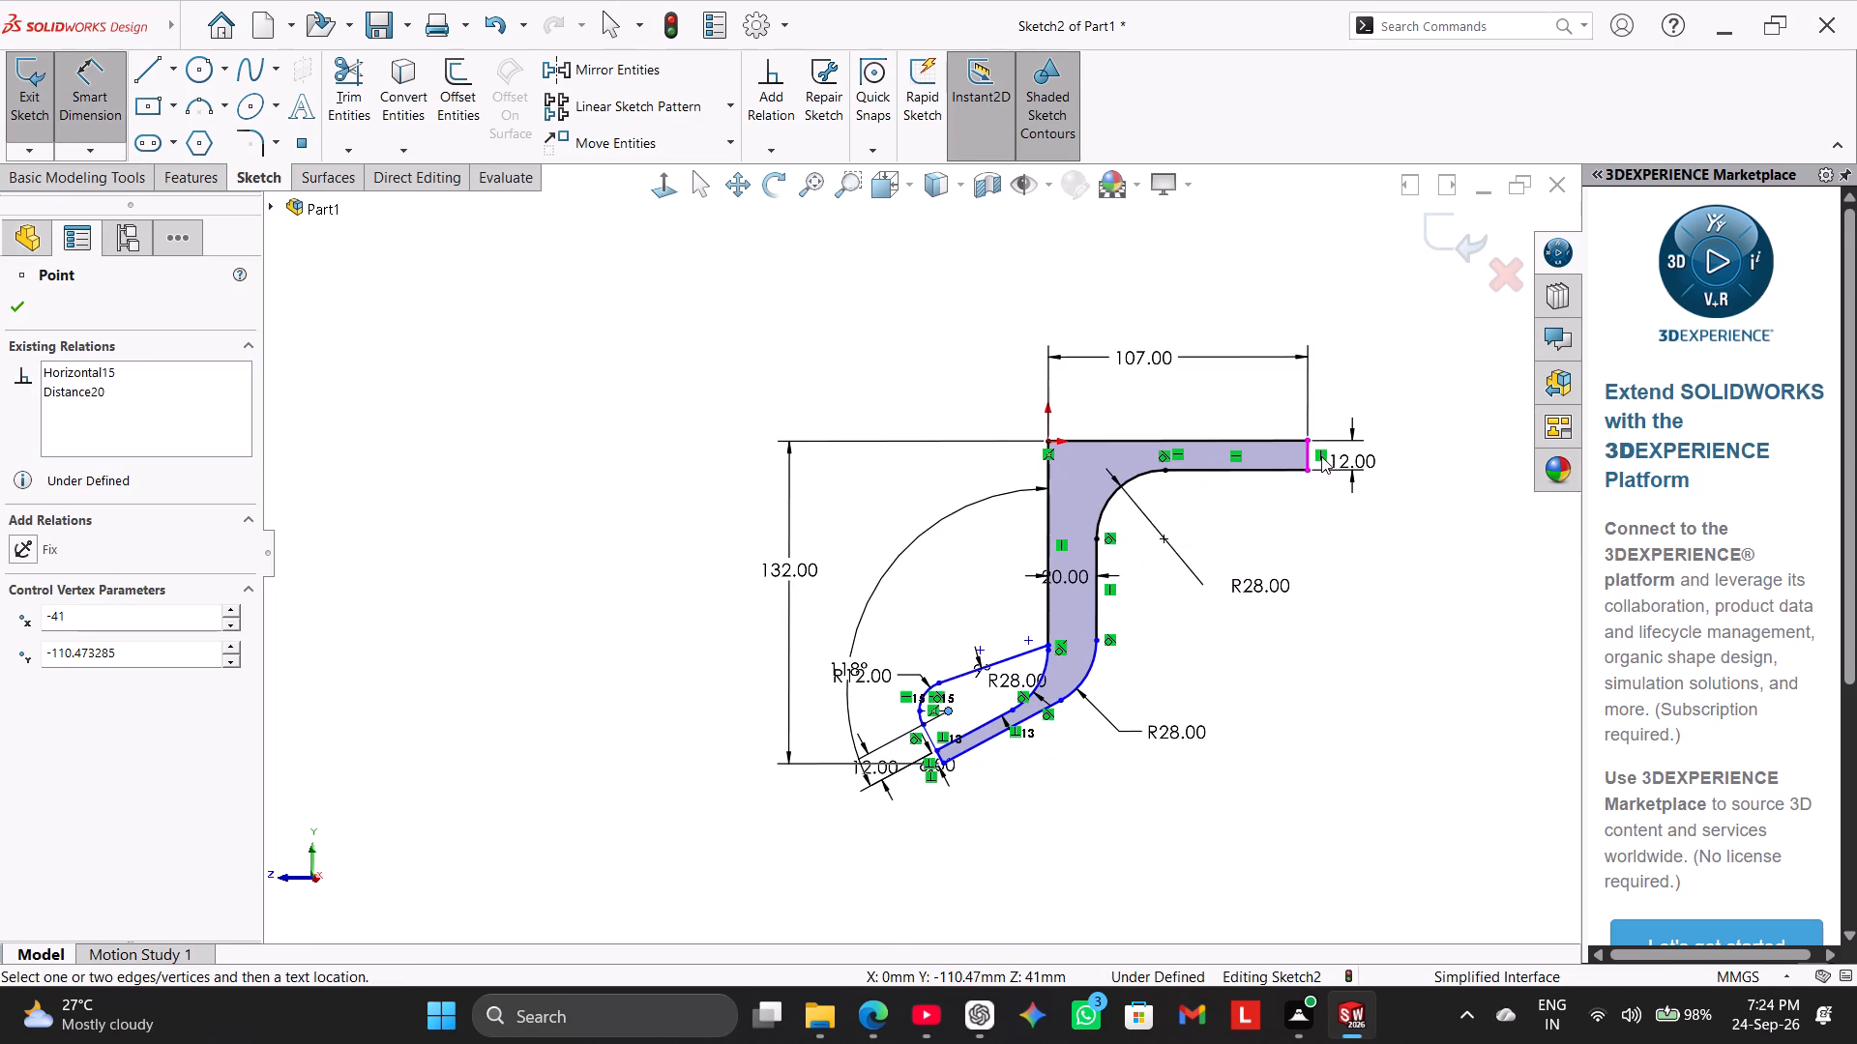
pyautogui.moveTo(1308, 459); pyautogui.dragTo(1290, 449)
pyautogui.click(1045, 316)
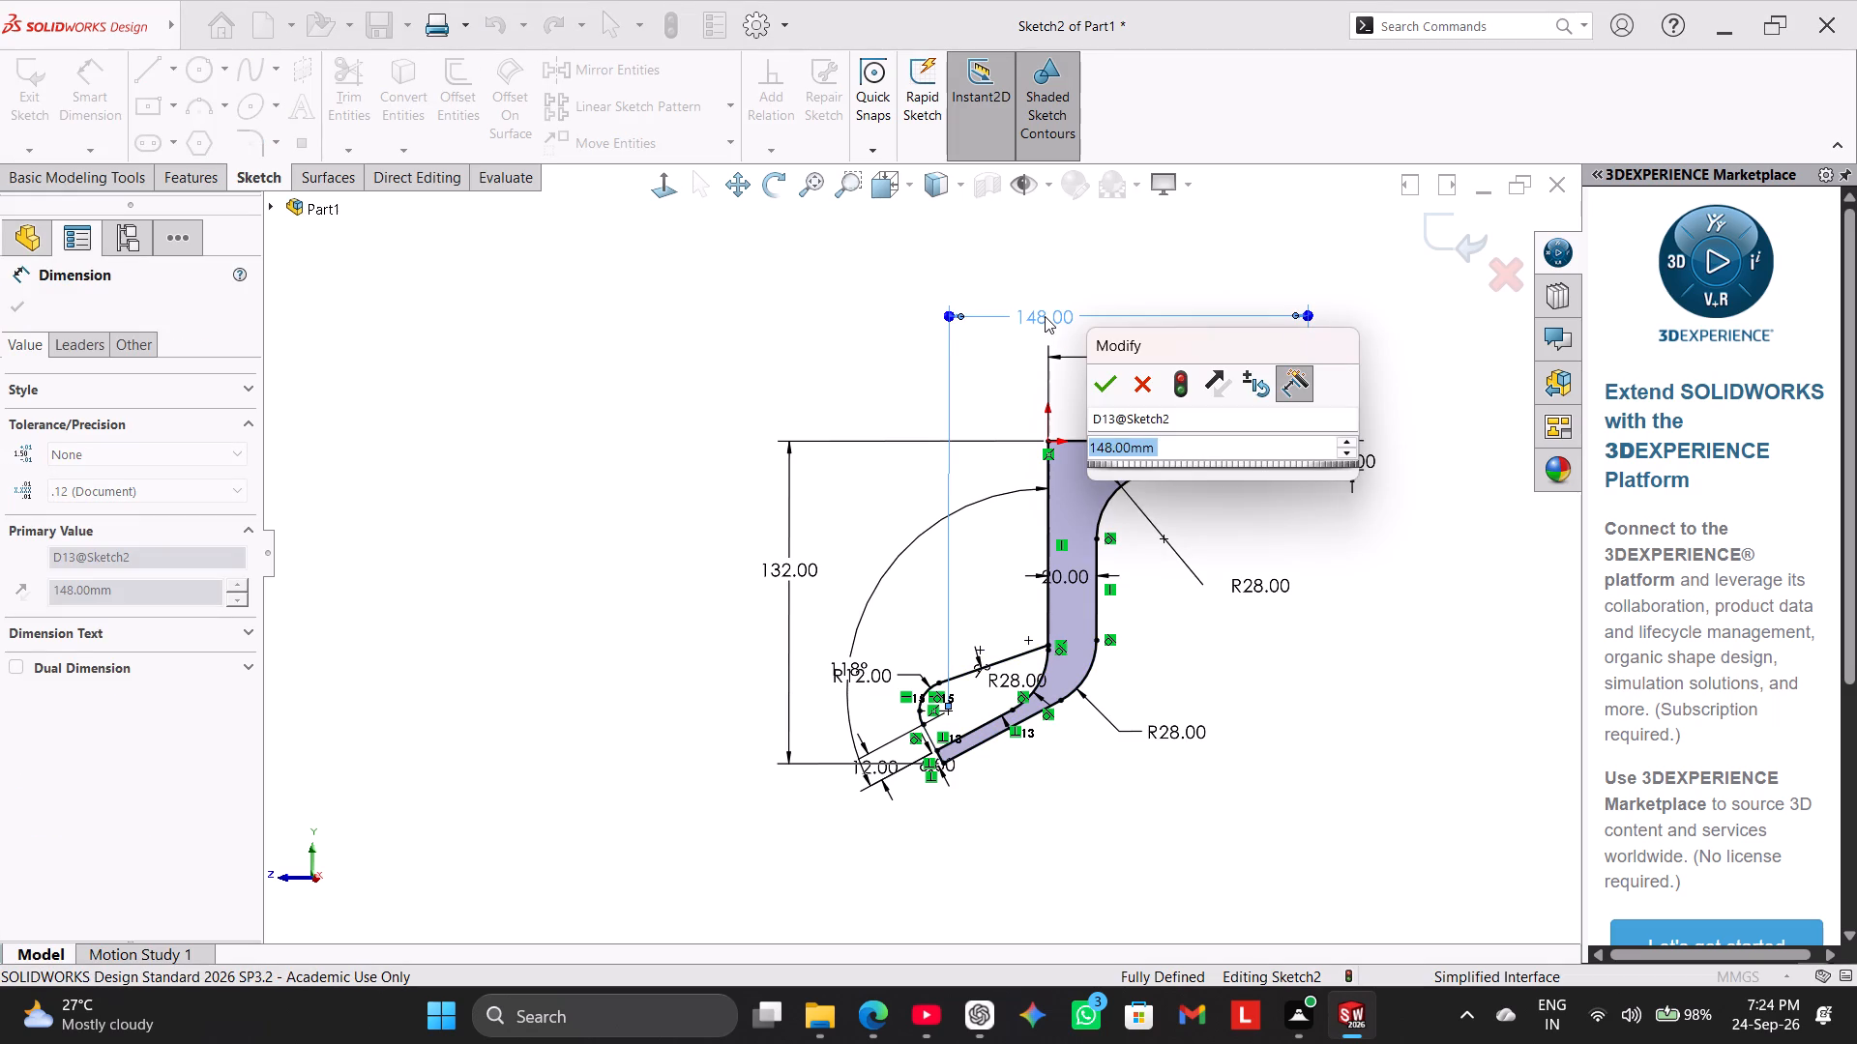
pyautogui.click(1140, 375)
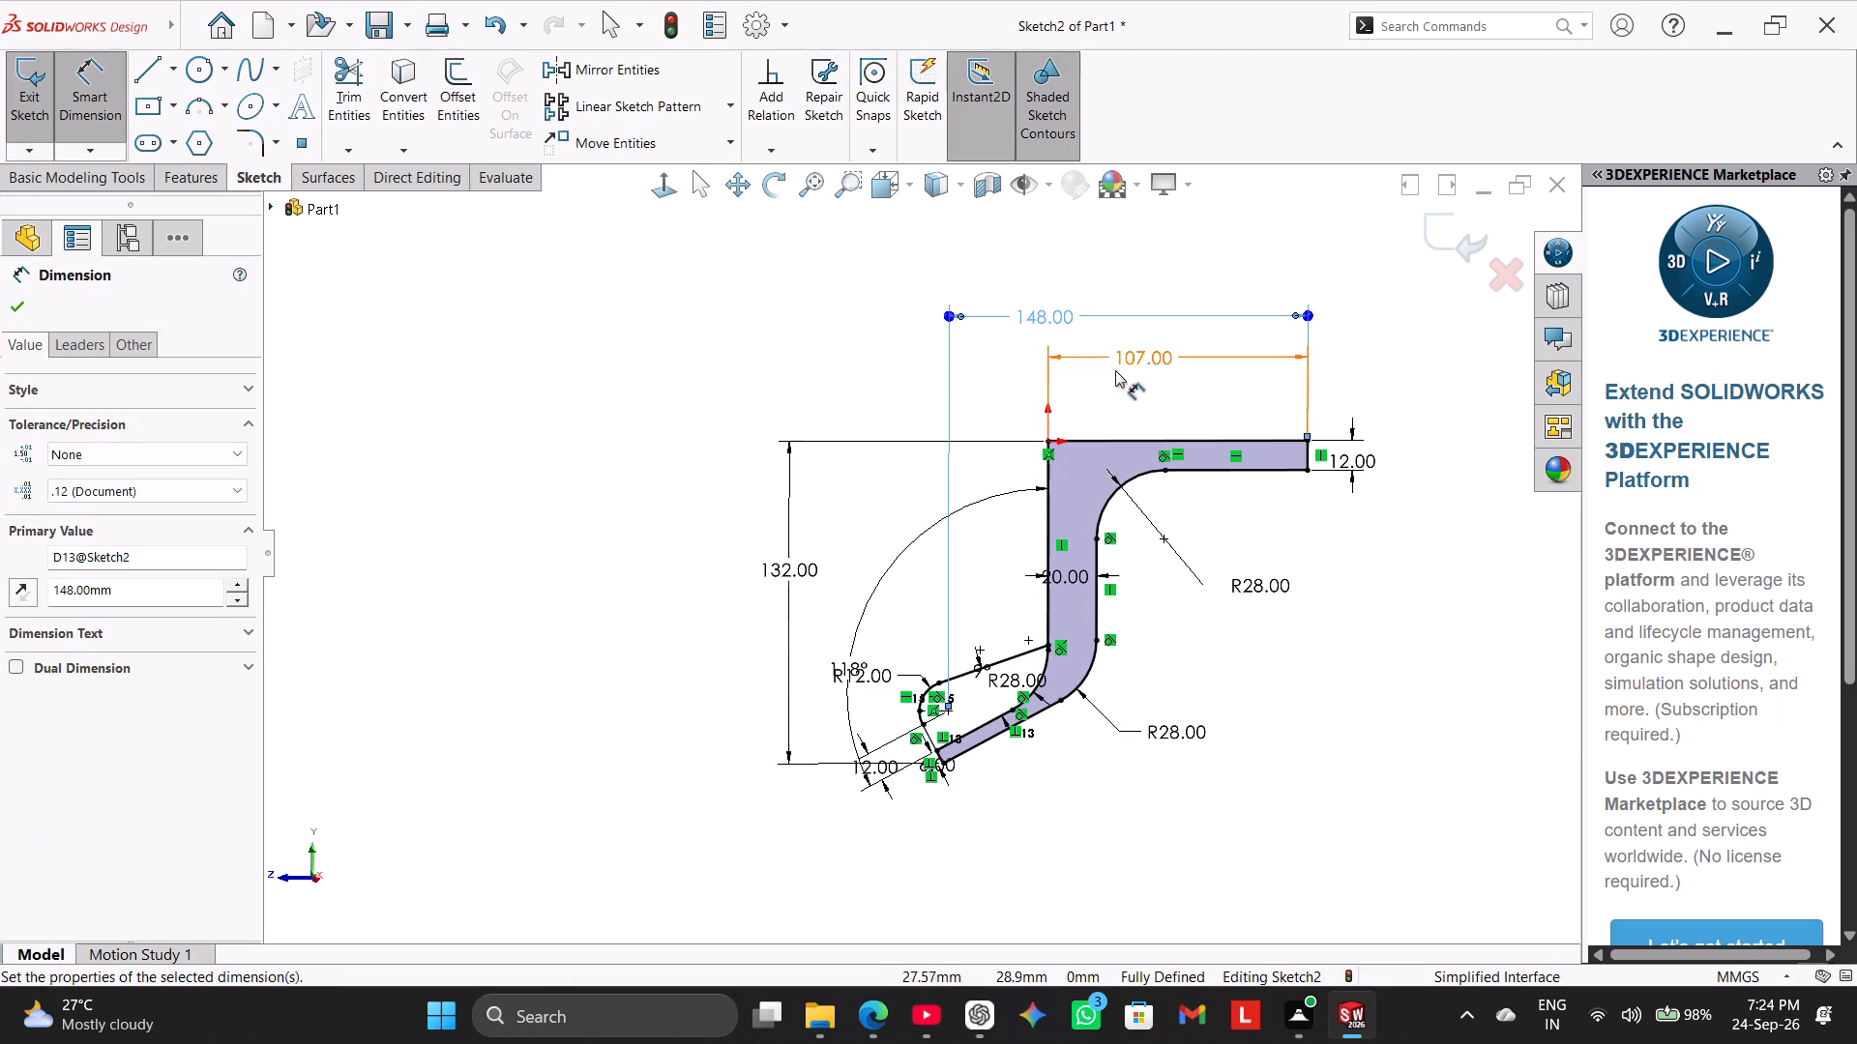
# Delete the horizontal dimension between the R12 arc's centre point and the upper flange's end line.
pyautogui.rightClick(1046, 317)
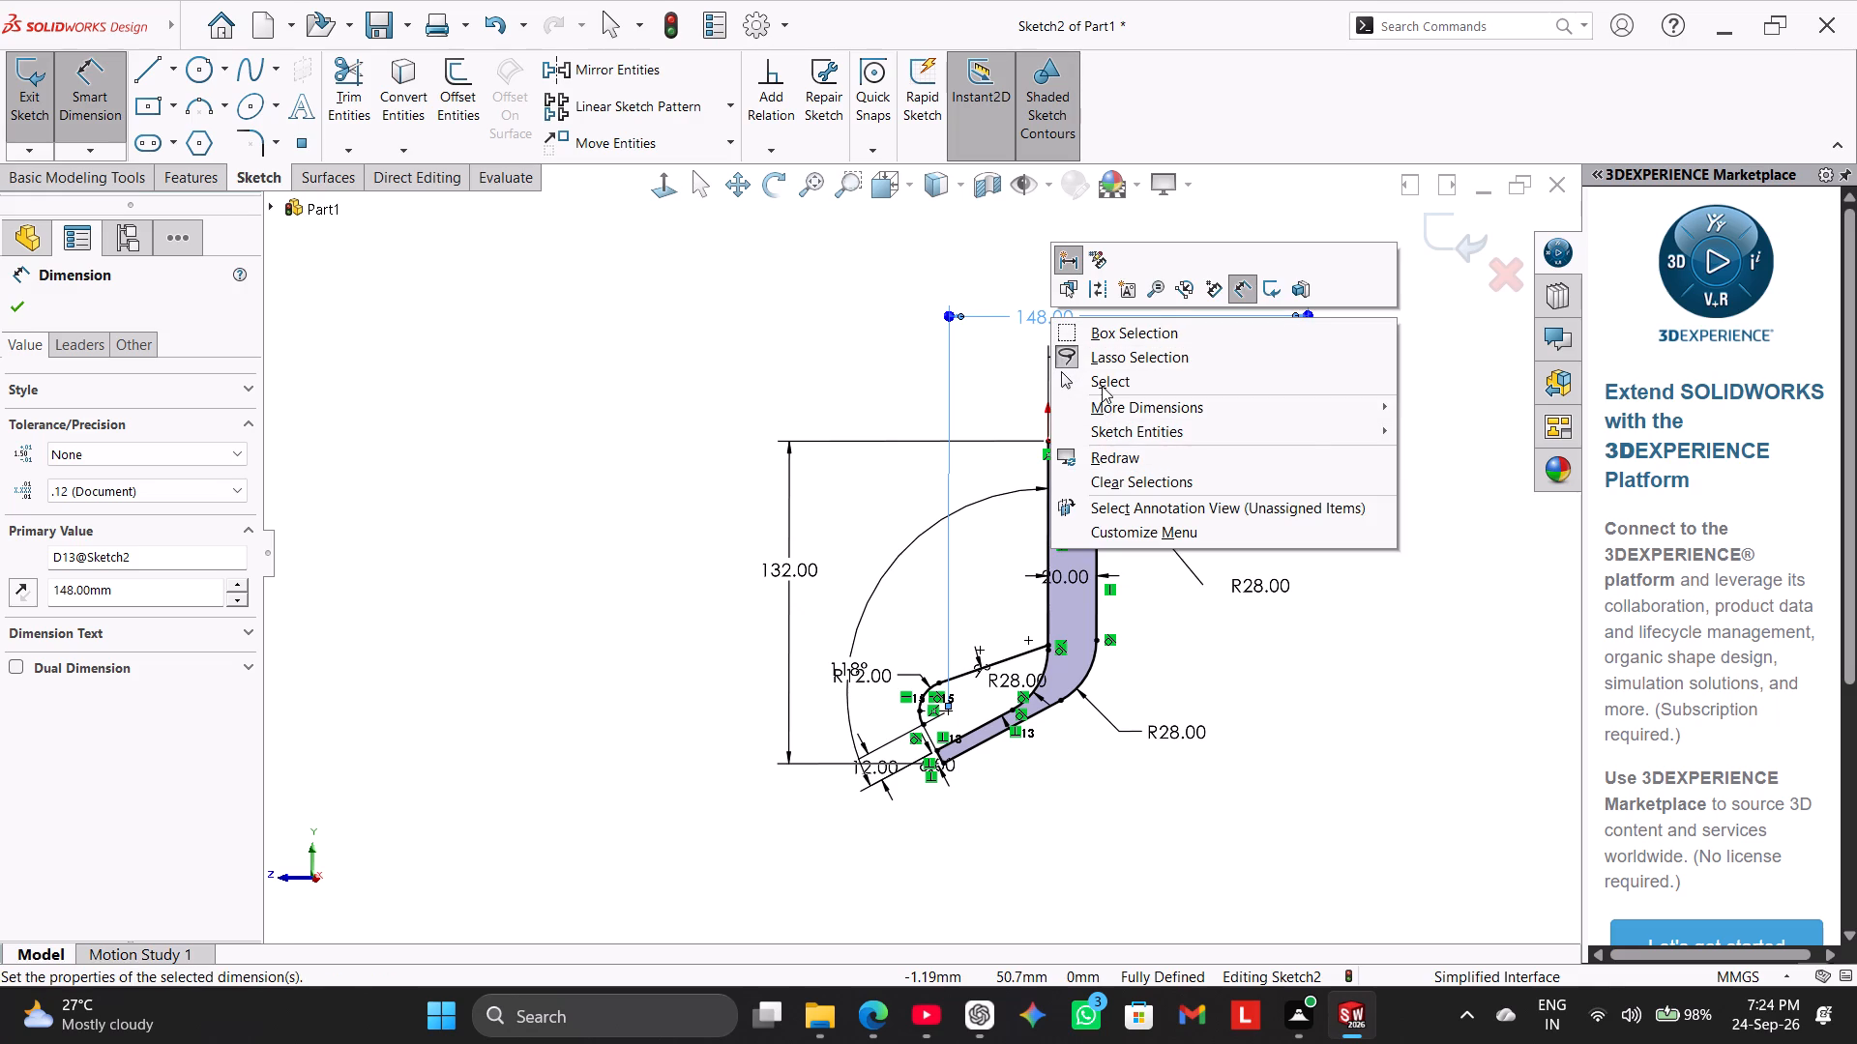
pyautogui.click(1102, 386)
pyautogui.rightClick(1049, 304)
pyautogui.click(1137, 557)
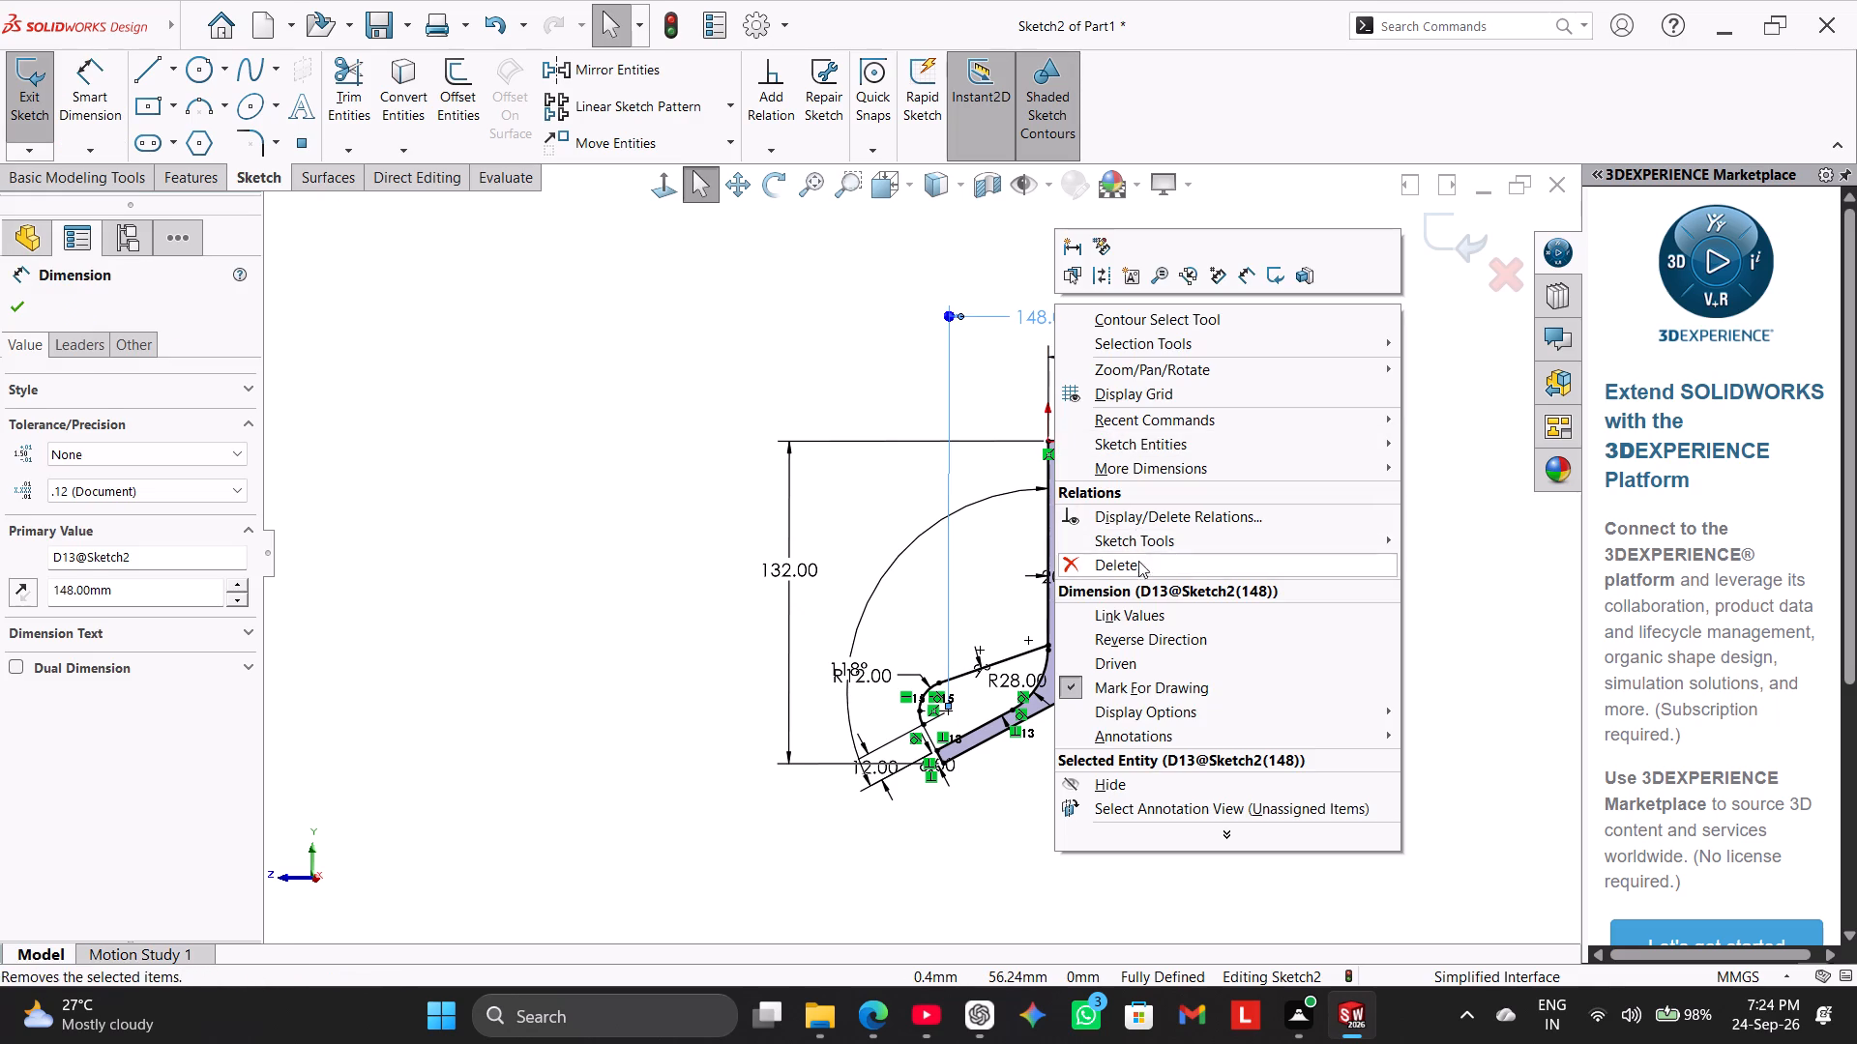
# Add a 160 mm horizontal dimension between the centerline's end on the R12 arc and the upper flange's vertical end line.
pyautogui.click(81, 69)
pyautogui.scroll(-2, 954, 556)
pyautogui.scroll(3, 1037, 626)
pyautogui.scroll(-5, 1047, 648)
pyautogui.scroll(-2, 775, 684)
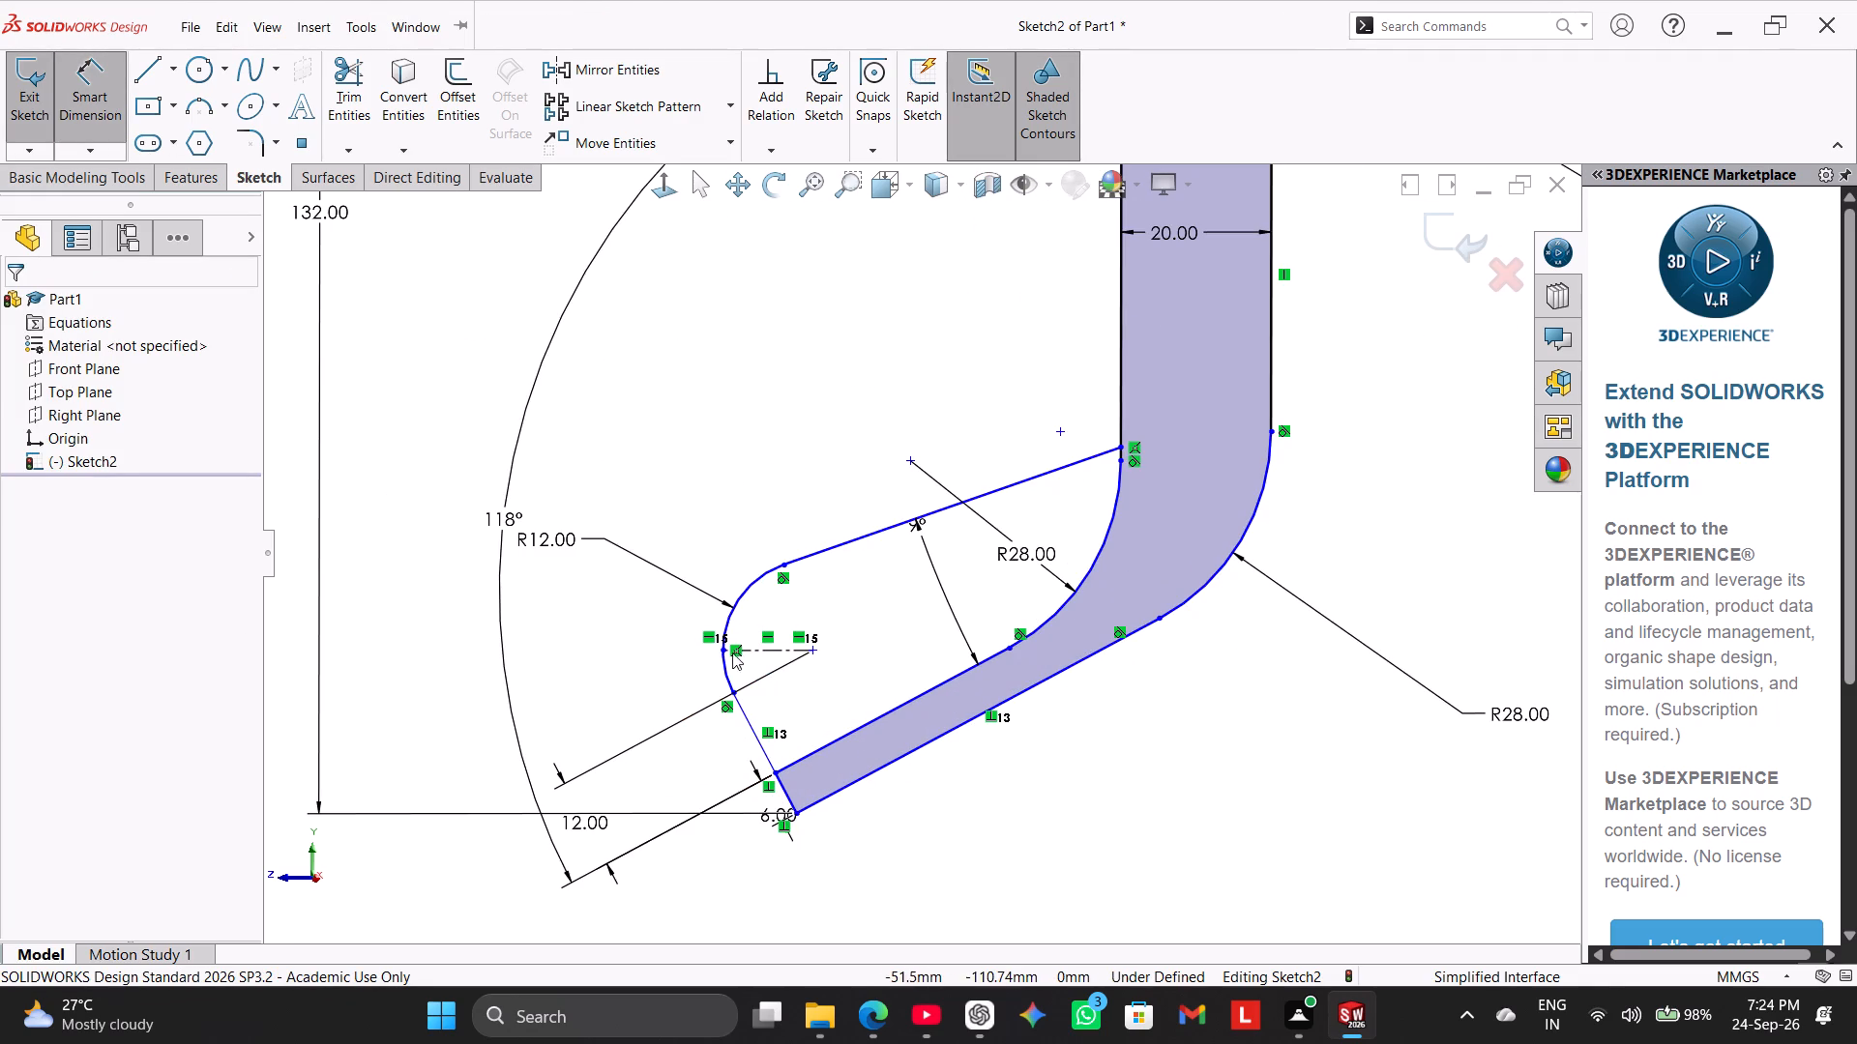
pyautogui.click(721, 652)
pyautogui.scroll(5, 1165, 379)
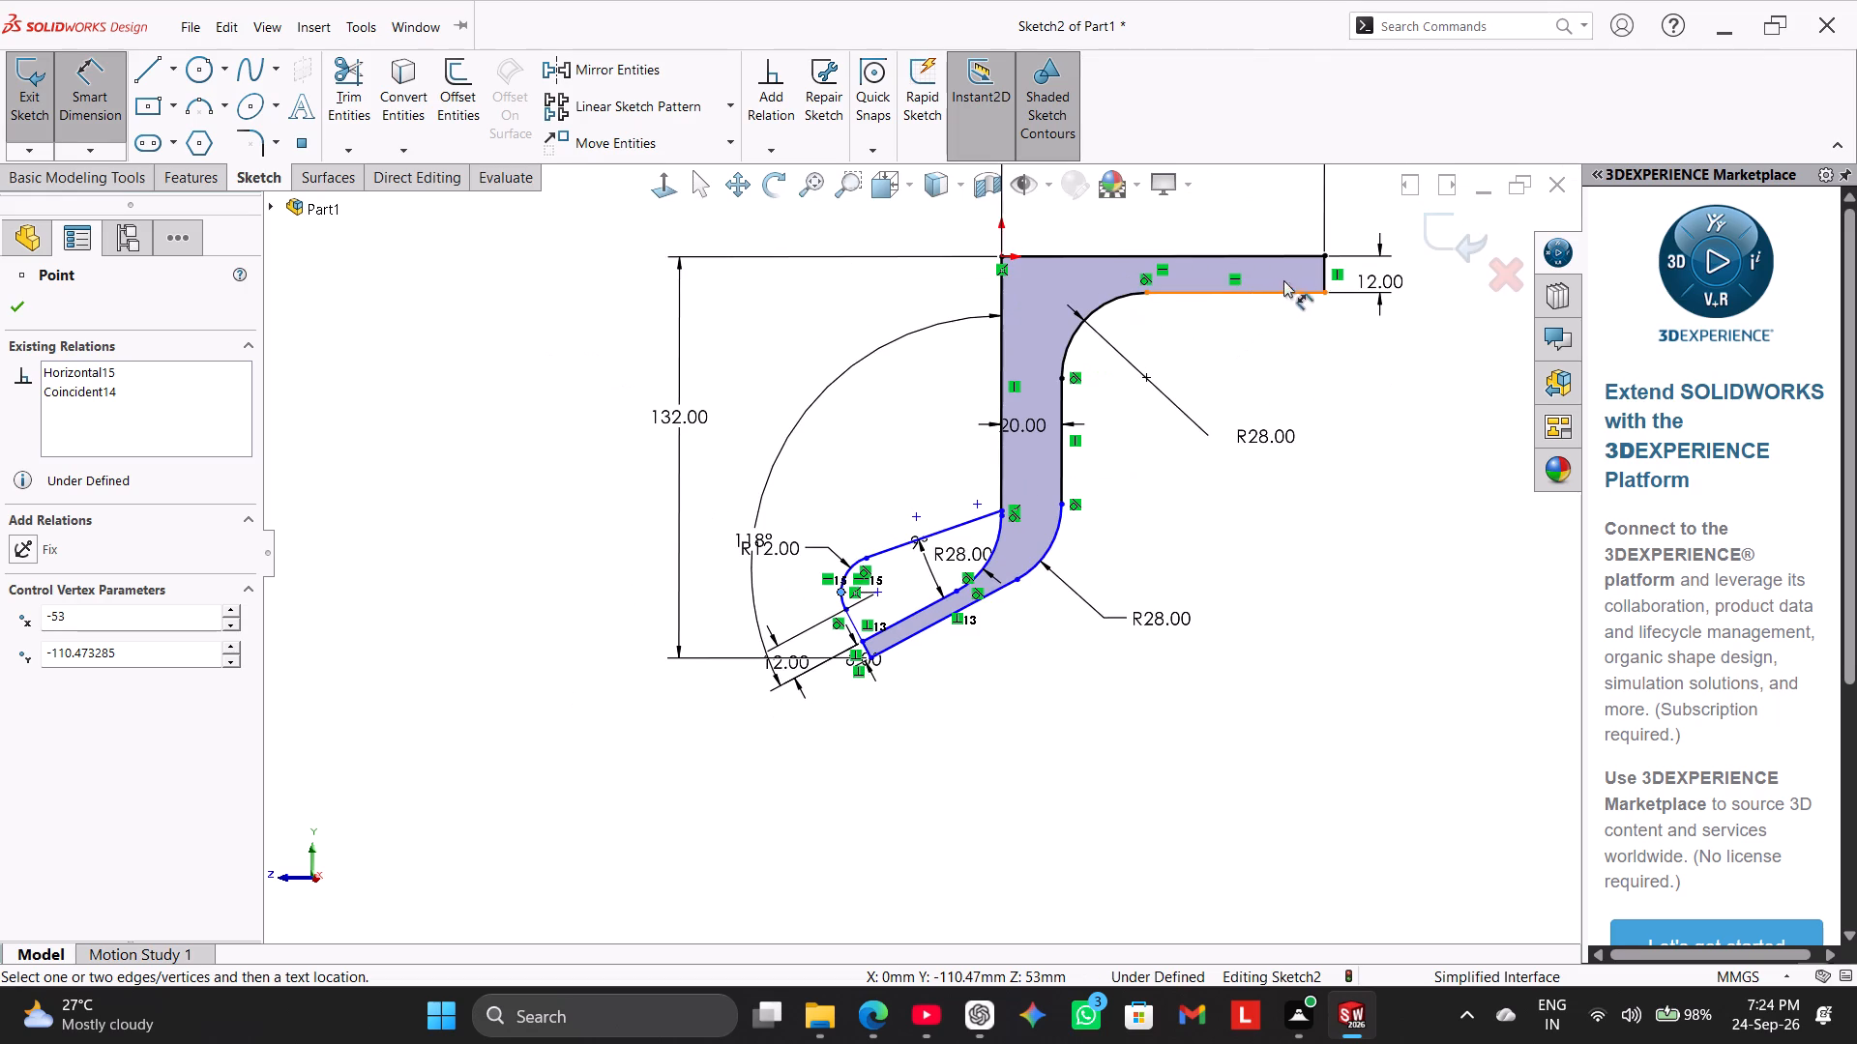
pyautogui.click(1324, 268)
pyautogui.scroll(2, 1113, 230)
pyautogui.scroll(-1, 1079, 258)
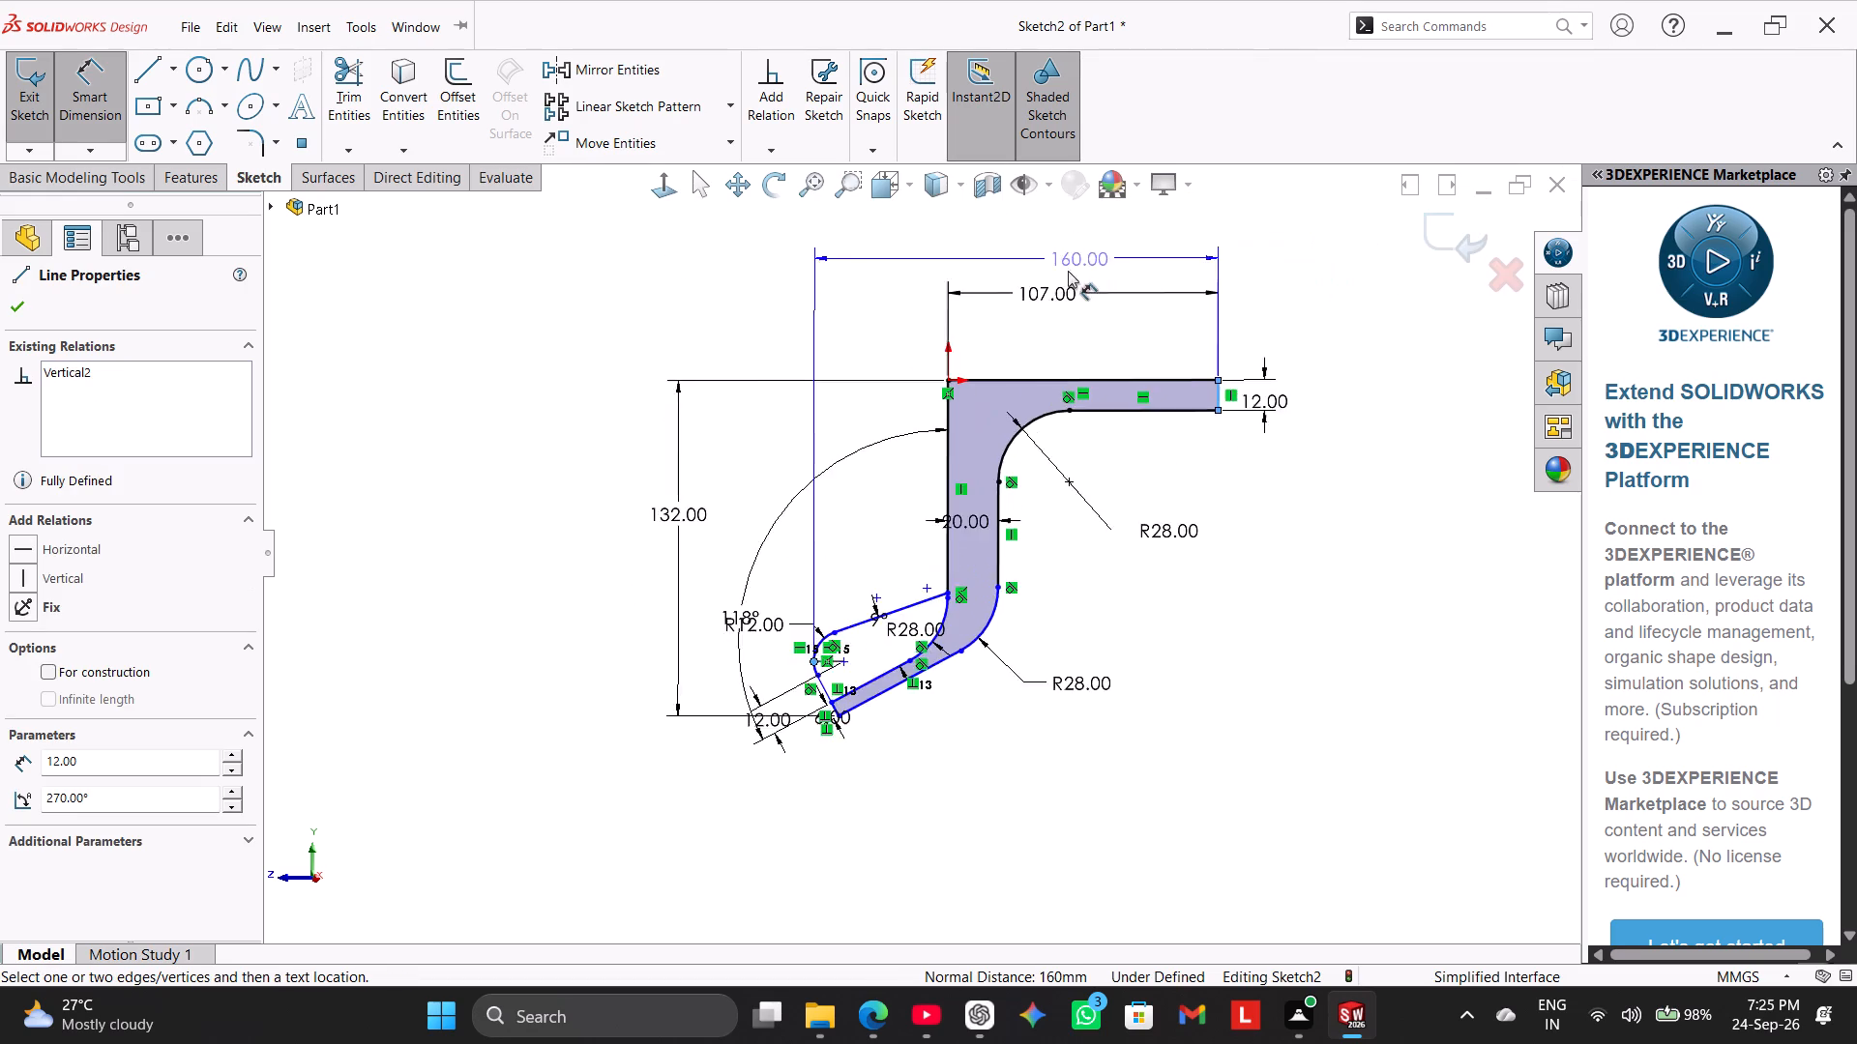
pyautogui.scroll(-1, 1068, 271)
pyautogui.click(992, 275)
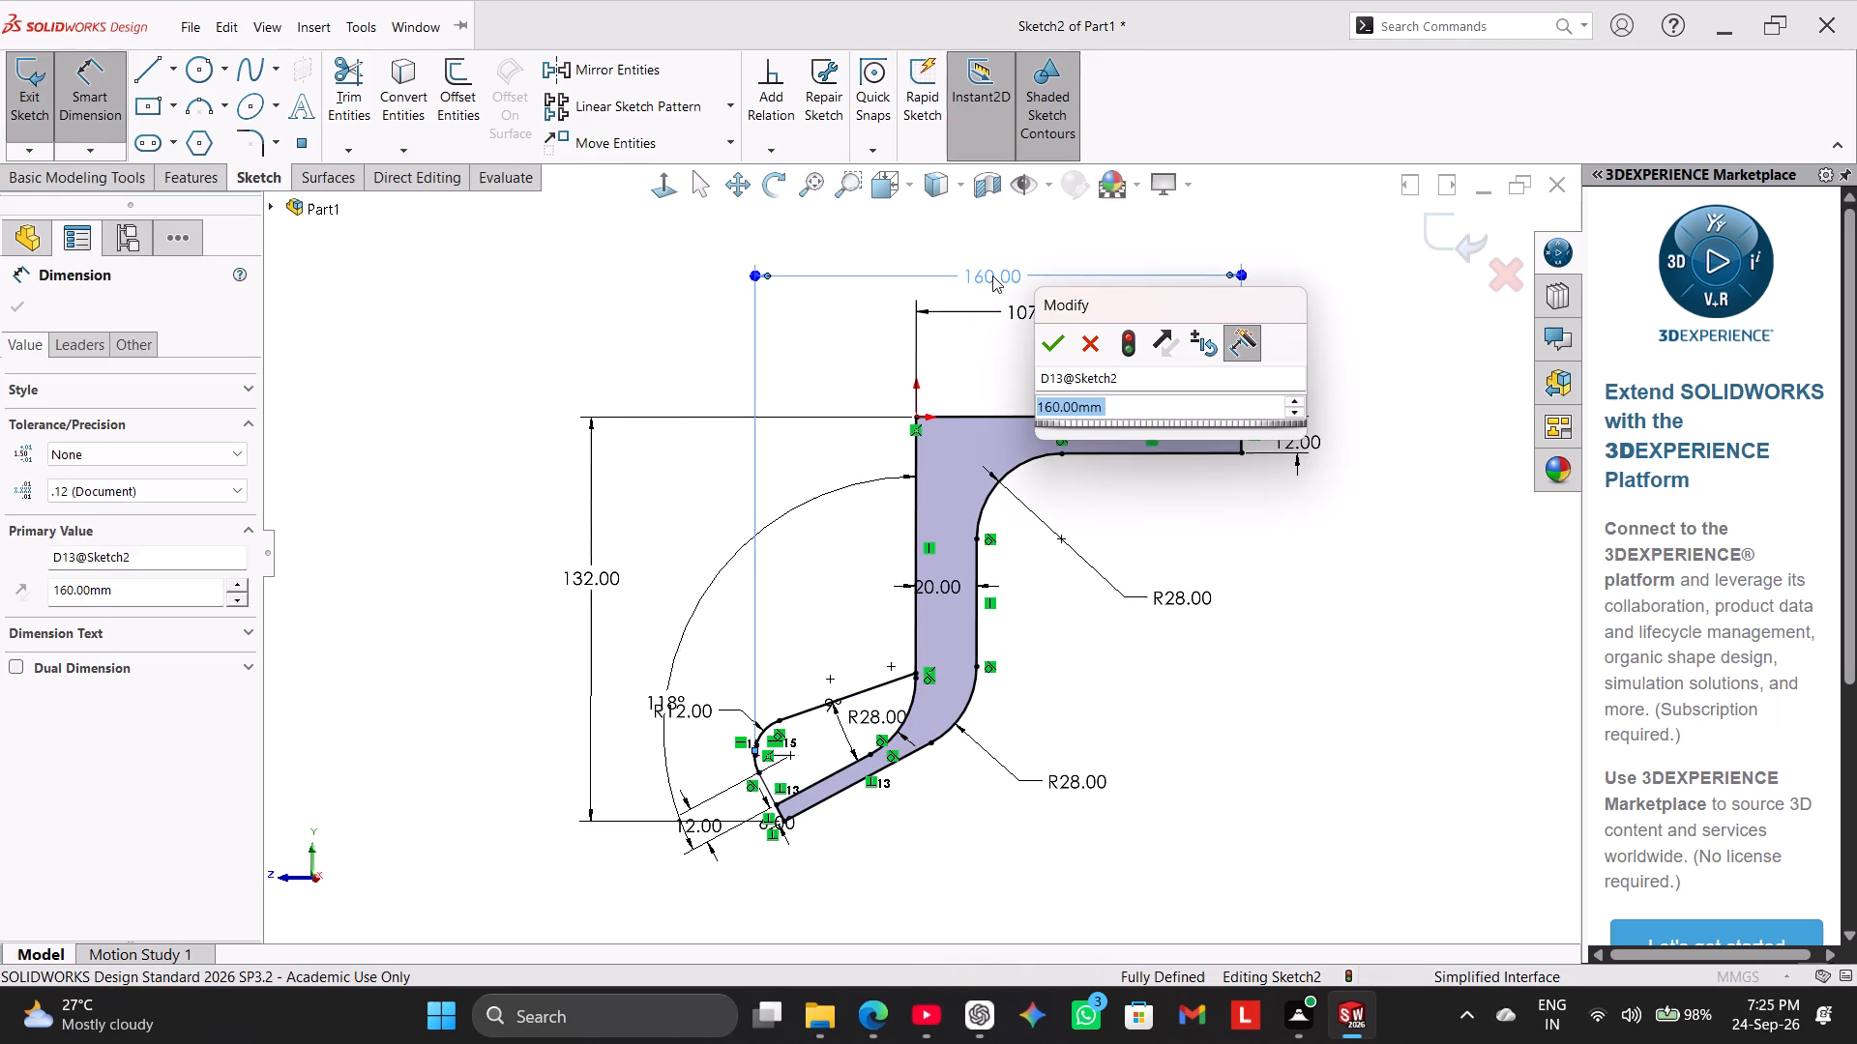
pyautogui.click(1057, 348)
# Move the 107 mm and 160 mm horizontal dimensions closer to the upper flange and leave the Smart Dimension tool.
pyautogui.moveTo(1025, 315); pyautogui.dragTo(1029, 315)
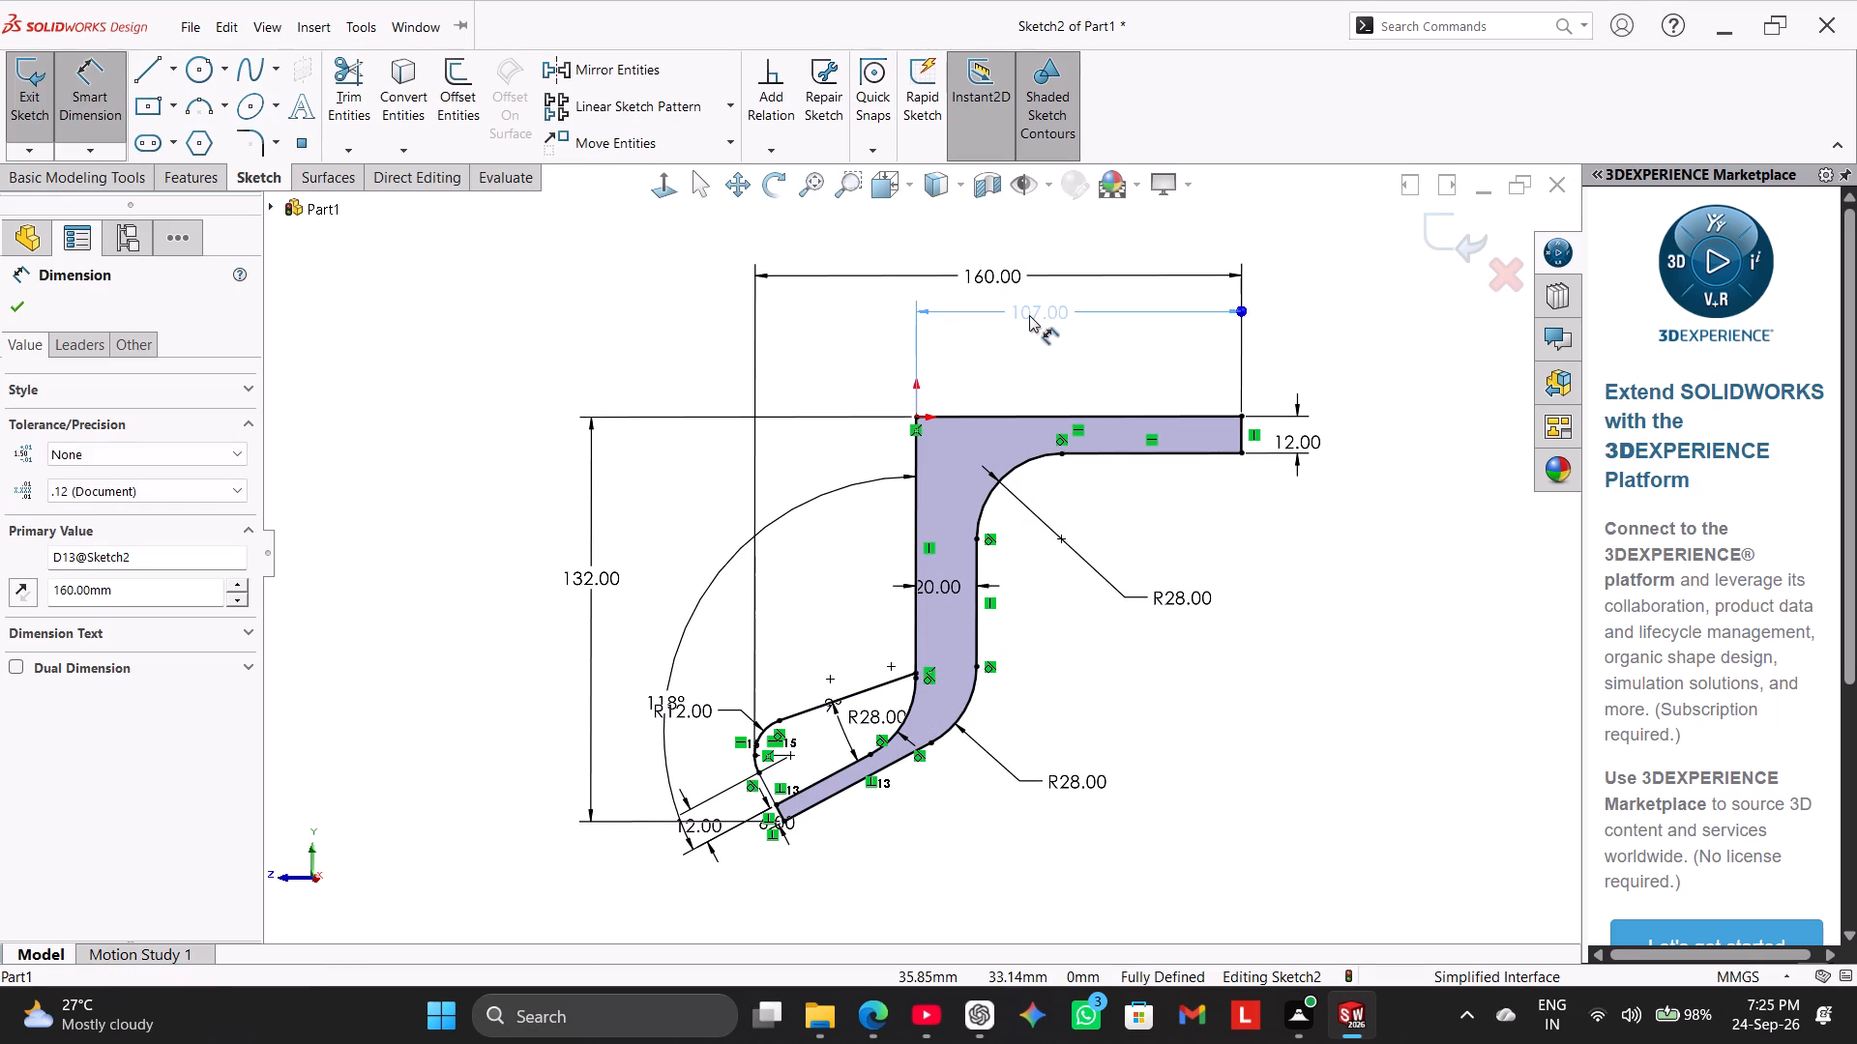
pyautogui.moveTo(1029, 315); pyautogui.dragTo(1036, 374)
pyautogui.moveTo(1000, 272); pyautogui.dragTo(1001, 325)
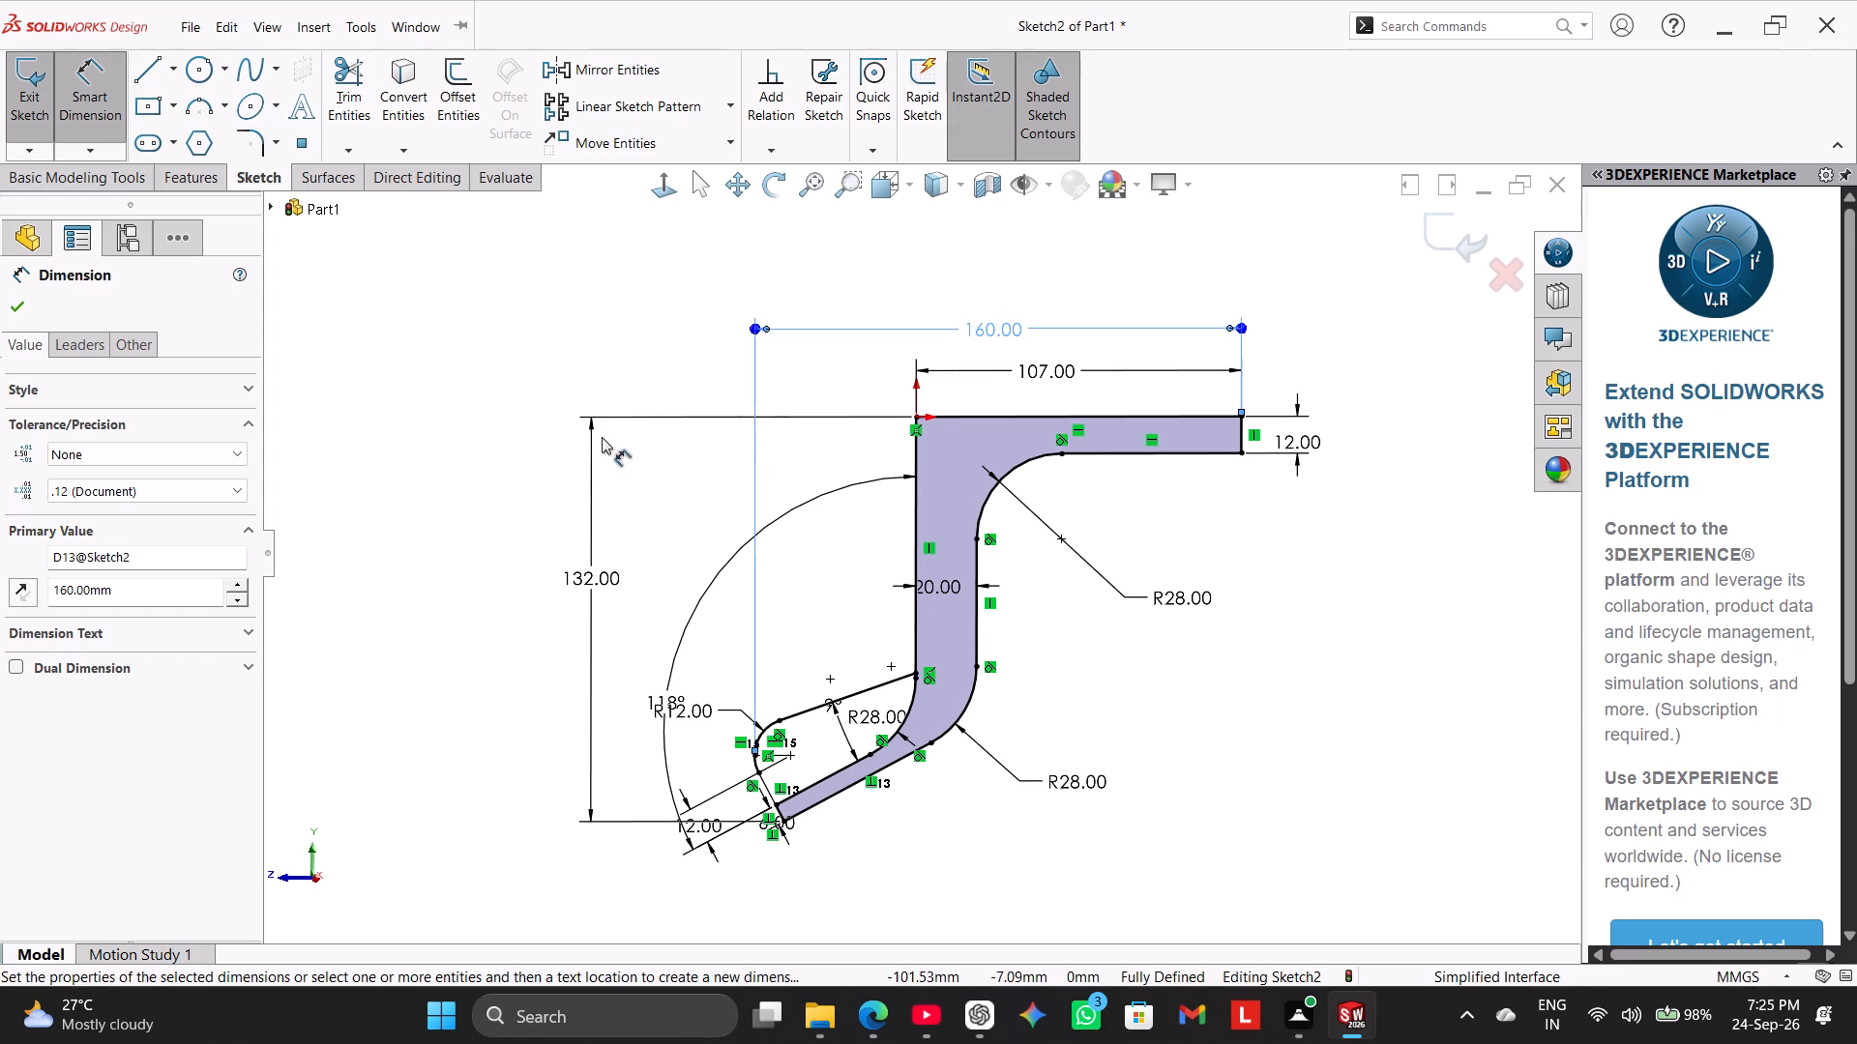
pyautogui.rightClick(543, 373)
pyautogui.click(628, 433)
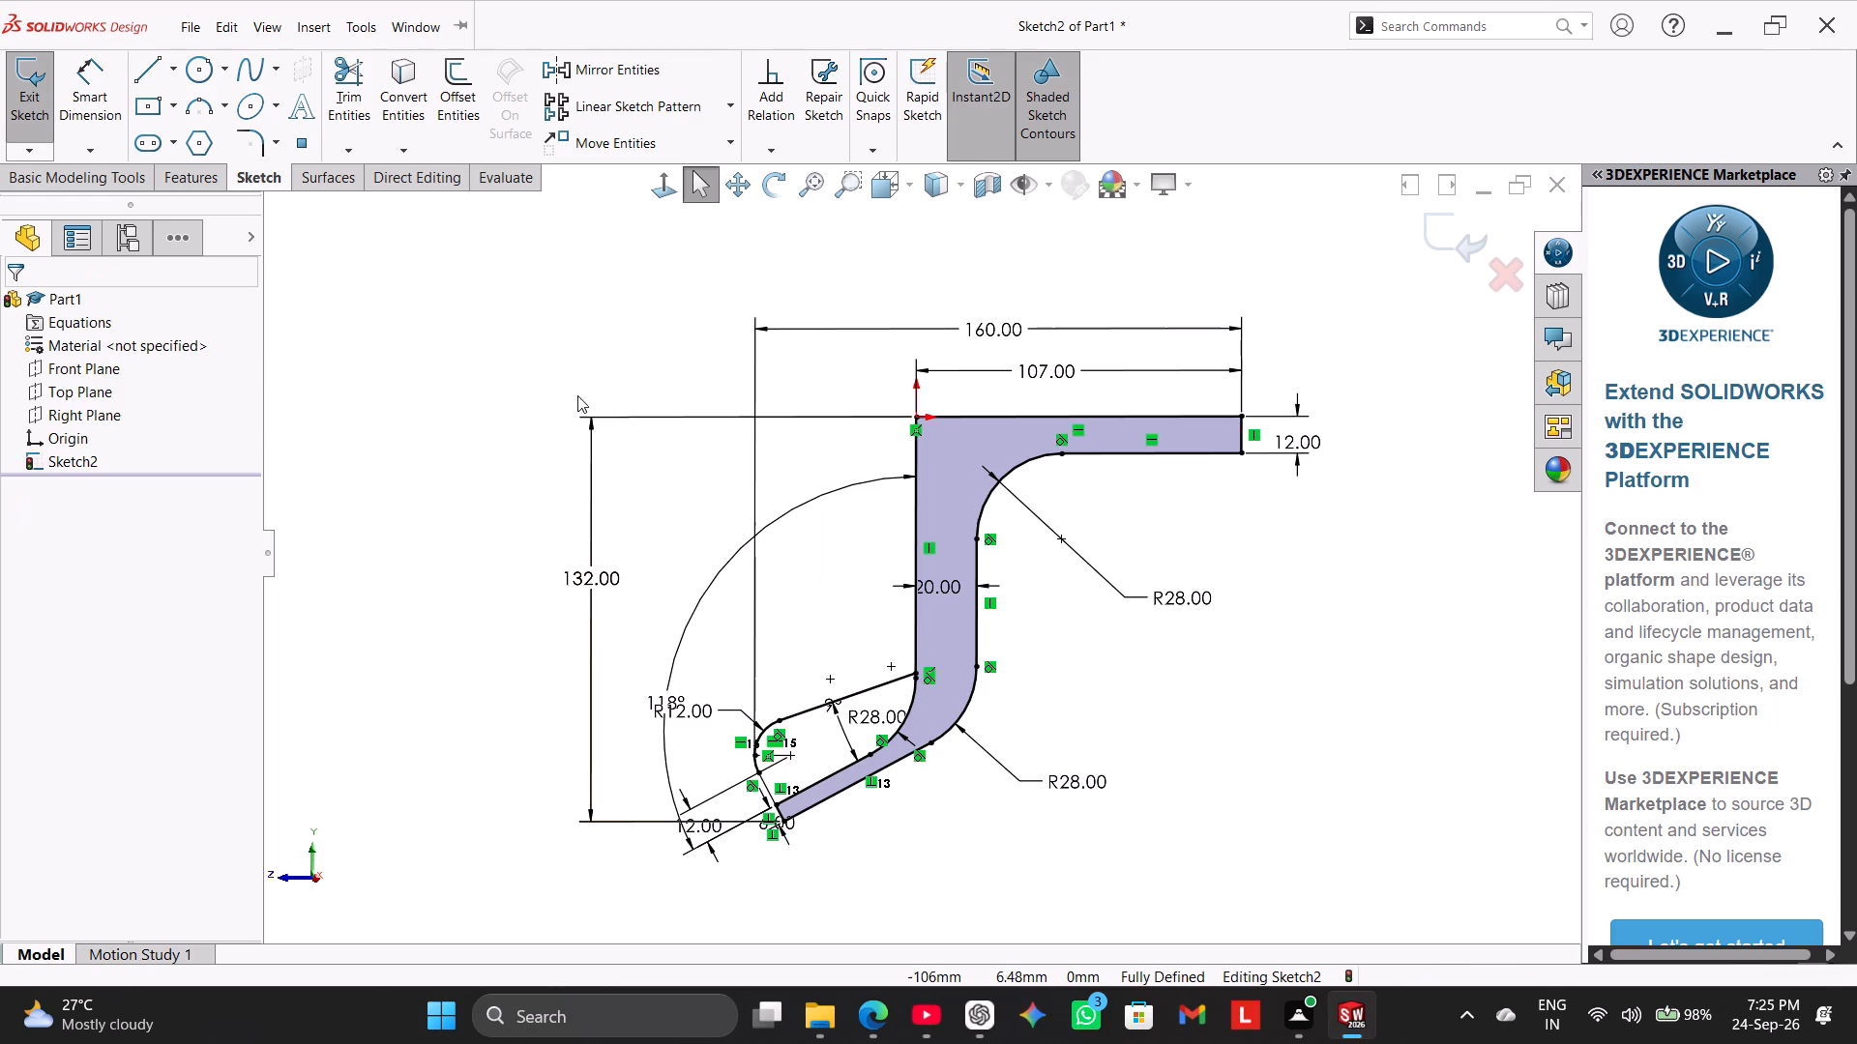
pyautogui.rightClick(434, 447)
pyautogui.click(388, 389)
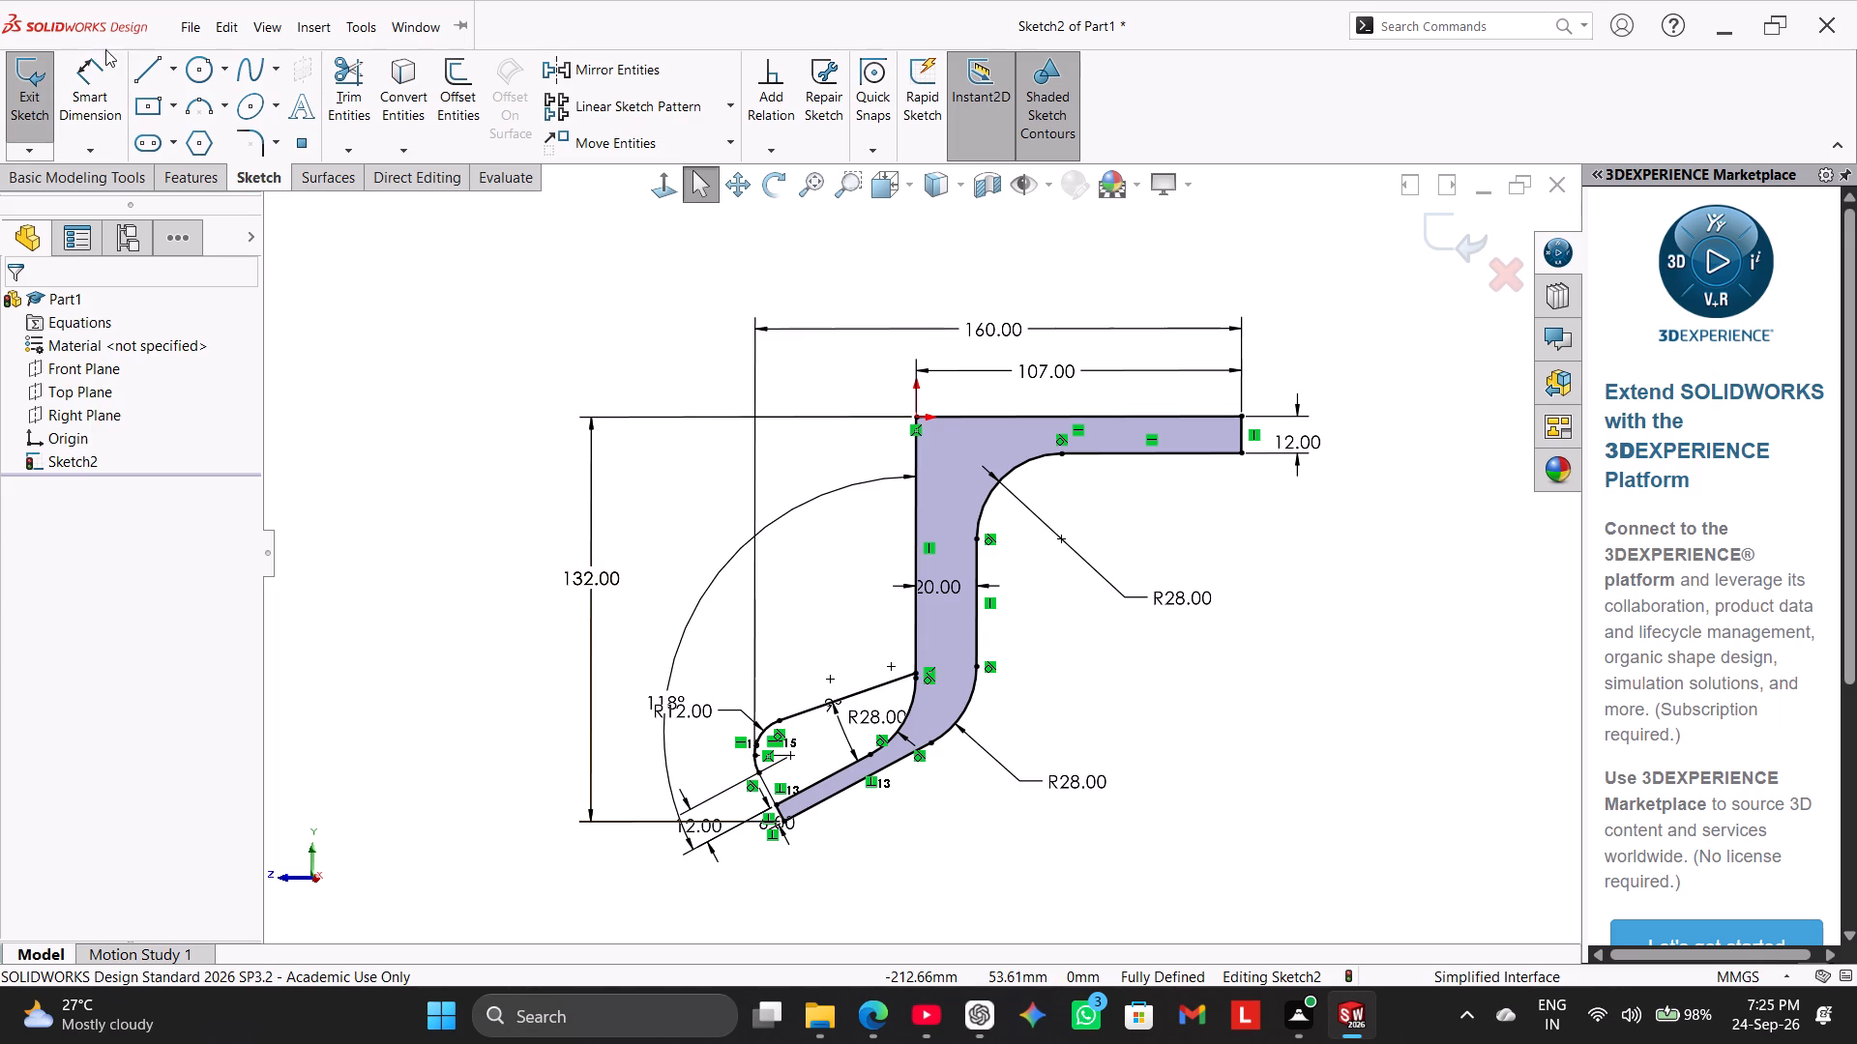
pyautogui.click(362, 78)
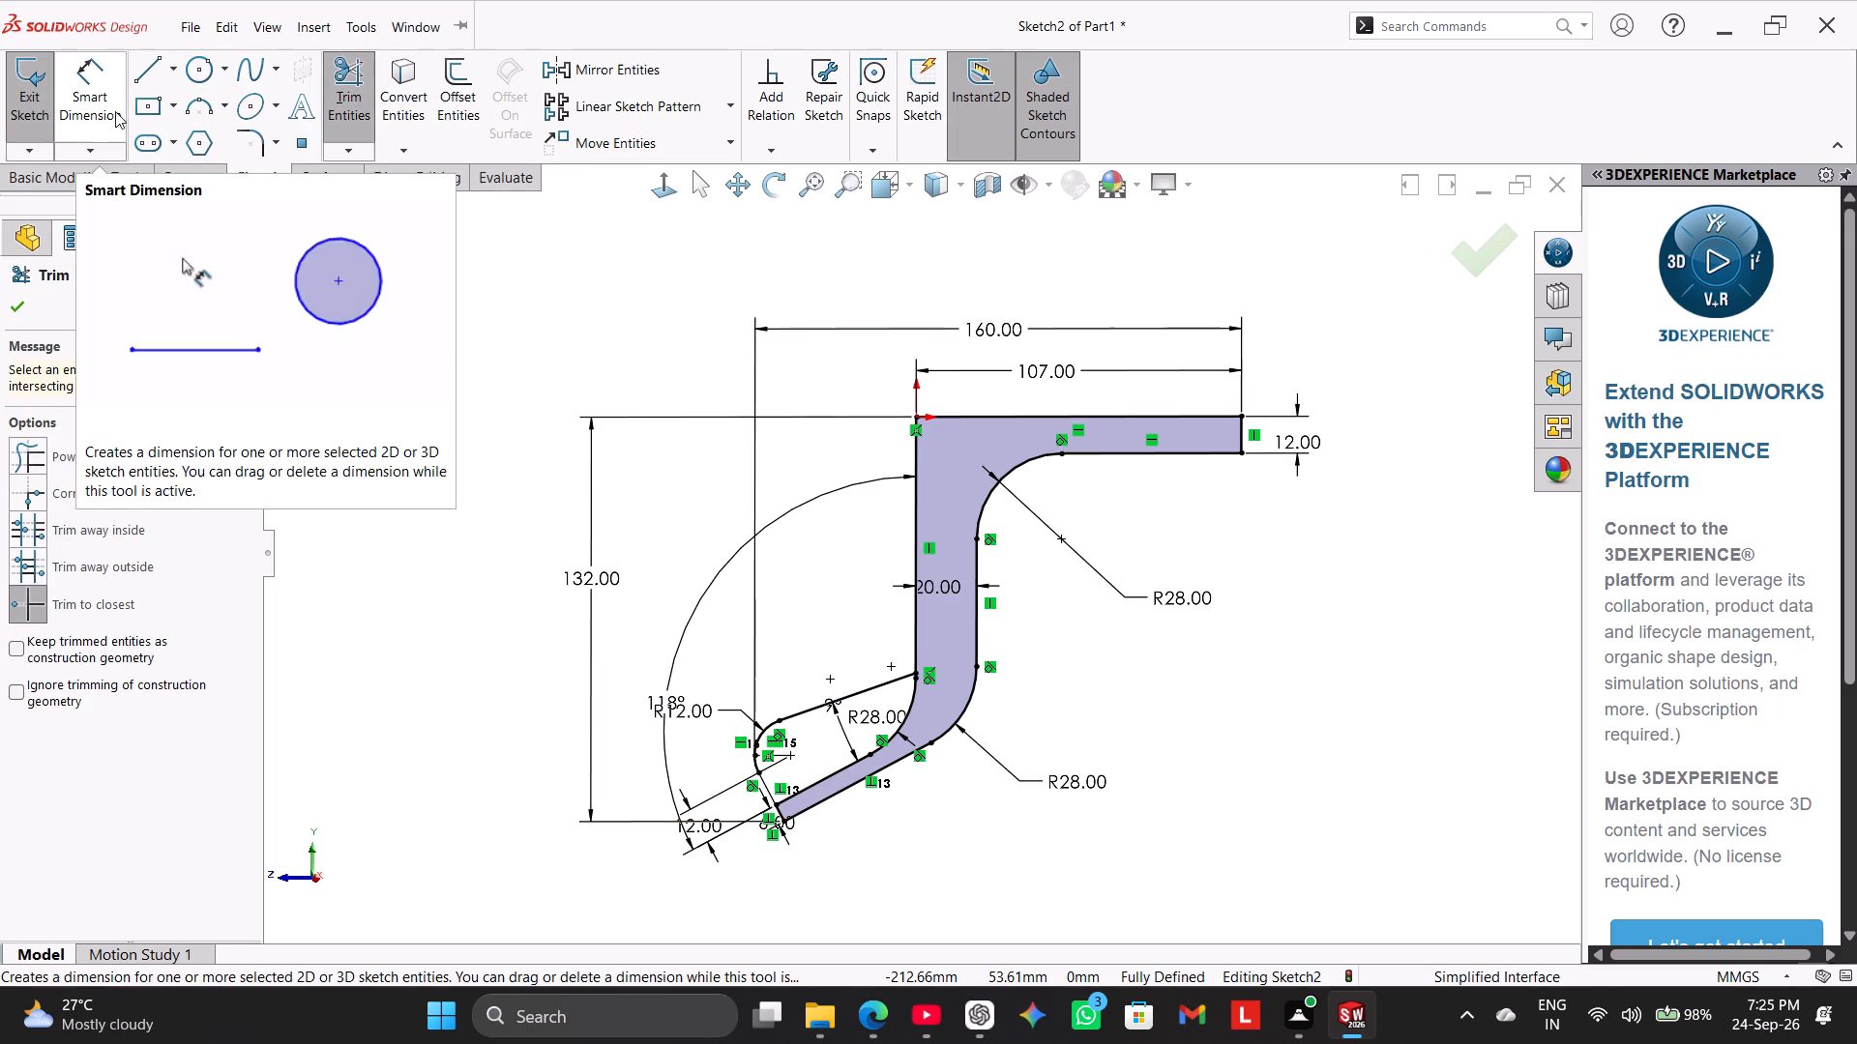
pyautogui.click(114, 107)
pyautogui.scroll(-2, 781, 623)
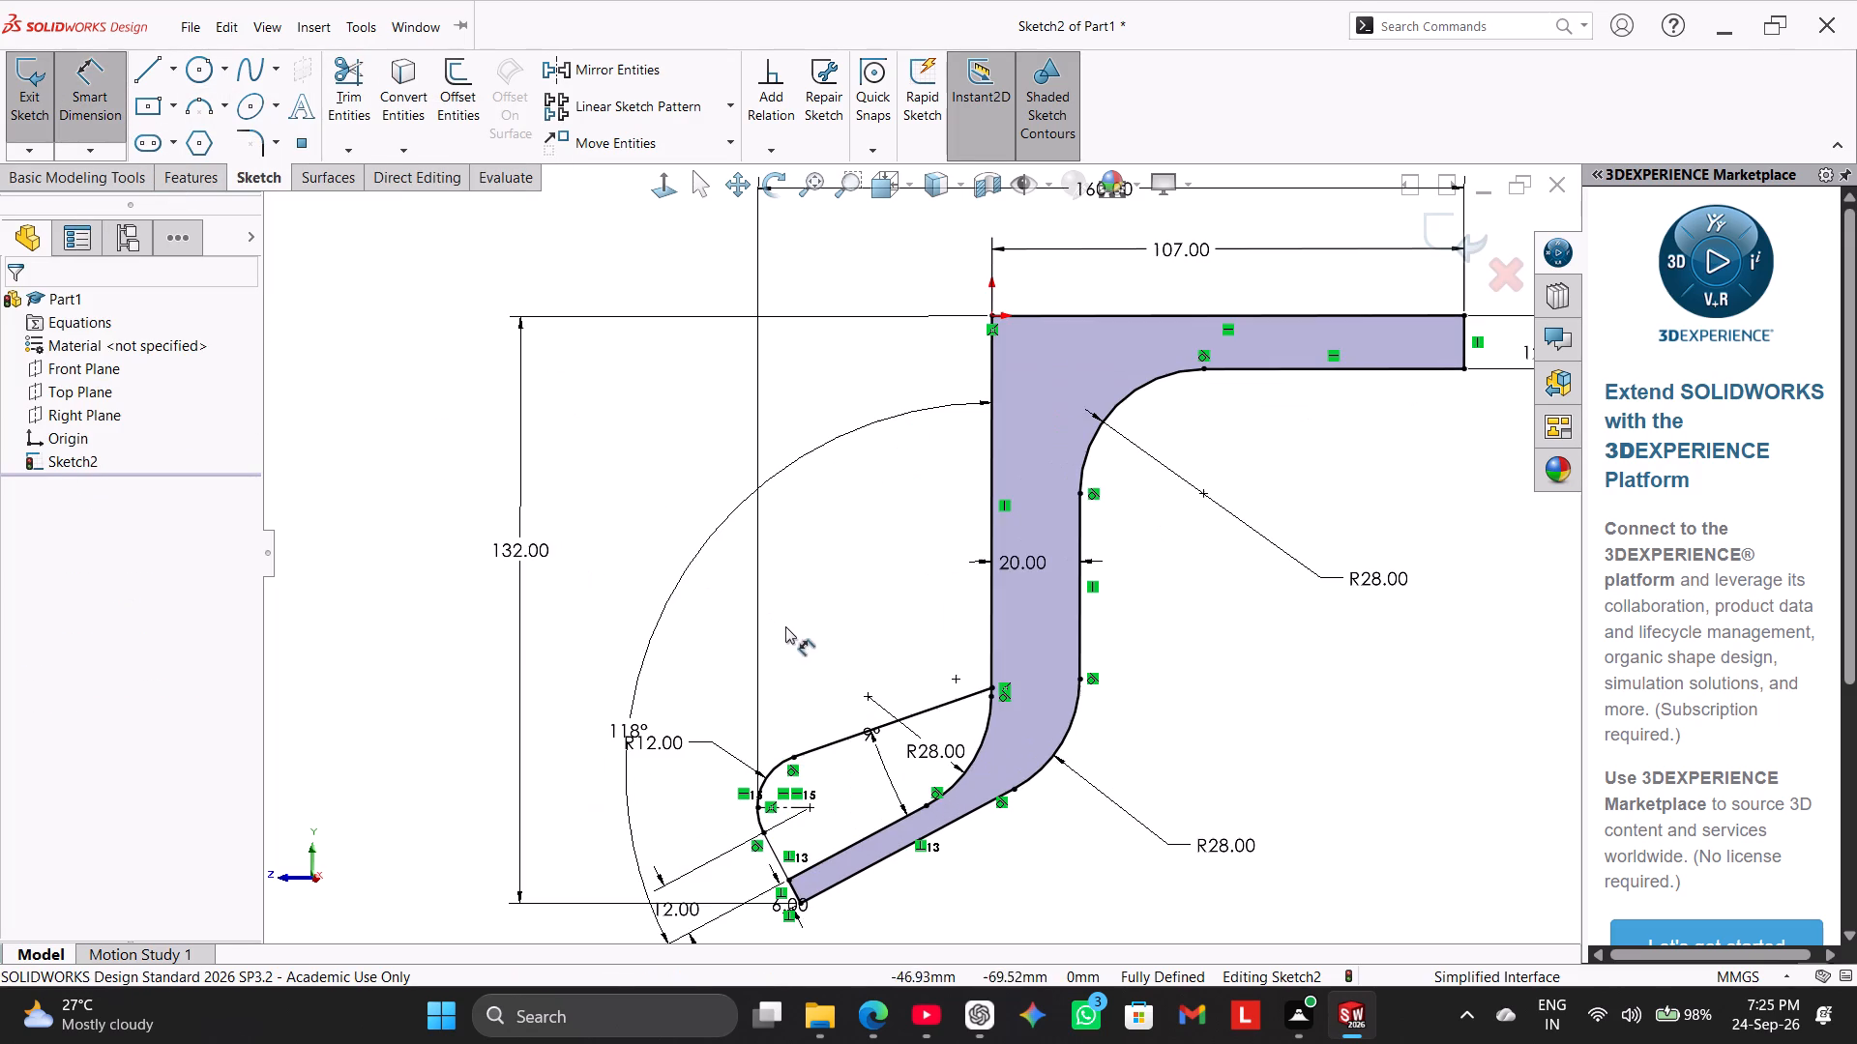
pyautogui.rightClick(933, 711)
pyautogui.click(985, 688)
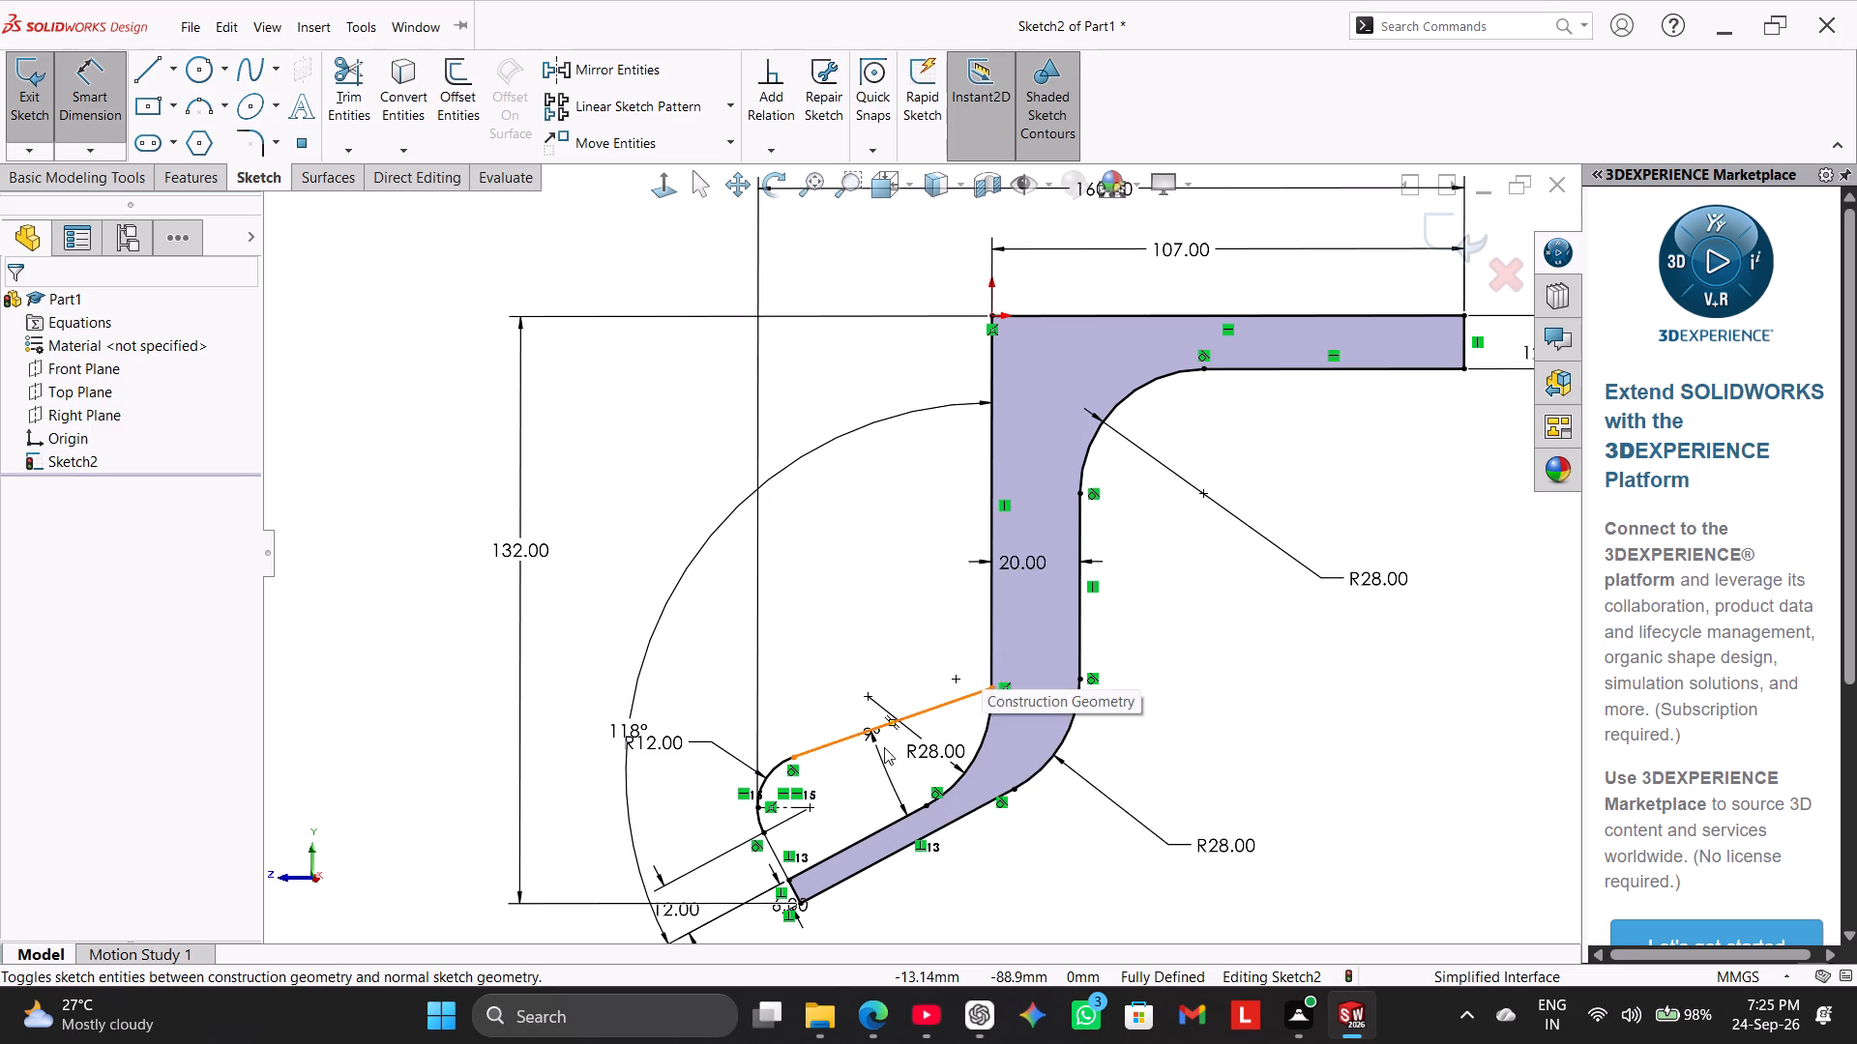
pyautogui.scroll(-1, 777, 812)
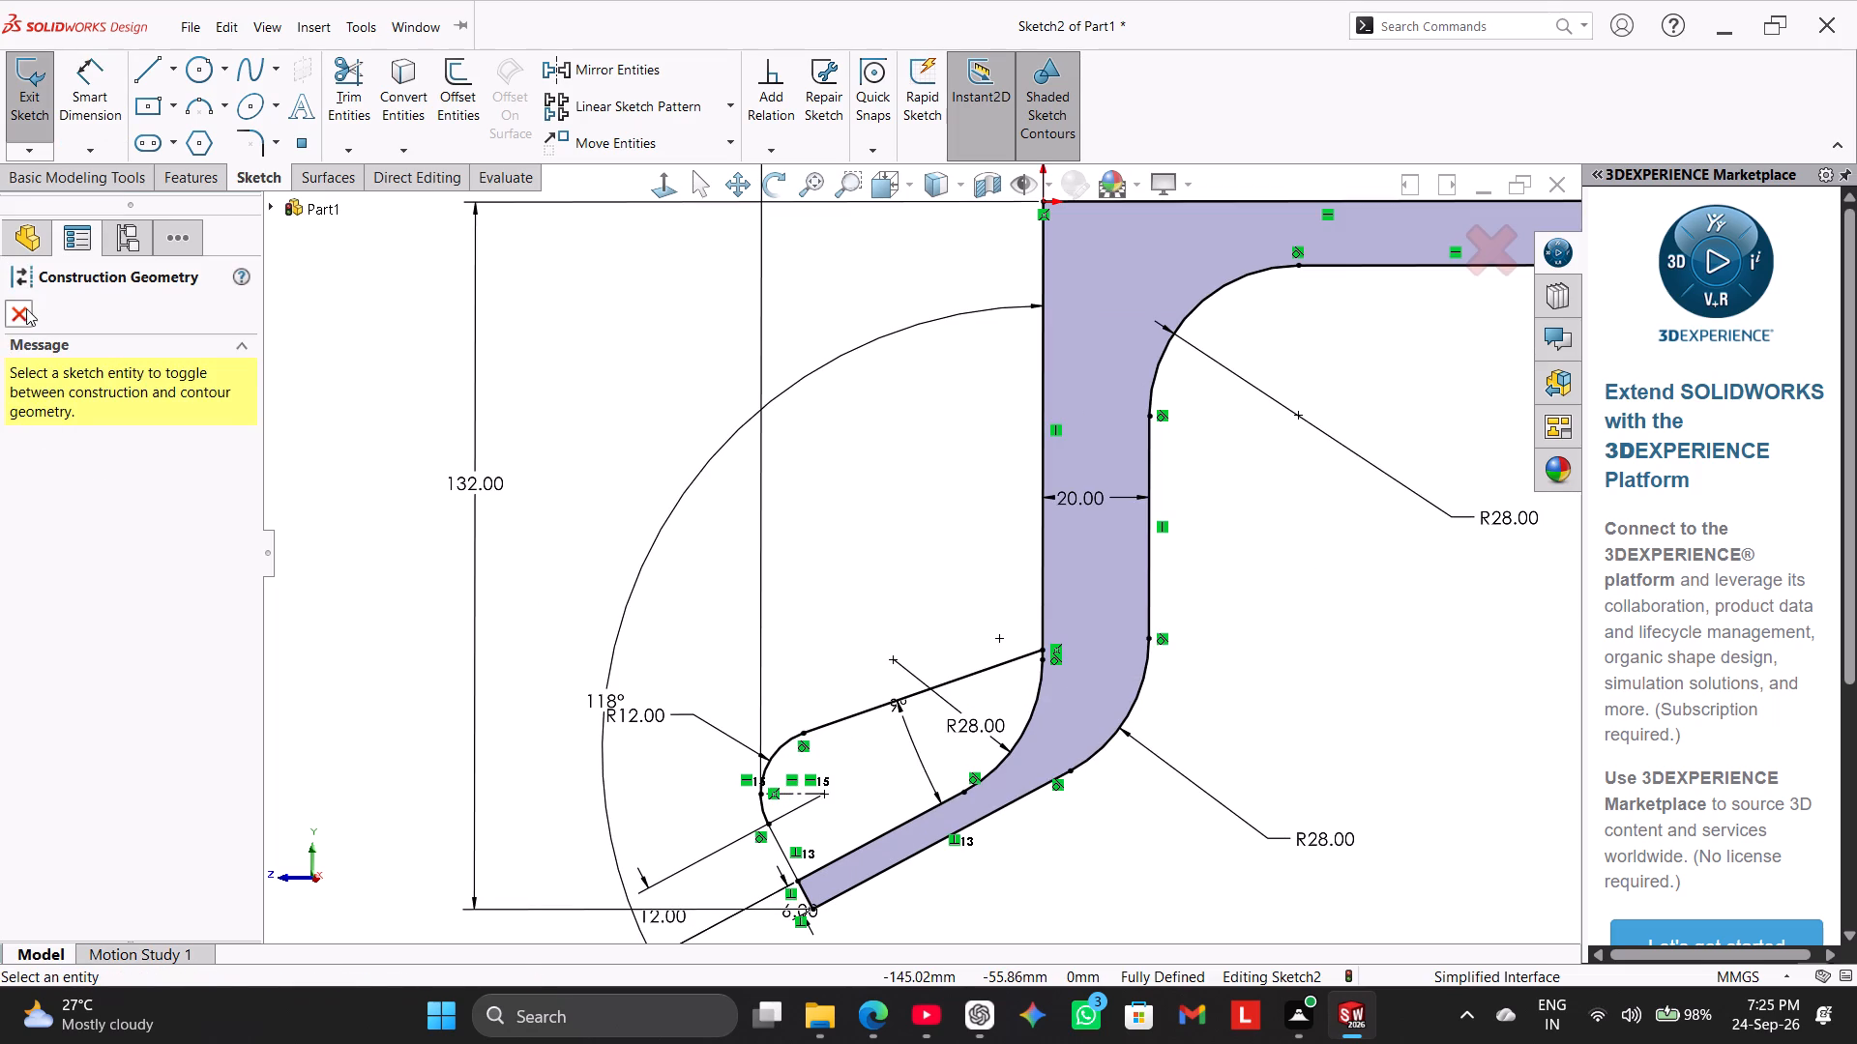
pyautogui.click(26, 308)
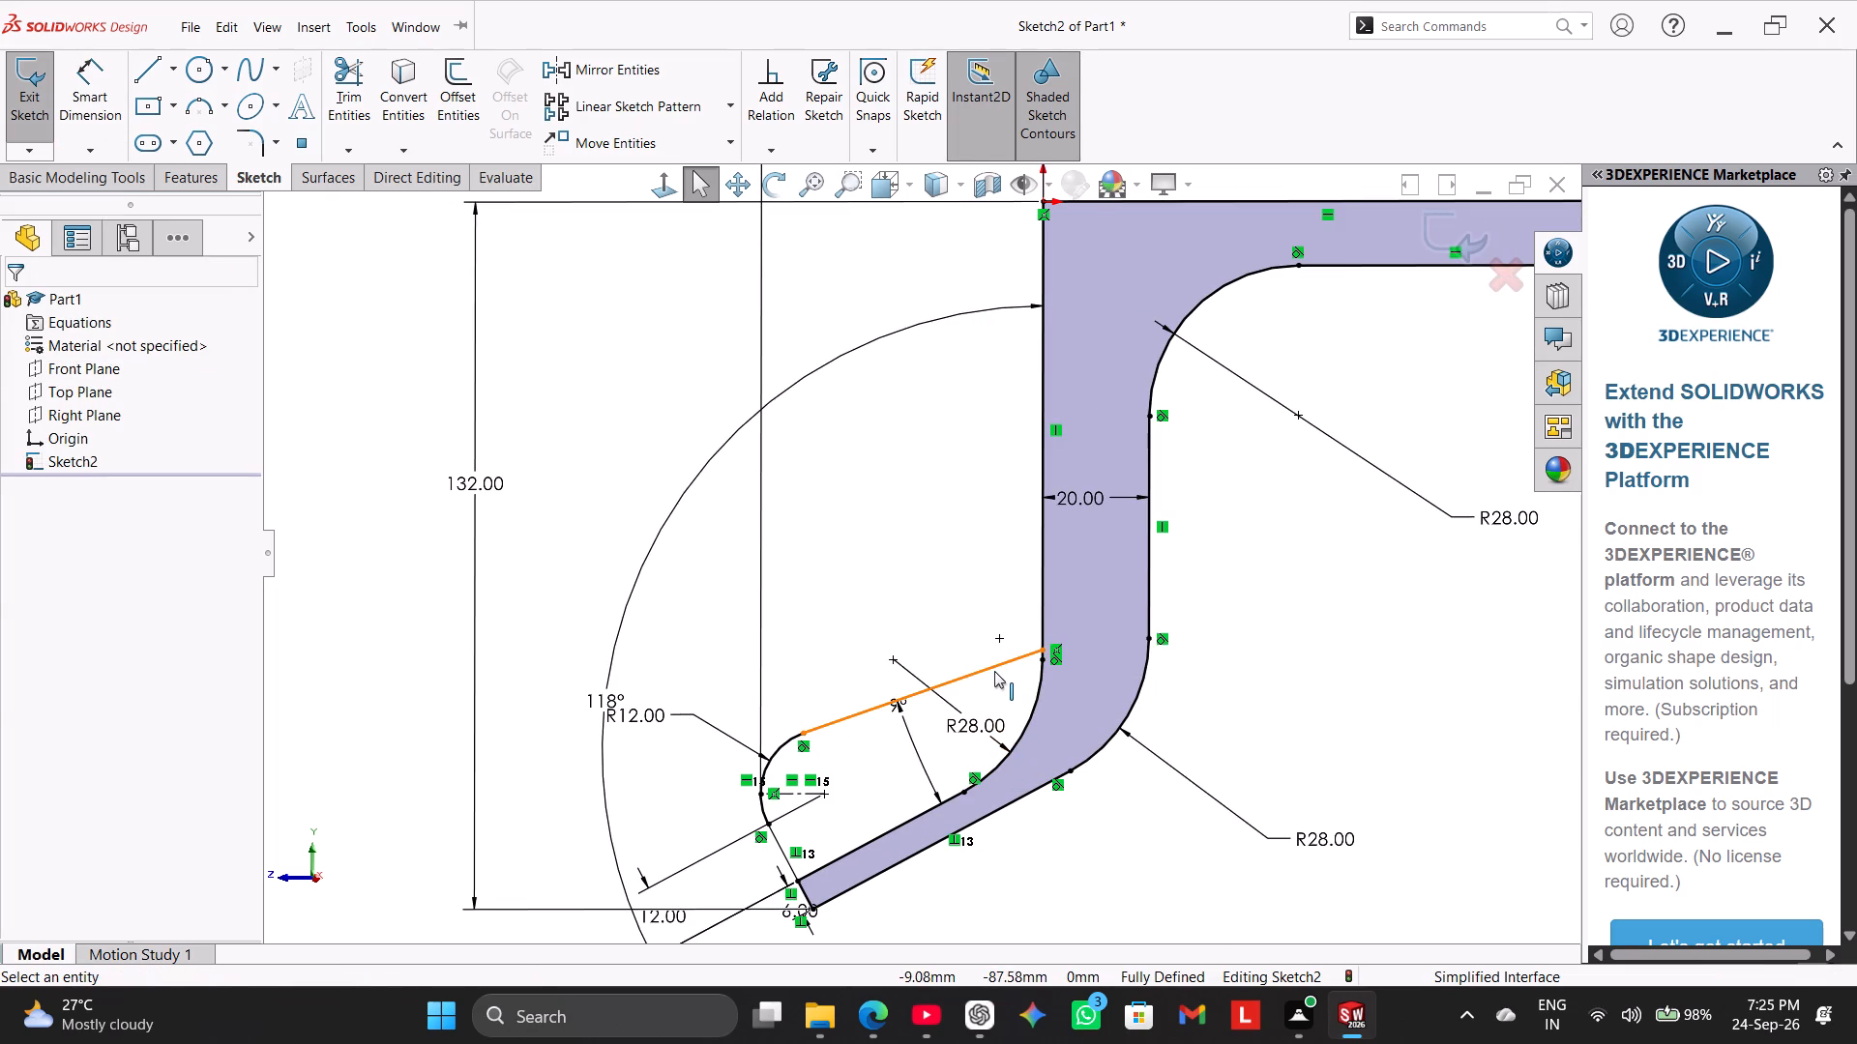
# Convert the rib's sloping upper line, the R12 arc and the short line below it to construction geometry.
pyautogui.rightClick(994, 671)
pyautogui.click(1051, 617)
pyautogui.scroll(-3, 782, 749)
pyautogui.rightClick(796, 712)
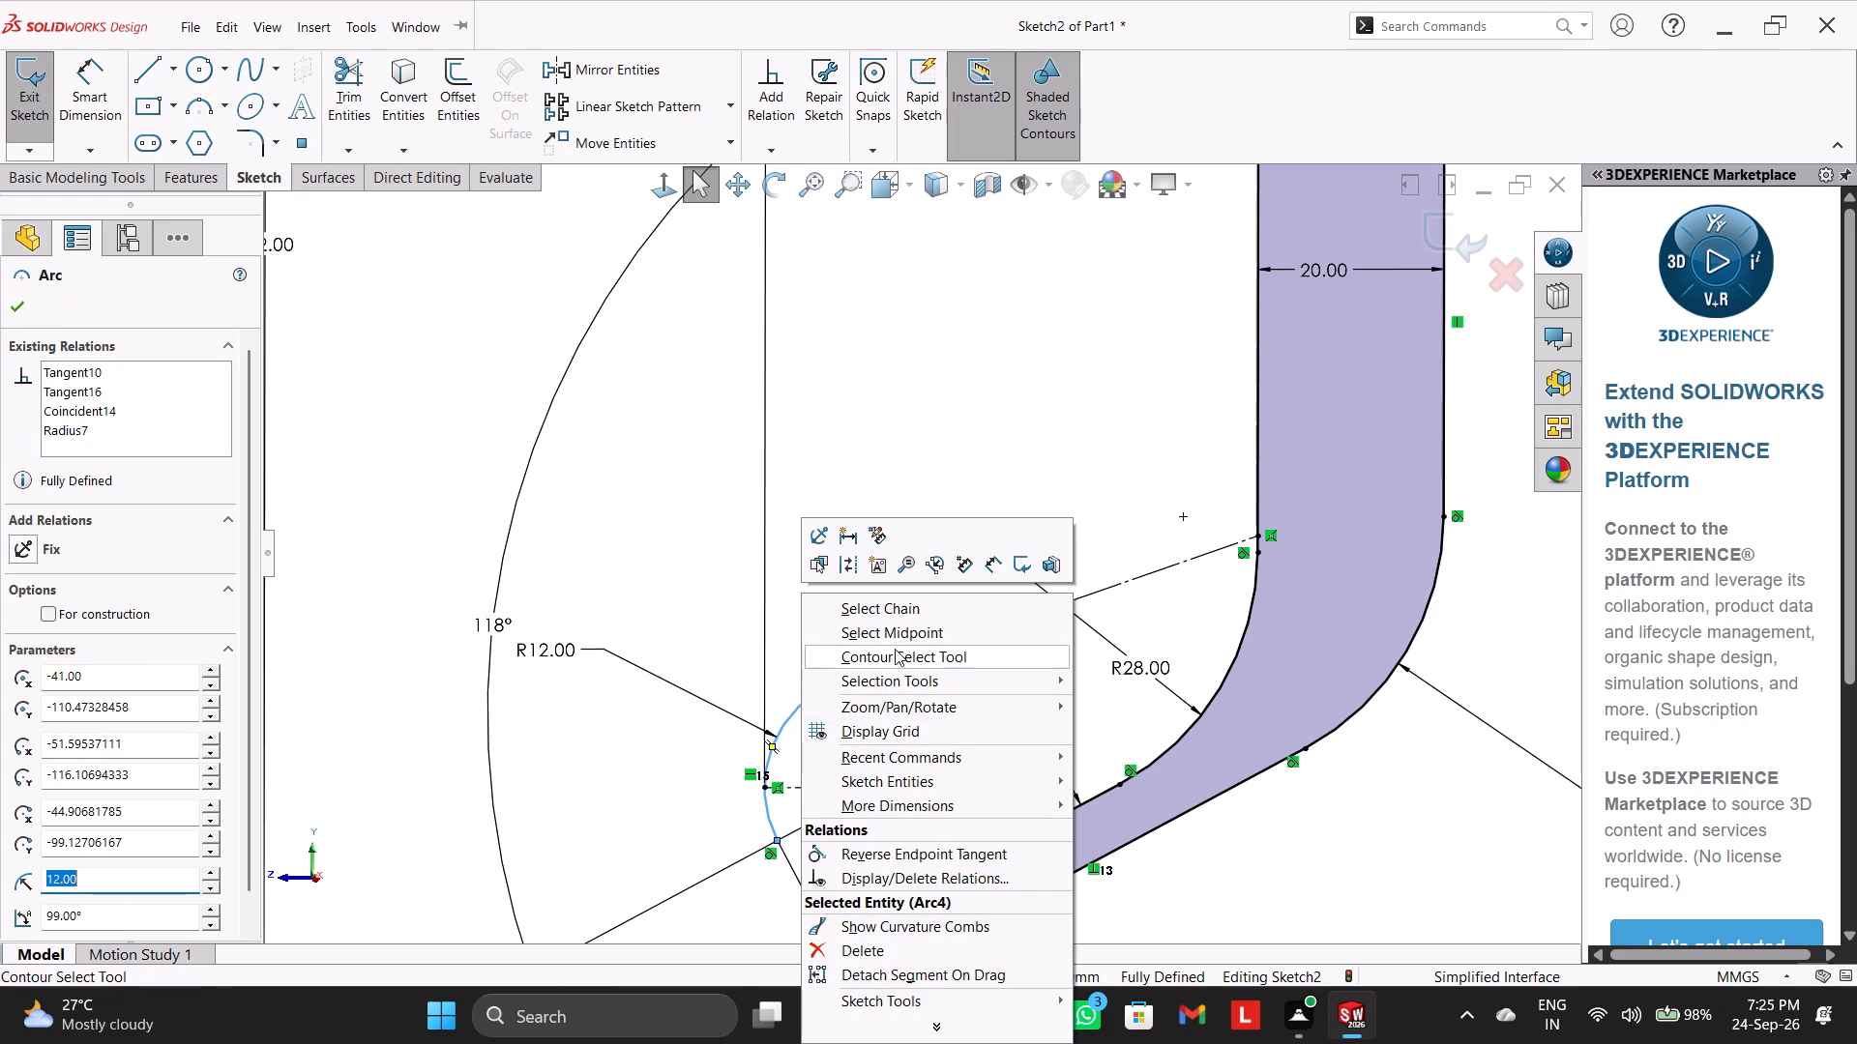
pyautogui.click(846, 562)
pyautogui.scroll(3, 882, 838)
pyautogui.scroll(-3, 881, 831)
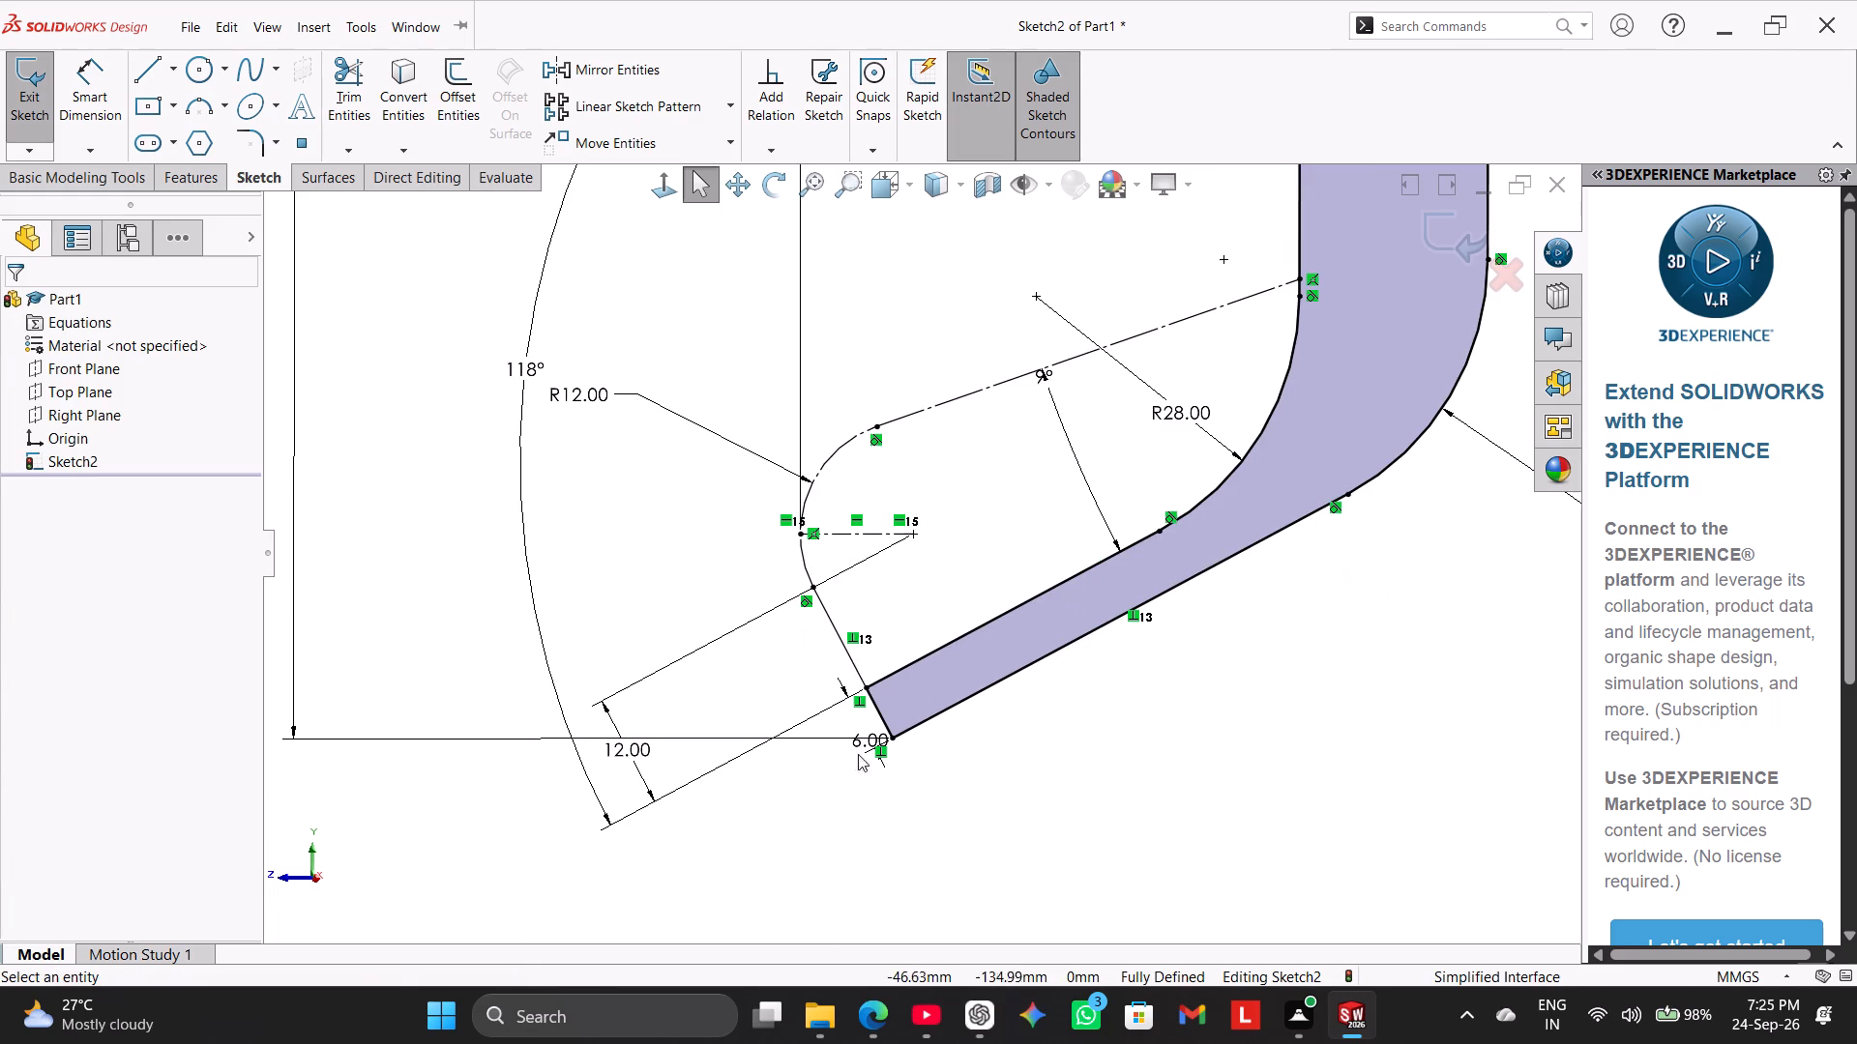
pyautogui.rightClick(845, 643)
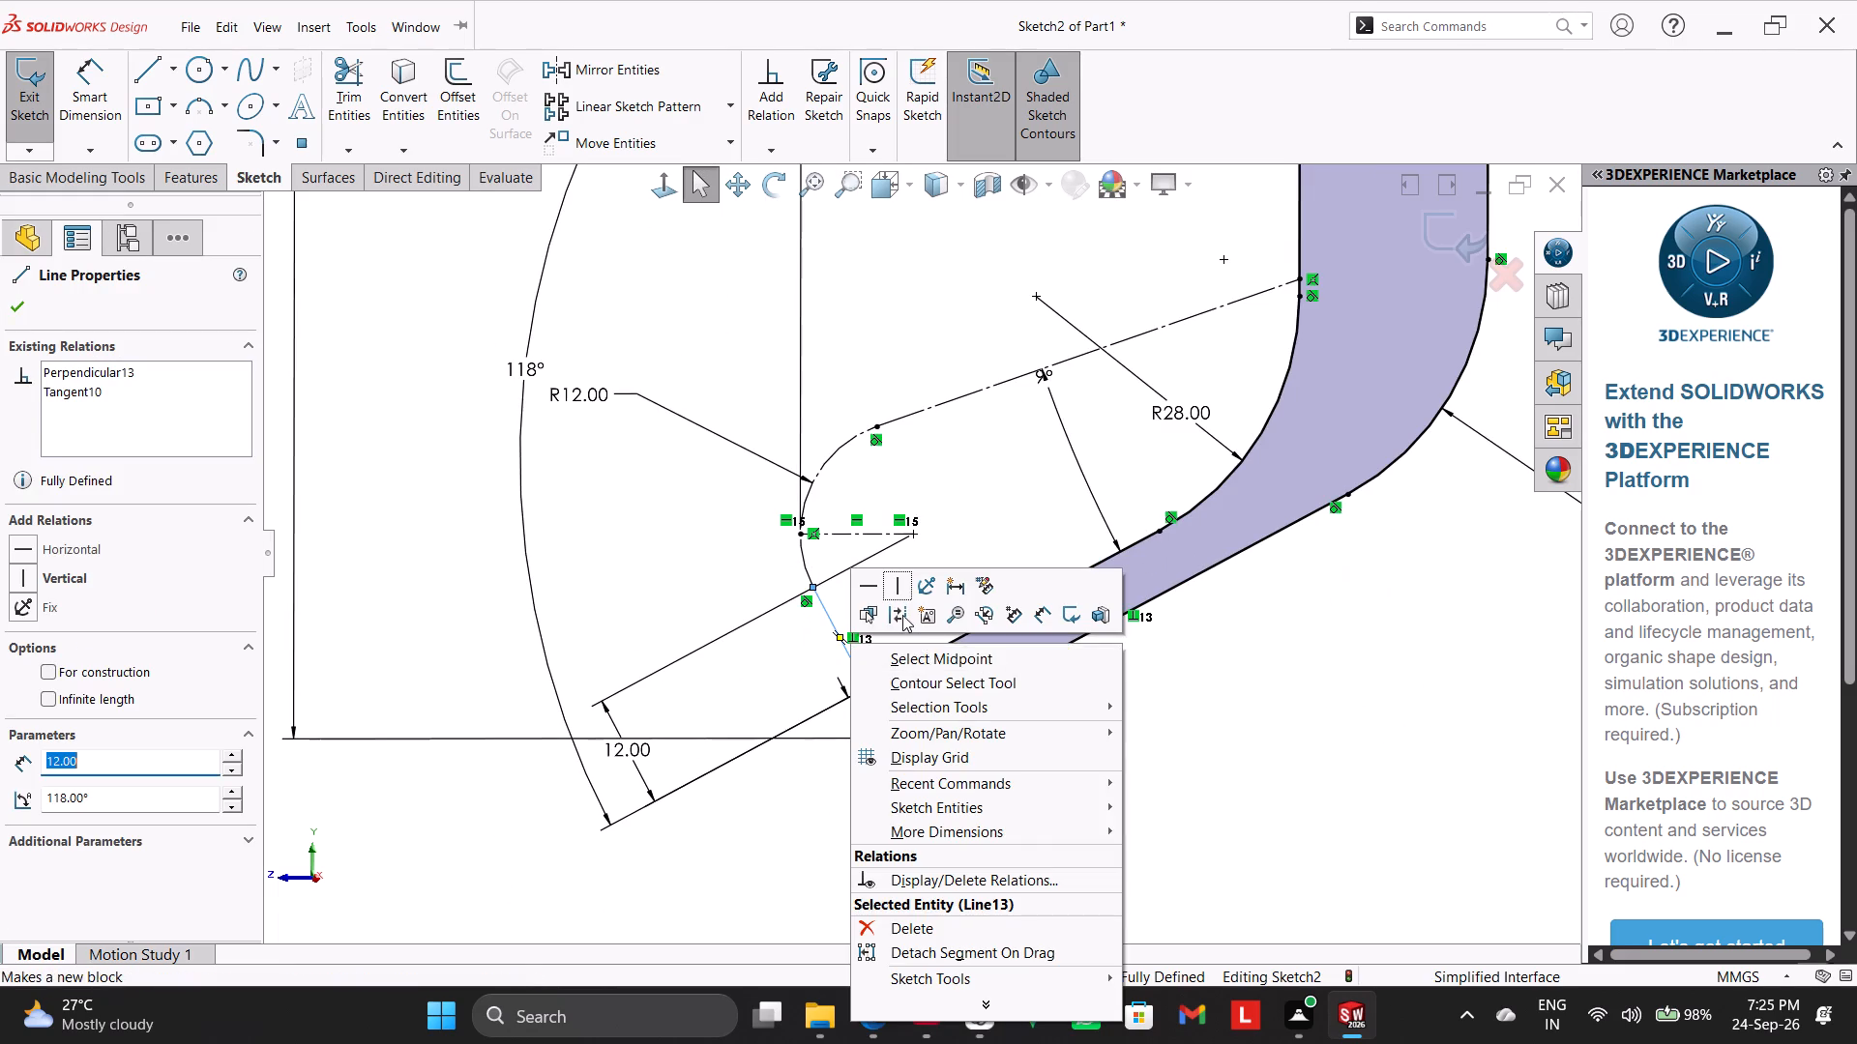
pyautogui.click(901, 615)
# Start an Extruded Boss/Base from the closed bent profile sketch.
pyautogui.scroll(9, 1066, 731)
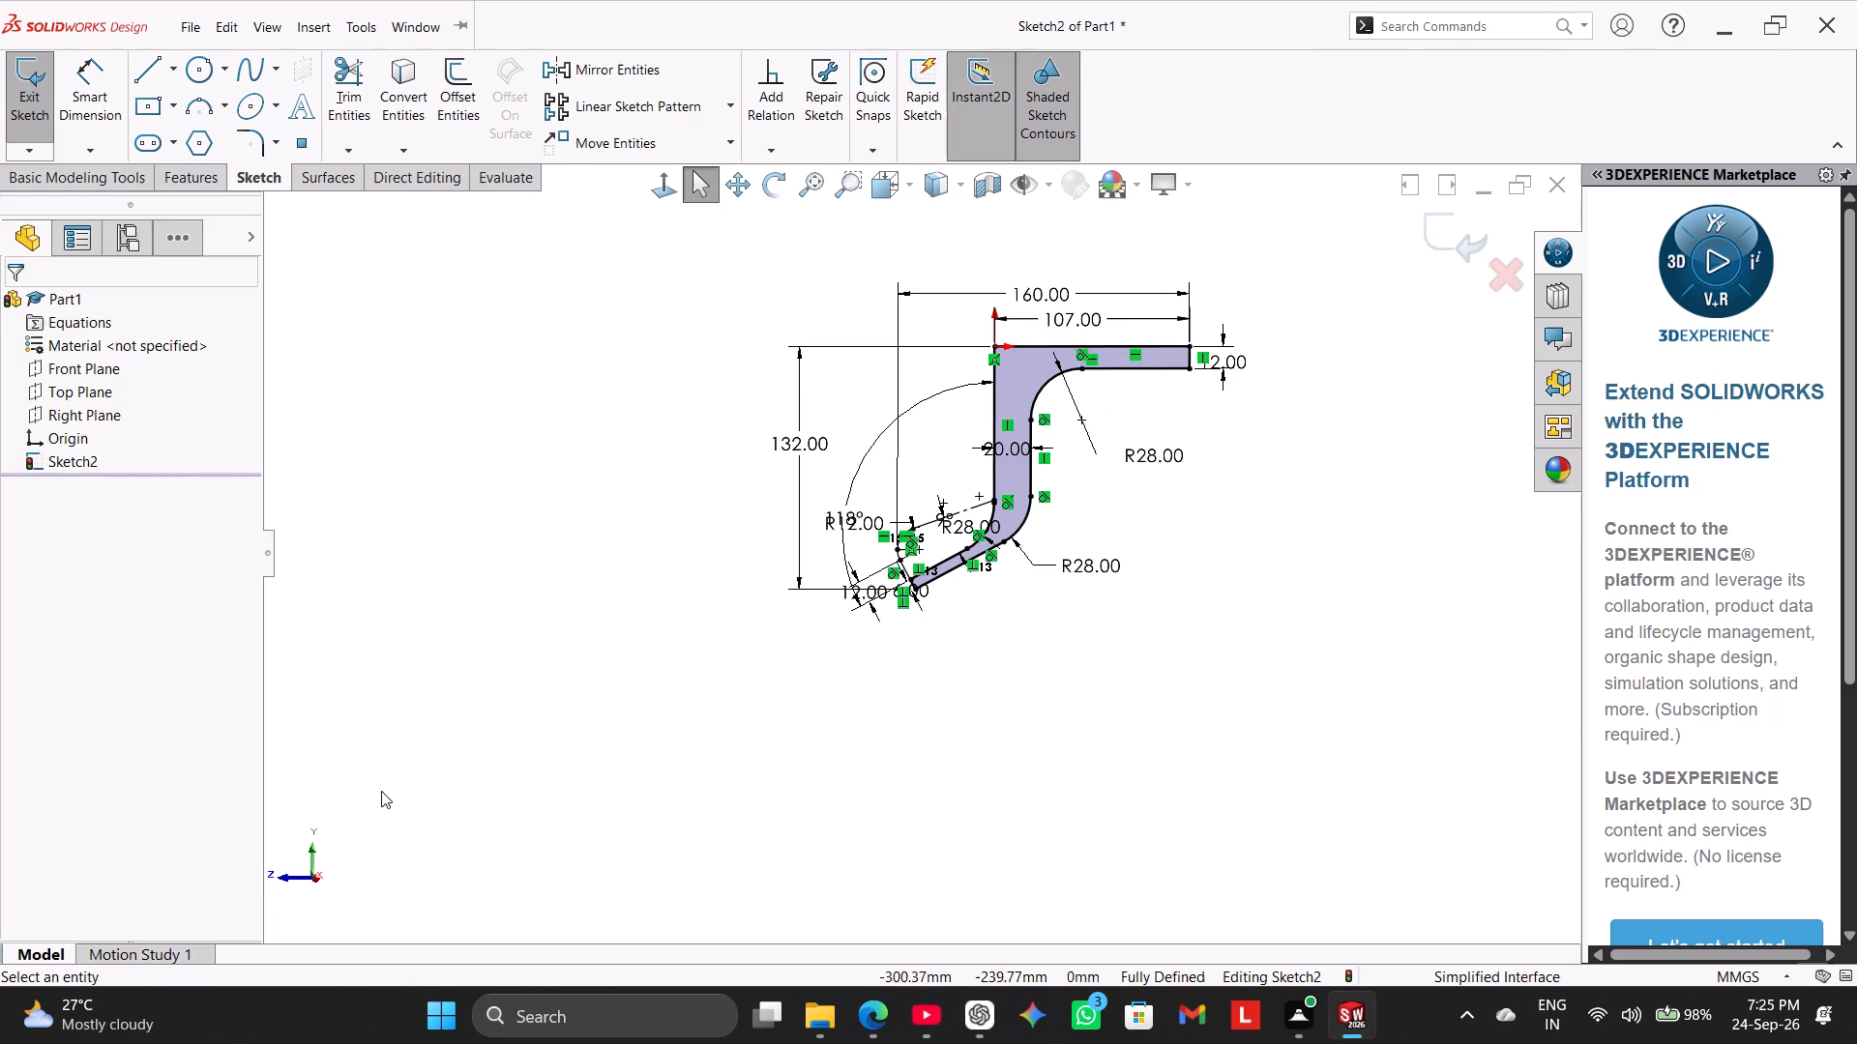
pyautogui.click(204, 182)
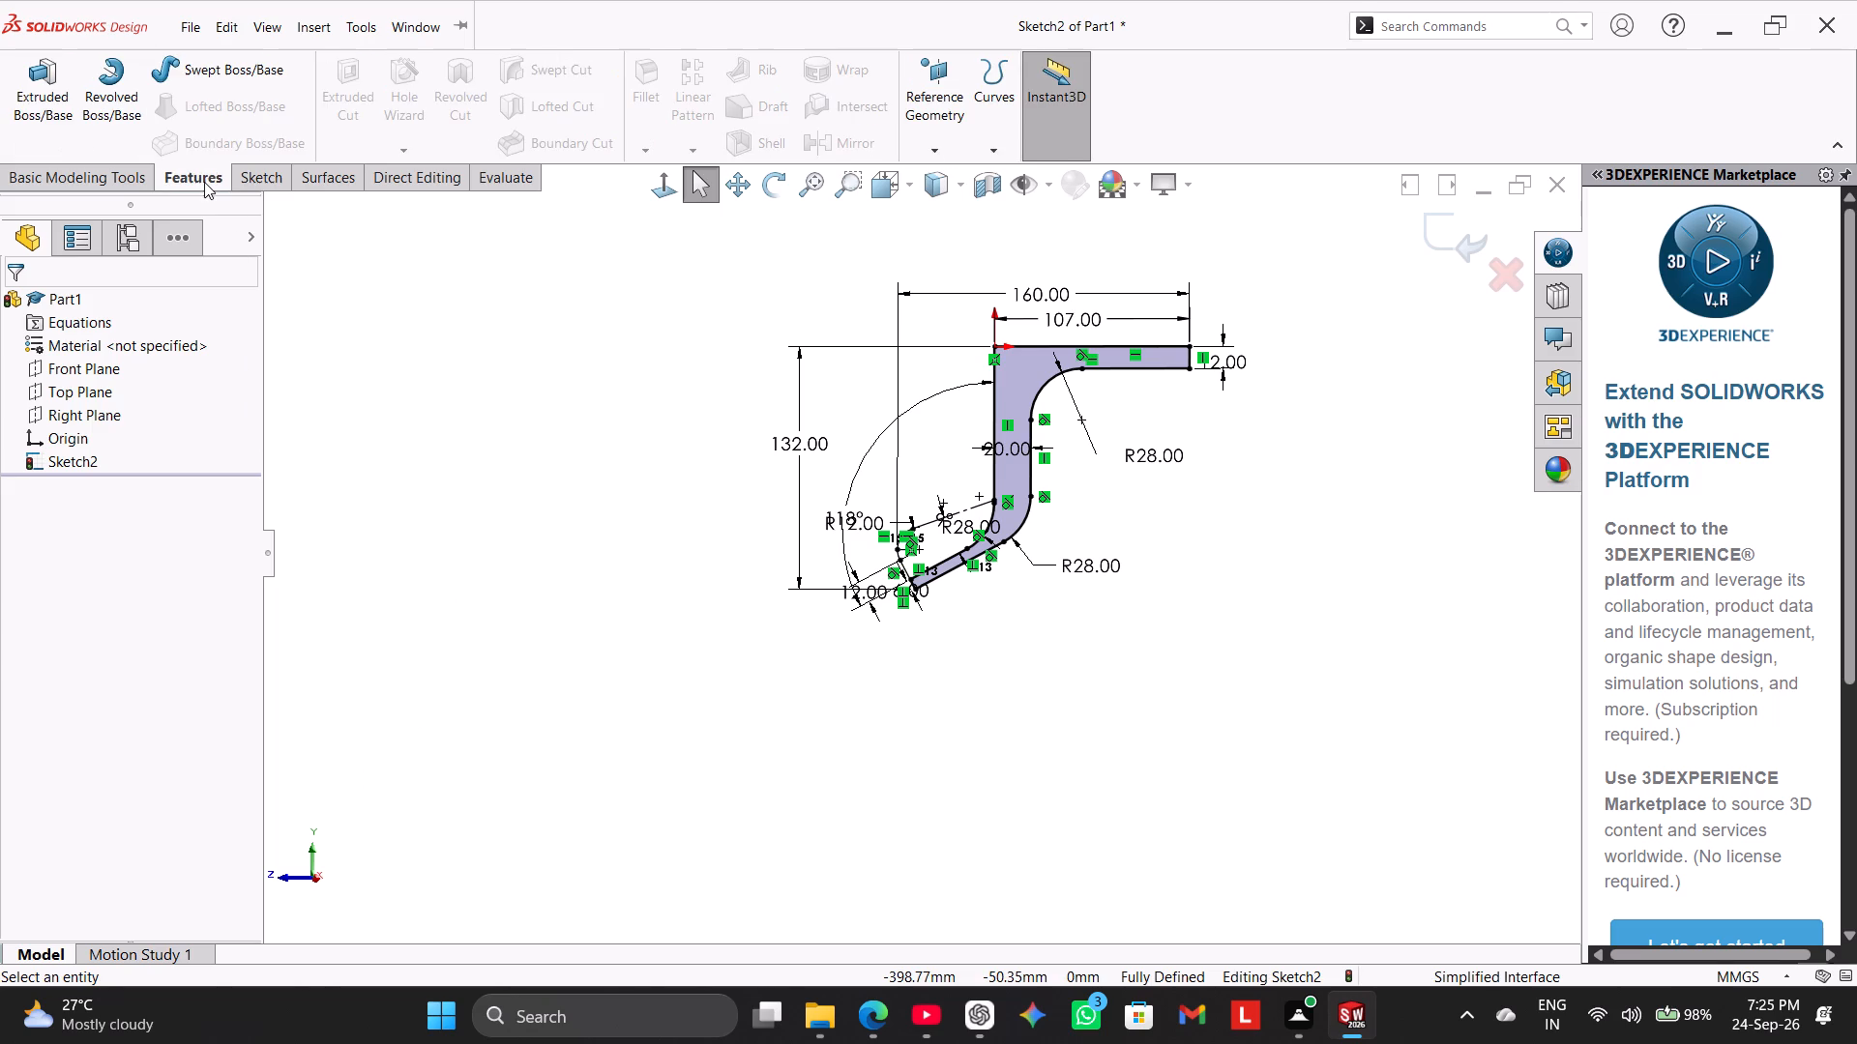
pyautogui.click(45, 94)
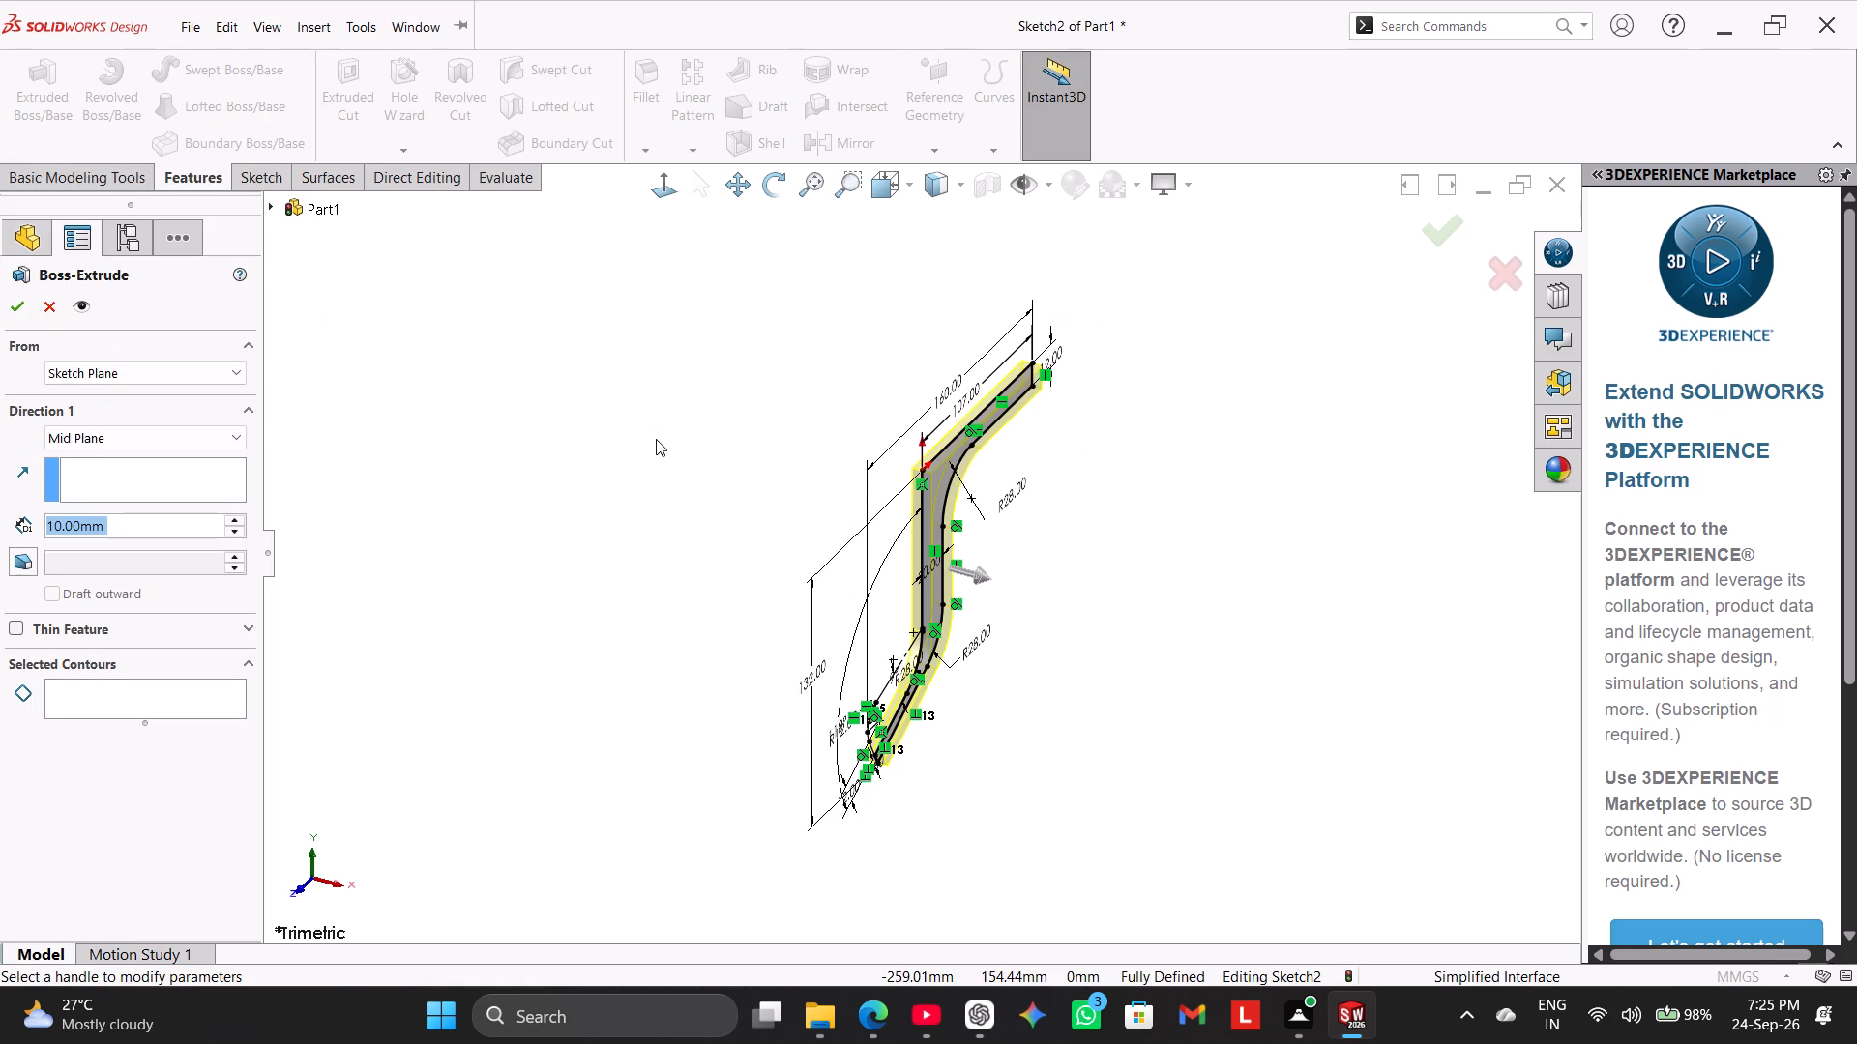
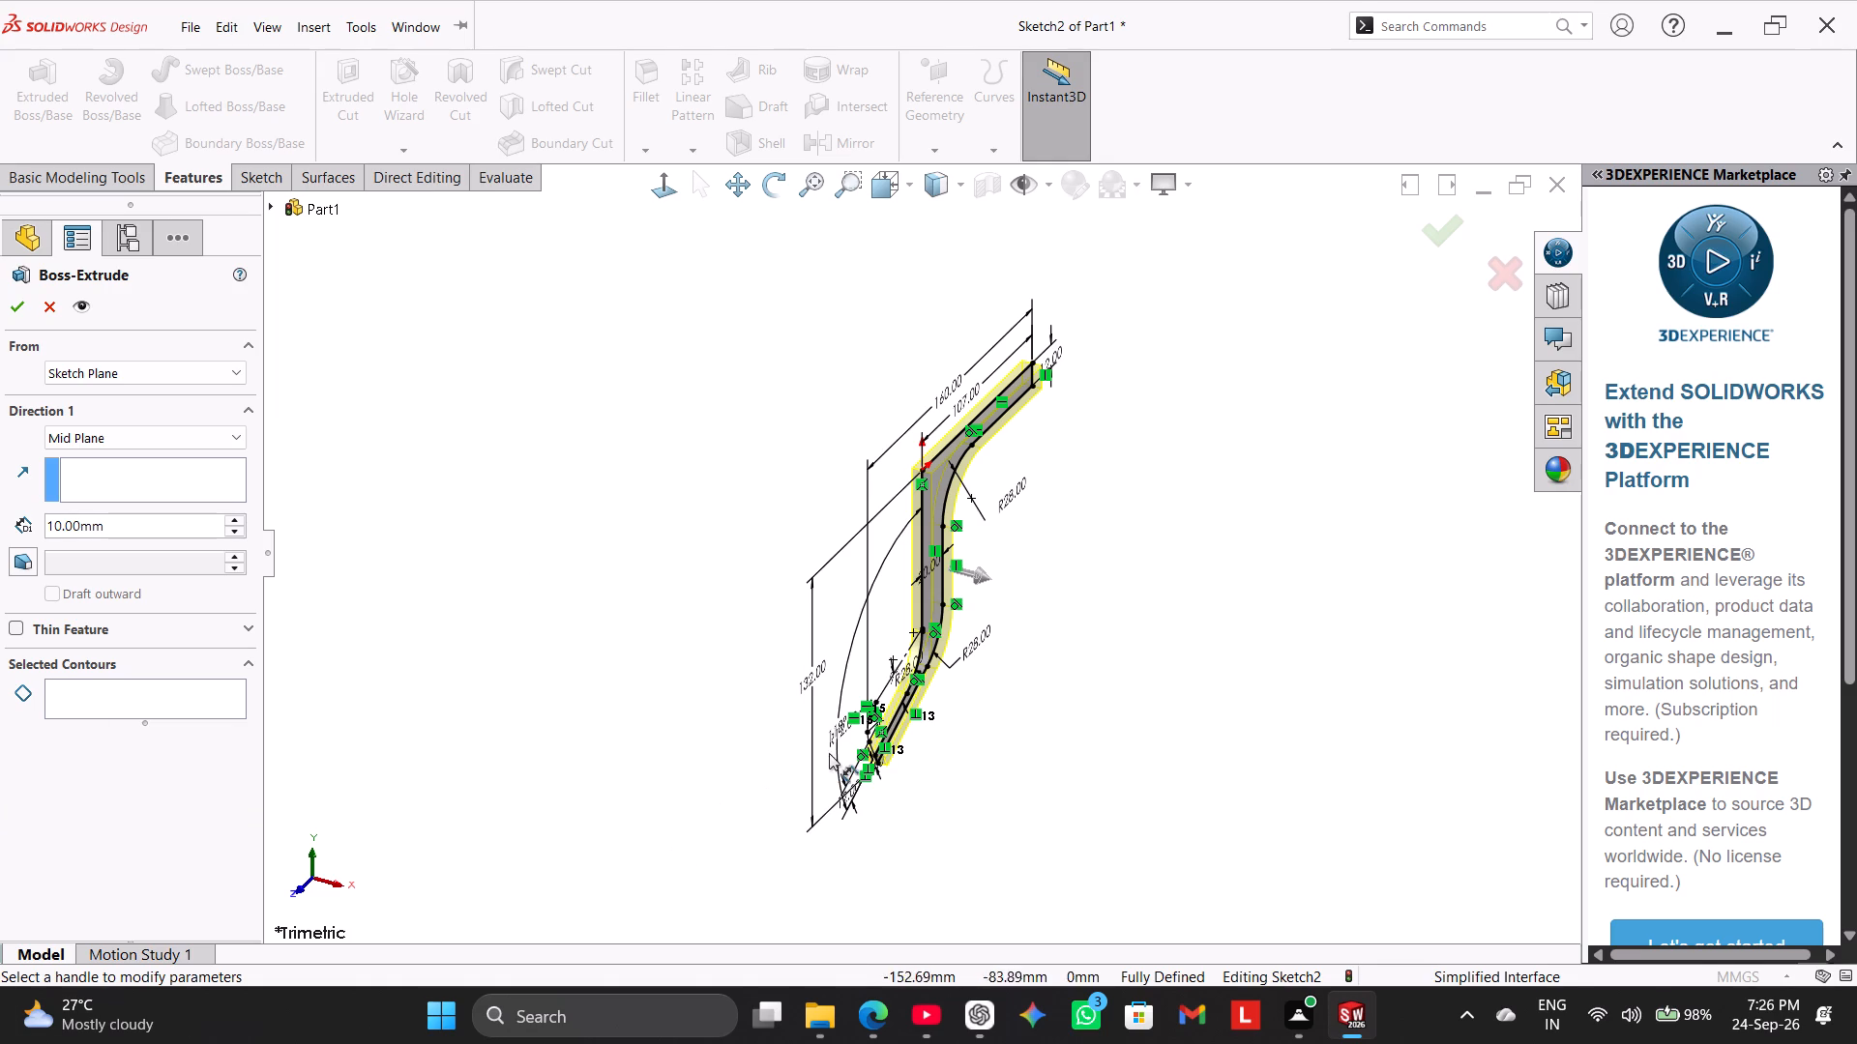
# Extrude the bent profile 52 mm with the Mid Plane end condition.
pyautogui.moveTo(665, 543); pyautogui.dragTo(674, 595, button='middle')
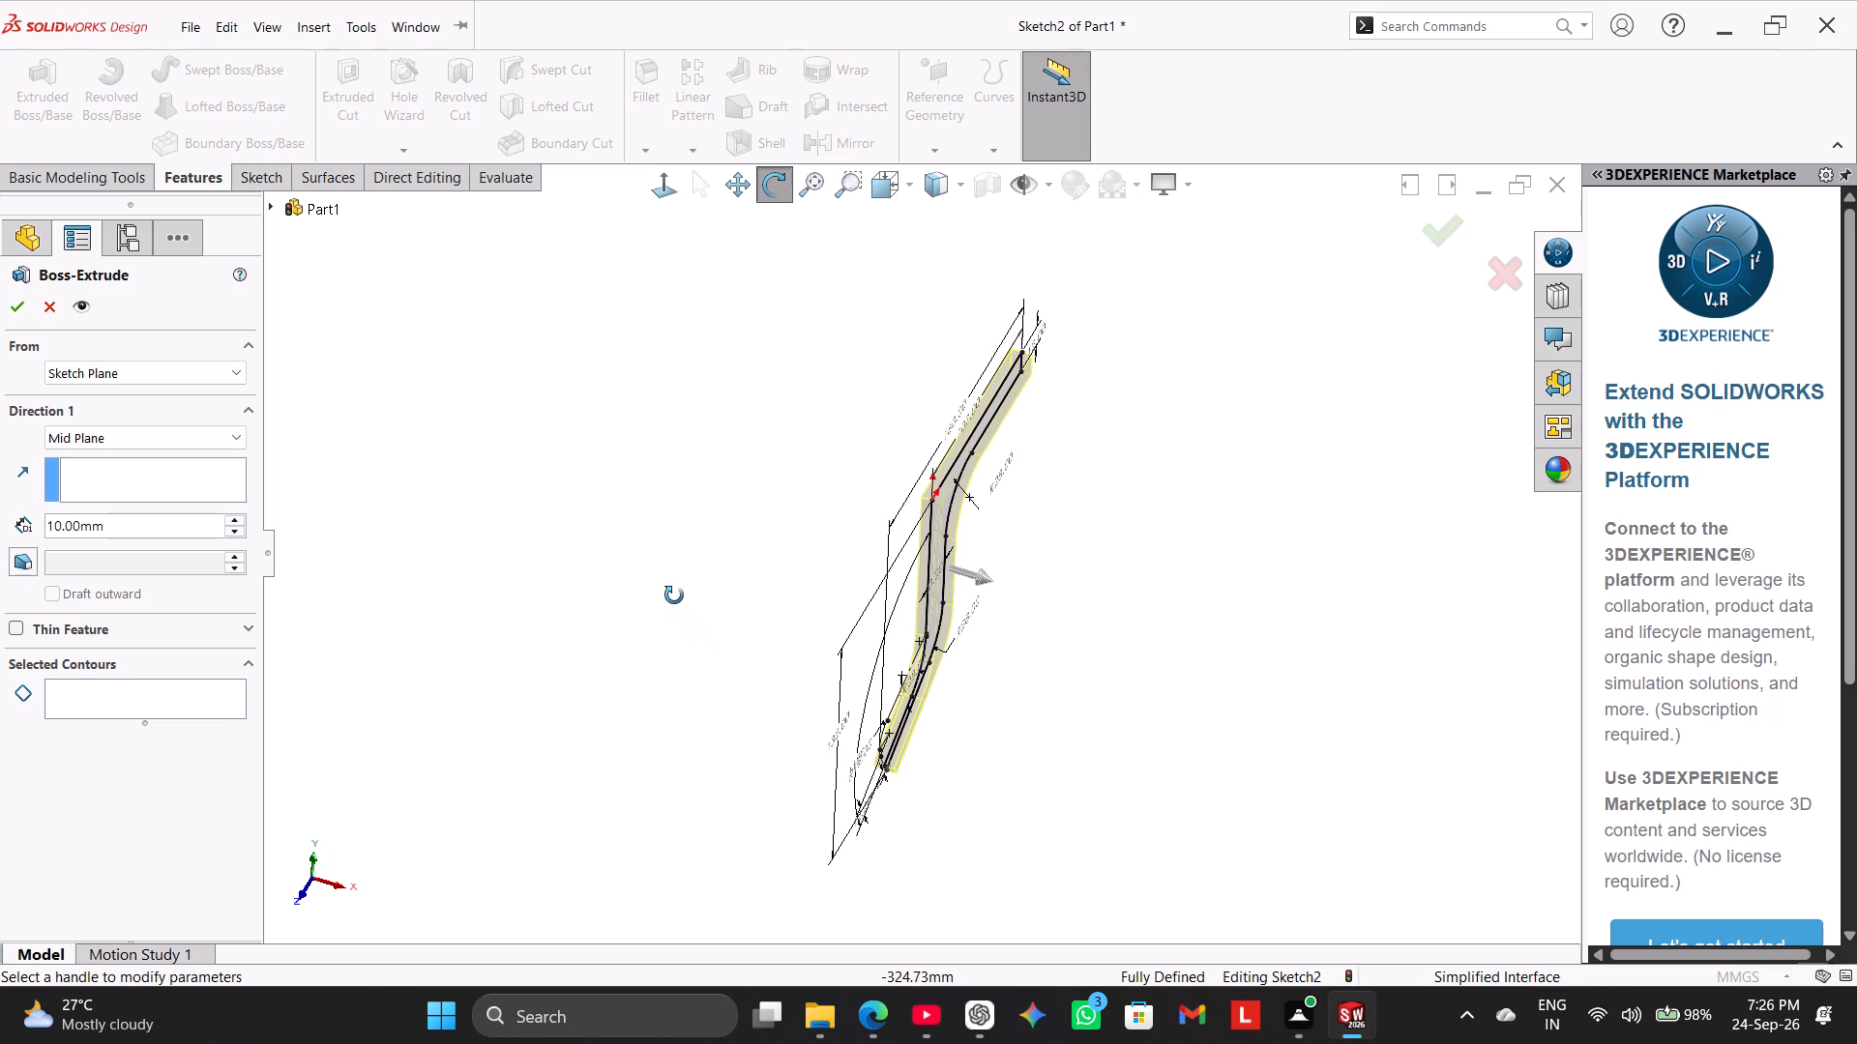
pyautogui.moveTo(674, 595); pyautogui.dragTo(641, 568, button='middle')
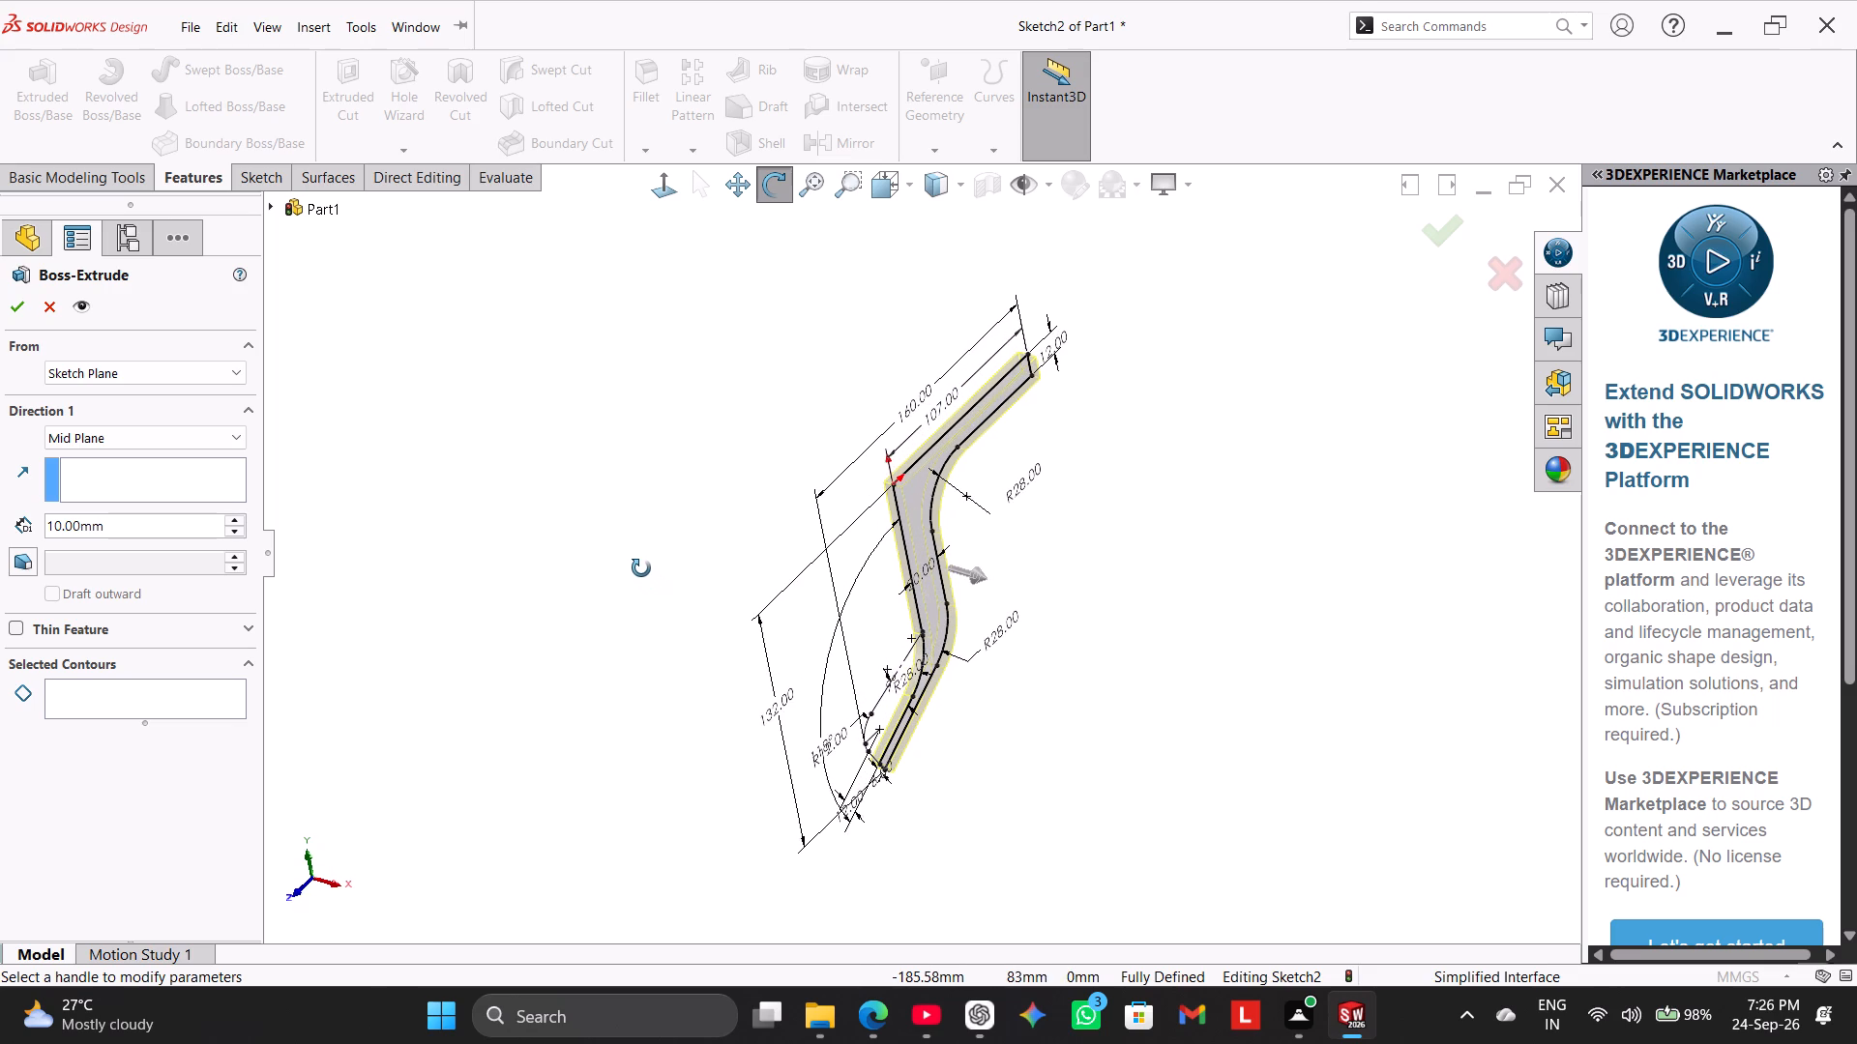
pyautogui.moveTo(641, 568); pyautogui.dragTo(659, 669, button='middle')
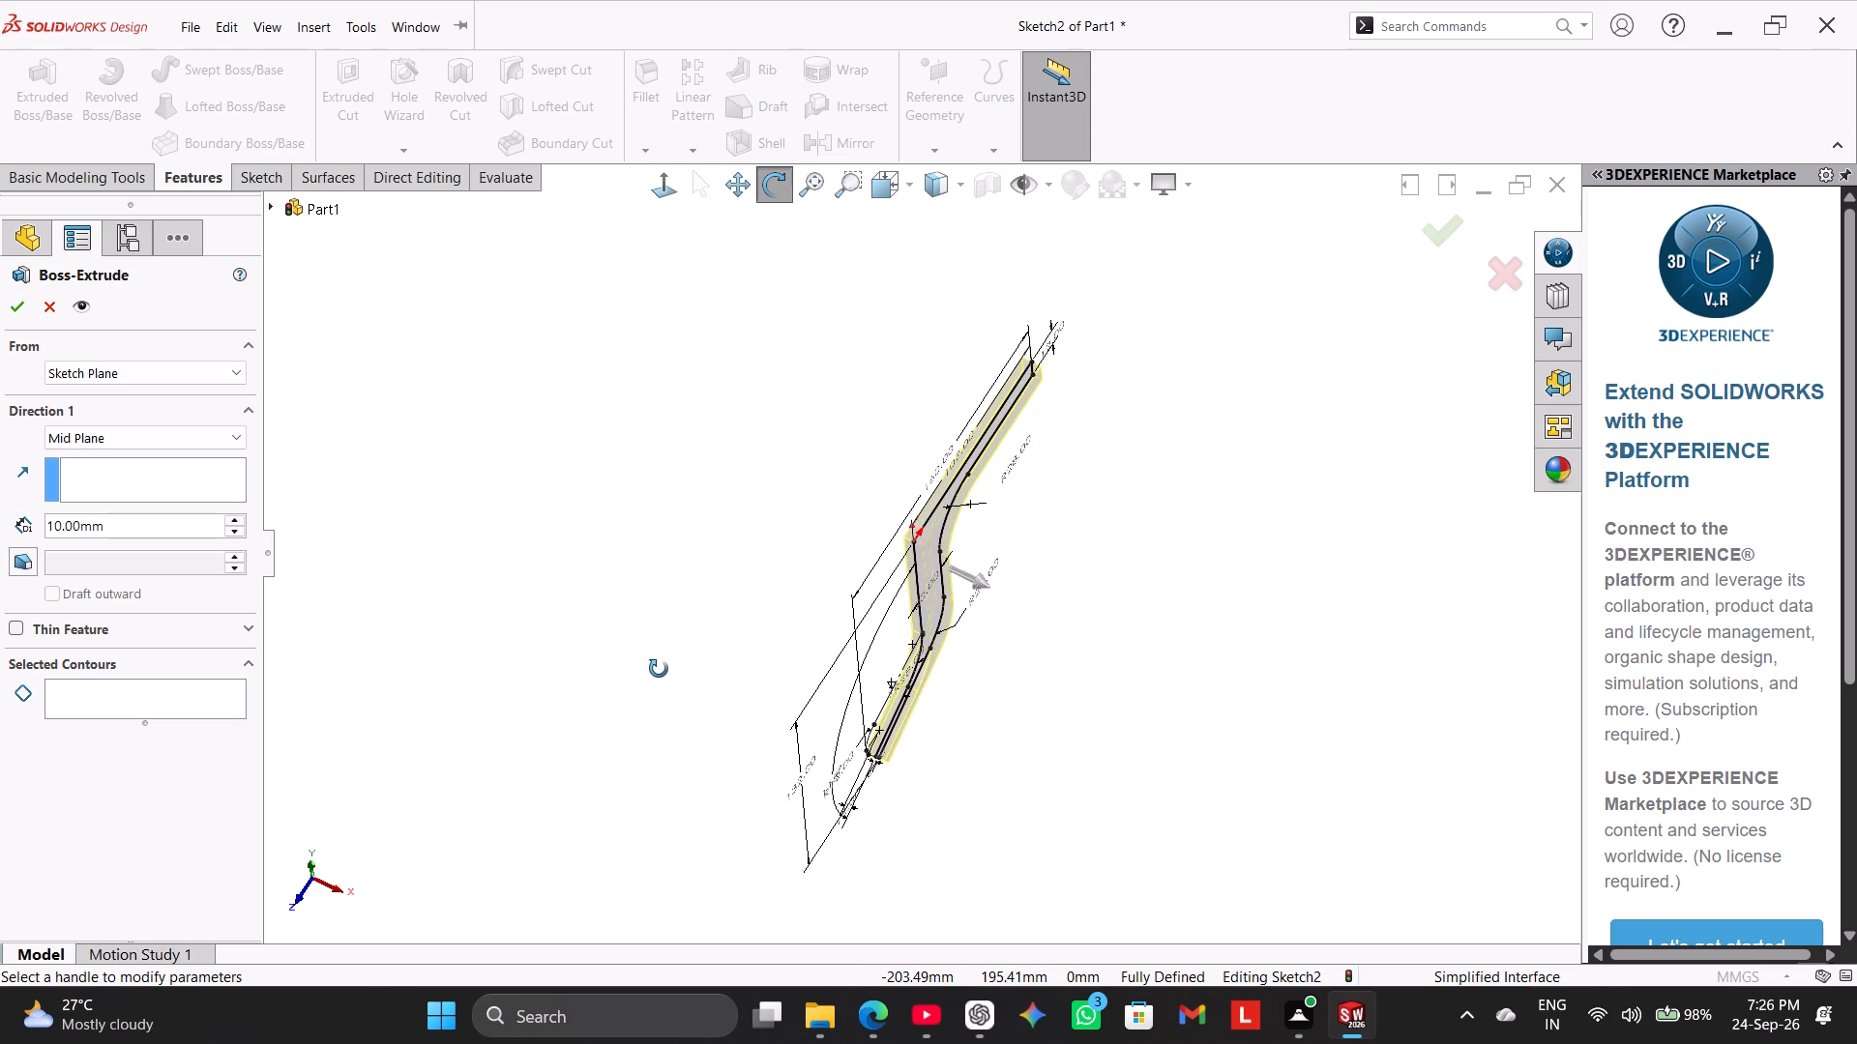
pyautogui.moveTo(659, 669); pyautogui.dragTo(645, 678, button='middle')
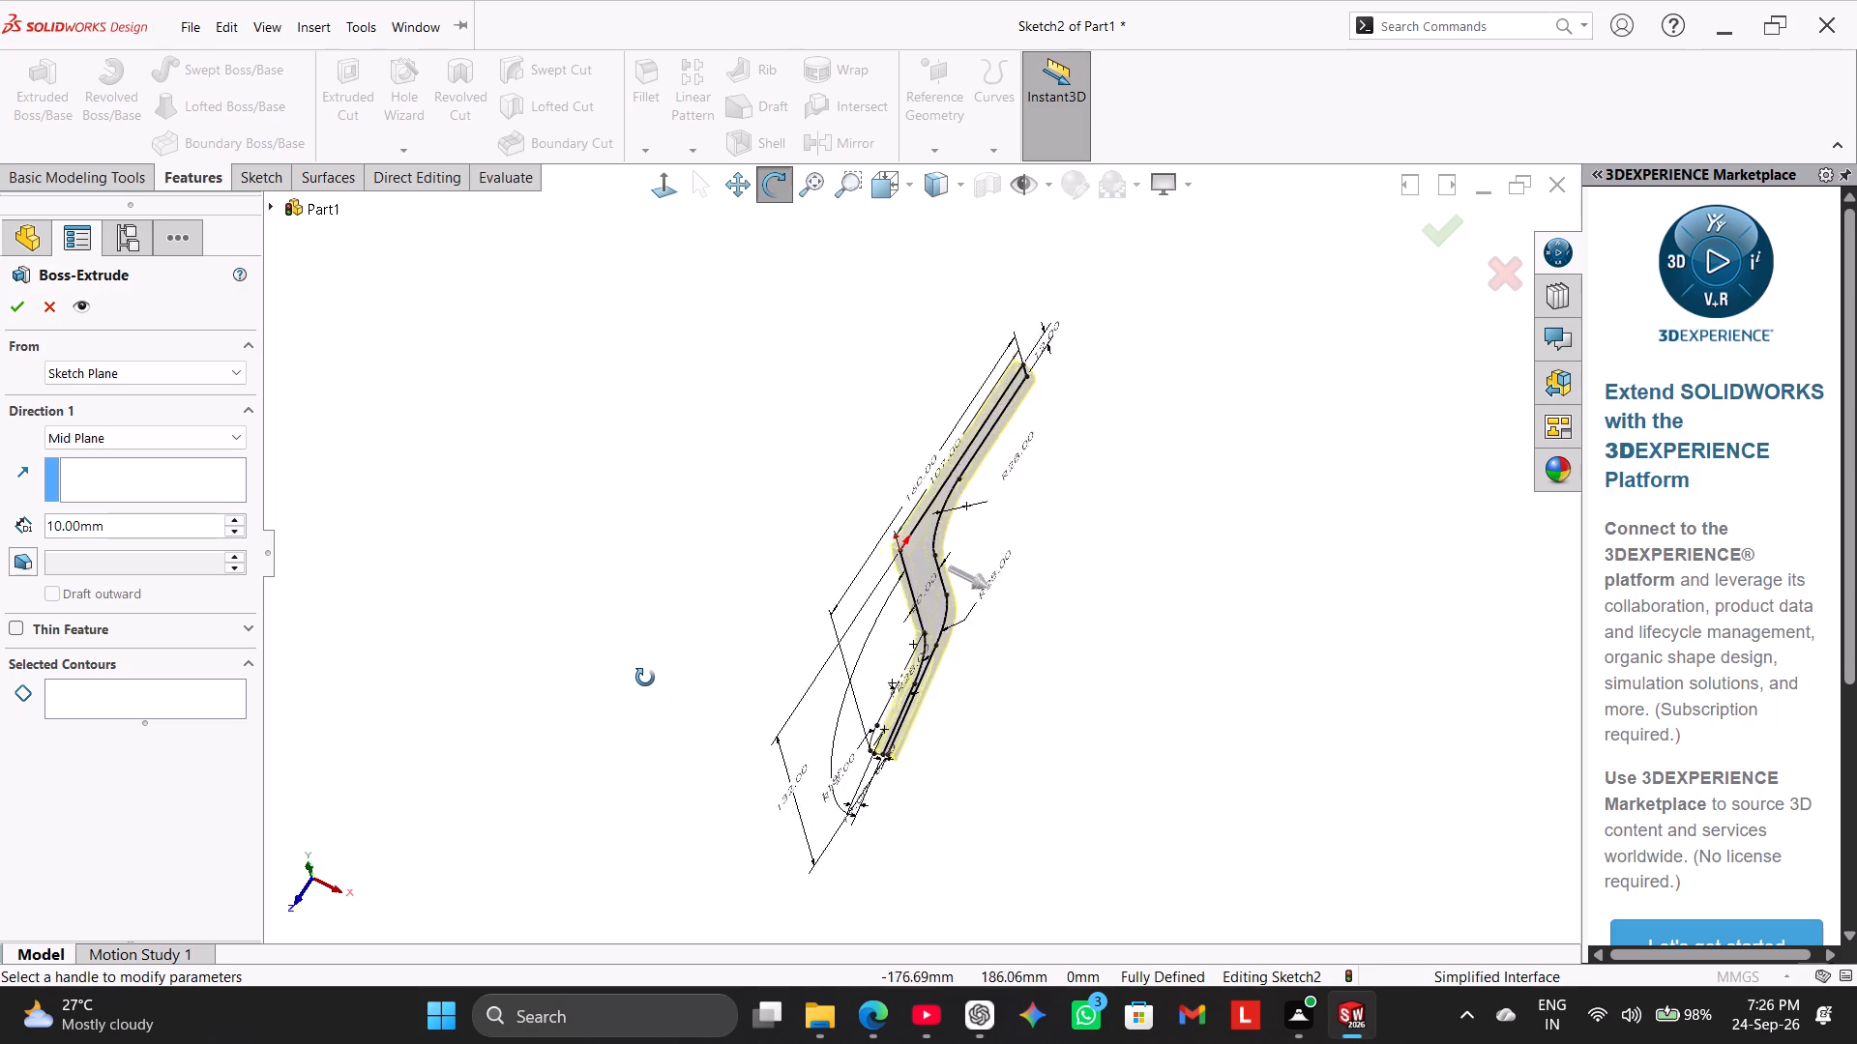
pyautogui.moveTo(645, 678); pyautogui.dragTo(639, 665, button='middle')
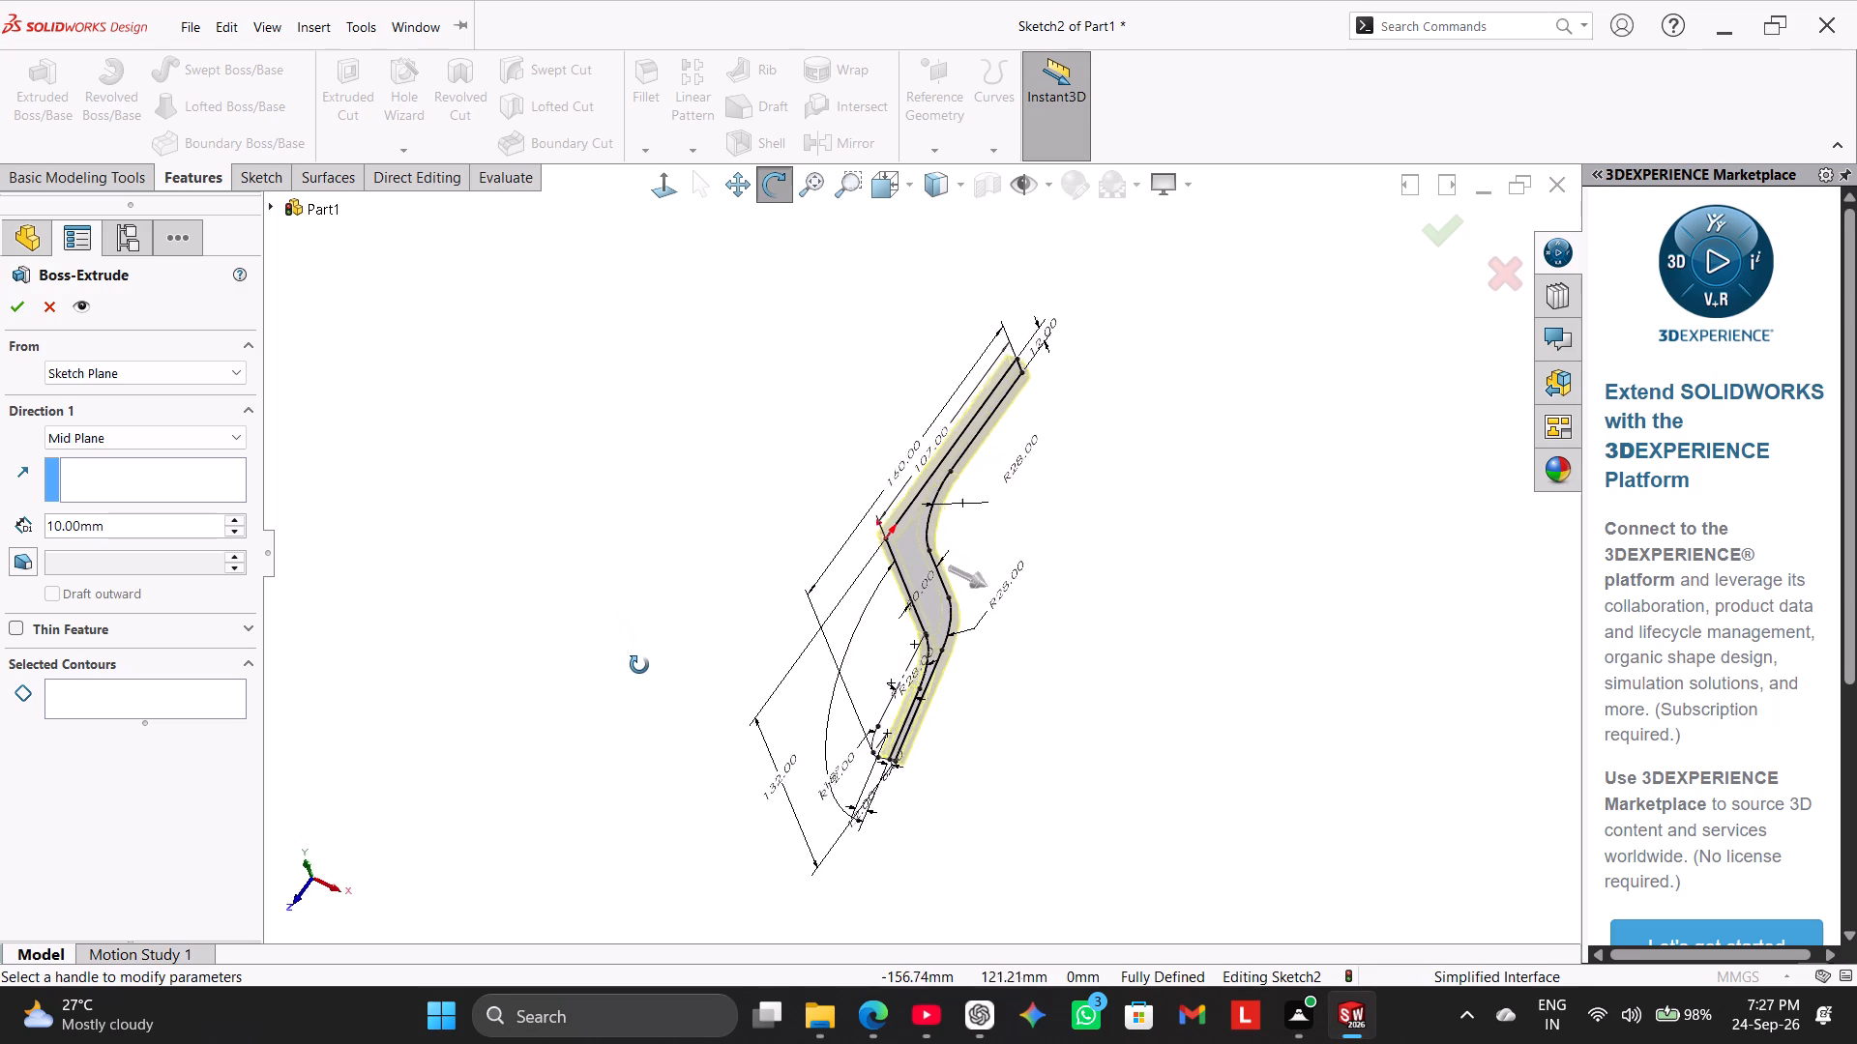
pyautogui.moveTo(639, 665); pyautogui.dragTo(626, 658, button='middle')
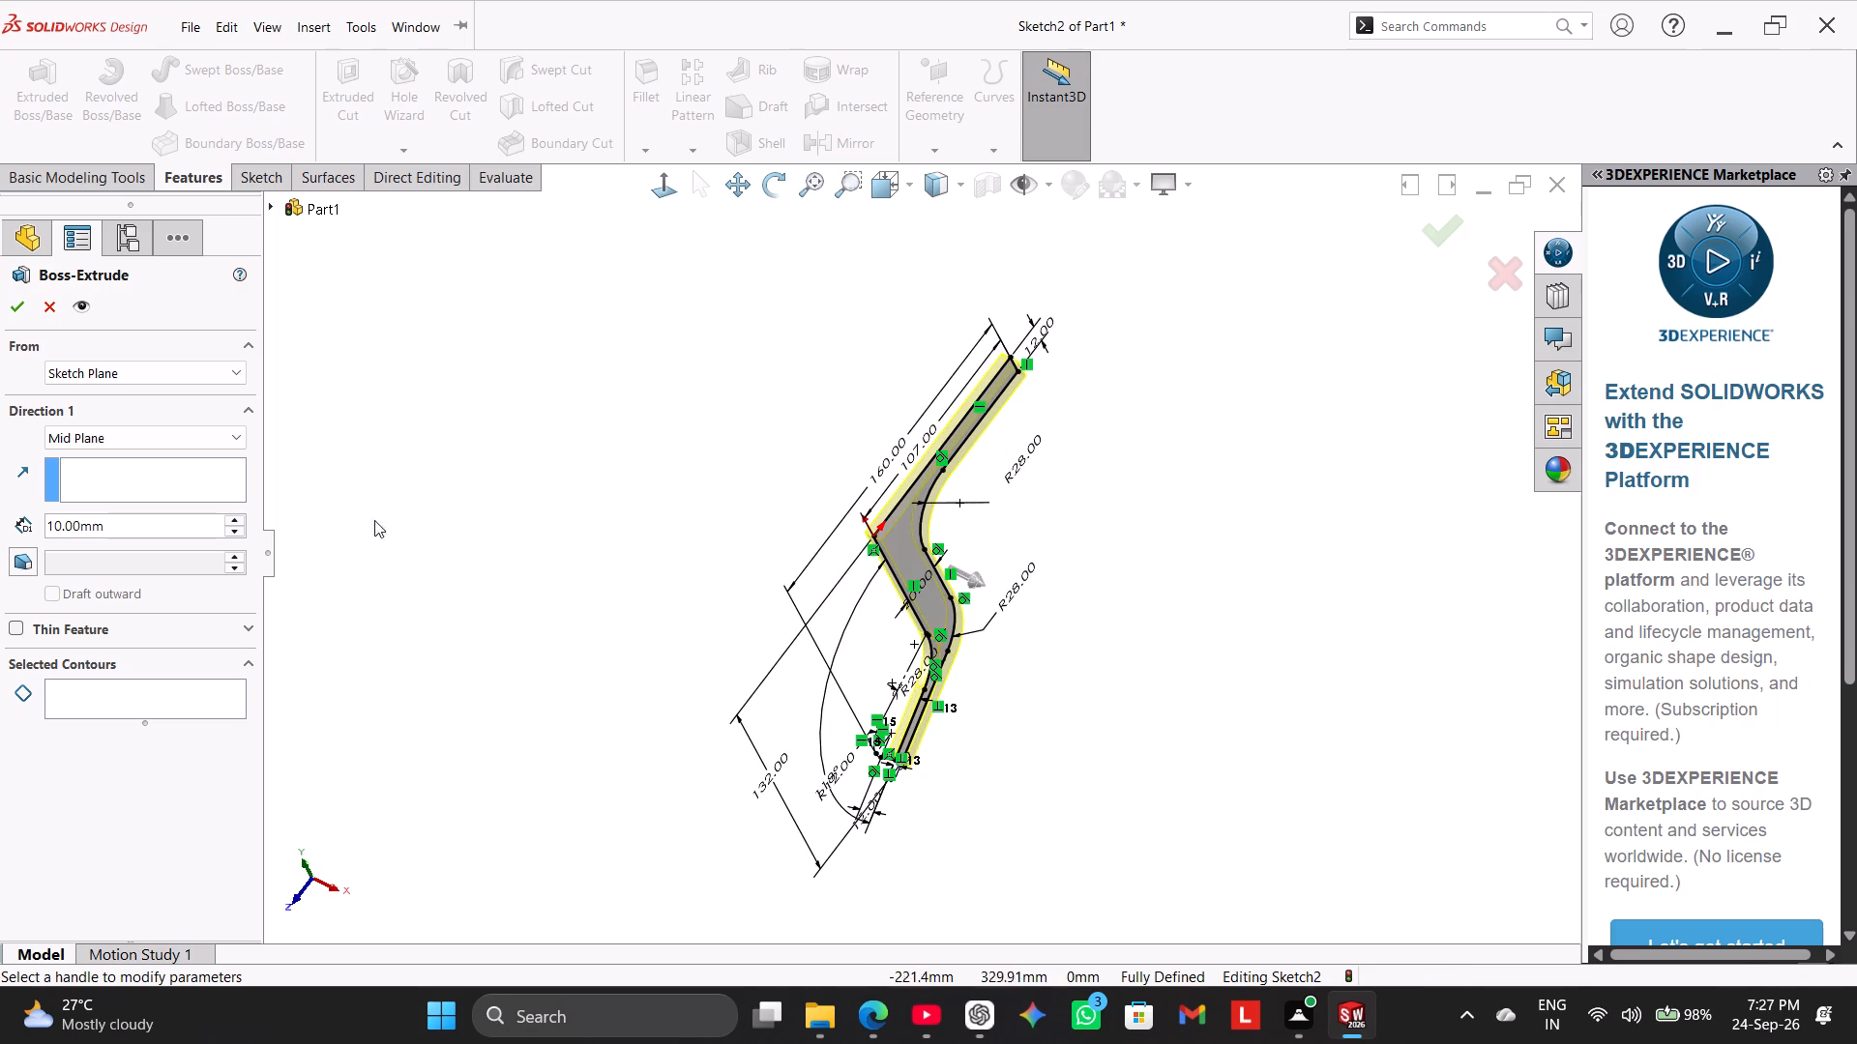
pyautogui.doubleClick(112, 535)
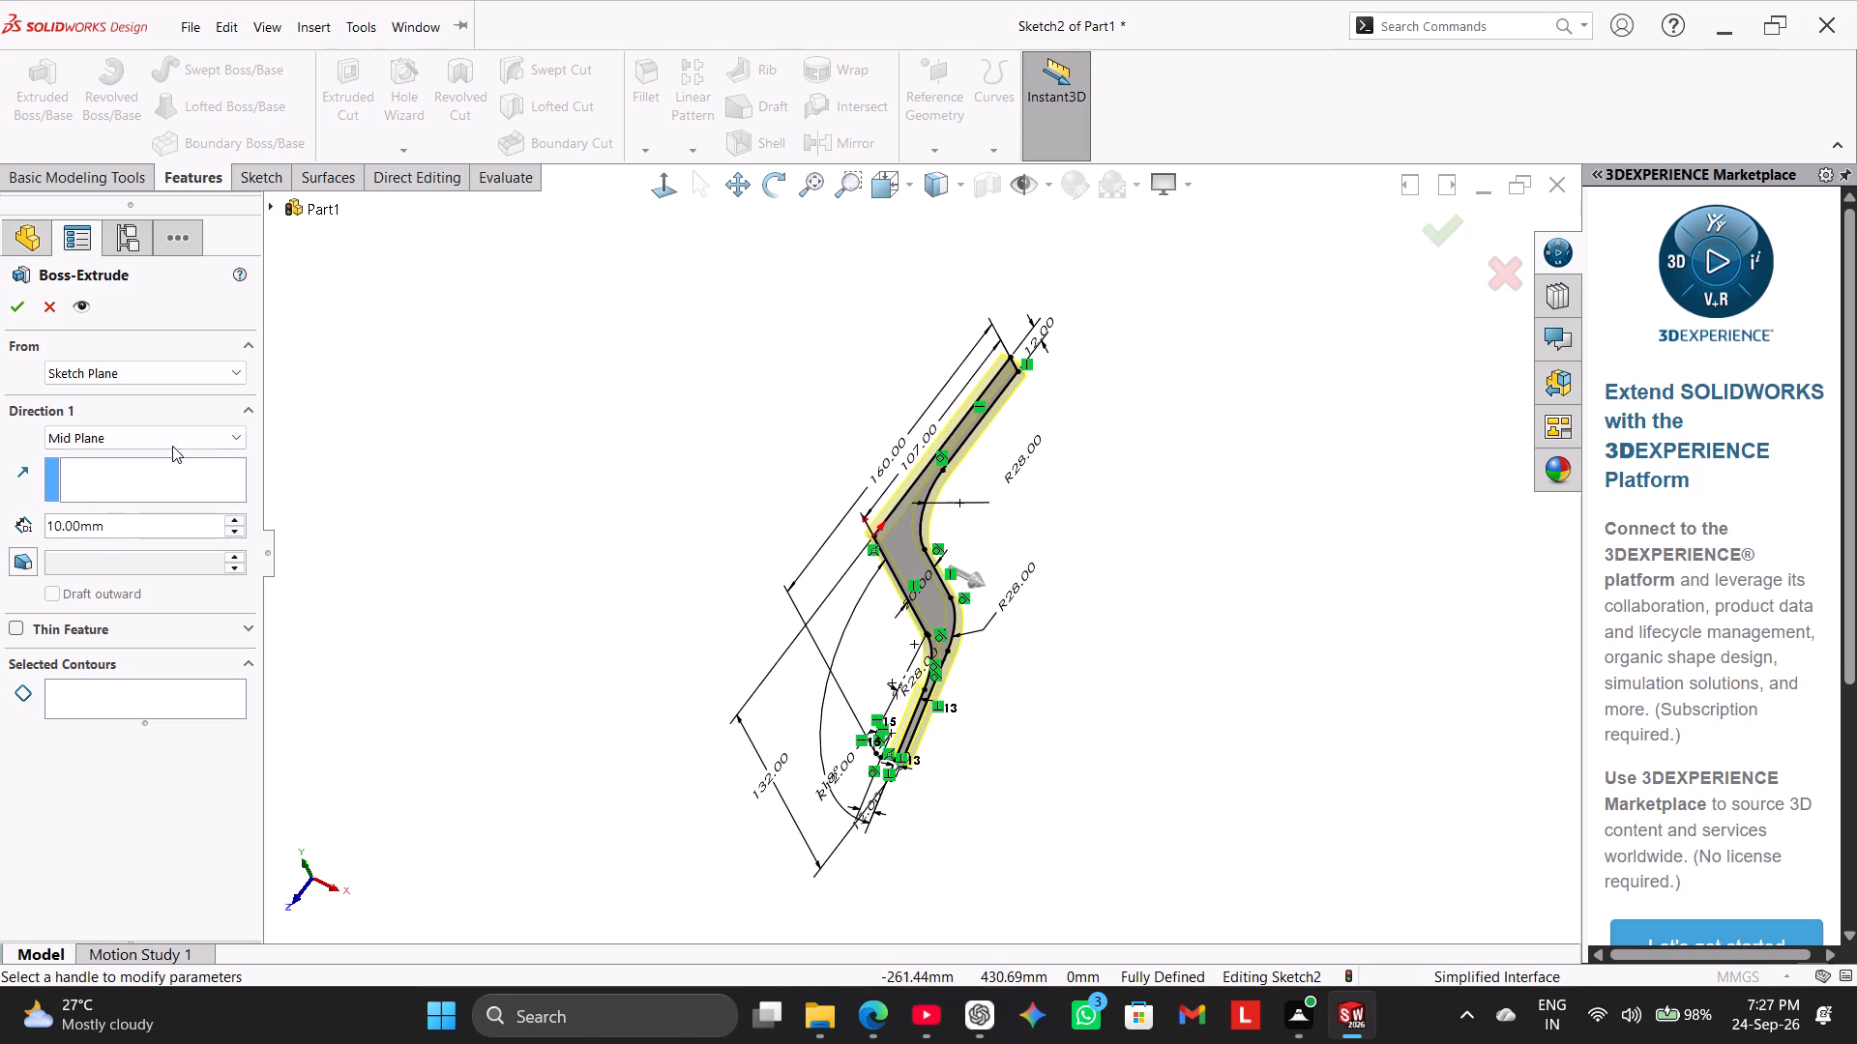
pyautogui.click(175, 443)
pyautogui.click(171, 536)
pyautogui.doubleClick(151, 515)
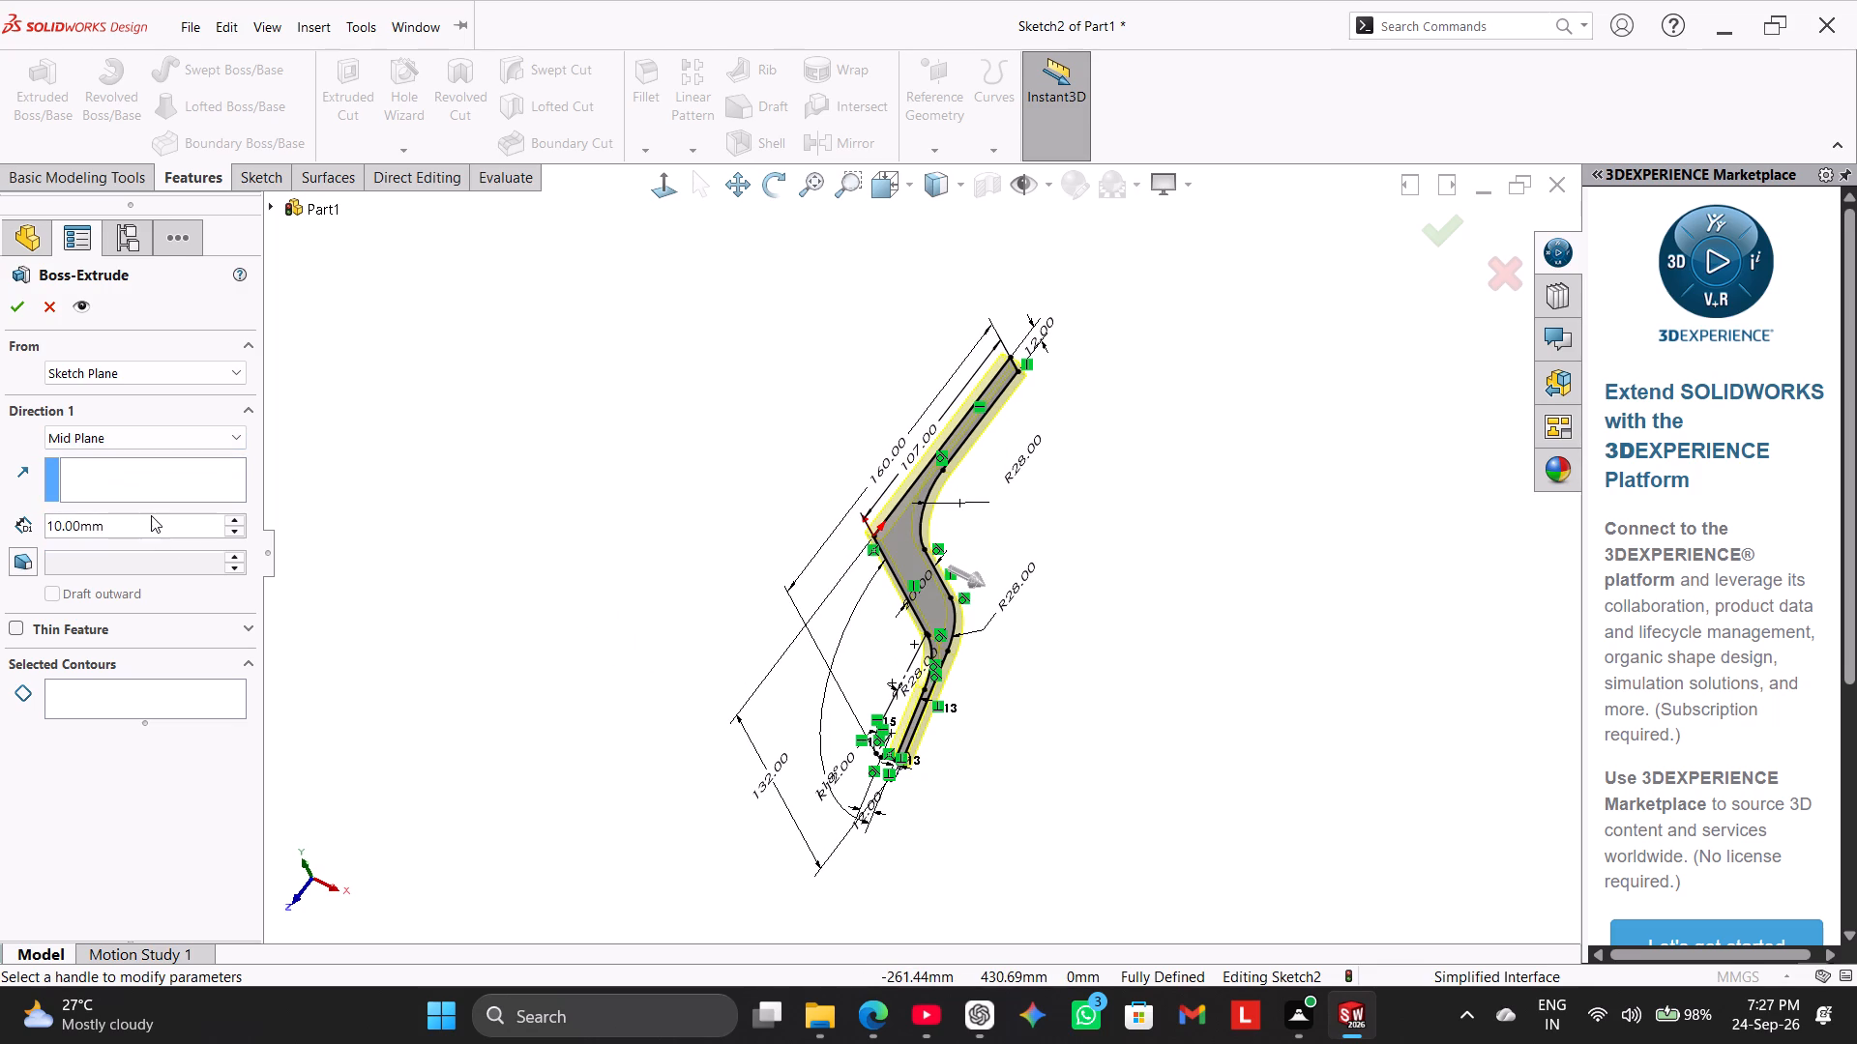
pyautogui.click(151, 522)
pyautogui.tripleClick(151, 522)
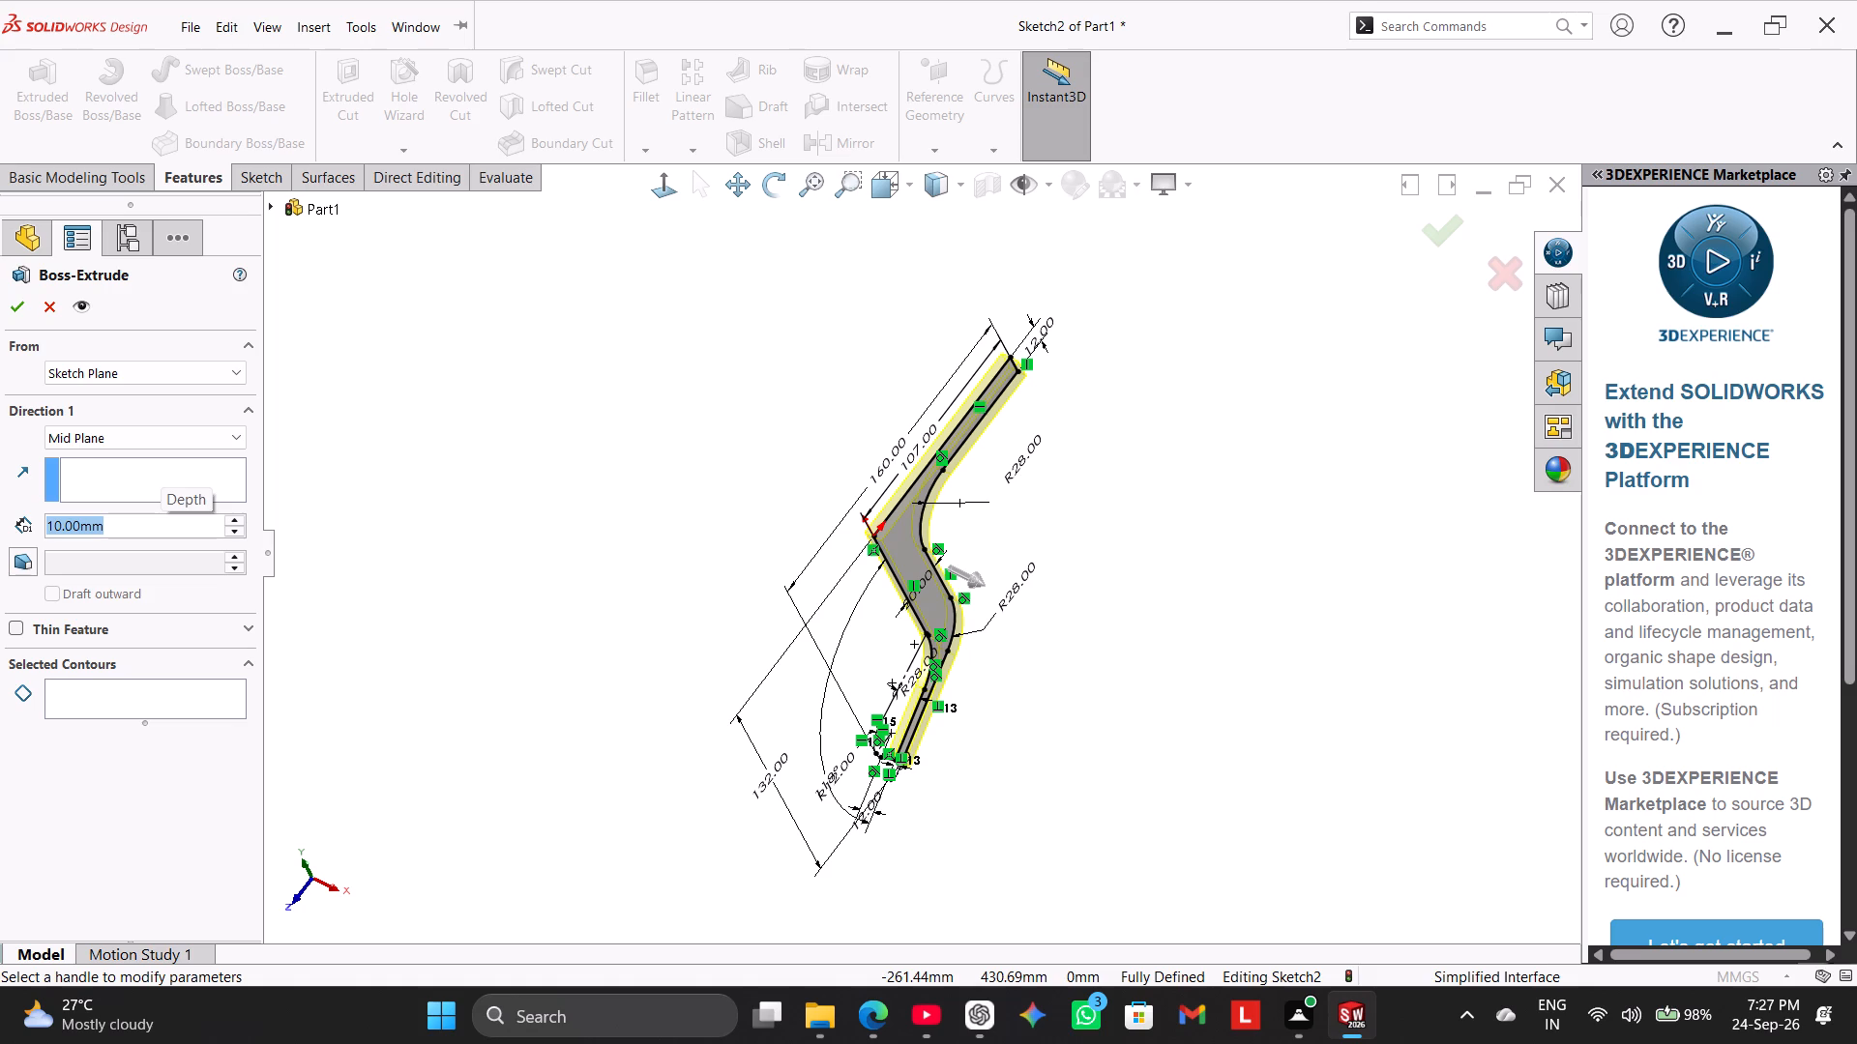
pyautogui.write('52')
pyautogui.press('Return')
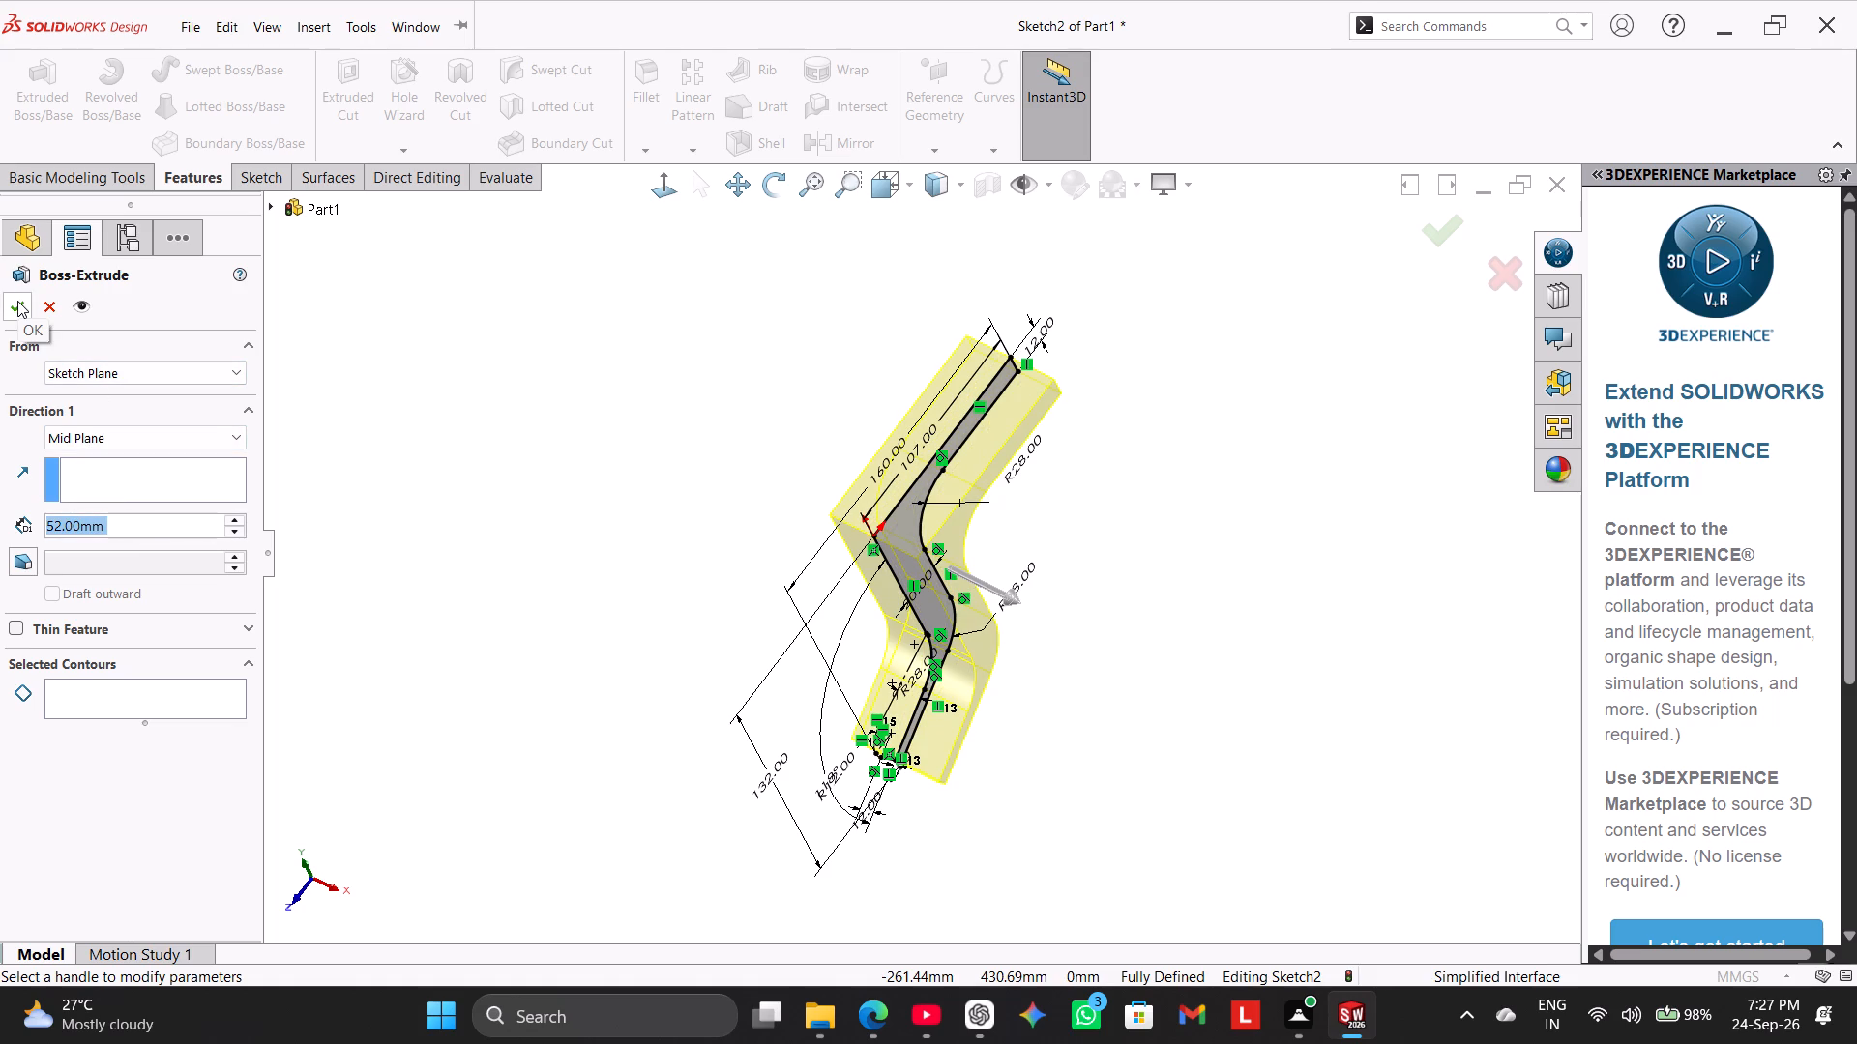
pyautogui.click(17, 301)
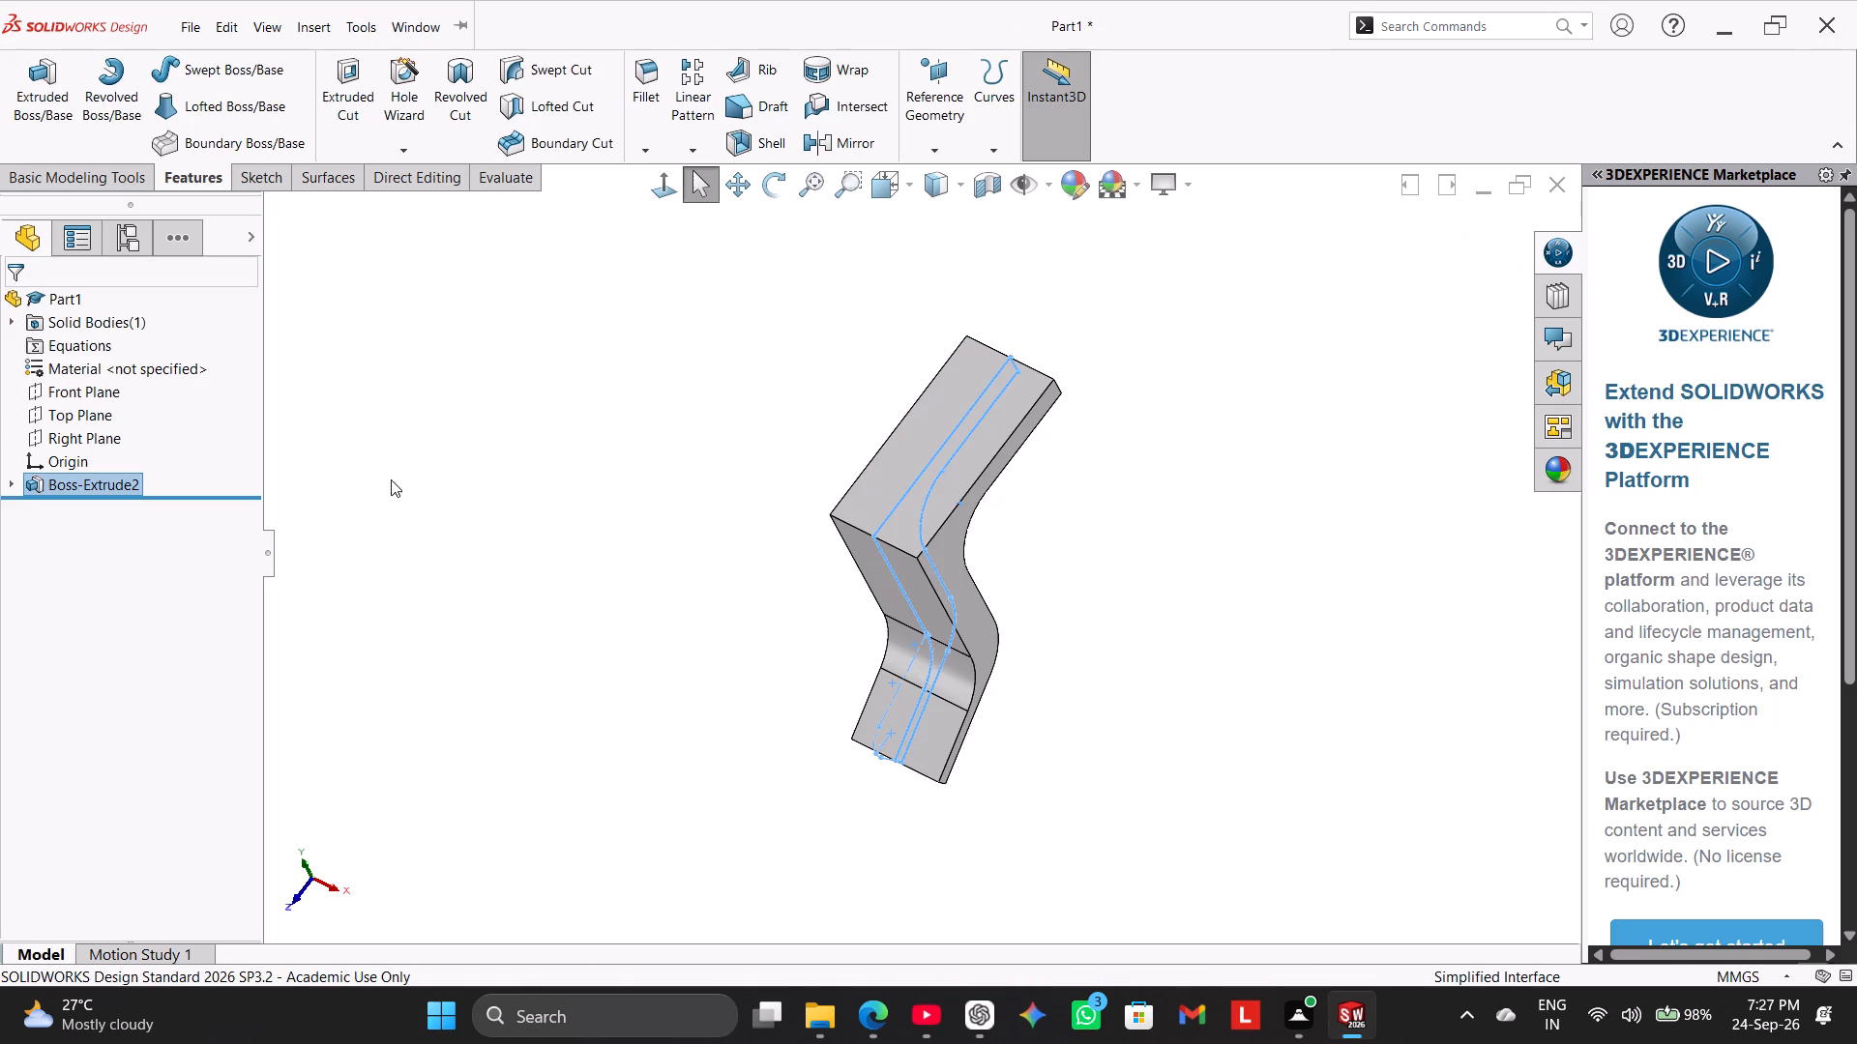
pyautogui.click(480, 538)
# Fillet the outer edge between the upper flange's top face and the vertical web with a 12 mm radius.
pyautogui.scroll(-1, 543, 591)
pyautogui.moveTo(661, 655); pyautogui.dragTo(712, 604, button='middle')
pyautogui.moveTo(612, 577); pyautogui.dragTo(739, 484, button='right')
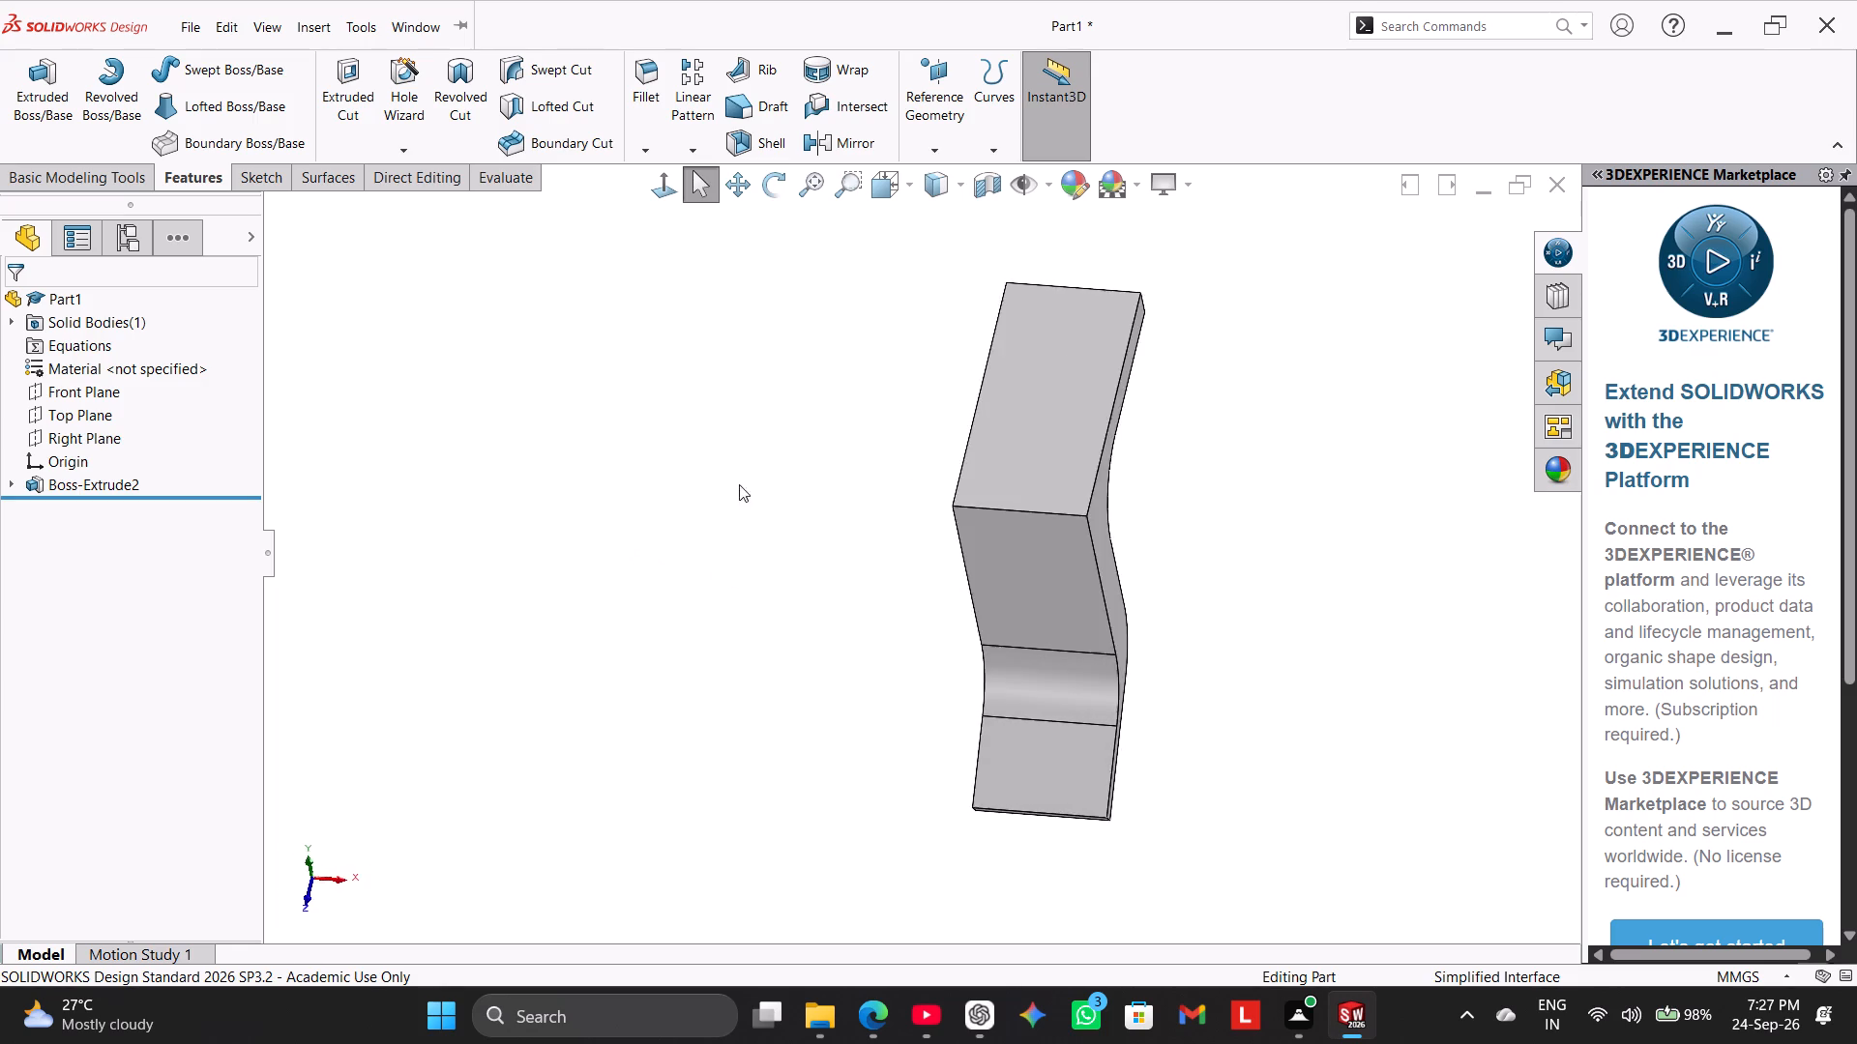
pyautogui.moveTo(739, 484); pyautogui.dragTo(770, 461, button='right')
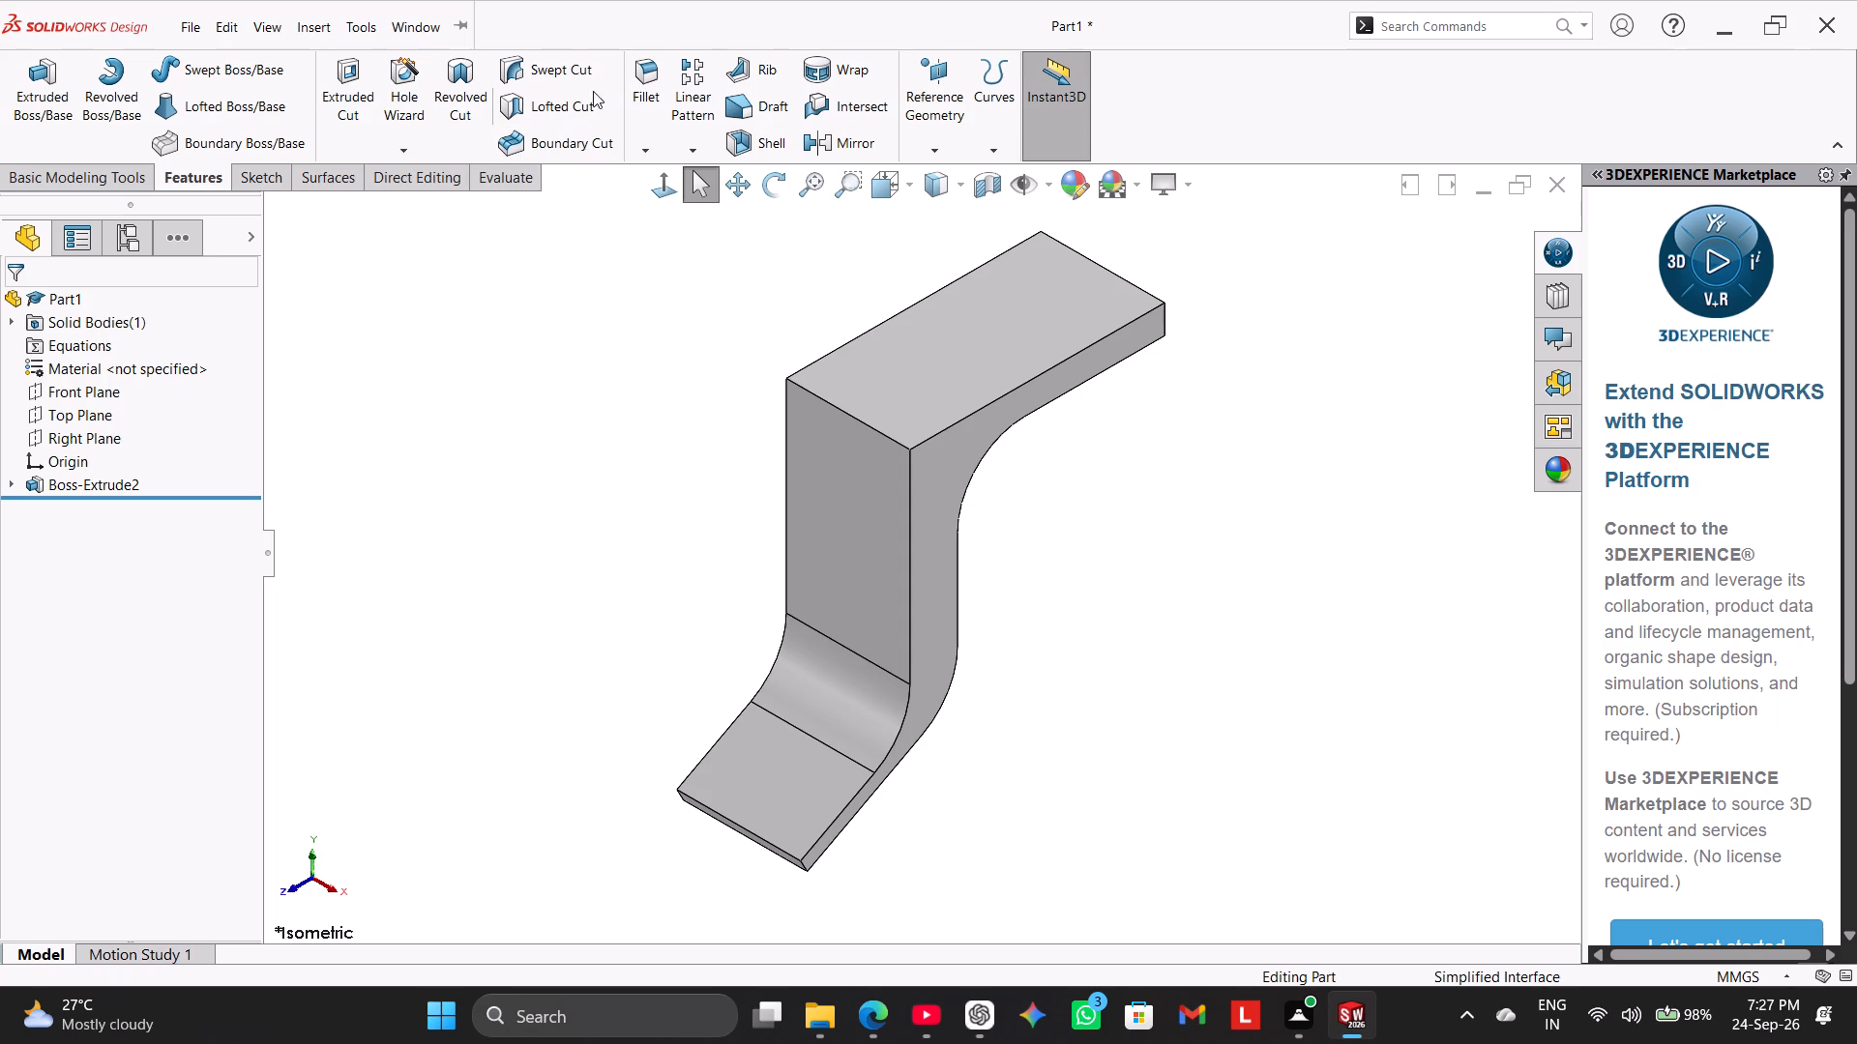
pyautogui.click(642, 77)
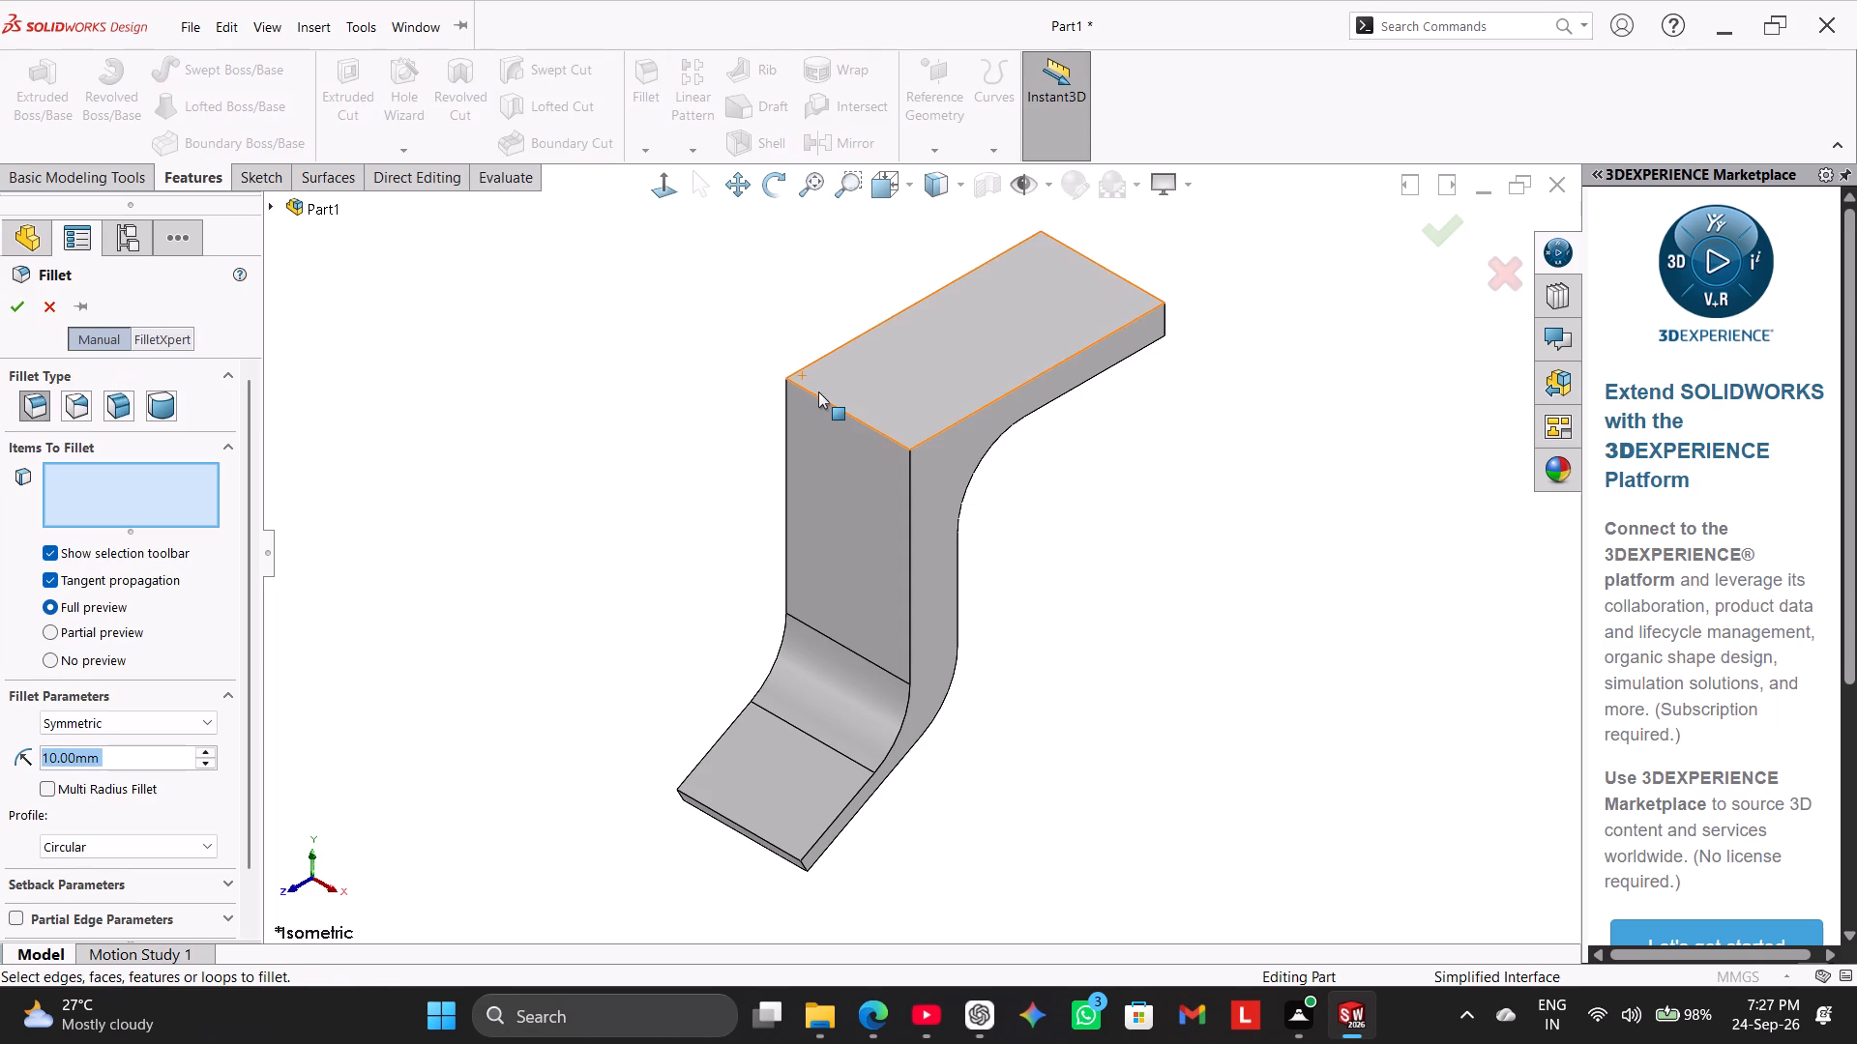
pyautogui.click(818, 393)
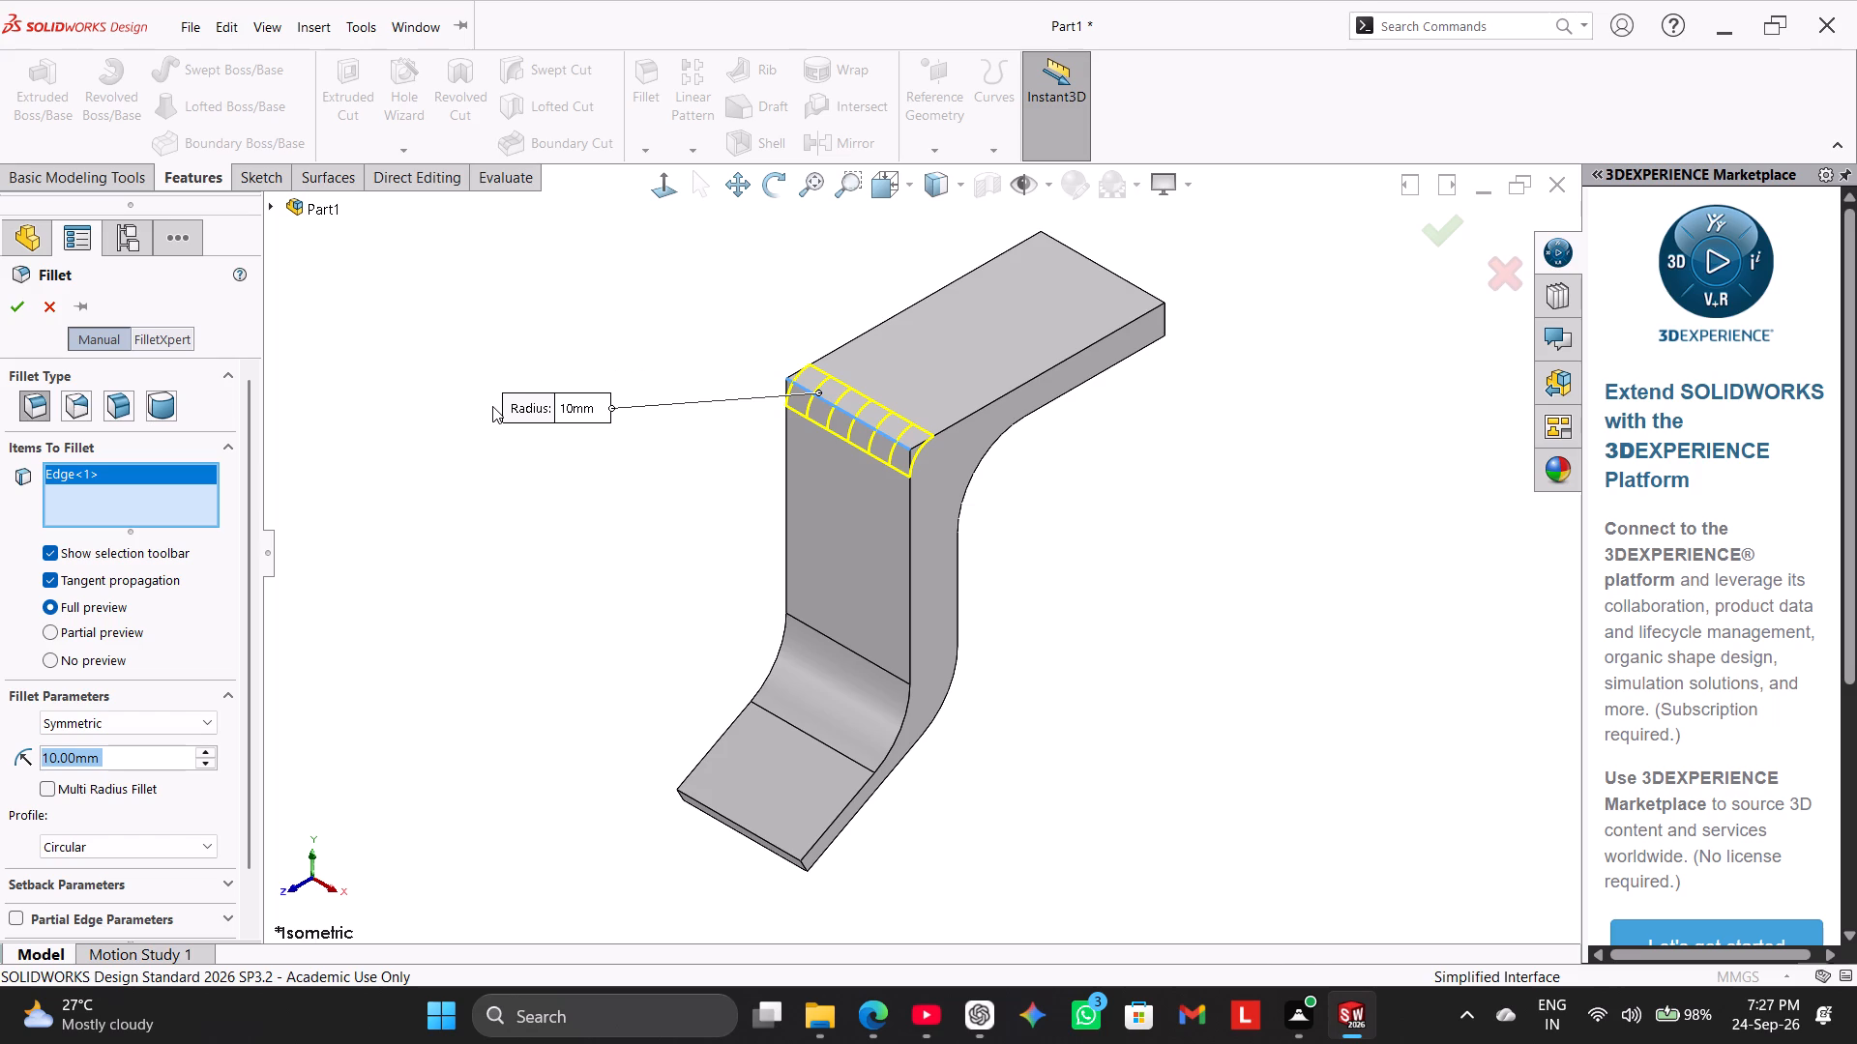
pyautogui.write('12')
pyautogui.press('Return')
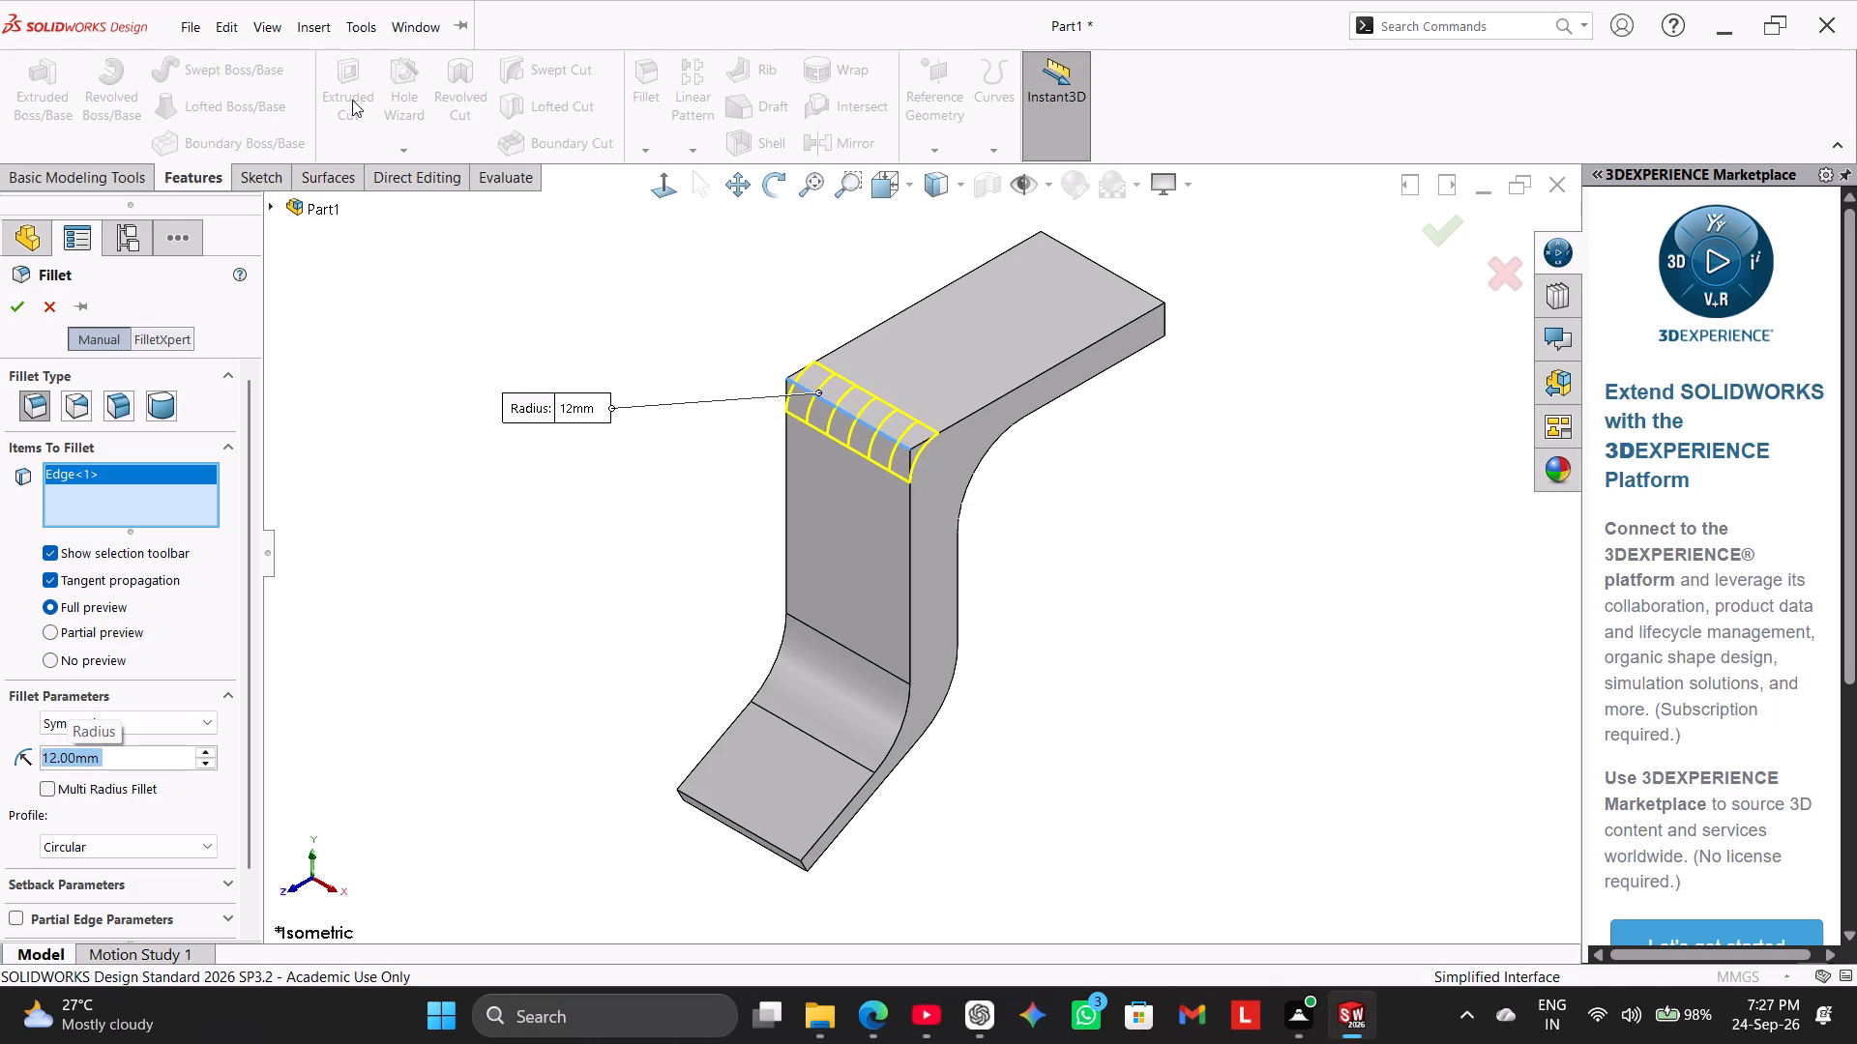
pyautogui.click(17, 306)
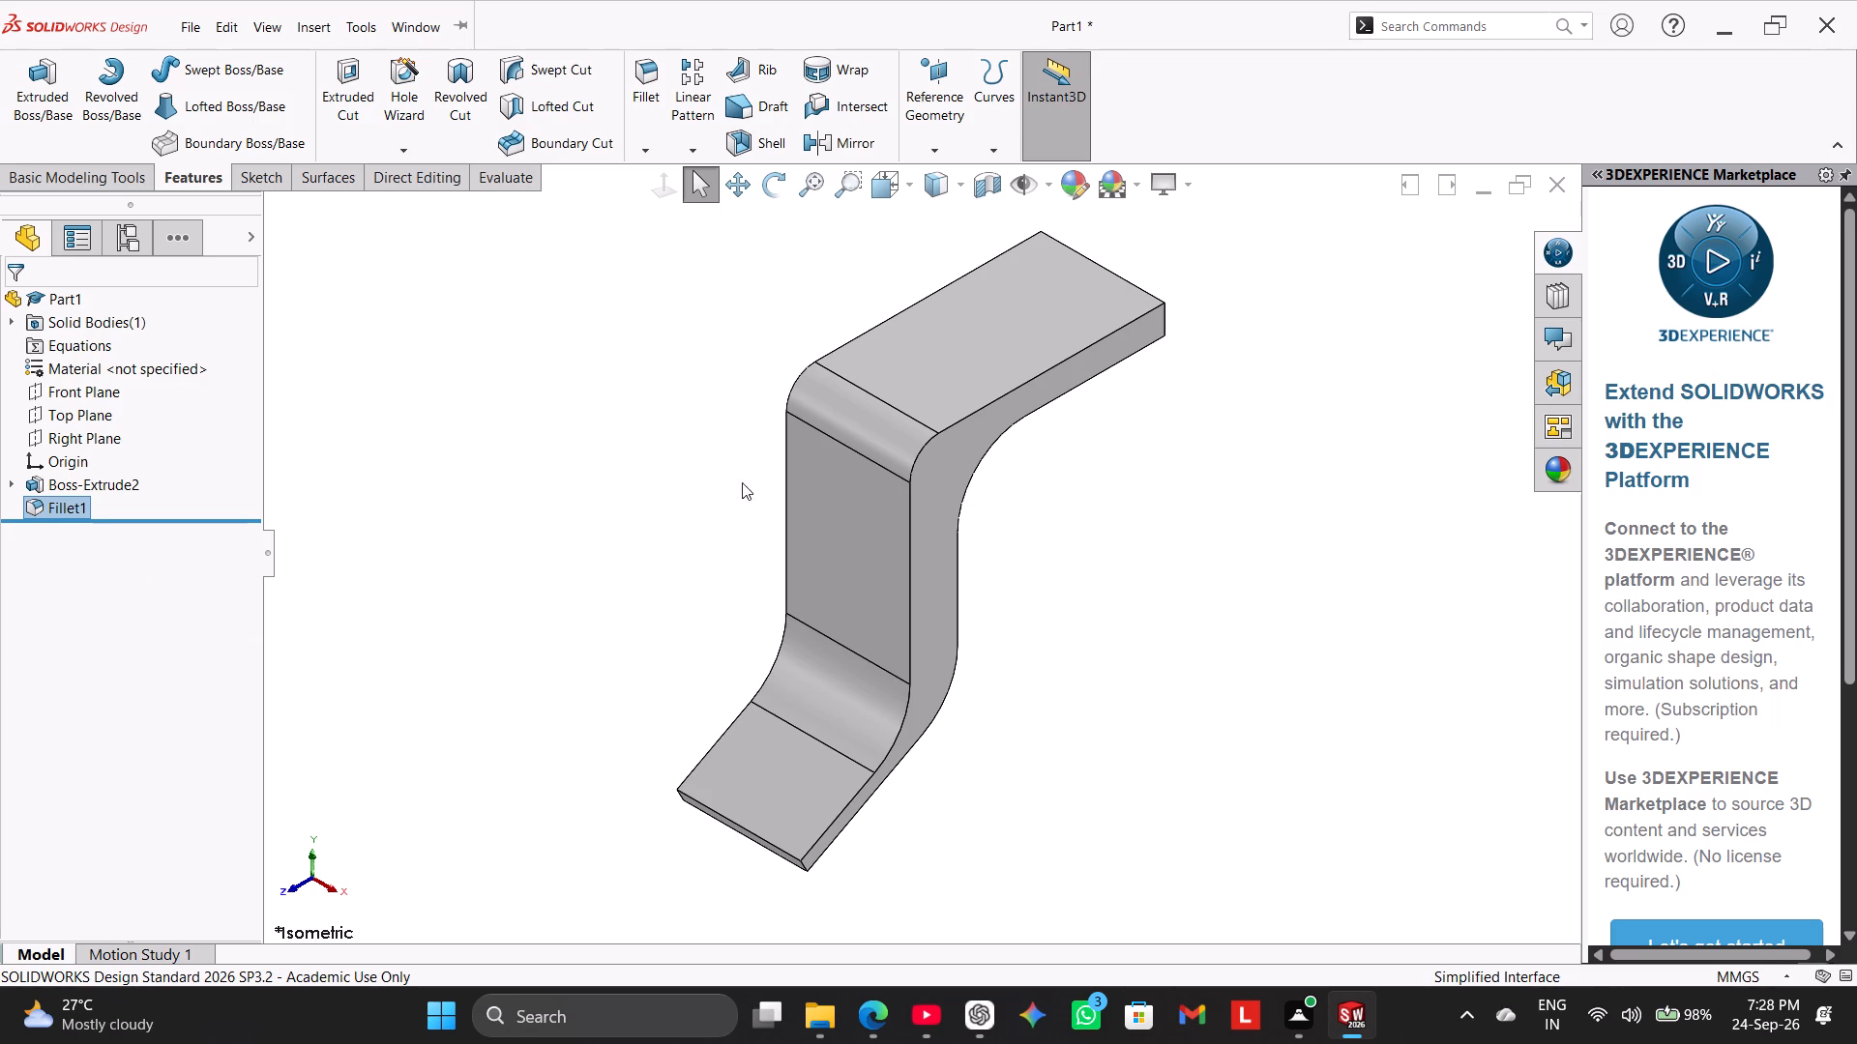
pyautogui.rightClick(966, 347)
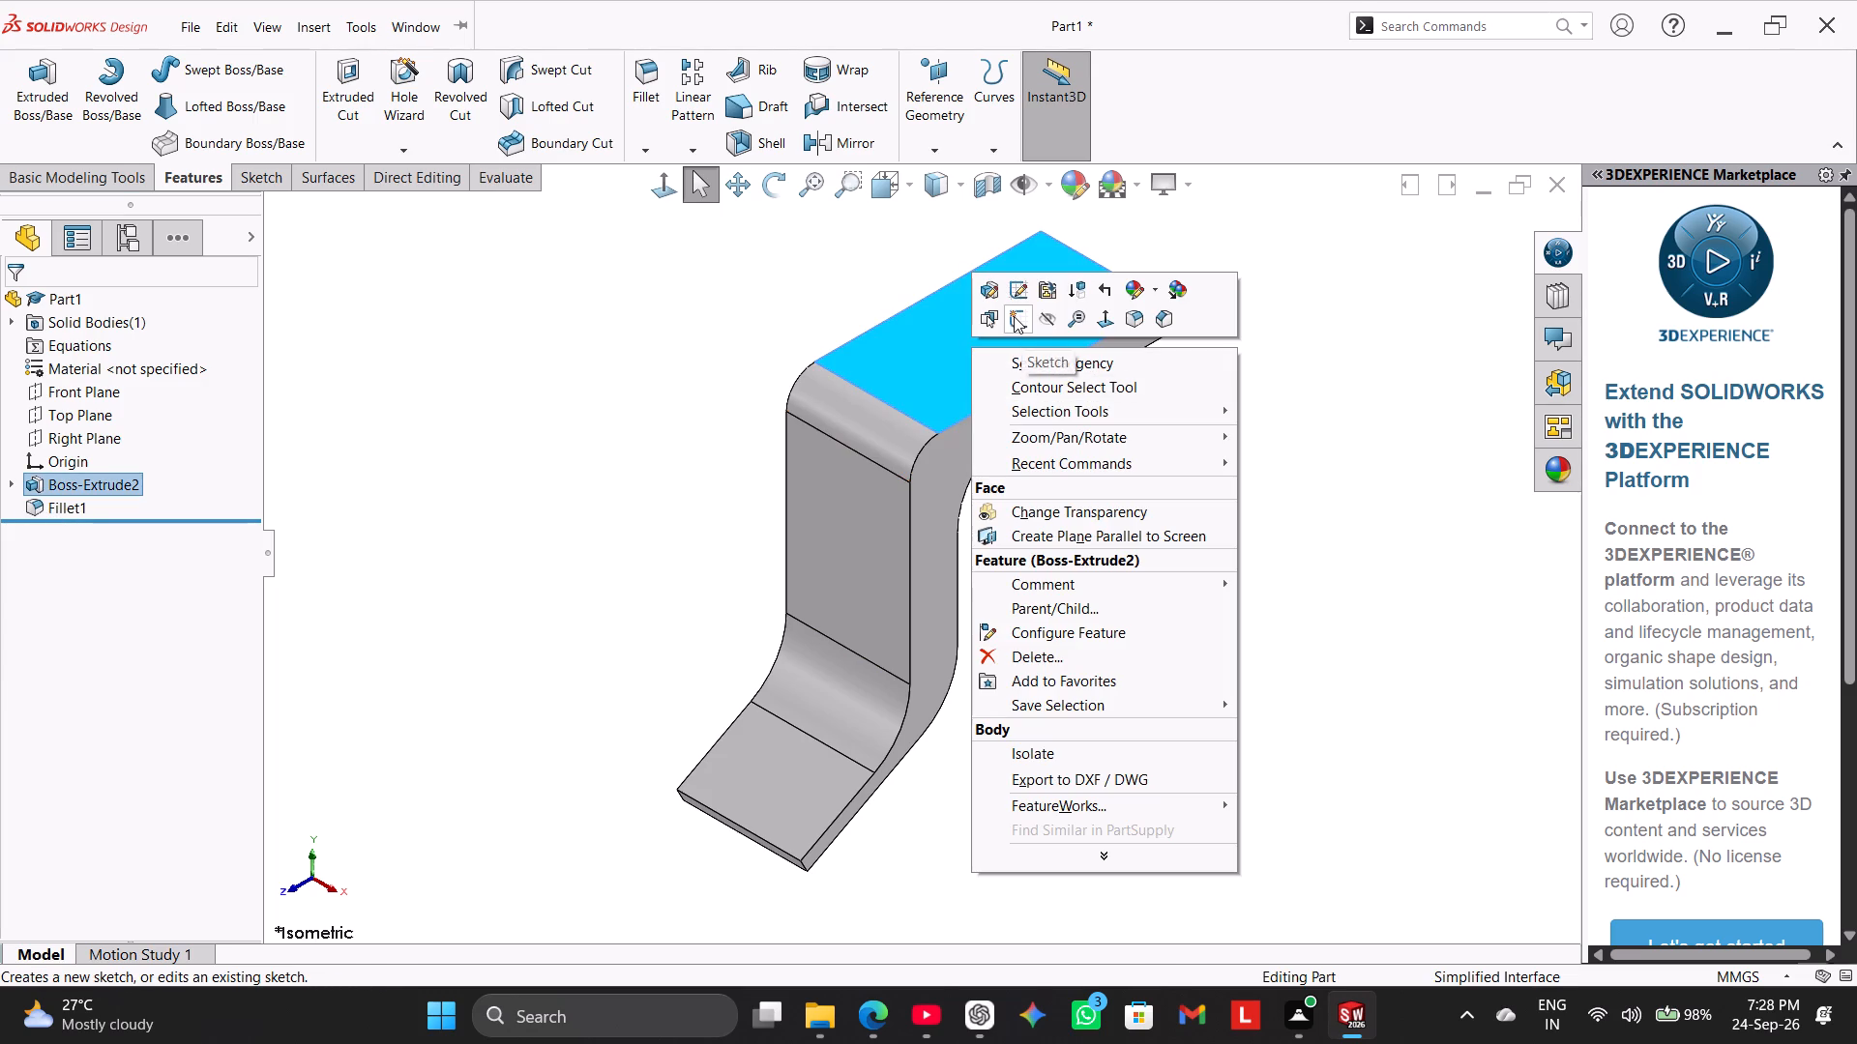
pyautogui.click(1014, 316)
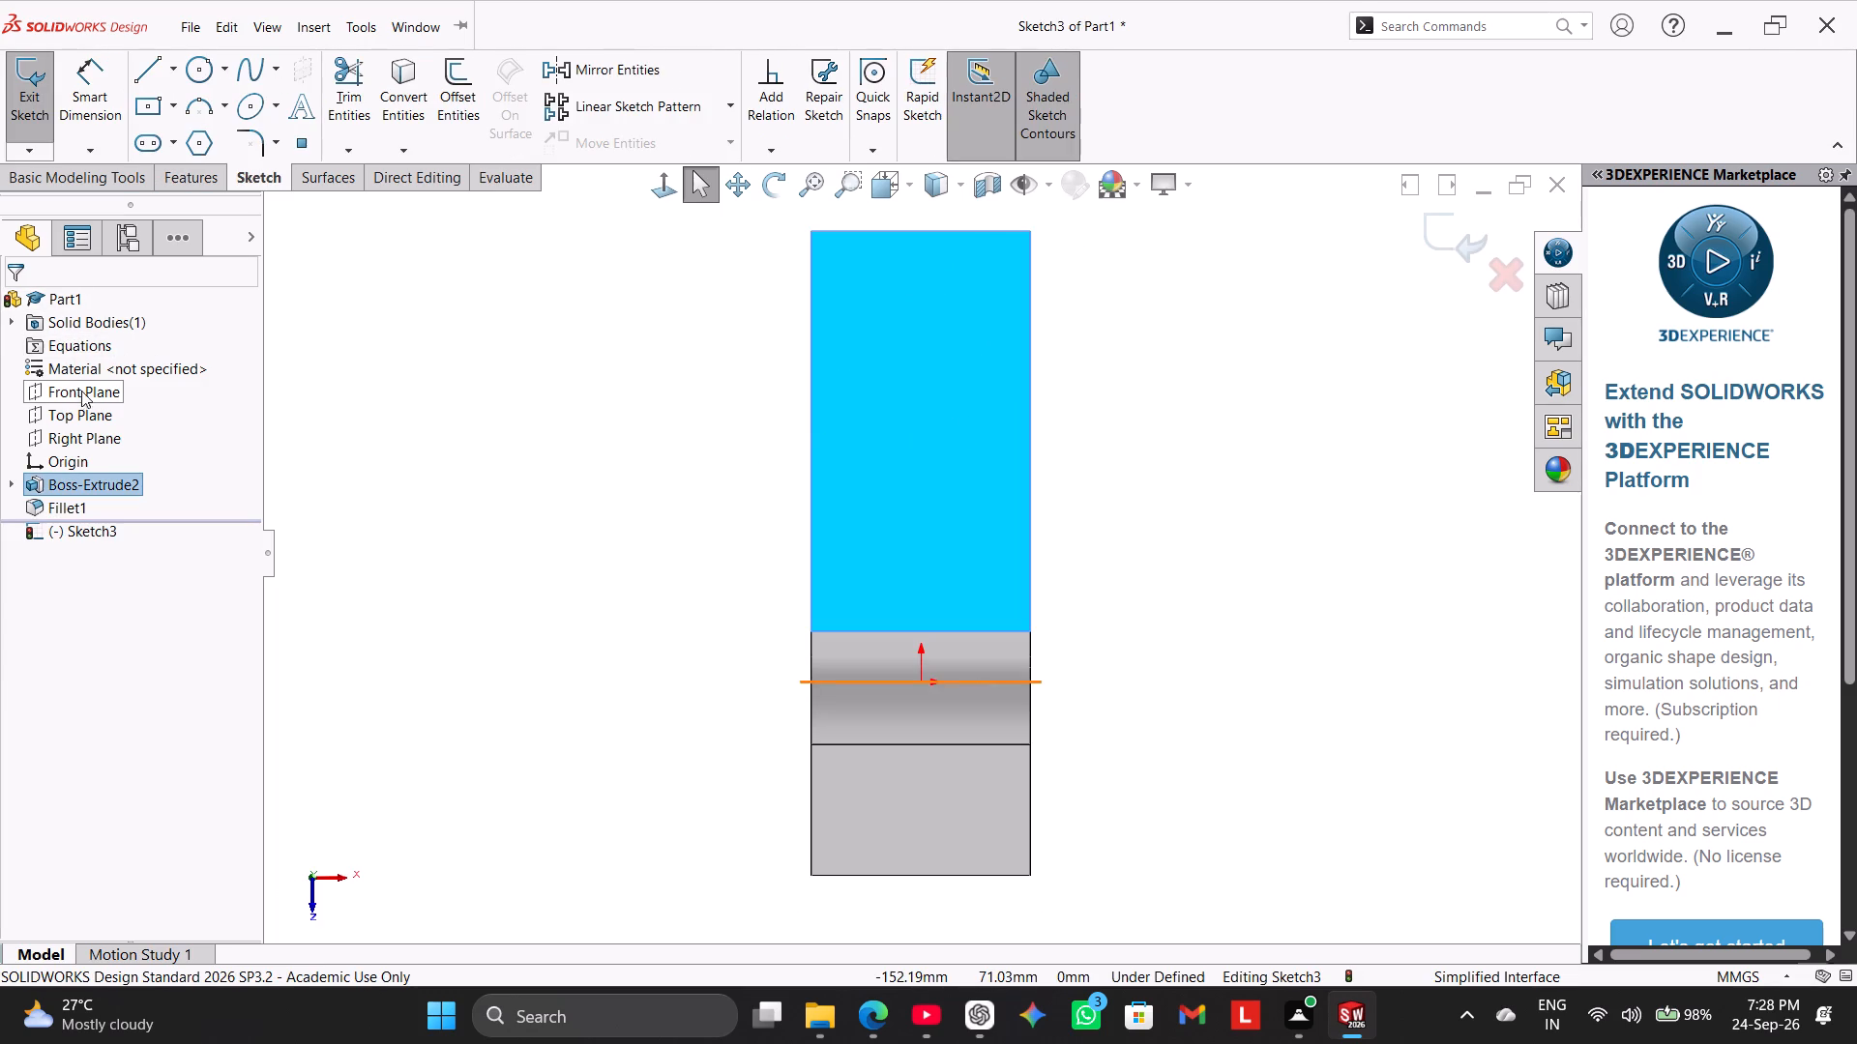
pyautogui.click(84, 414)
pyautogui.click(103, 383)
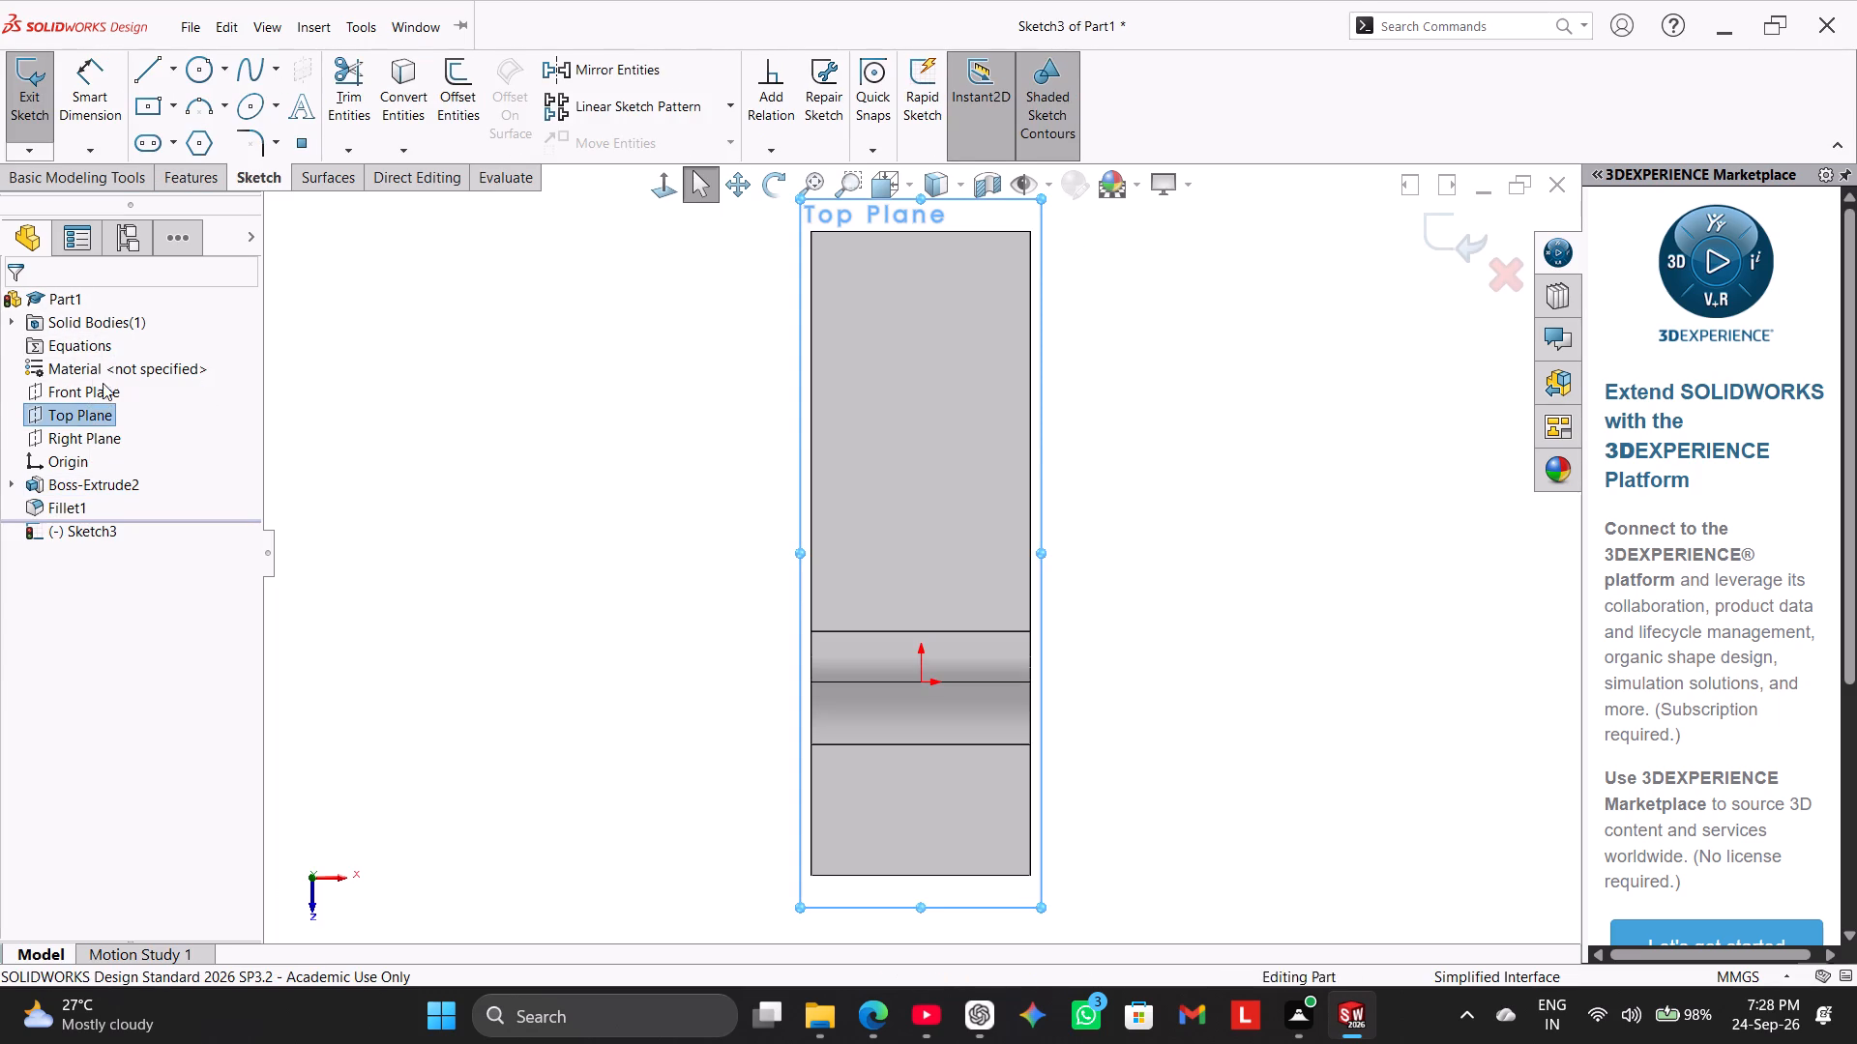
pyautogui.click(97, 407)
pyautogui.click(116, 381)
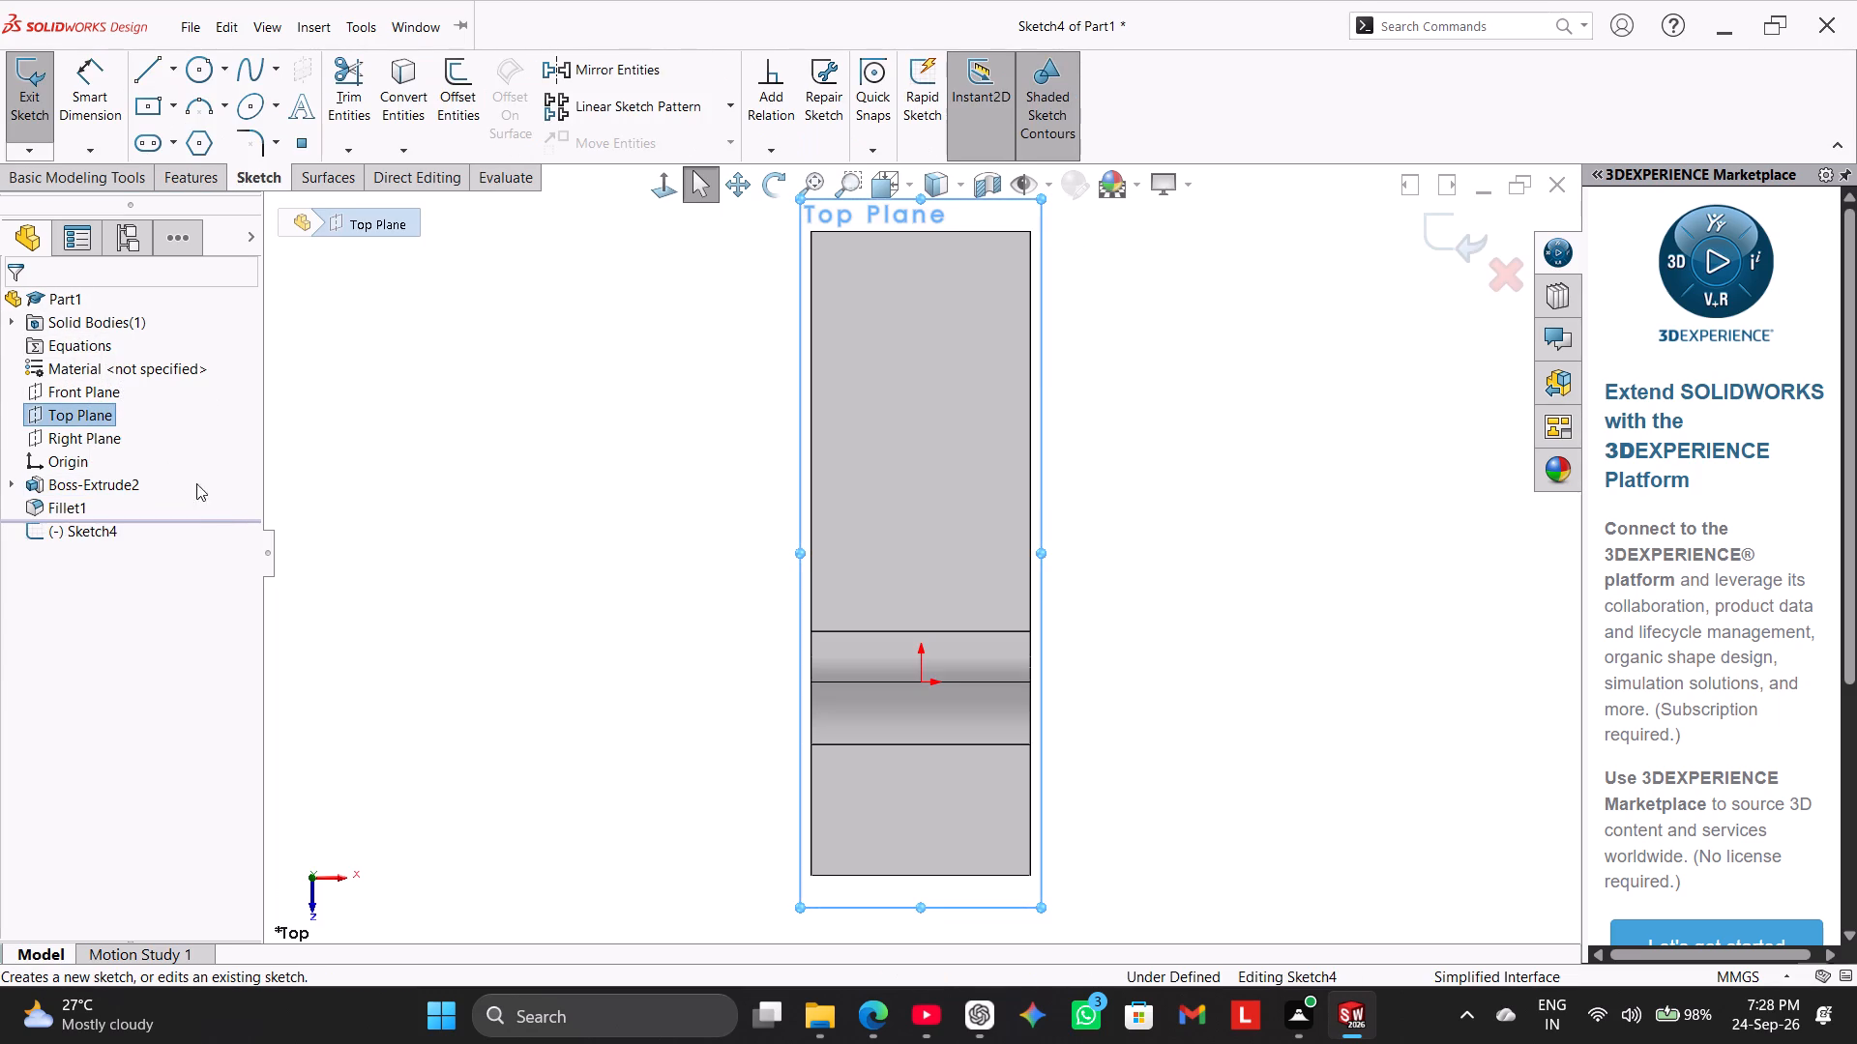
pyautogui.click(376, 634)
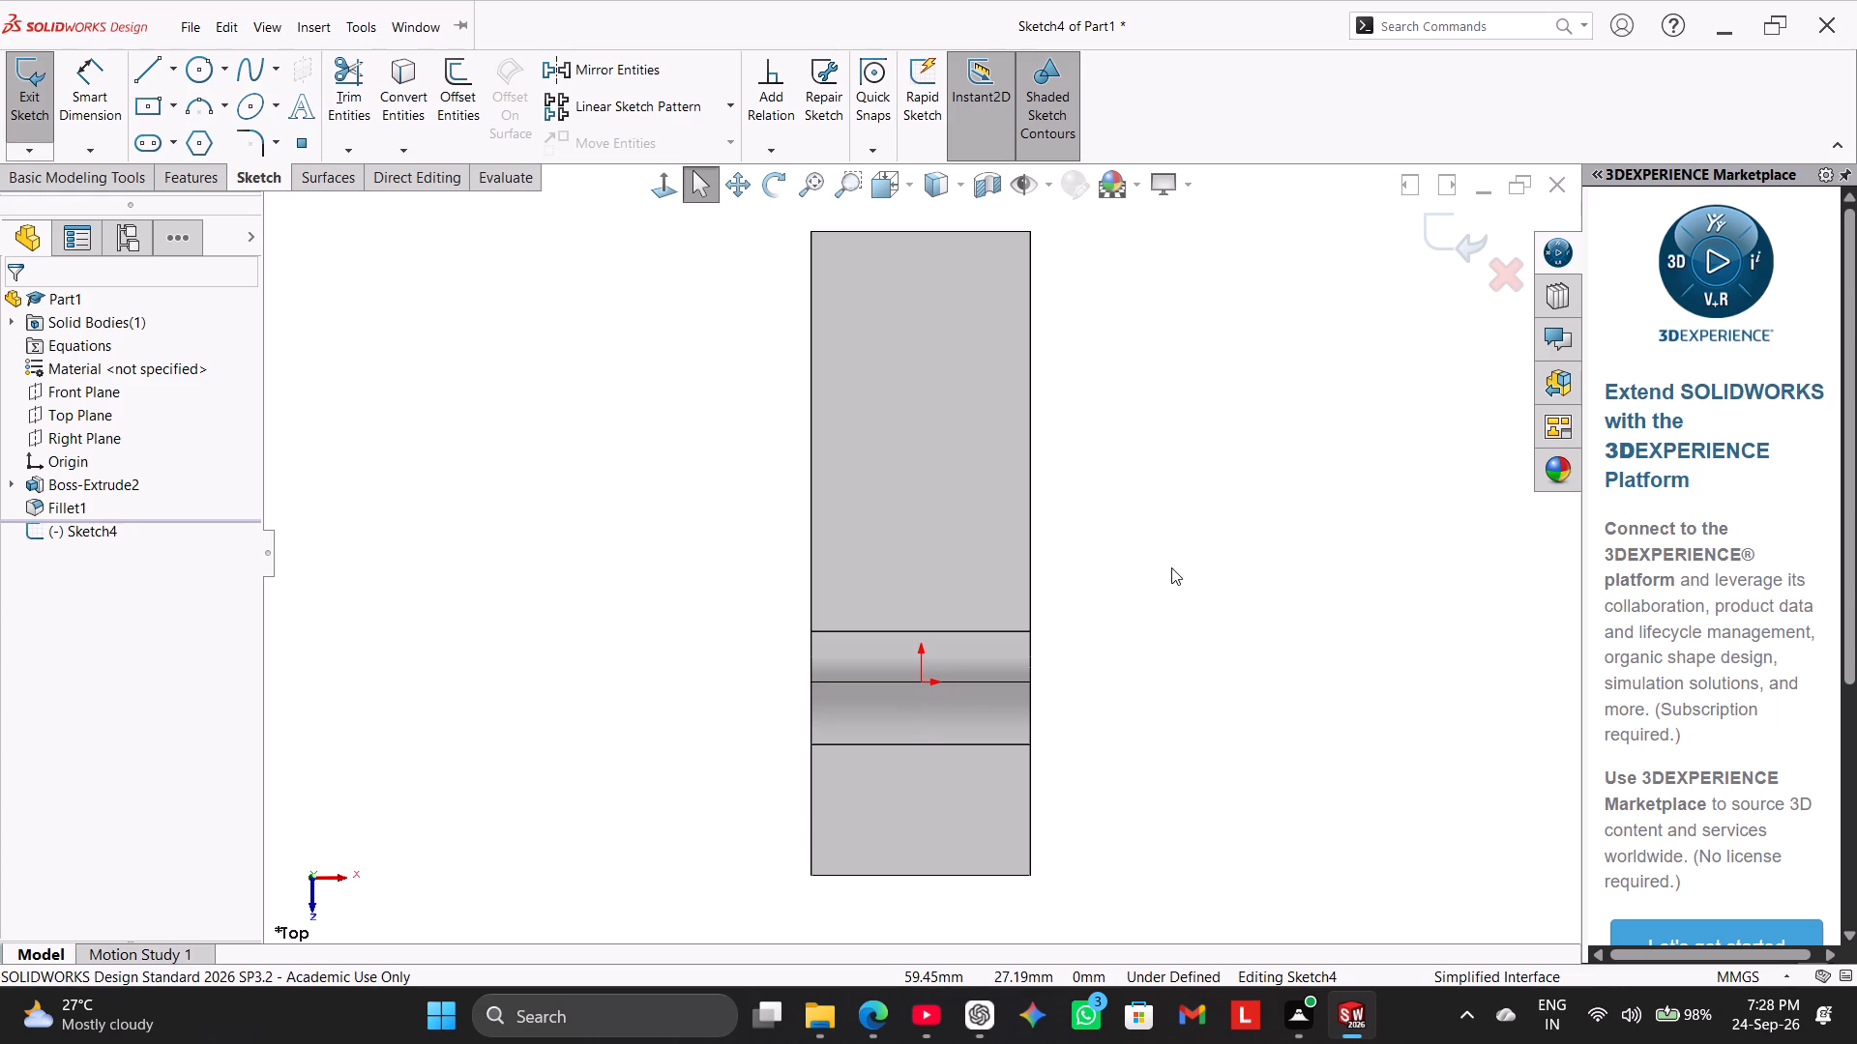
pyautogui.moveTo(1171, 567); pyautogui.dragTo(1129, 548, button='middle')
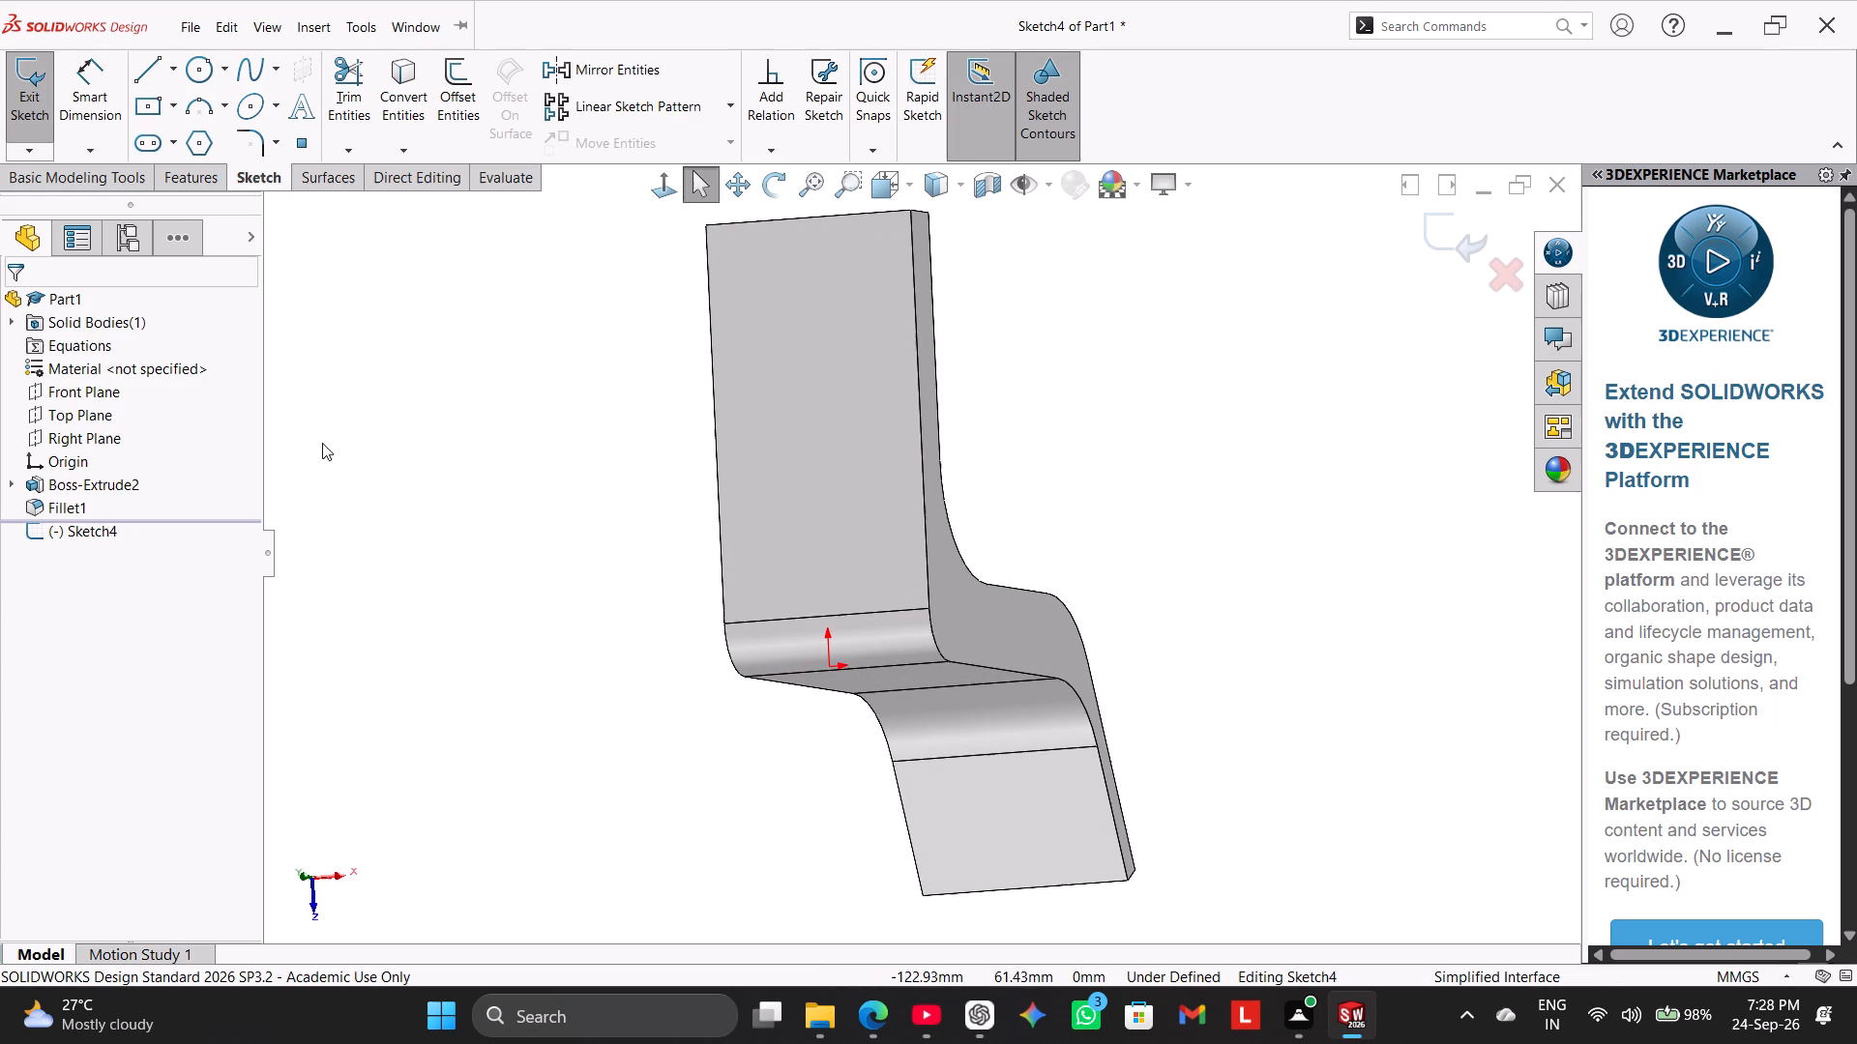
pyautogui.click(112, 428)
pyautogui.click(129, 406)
# Start a new sketch on the Right Plane and view it face-on.
pyautogui.click(110, 429)
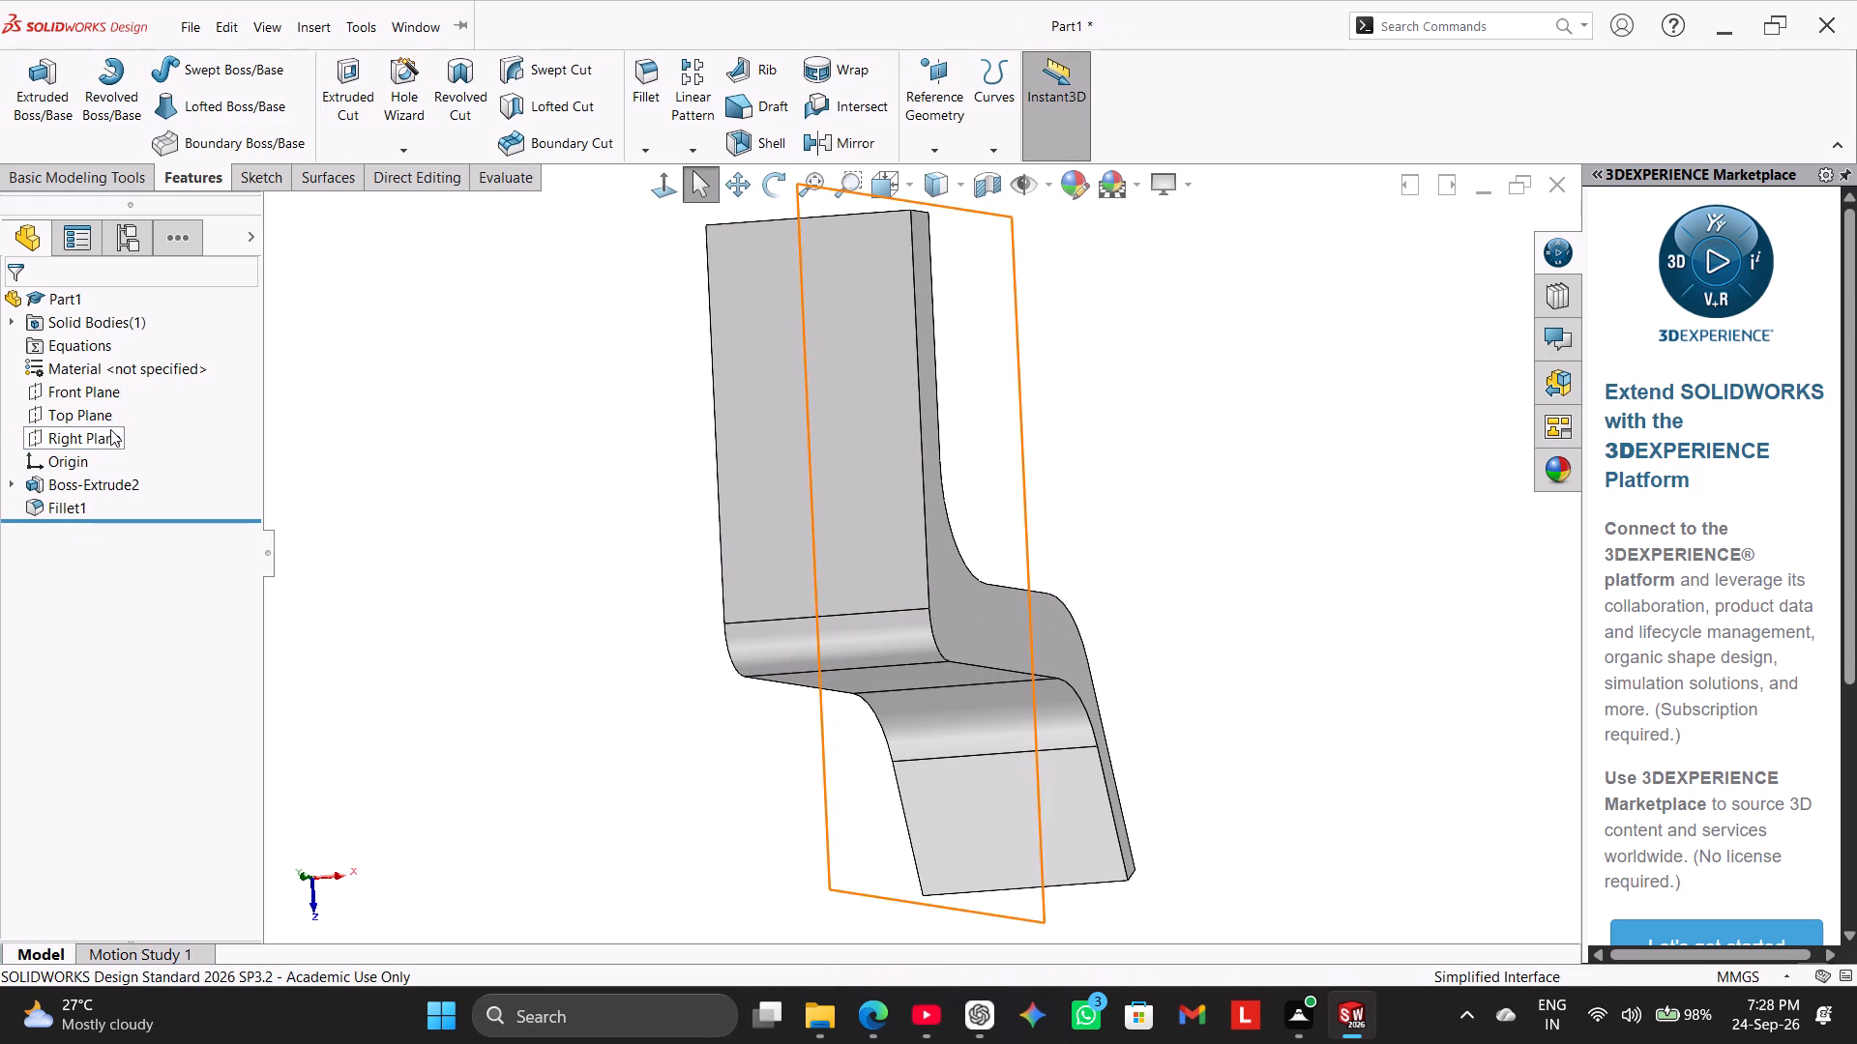
pyautogui.click(137, 404)
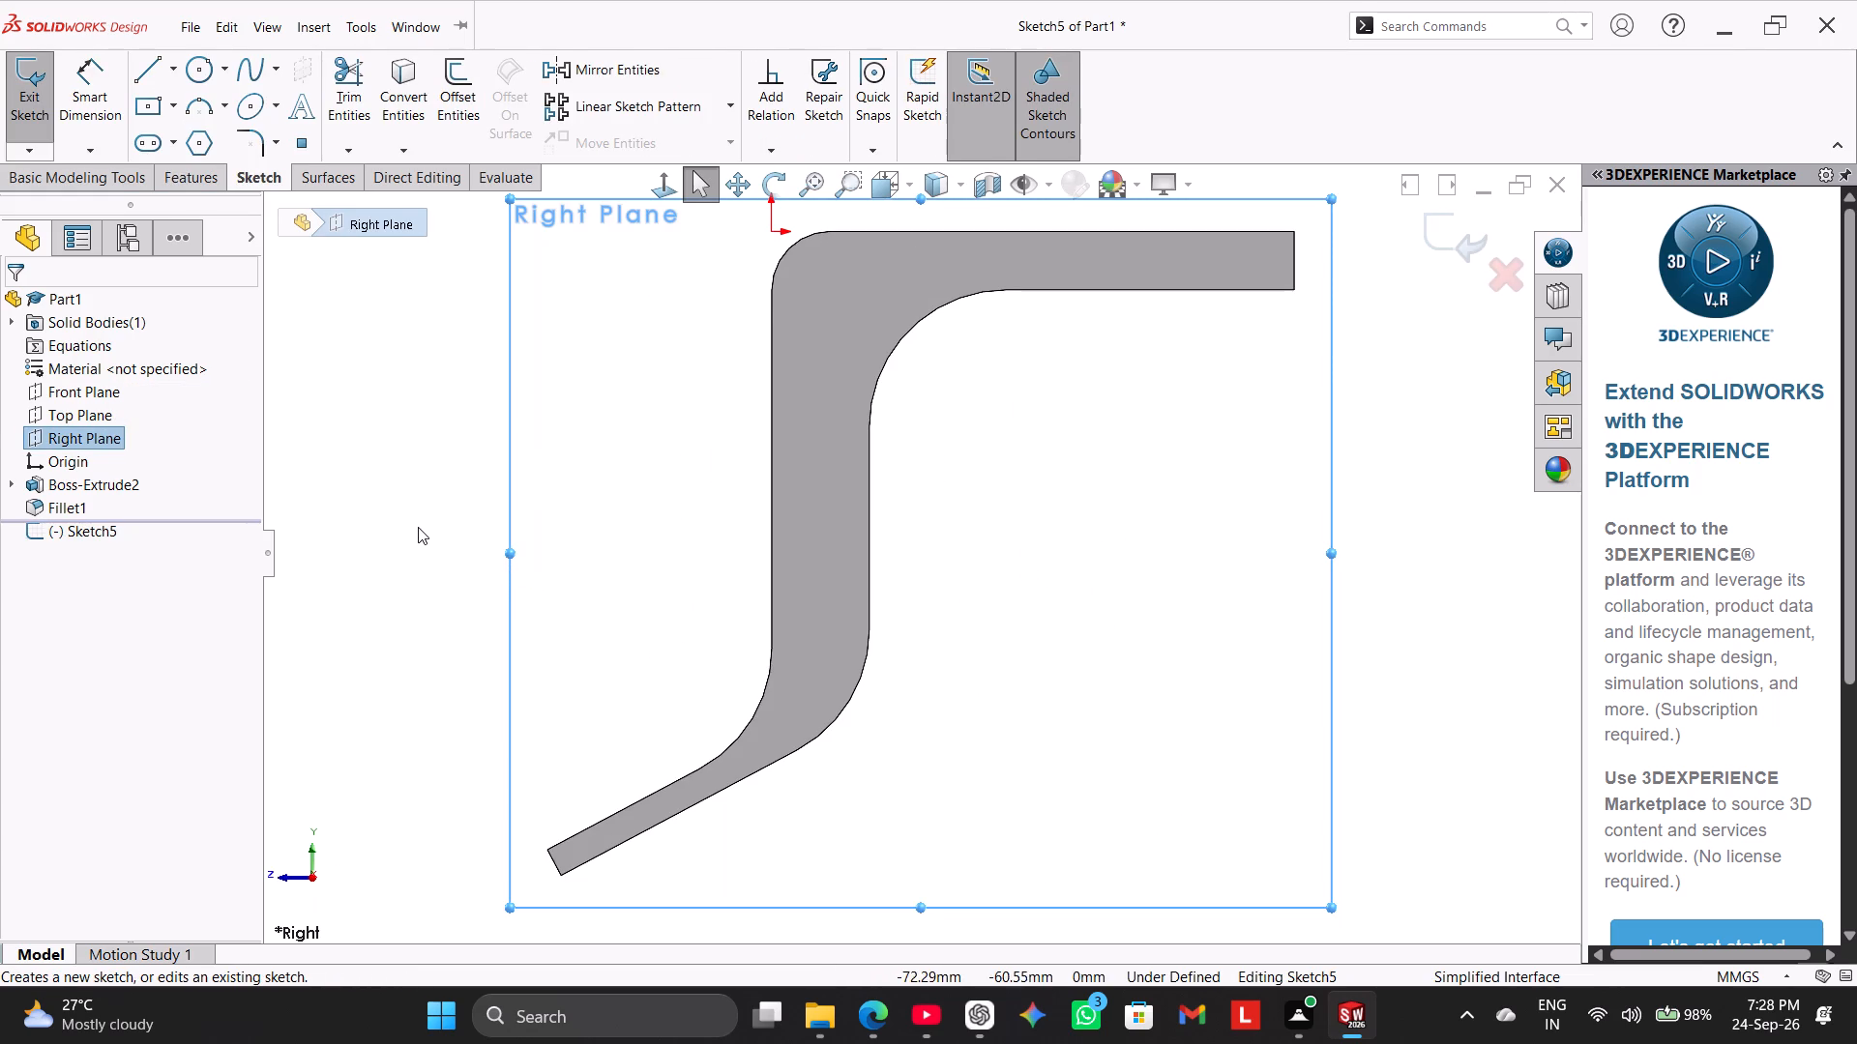
pyautogui.click(418, 527)
pyautogui.moveTo(560, 503); pyautogui.dragTo(572, 541, button='middle')
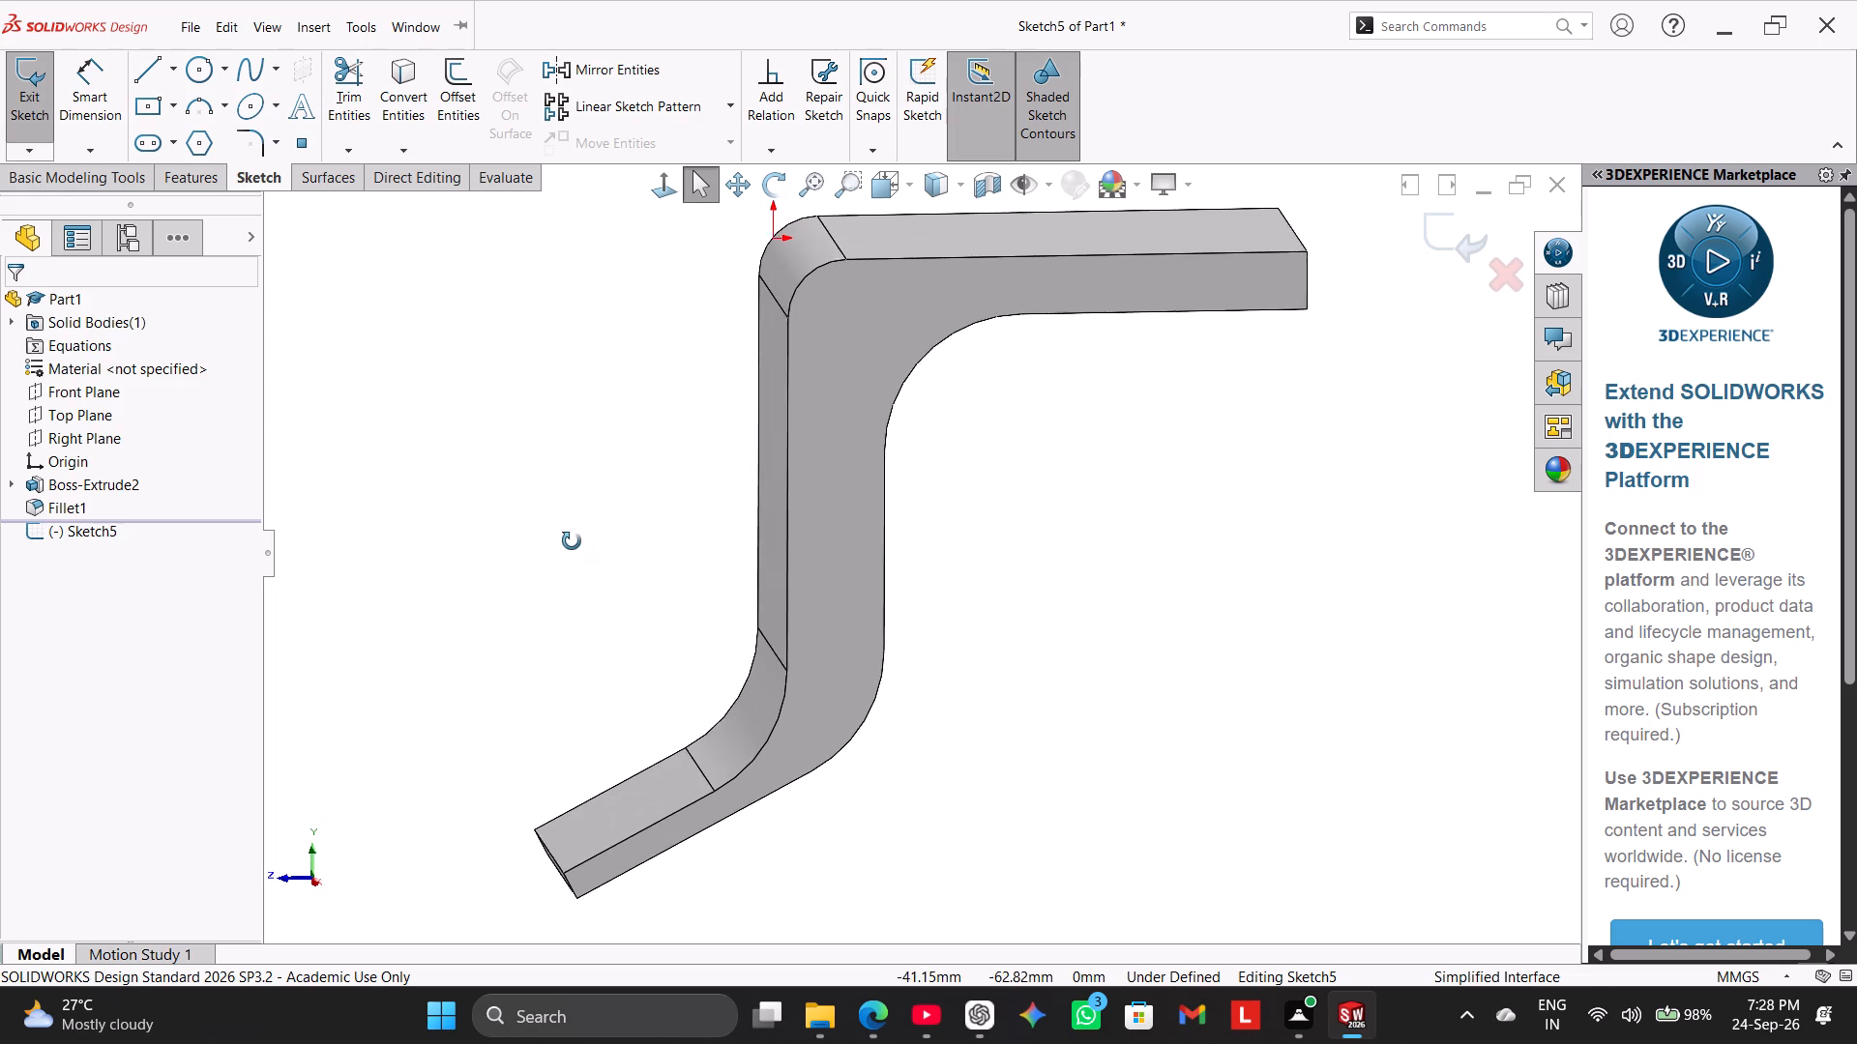
pyautogui.moveTo(572, 541); pyautogui.dragTo(568, 520, button='middle')
pyautogui.click(803, 355)
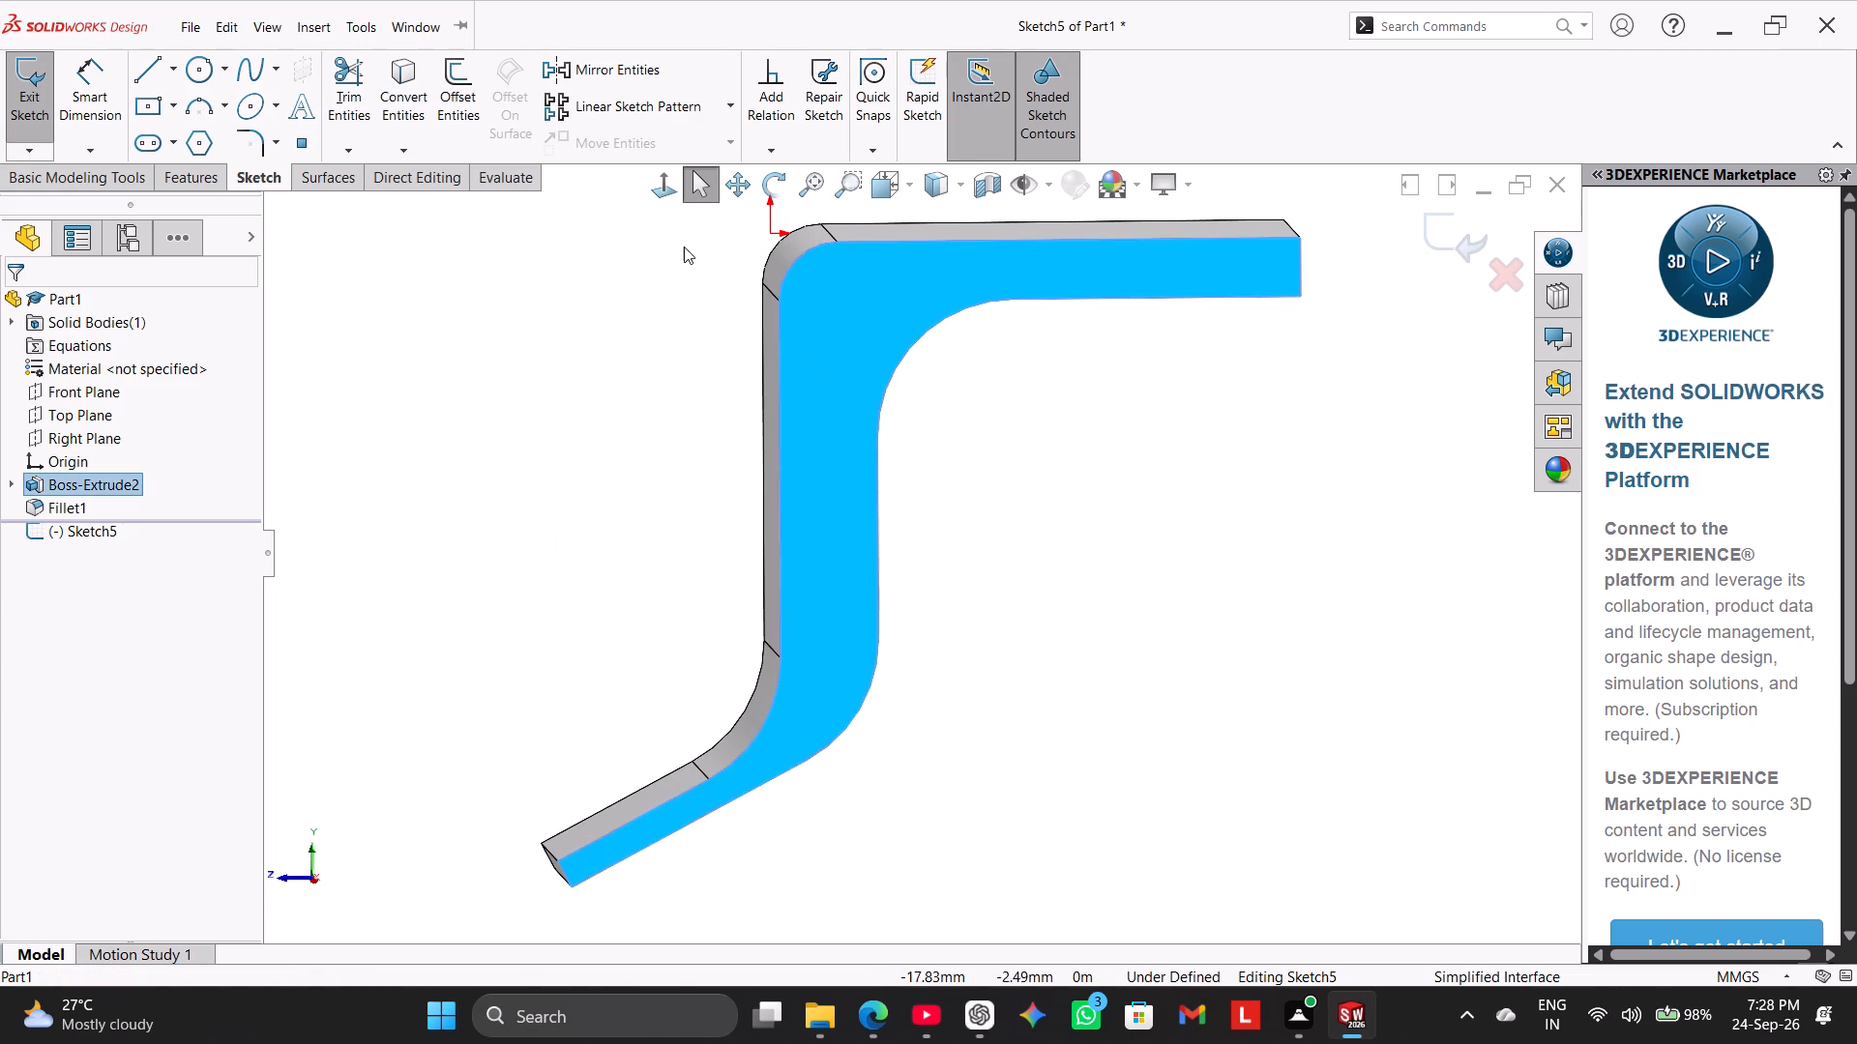
pyautogui.click(665, 192)
pyautogui.click(685, 342)
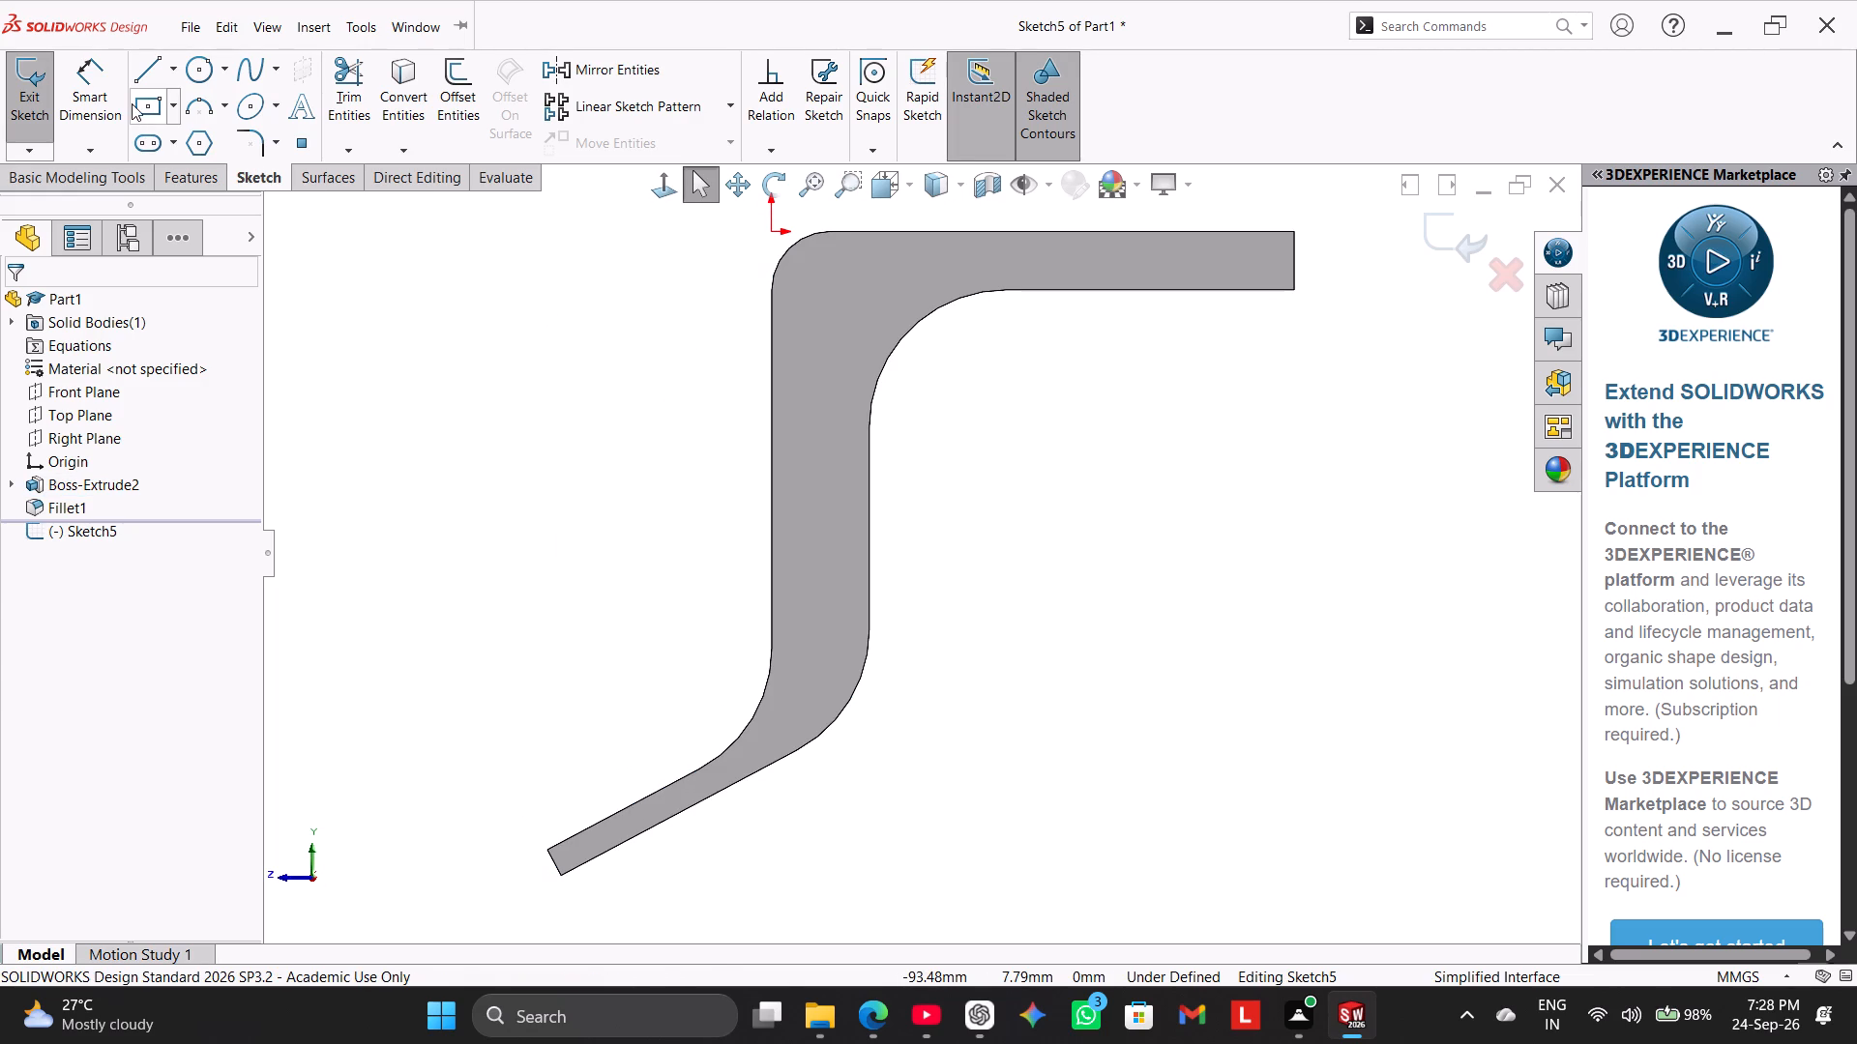
# Convert the bracket's five underside edges, from the upper flange through both bends to the lower angled leg, into sketch entities.
pyautogui.click(148, 77)
pyautogui.click(401, 101)
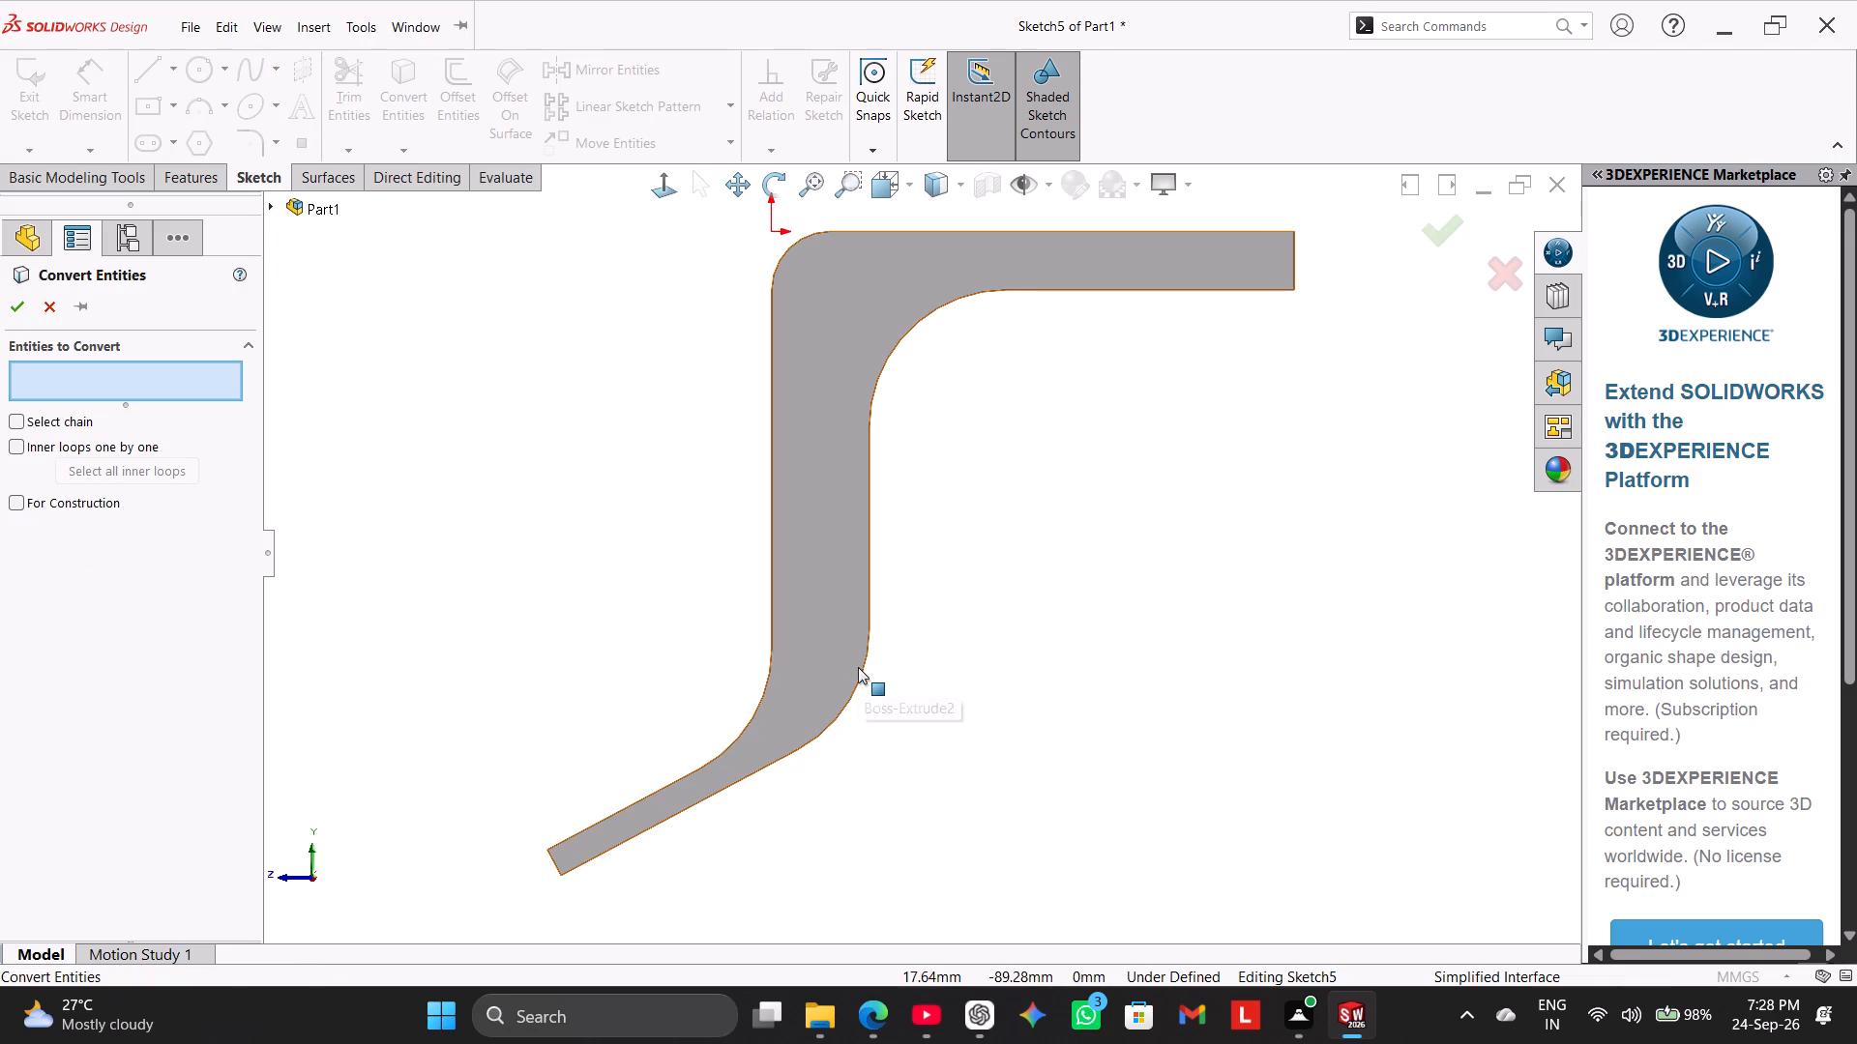
pyautogui.click(861, 667)
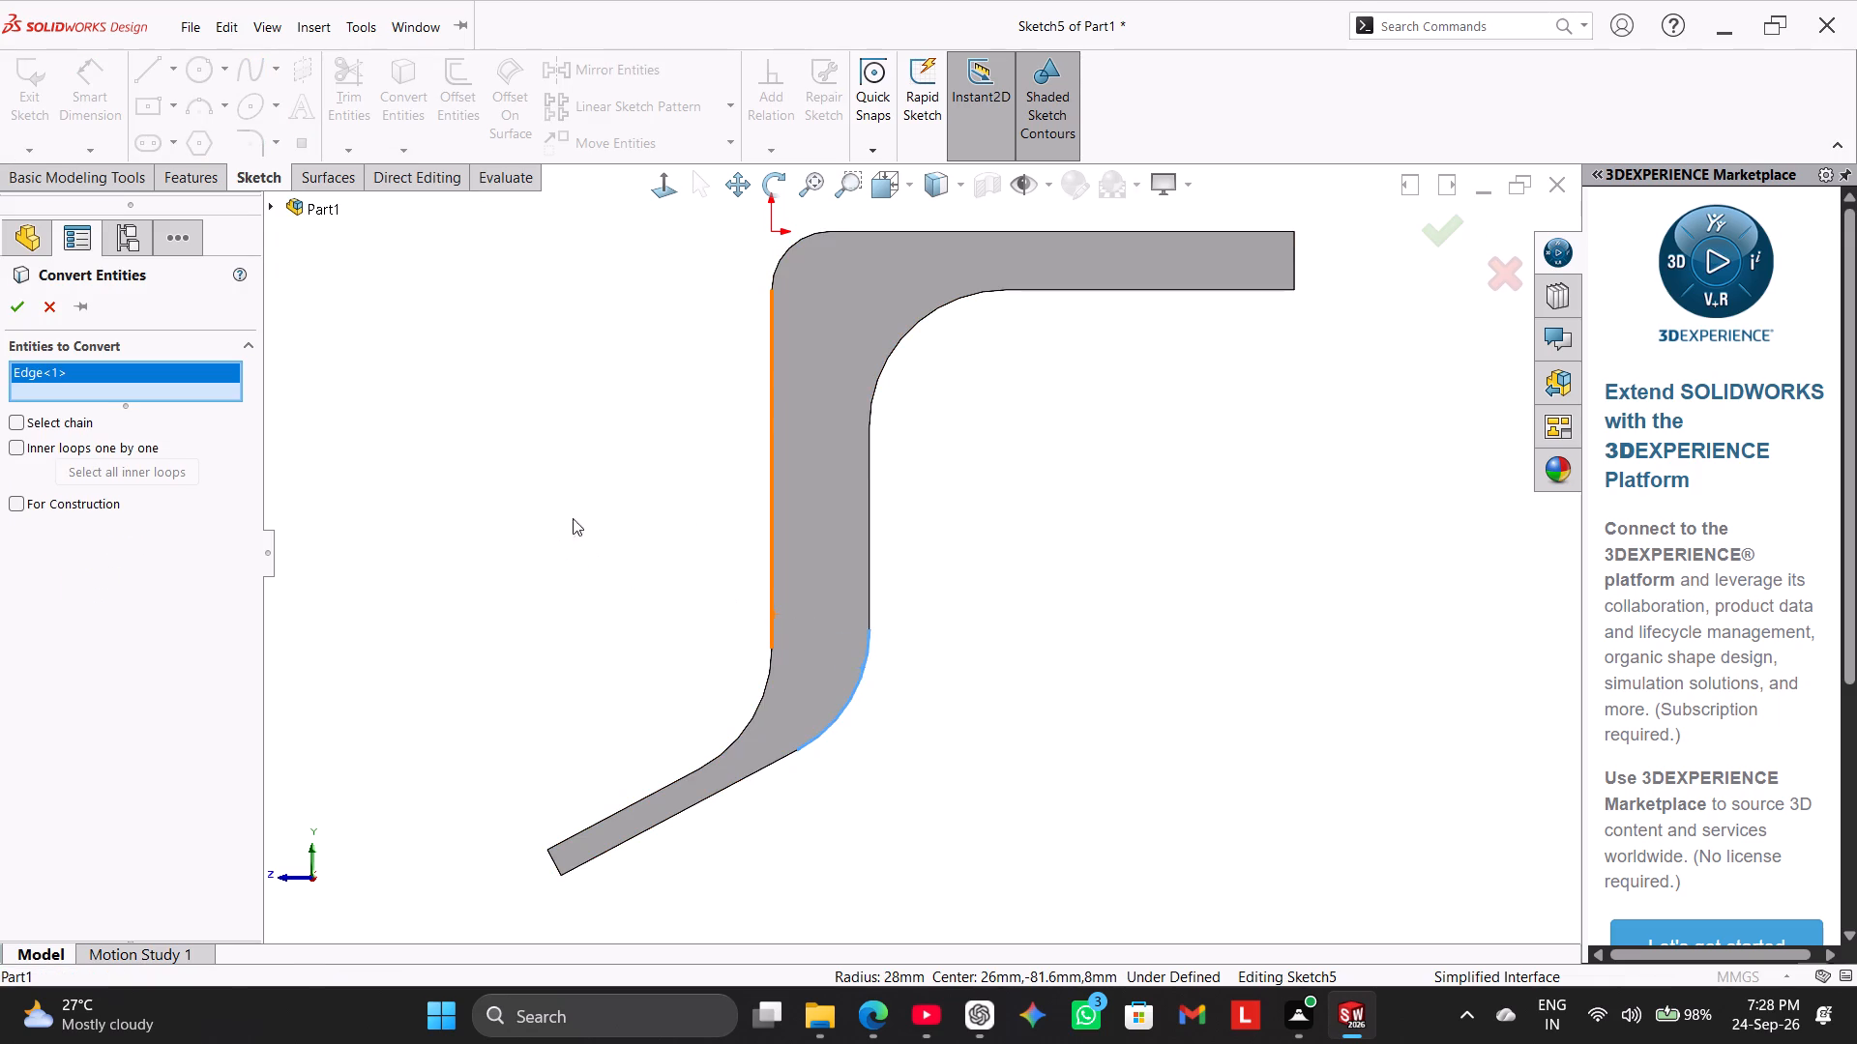
pyautogui.click(869, 498)
pyautogui.click(882, 367)
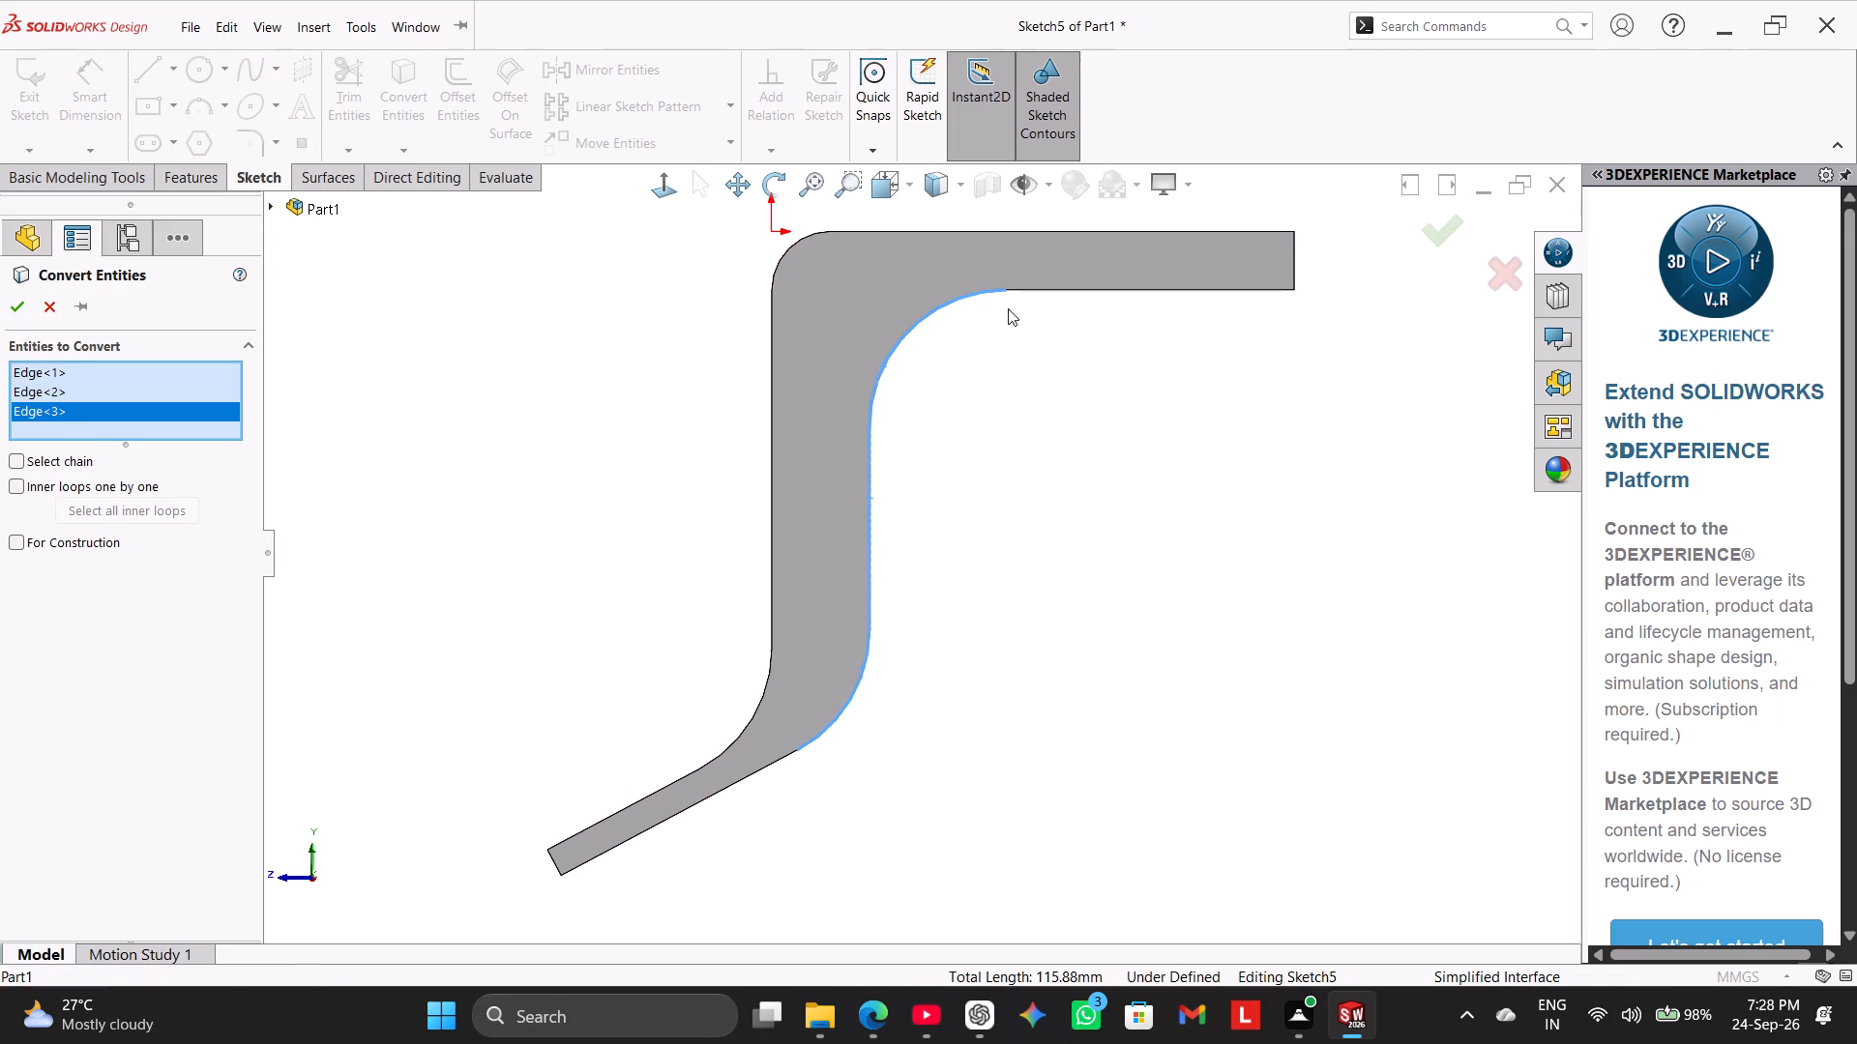
pyautogui.click(1061, 289)
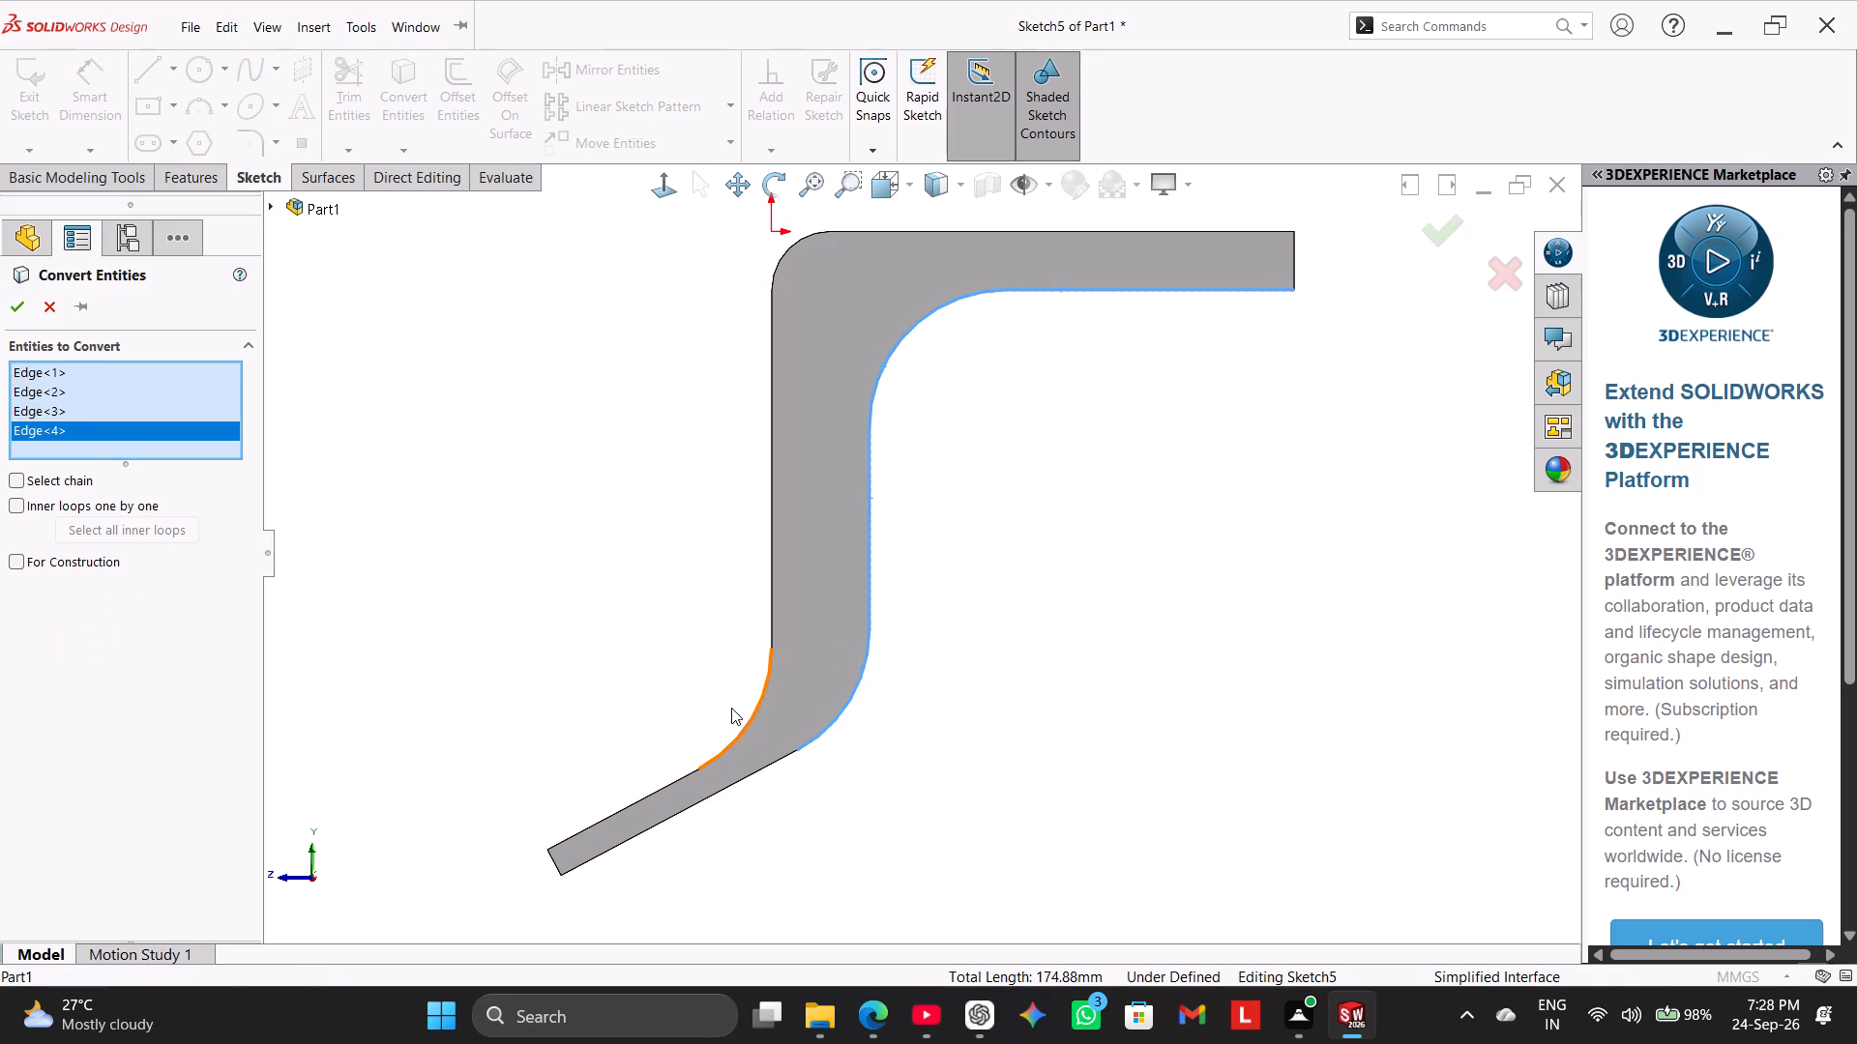
pyautogui.click(722, 787)
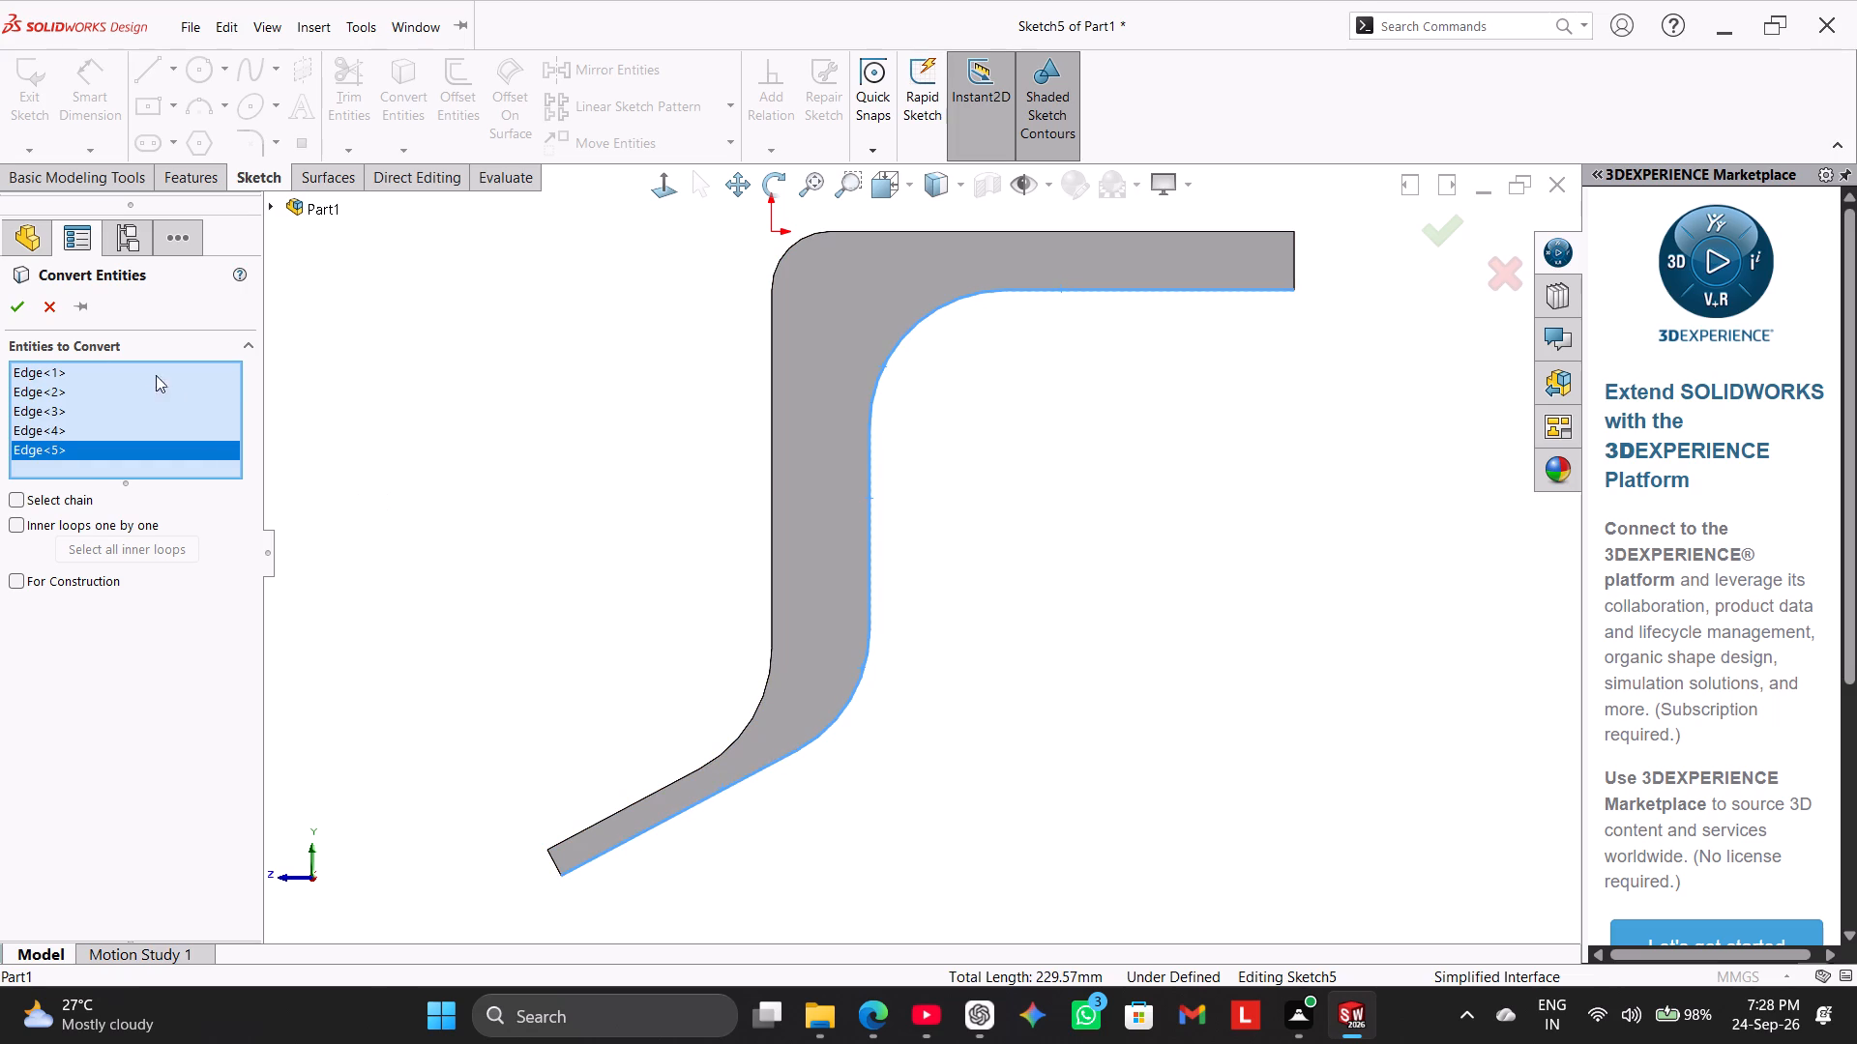
pyautogui.click(5, 308)
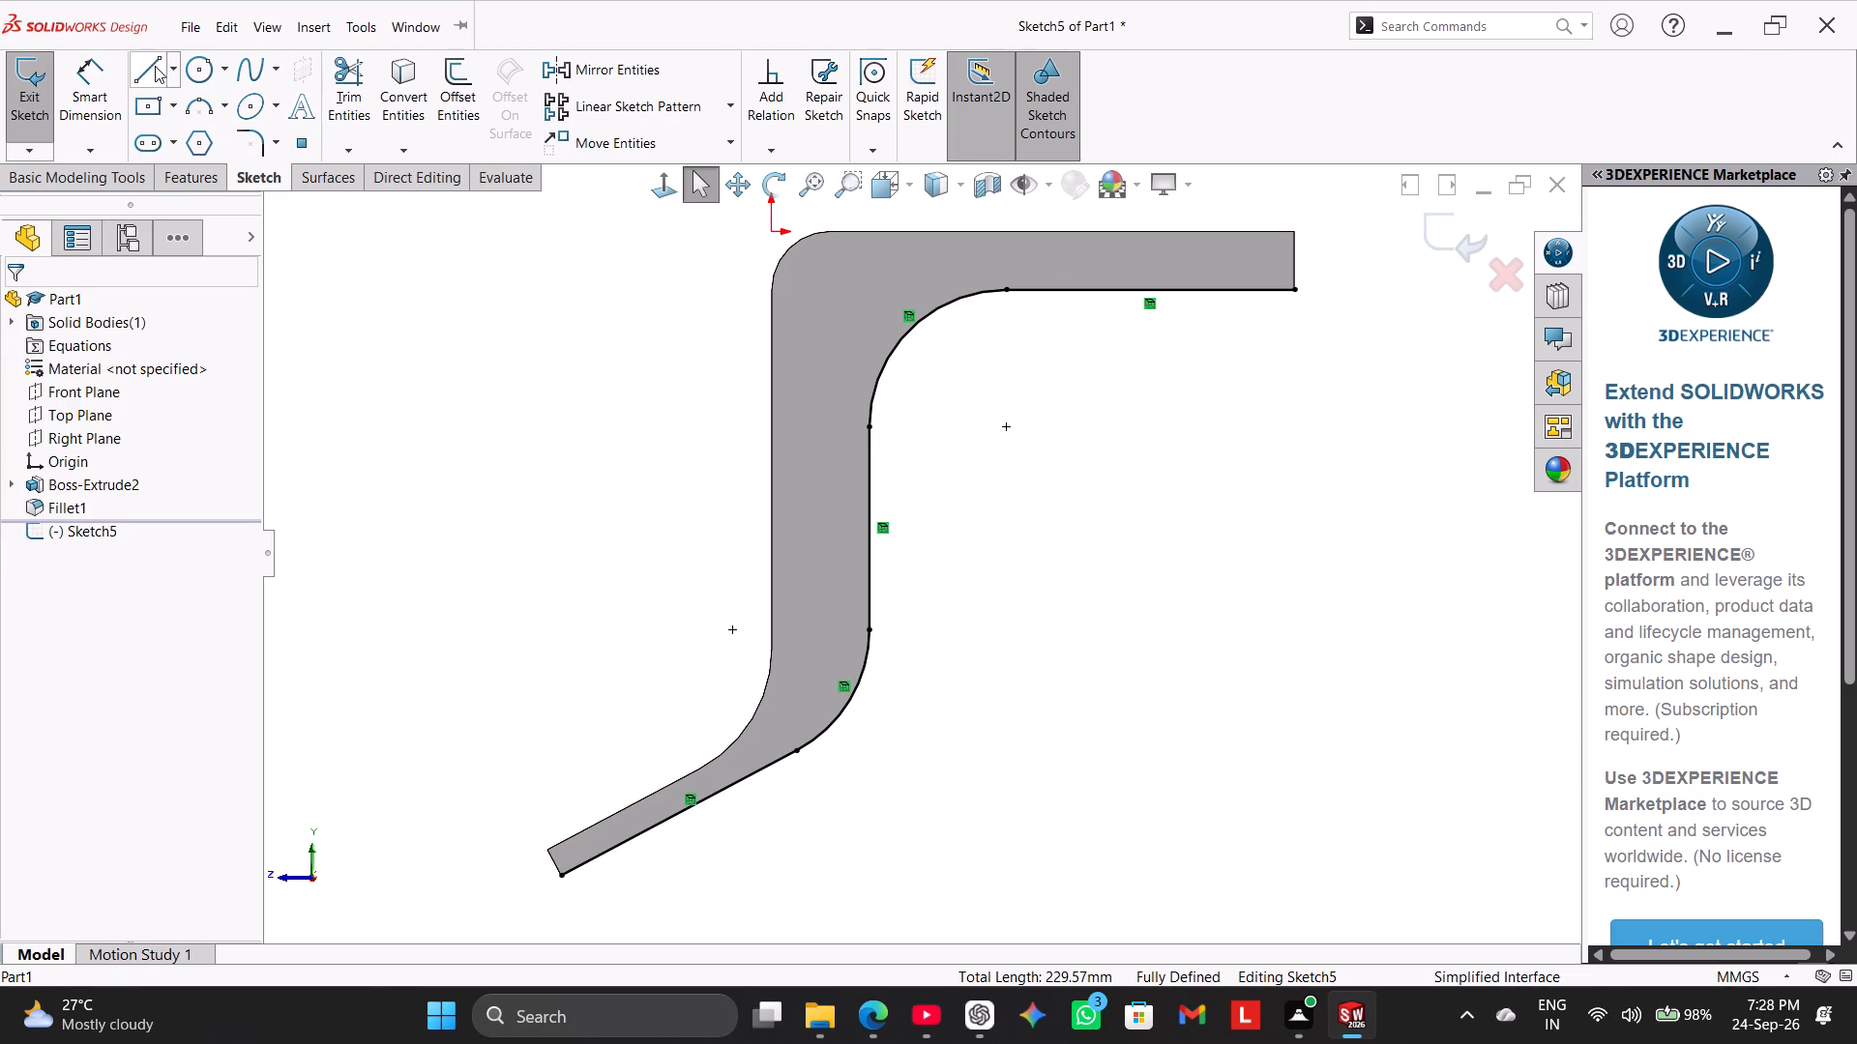
# Convert the upper flange's vertical end edge into a sketch line.
pyautogui.click(156, 66)
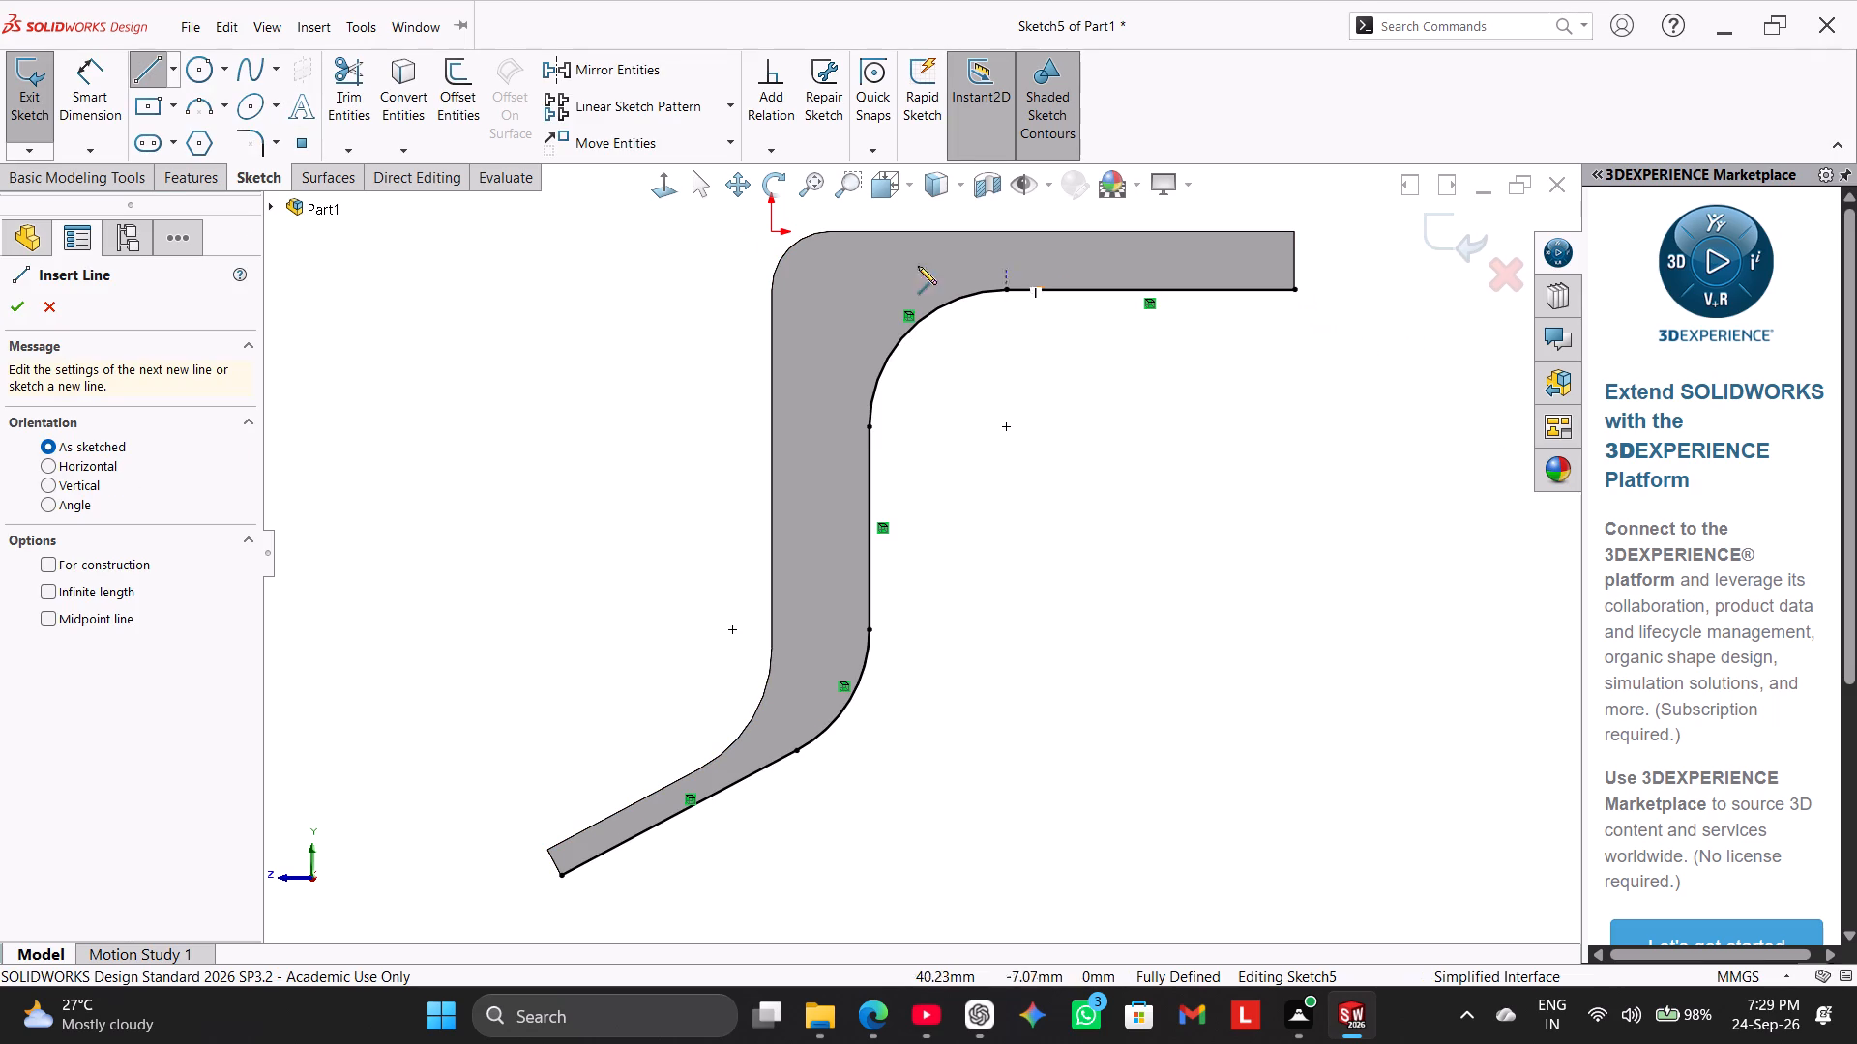
pyautogui.click(389, 95)
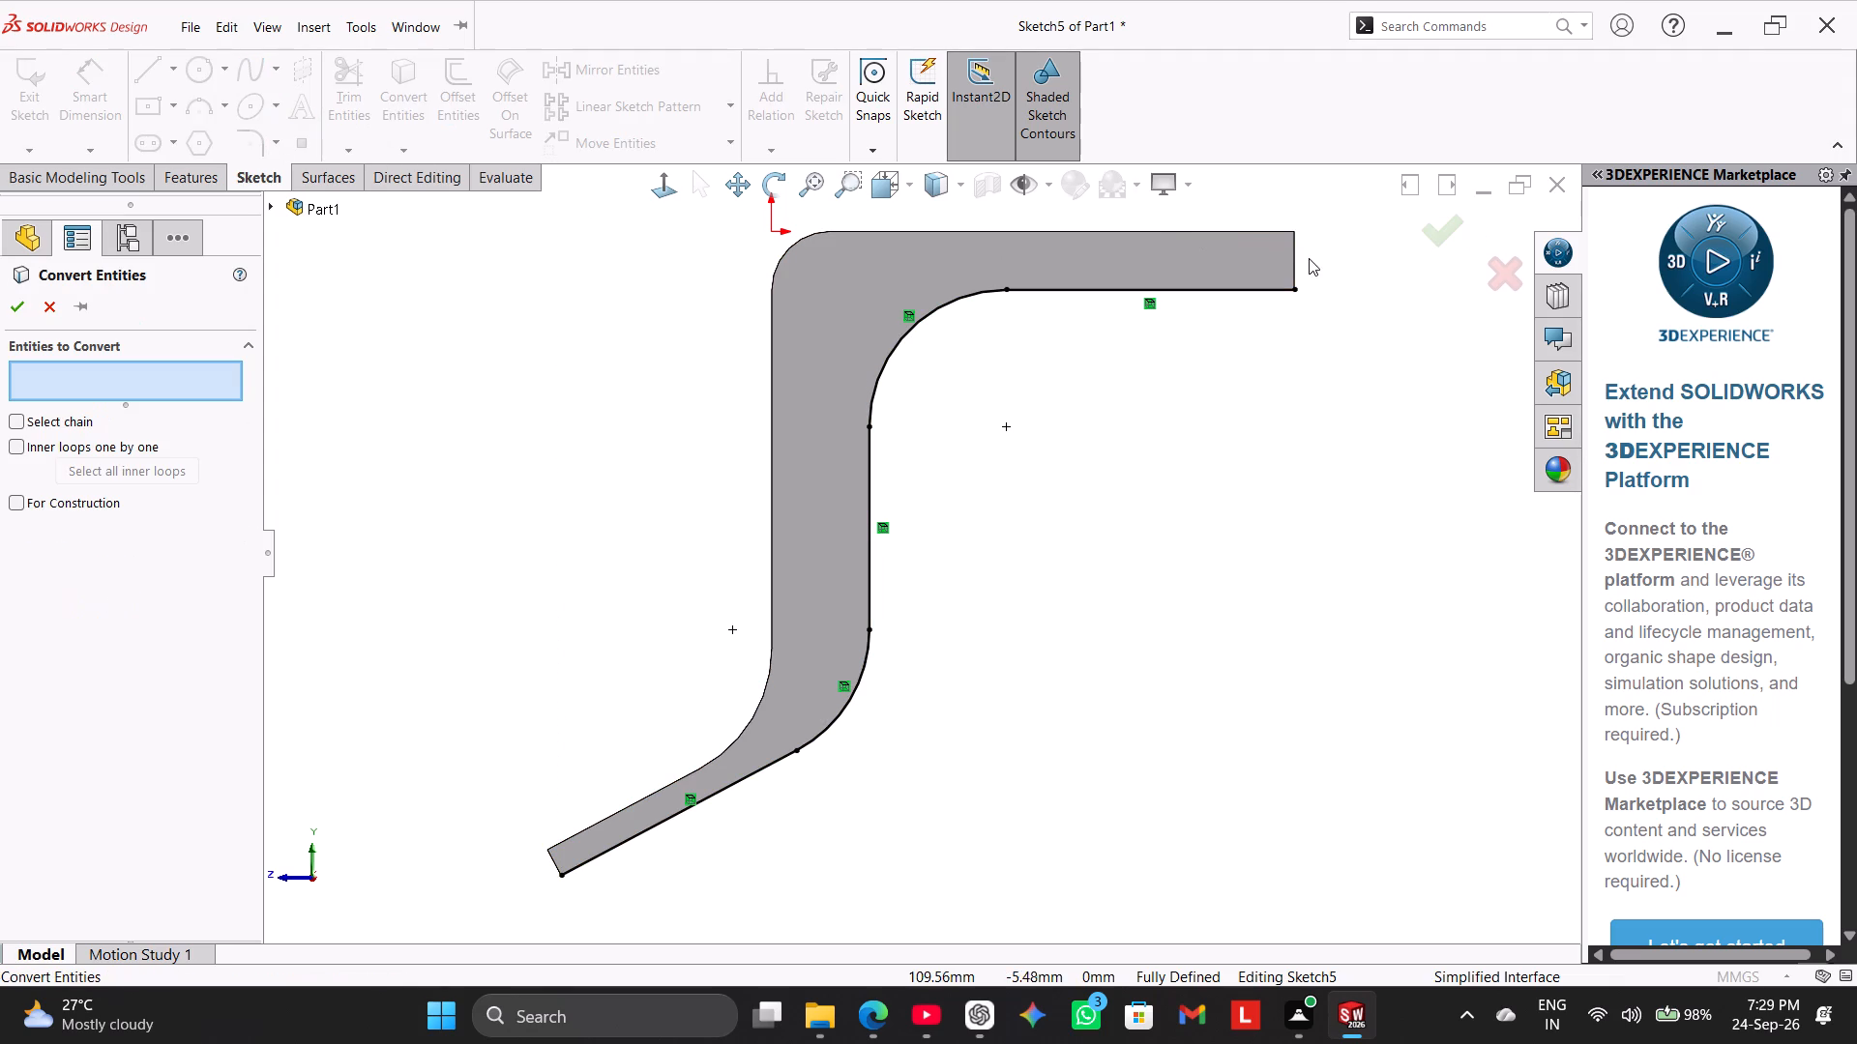
pyautogui.click(1293, 246)
pyautogui.click(8, 313)
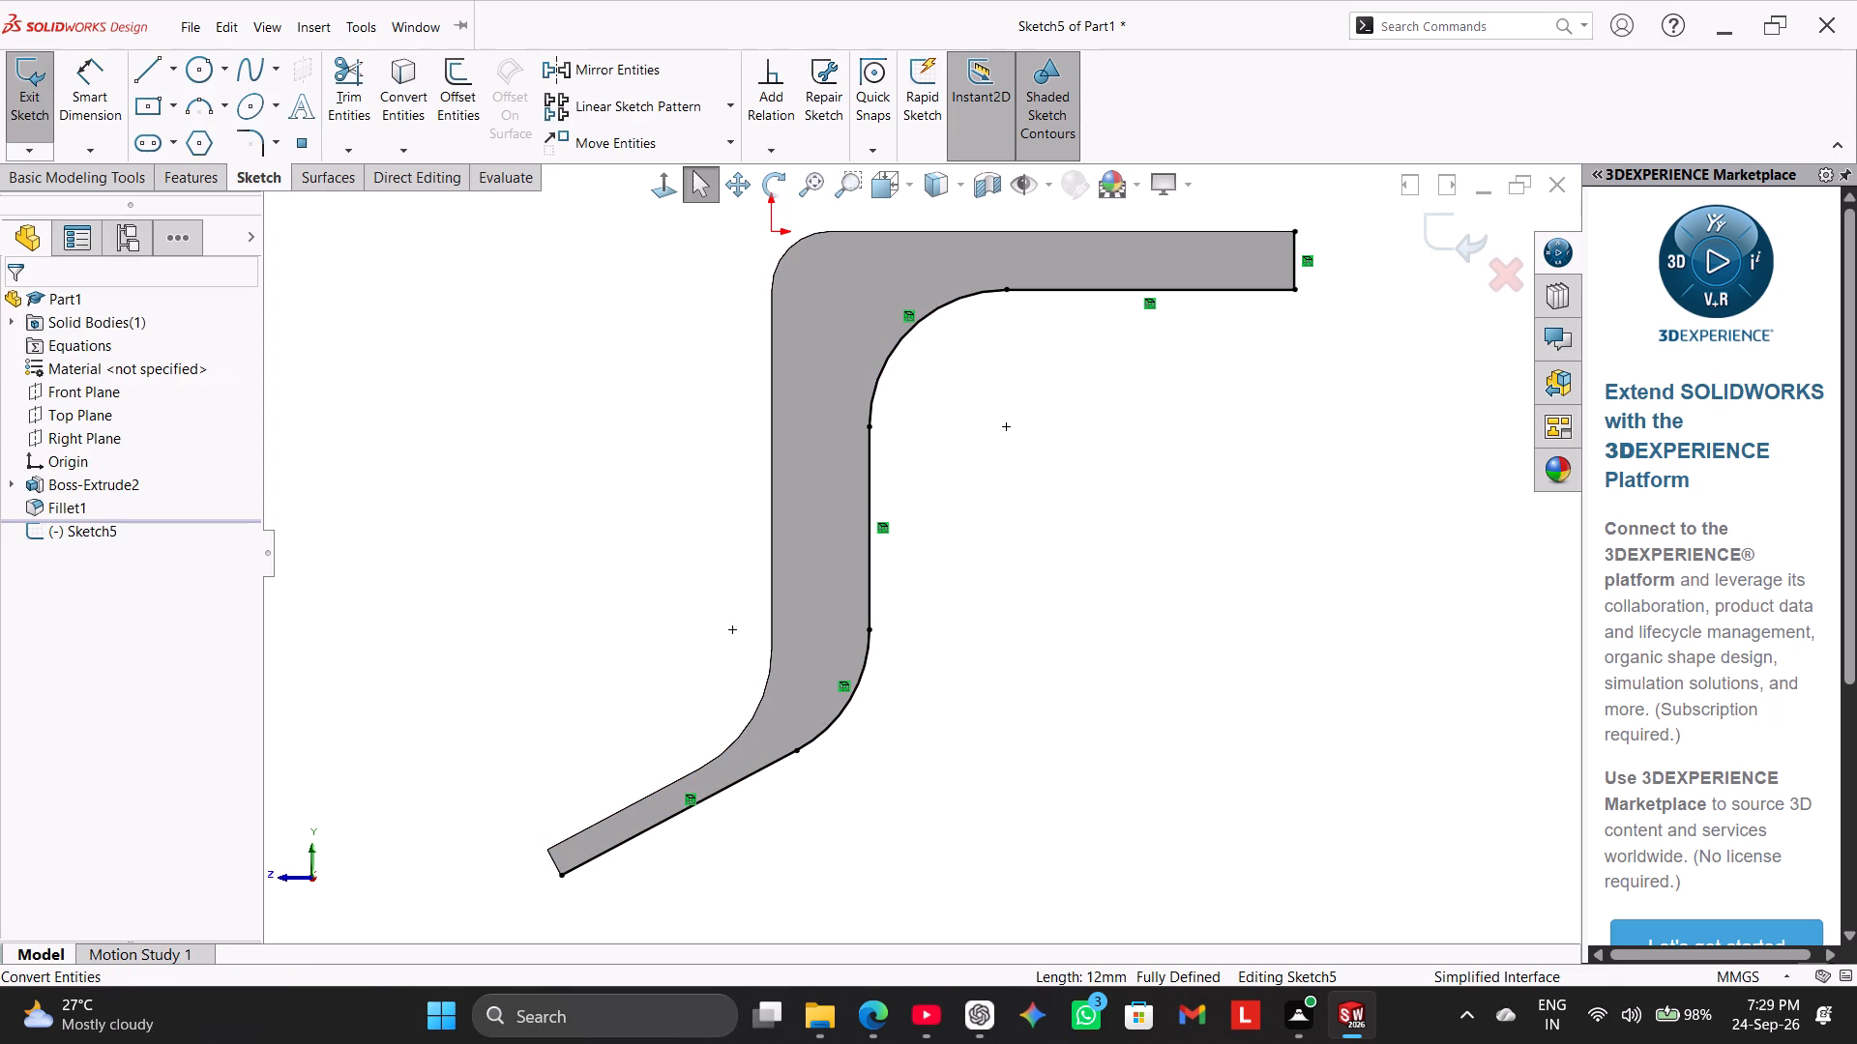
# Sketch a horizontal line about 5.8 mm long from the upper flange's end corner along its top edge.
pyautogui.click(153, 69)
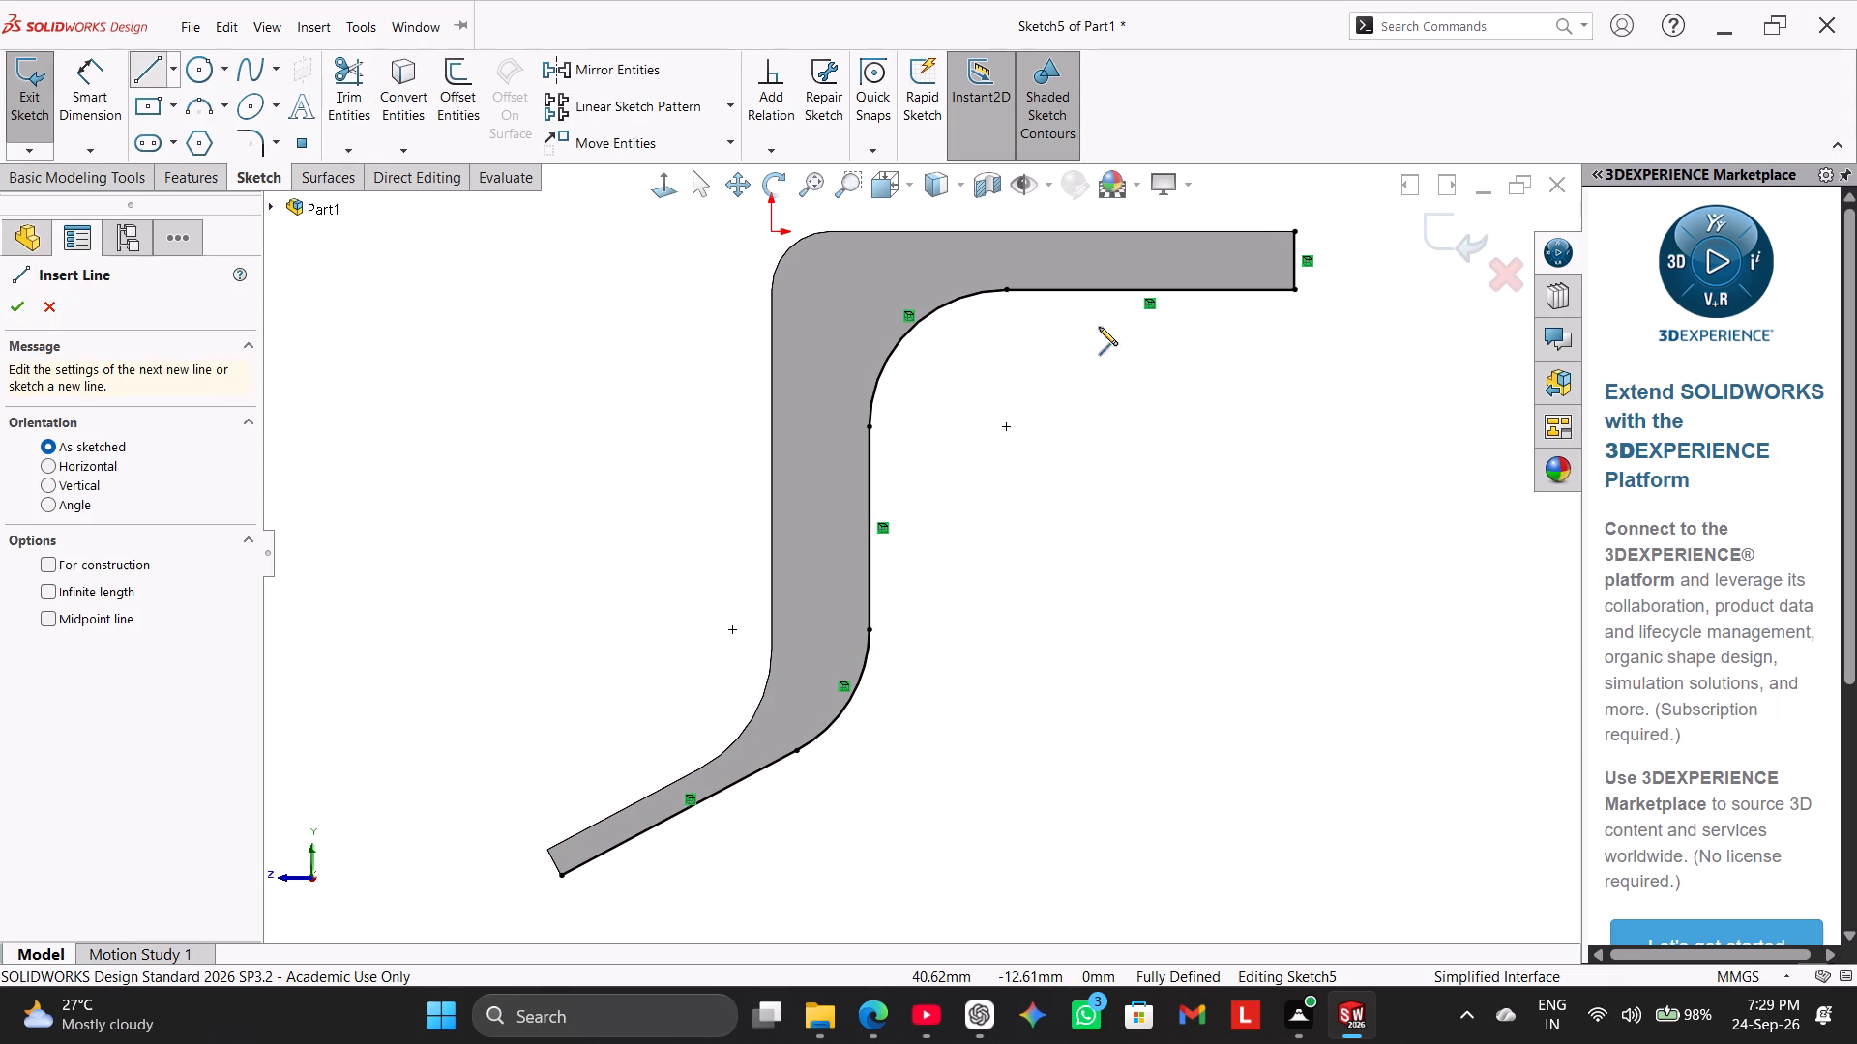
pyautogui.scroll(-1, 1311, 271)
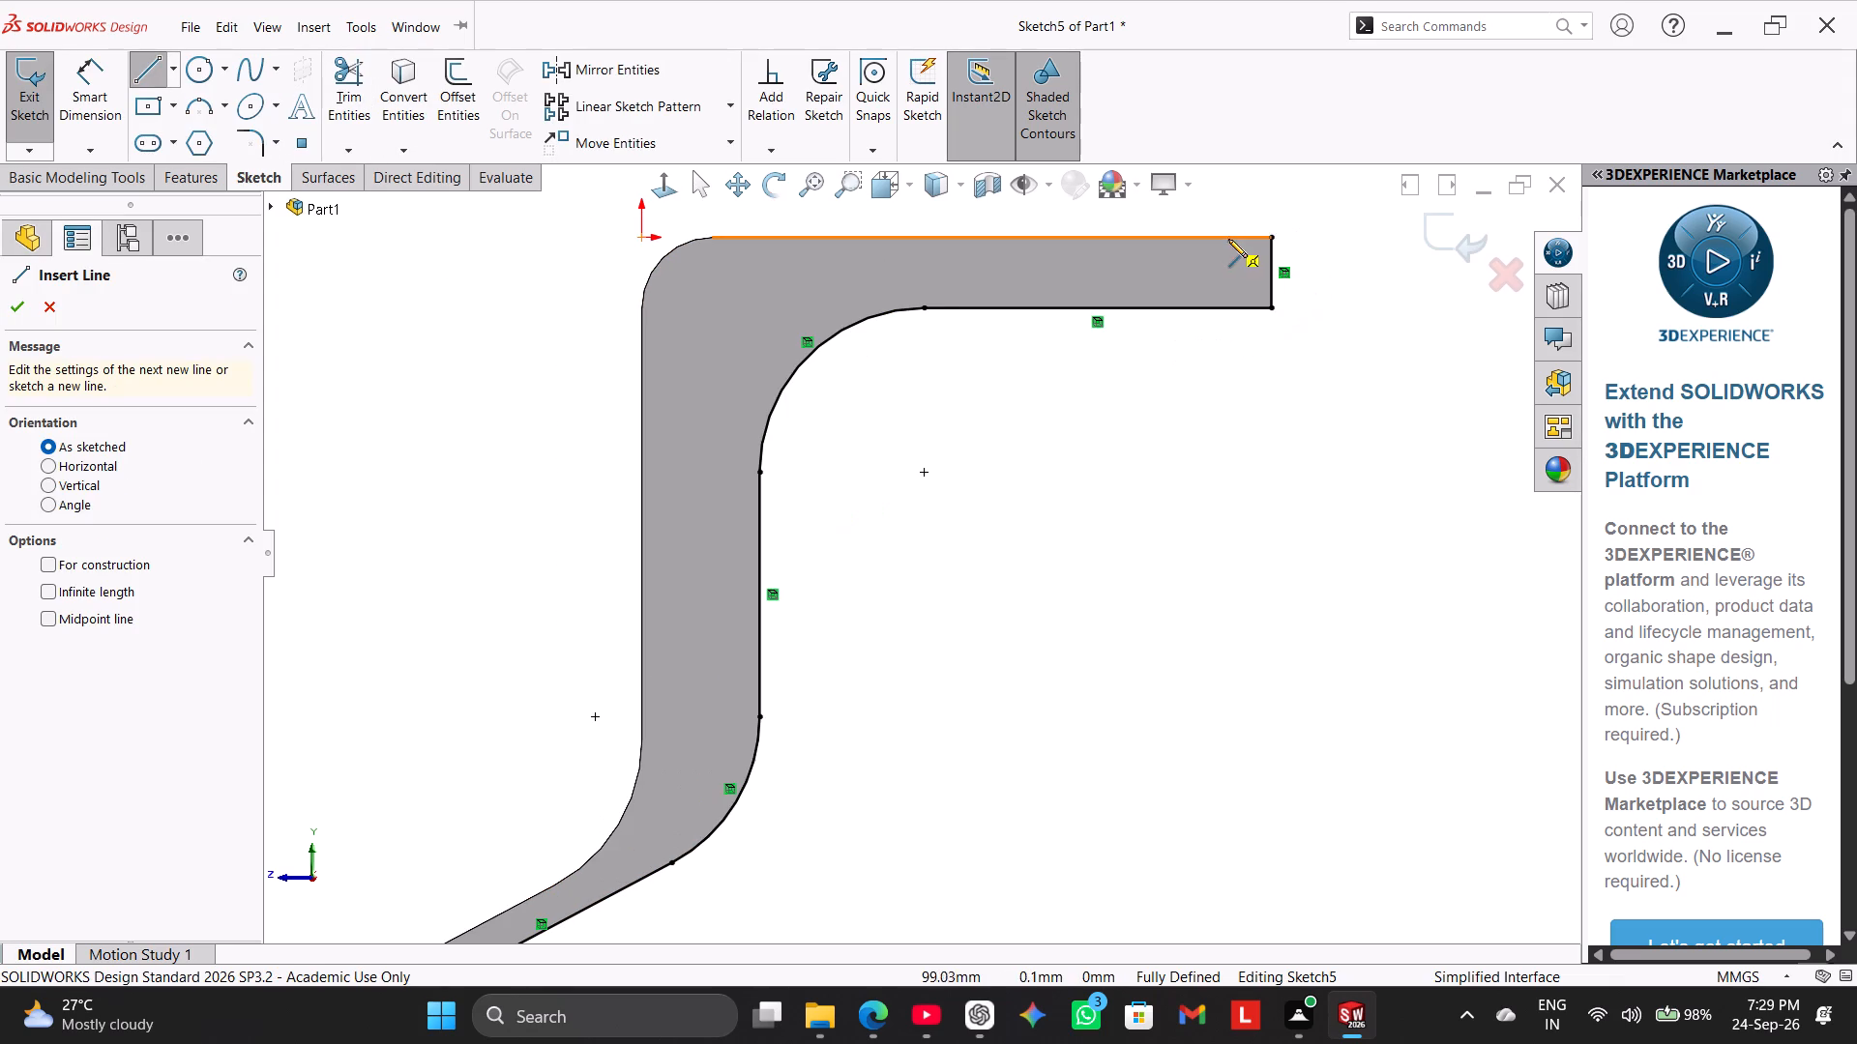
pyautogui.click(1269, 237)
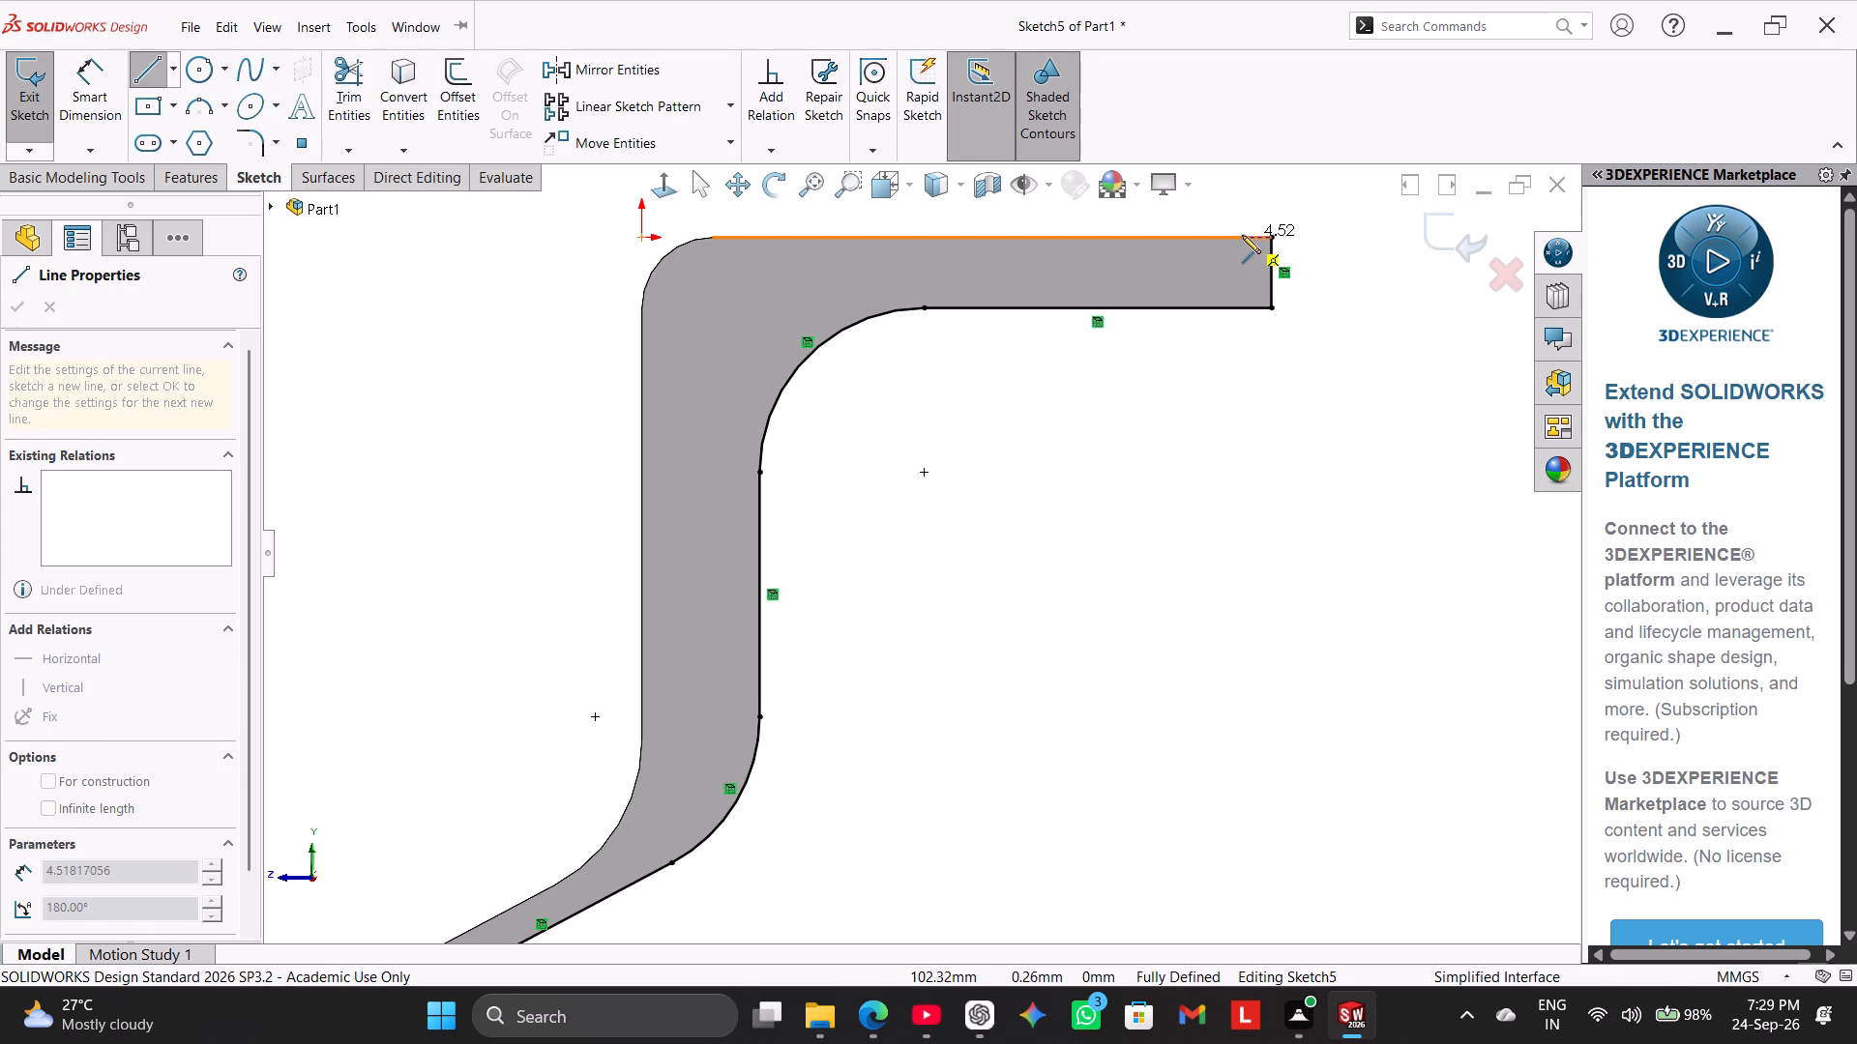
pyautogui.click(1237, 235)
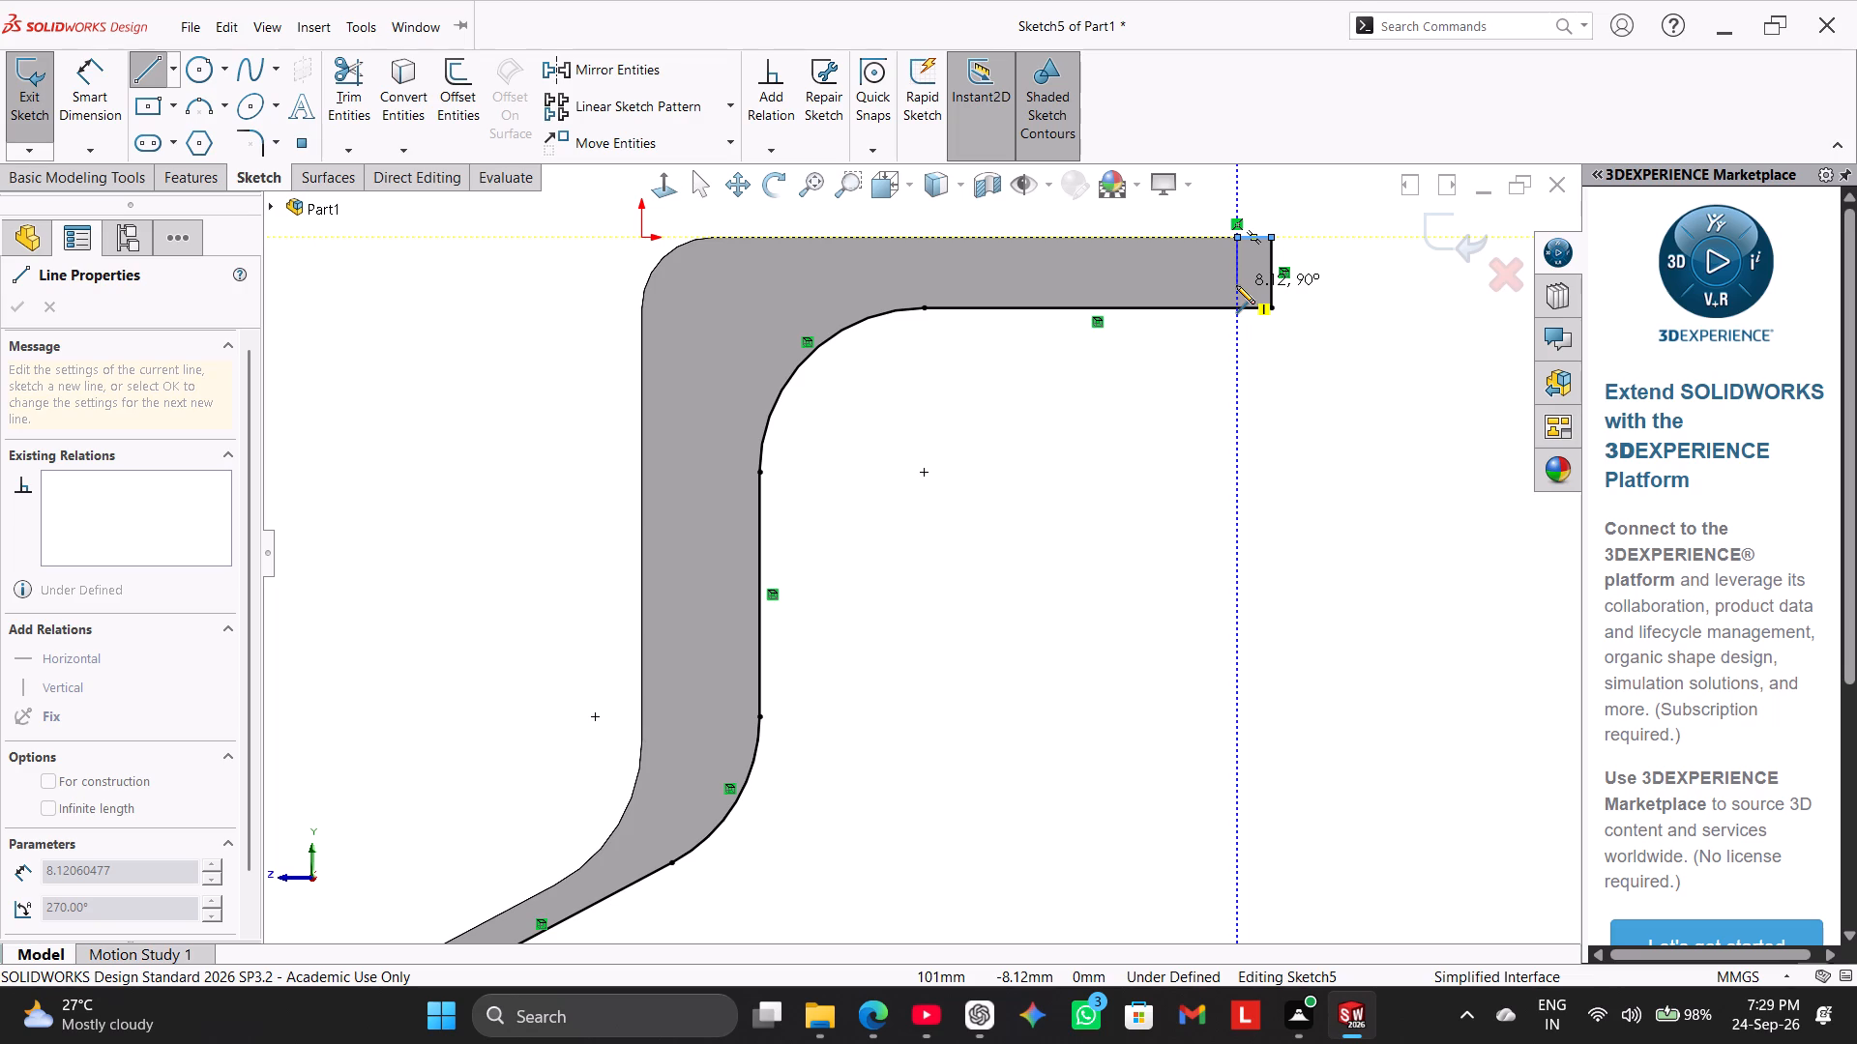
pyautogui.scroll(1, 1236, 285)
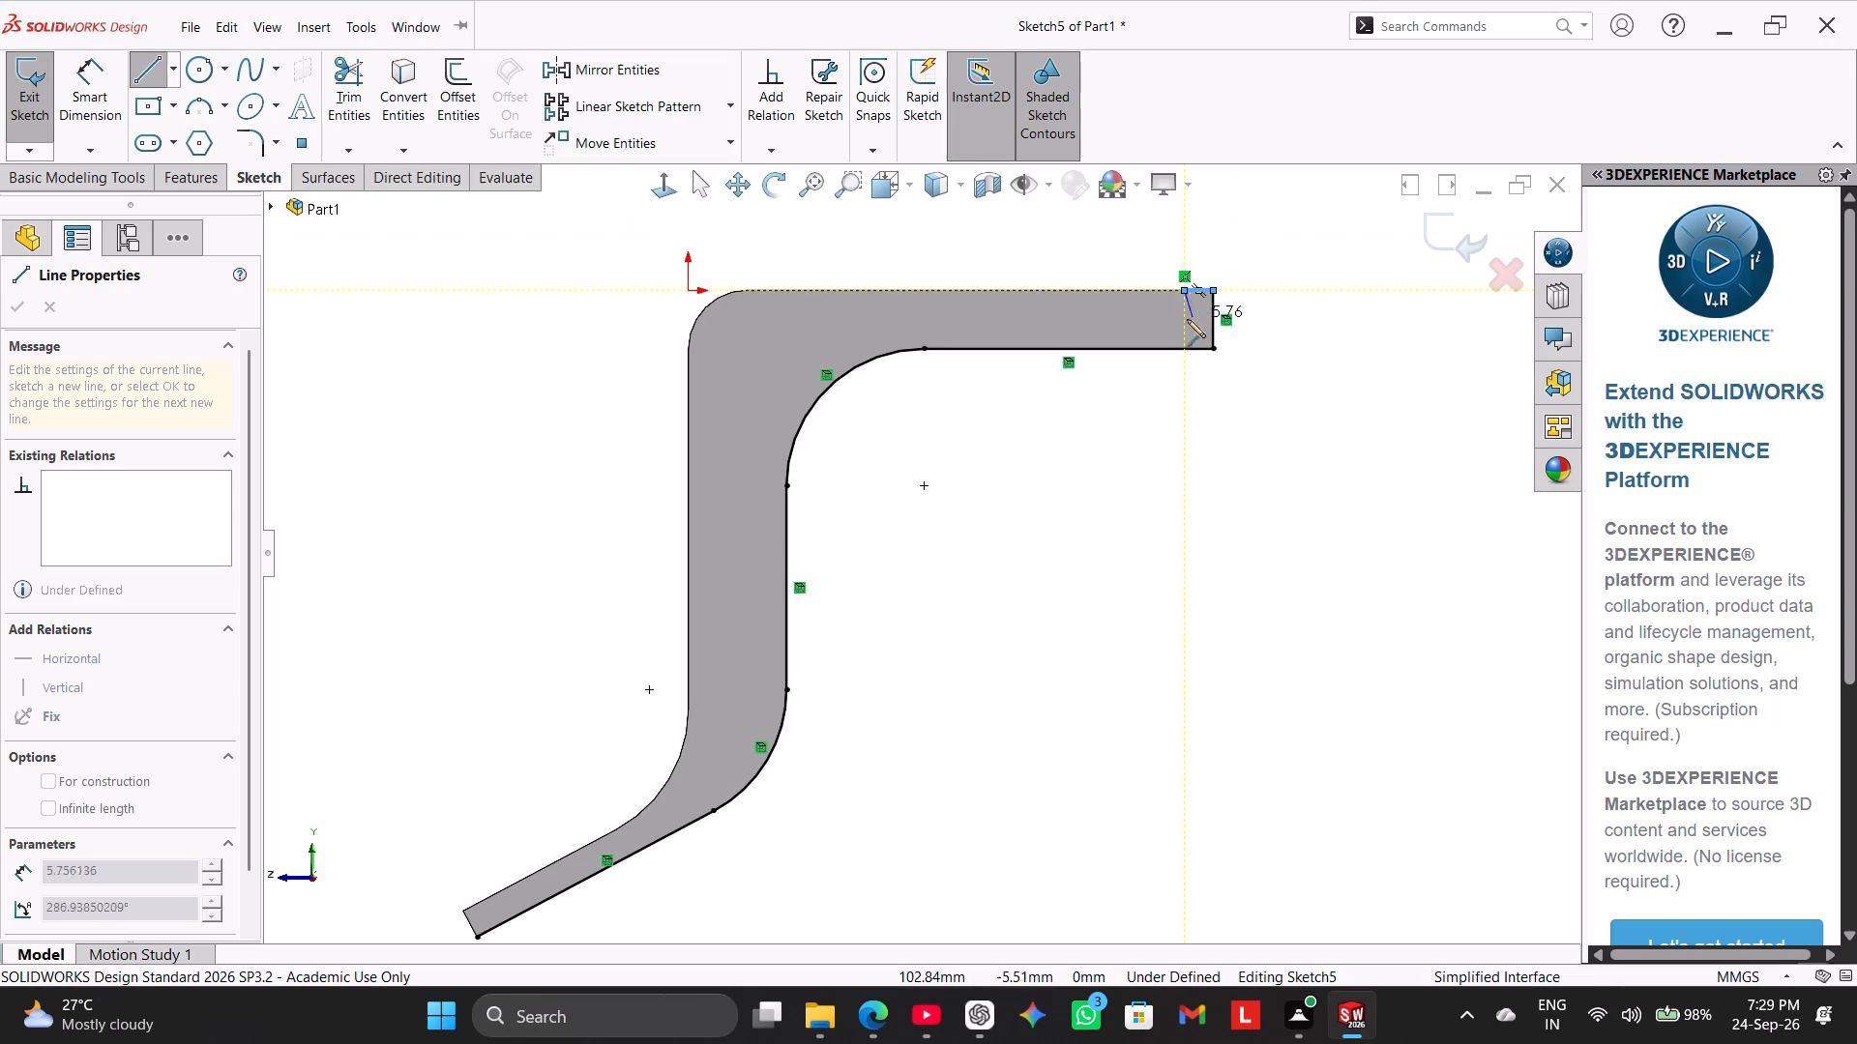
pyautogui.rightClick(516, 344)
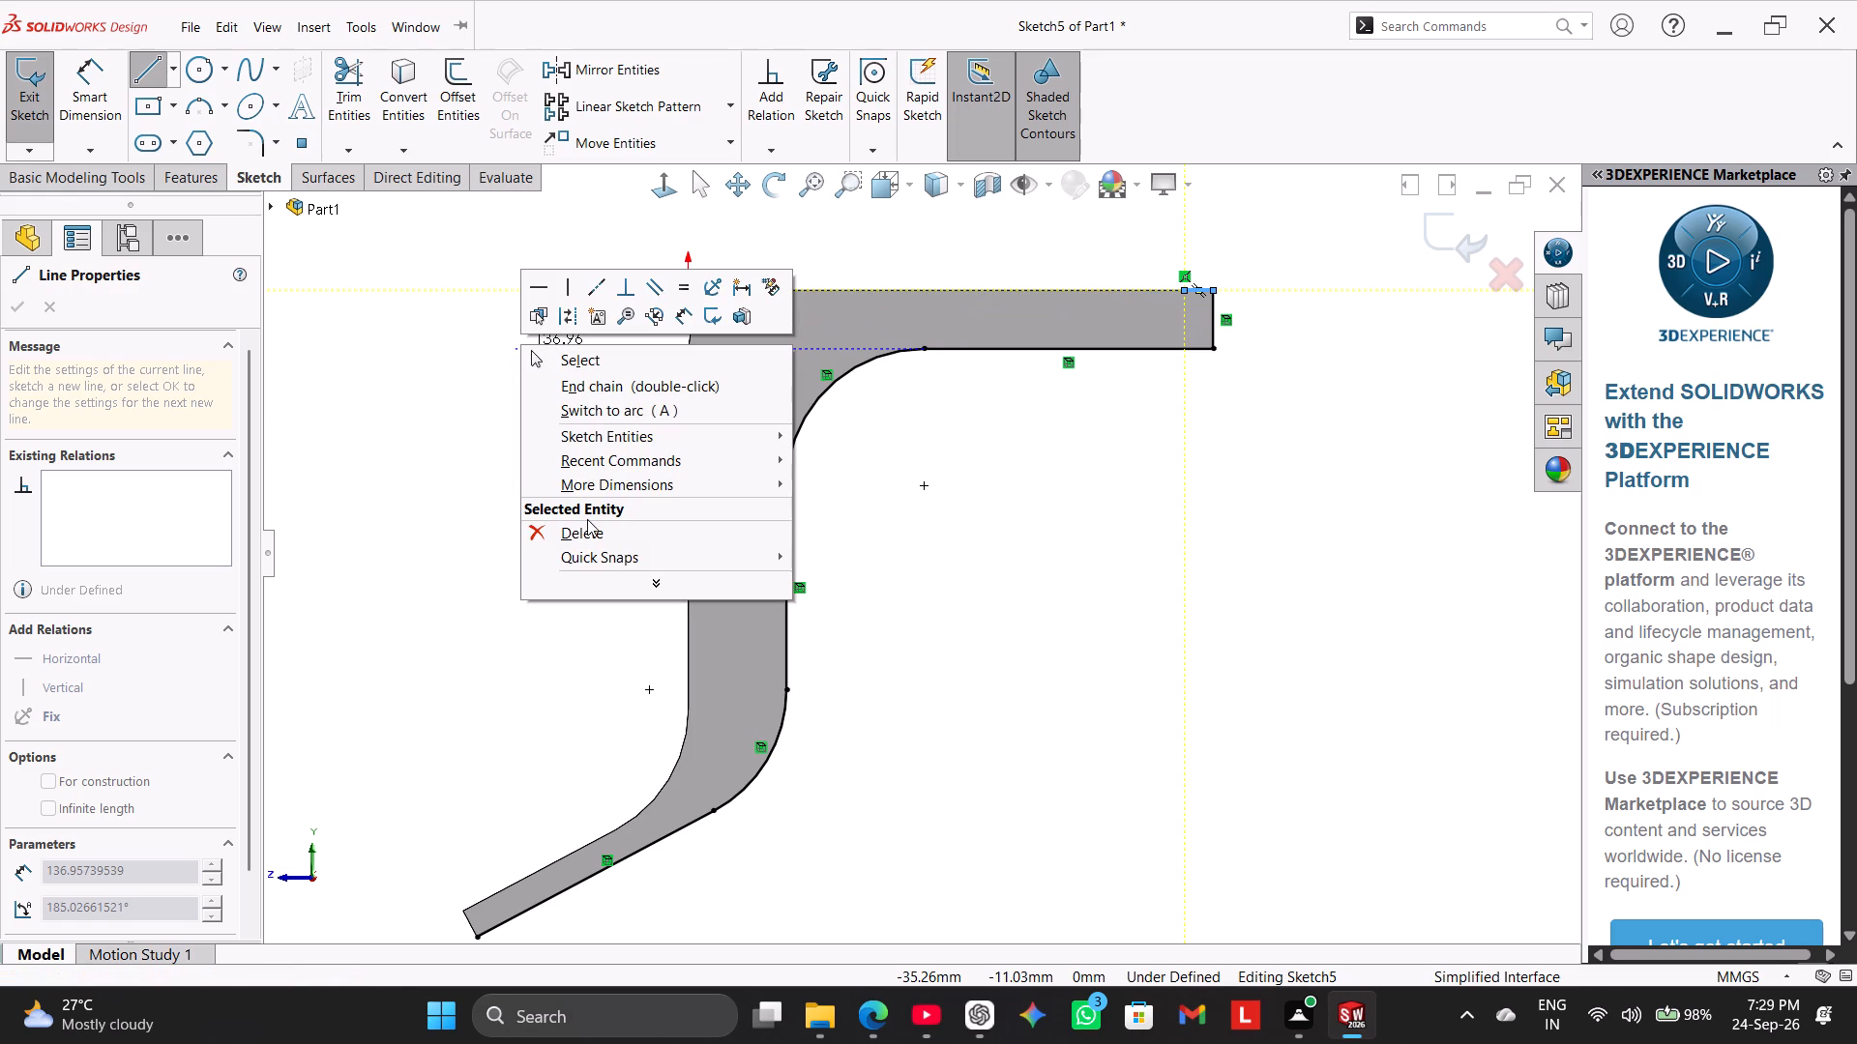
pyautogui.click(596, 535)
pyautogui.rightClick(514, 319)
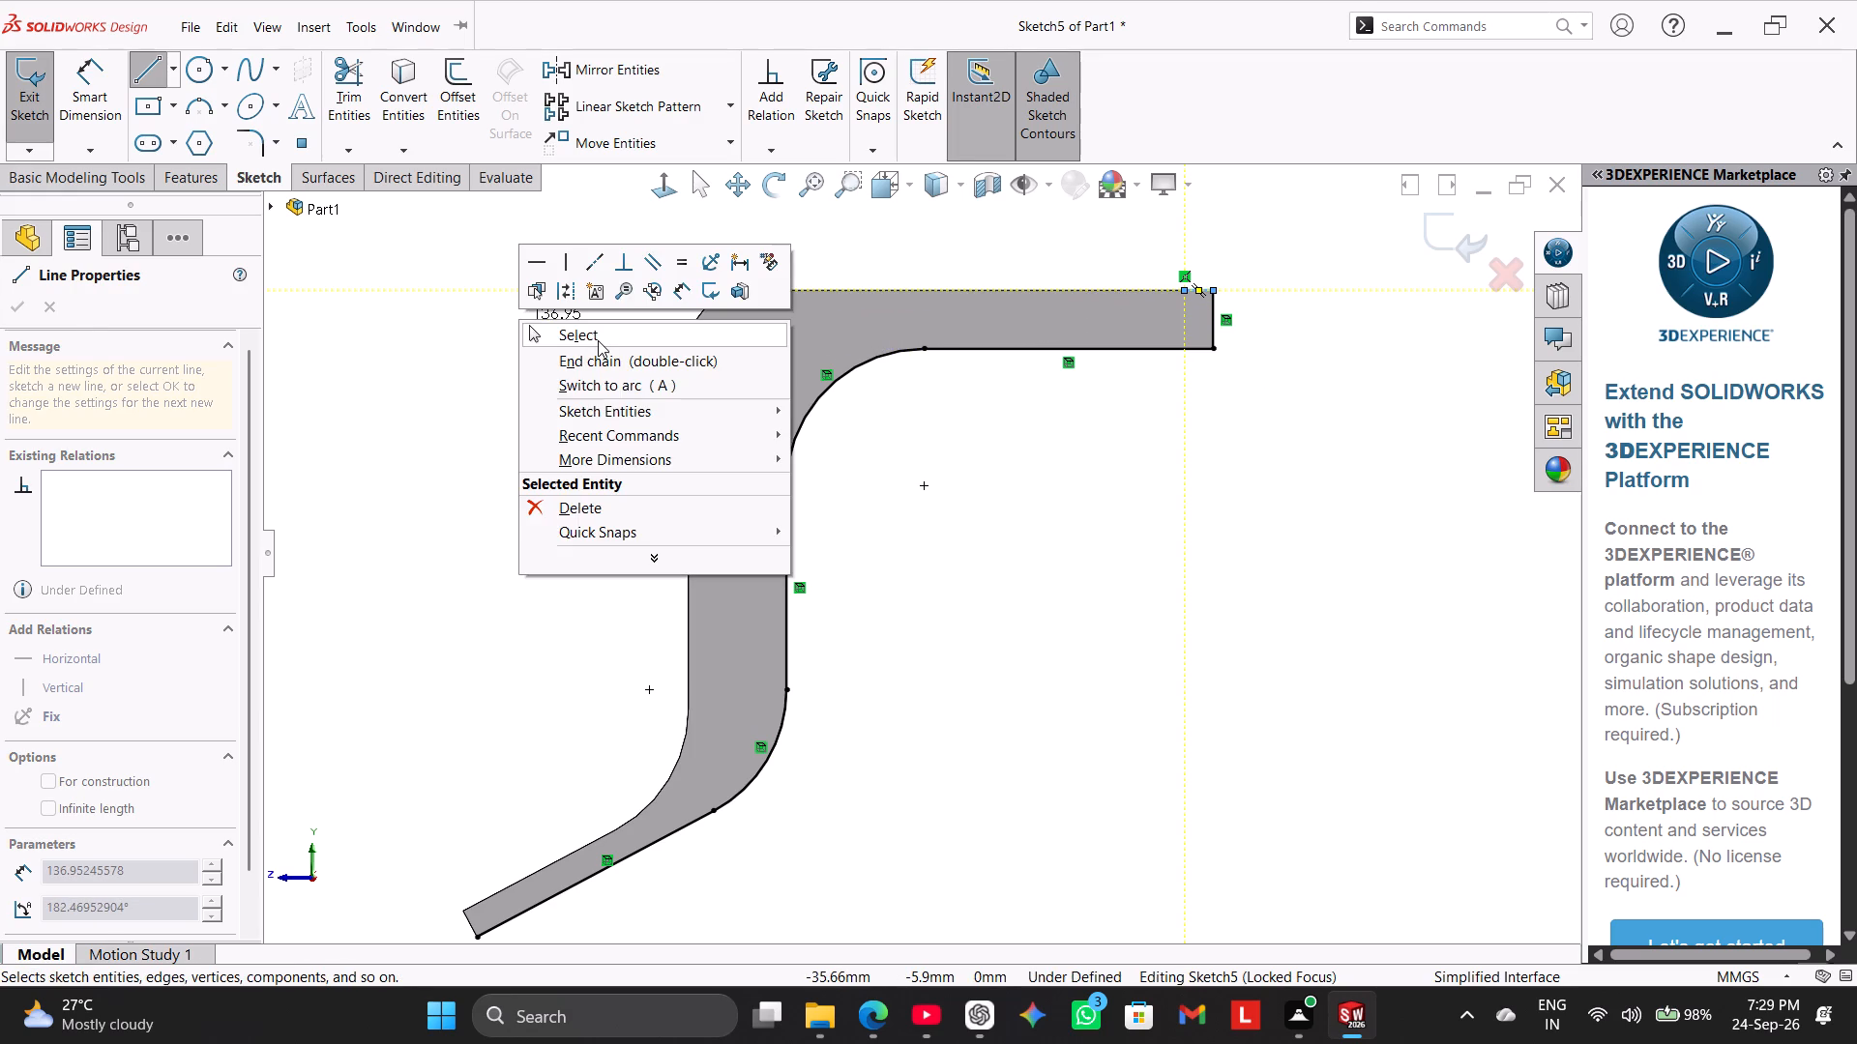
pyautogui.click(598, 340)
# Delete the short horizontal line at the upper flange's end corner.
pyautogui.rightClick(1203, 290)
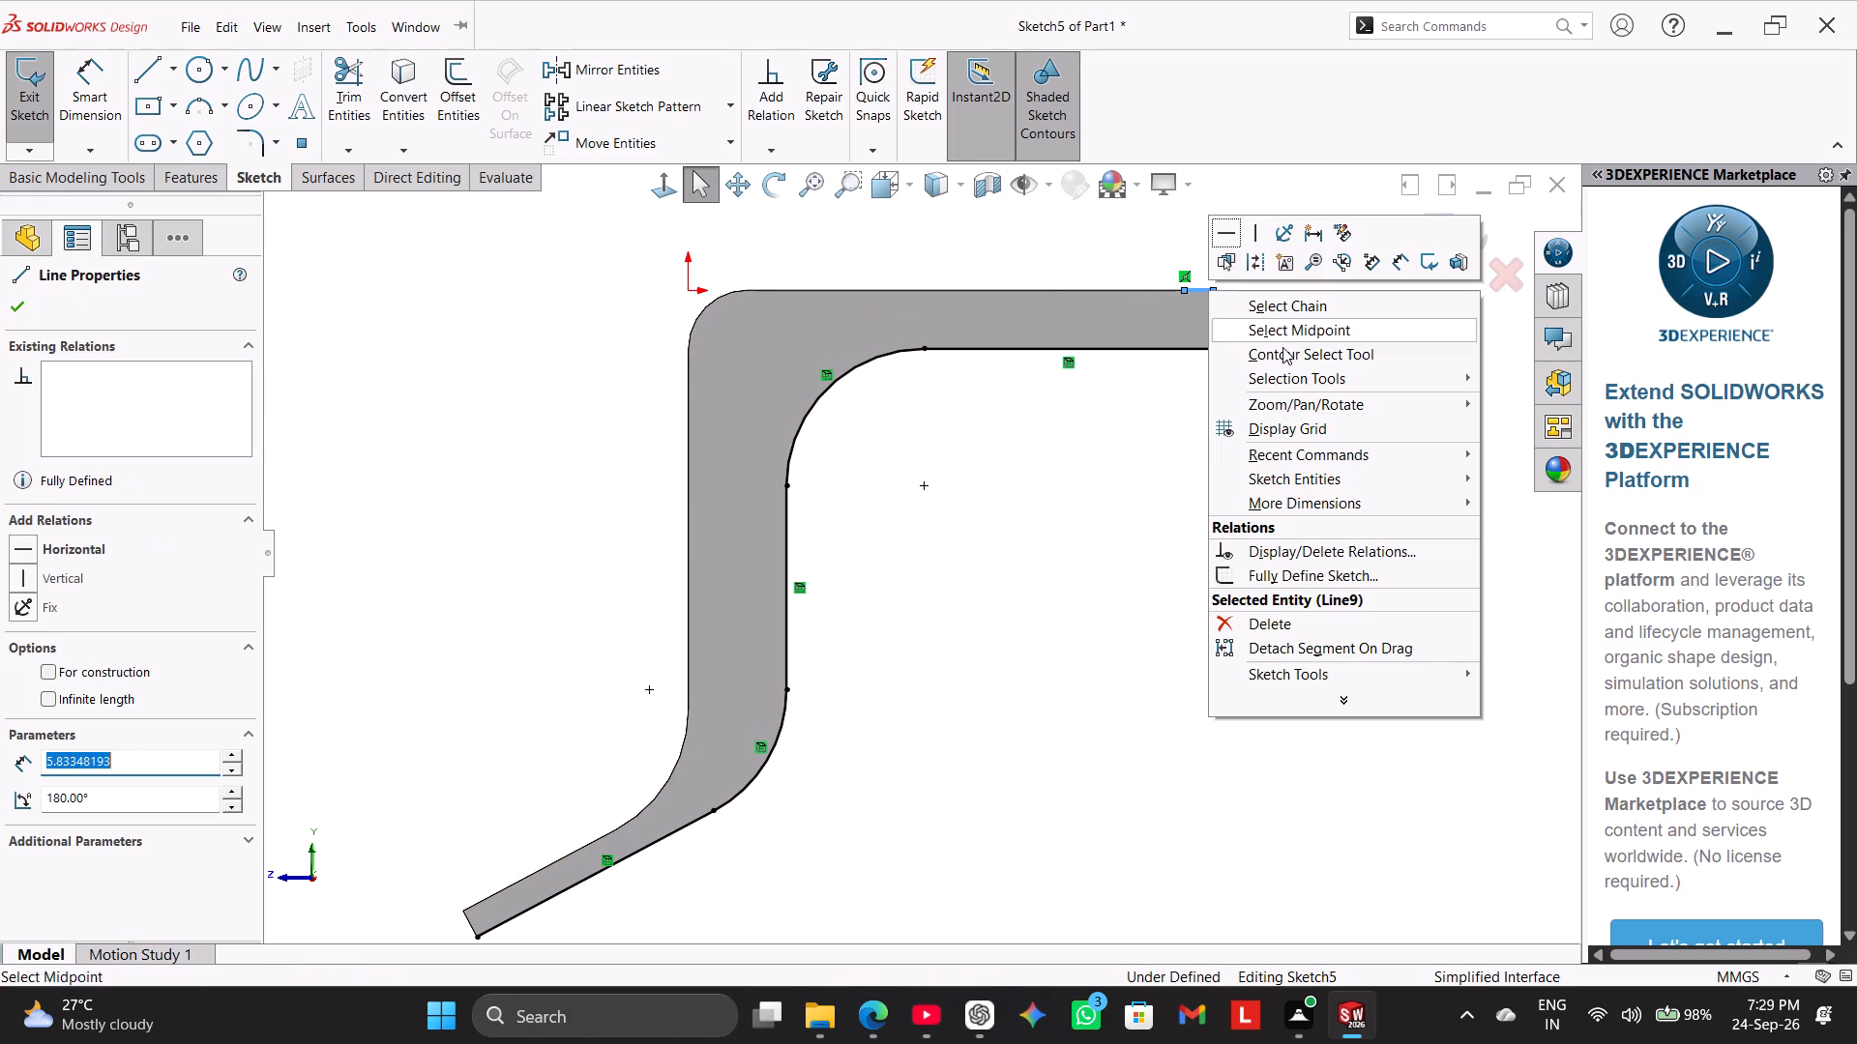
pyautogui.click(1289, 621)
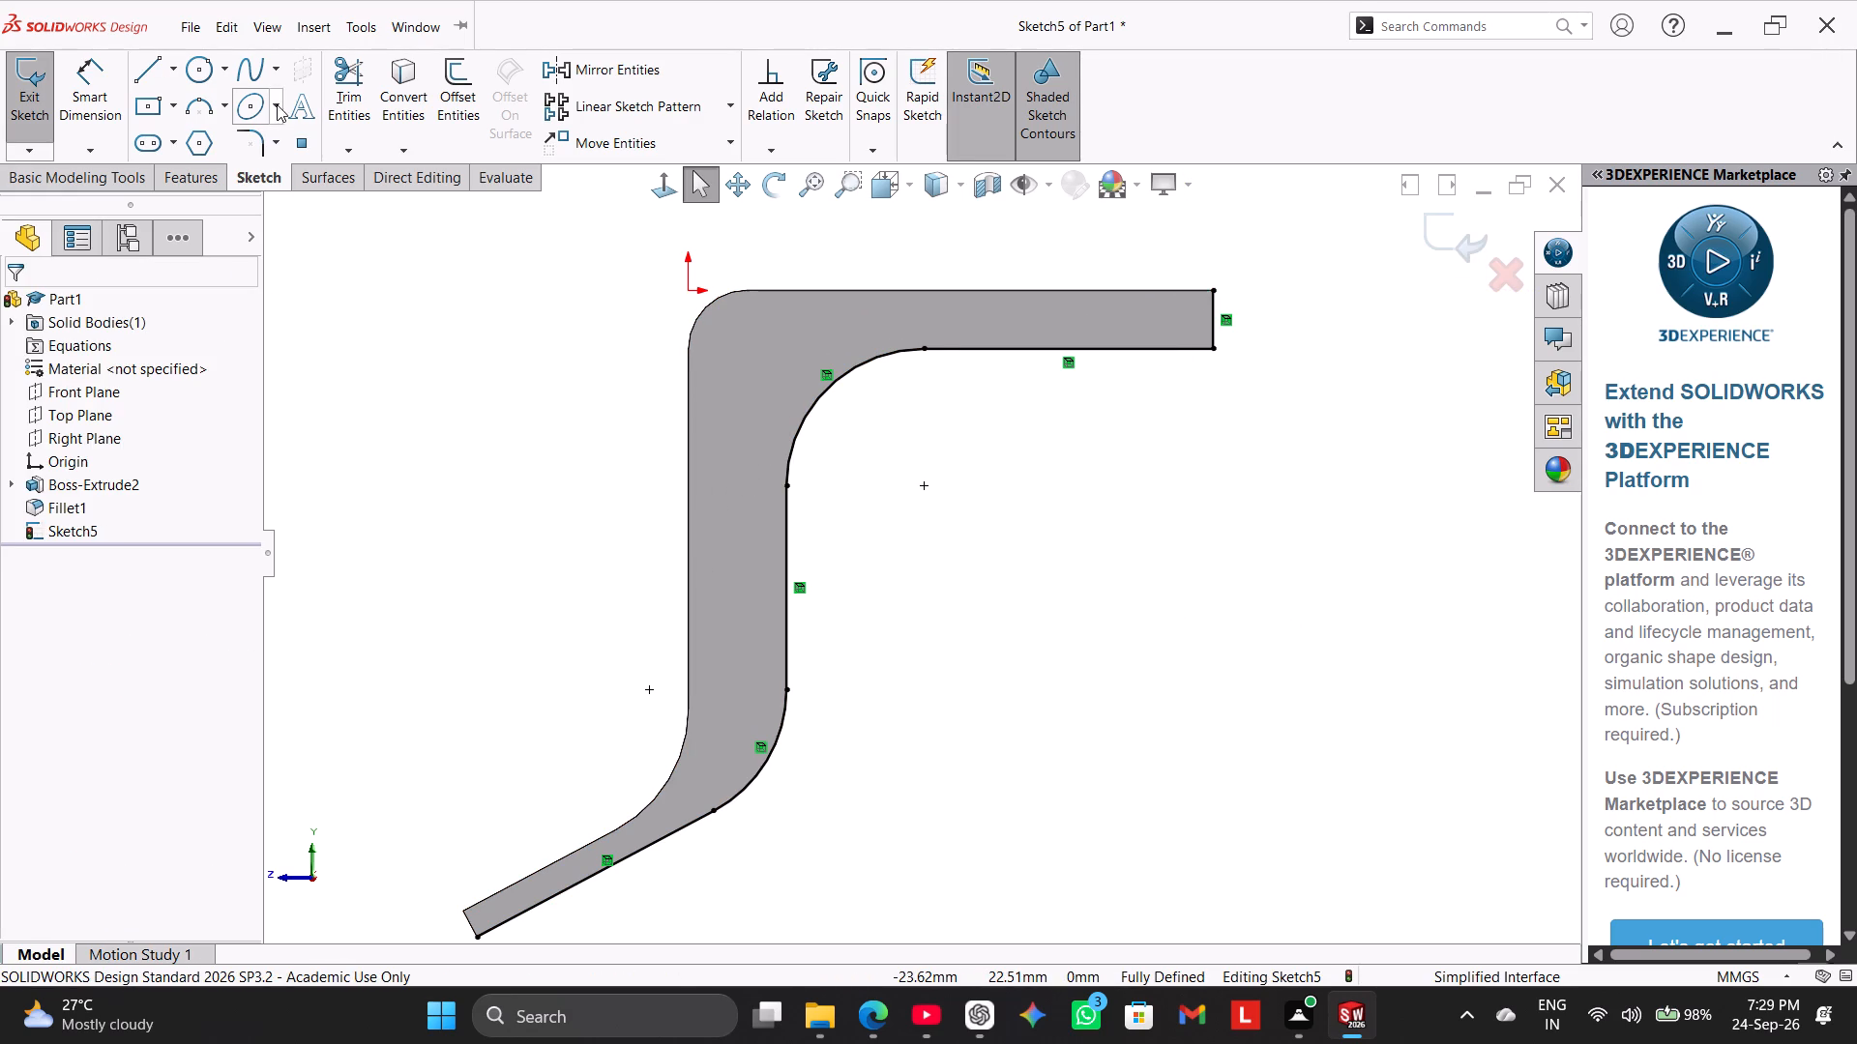
# Offset the whole converted chain 10 mm toward the inside of the body with dimensions added.
pyautogui.click(458, 83)
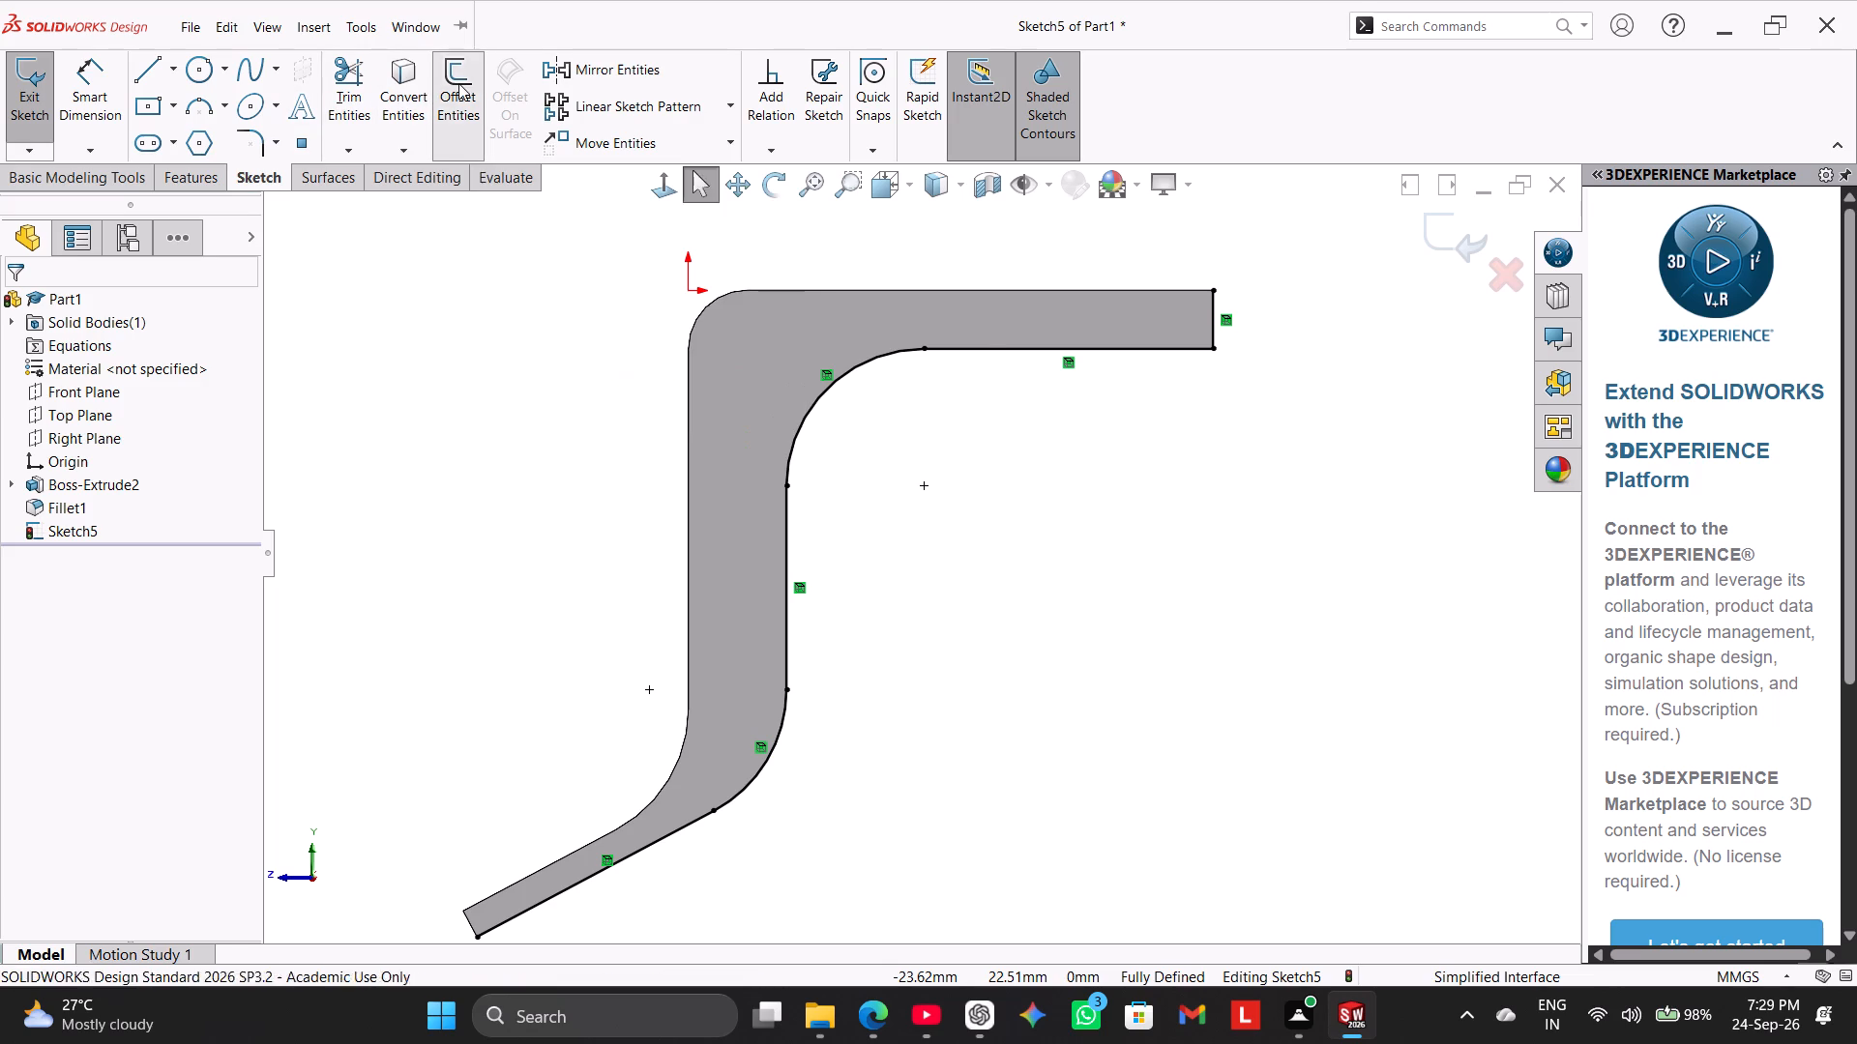
pyautogui.click(998, 349)
pyautogui.click(1211, 310)
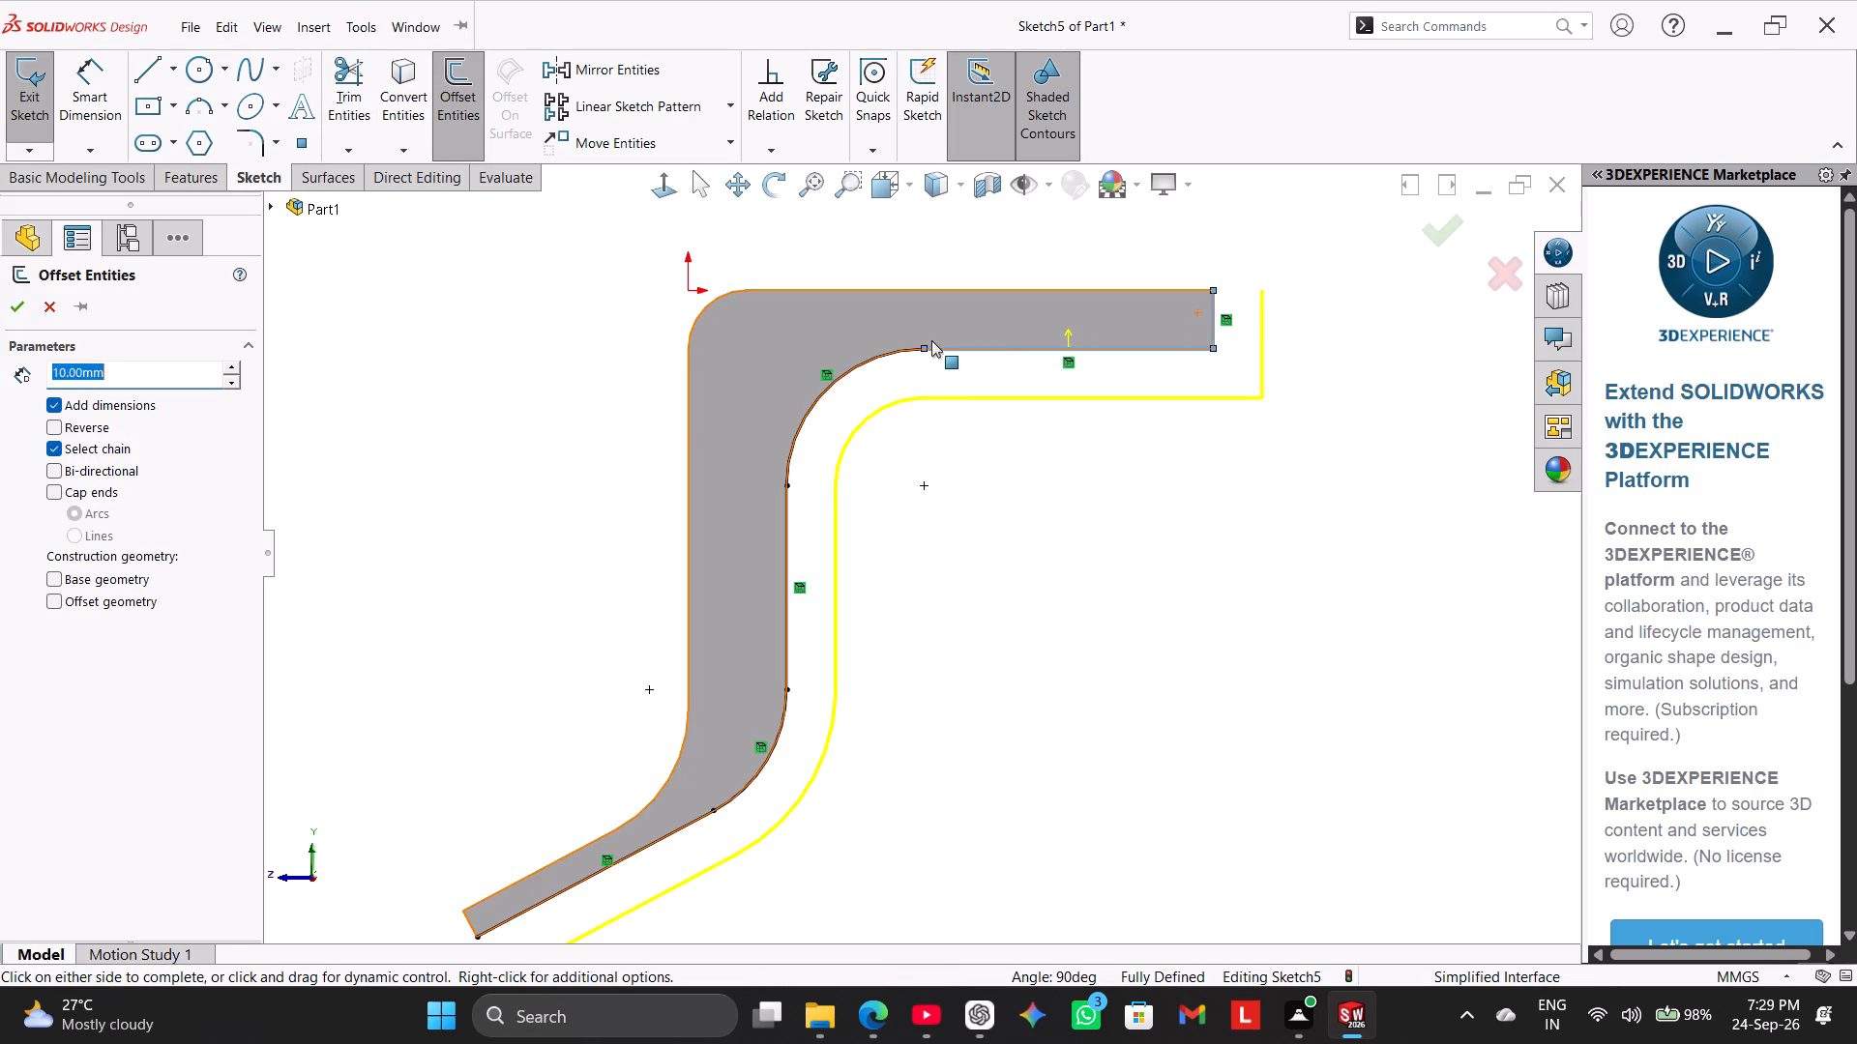
pyautogui.click(881, 360)
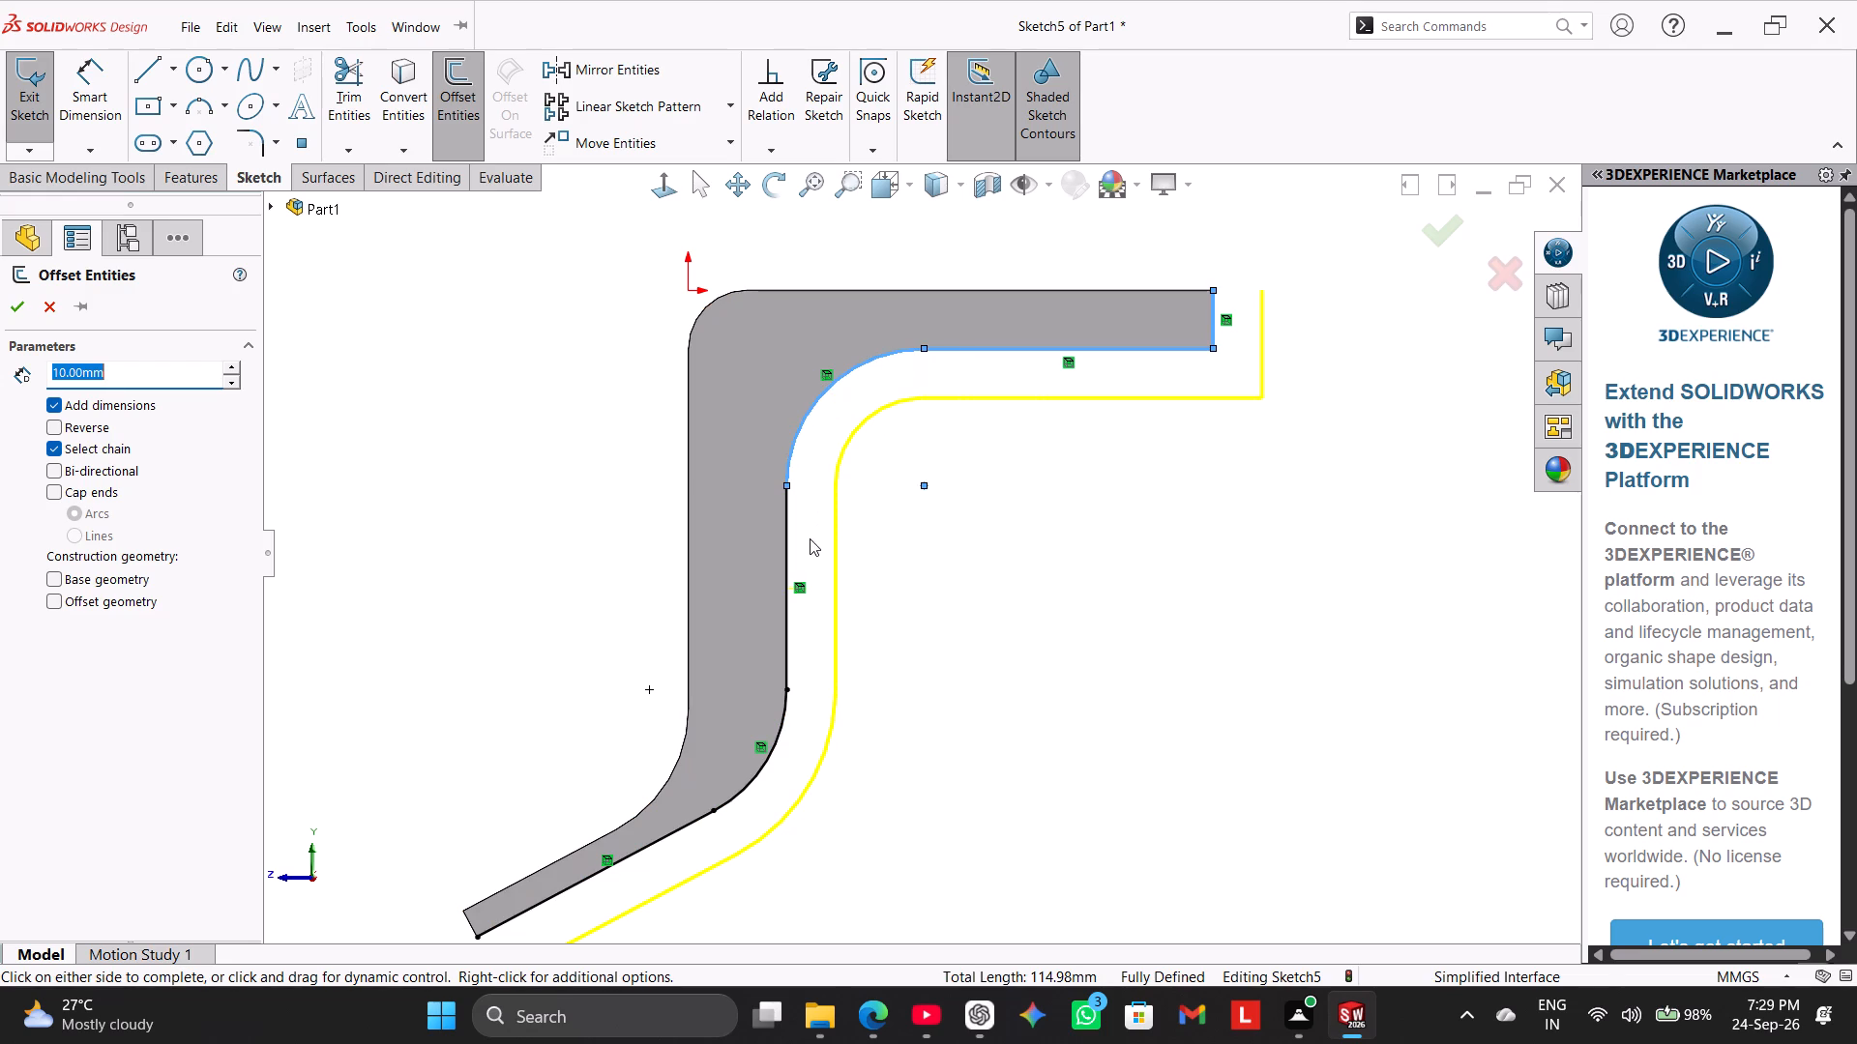
pyautogui.click(781, 533)
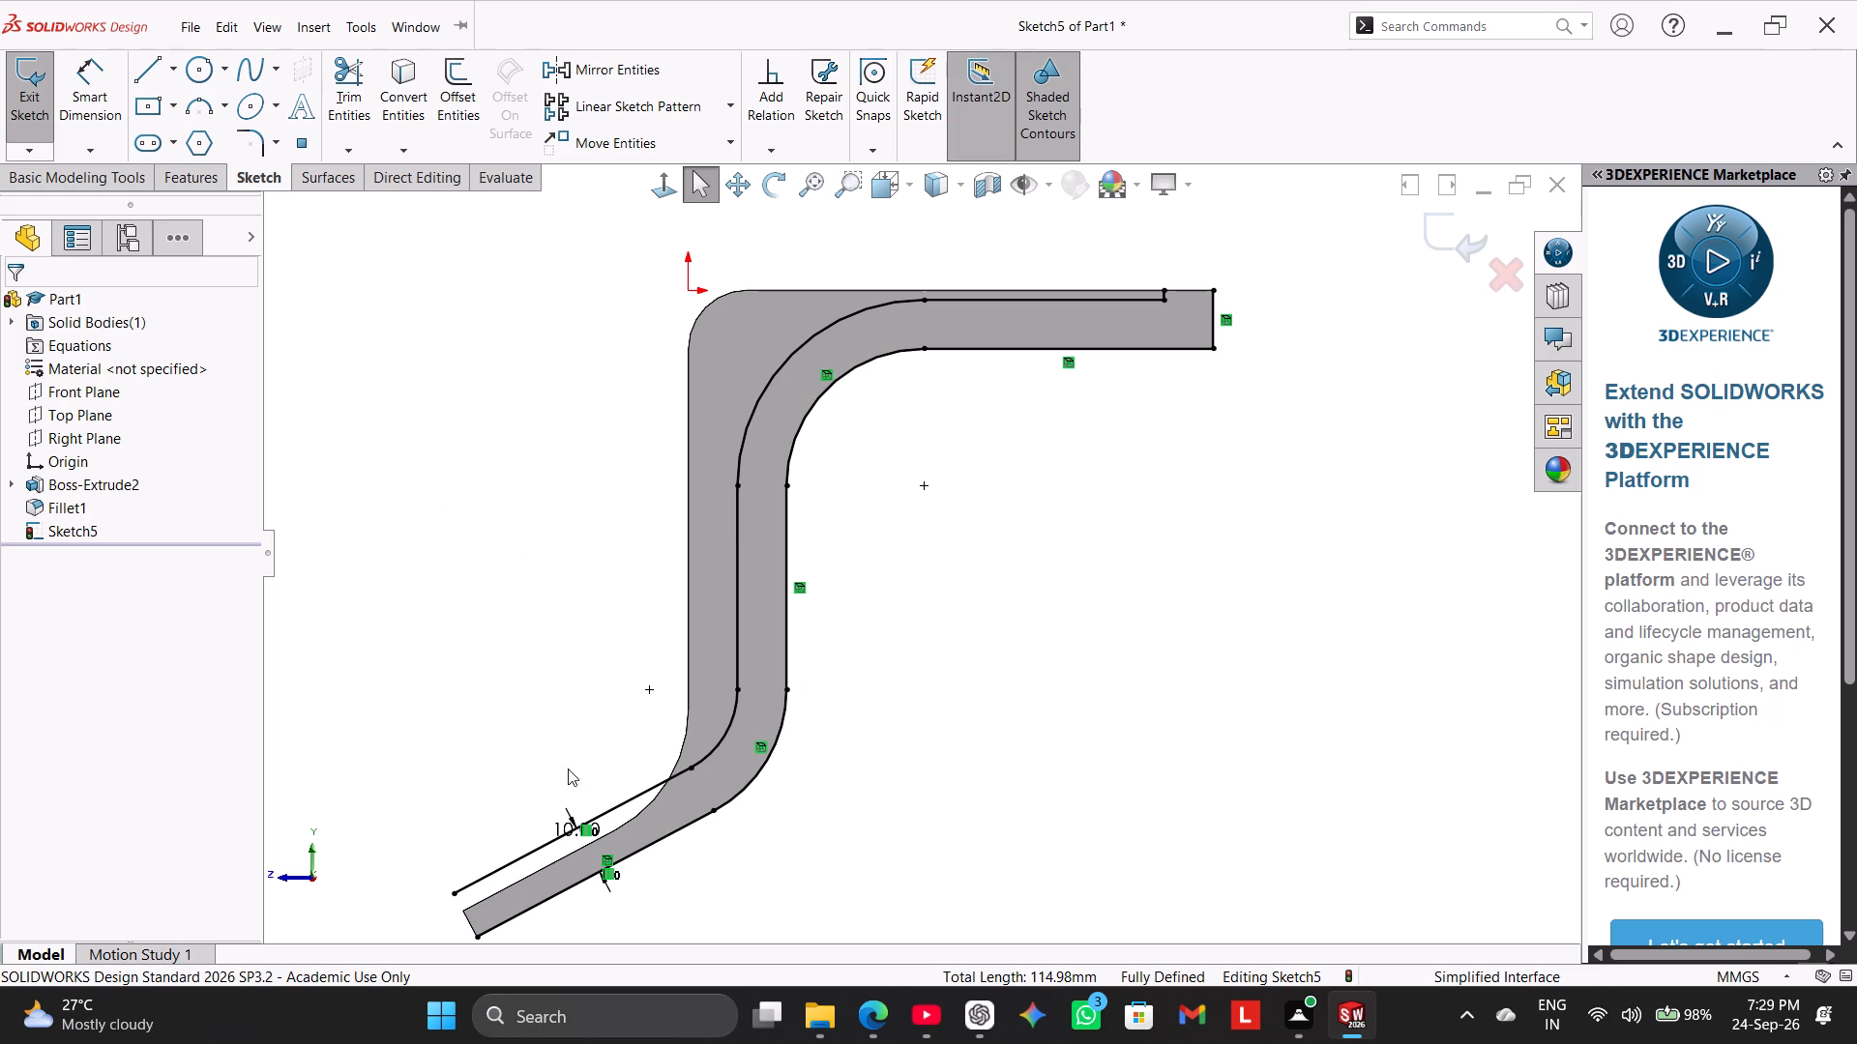
# Set the offset dimension to 6 mm and place it beyond the lower angled leg's free end.
pyautogui.scroll(-2, 600, 743)
pyautogui.scroll(2, 628, 778)
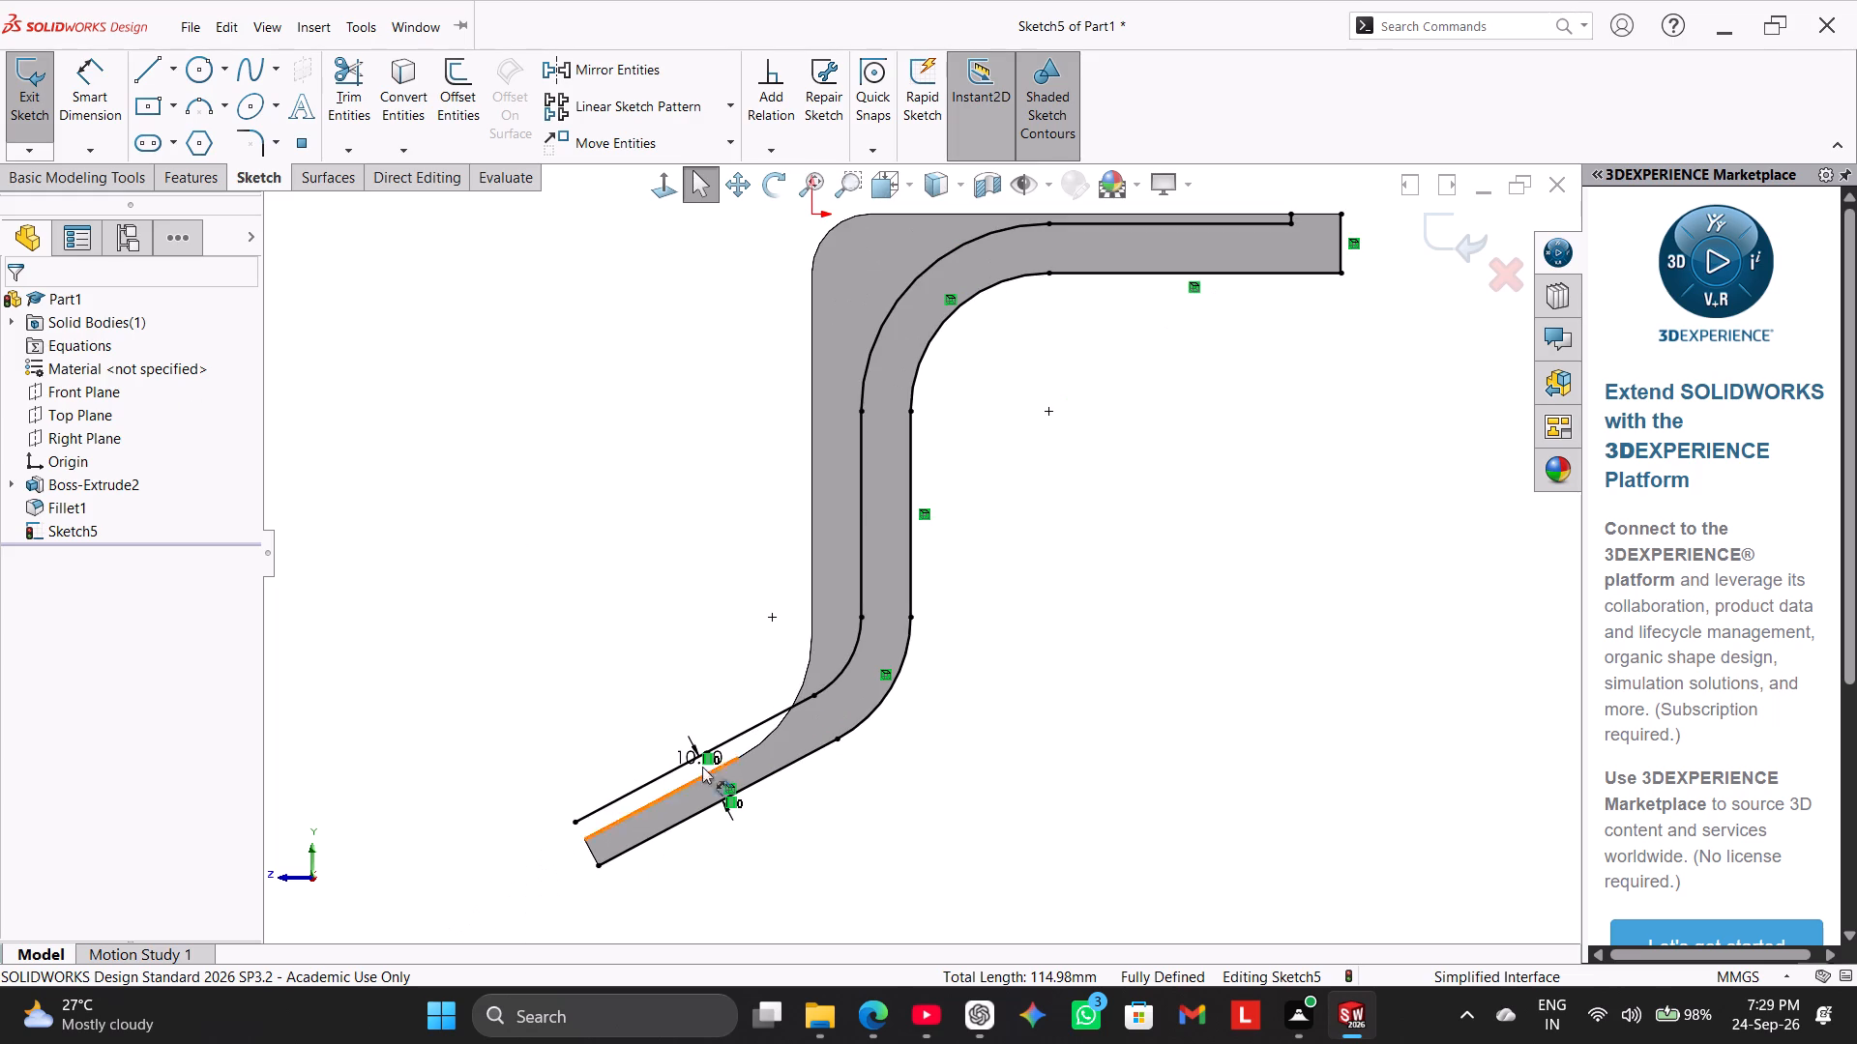
pyautogui.scroll(-3, 702, 758)
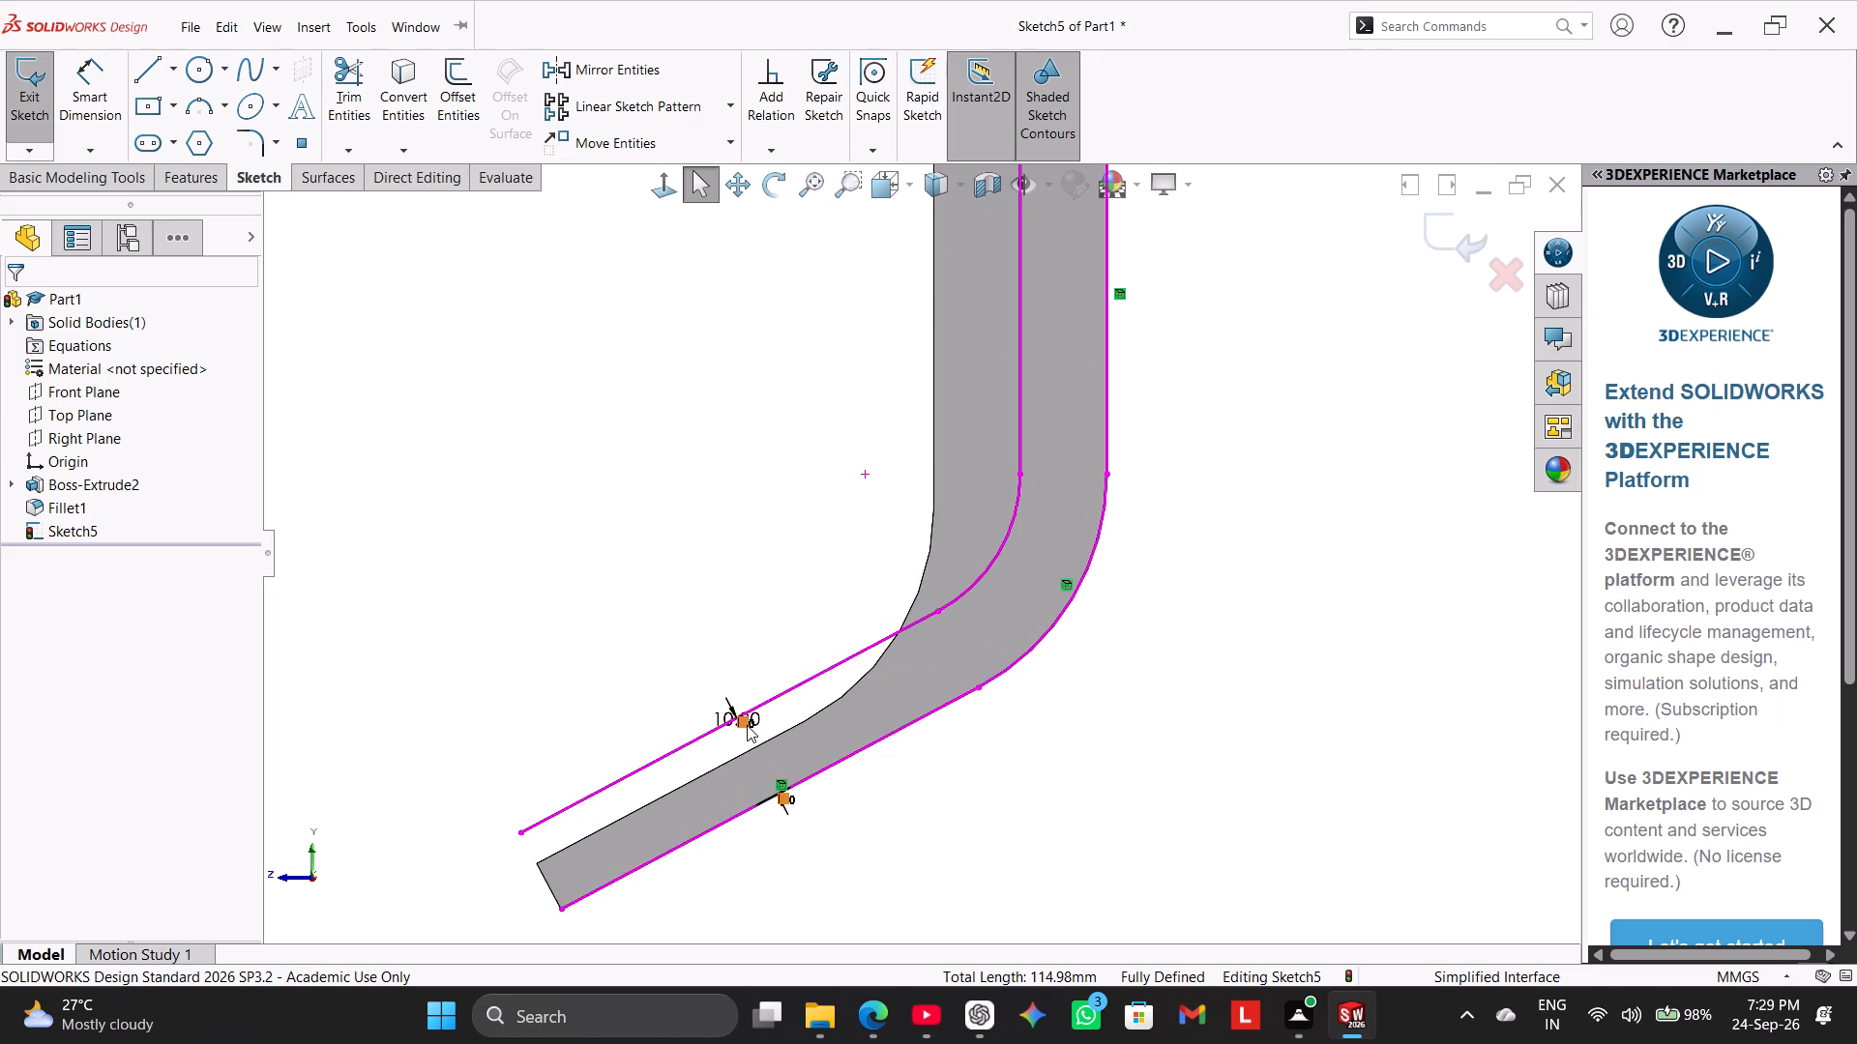
pyautogui.moveTo(755, 720); pyautogui.dragTo(700, 647)
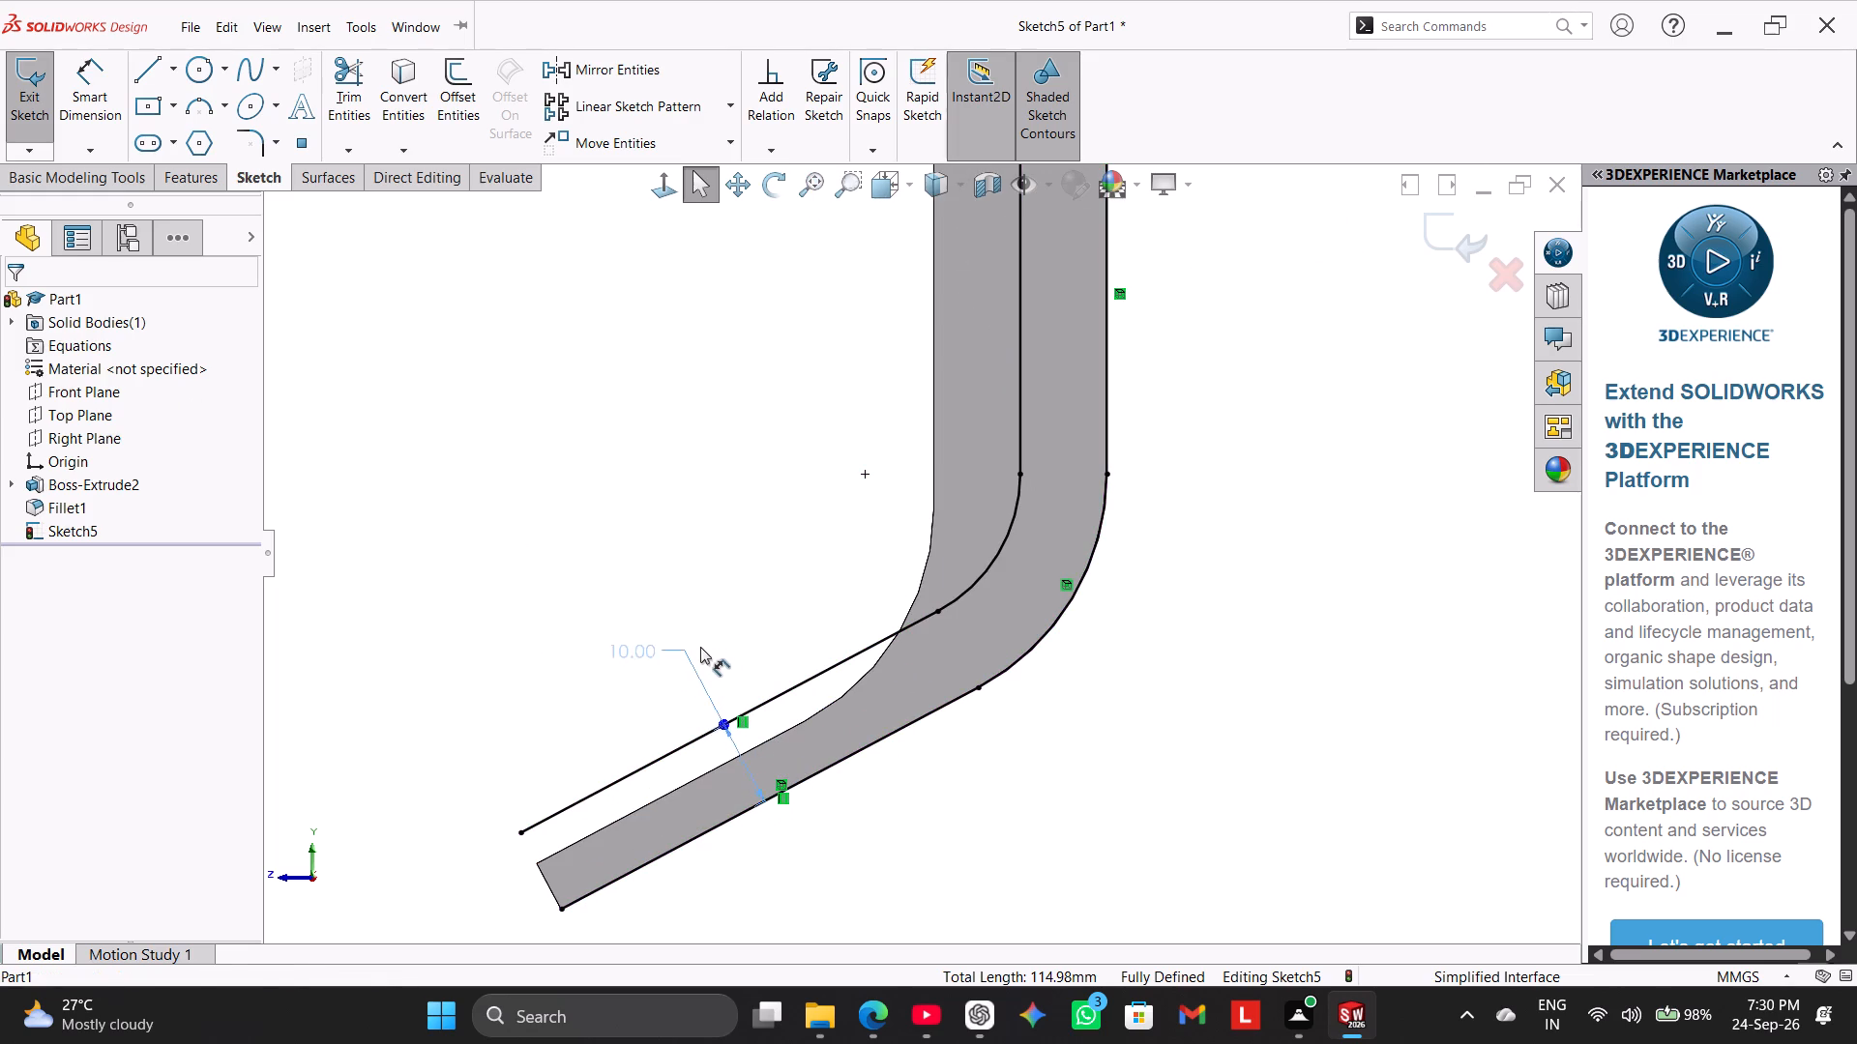
pyautogui.moveTo(700, 647); pyautogui.dragTo(691, 636)
pyautogui.doubleClick(612, 631)
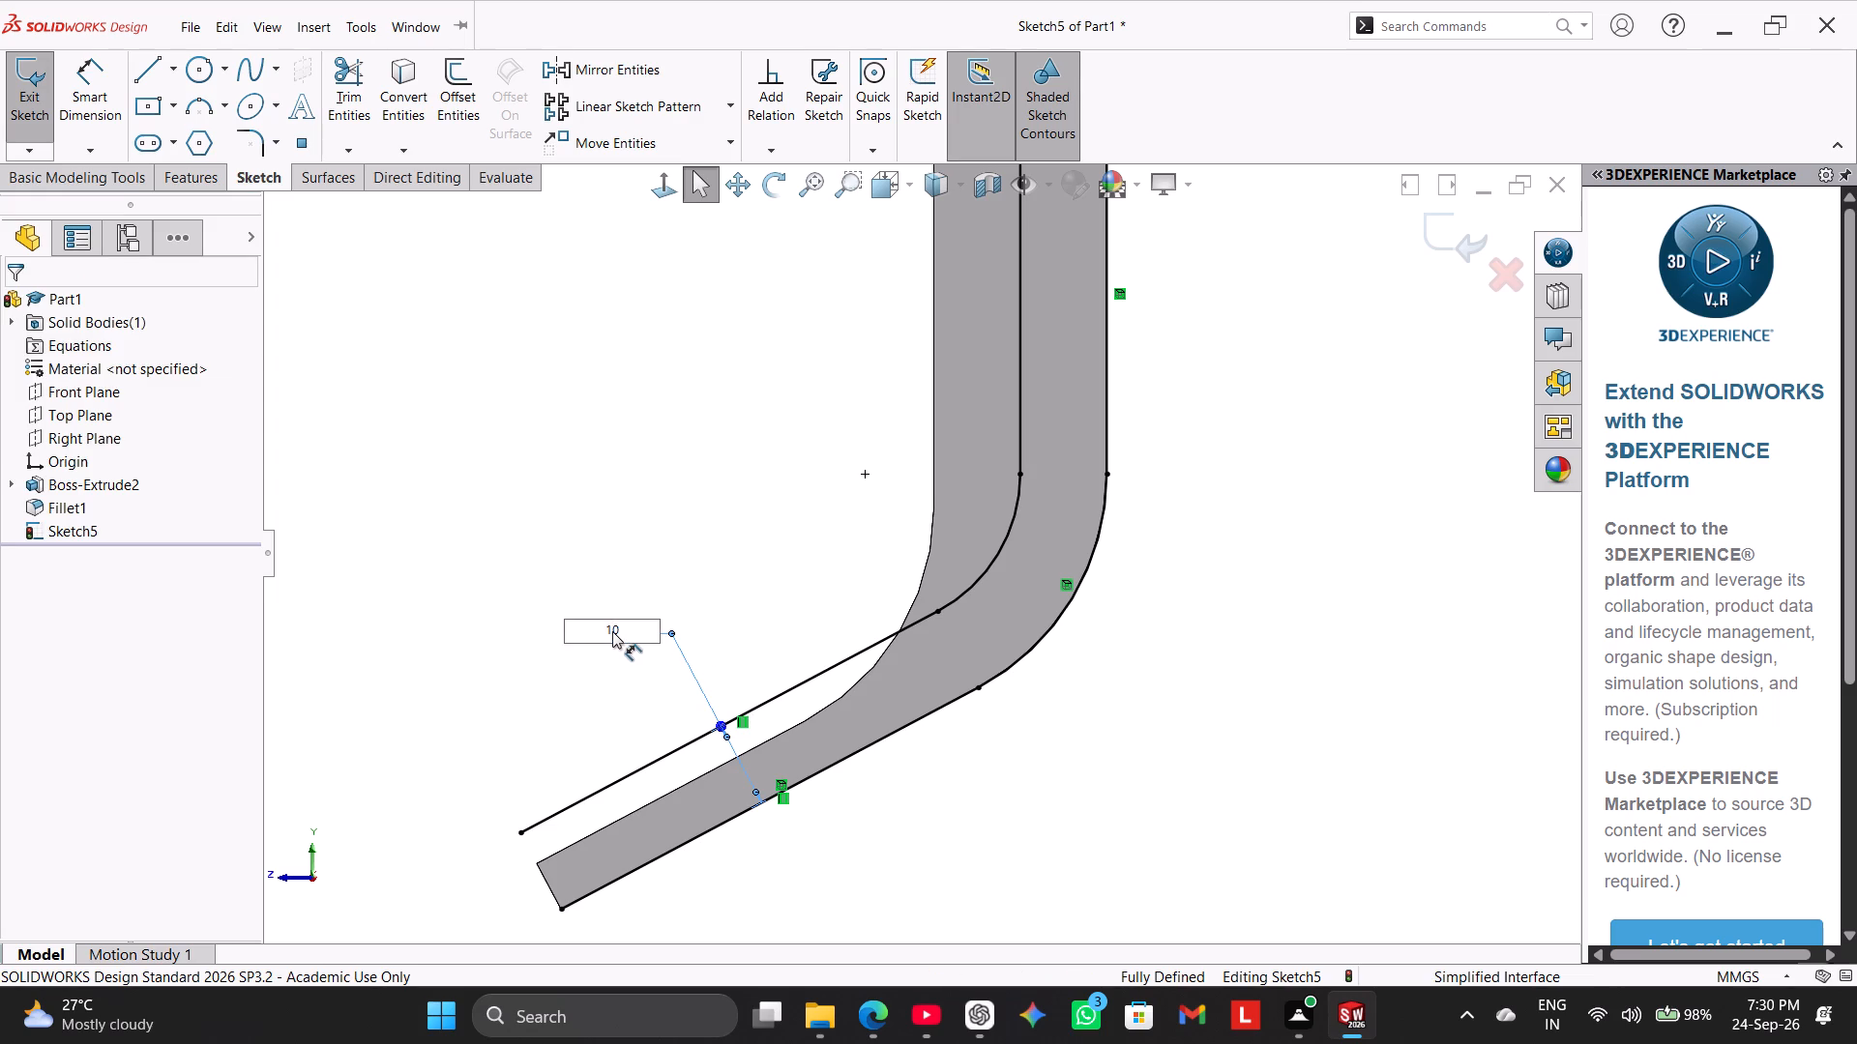
pyautogui.doubleClick(618, 631)
pyautogui.press('6')
pyautogui.press('Return')
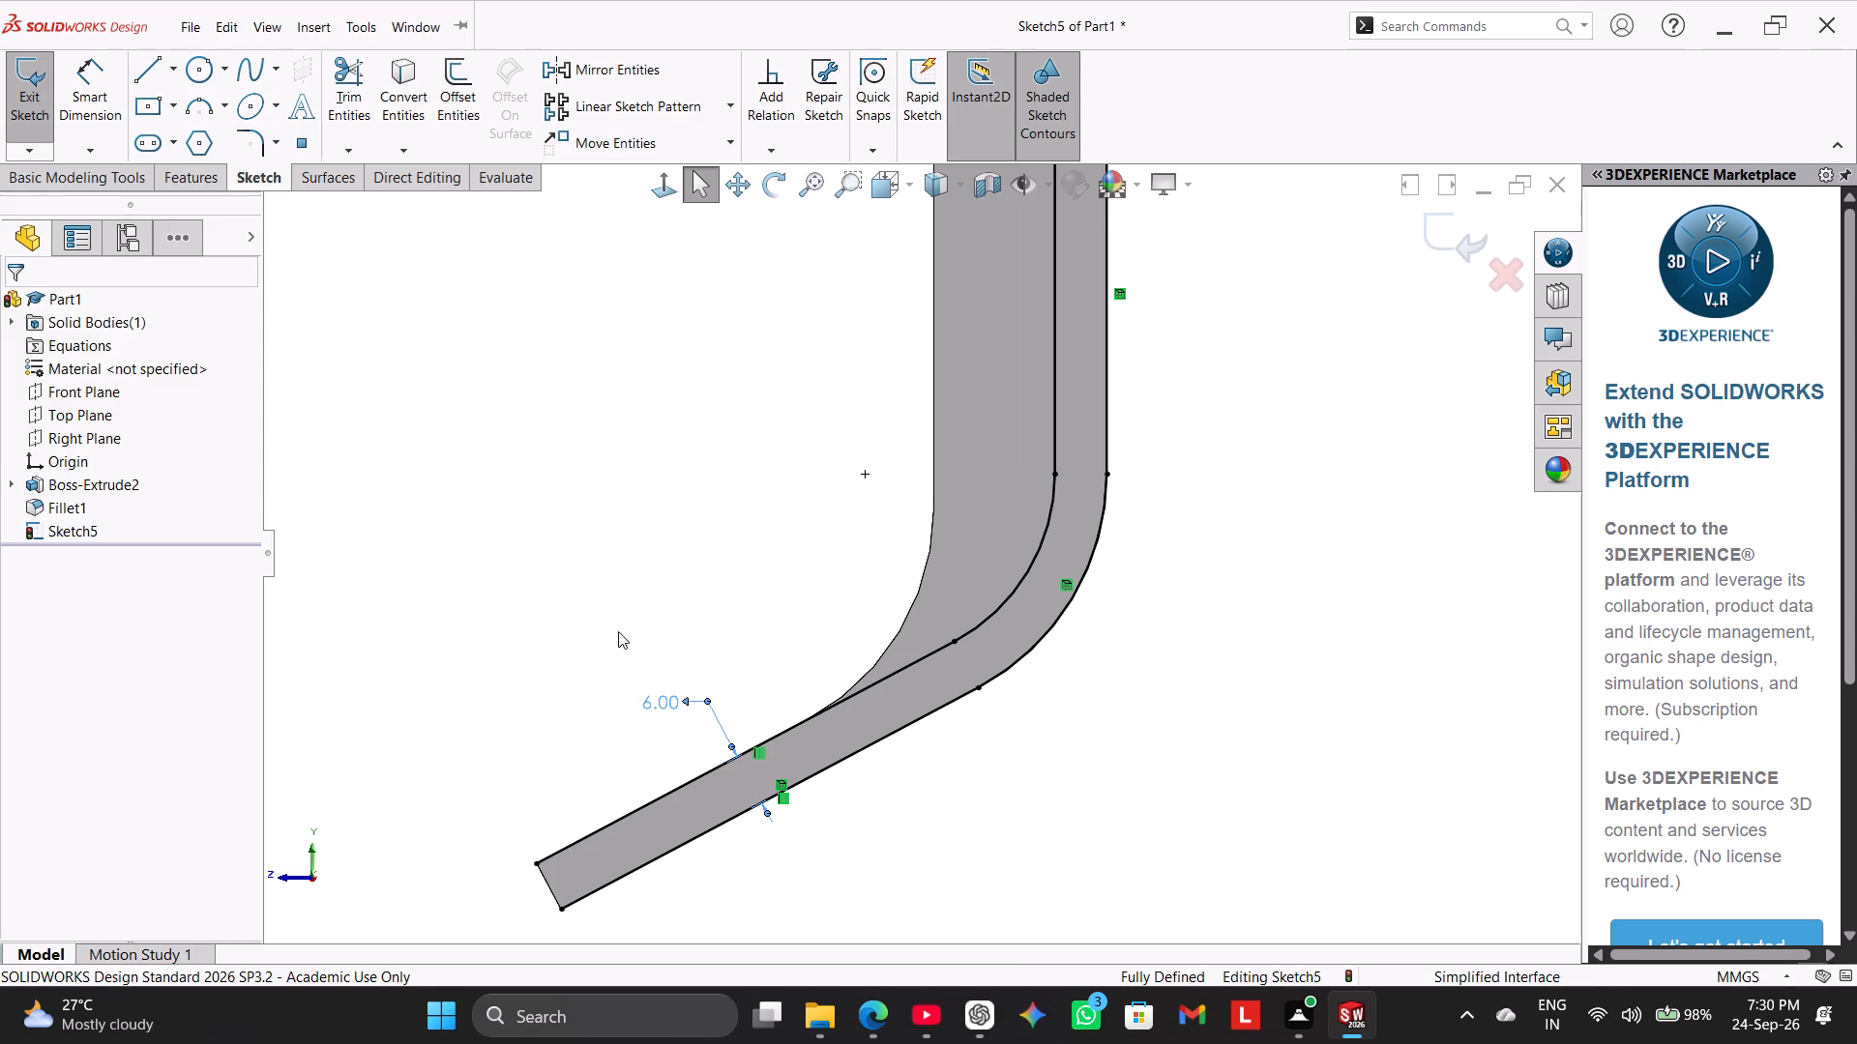
pyautogui.moveTo(691, 695); pyautogui.dragTo(467, 878)
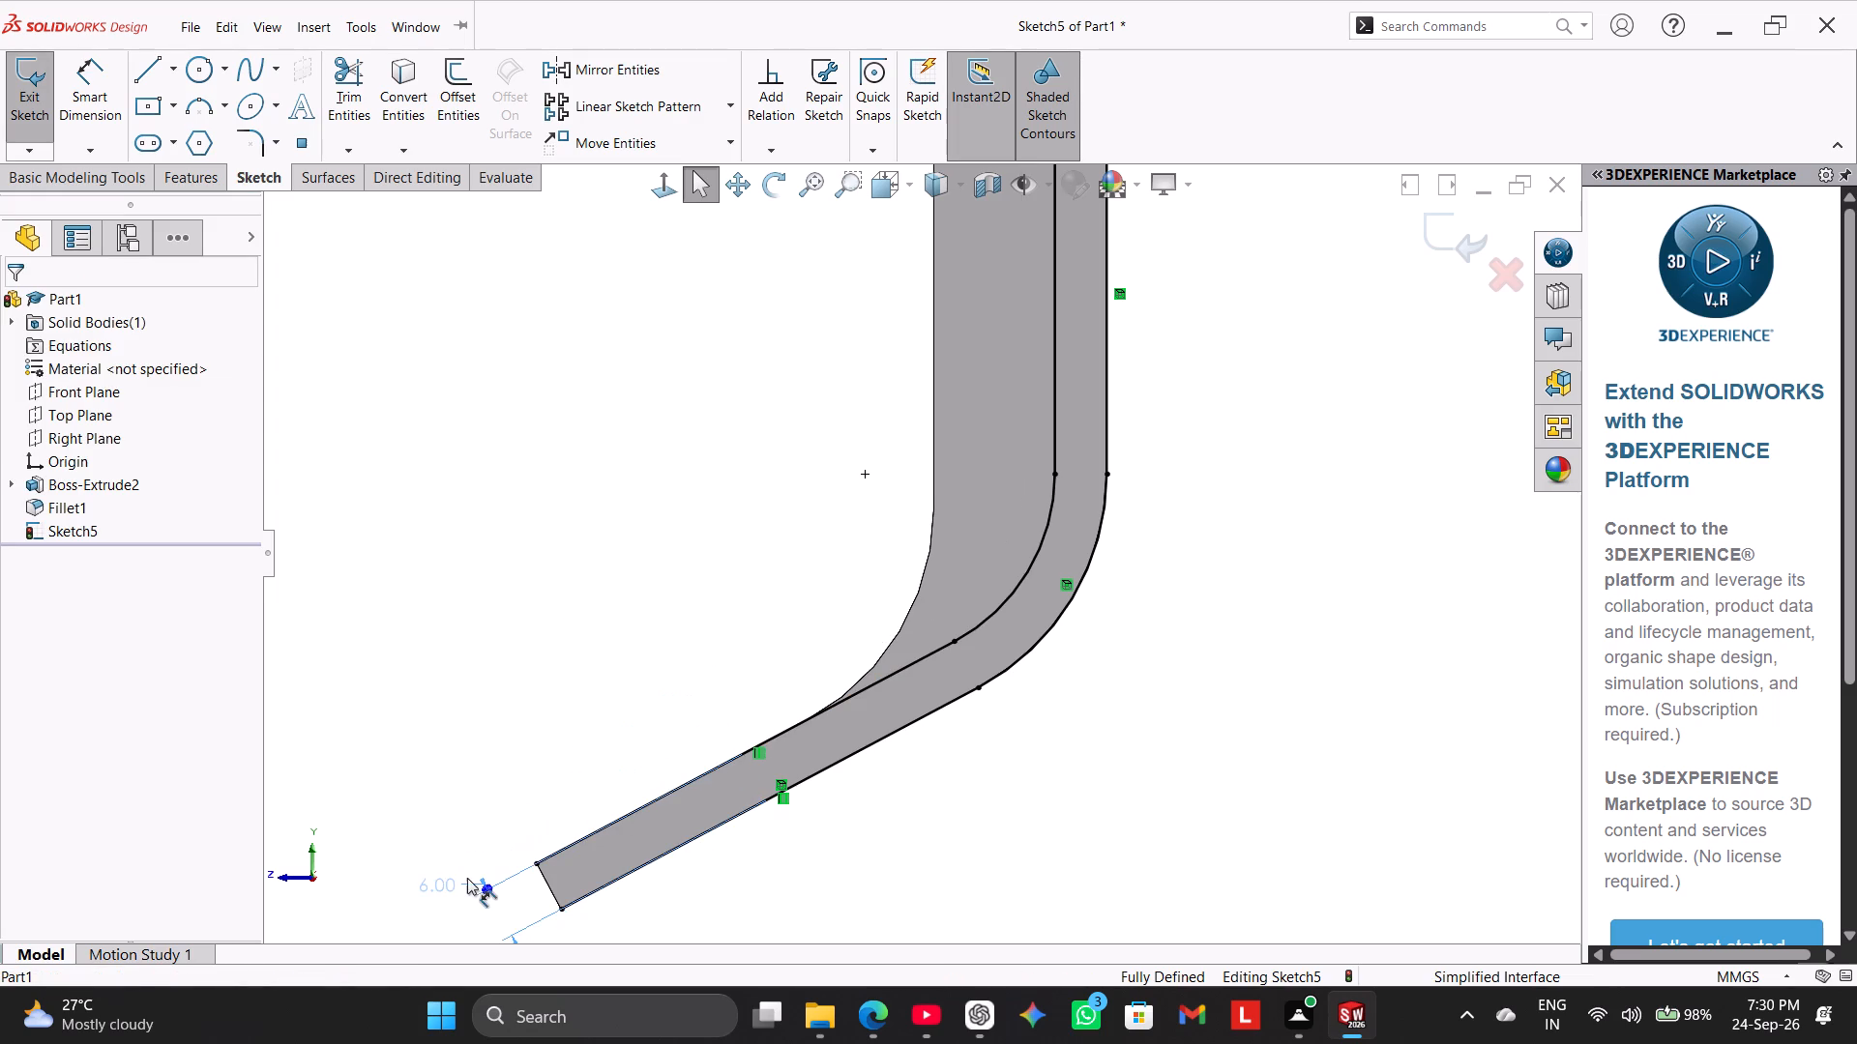
pyautogui.moveTo(467, 878); pyautogui.dragTo(466, 878)
pyautogui.click(516, 720)
# Draw a 6 mm horizontal line along the upper flange's top edge, joining the offset chain's end to the converted end line.
pyautogui.scroll(3, 920, 553)
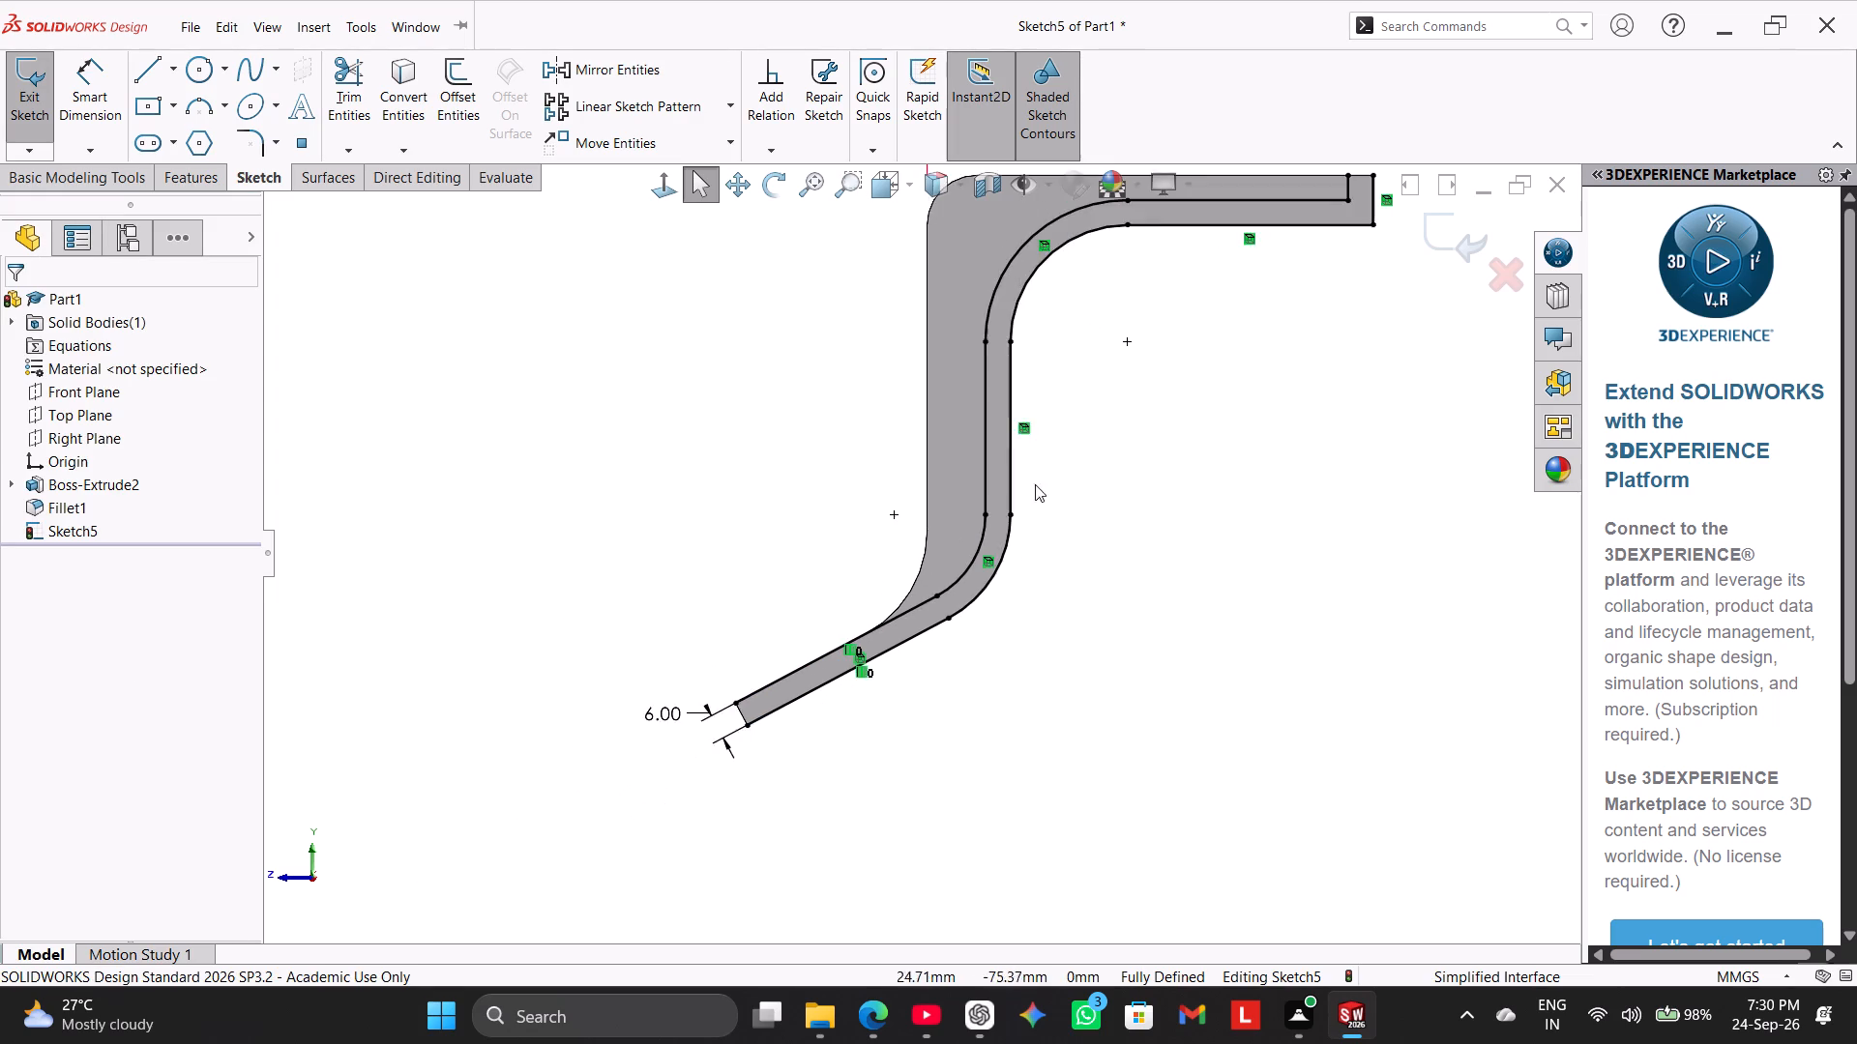
pyautogui.scroll(2, 1035, 484)
pyautogui.scroll(-3, 1197, 456)
pyautogui.scroll(2, 1056, 395)
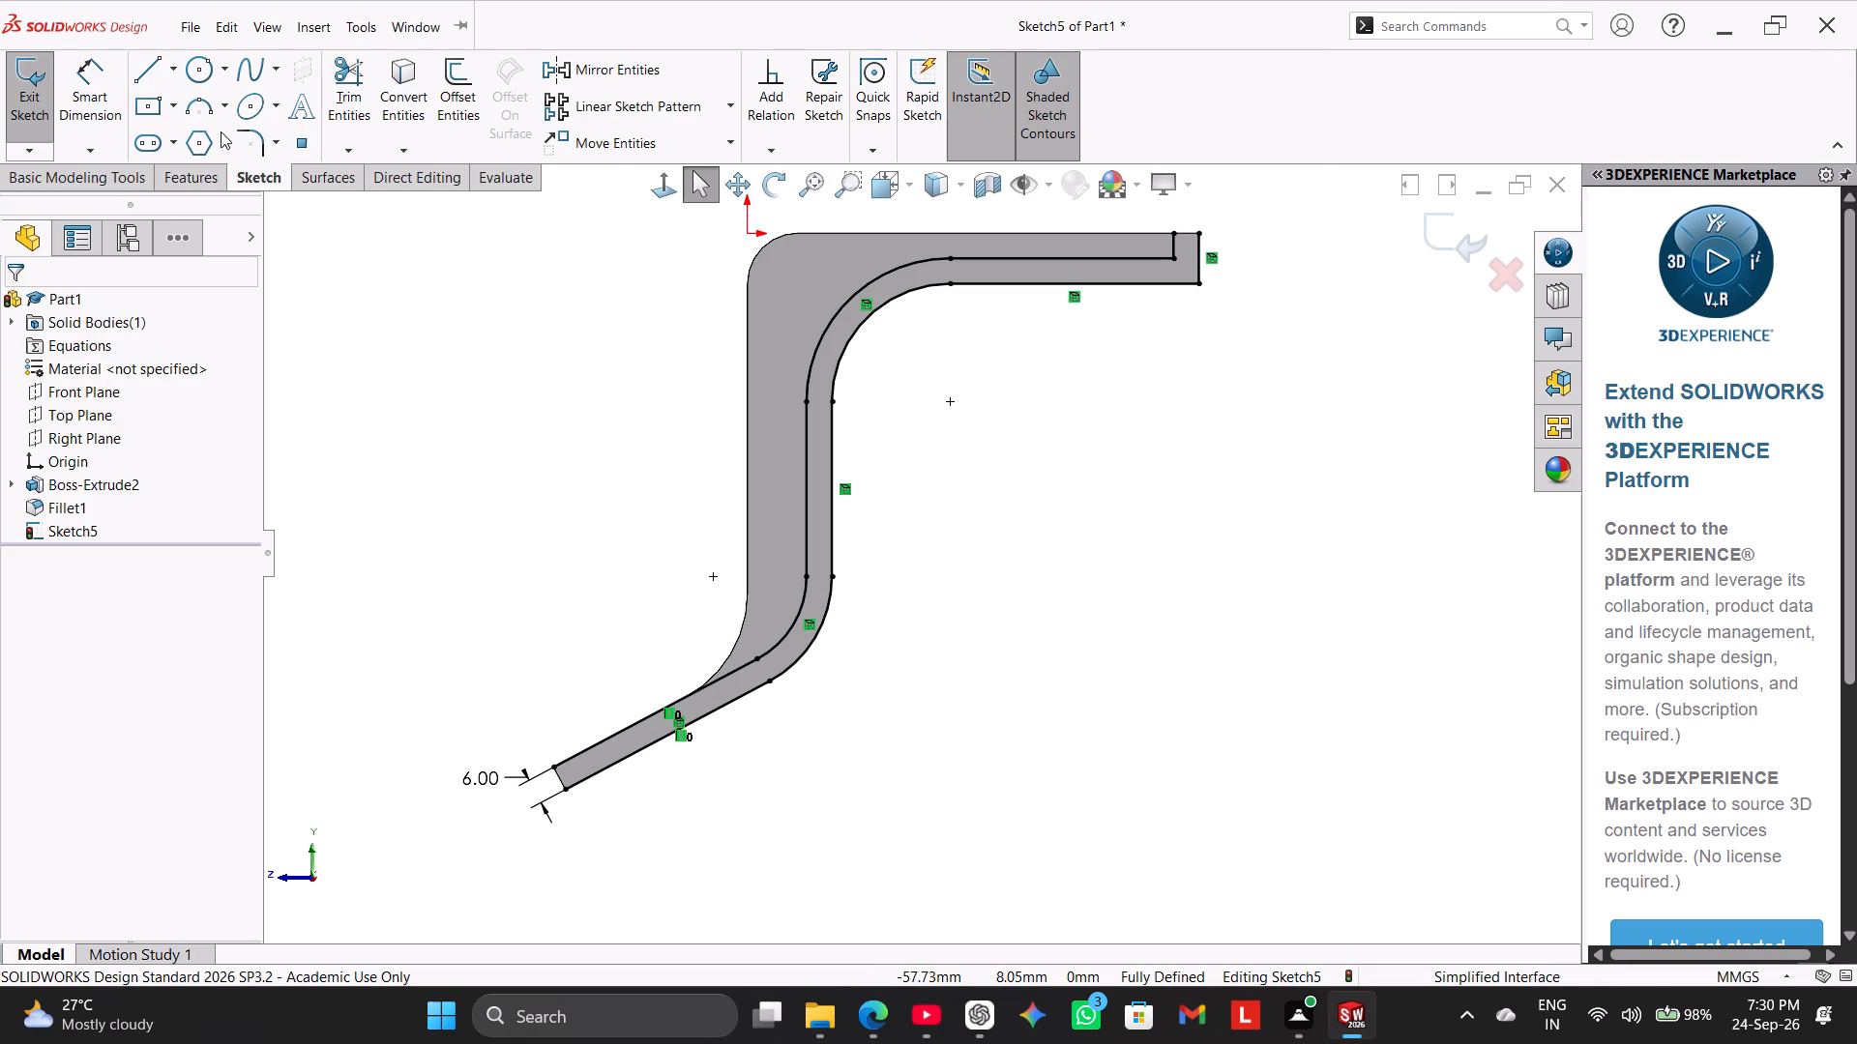
pyautogui.click(145, 64)
pyautogui.scroll(-3, 1260, 223)
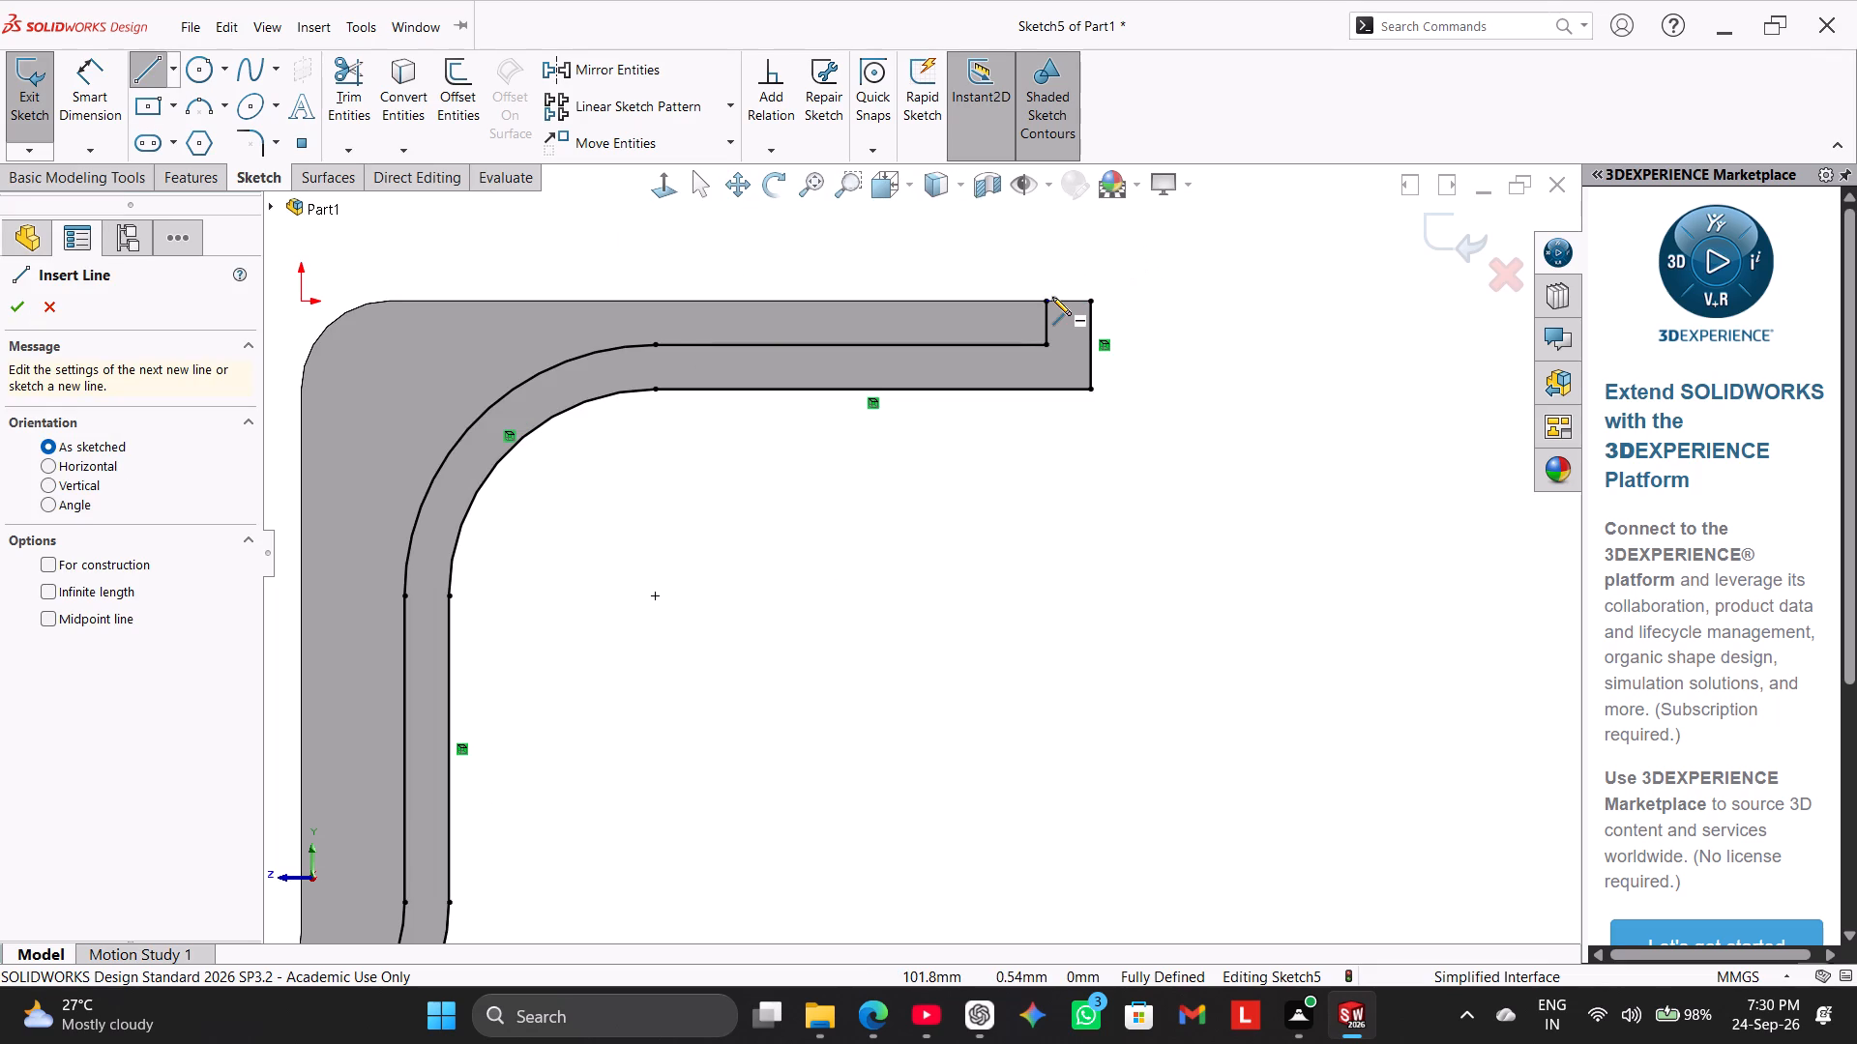
pyautogui.click(1049, 299)
pyautogui.click(1093, 299)
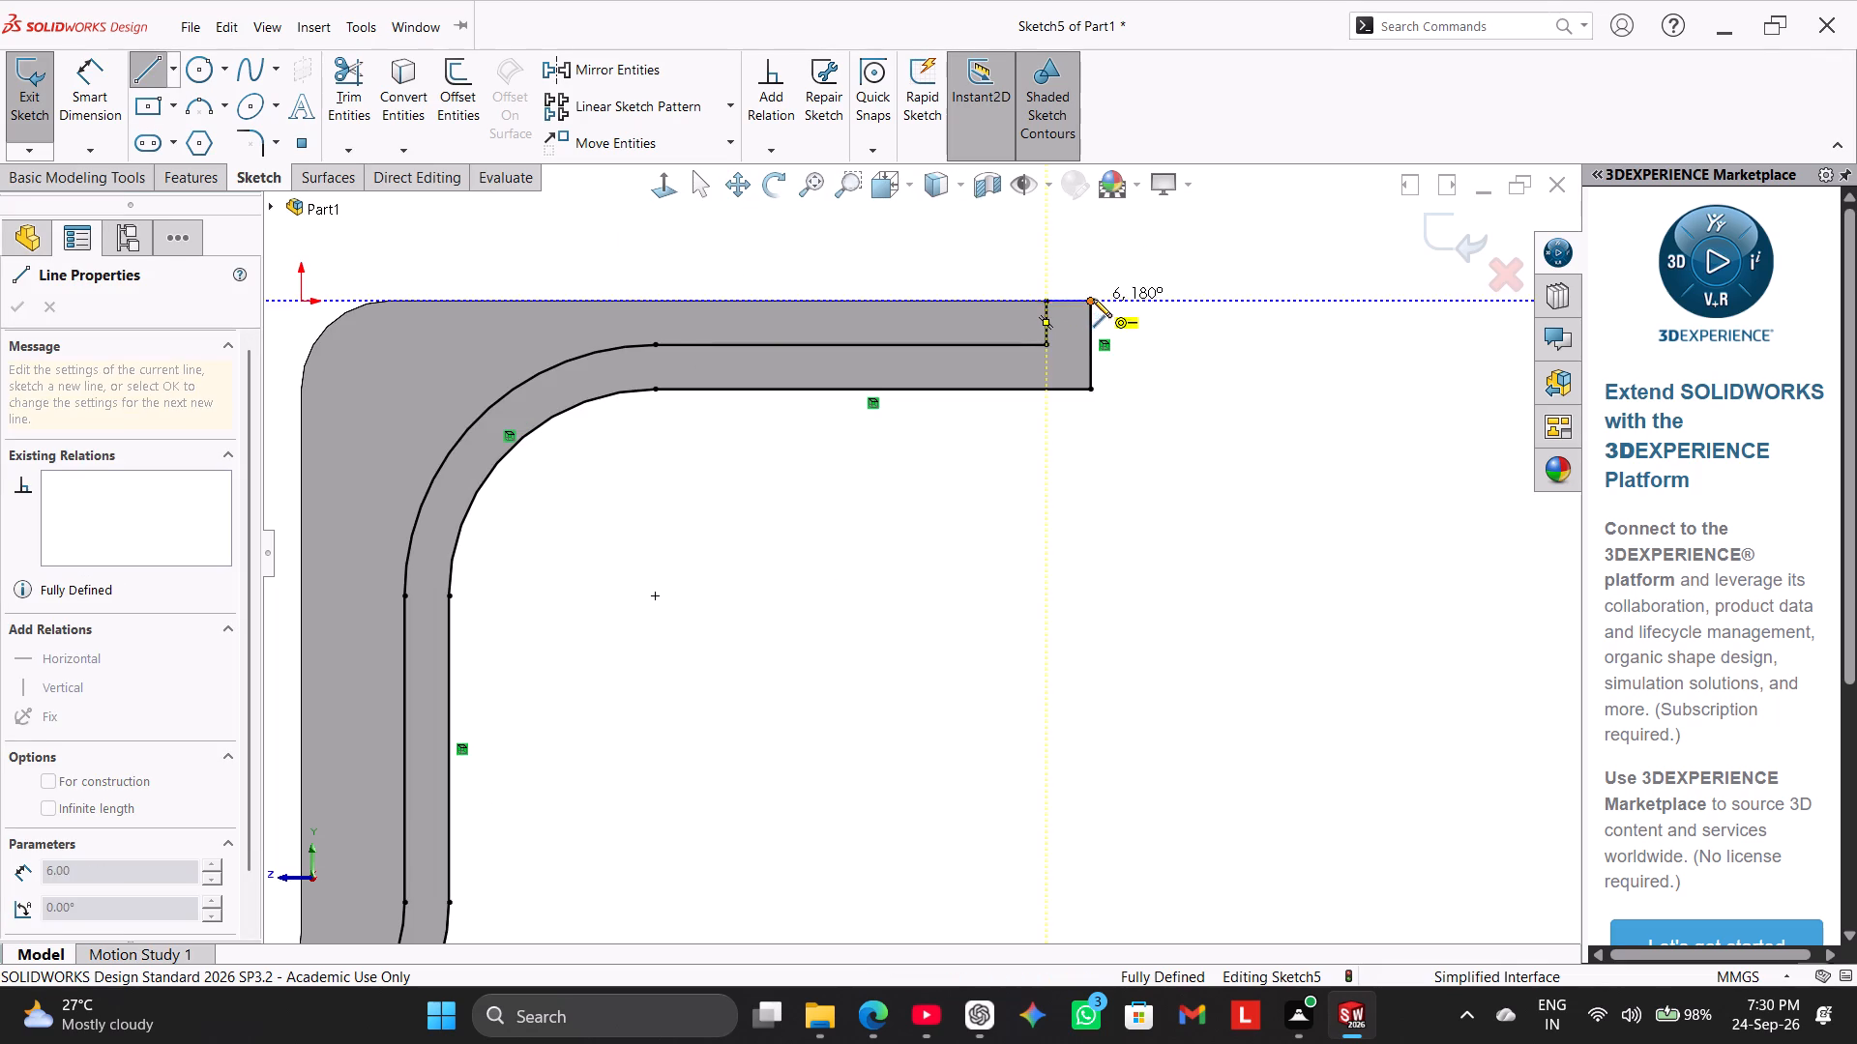
pyautogui.rightClick(1119, 246)
pyautogui.click(1138, 261)
pyautogui.scroll(4, 1045, 449)
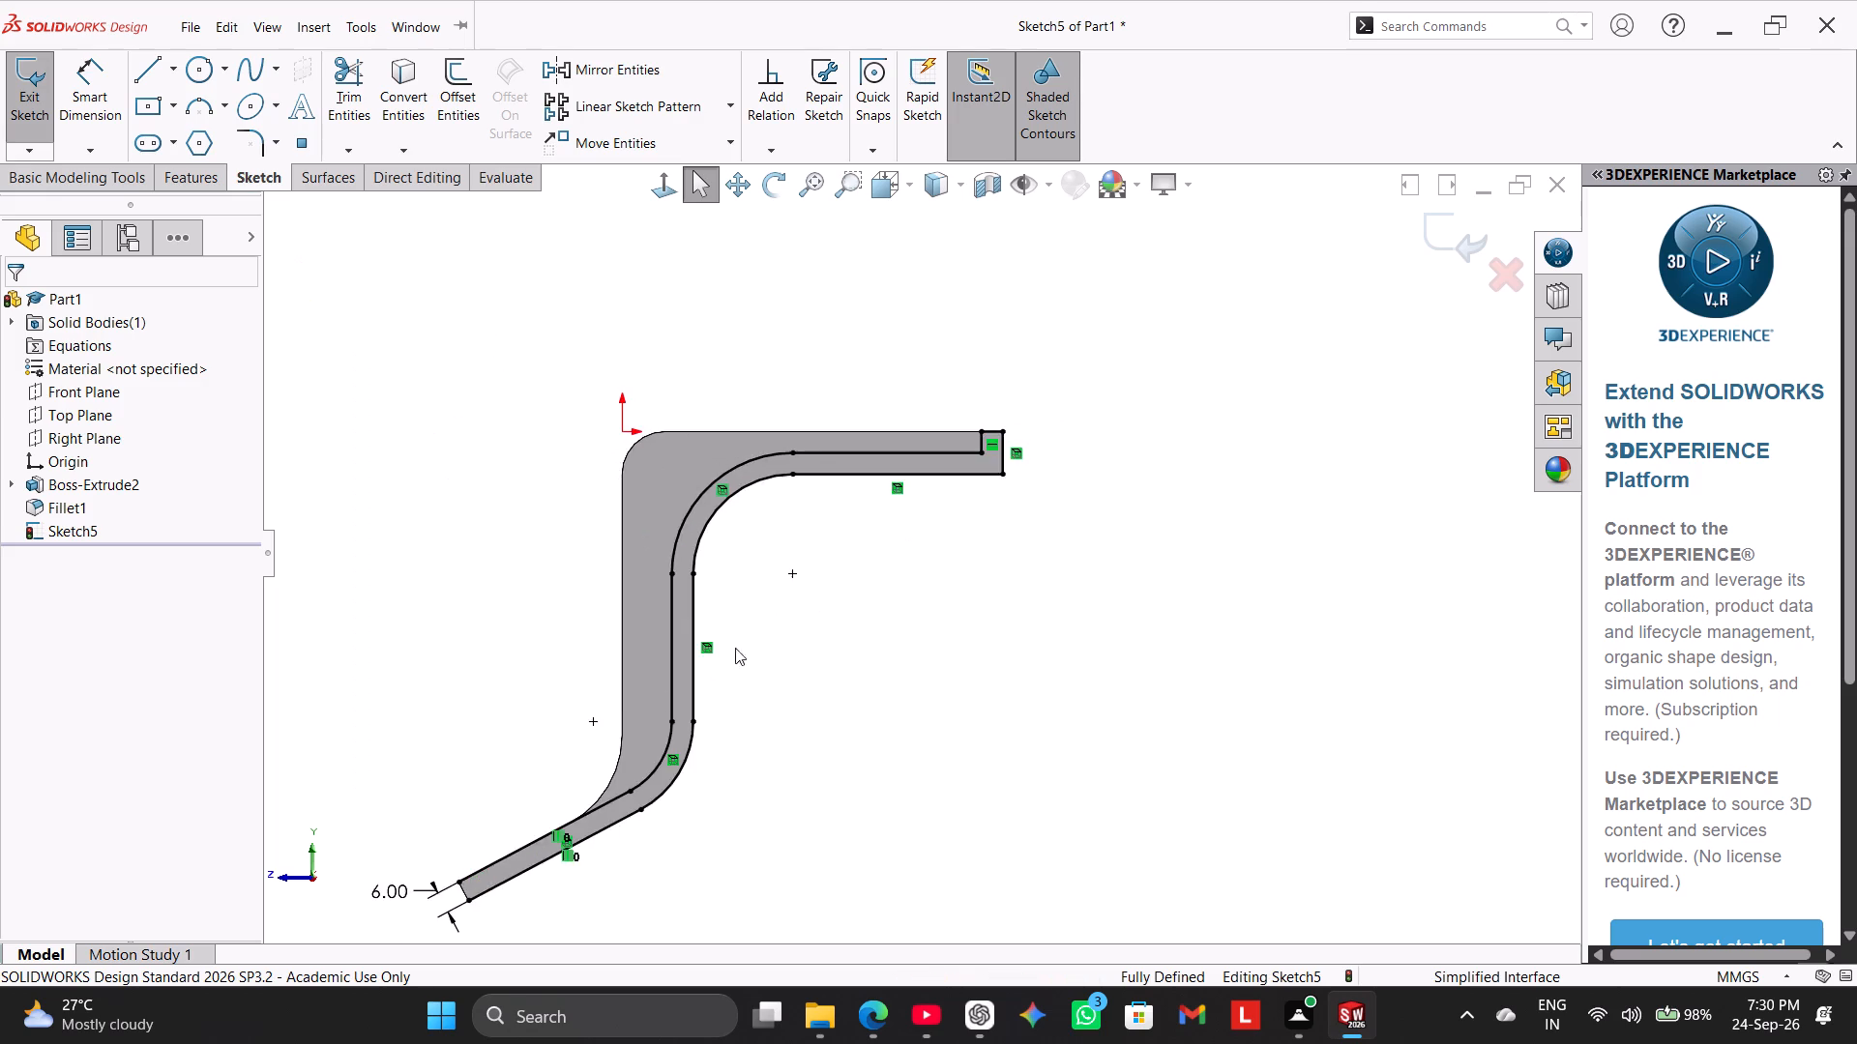
pyautogui.scroll(-3, 658, 694)
pyautogui.scroll(2, 656, 697)
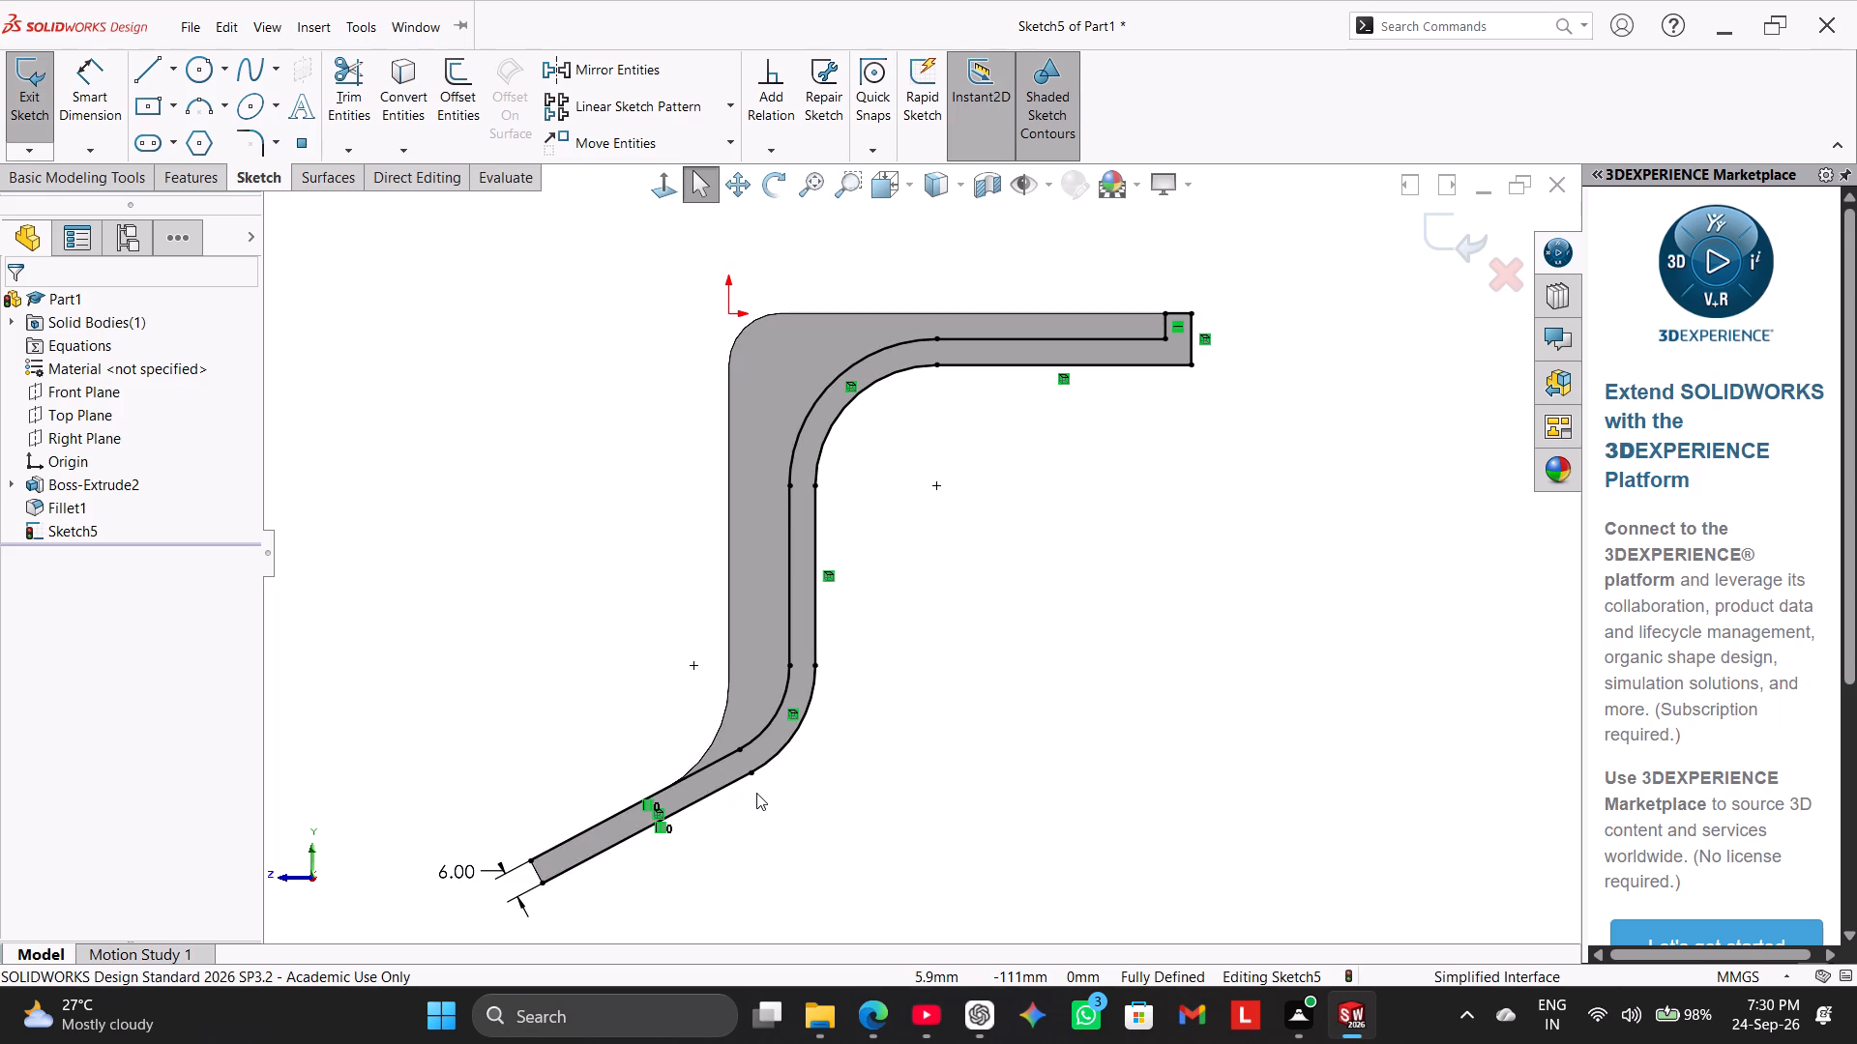
# Draw a 6 mm line across the lower angled leg's free end, joining the offset chain's endpoint to the converted chain's endpoint.
pyautogui.scroll(1, 756, 793)
pyautogui.scroll(-3, 756, 793)
pyautogui.click(140, 54)
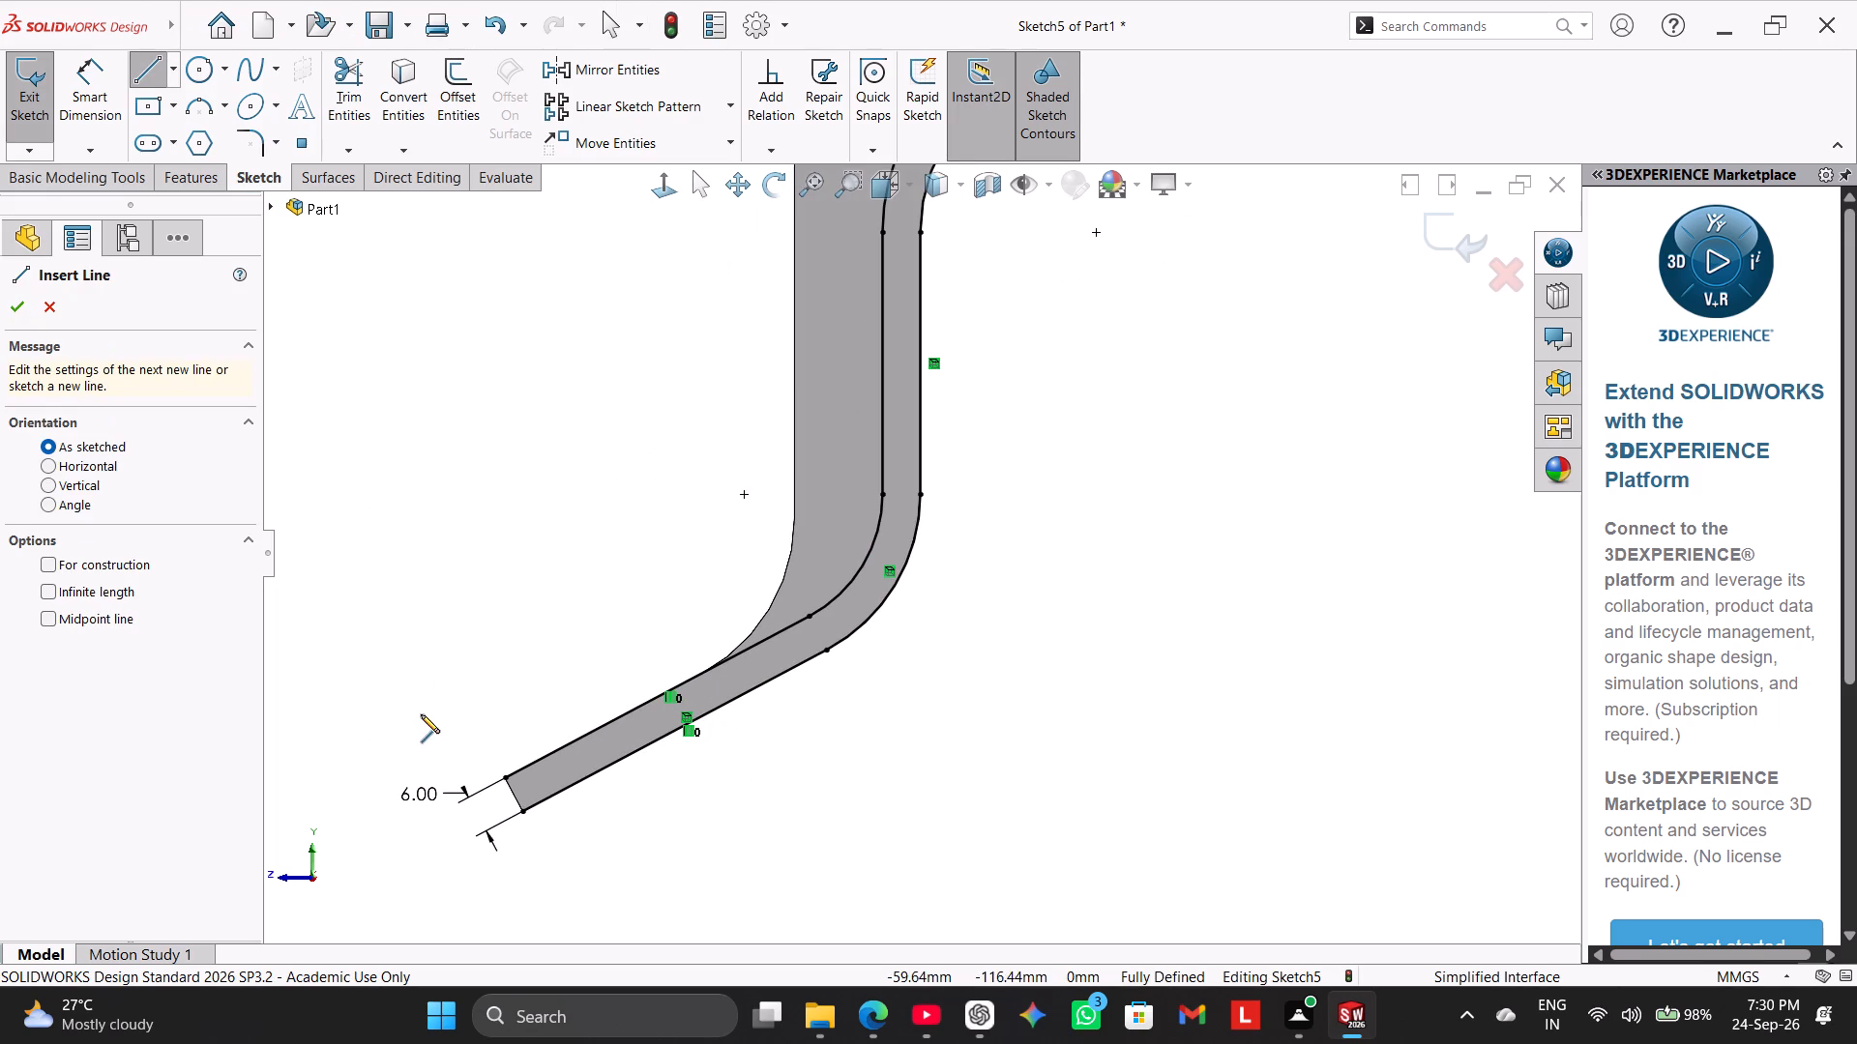
pyautogui.click(504, 779)
pyautogui.click(527, 812)
pyautogui.rightClick(489, 709)
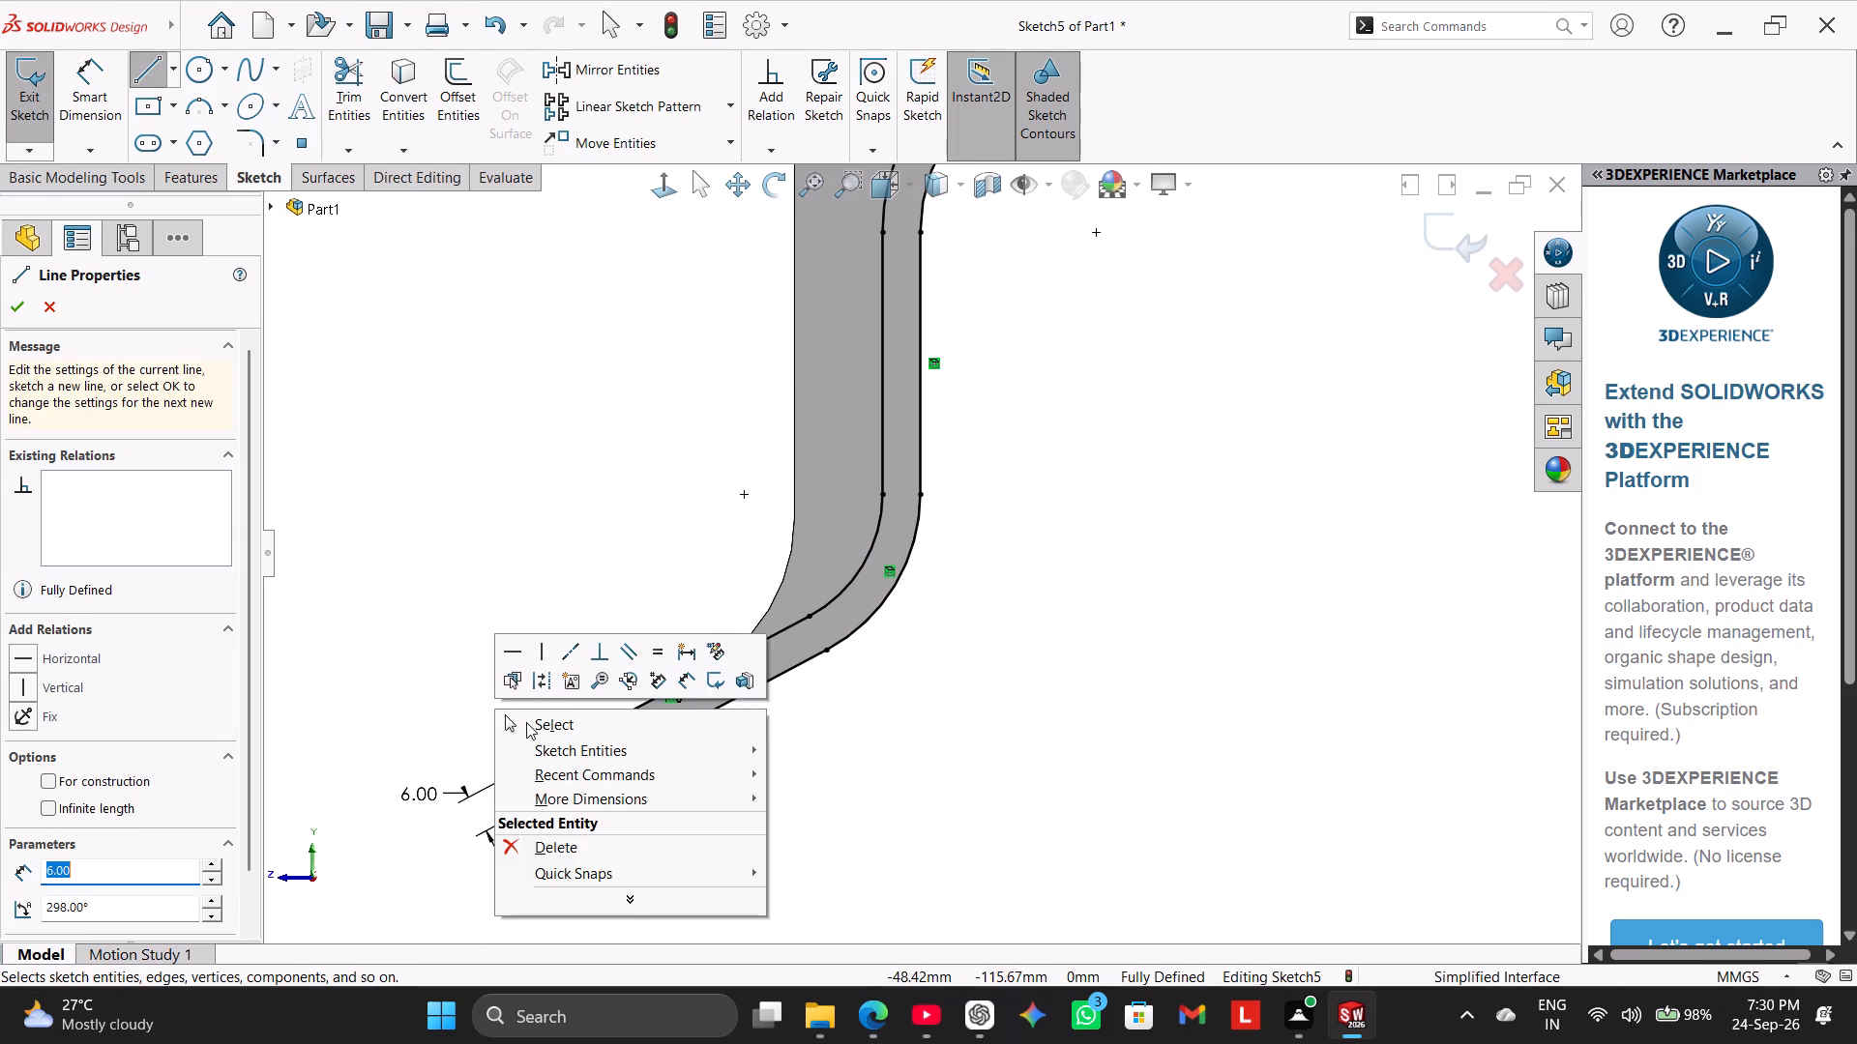
pyautogui.click(526, 722)
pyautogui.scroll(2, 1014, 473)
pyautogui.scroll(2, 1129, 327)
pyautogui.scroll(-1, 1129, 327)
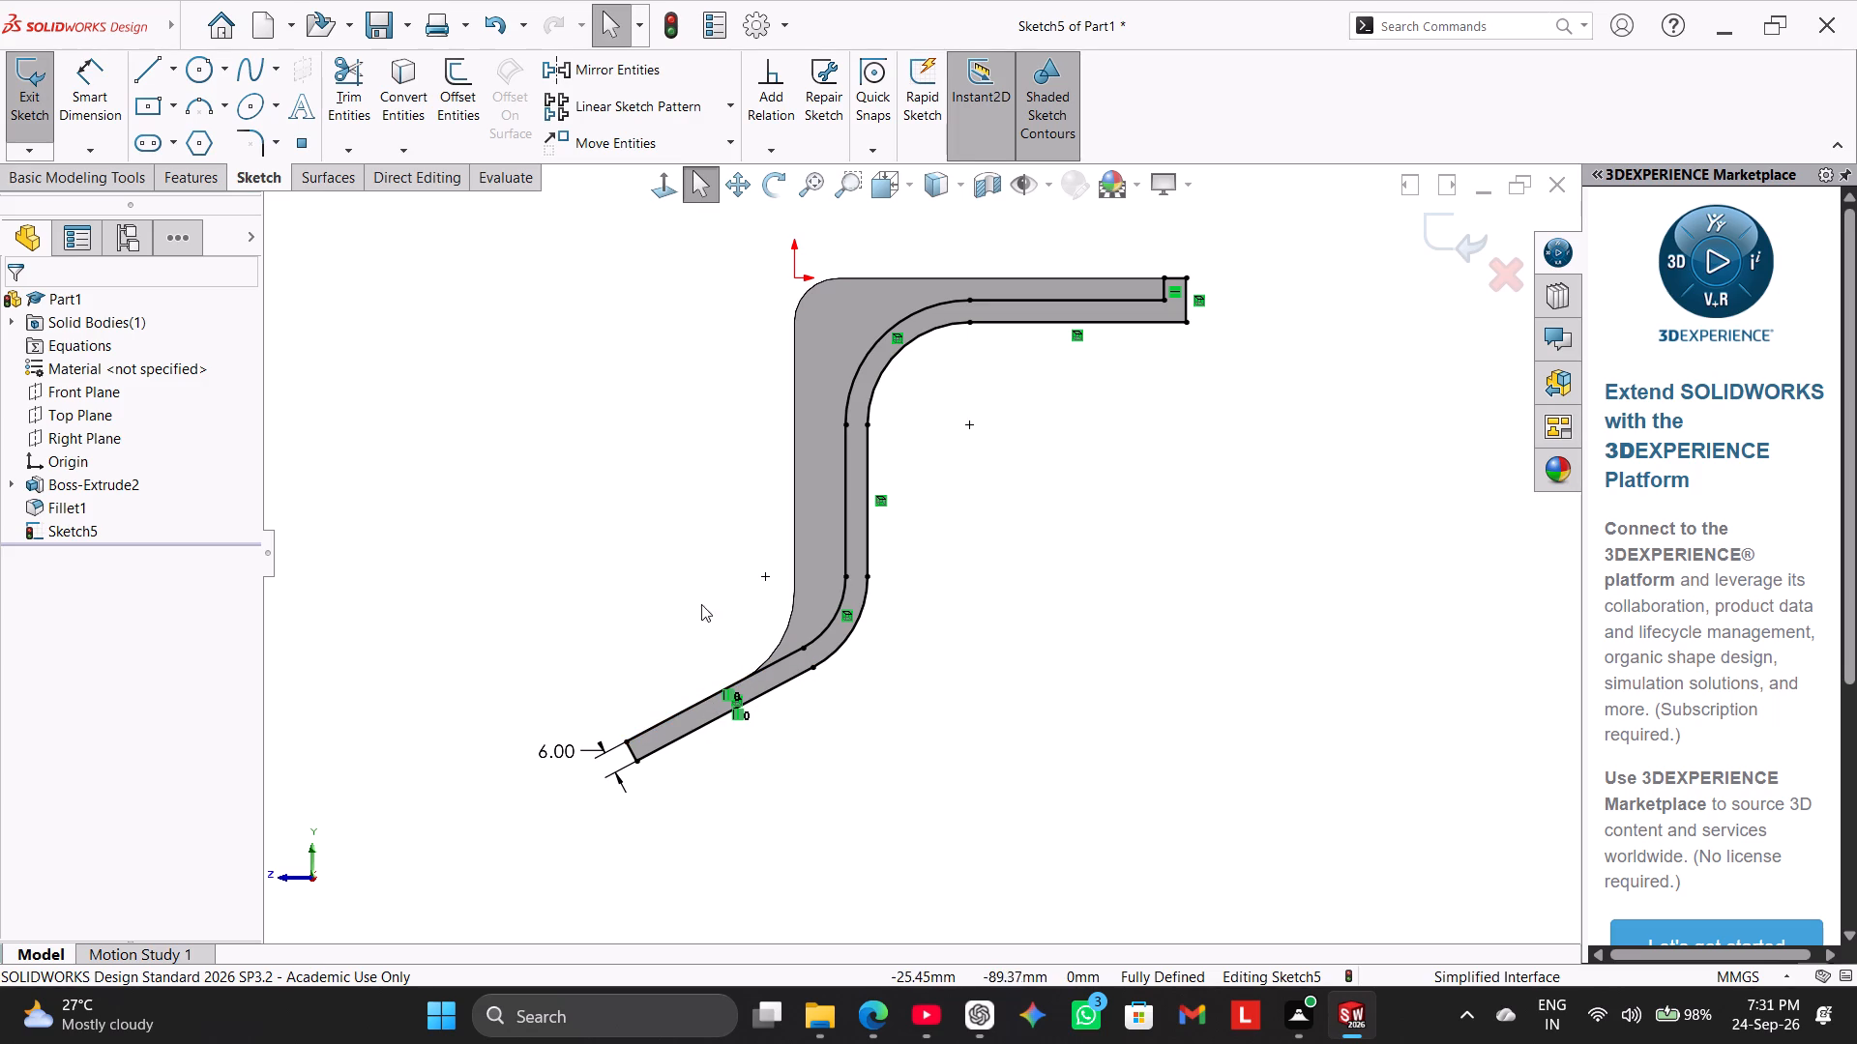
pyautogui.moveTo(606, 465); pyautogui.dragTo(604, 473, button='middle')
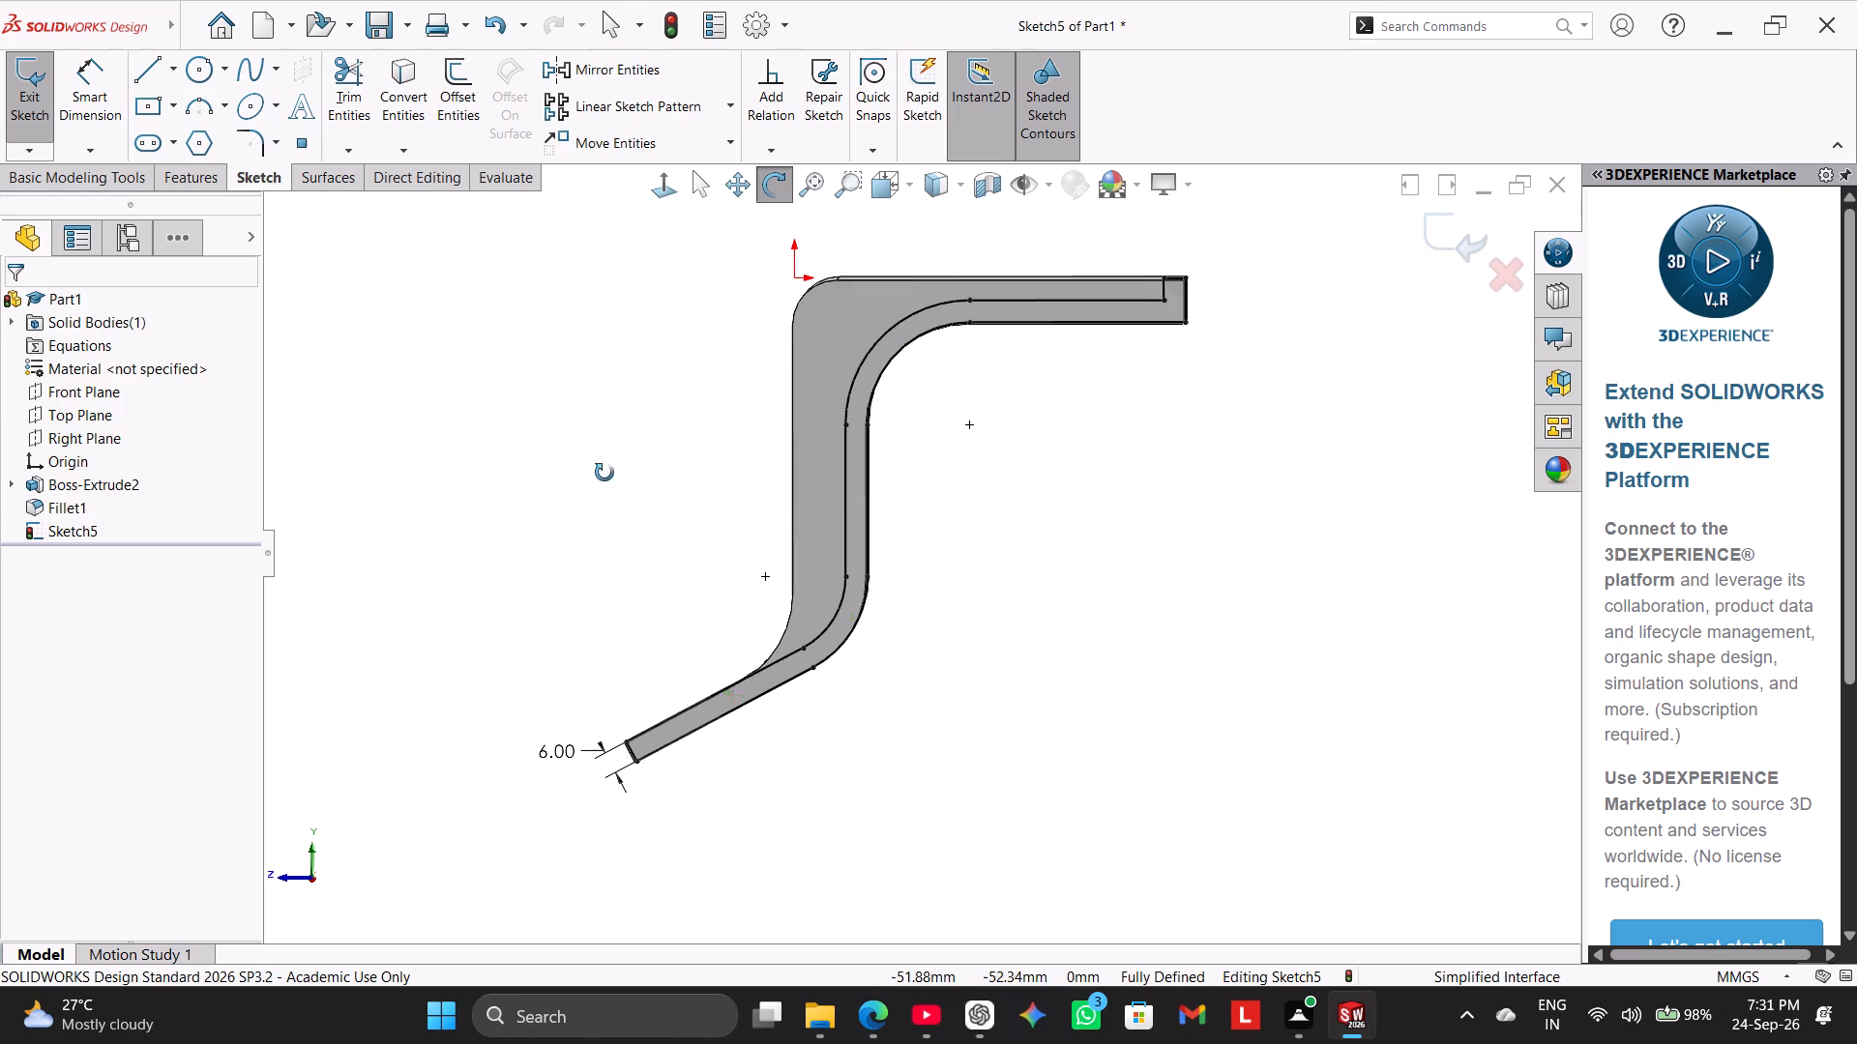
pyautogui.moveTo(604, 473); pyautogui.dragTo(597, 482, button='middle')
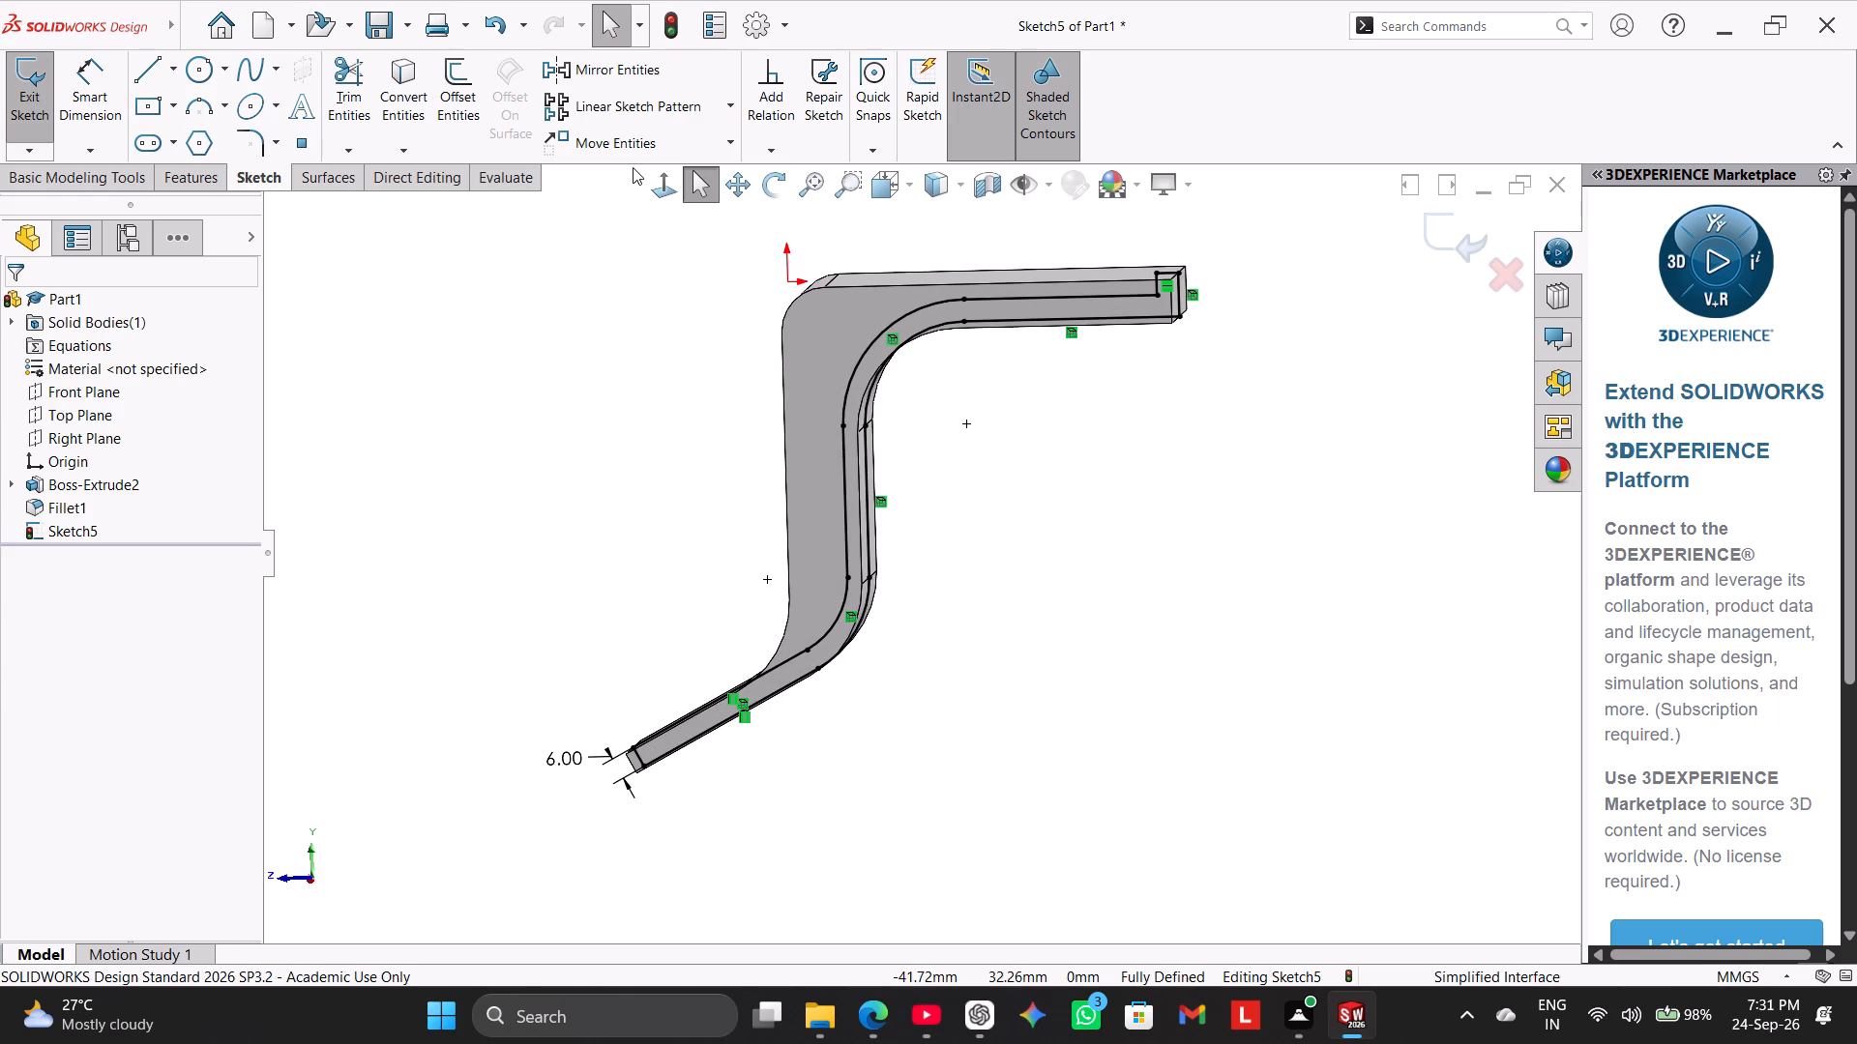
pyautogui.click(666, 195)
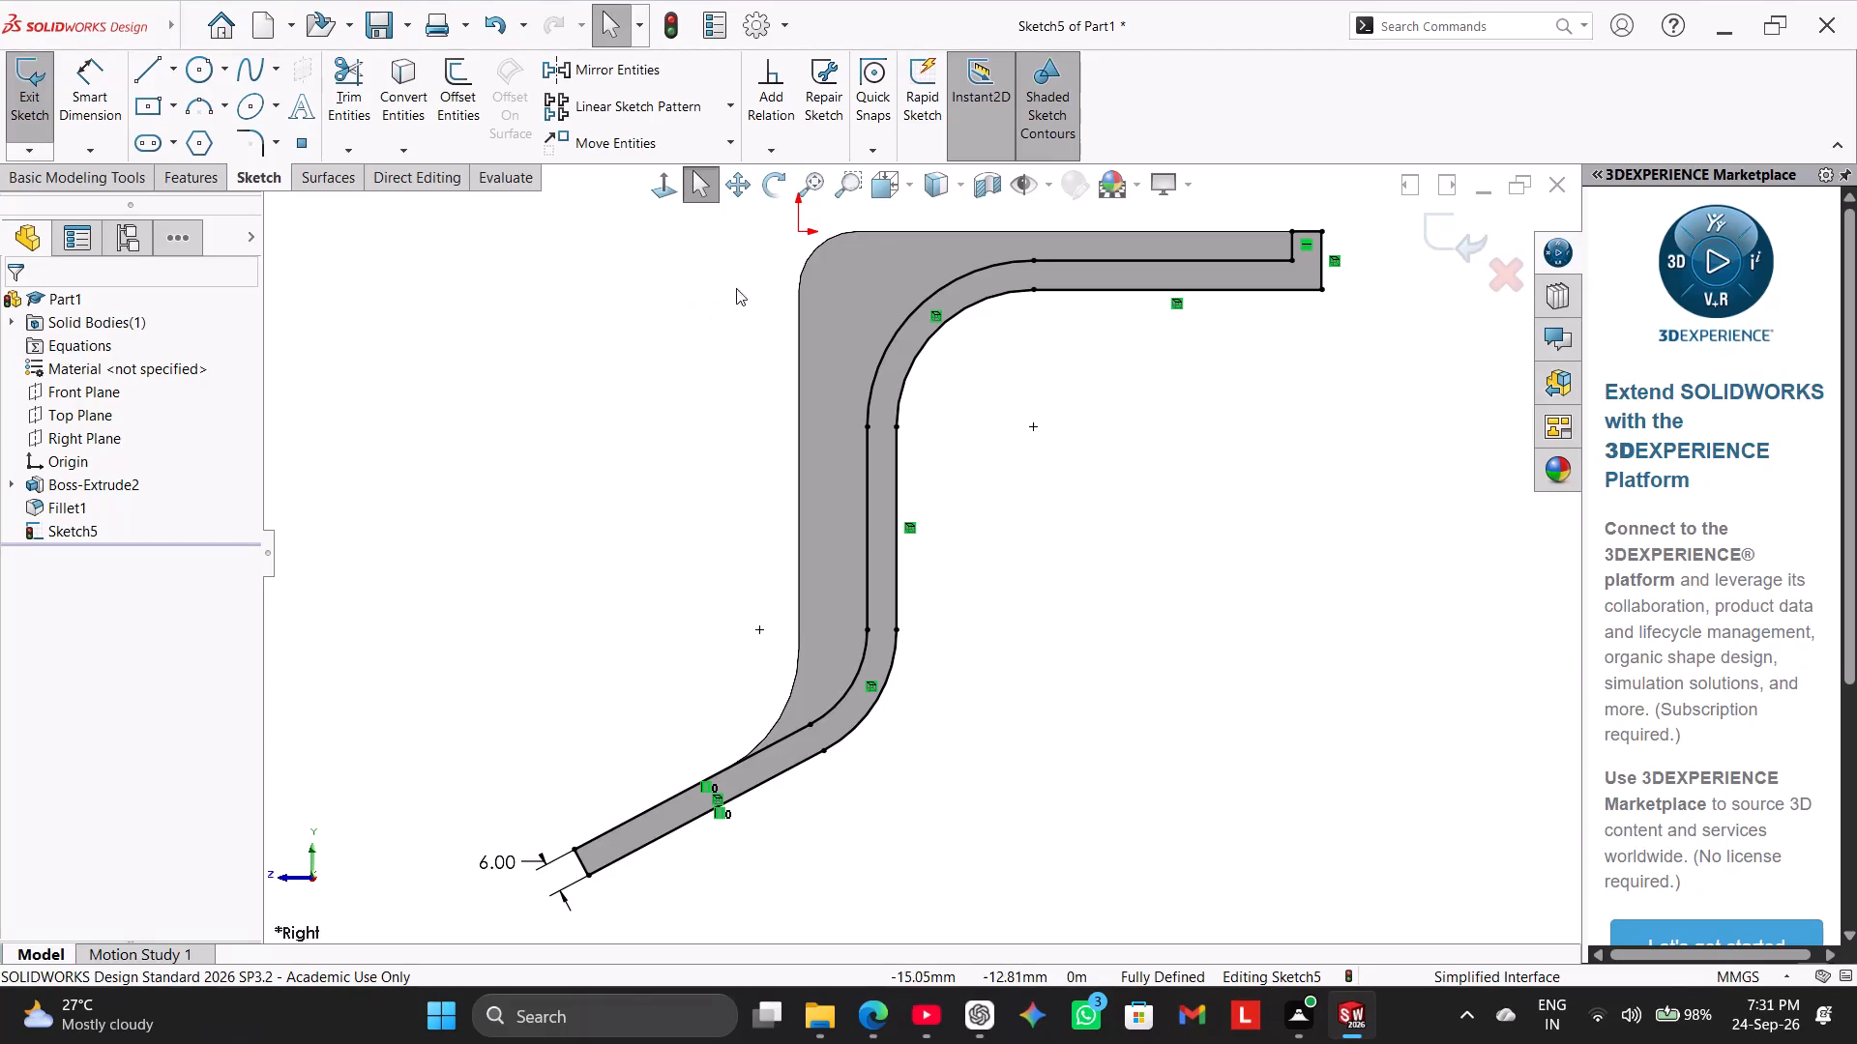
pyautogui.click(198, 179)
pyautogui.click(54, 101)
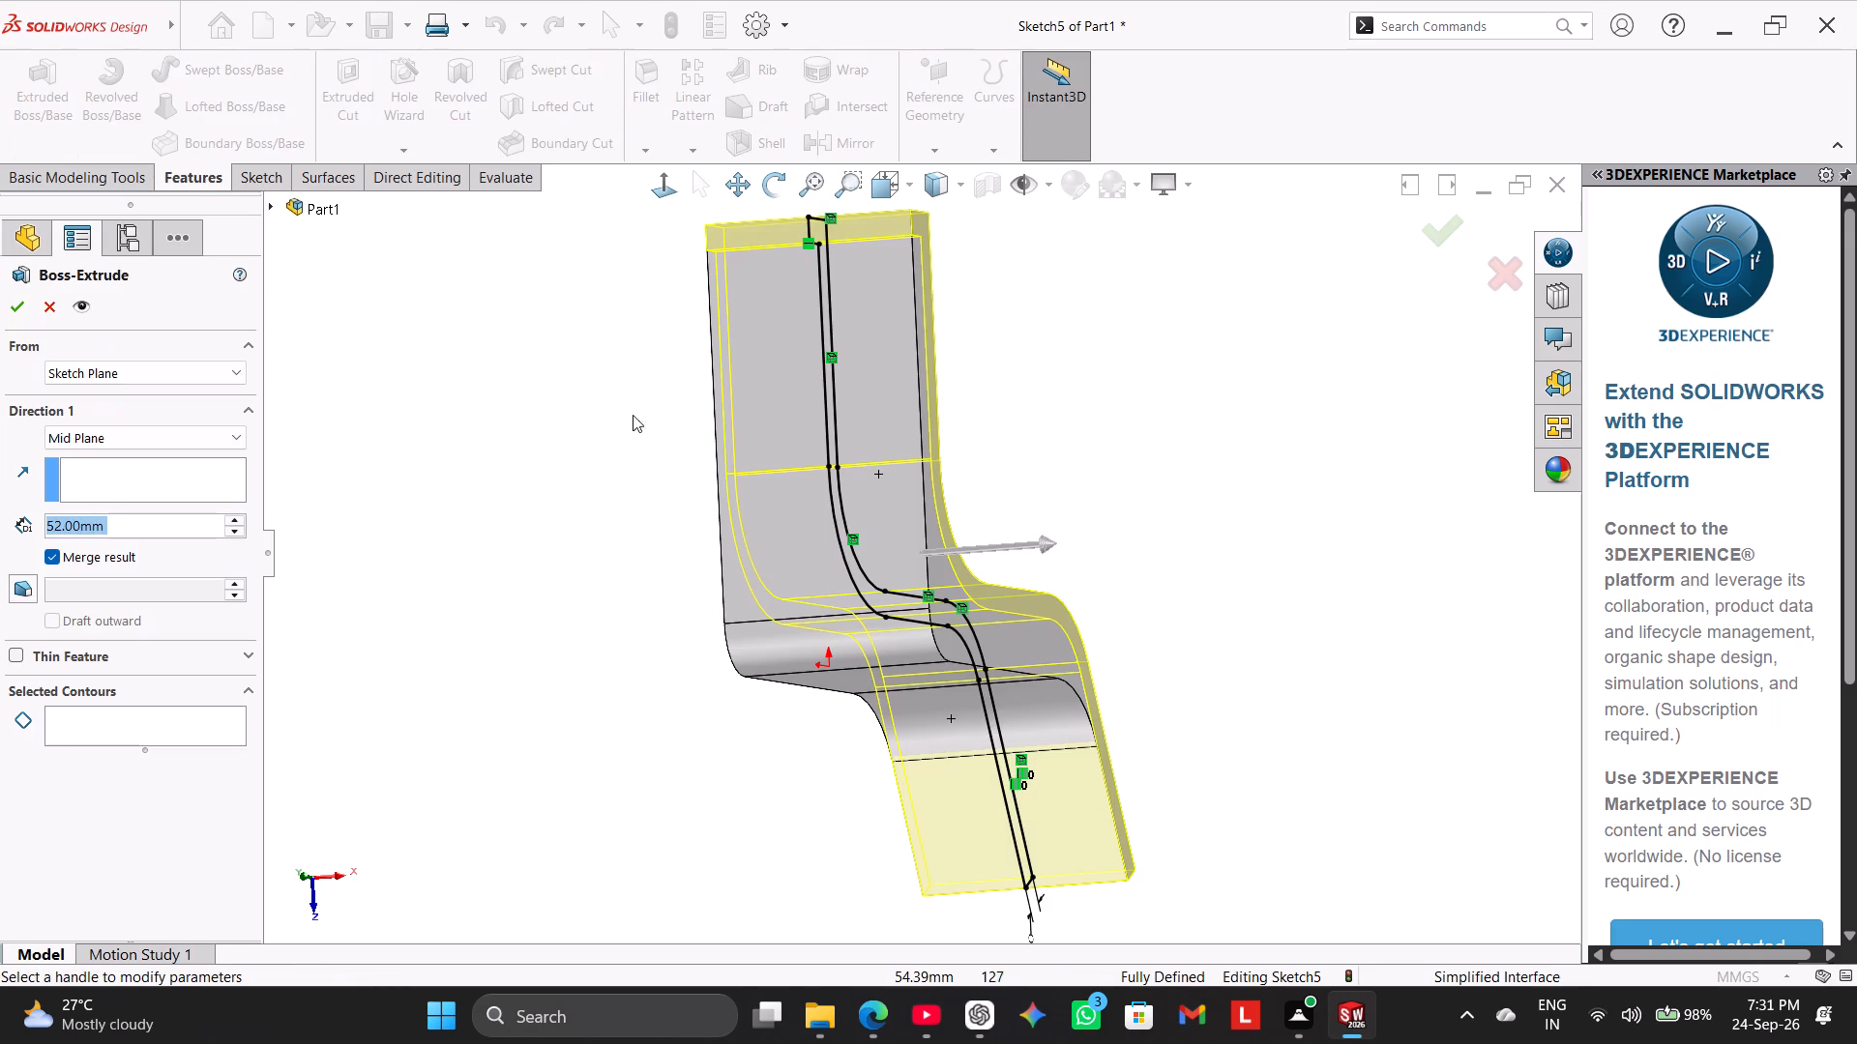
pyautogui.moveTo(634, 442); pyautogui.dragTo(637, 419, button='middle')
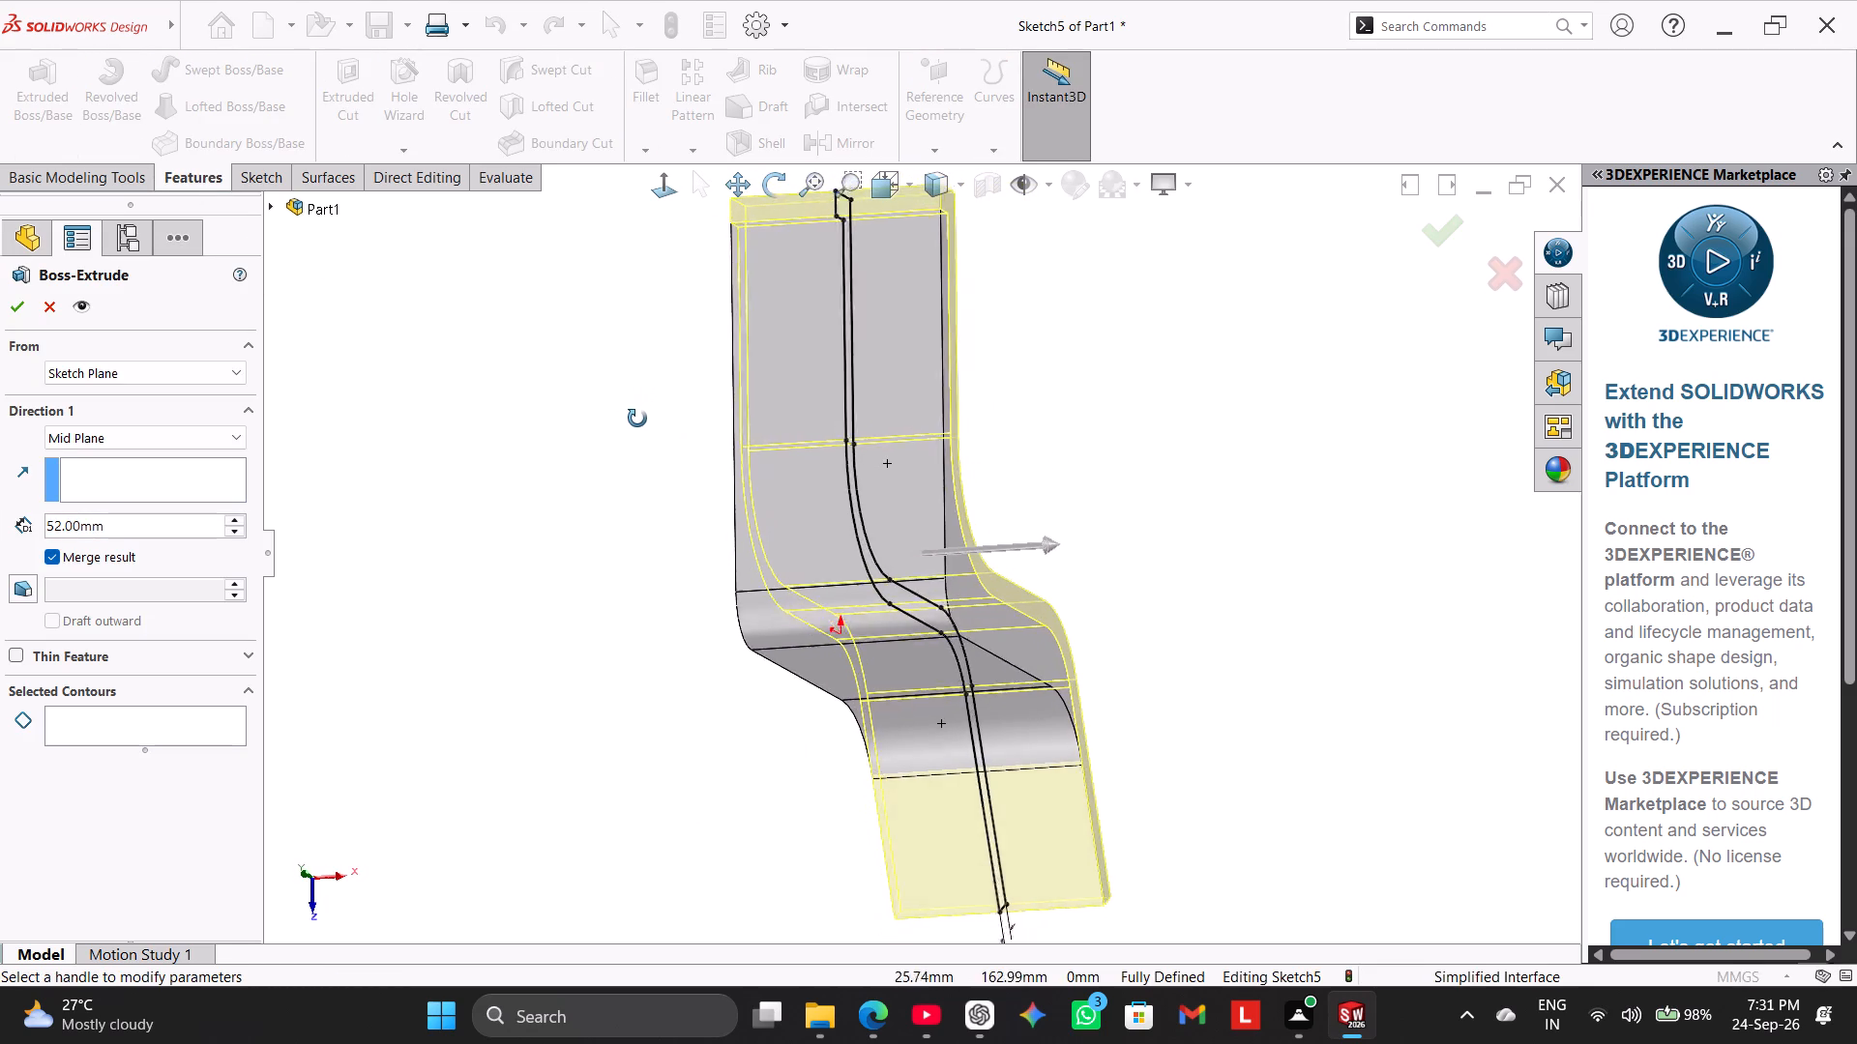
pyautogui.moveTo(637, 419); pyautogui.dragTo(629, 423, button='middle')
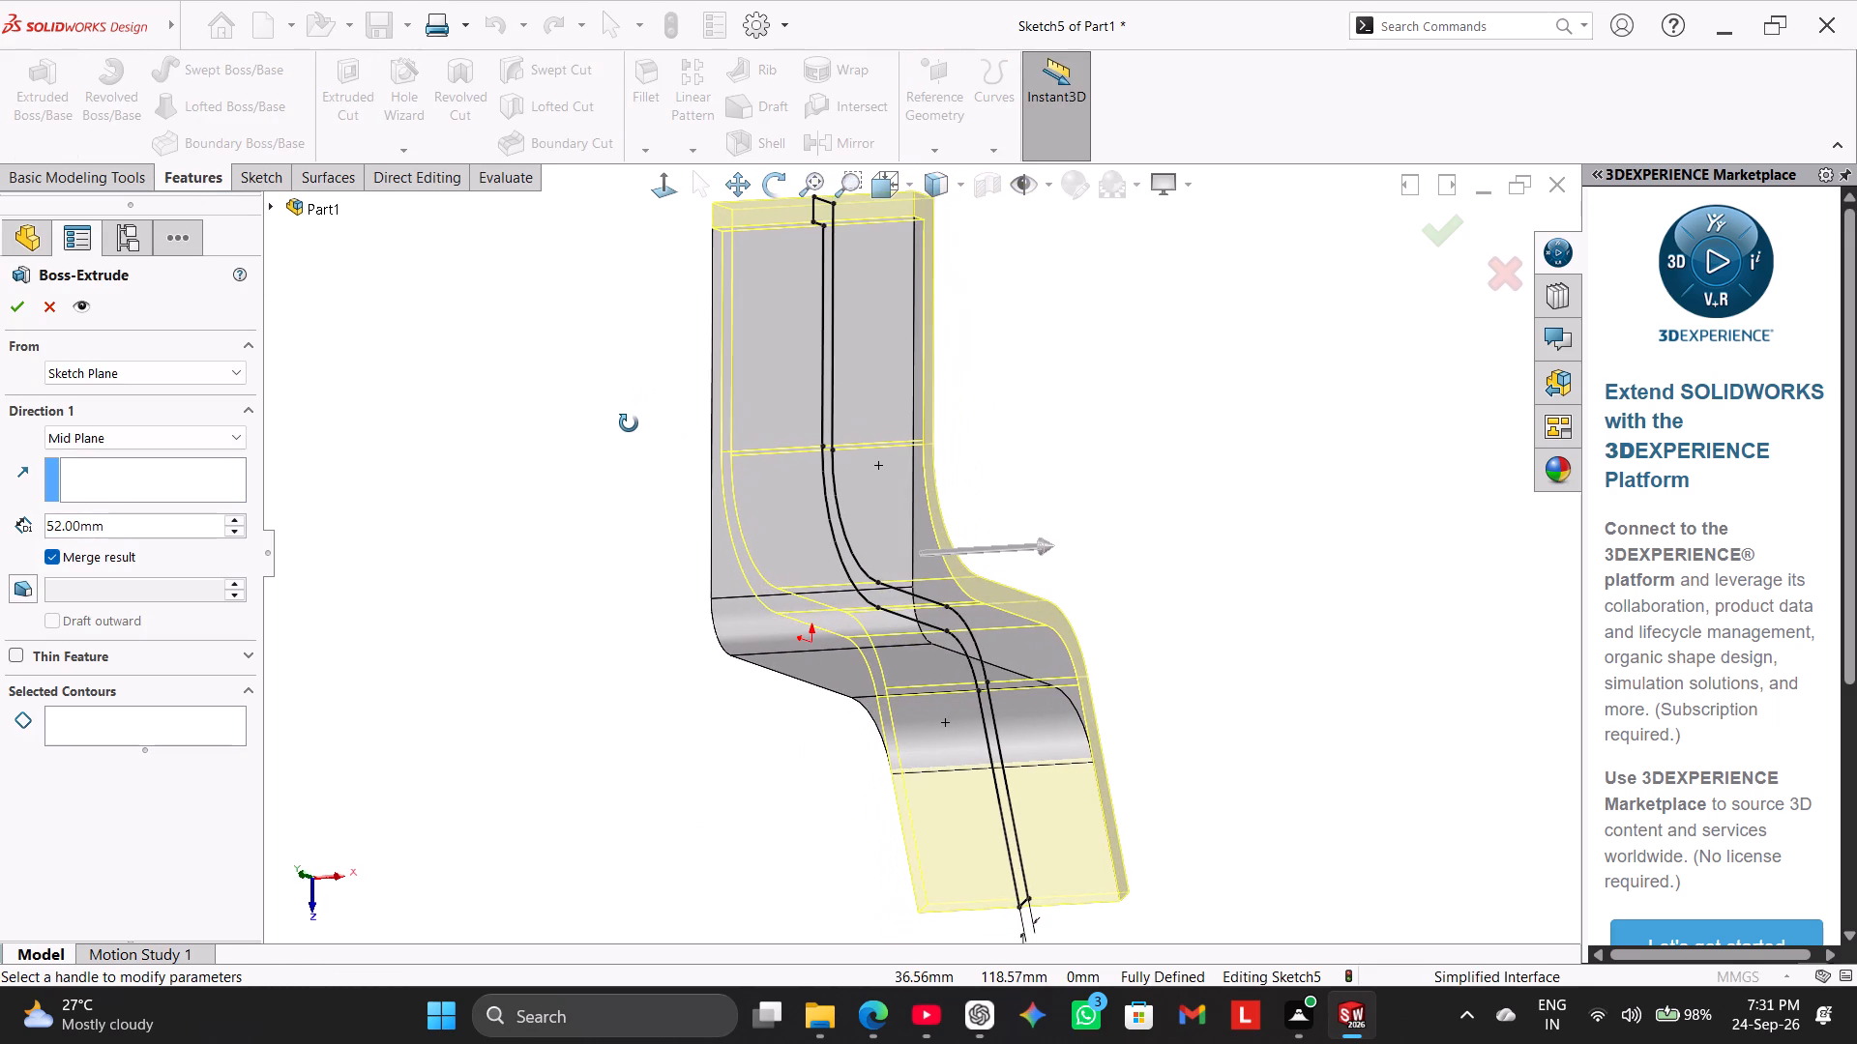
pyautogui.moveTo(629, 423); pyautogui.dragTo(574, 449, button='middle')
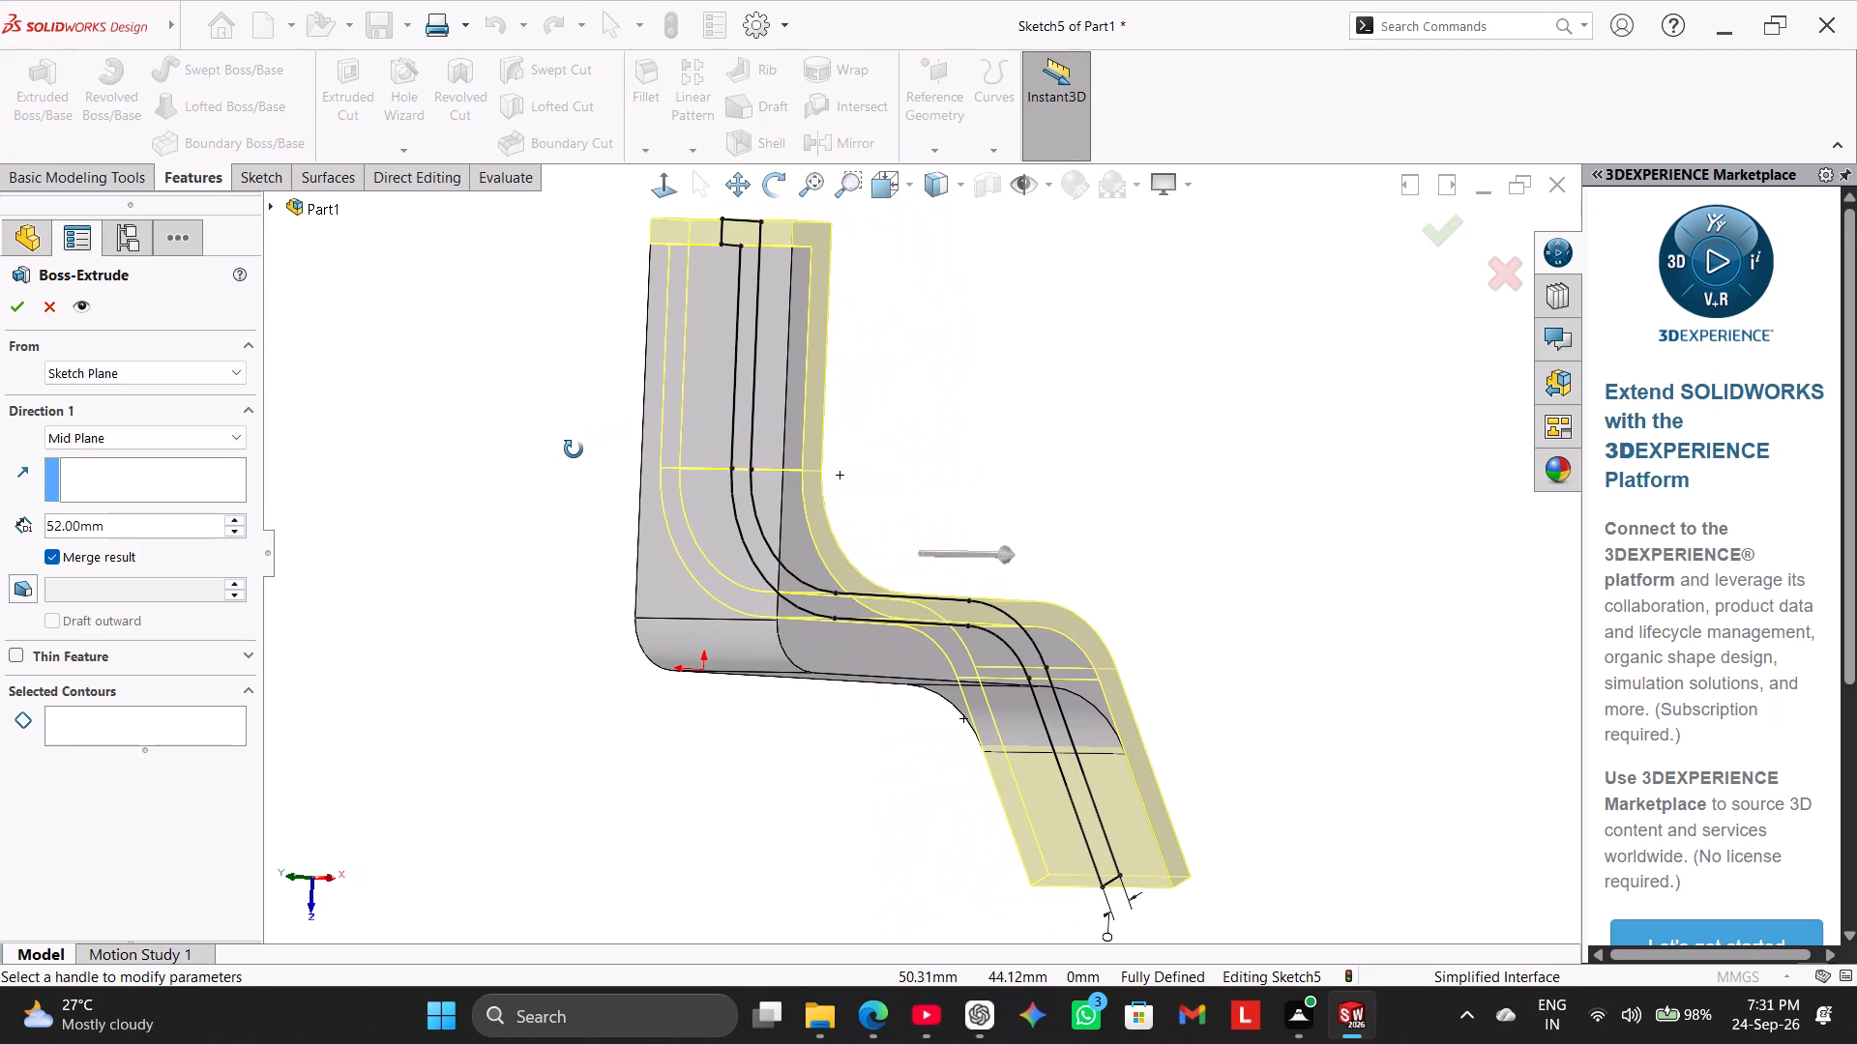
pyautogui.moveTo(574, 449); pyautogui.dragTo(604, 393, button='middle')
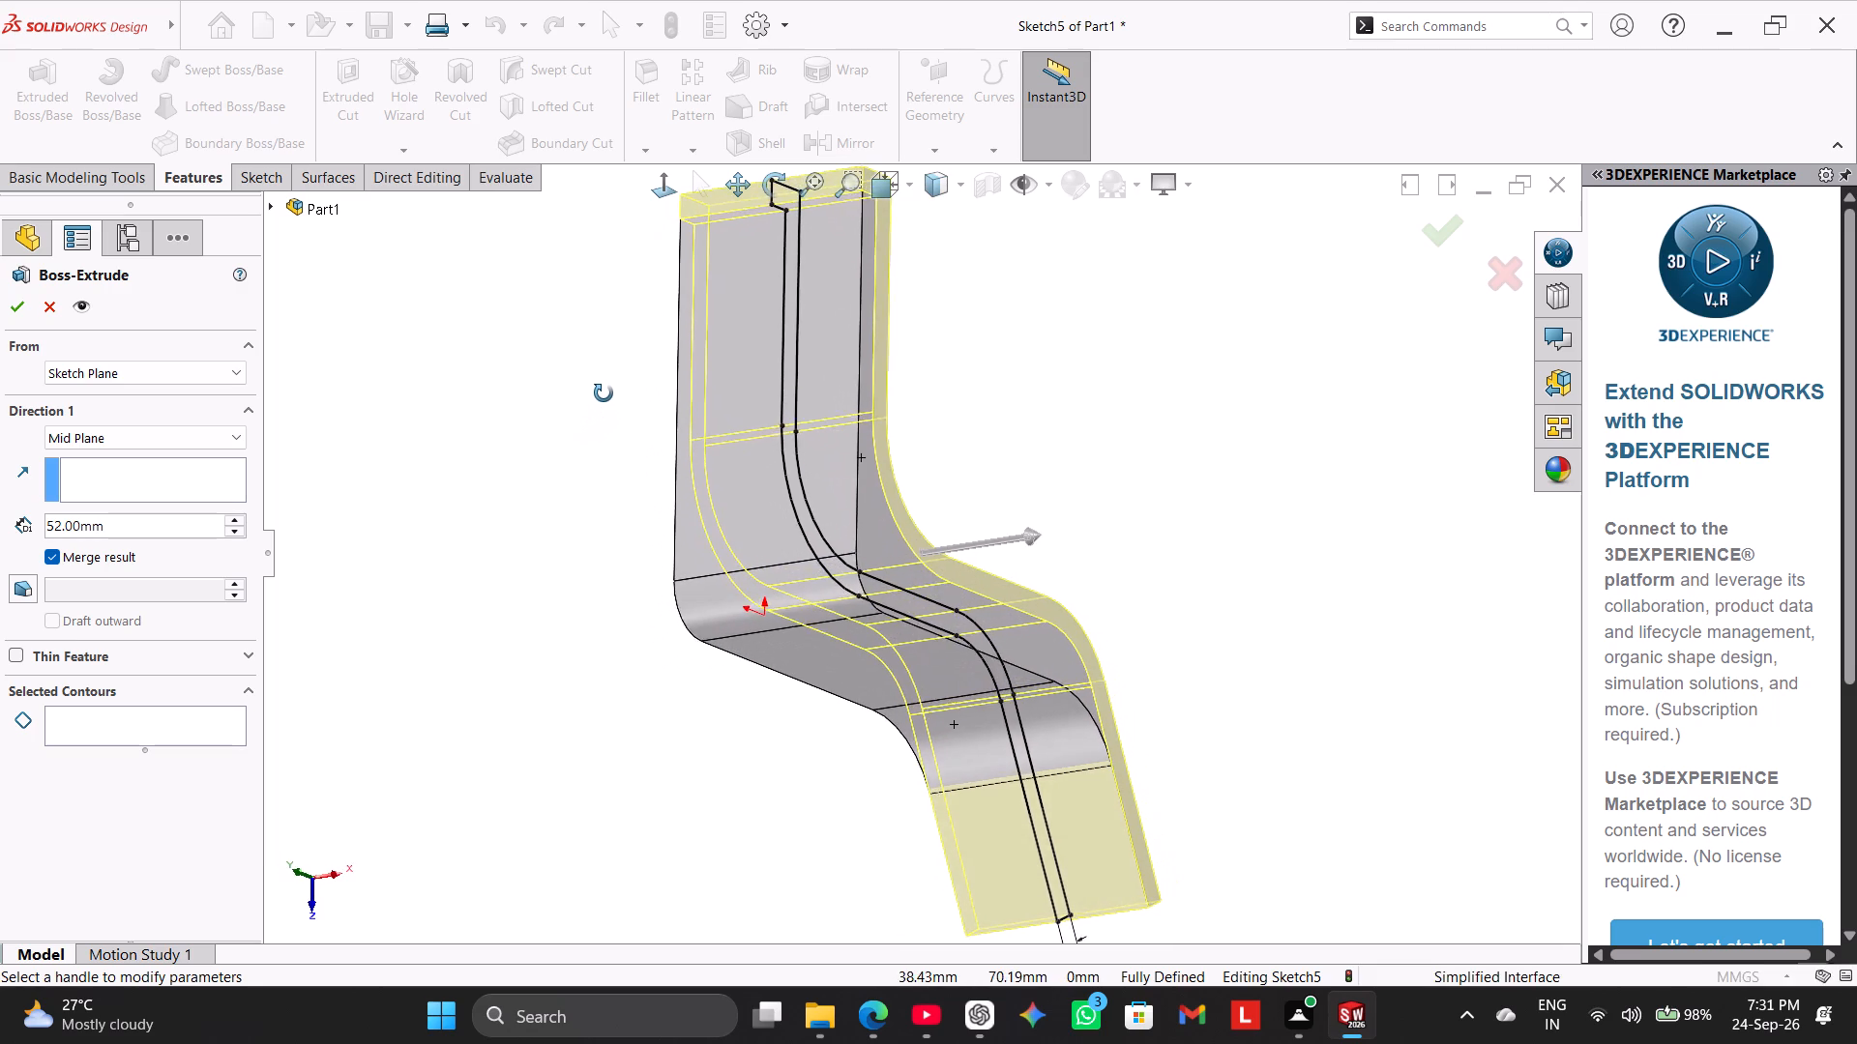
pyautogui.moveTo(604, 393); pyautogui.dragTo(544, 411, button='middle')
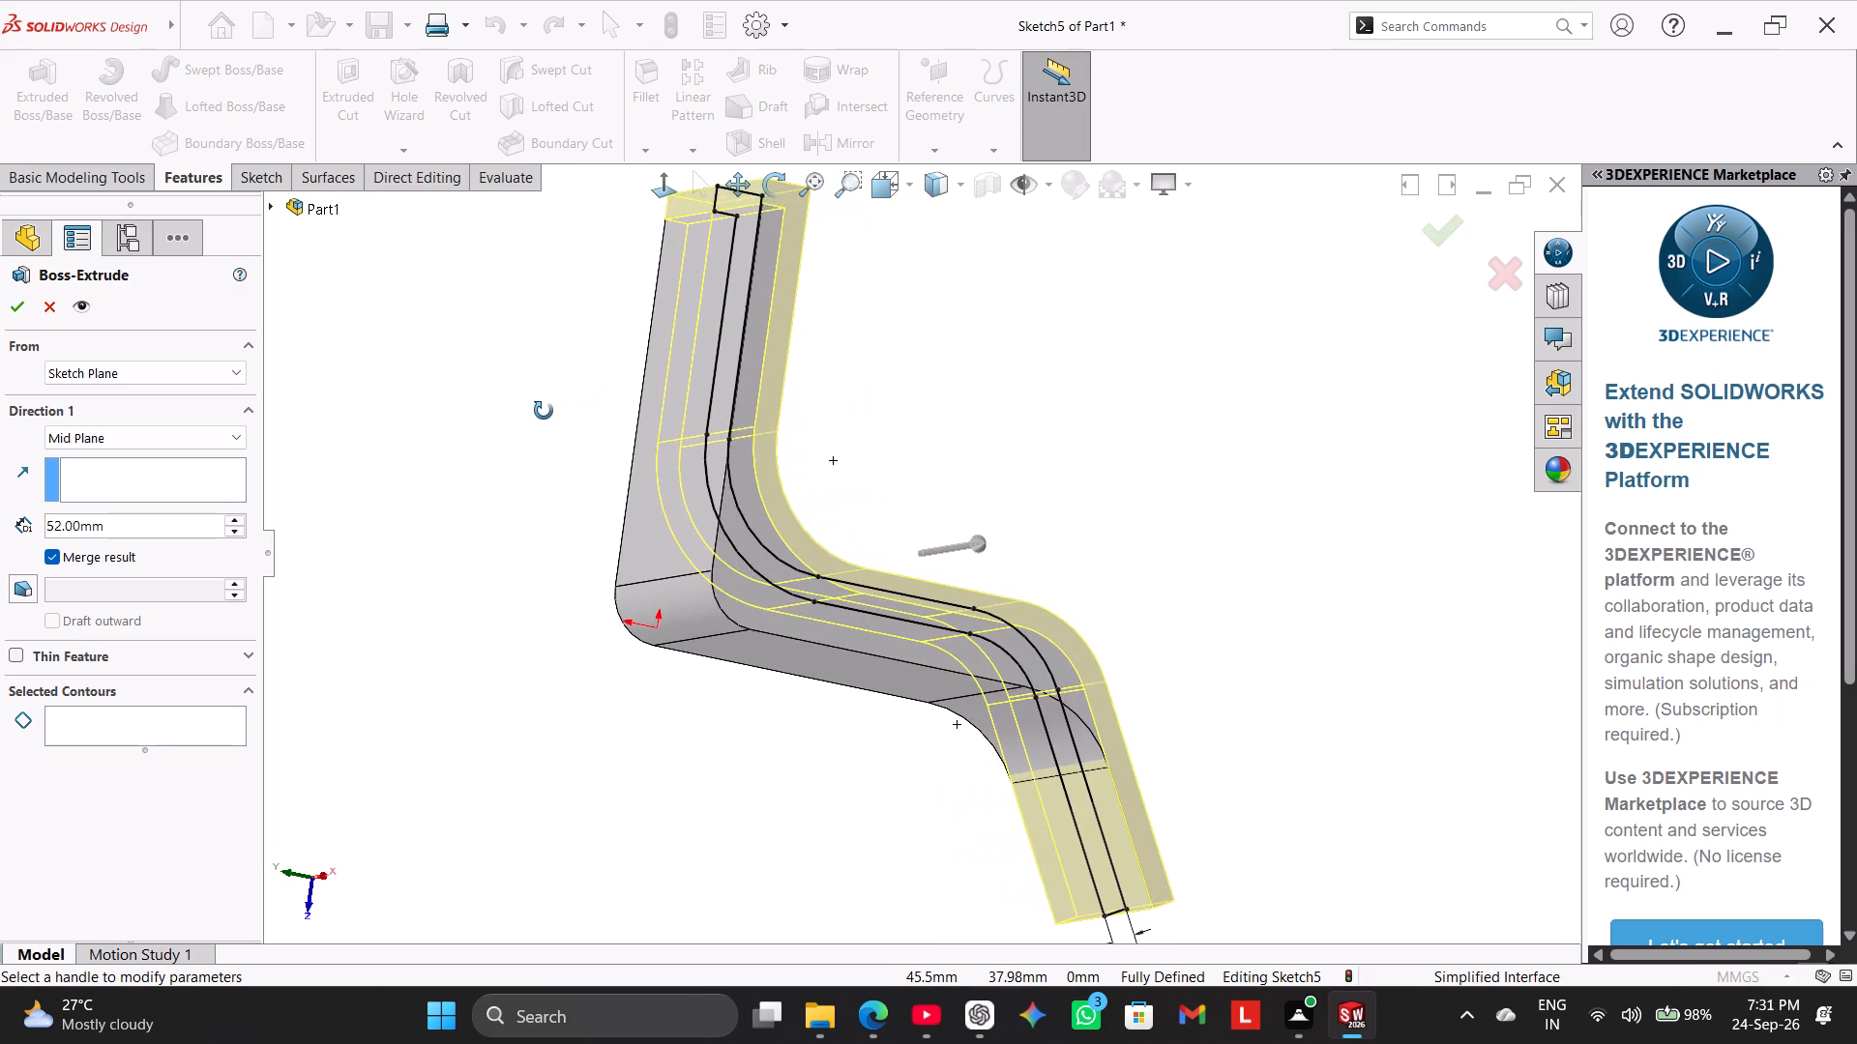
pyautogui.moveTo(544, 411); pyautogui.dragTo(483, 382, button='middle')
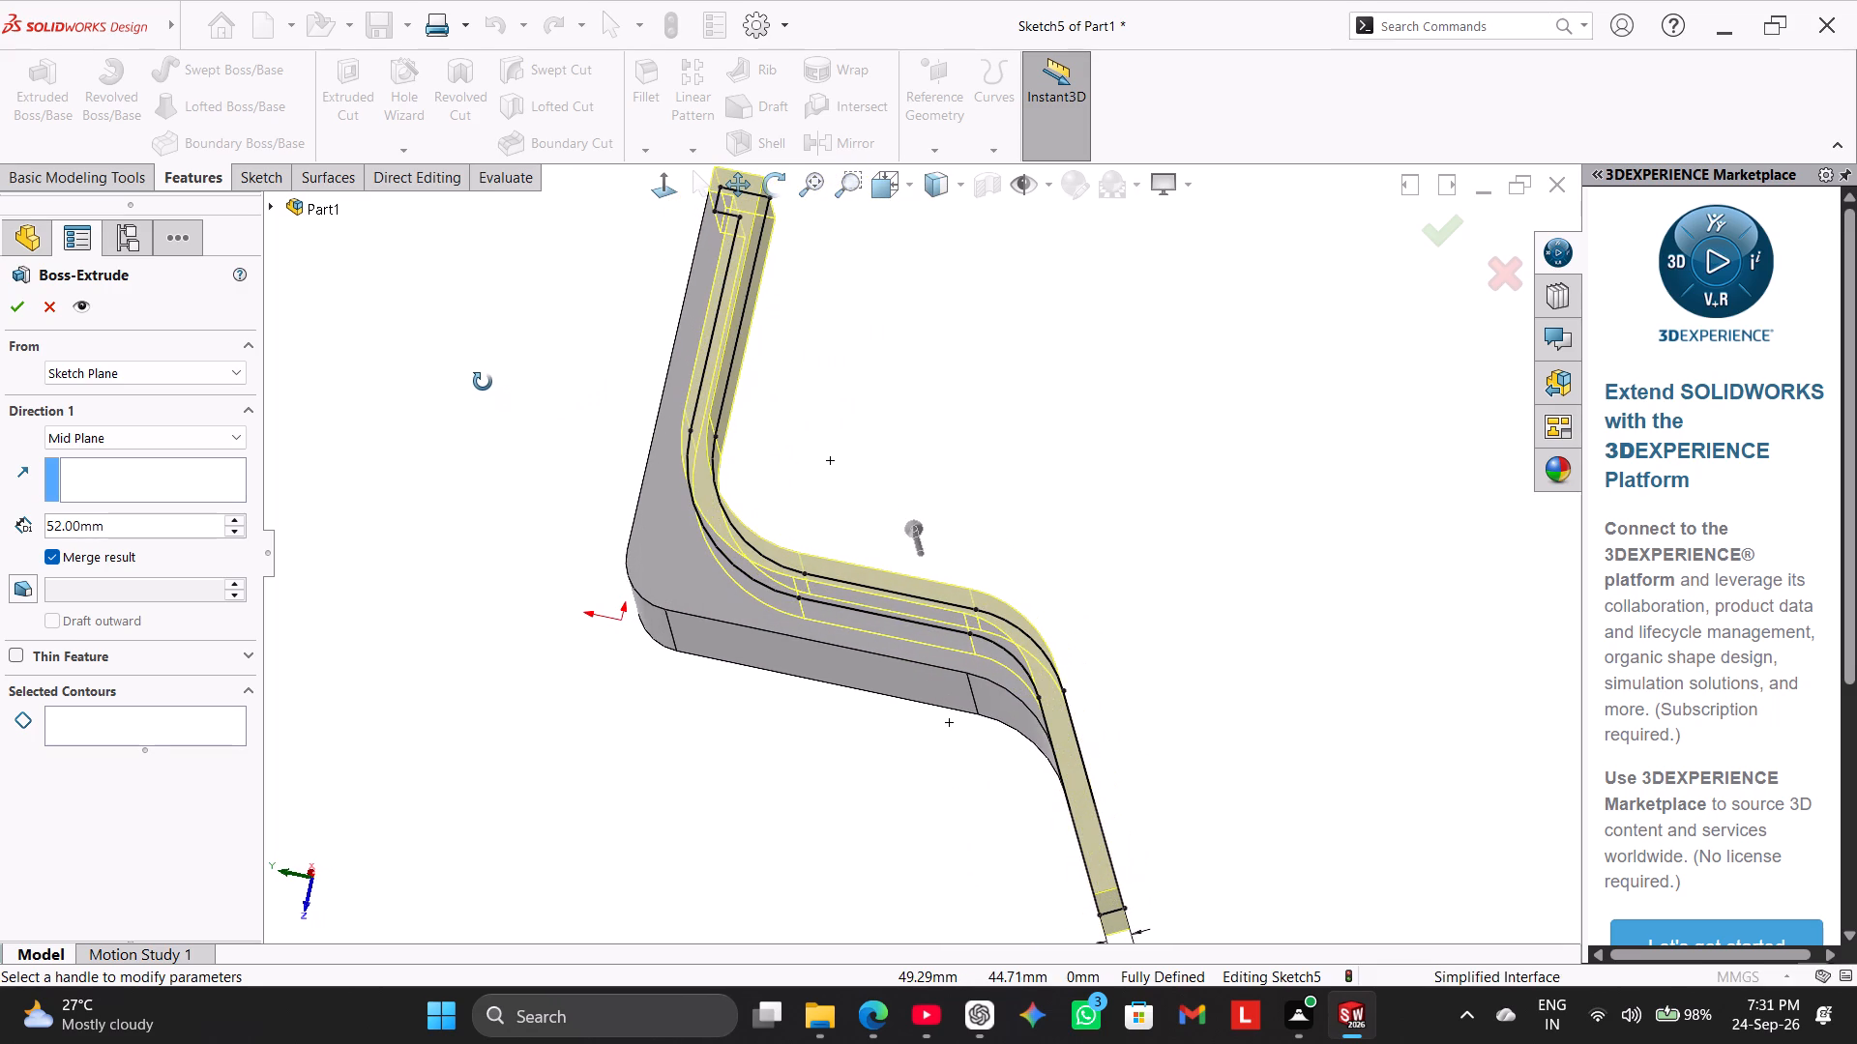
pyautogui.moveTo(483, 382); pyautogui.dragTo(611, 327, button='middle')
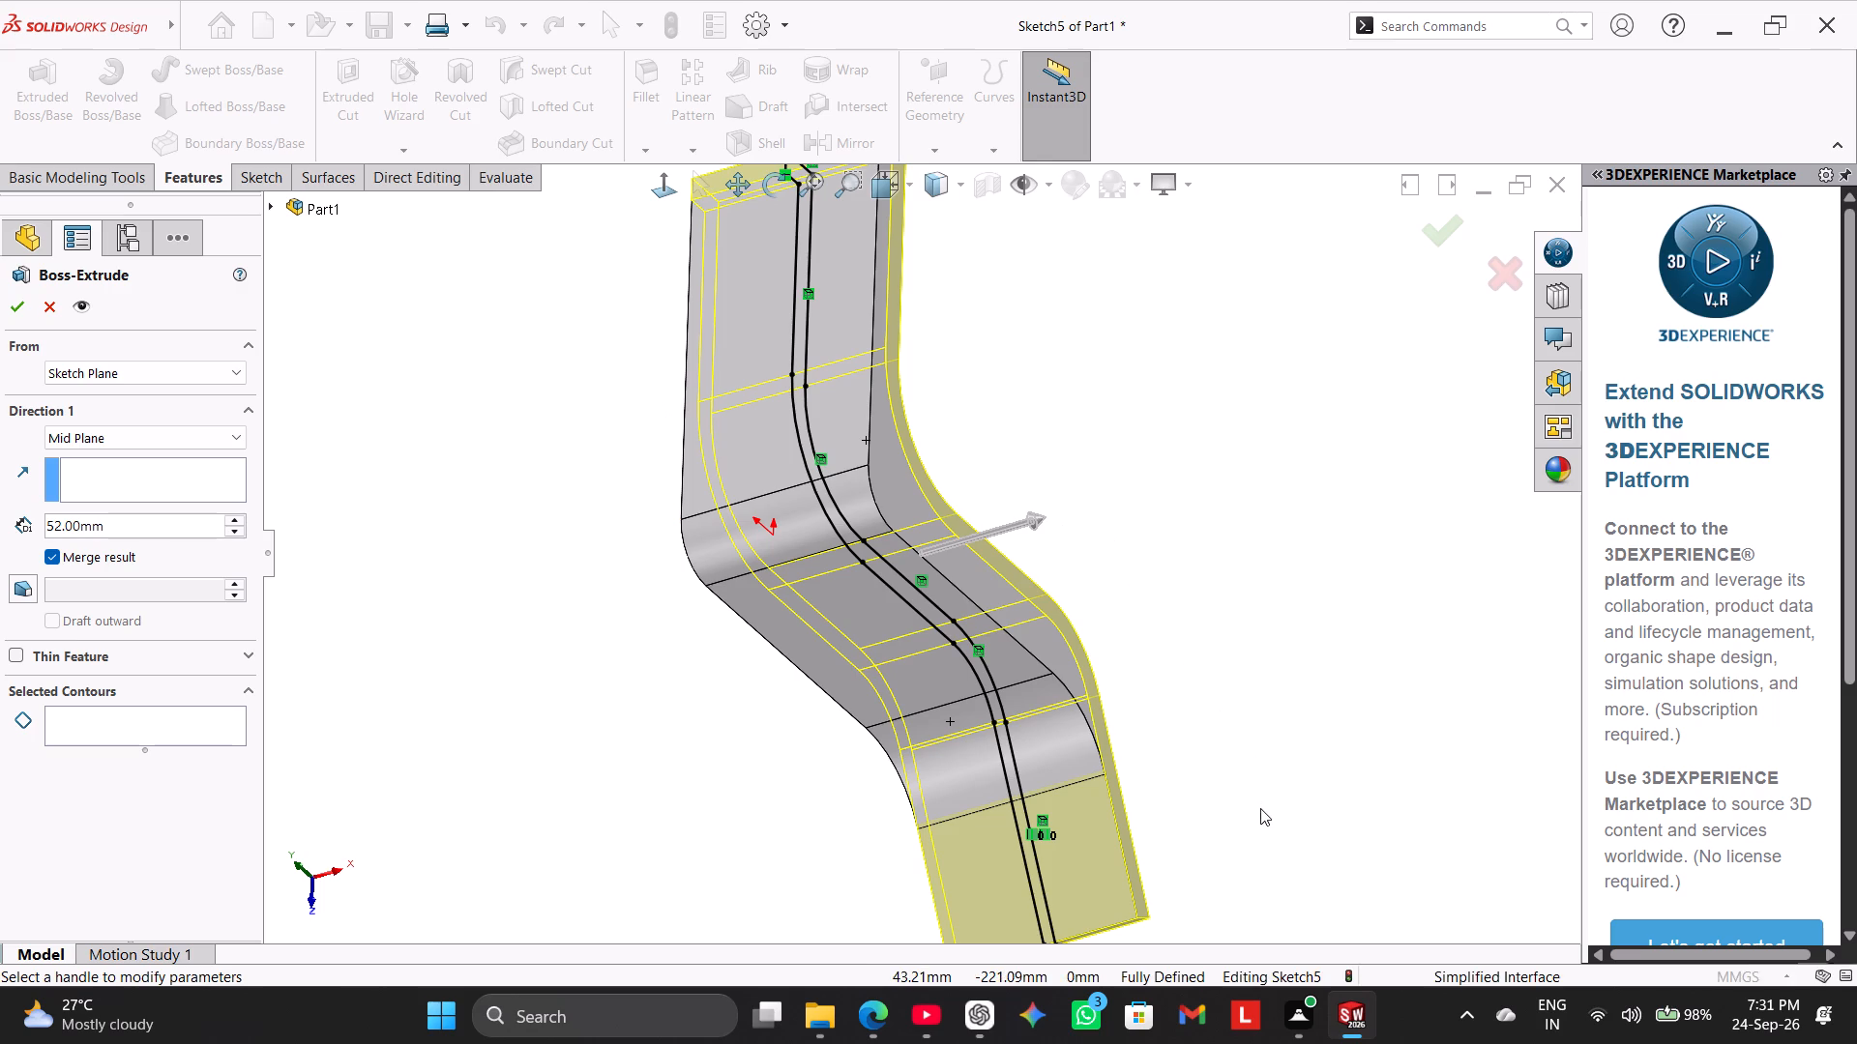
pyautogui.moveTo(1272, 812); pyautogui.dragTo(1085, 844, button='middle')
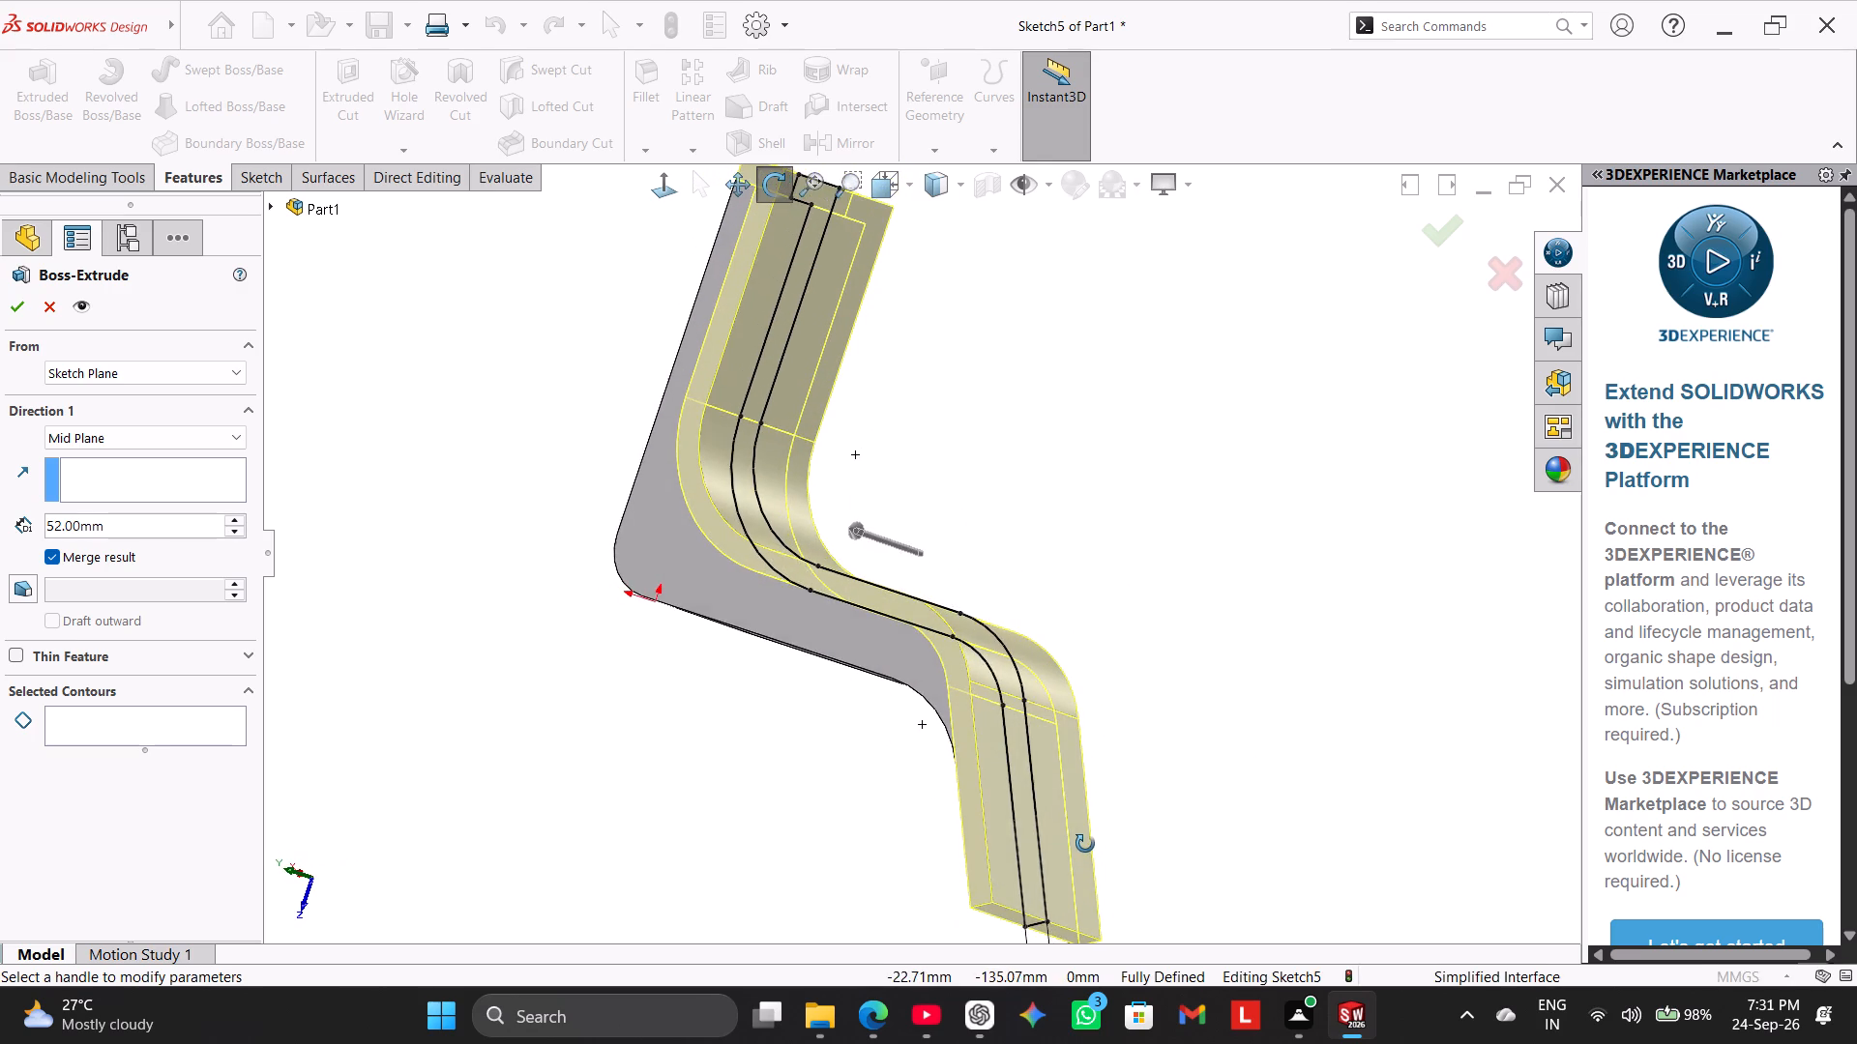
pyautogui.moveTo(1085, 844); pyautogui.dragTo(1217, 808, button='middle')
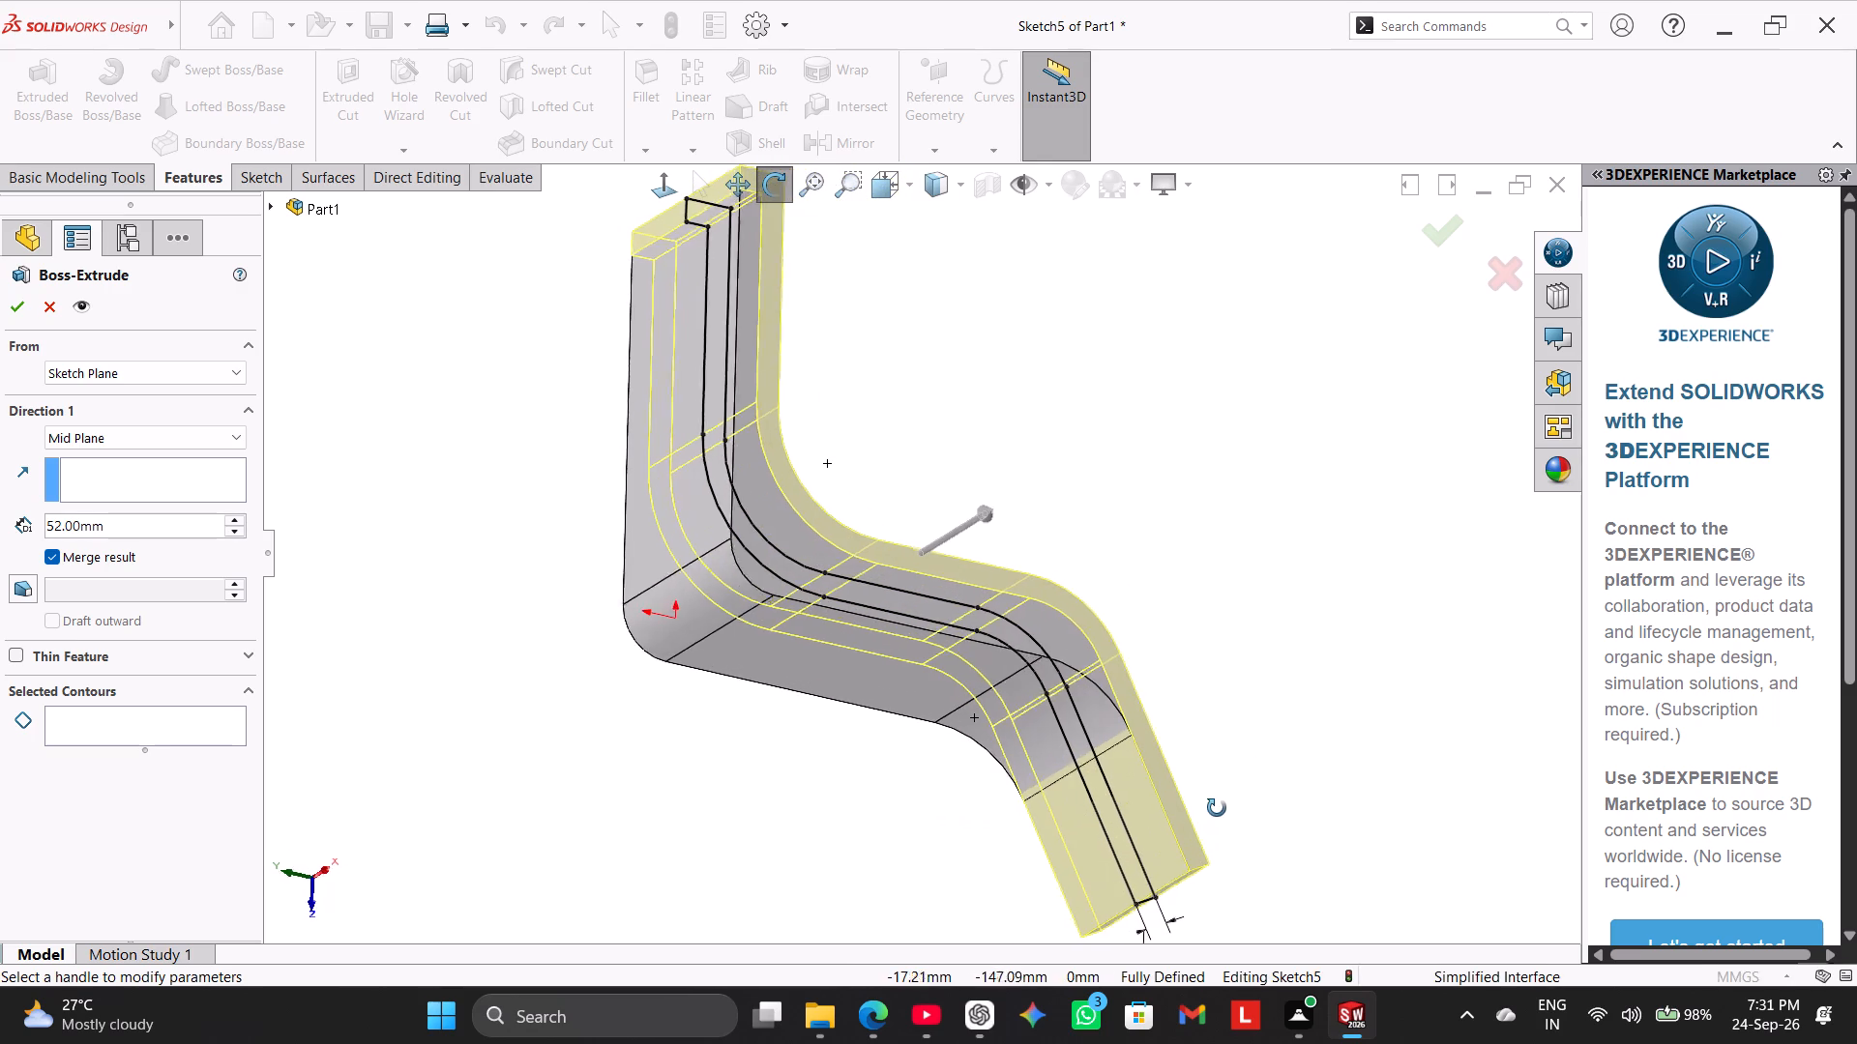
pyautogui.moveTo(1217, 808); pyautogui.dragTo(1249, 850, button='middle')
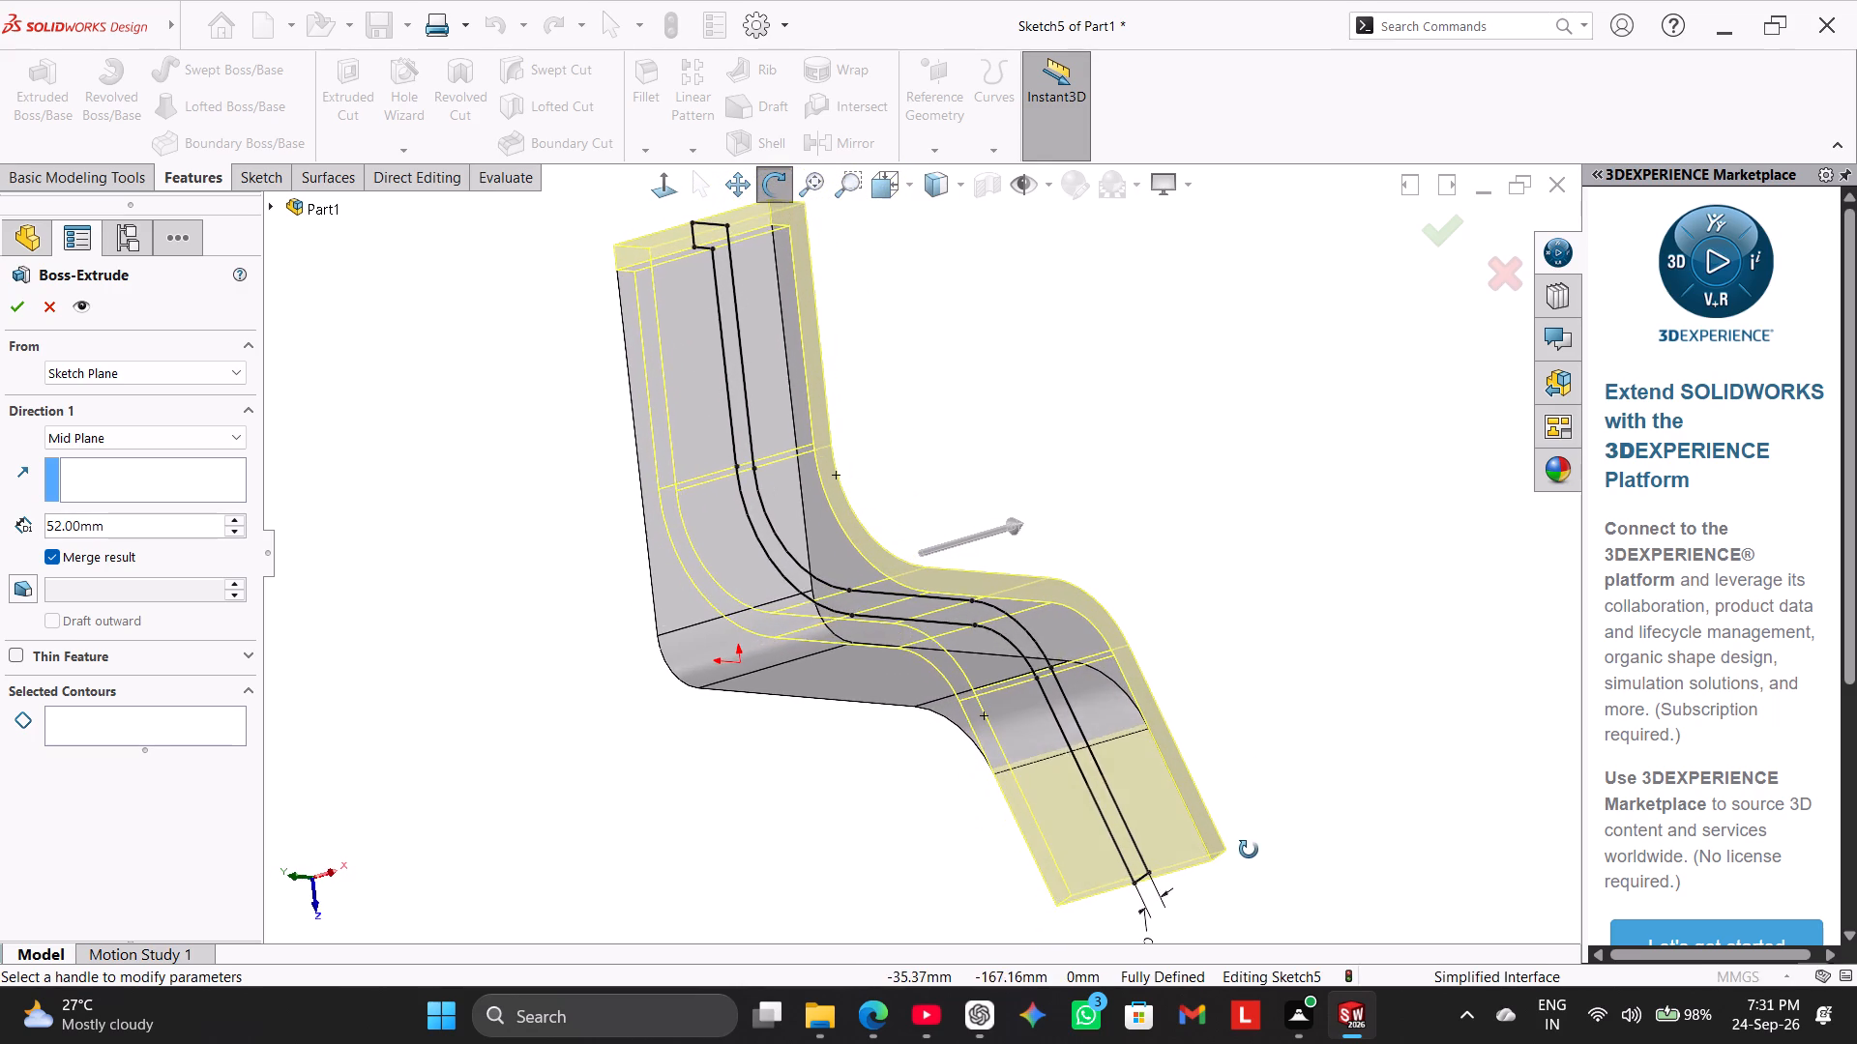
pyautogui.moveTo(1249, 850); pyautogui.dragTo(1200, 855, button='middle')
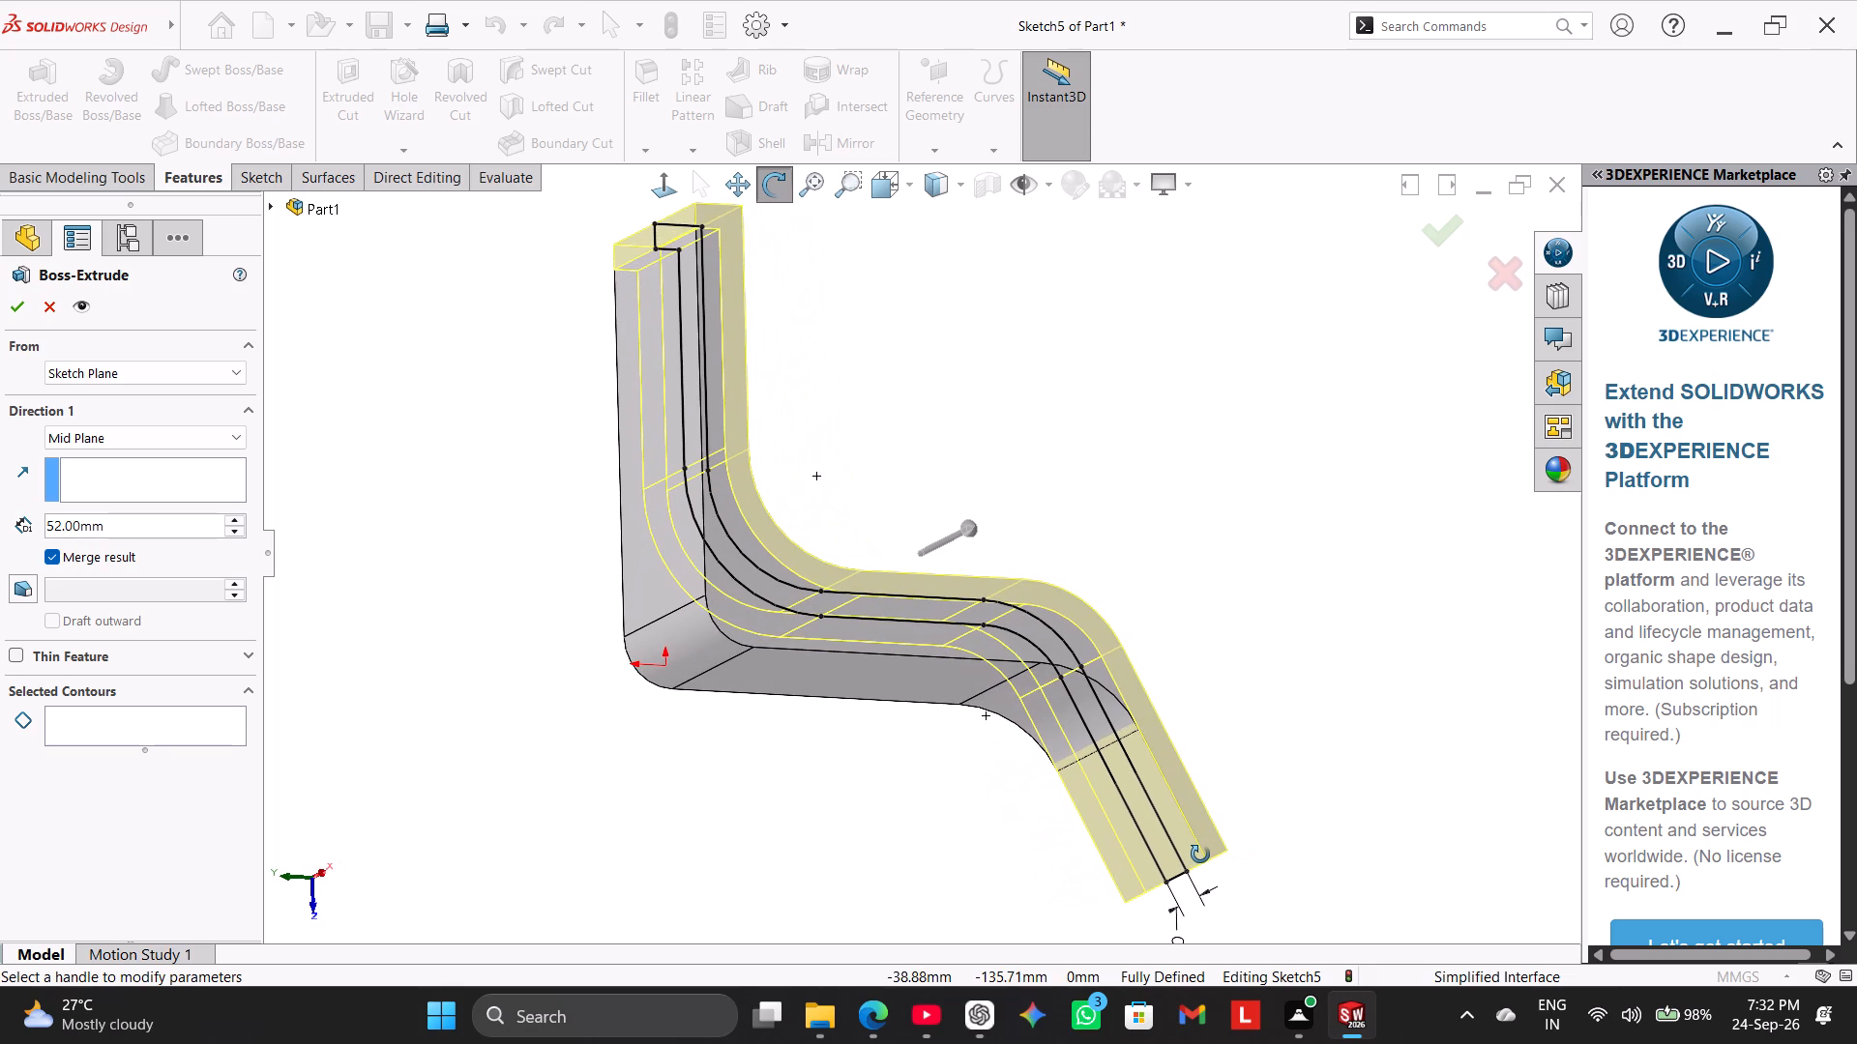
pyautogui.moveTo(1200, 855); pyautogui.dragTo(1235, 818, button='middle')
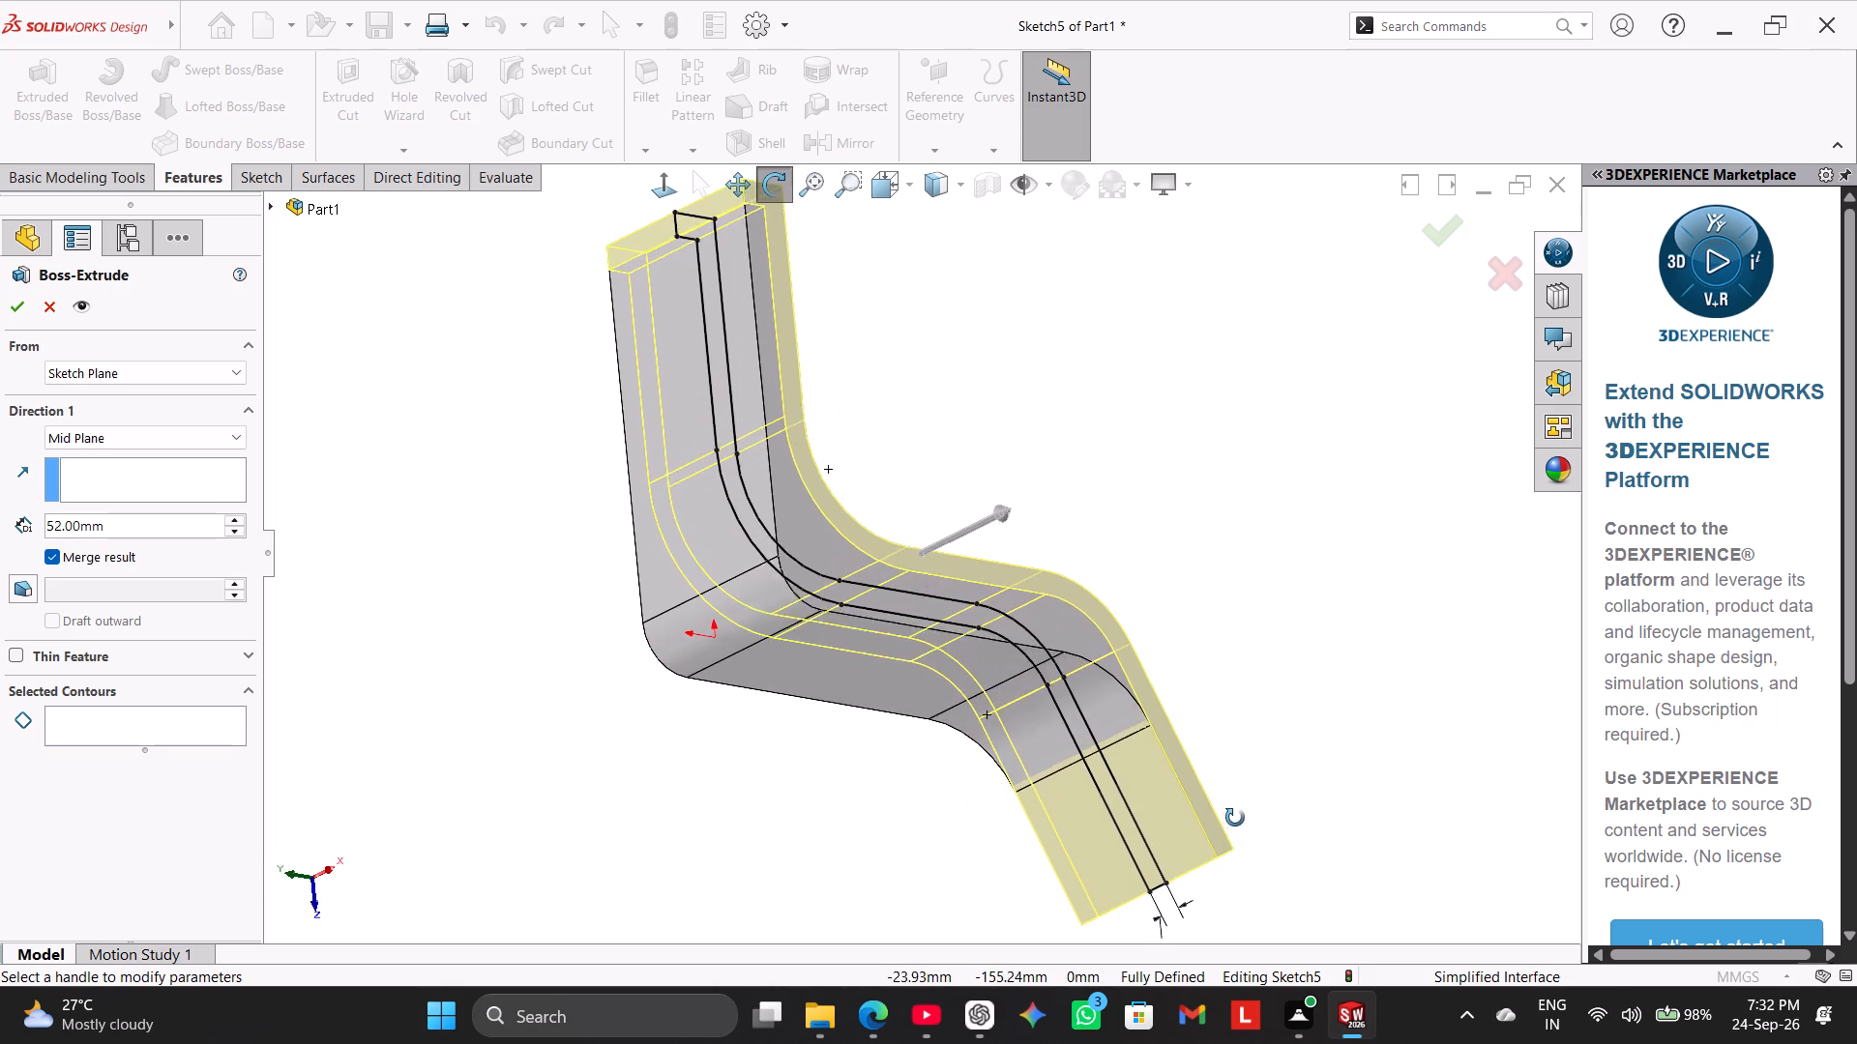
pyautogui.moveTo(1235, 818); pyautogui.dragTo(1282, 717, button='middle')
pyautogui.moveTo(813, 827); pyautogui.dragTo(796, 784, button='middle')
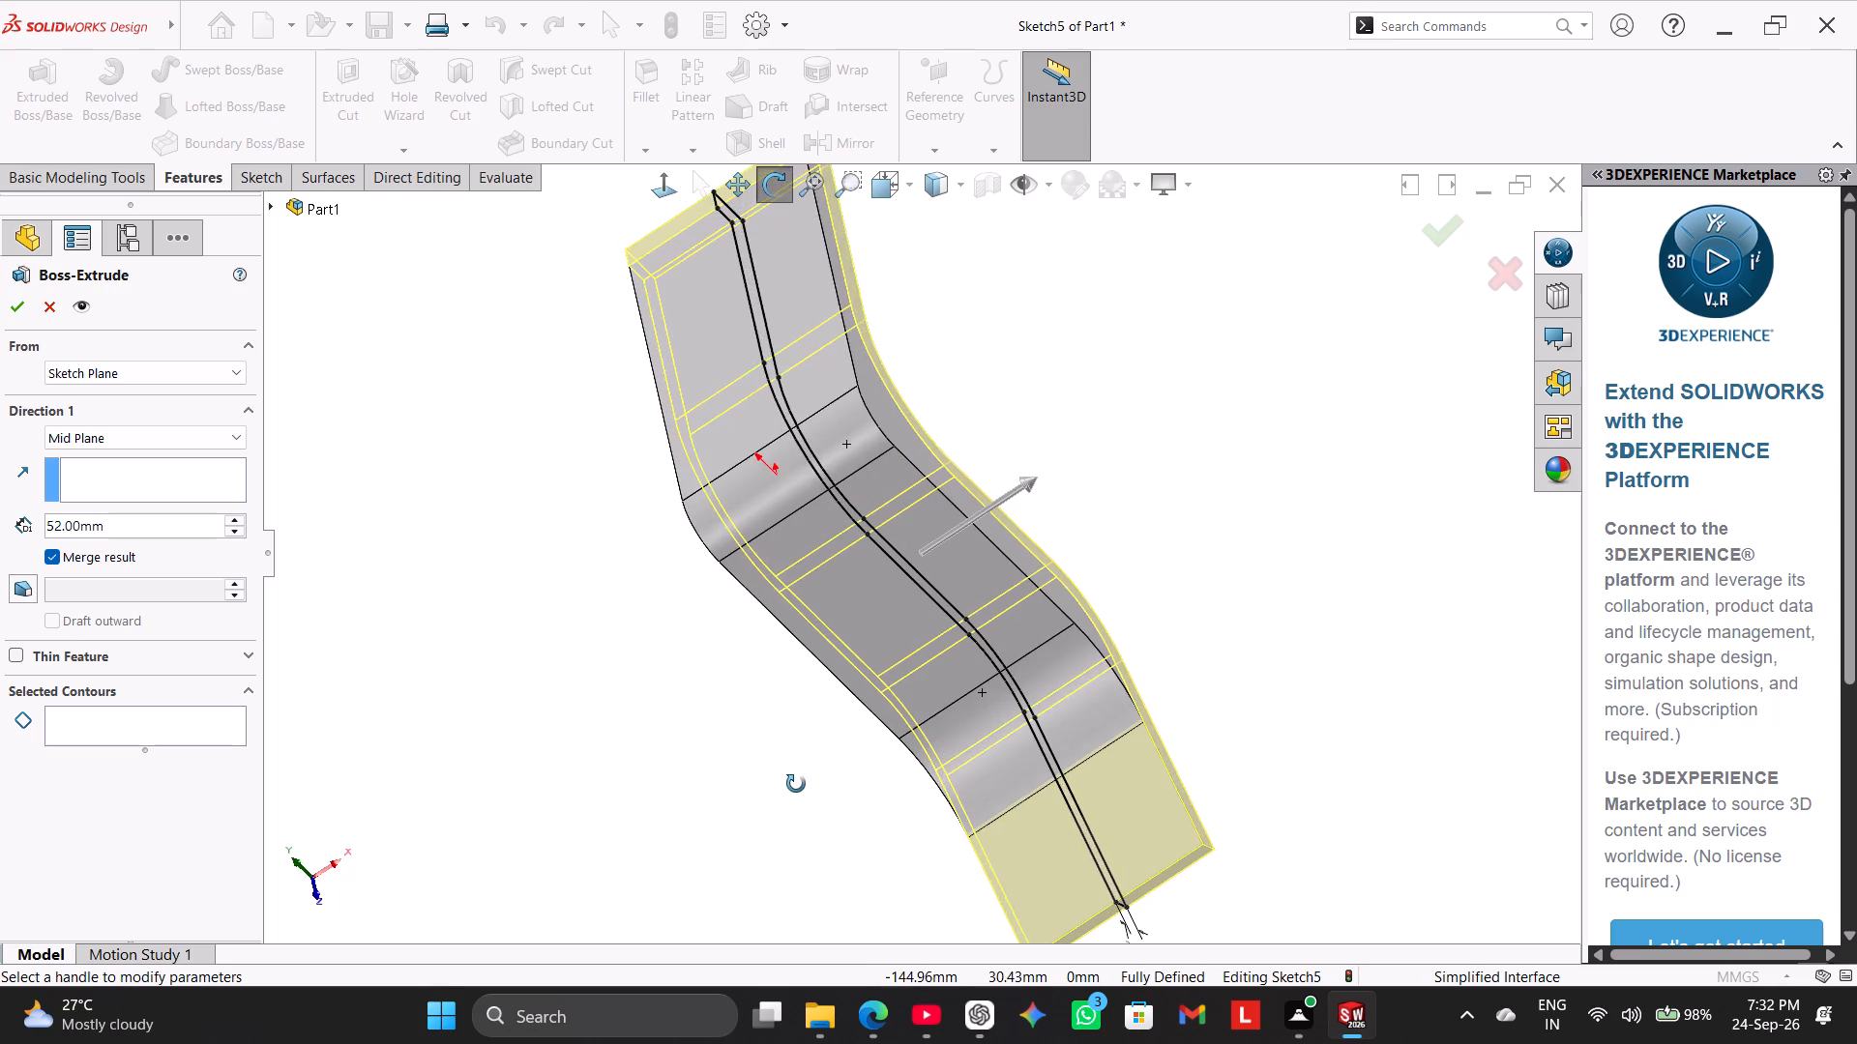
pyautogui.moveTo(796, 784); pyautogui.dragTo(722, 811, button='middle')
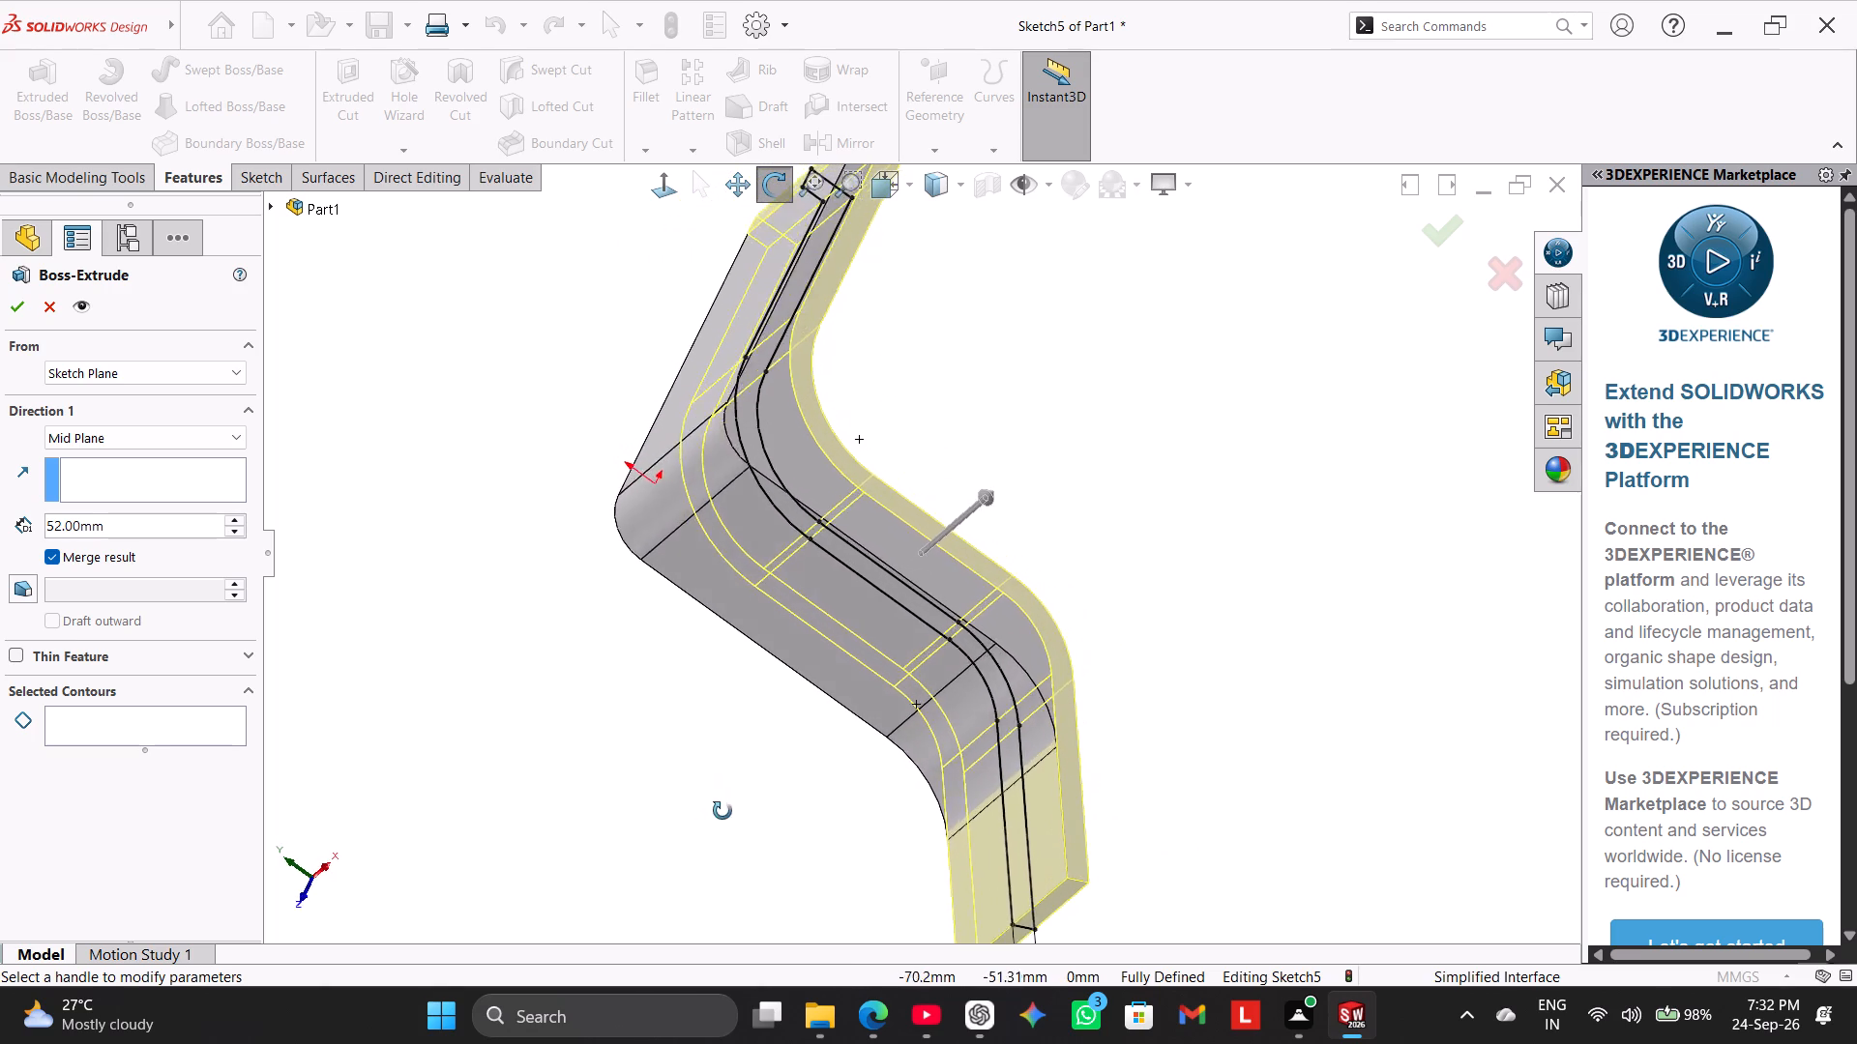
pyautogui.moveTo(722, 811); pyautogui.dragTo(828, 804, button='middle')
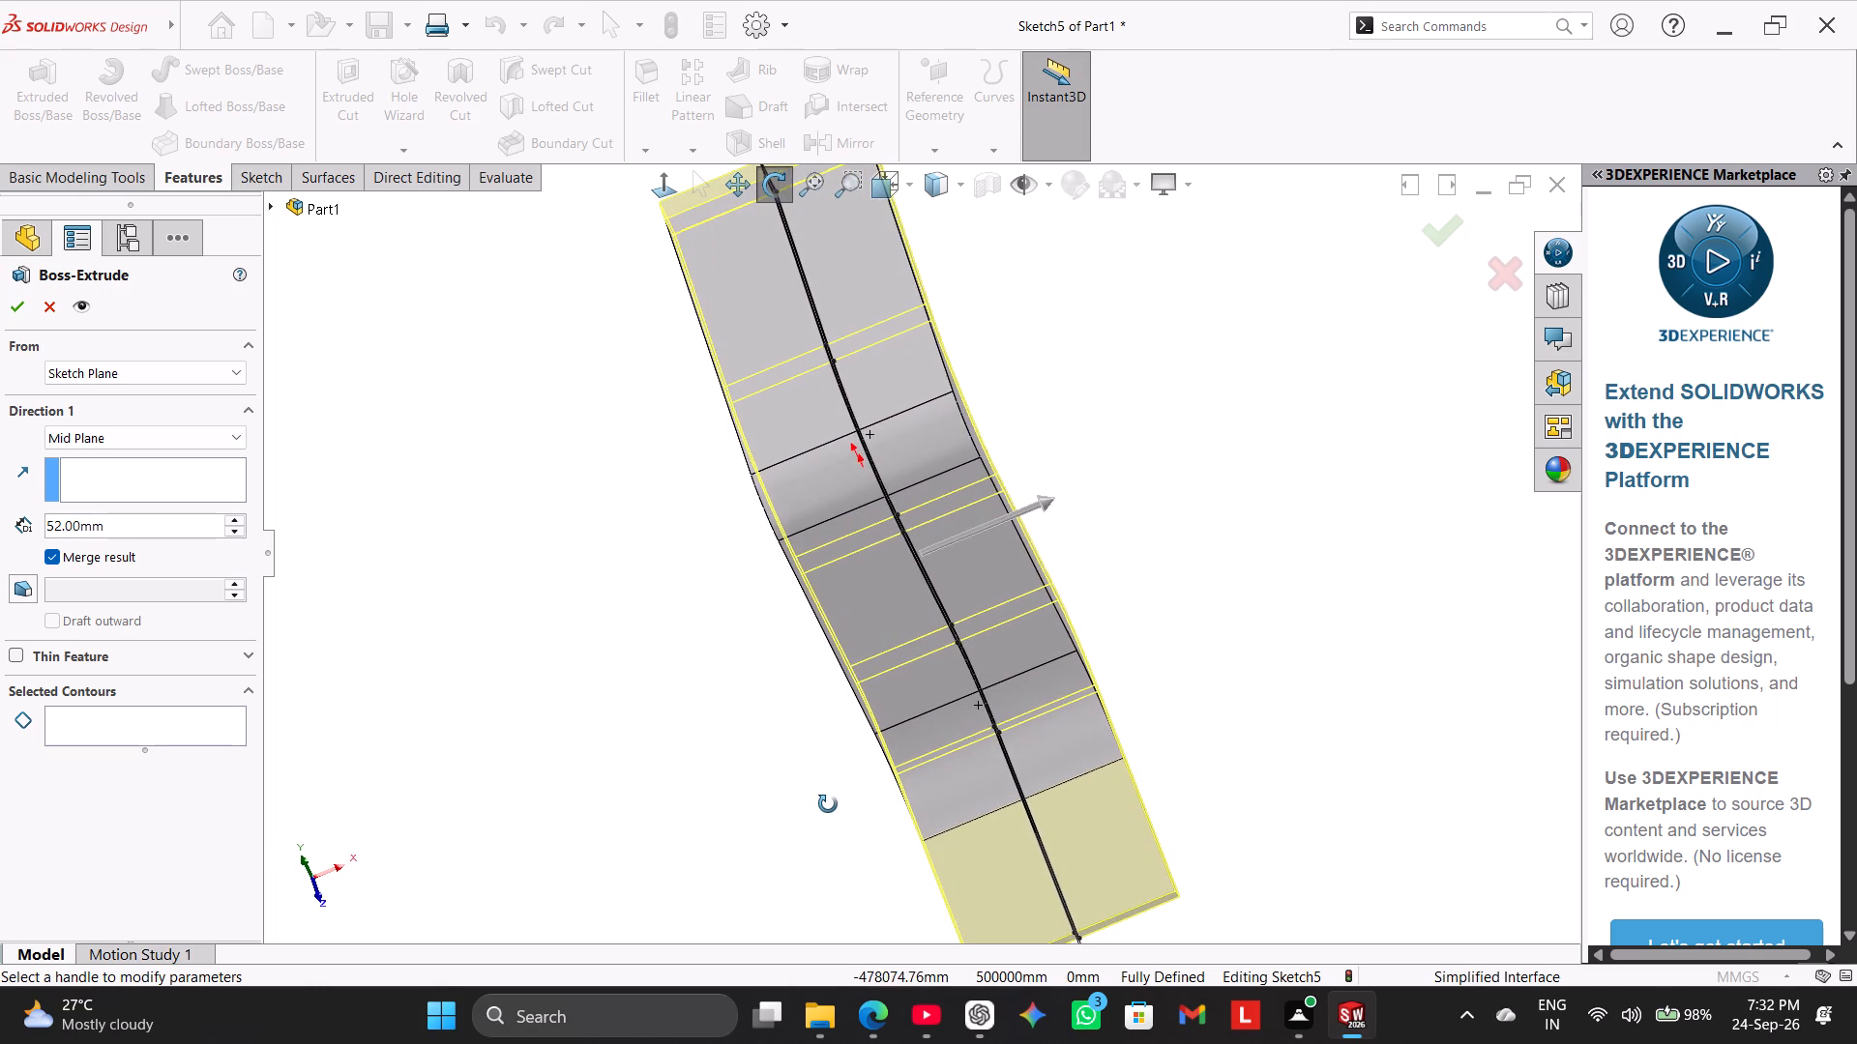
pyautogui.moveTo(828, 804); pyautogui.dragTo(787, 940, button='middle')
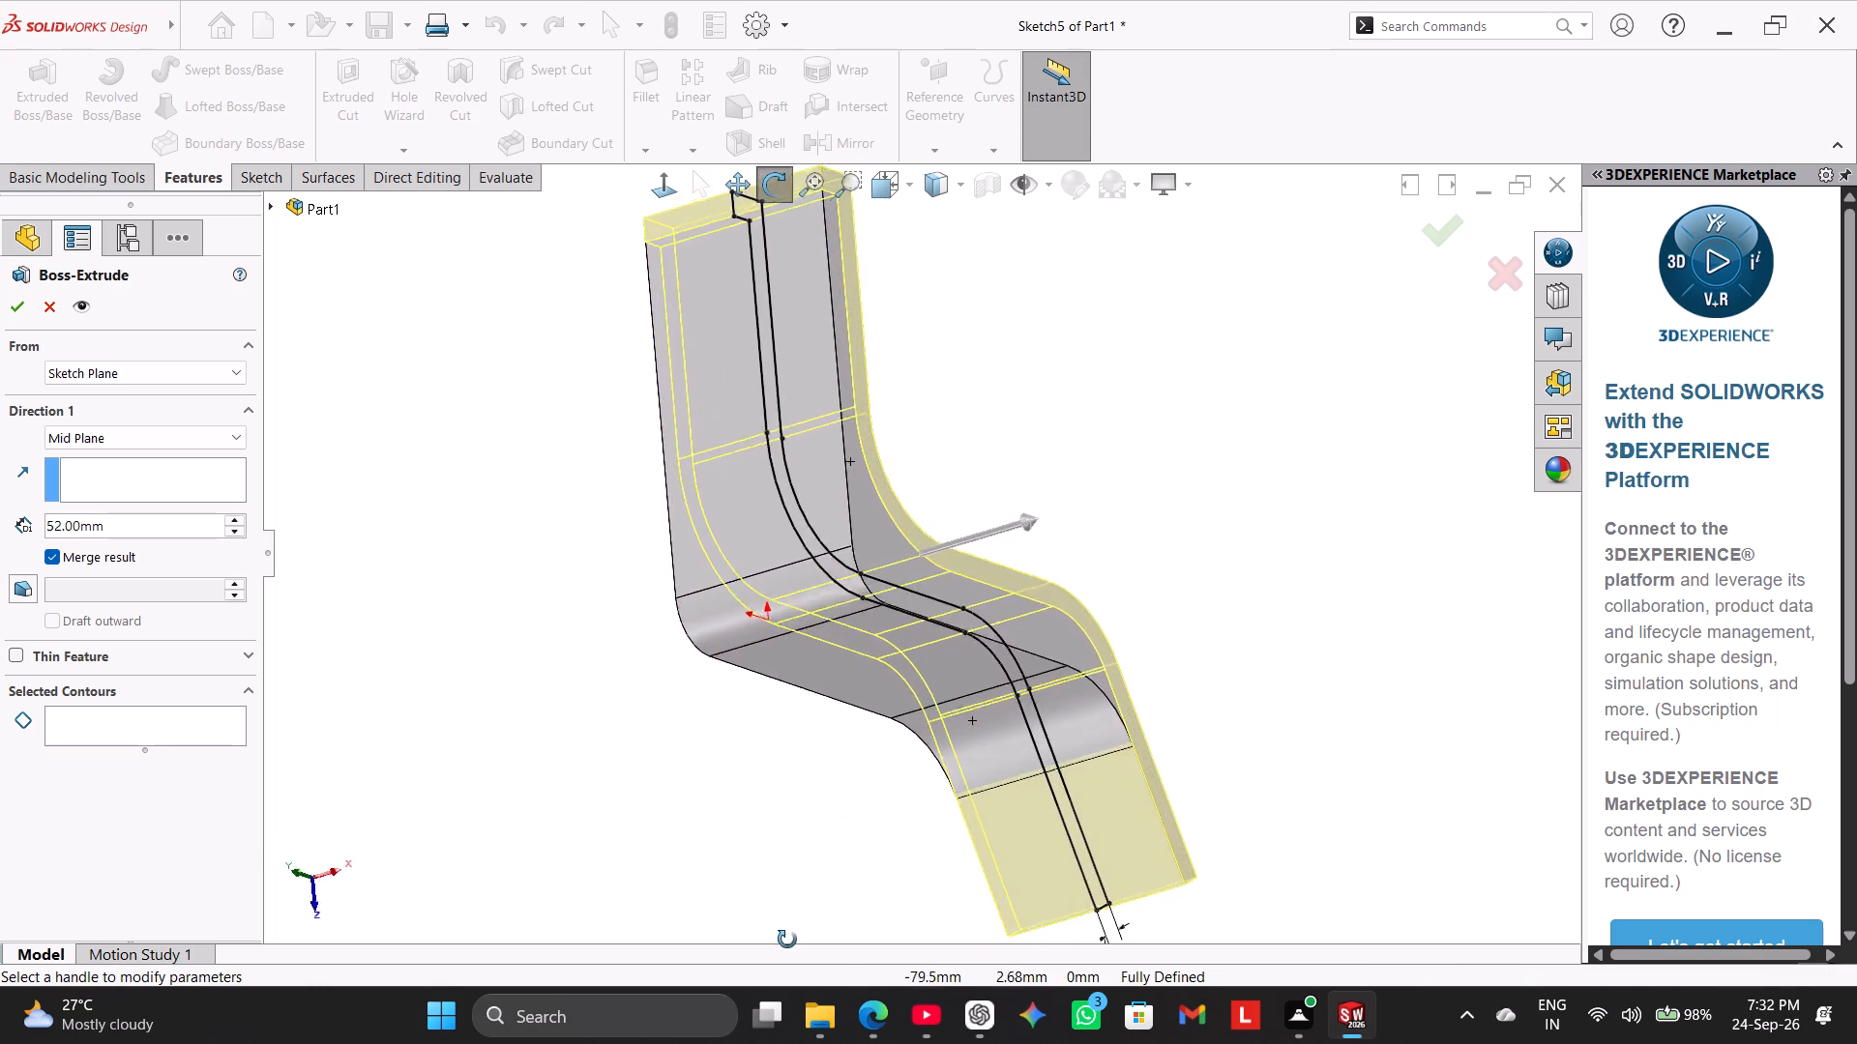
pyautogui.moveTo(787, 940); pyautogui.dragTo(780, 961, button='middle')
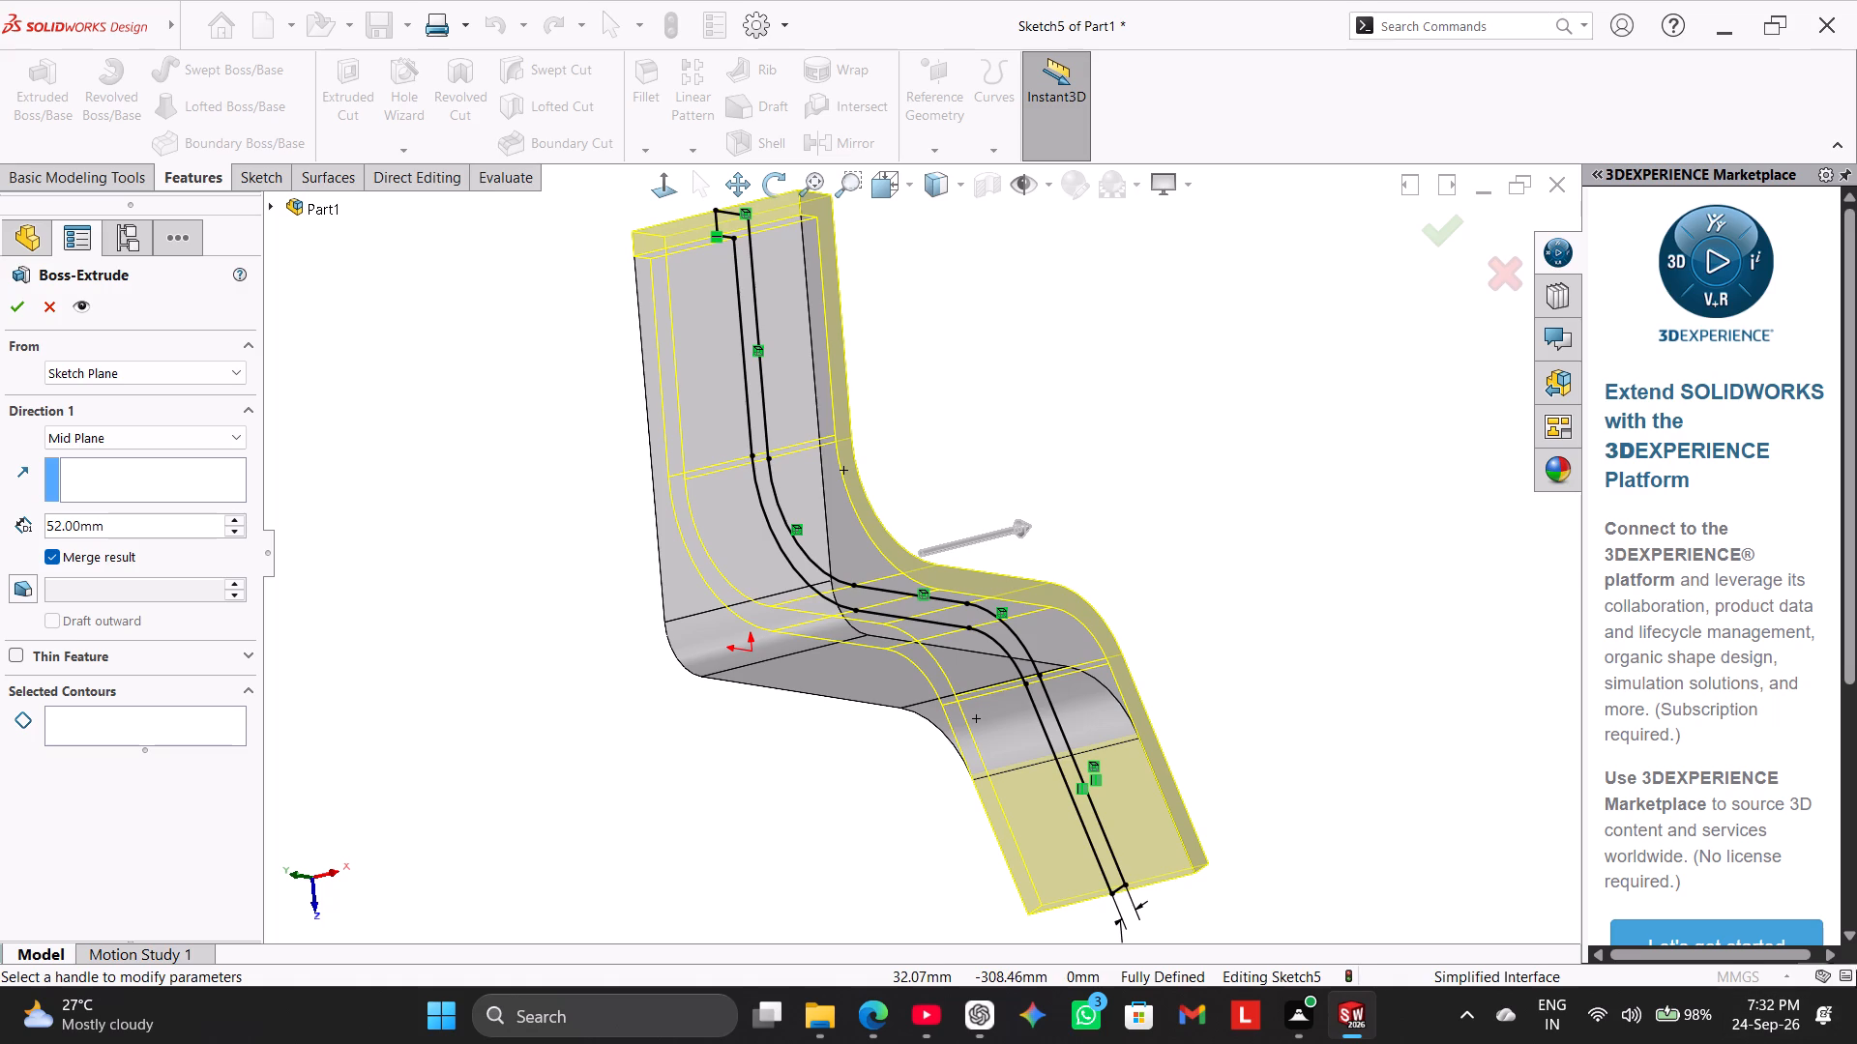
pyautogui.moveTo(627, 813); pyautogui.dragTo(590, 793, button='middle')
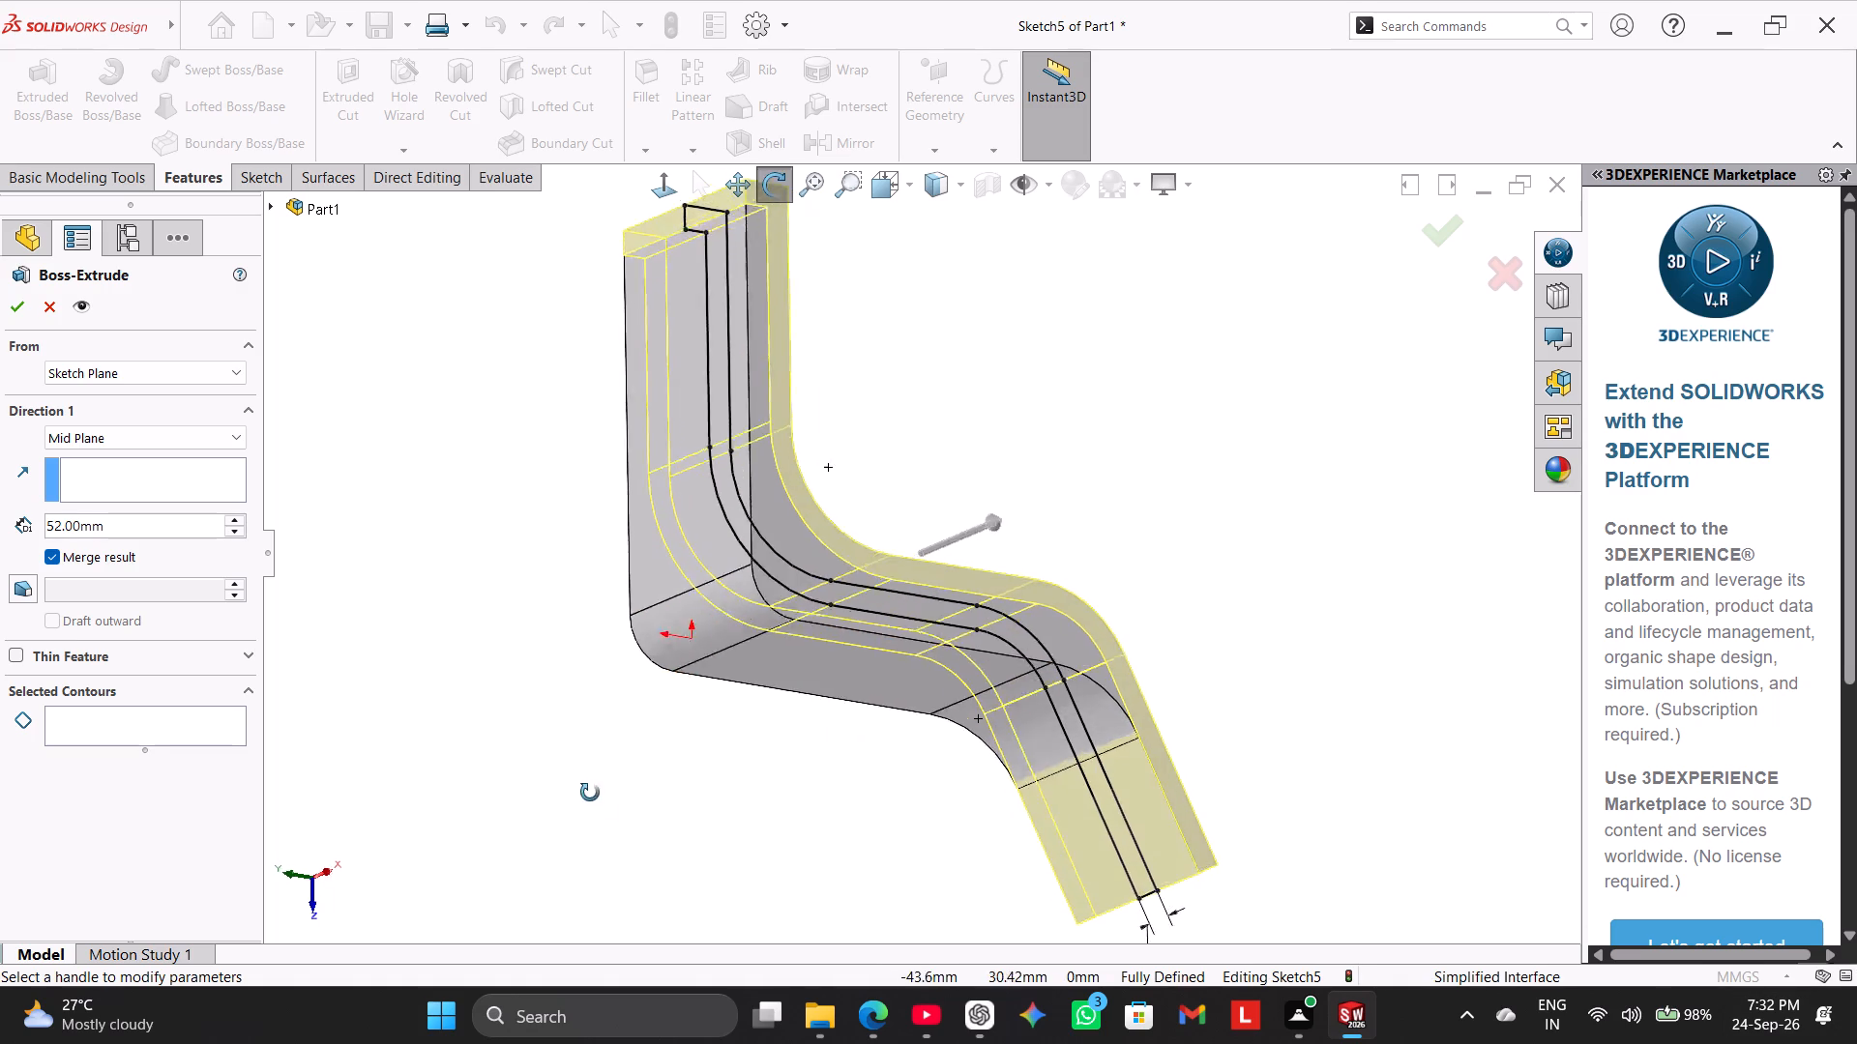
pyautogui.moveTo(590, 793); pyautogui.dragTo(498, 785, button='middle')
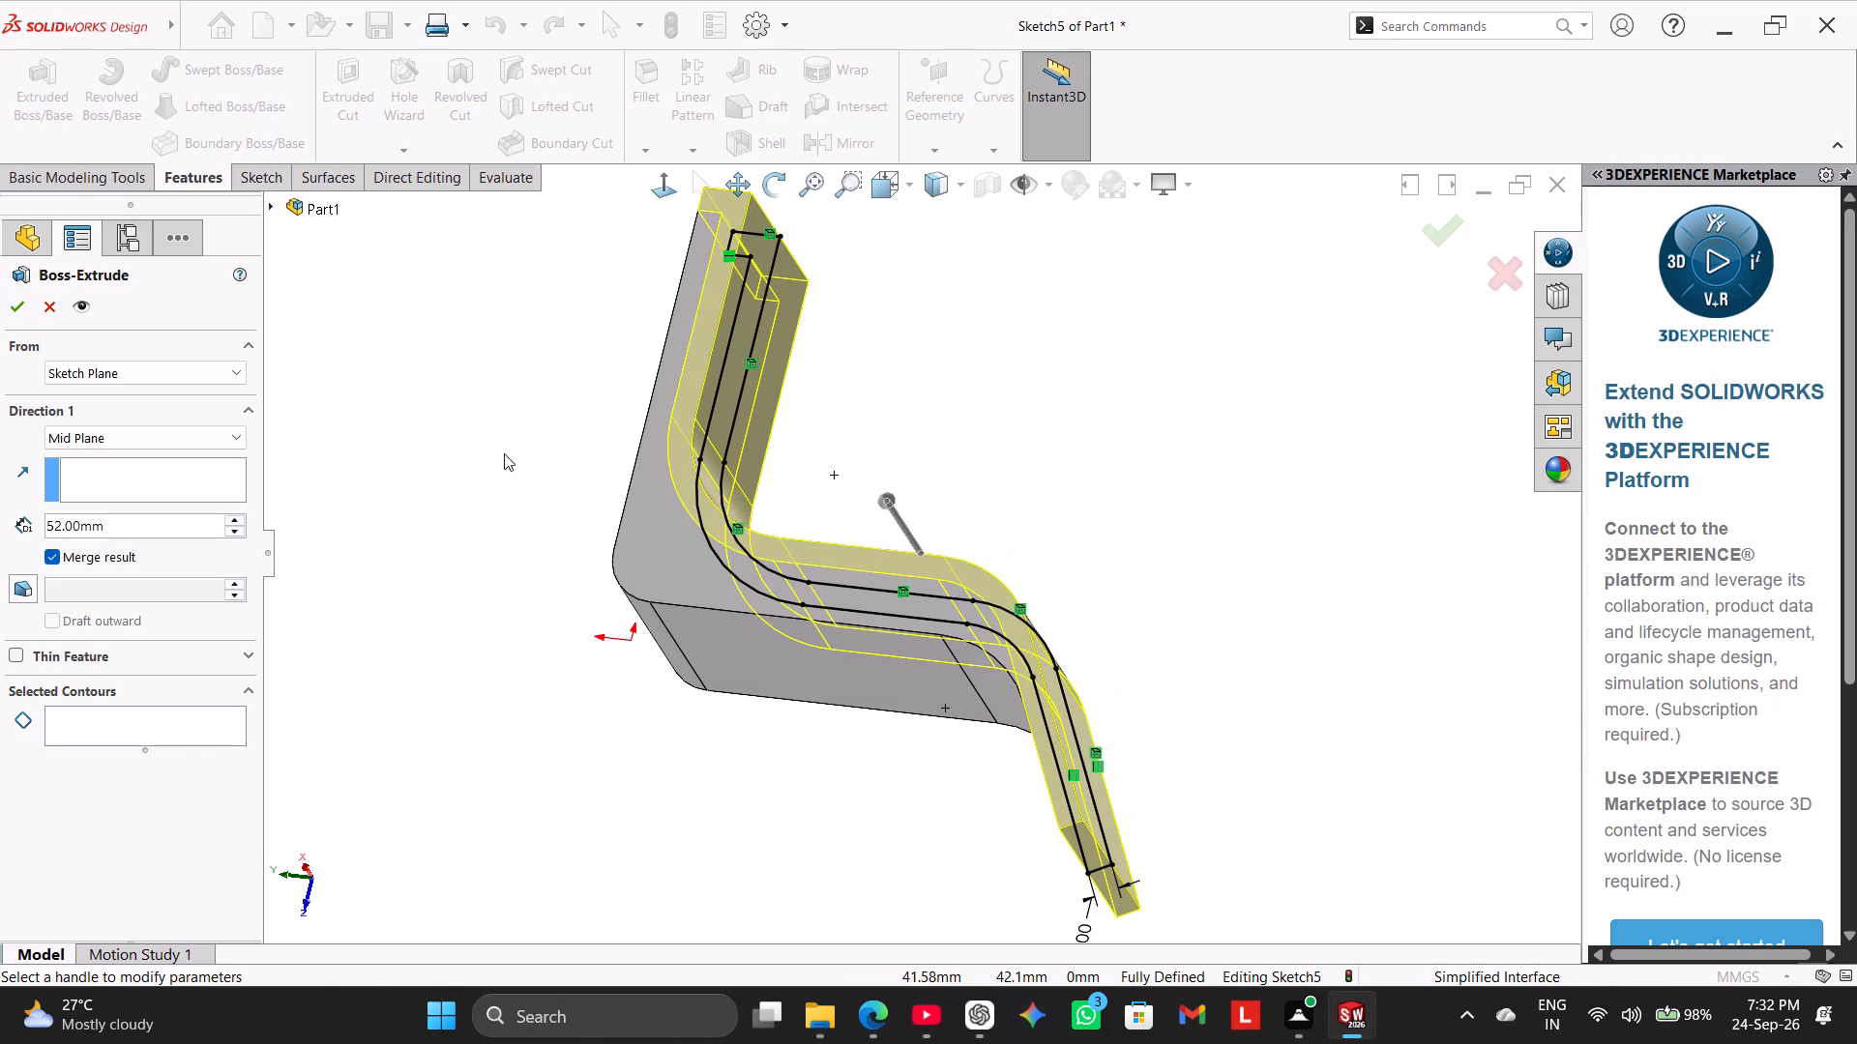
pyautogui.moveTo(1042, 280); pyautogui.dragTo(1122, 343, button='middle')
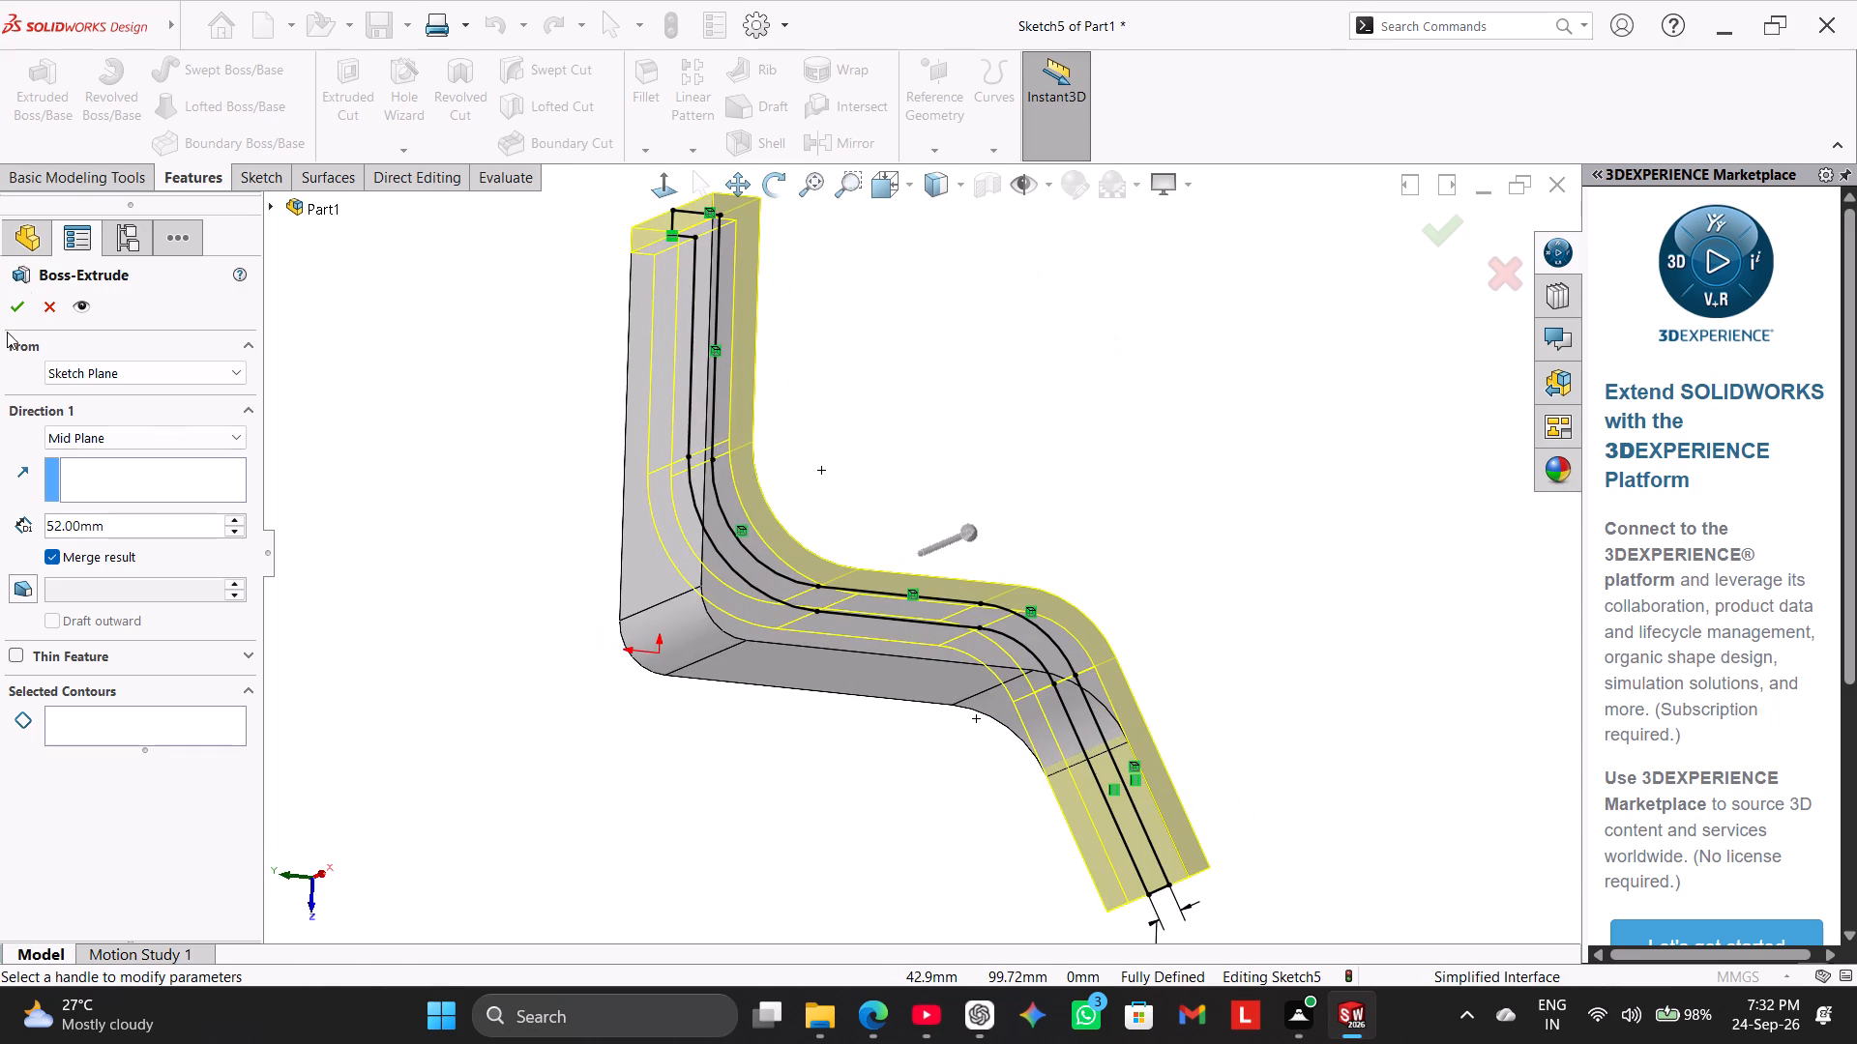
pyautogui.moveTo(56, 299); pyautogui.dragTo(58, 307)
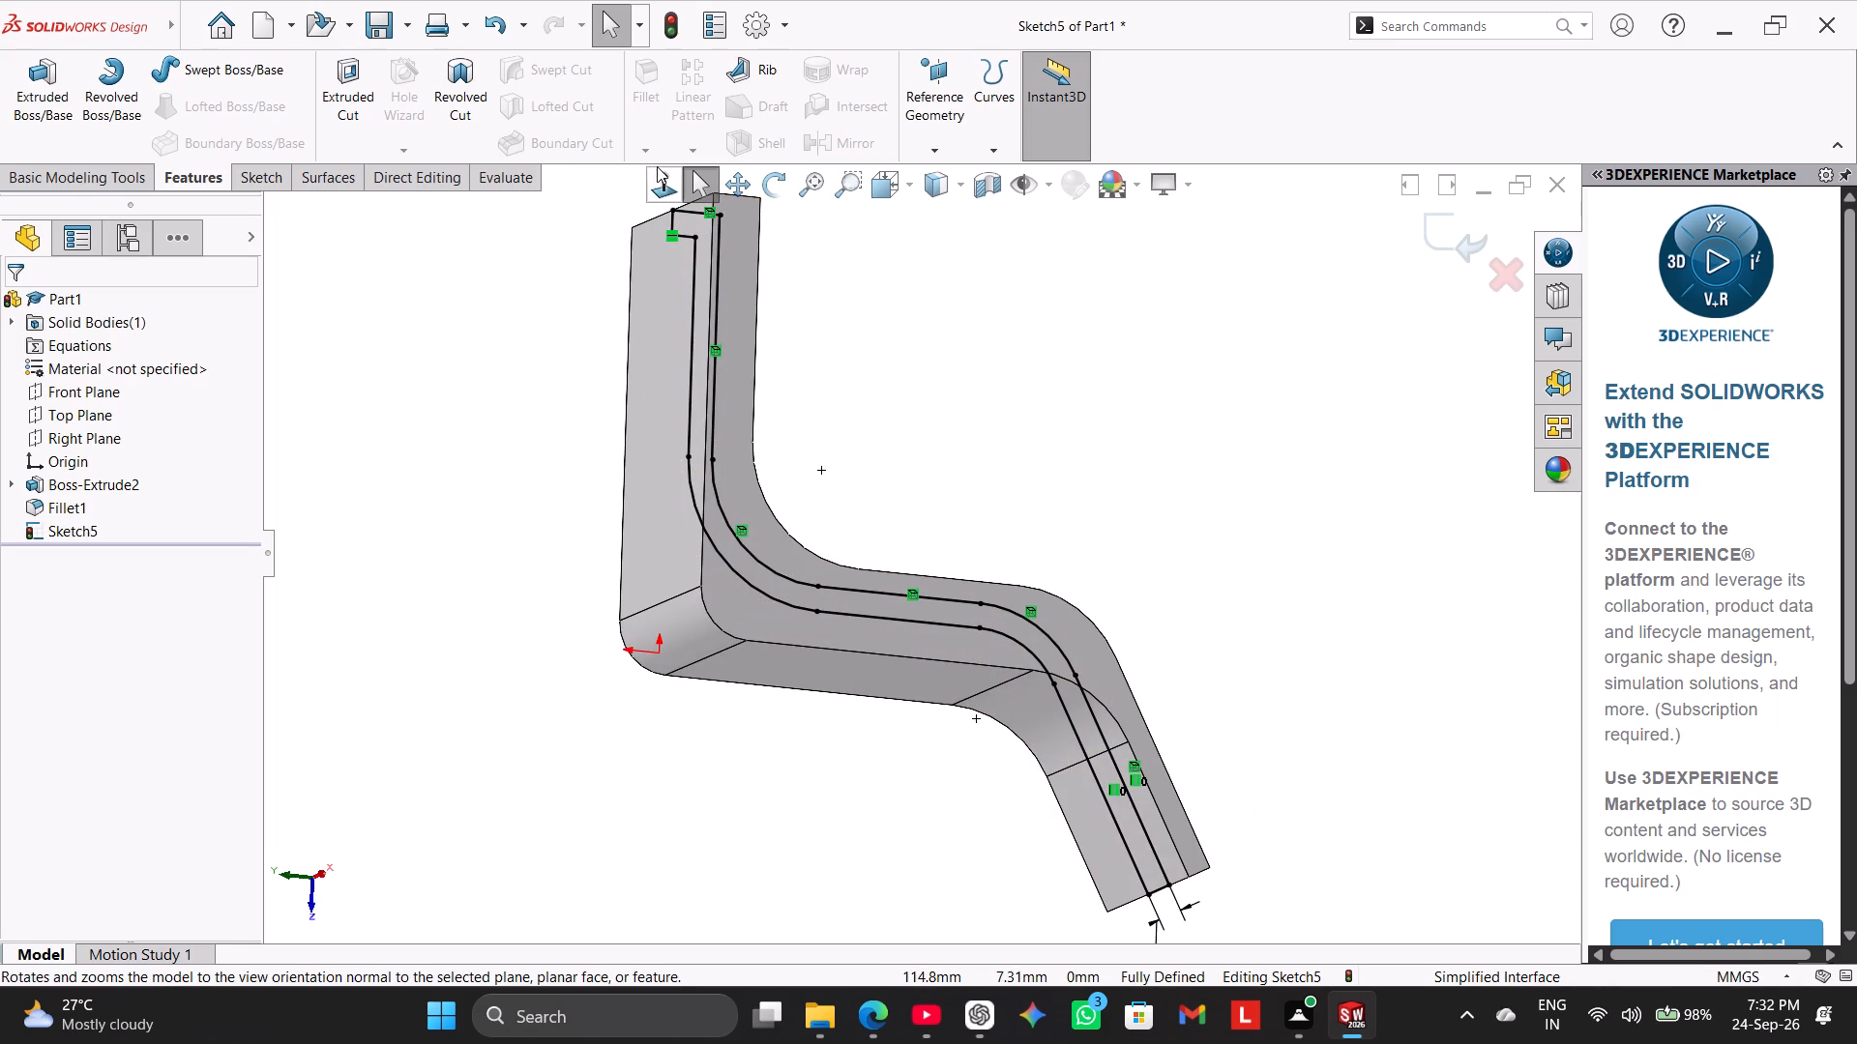
# Examine how the closed offset sketch sits within the bracket body, from the normal view and several angles.
pyautogui.click(659, 170)
pyautogui.click(701, 390)
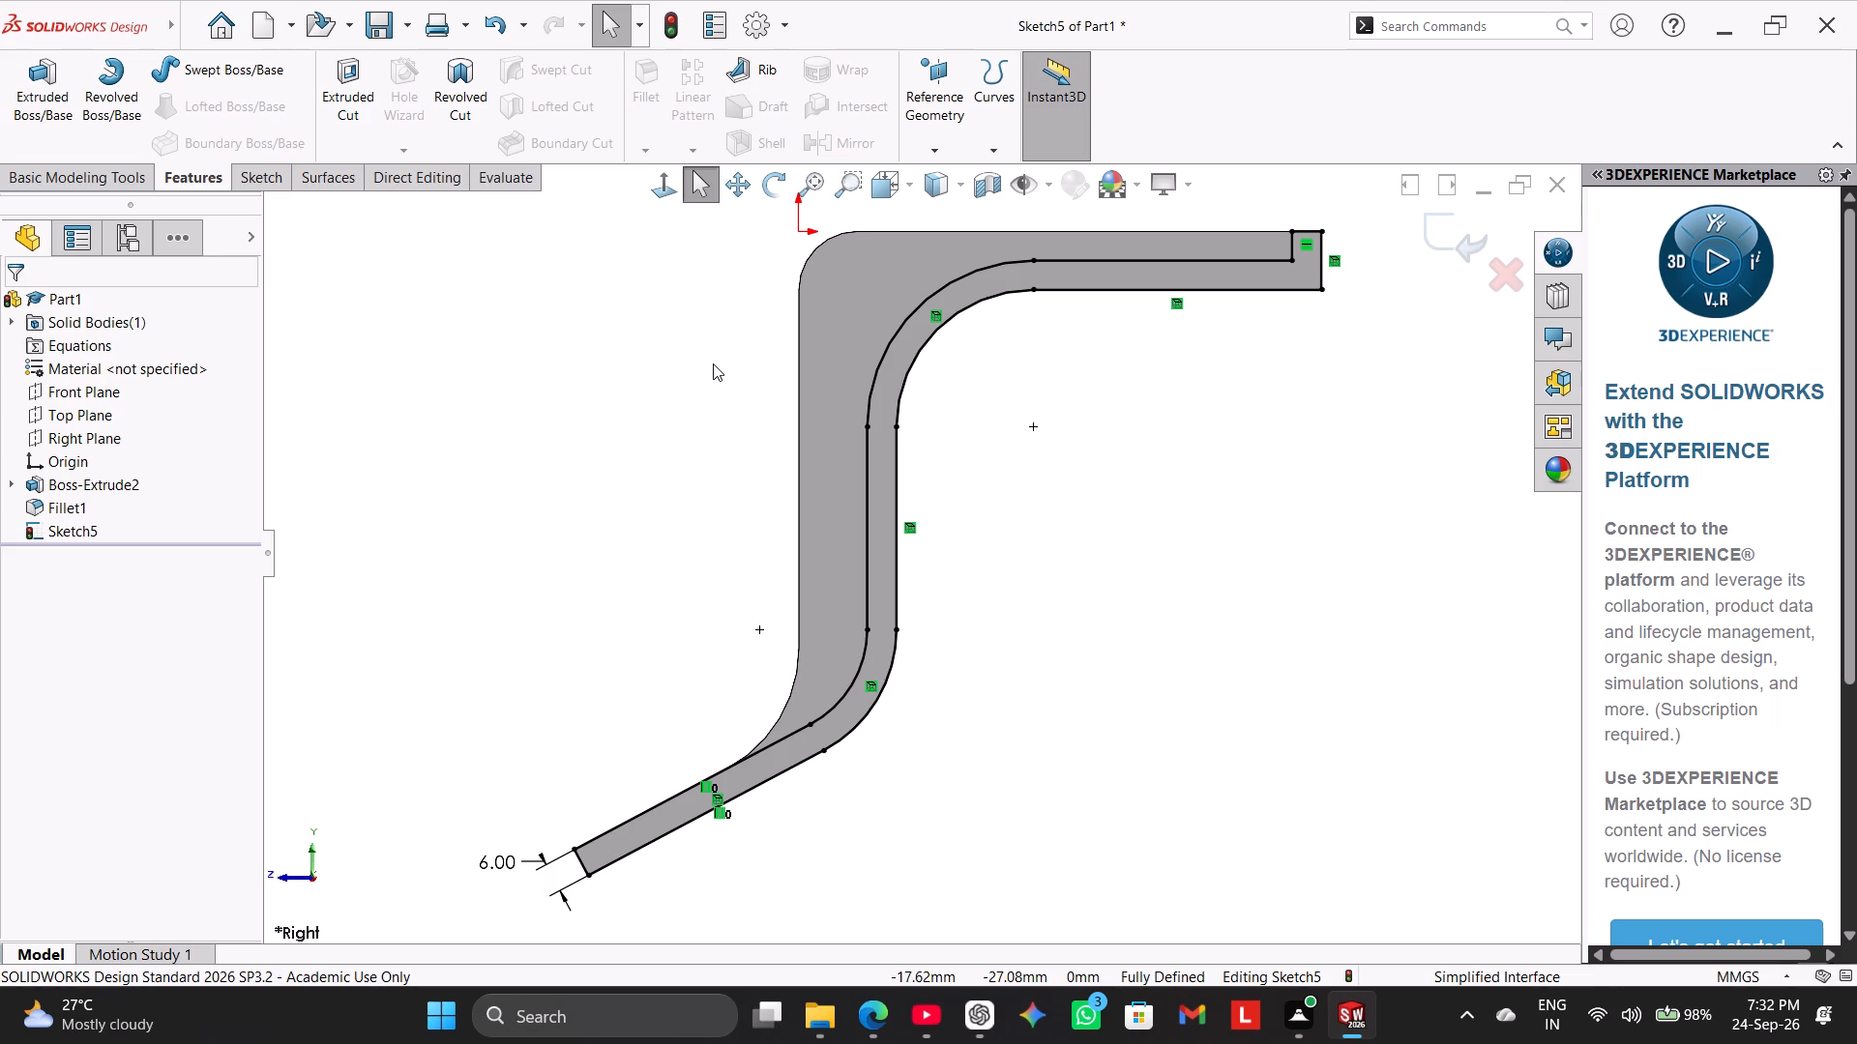
pyautogui.moveTo(675, 338); pyautogui.dragTo(742, 414, button='middle')
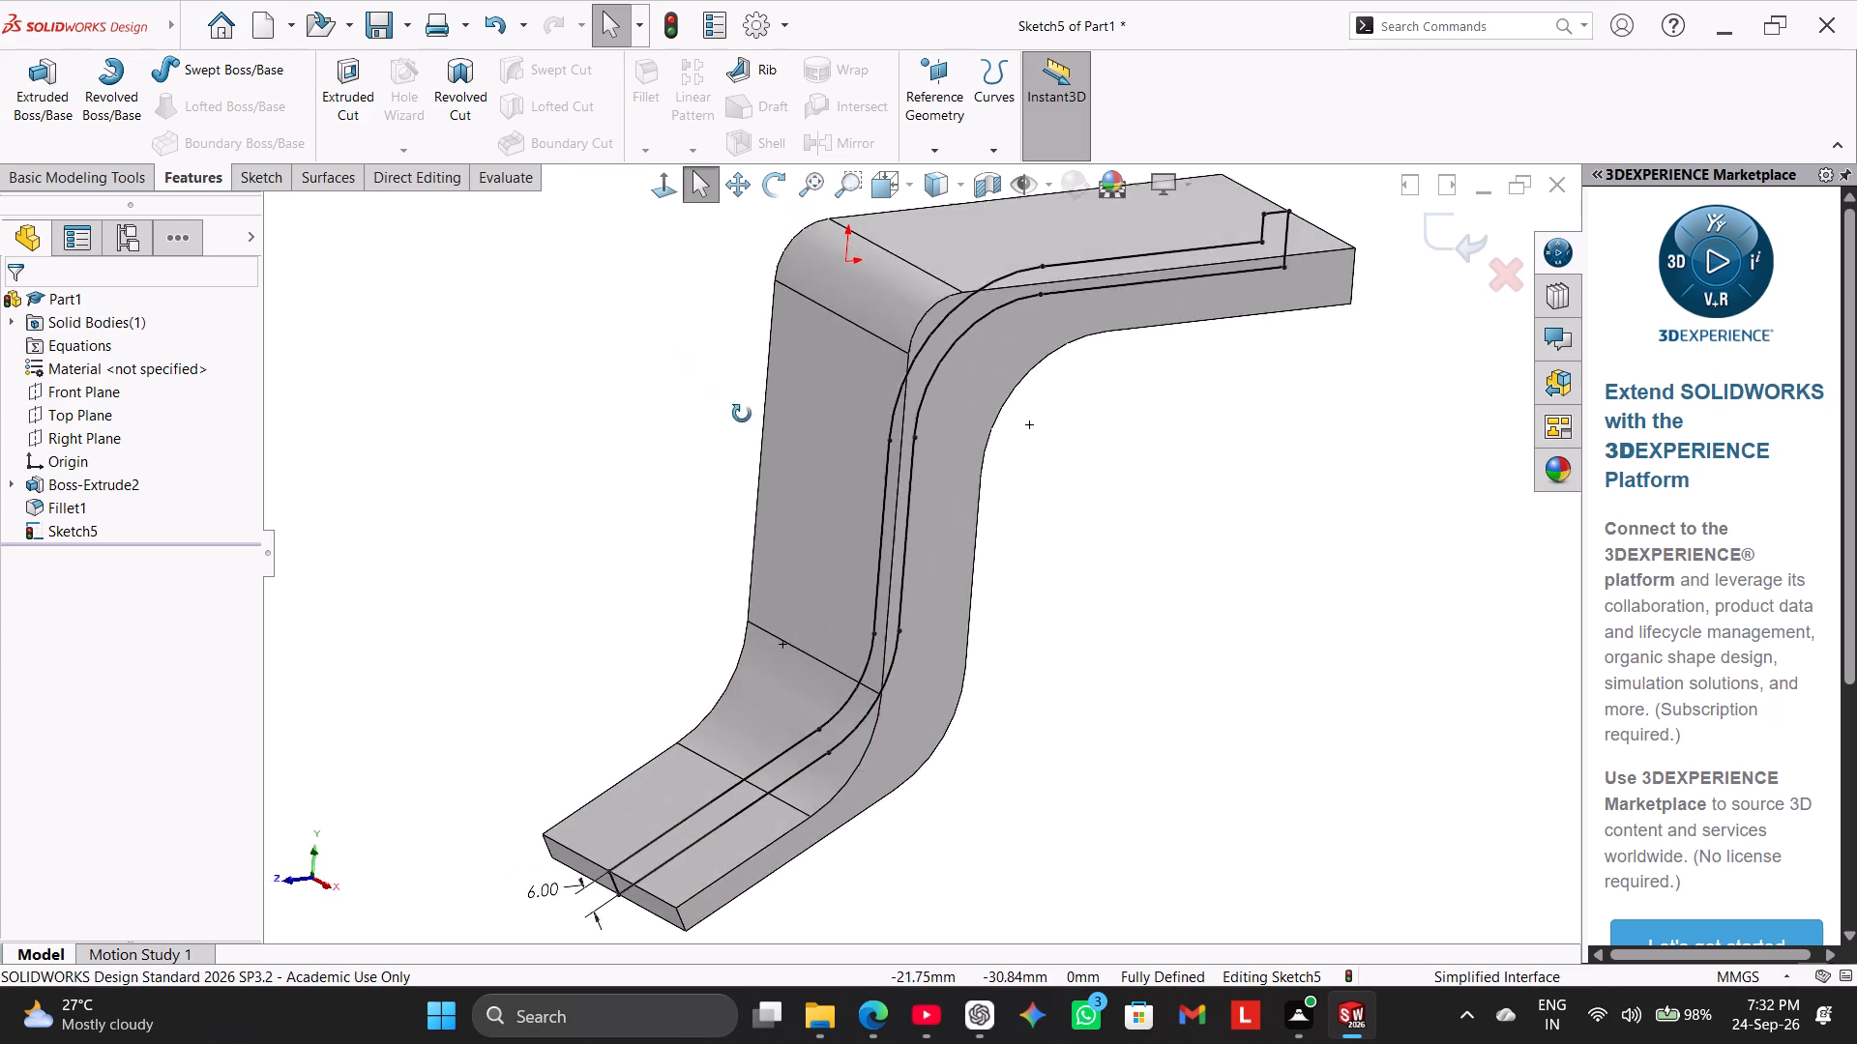
pyautogui.moveTo(742, 414); pyautogui.dragTo(678, 509, button='middle')
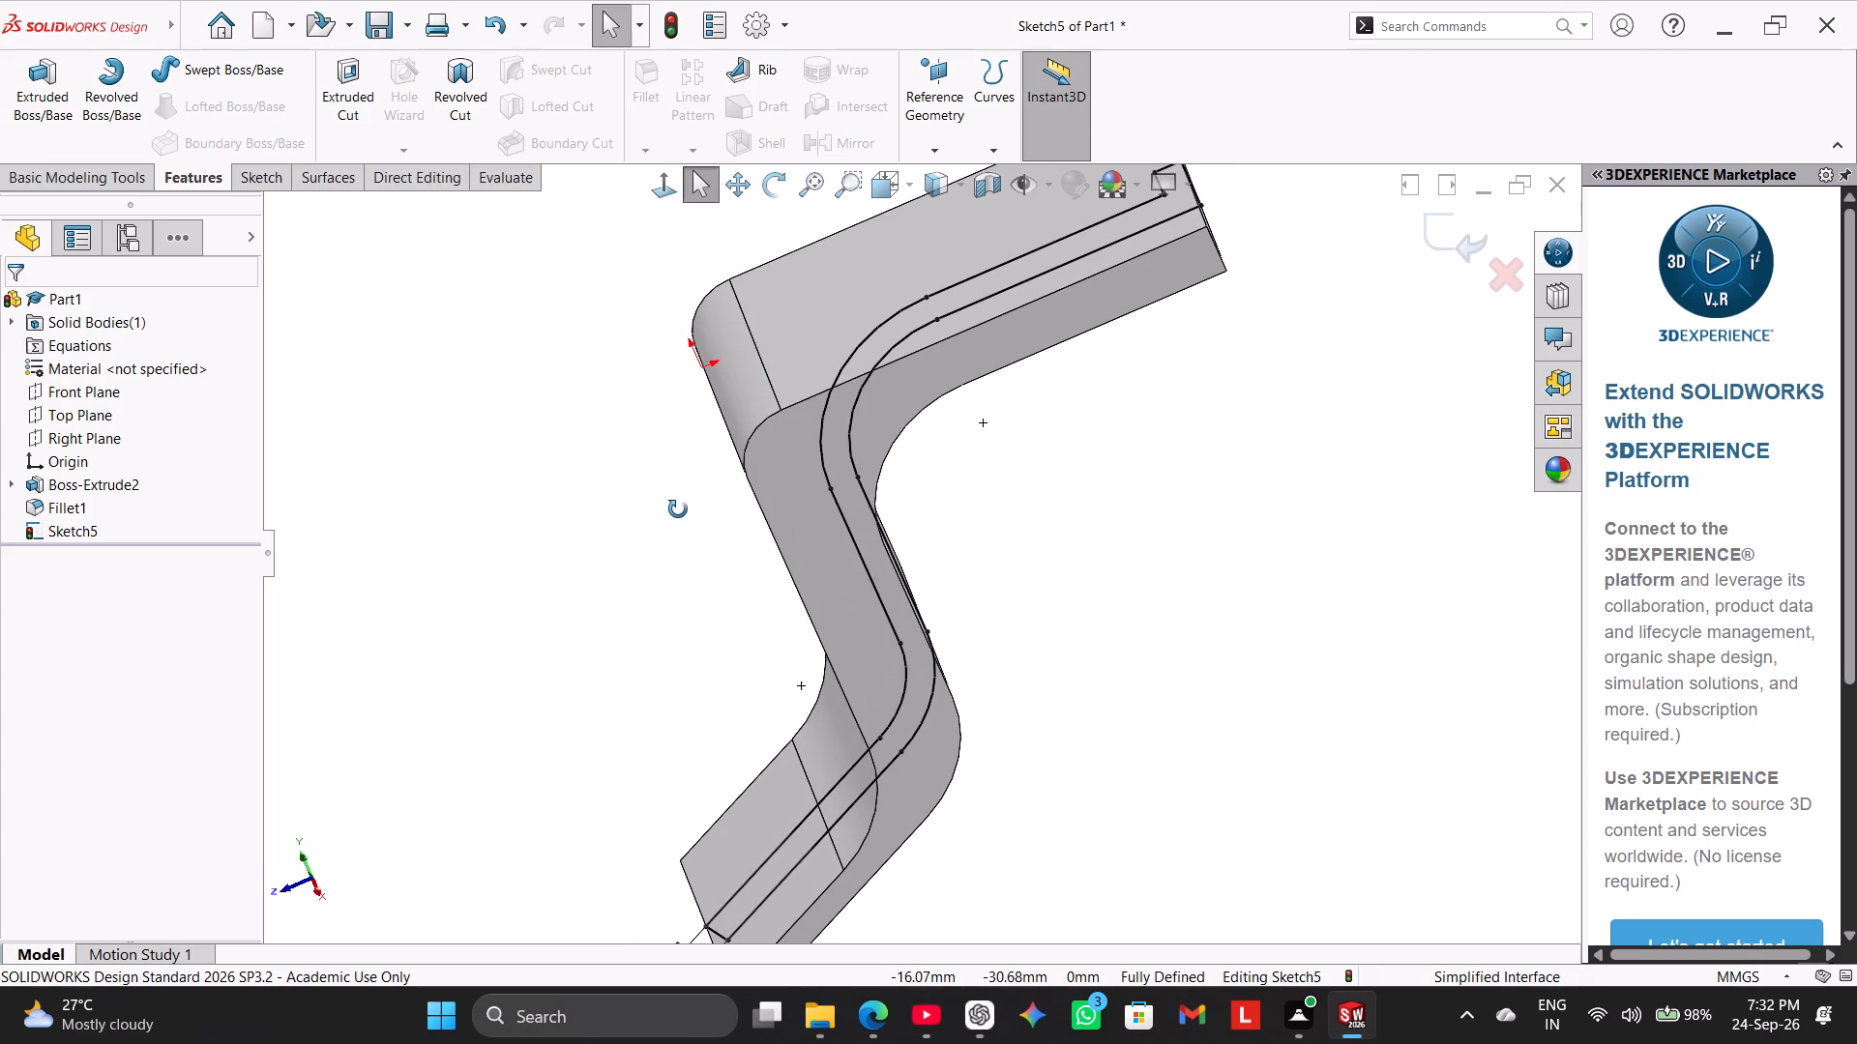
pyautogui.moveTo(678, 509); pyautogui.dragTo(742, 500, button='middle')
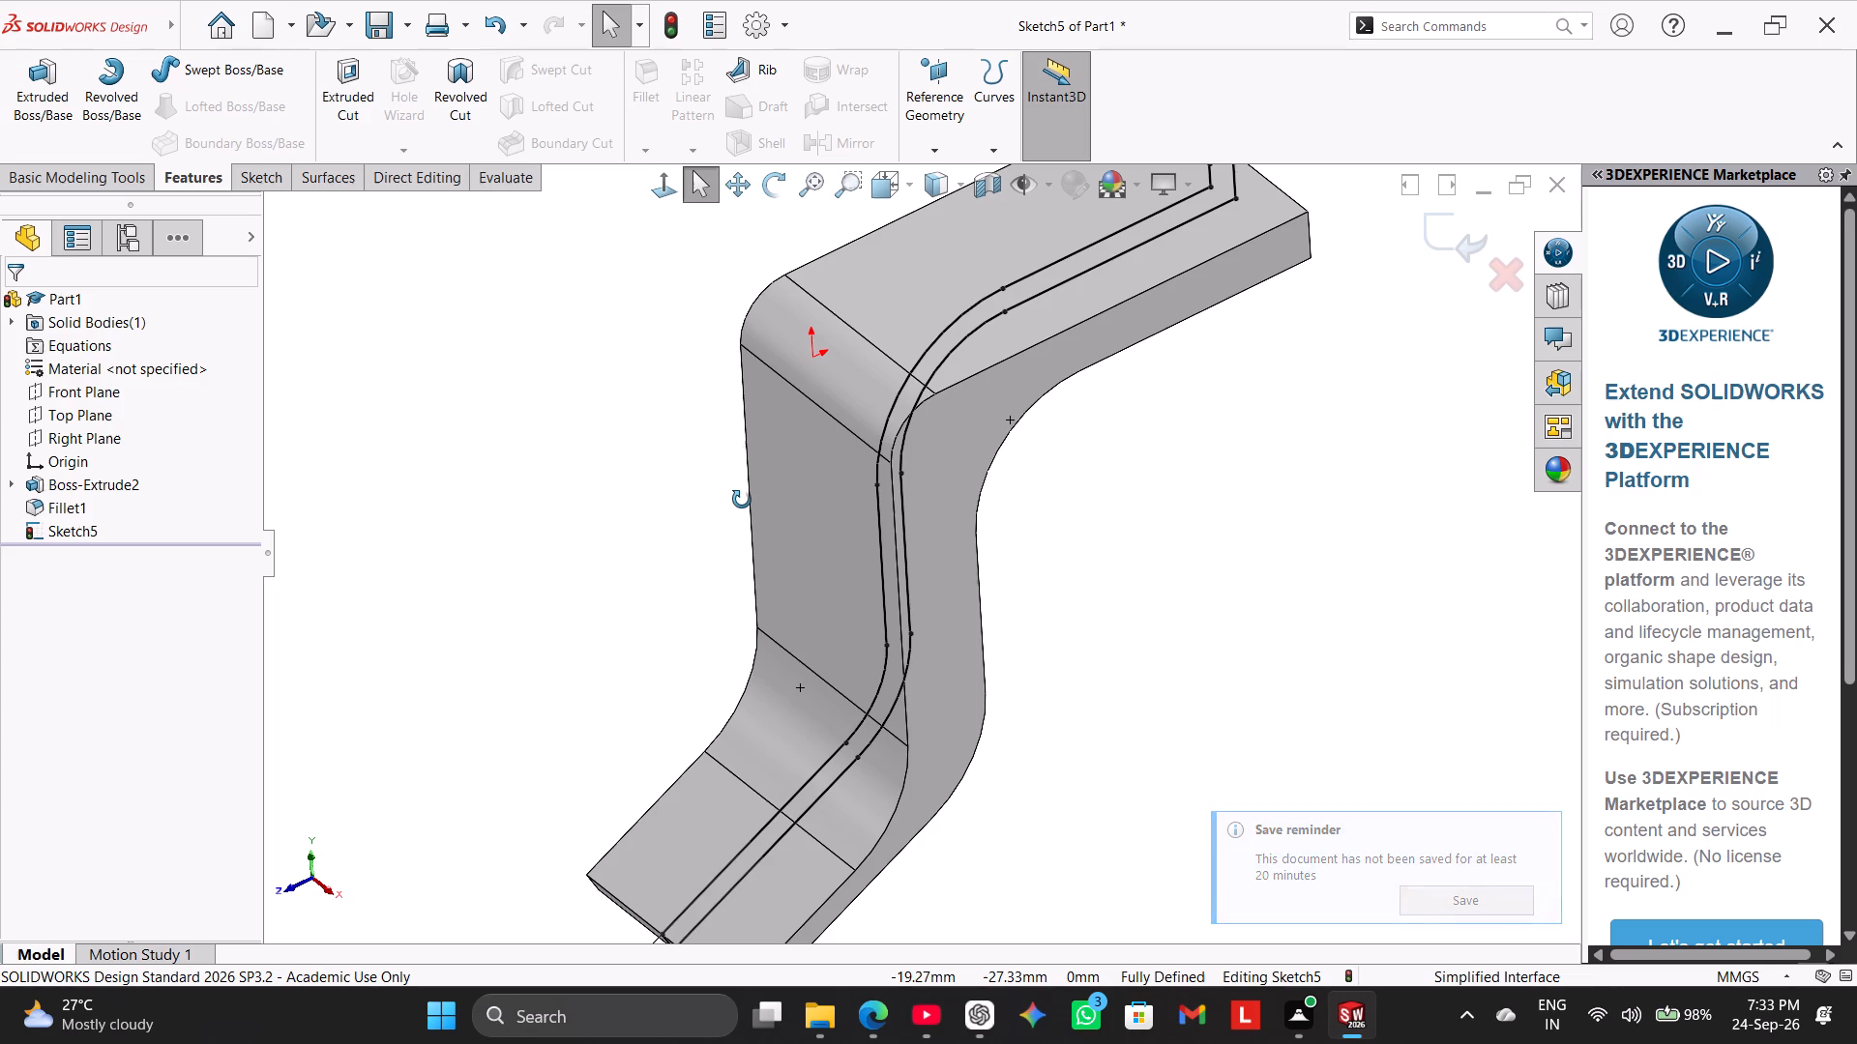
pyautogui.moveTo(742, 500); pyautogui.dragTo(736, 513, button='middle')
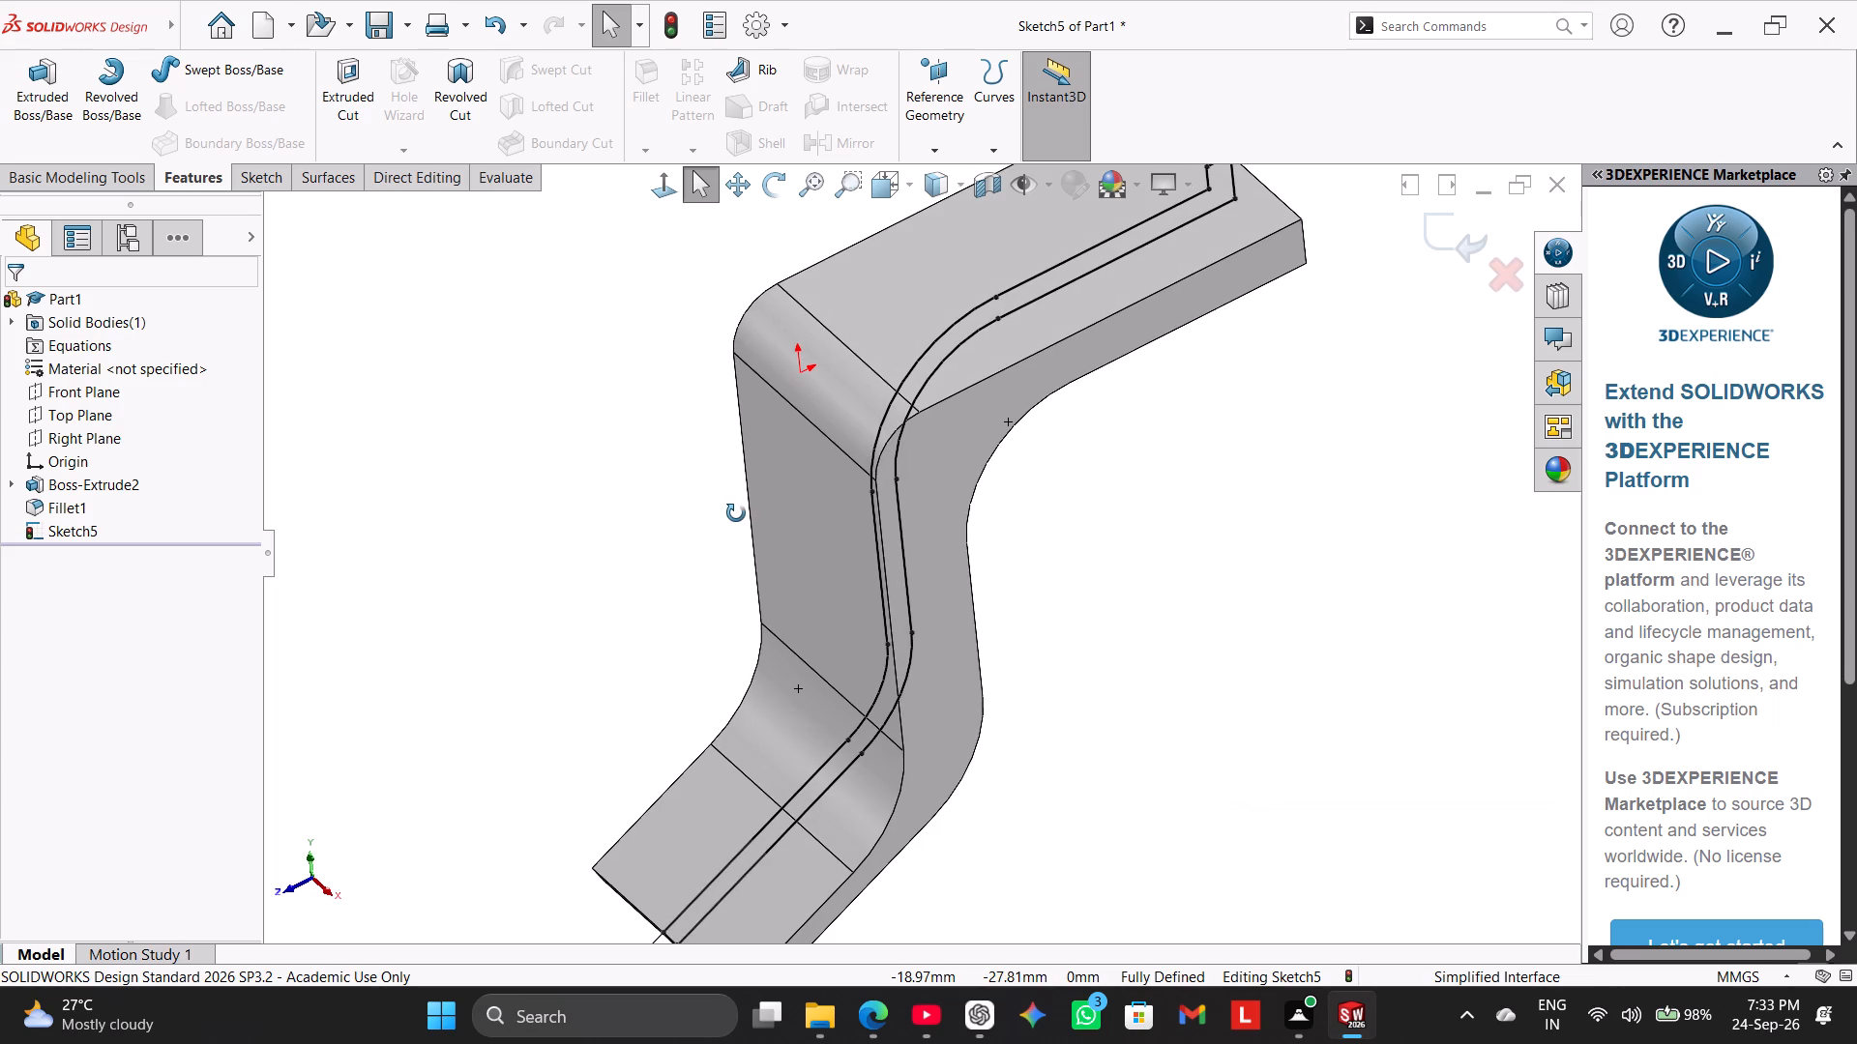
pyautogui.moveTo(736, 513); pyautogui.dragTo(682, 436, button='middle')
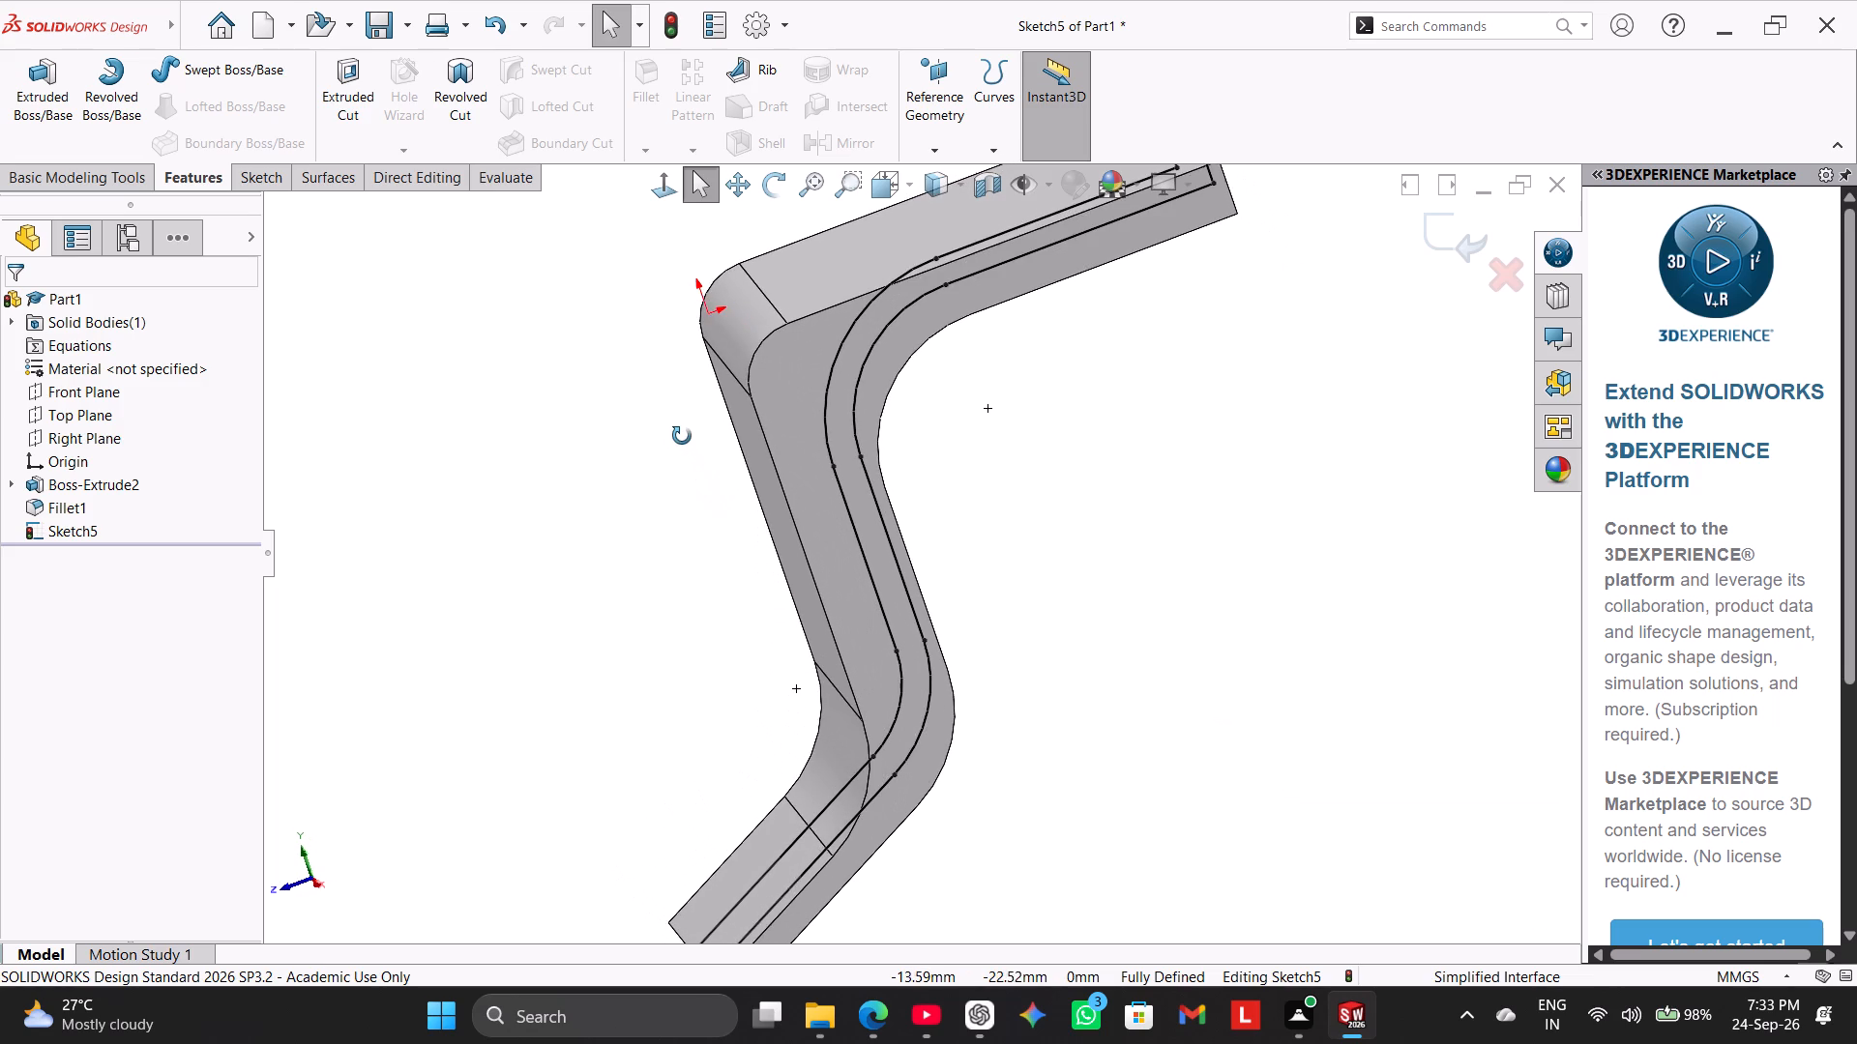
pyautogui.moveTo(682, 436); pyautogui.dragTo(656, 377, button='middle')
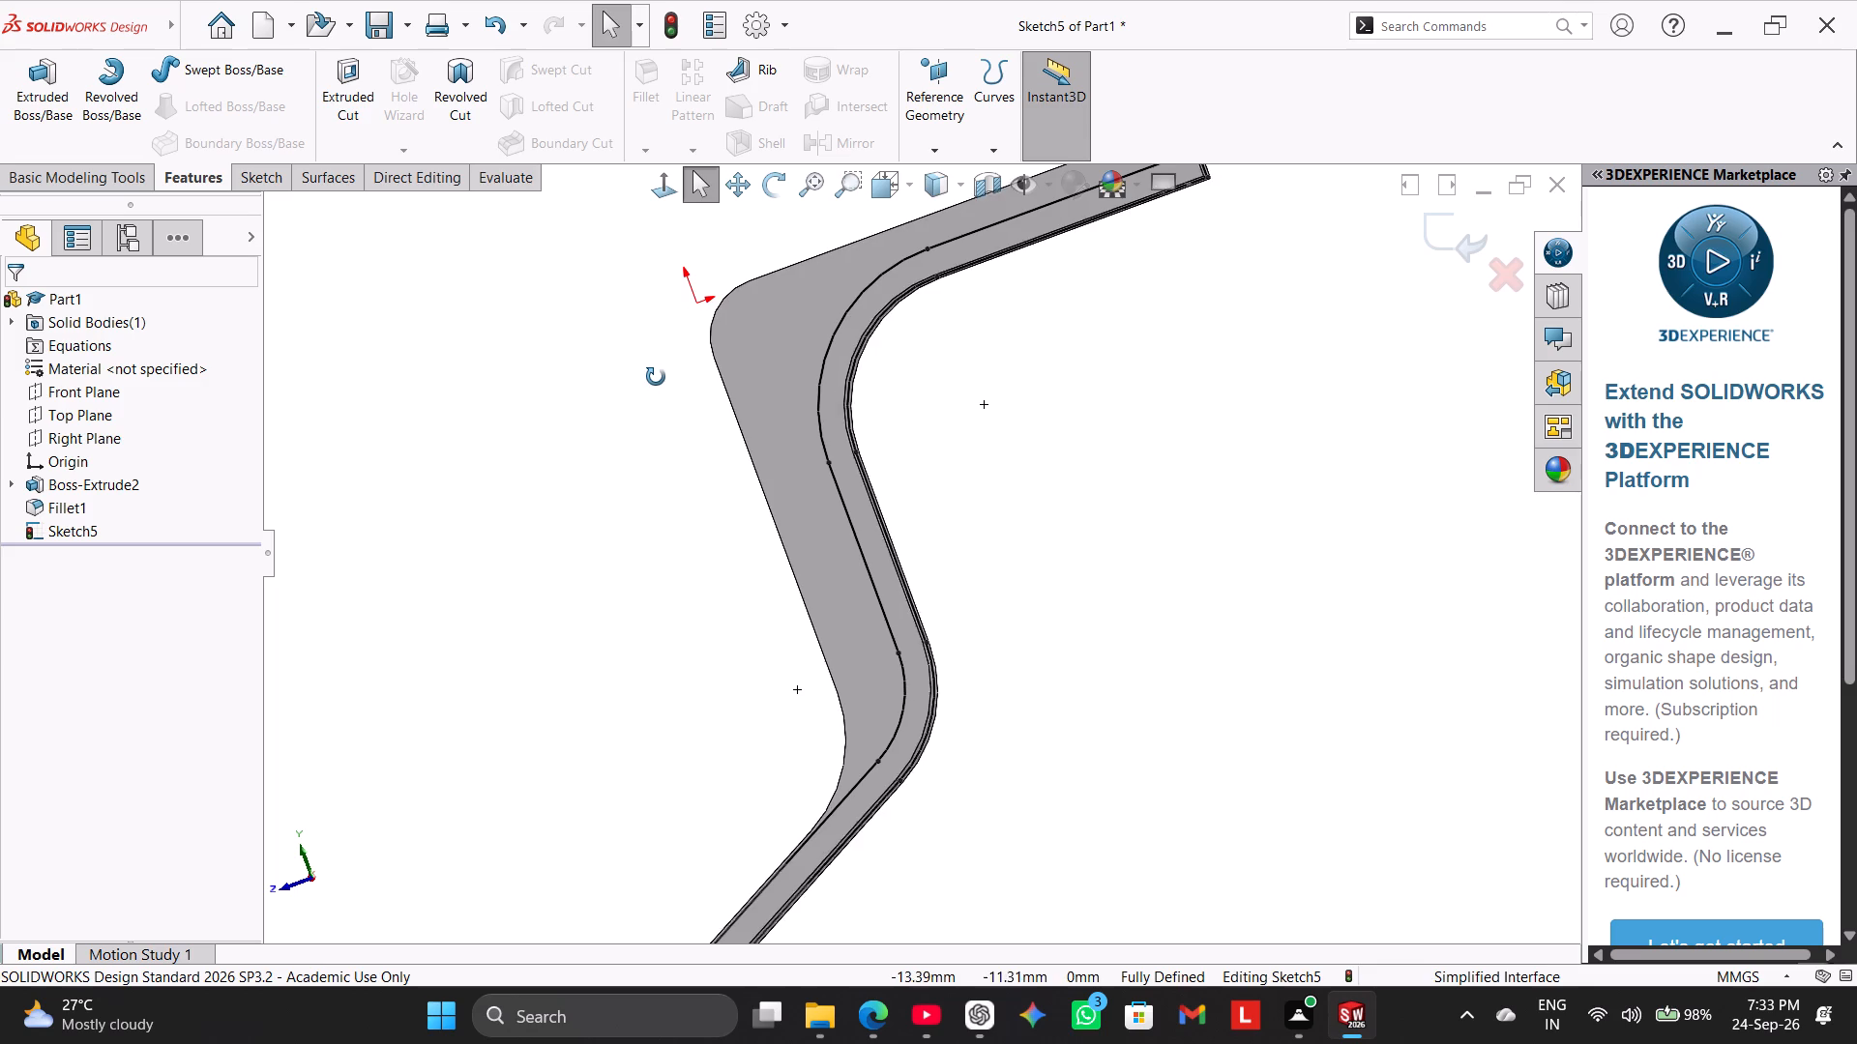
# Examine the closed offset sketch along the bracket's two bends from several angles.
pyautogui.moveTo(656, 377); pyautogui.dragTo(711, 431, button='middle')
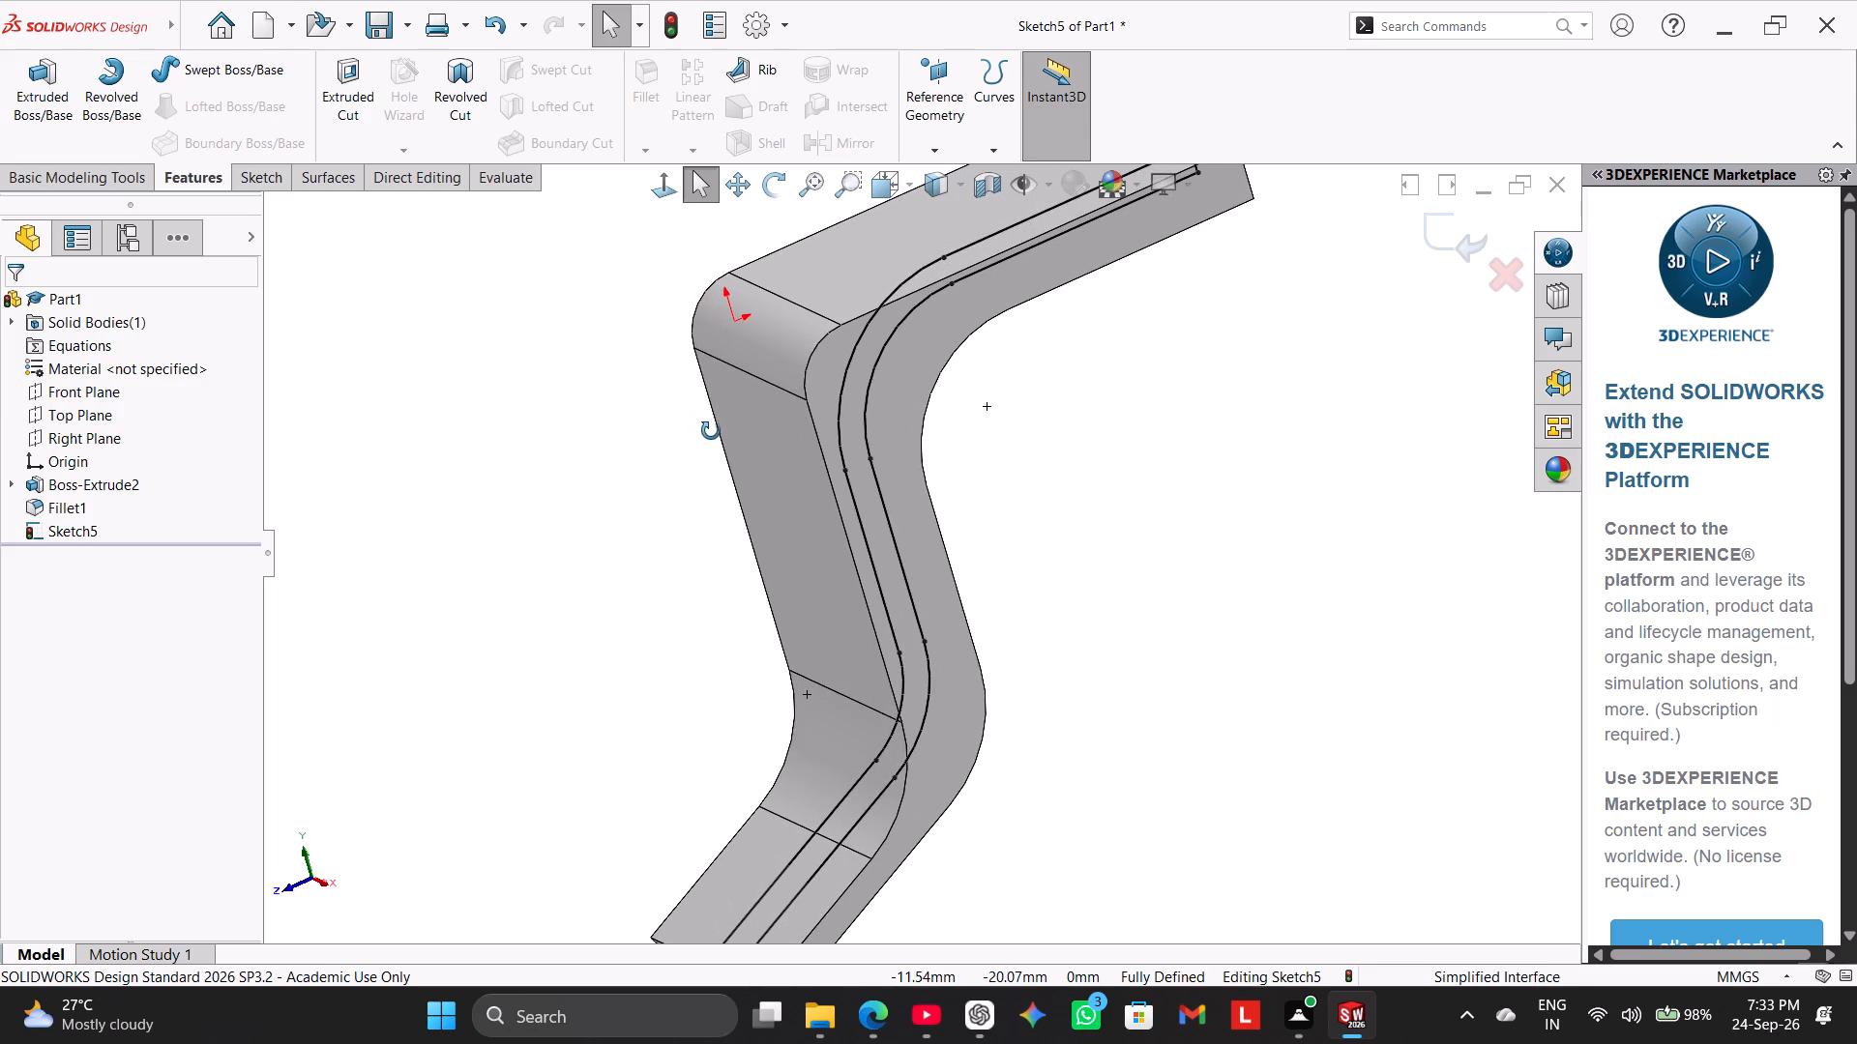
pyautogui.moveTo(711, 431); pyautogui.dragTo(679, 408, button='middle')
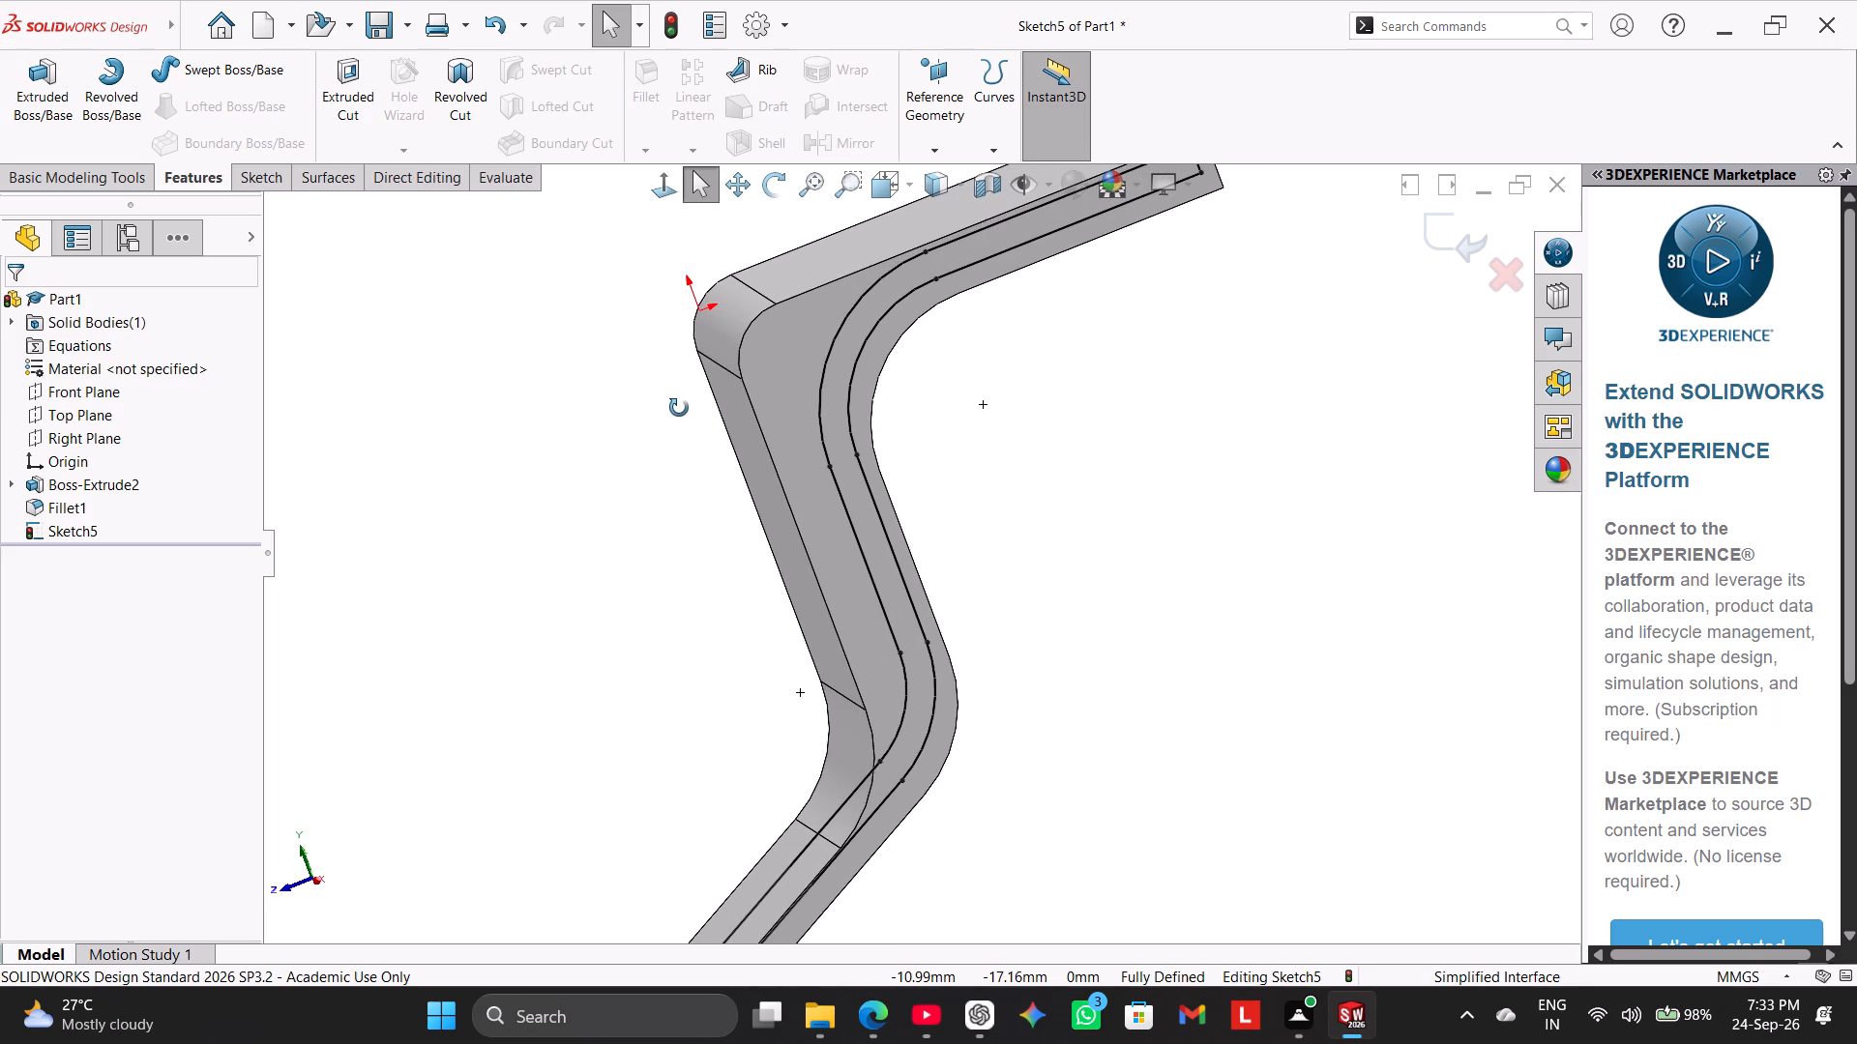
pyautogui.moveTo(679, 408); pyautogui.dragTo(662, 363, button='middle')
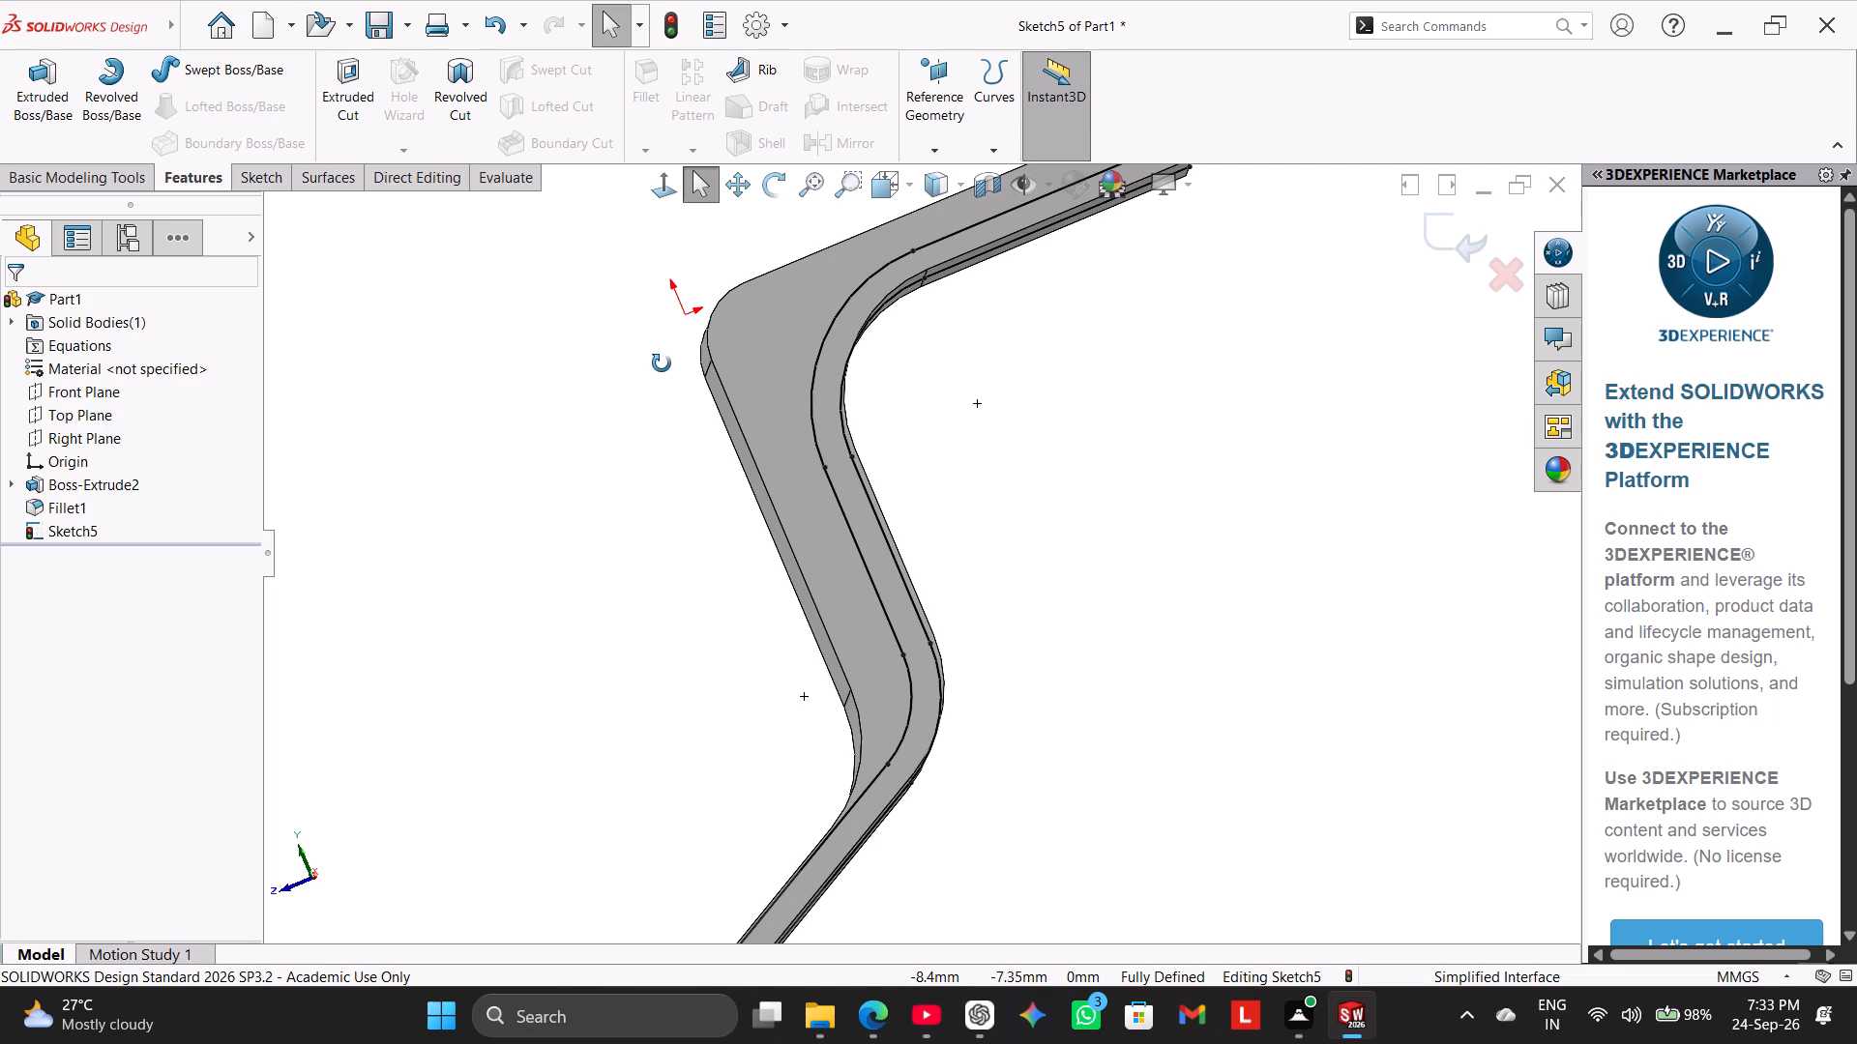
pyautogui.moveTo(662, 363); pyautogui.dragTo(664, 389, button='middle')
pyautogui.moveTo(664, 389); pyautogui.dragTo(688, 447, button='middle')
# Convert the bracket's outer edges into the sketch: the upper corner arc, top edge, vertical outer edge and lower fillet arc.
pyautogui.click(653, 171)
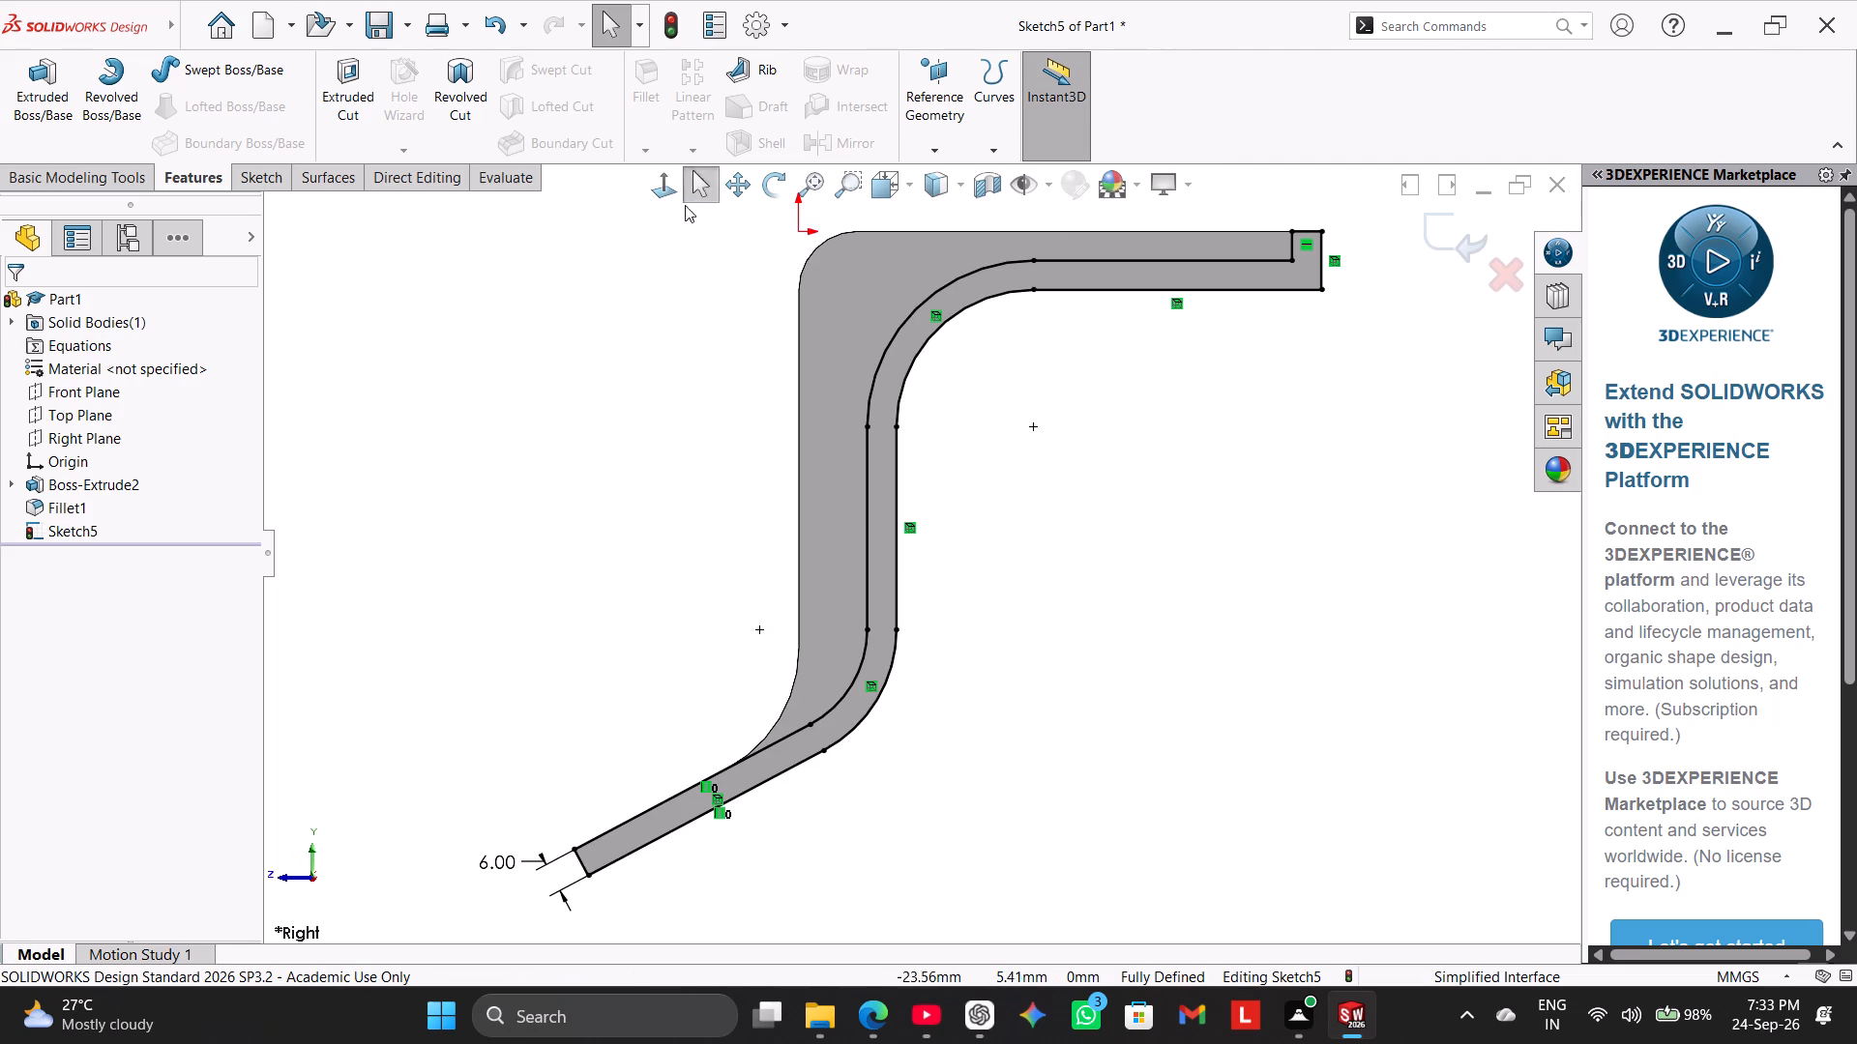
pyautogui.click(258, 179)
pyautogui.click(399, 92)
pyautogui.click(833, 240)
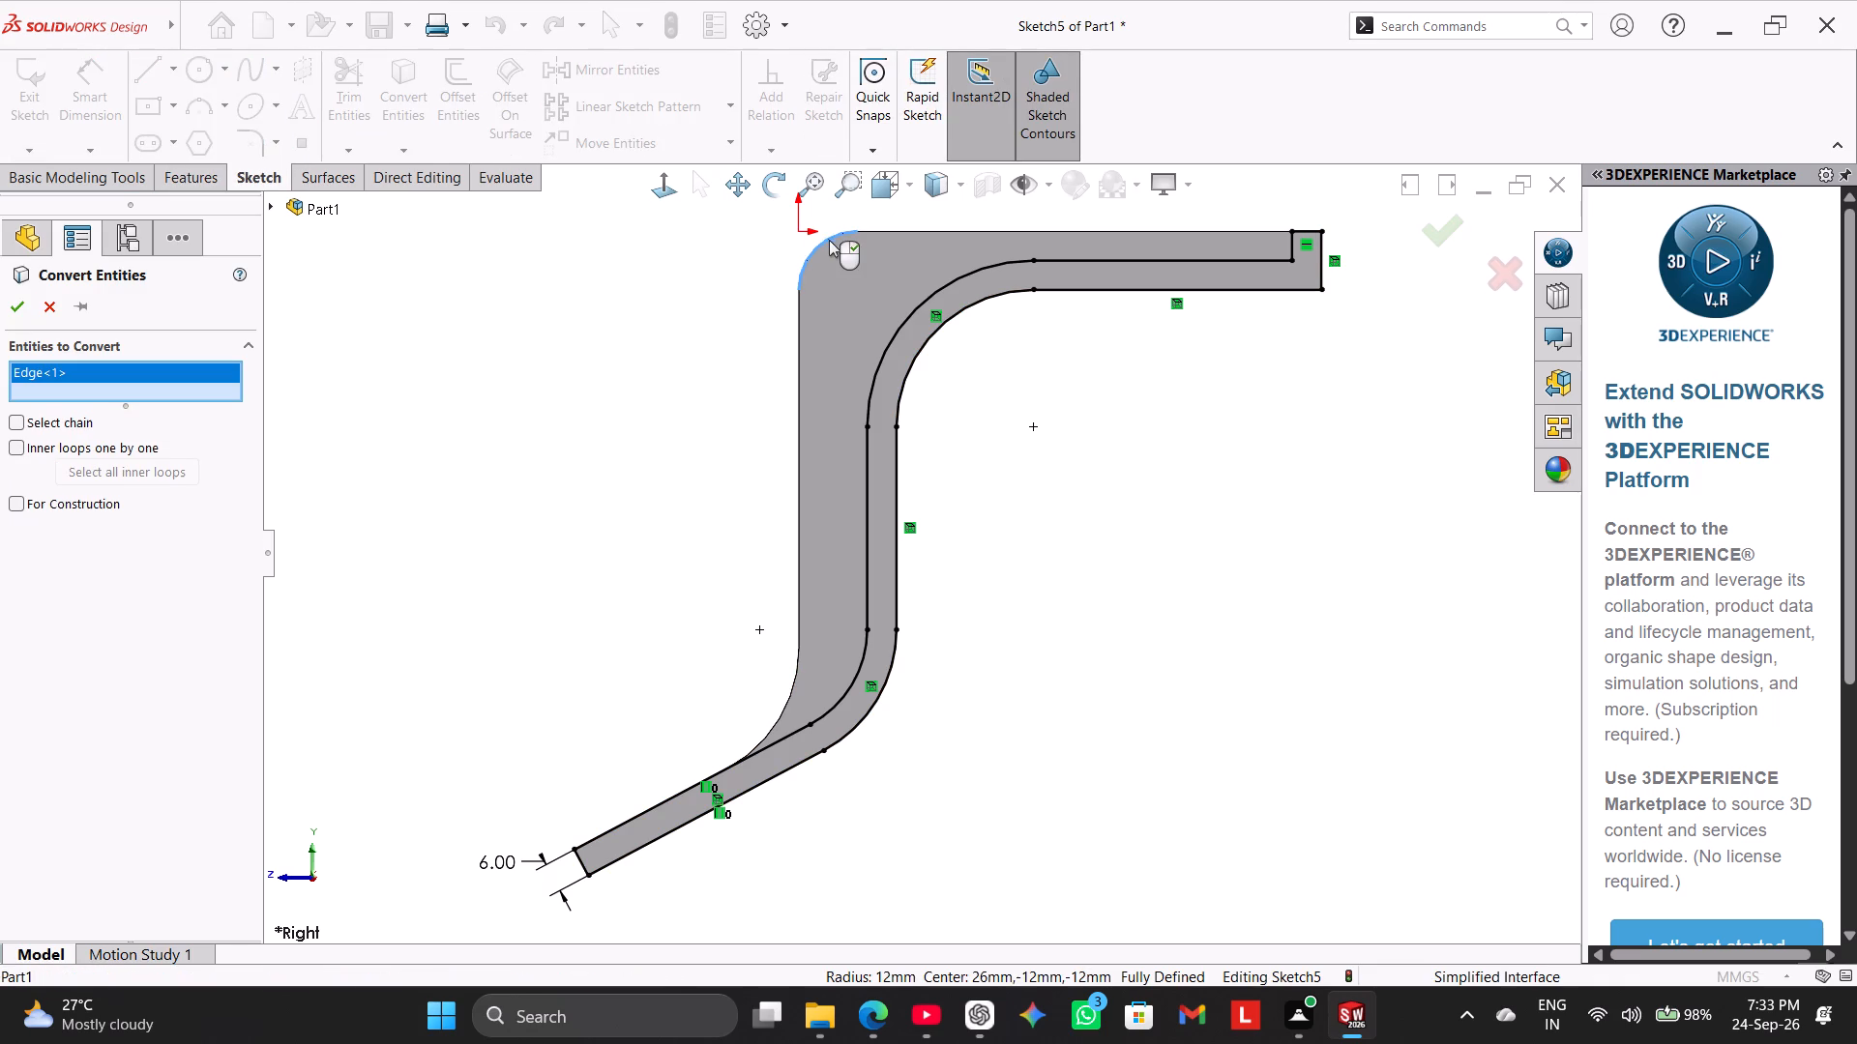
pyautogui.click(888, 229)
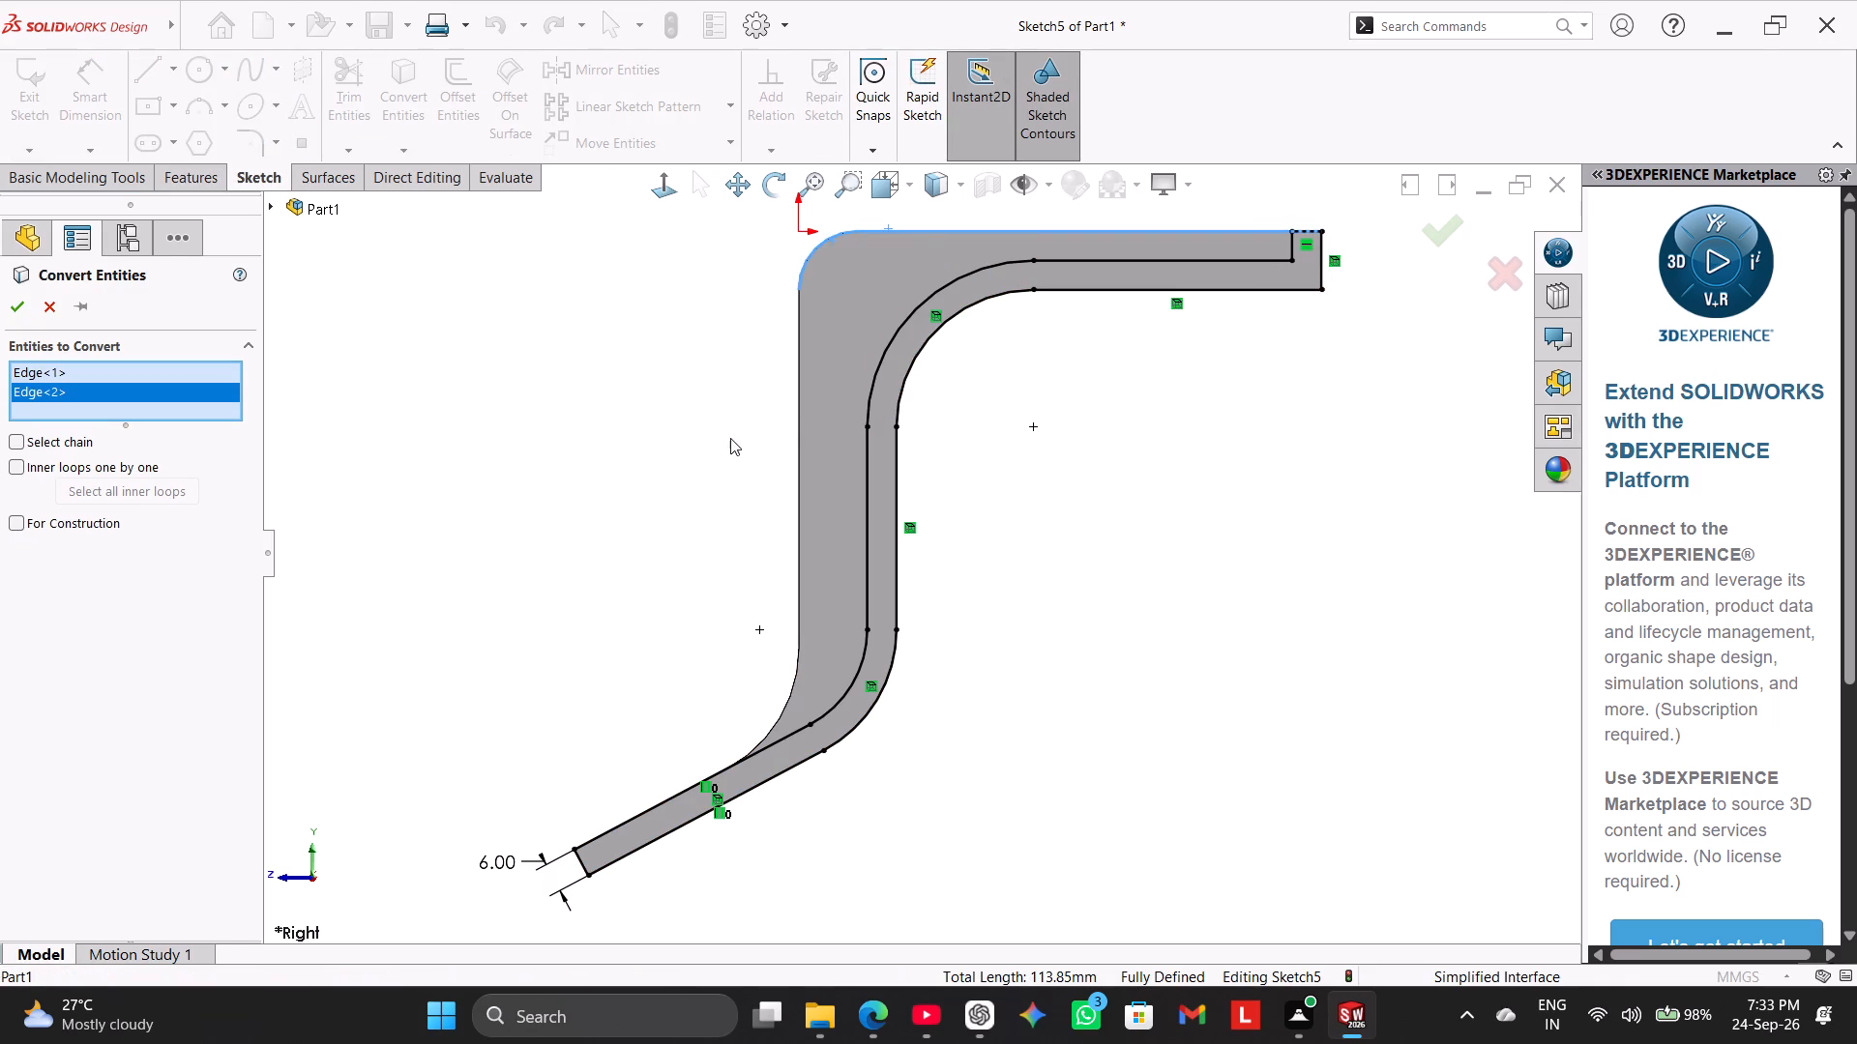
pyautogui.click(798, 401)
pyautogui.click(793, 682)
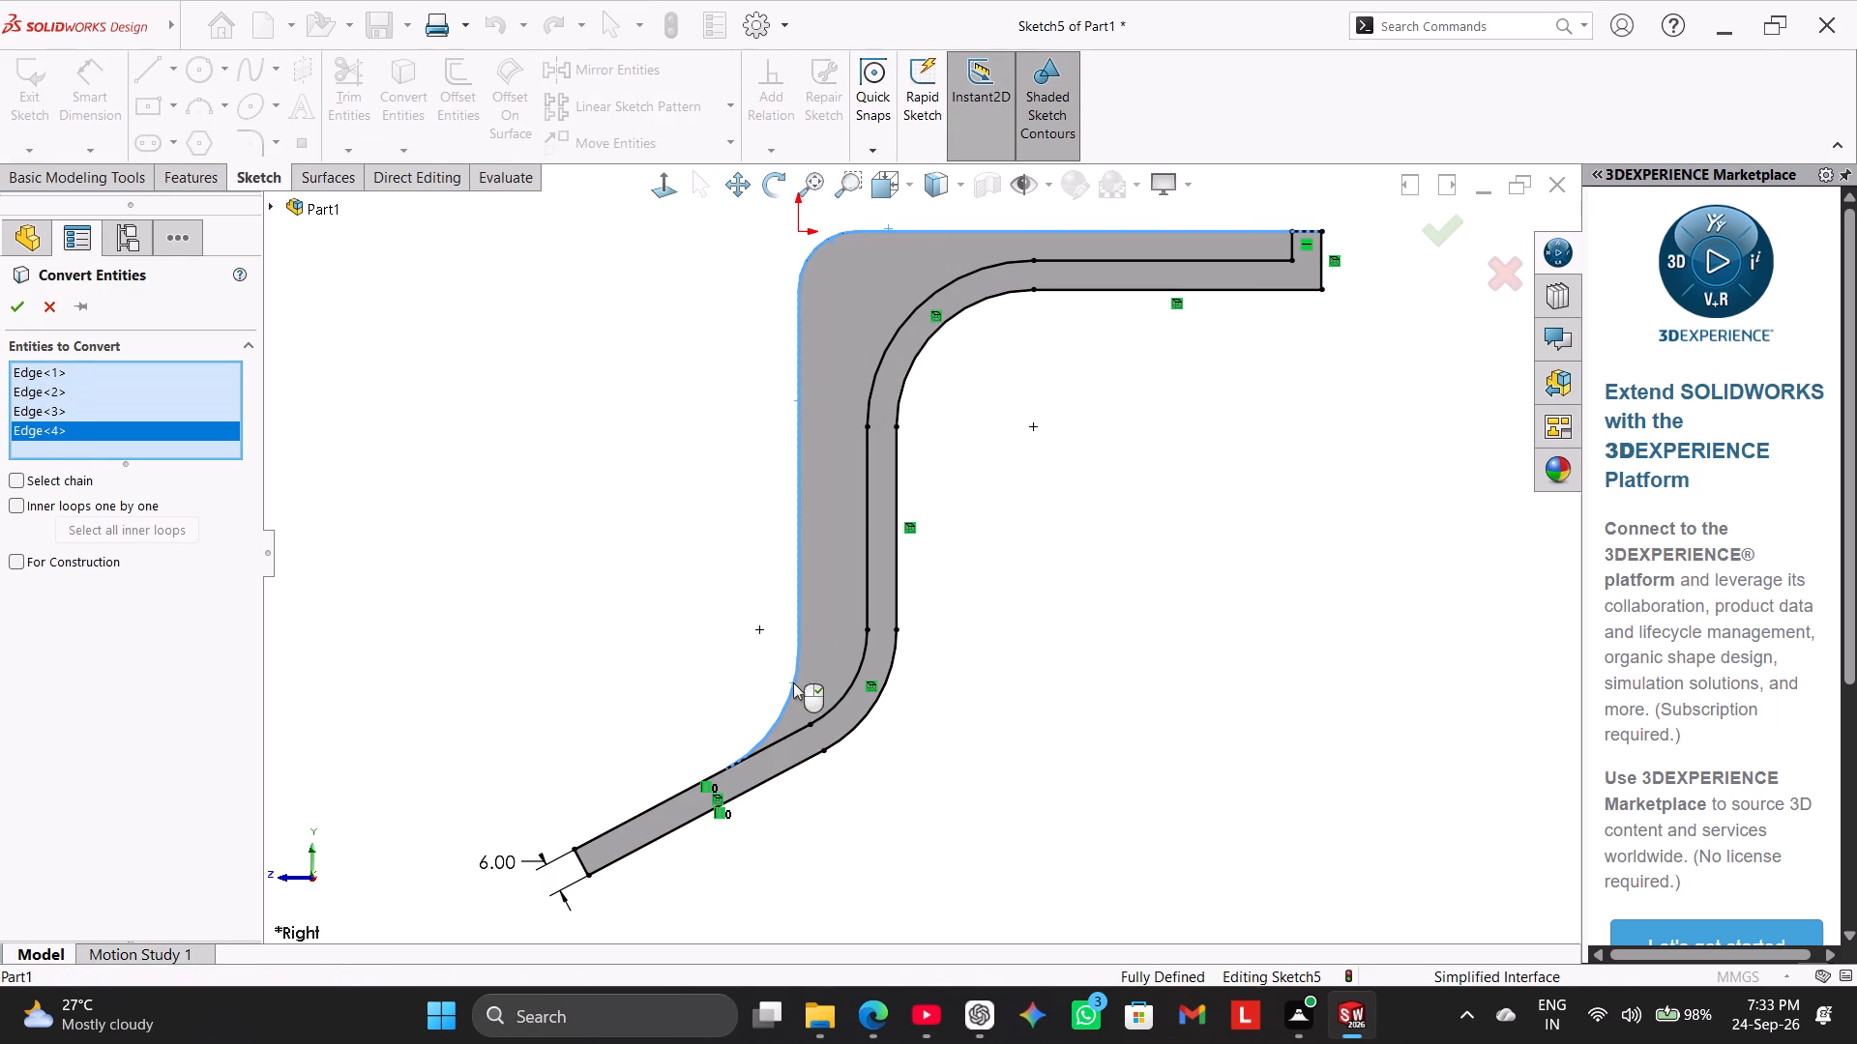
pyautogui.click(21, 309)
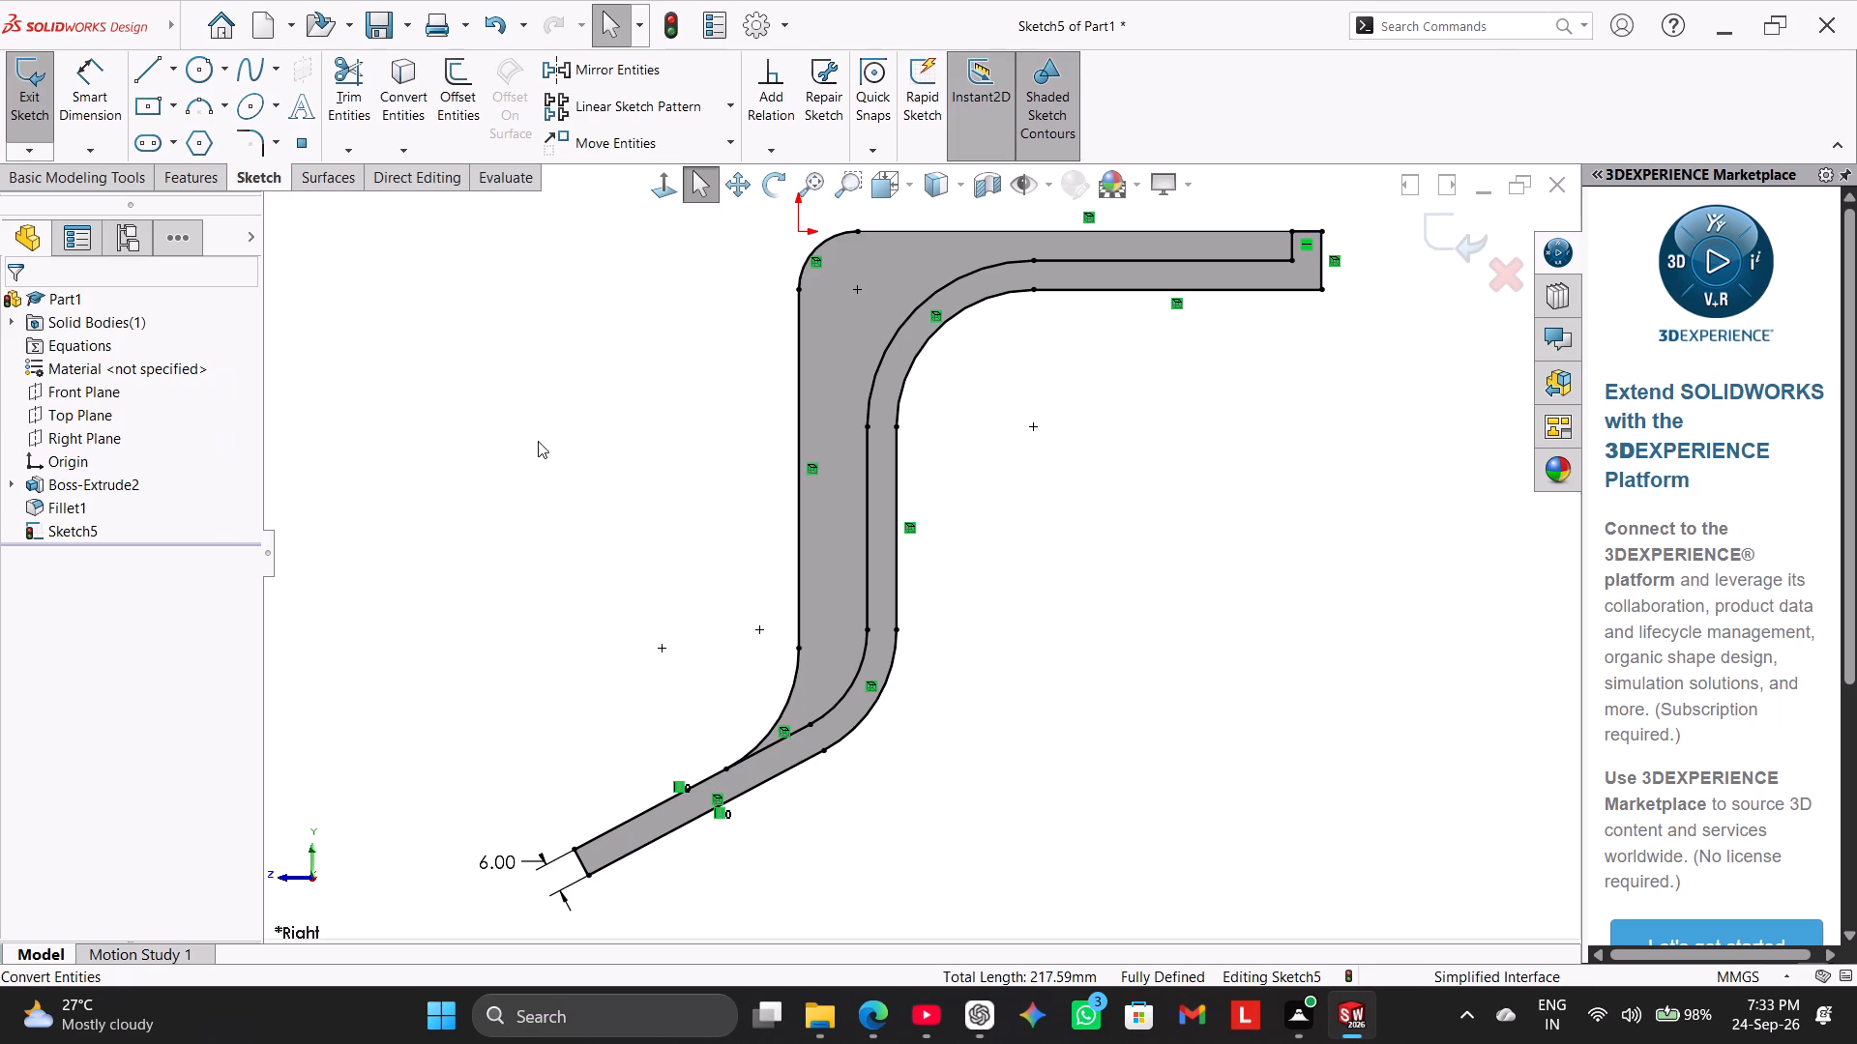
pyautogui.rightClick(538, 441)
pyautogui.click(484, 426)
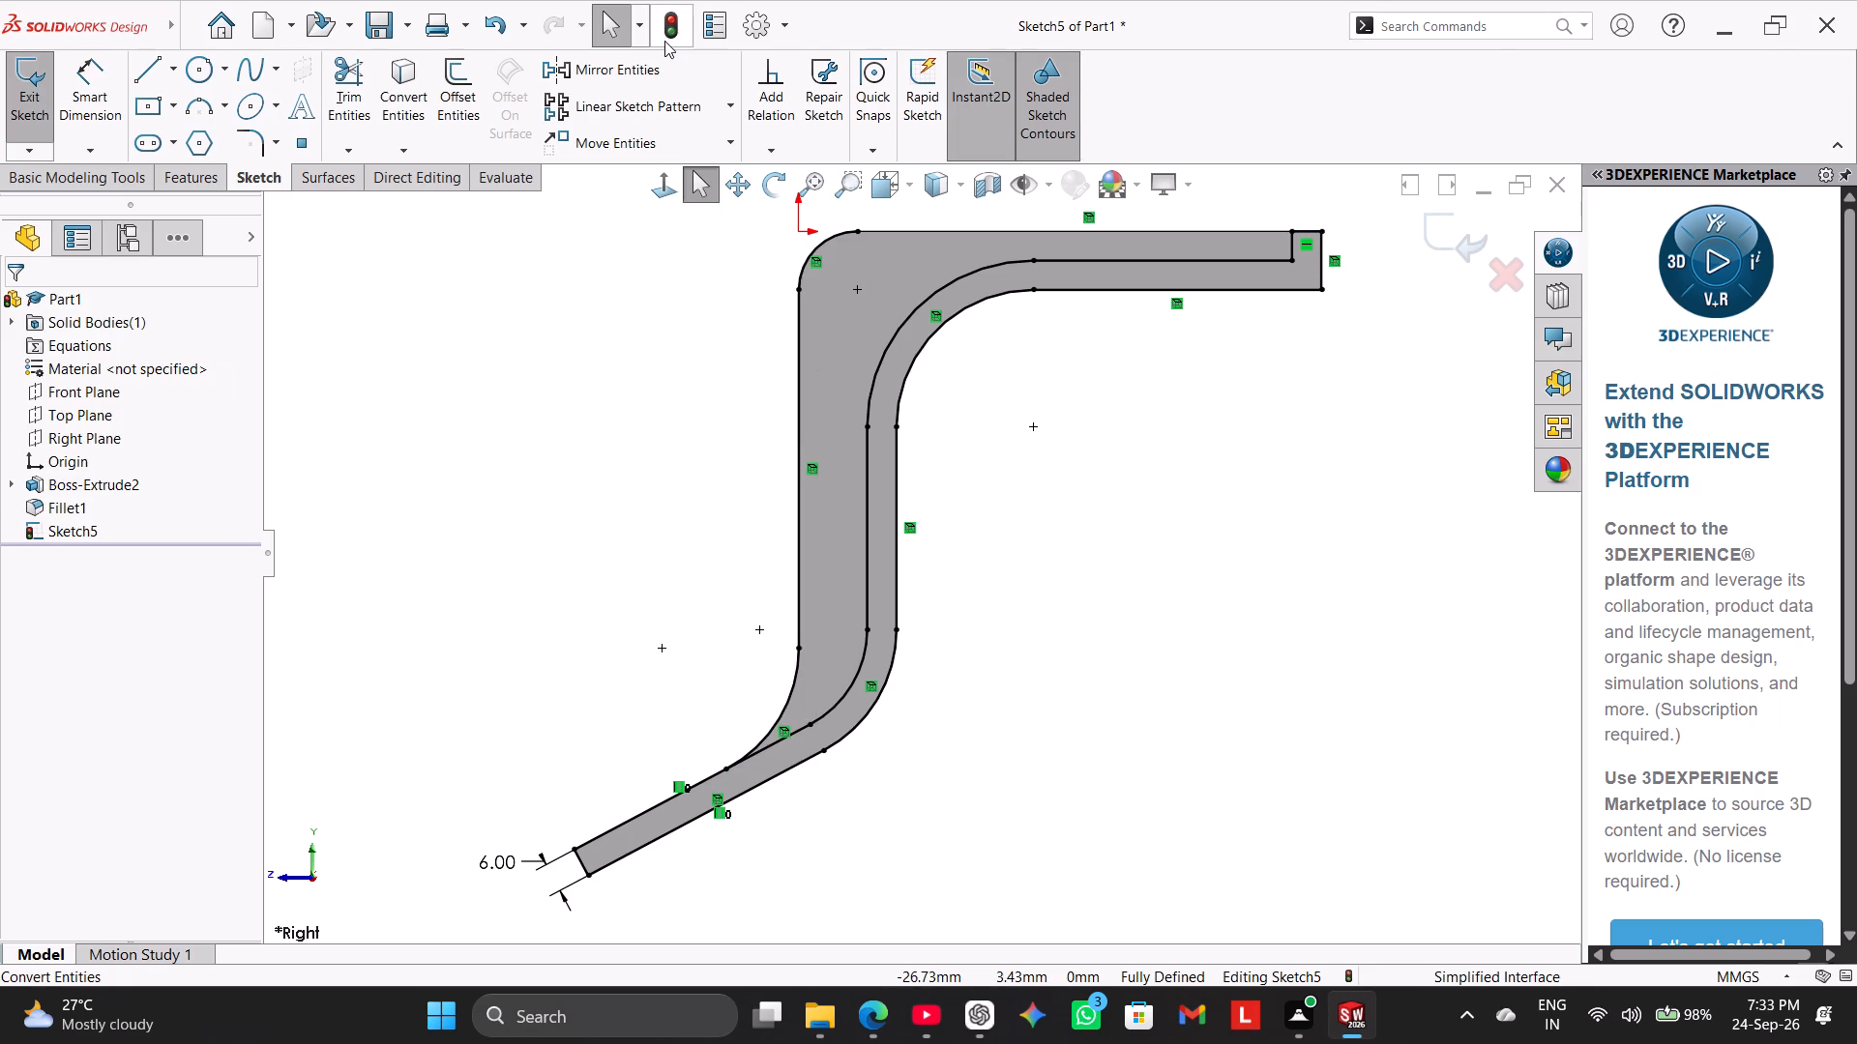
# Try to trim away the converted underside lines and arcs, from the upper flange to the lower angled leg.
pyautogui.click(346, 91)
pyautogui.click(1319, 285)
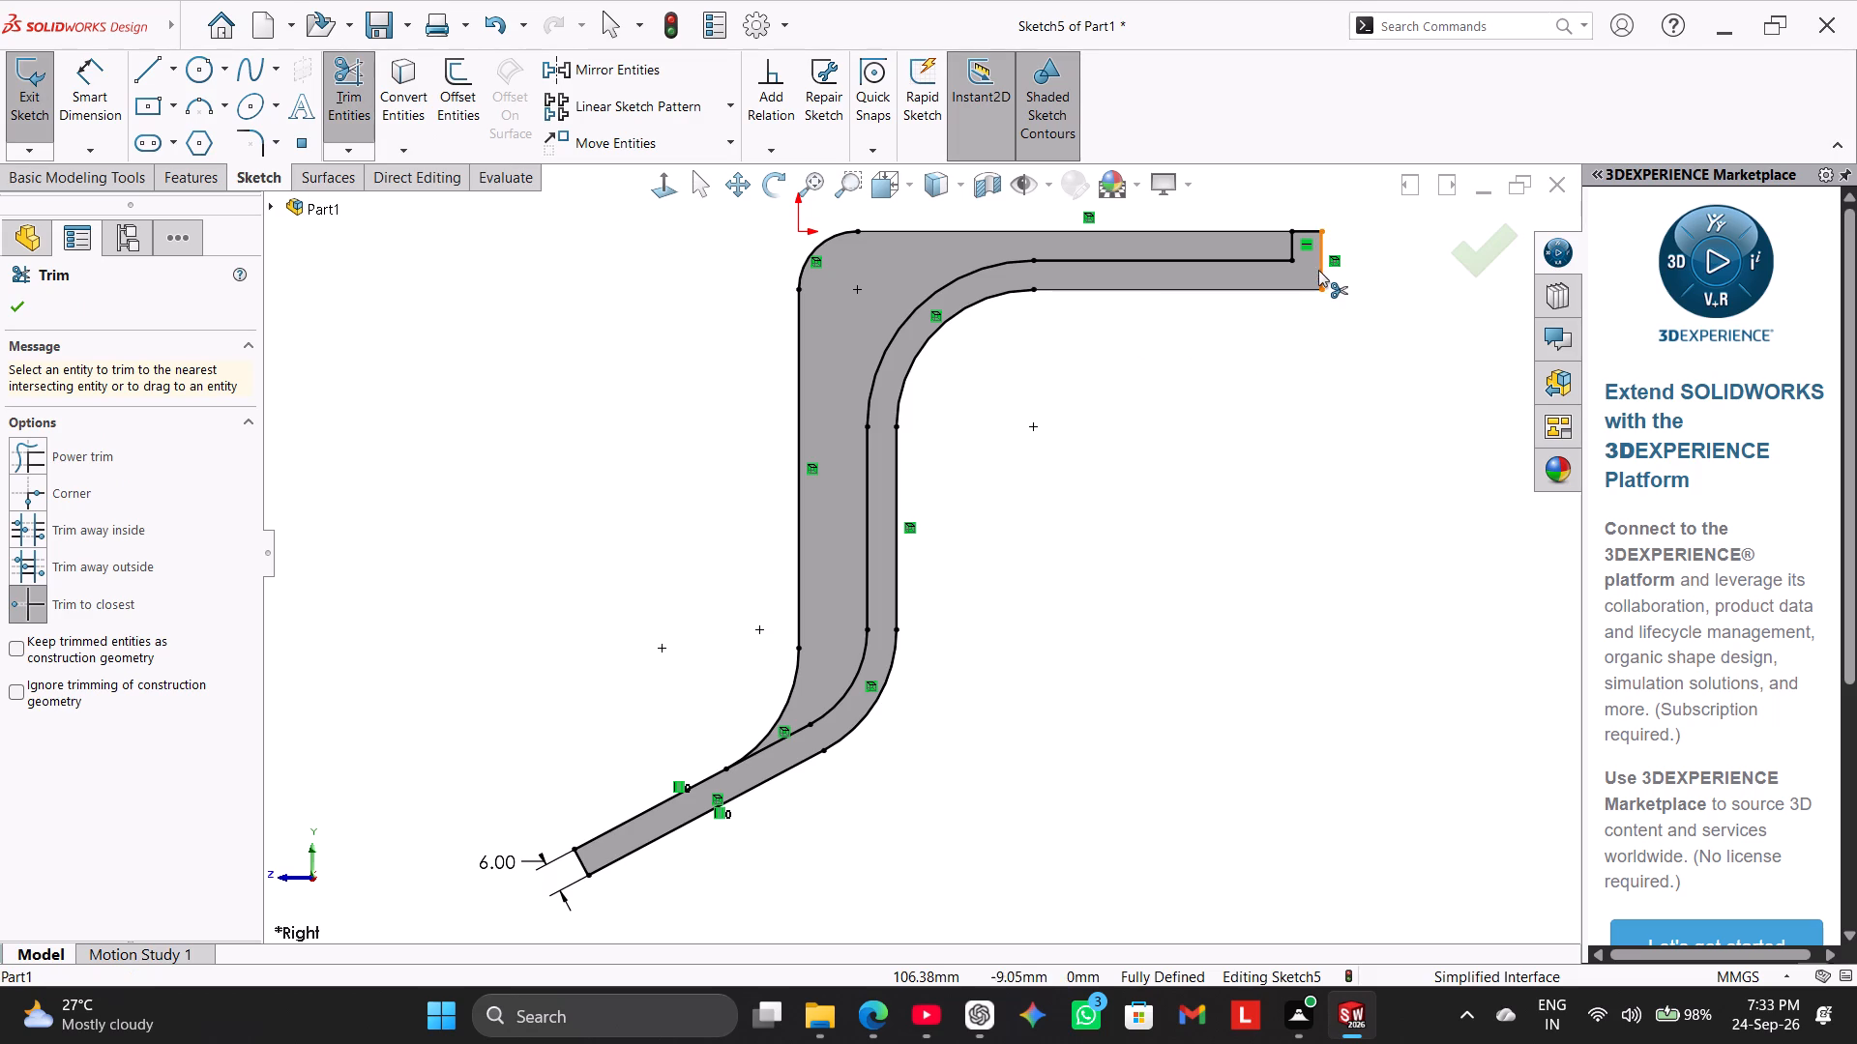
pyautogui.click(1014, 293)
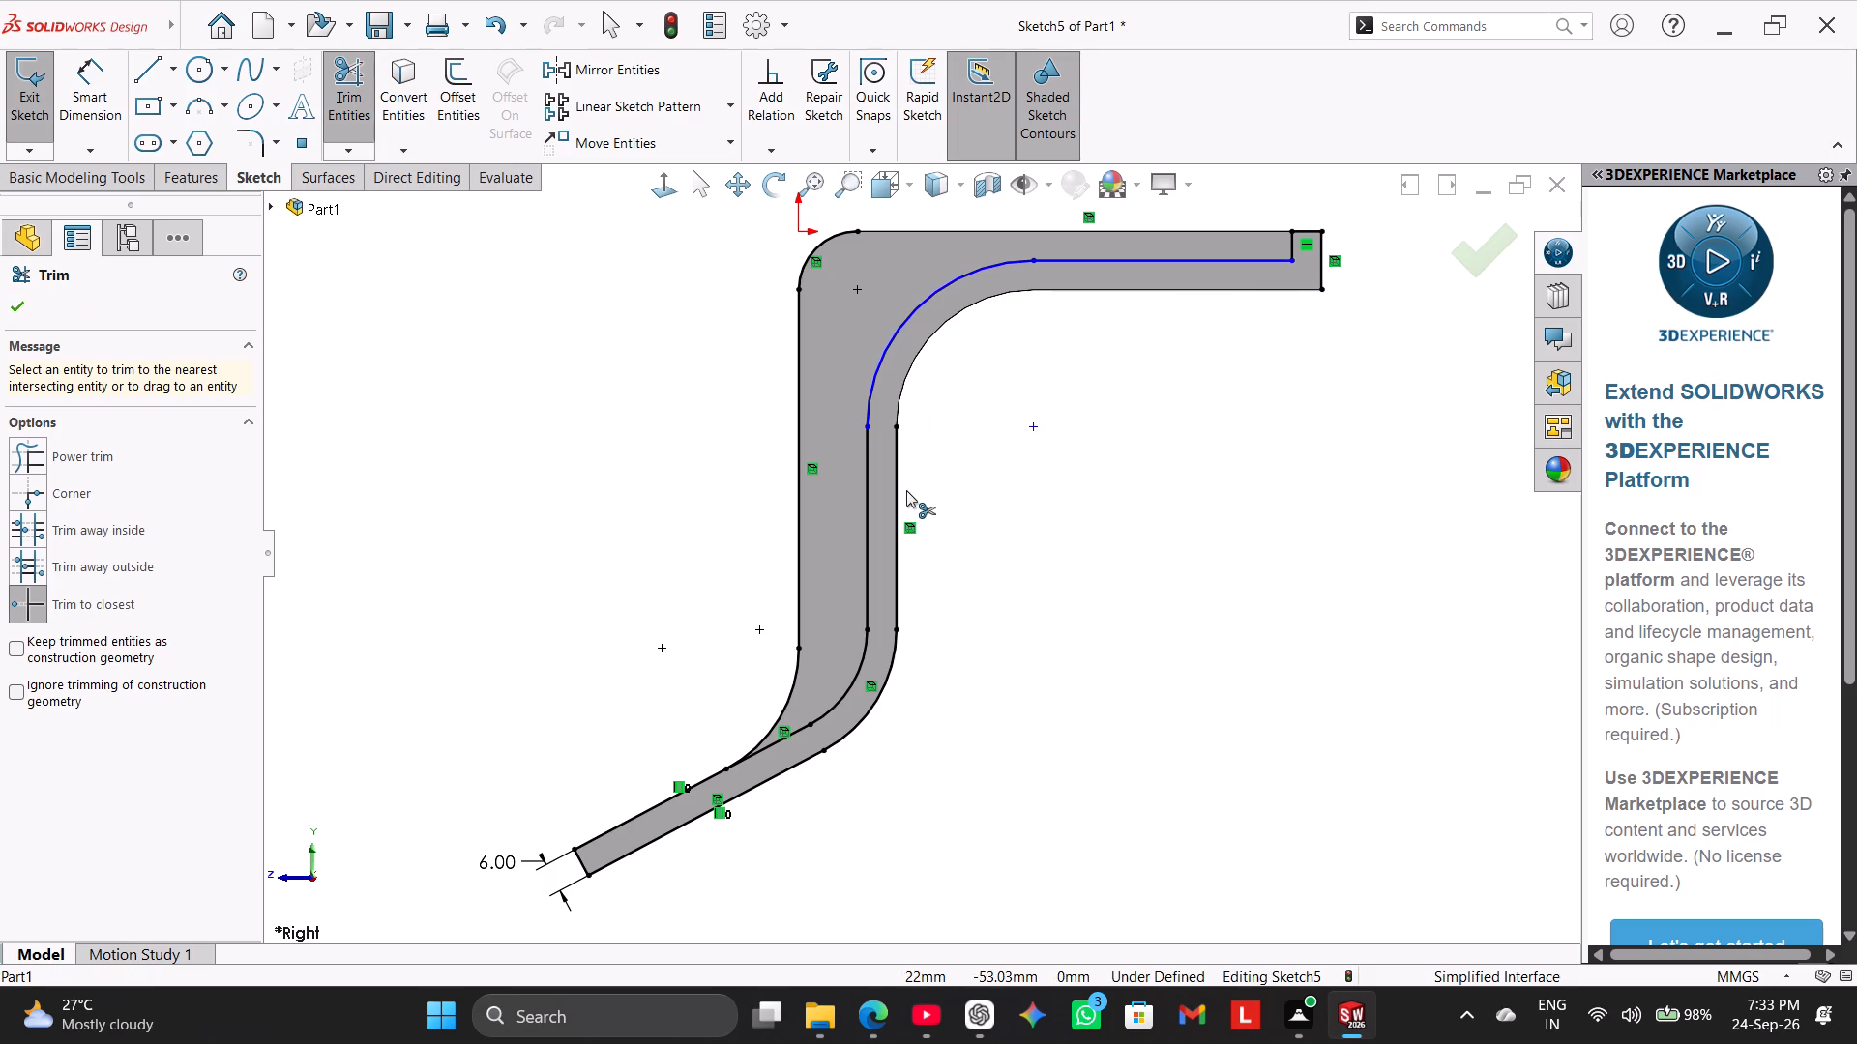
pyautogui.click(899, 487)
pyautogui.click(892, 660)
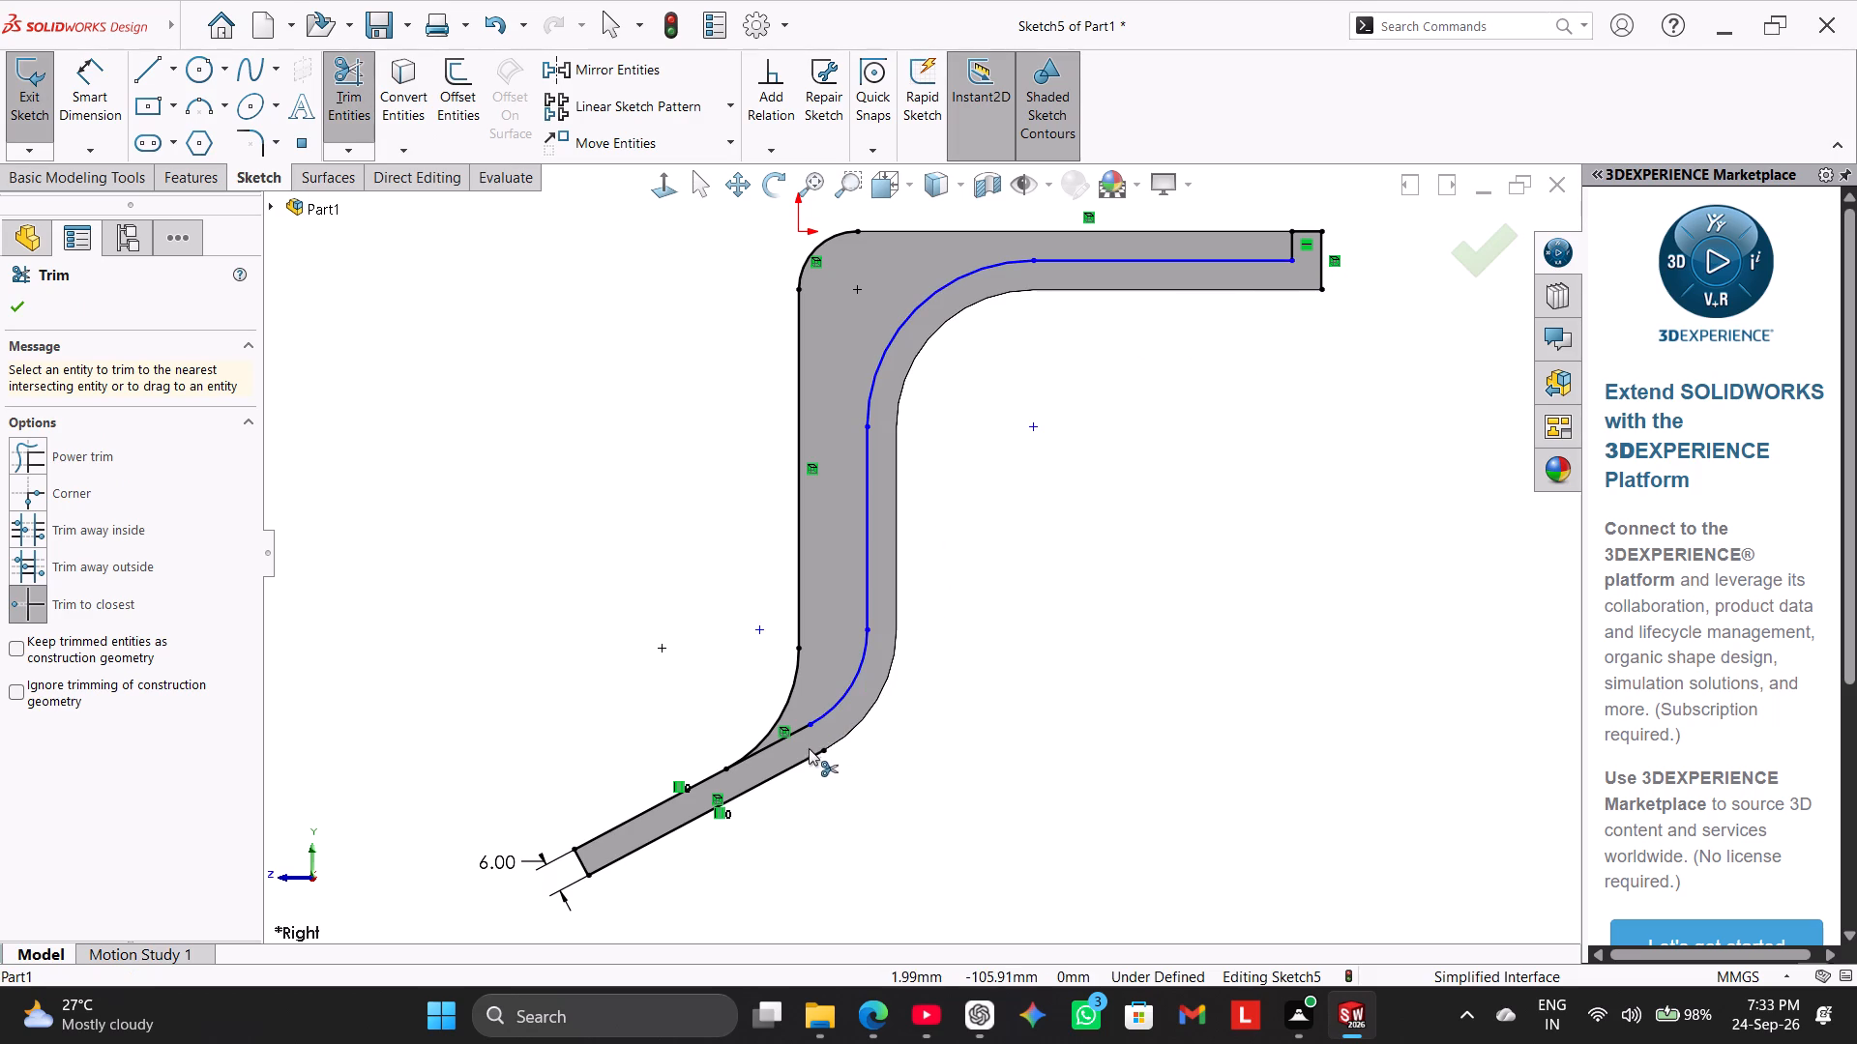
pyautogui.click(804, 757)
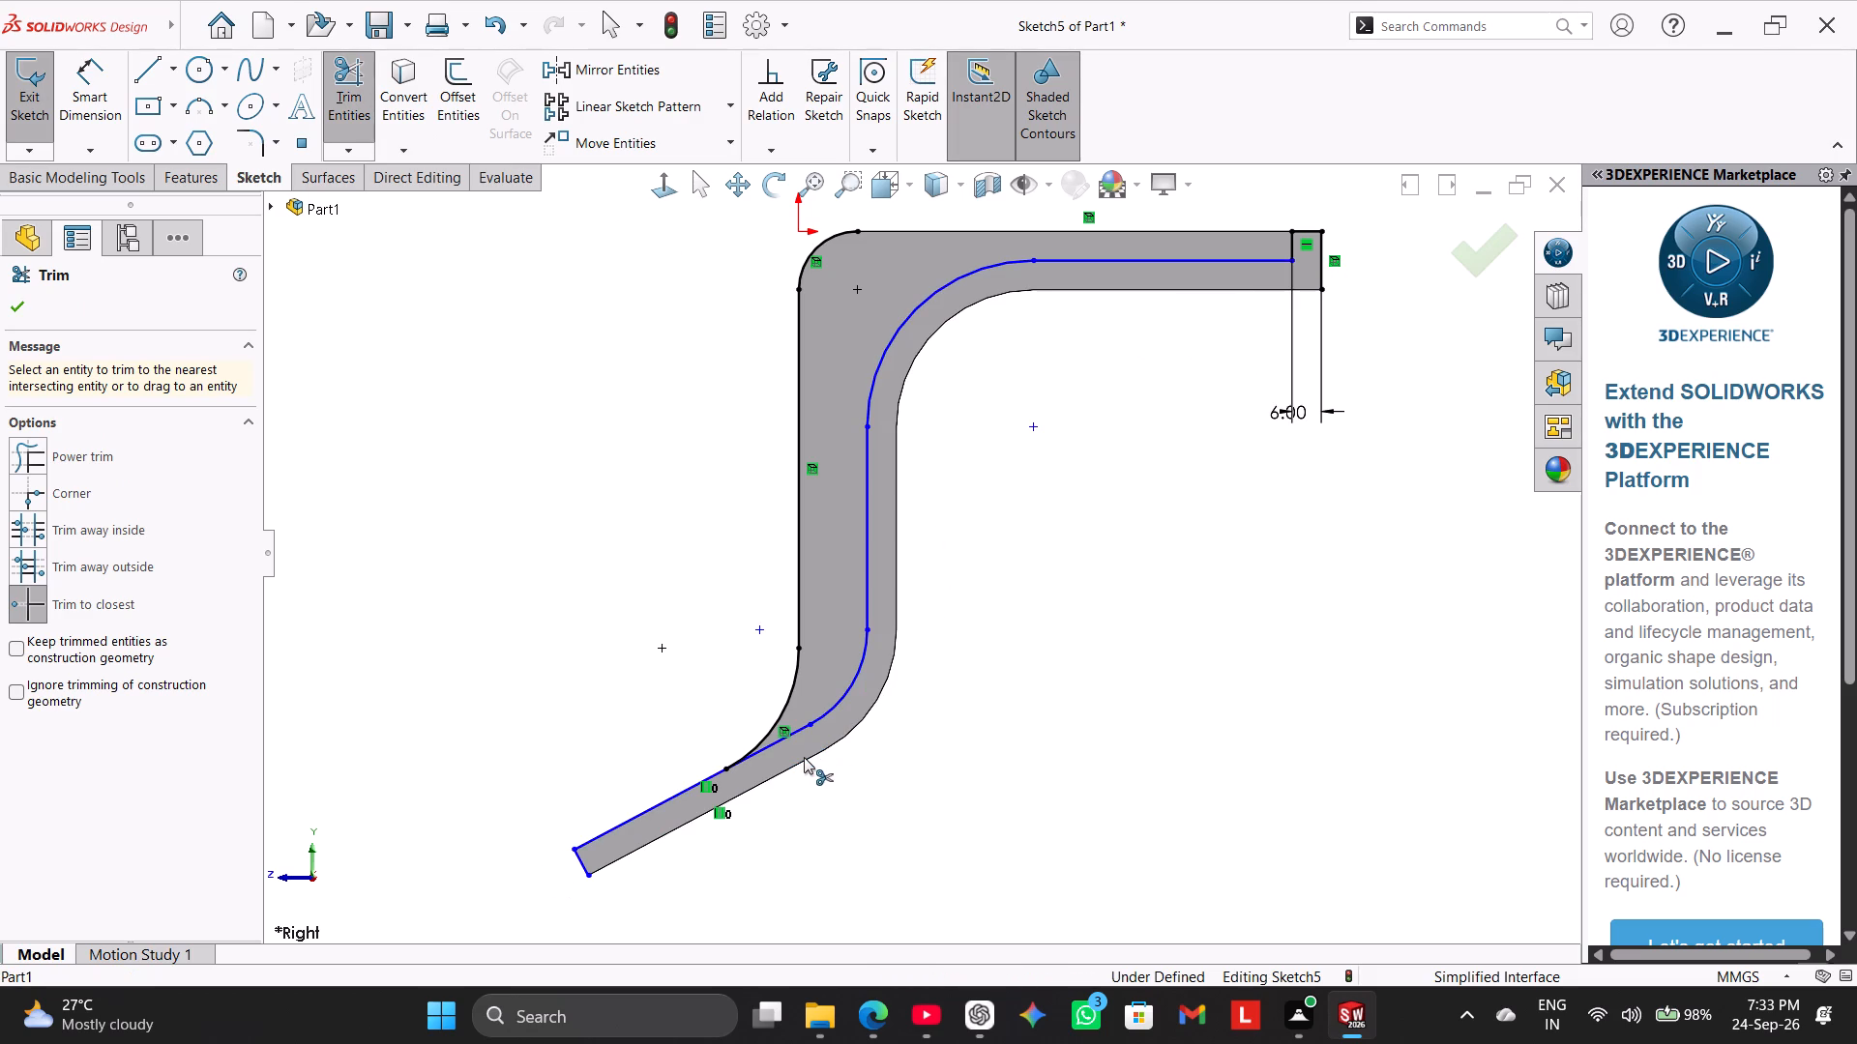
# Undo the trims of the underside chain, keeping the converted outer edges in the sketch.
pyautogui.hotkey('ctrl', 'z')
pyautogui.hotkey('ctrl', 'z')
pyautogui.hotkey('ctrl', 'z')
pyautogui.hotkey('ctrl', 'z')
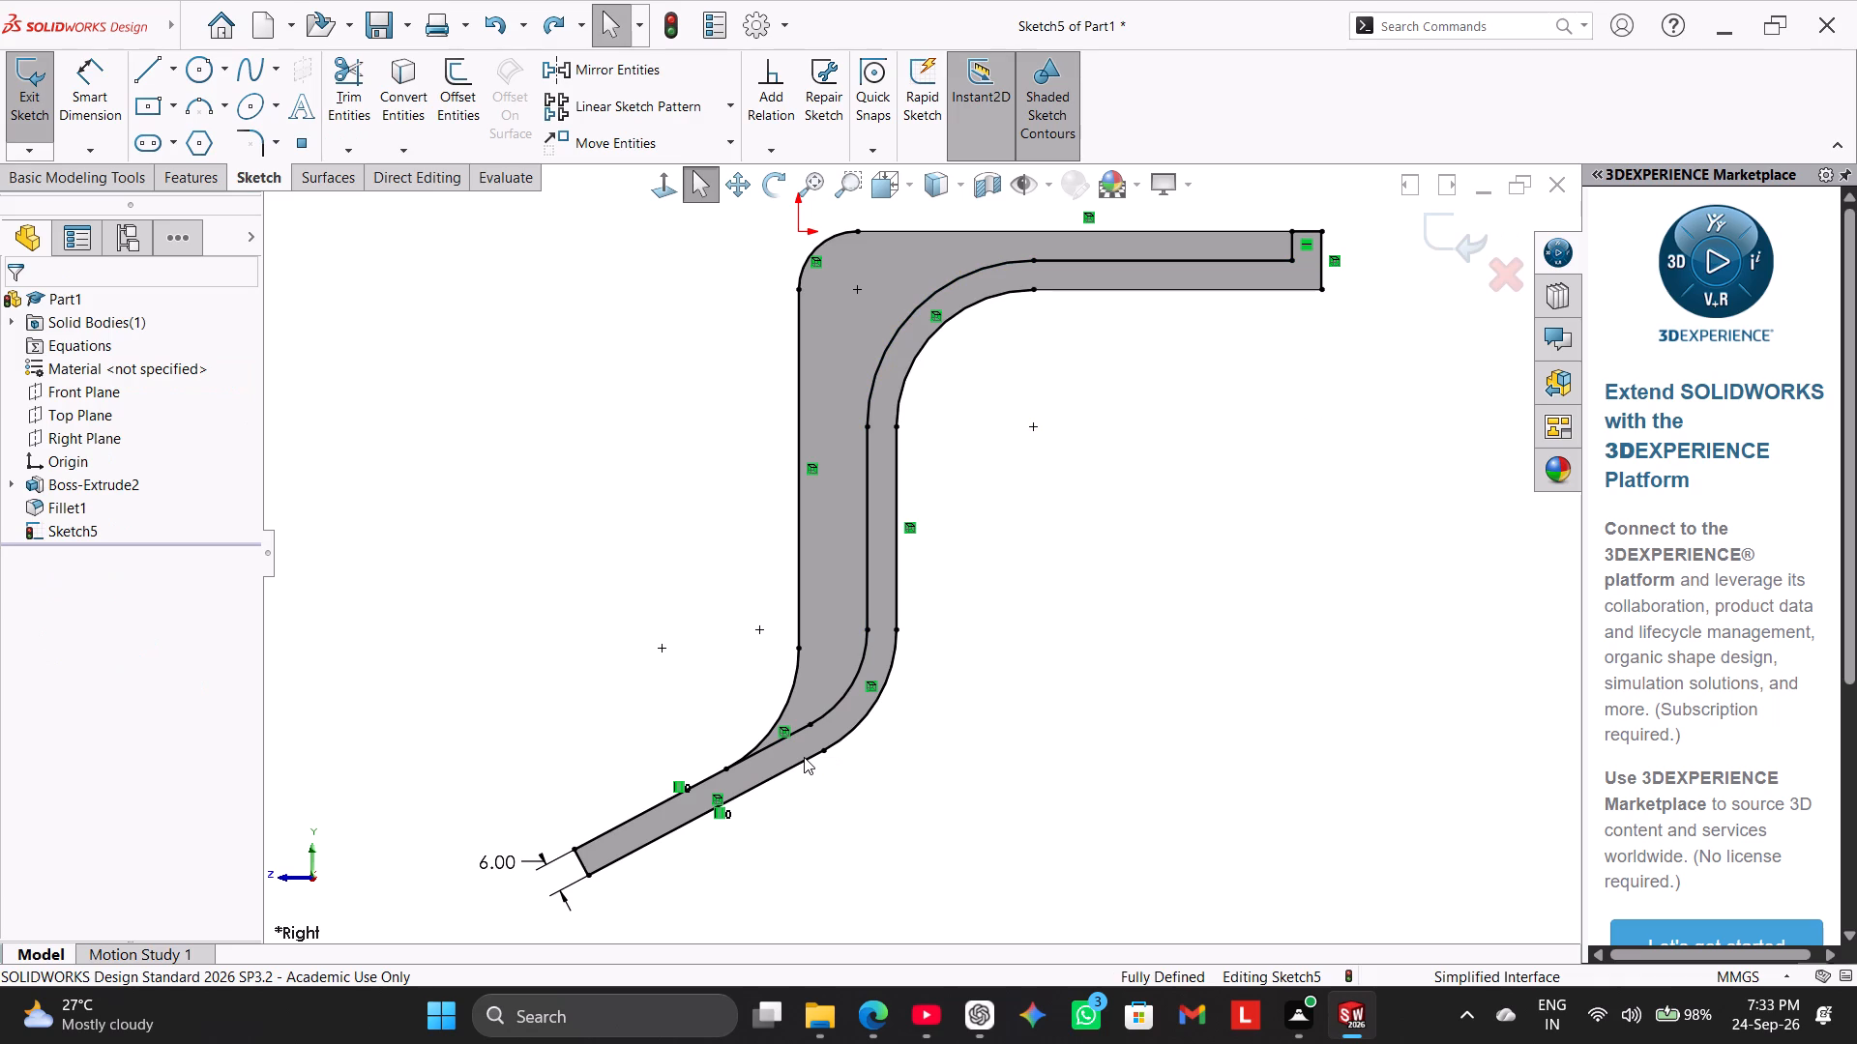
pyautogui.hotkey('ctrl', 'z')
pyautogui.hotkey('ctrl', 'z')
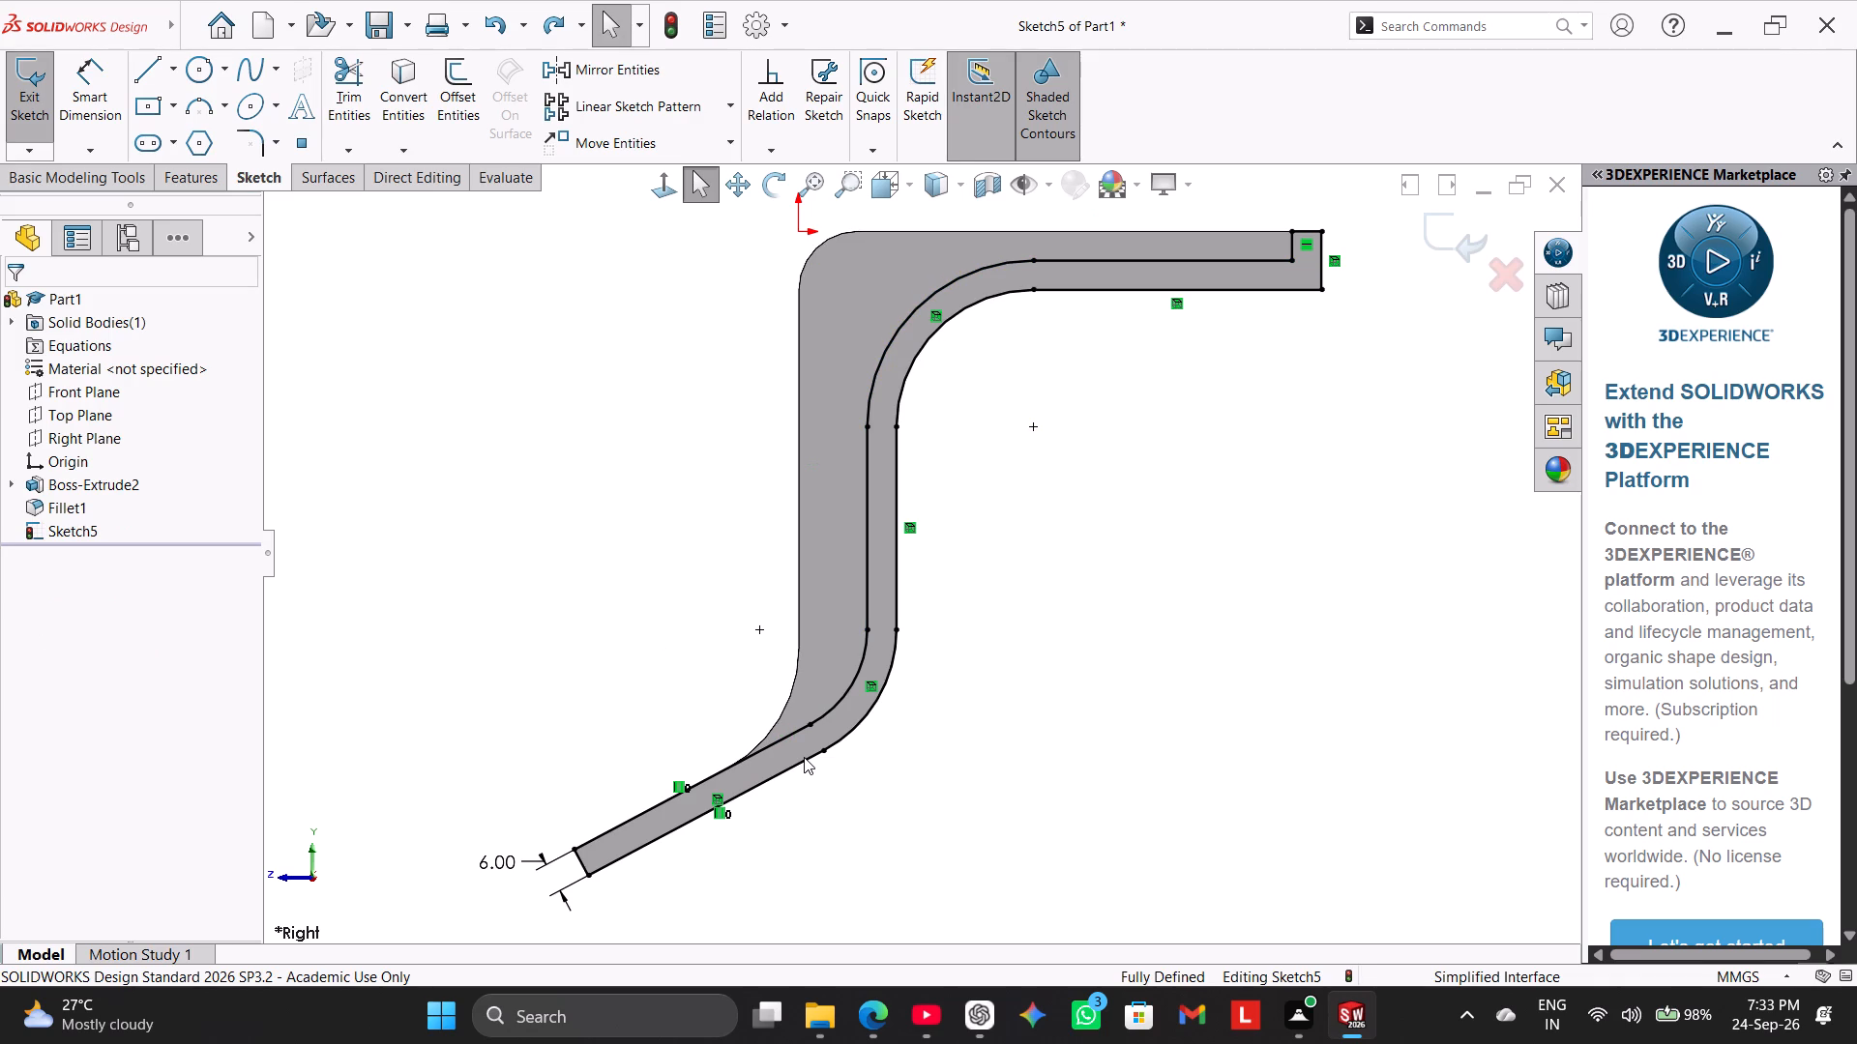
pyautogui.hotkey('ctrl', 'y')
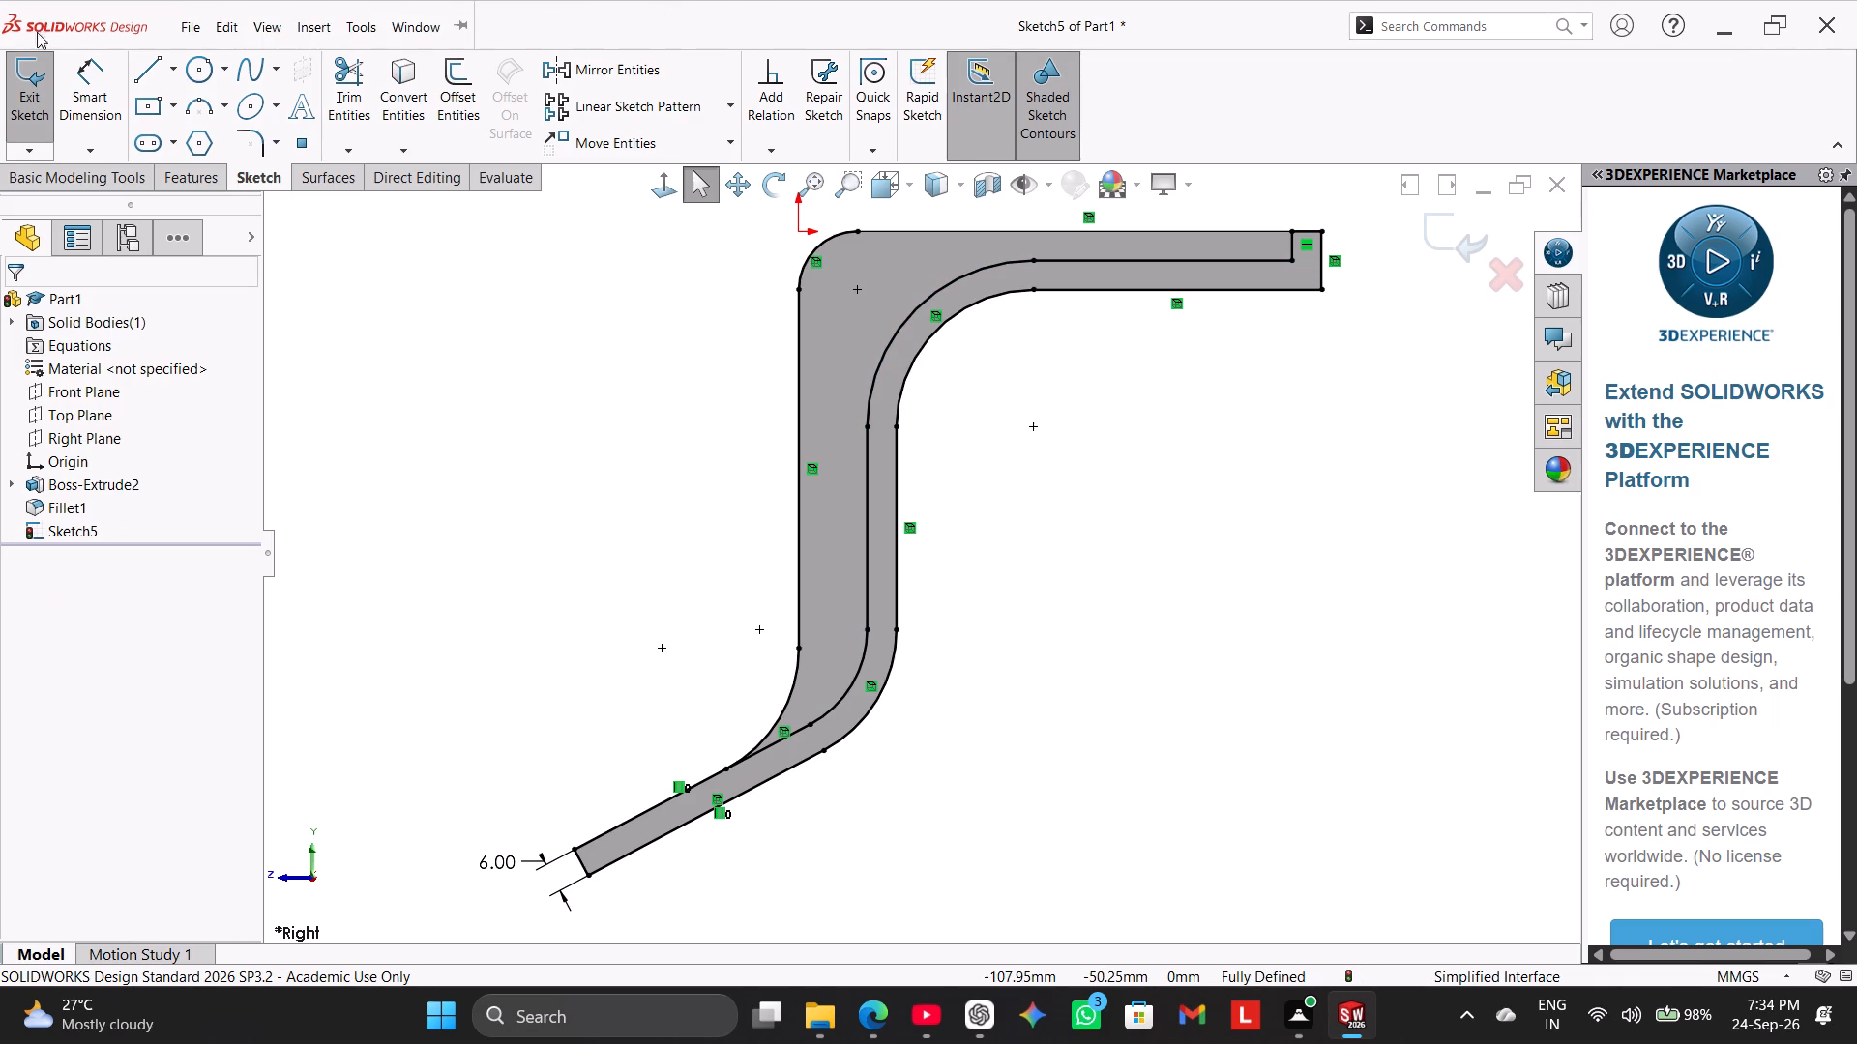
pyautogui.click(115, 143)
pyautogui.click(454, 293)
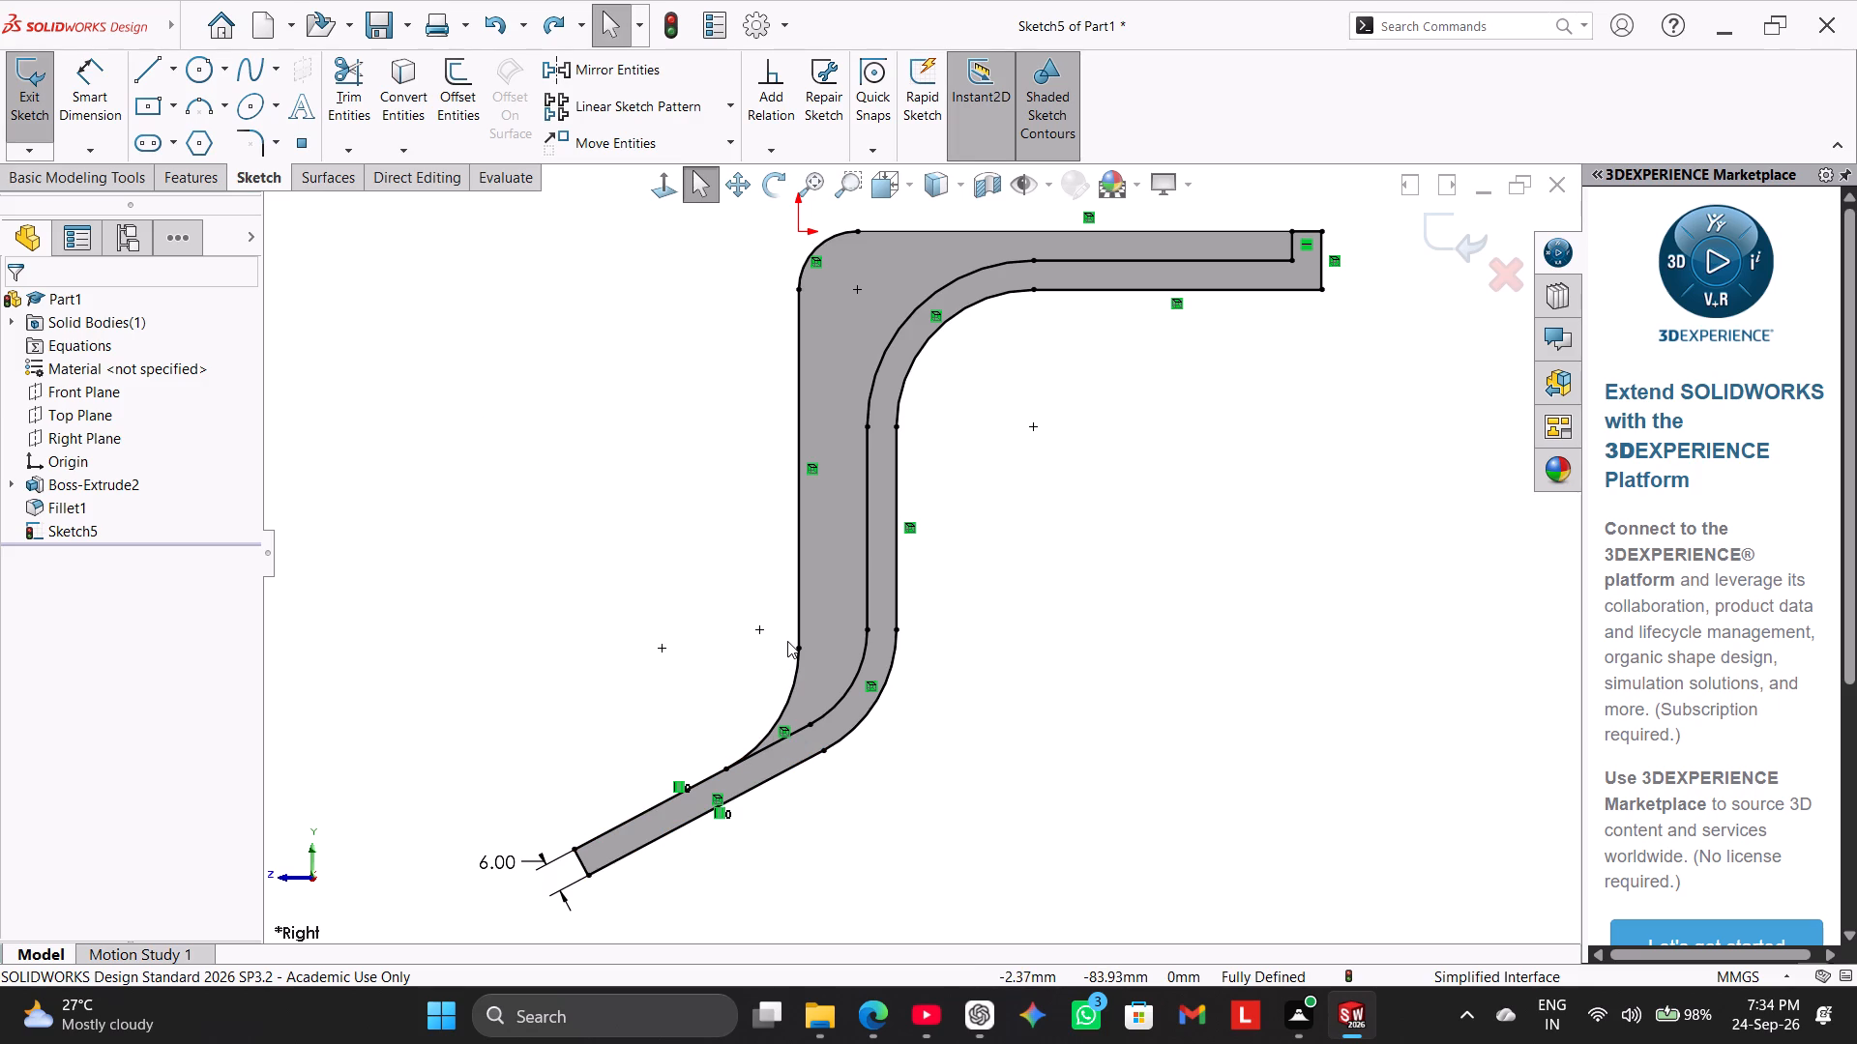
# Turn the five converted underside lines and arcs, from the lower angled leg to the upper flange, into construction geometry.
pyautogui.keyDown('ctrl'); pyautogui.click(746, 791); pyautogui.keyUp('ctrl')
pyautogui.keyDown('ctrl'); pyautogui.click(855, 732); pyautogui.keyUp('ctrl')
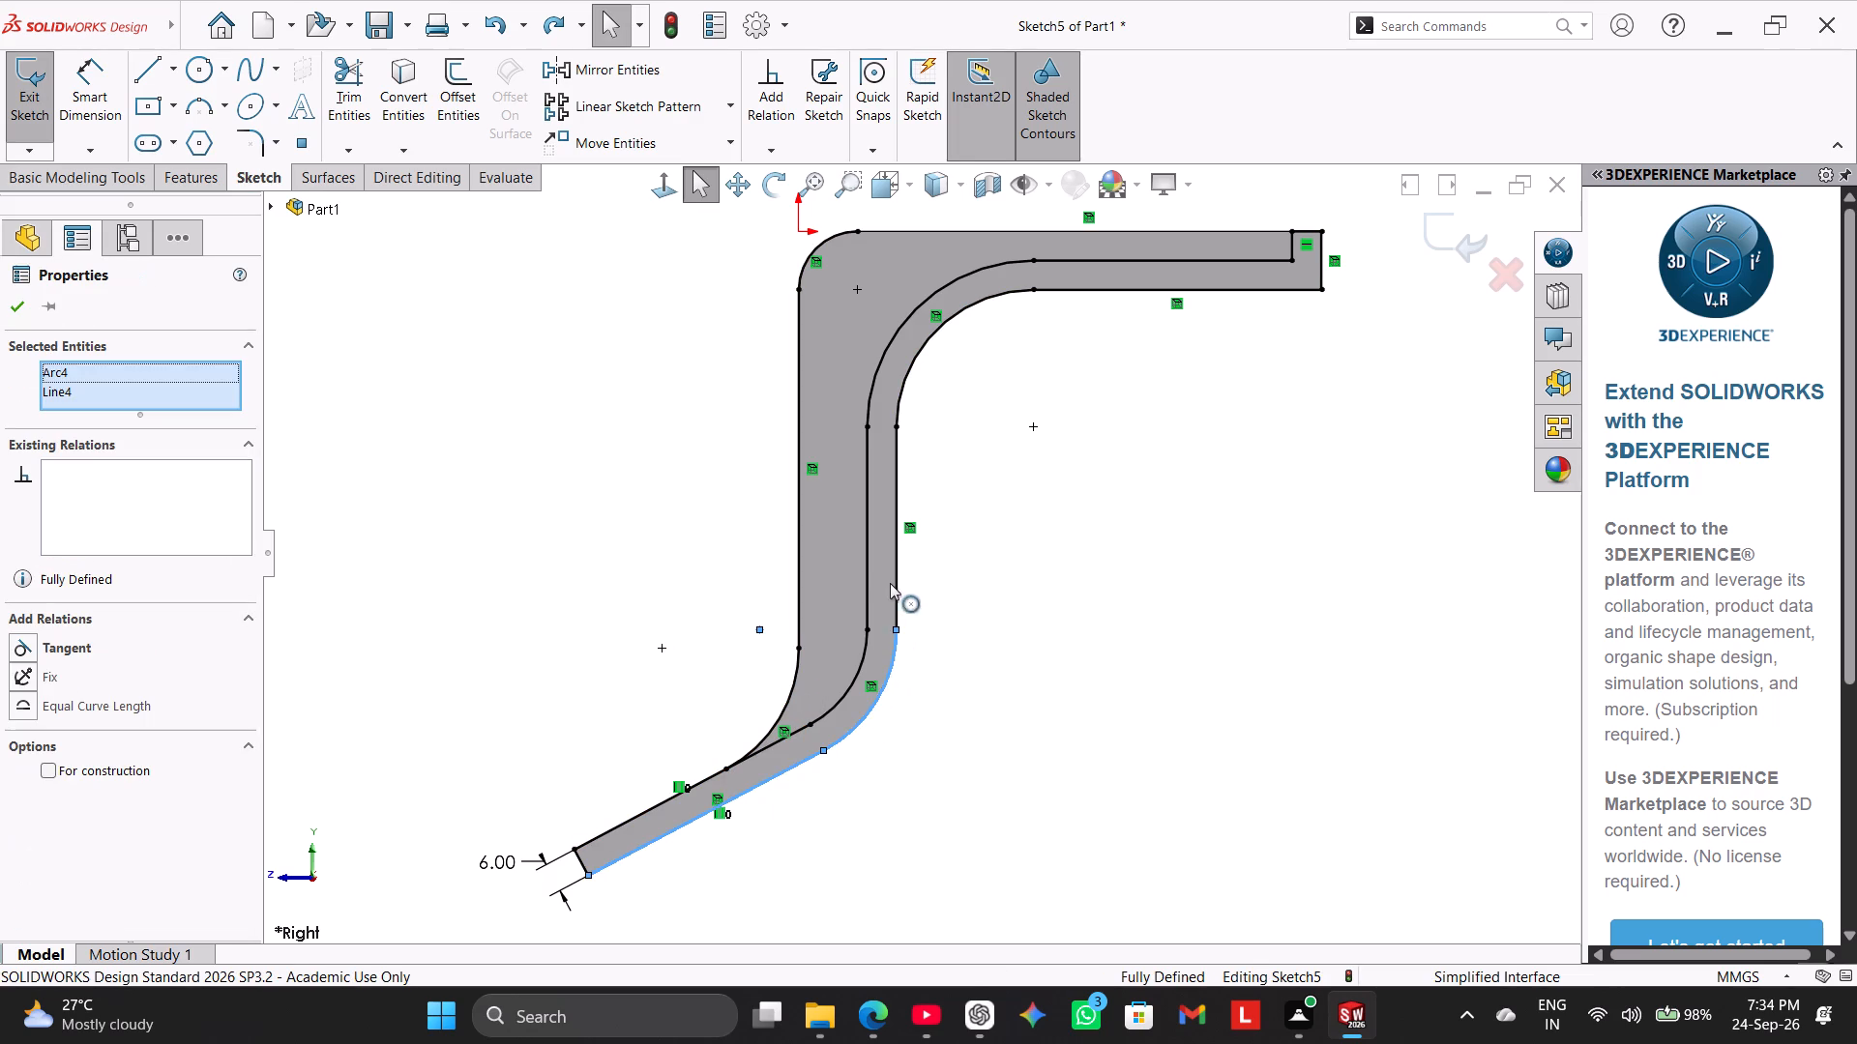
pyautogui.keyDown('ctrl'); pyautogui.click(893, 565); pyautogui.keyUp('ctrl')
pyautogui.keyDown('ctrl'); pyautogui.click(904, 378); pyautogui.keyUp('ctrl')
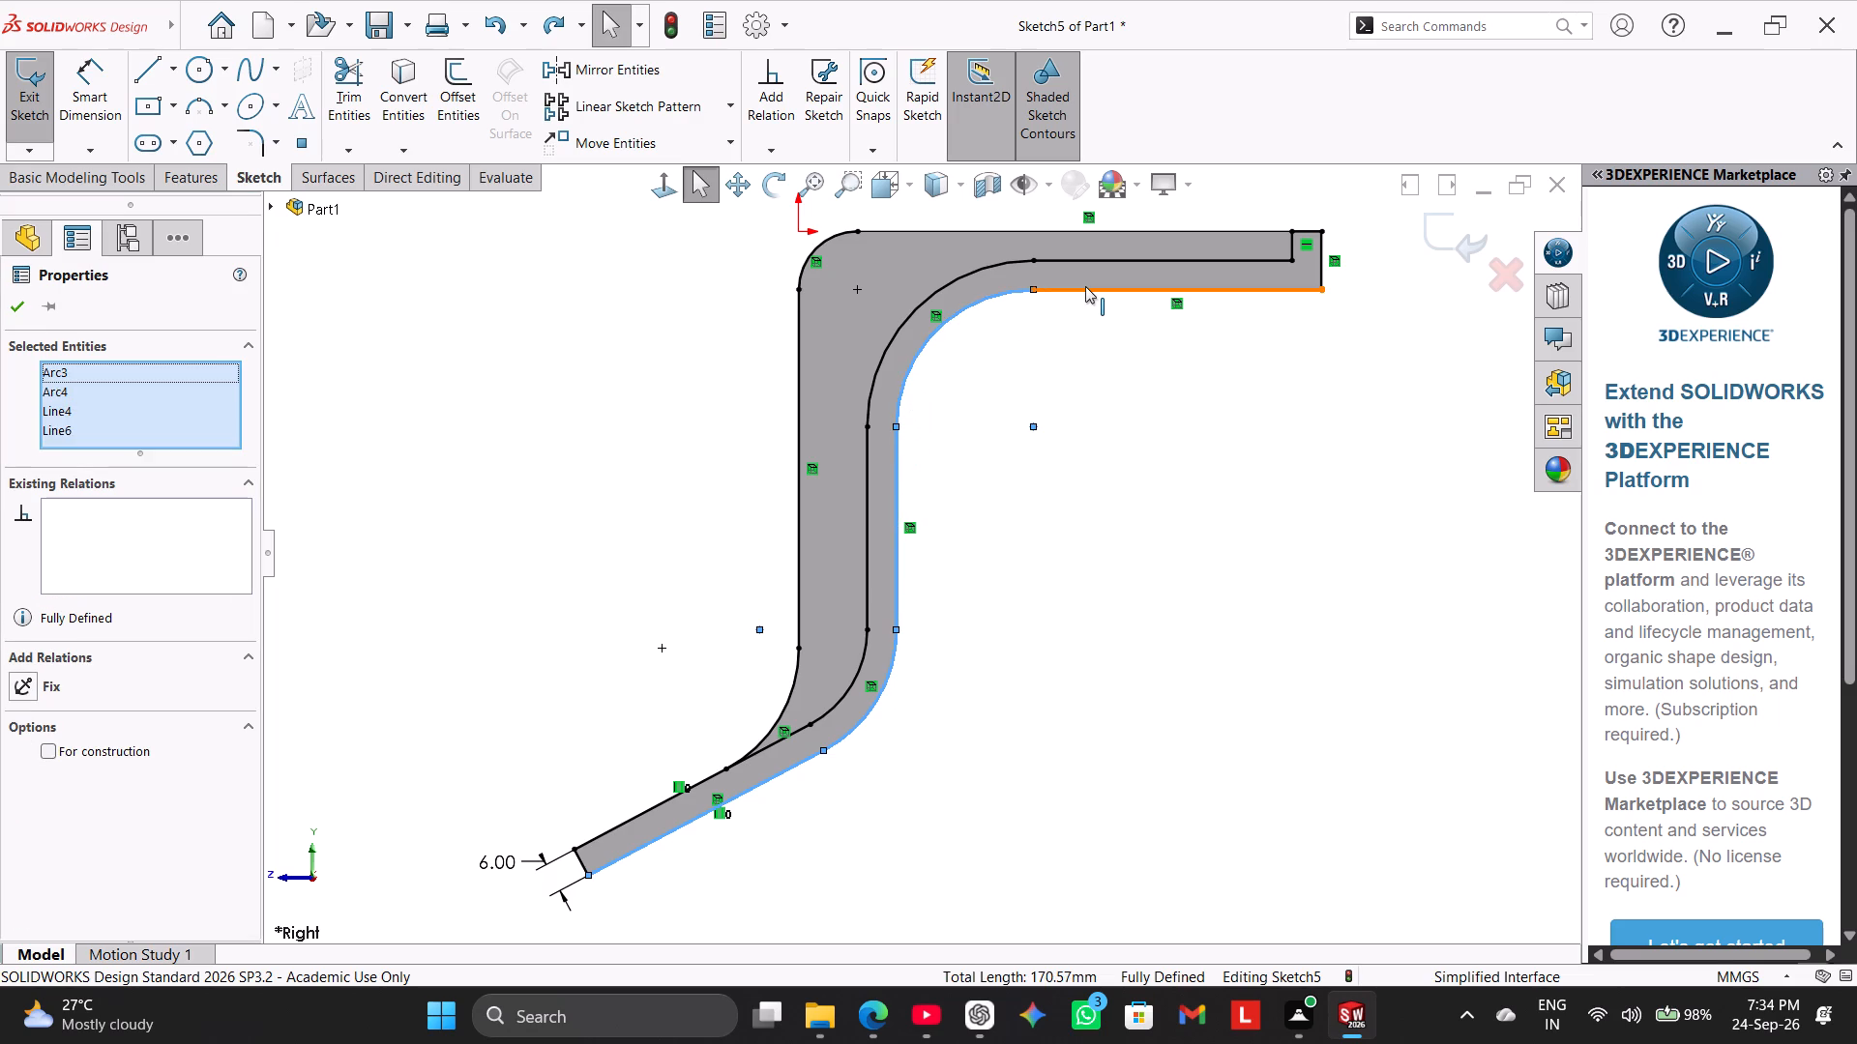
pyautogui.keyDown('ctrl'); pyautogui.click(1085, 286); pyautogui.keyUp('ctrl')
pyautogui.rightClick(1200, 476)
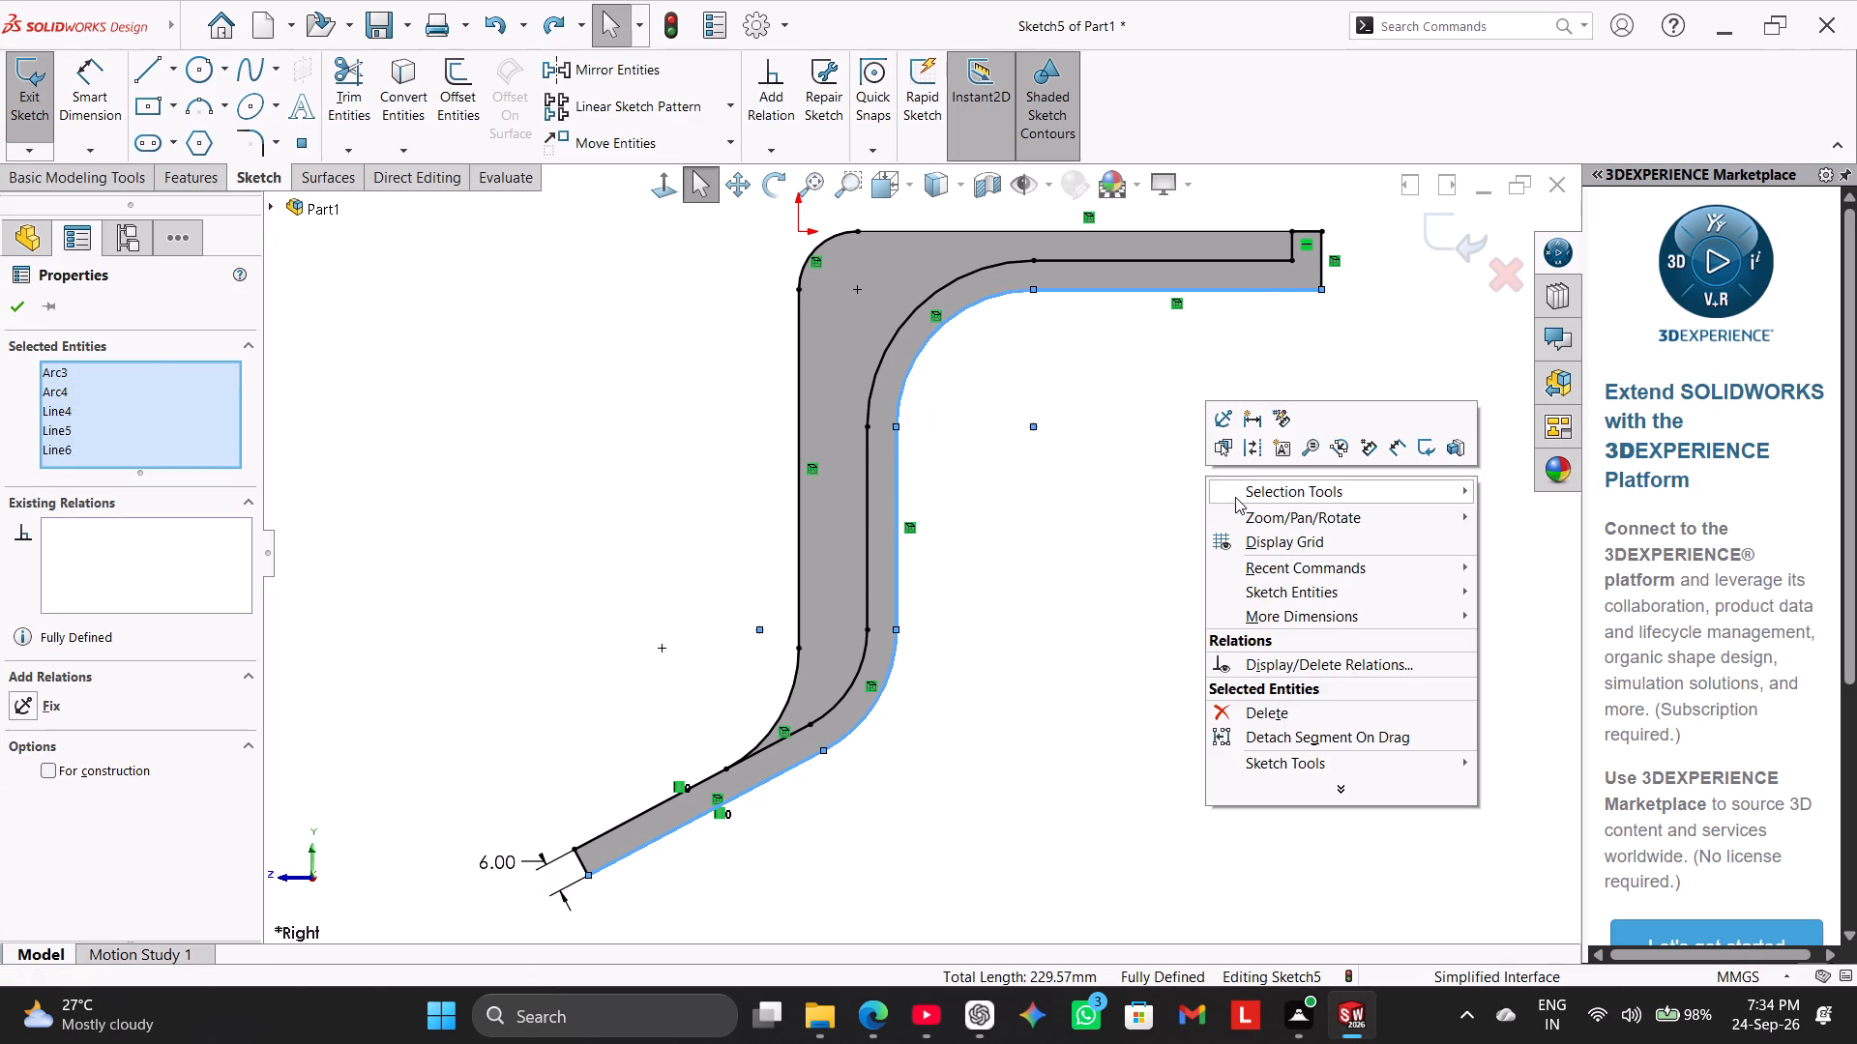
pyautogui.click(1248, 441)
pyautogui.click(1102, 464)
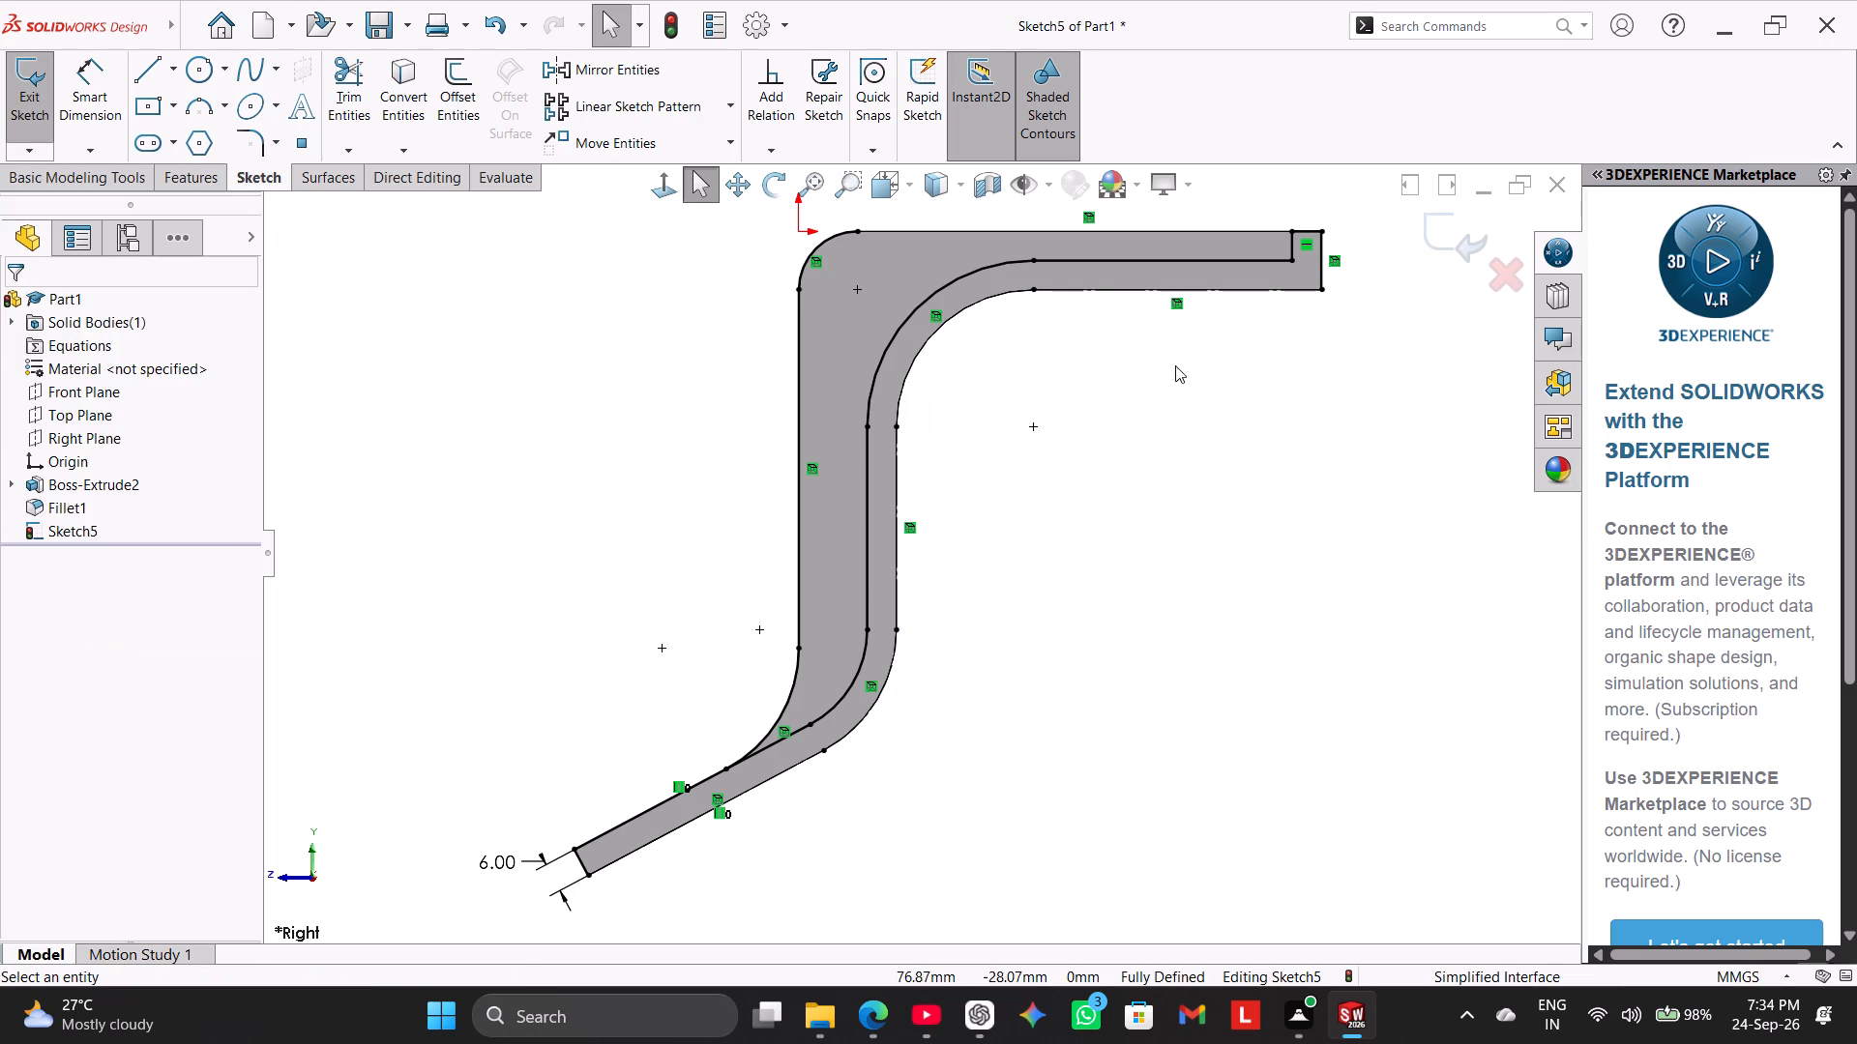
# Turn the upper flange's vertical end line and the short line along its top edge into construction geometry.
pyautogui.keyDown('ctrl'); pyautogui.click(1319, 266); pyautogui.keyUp('ctrl')
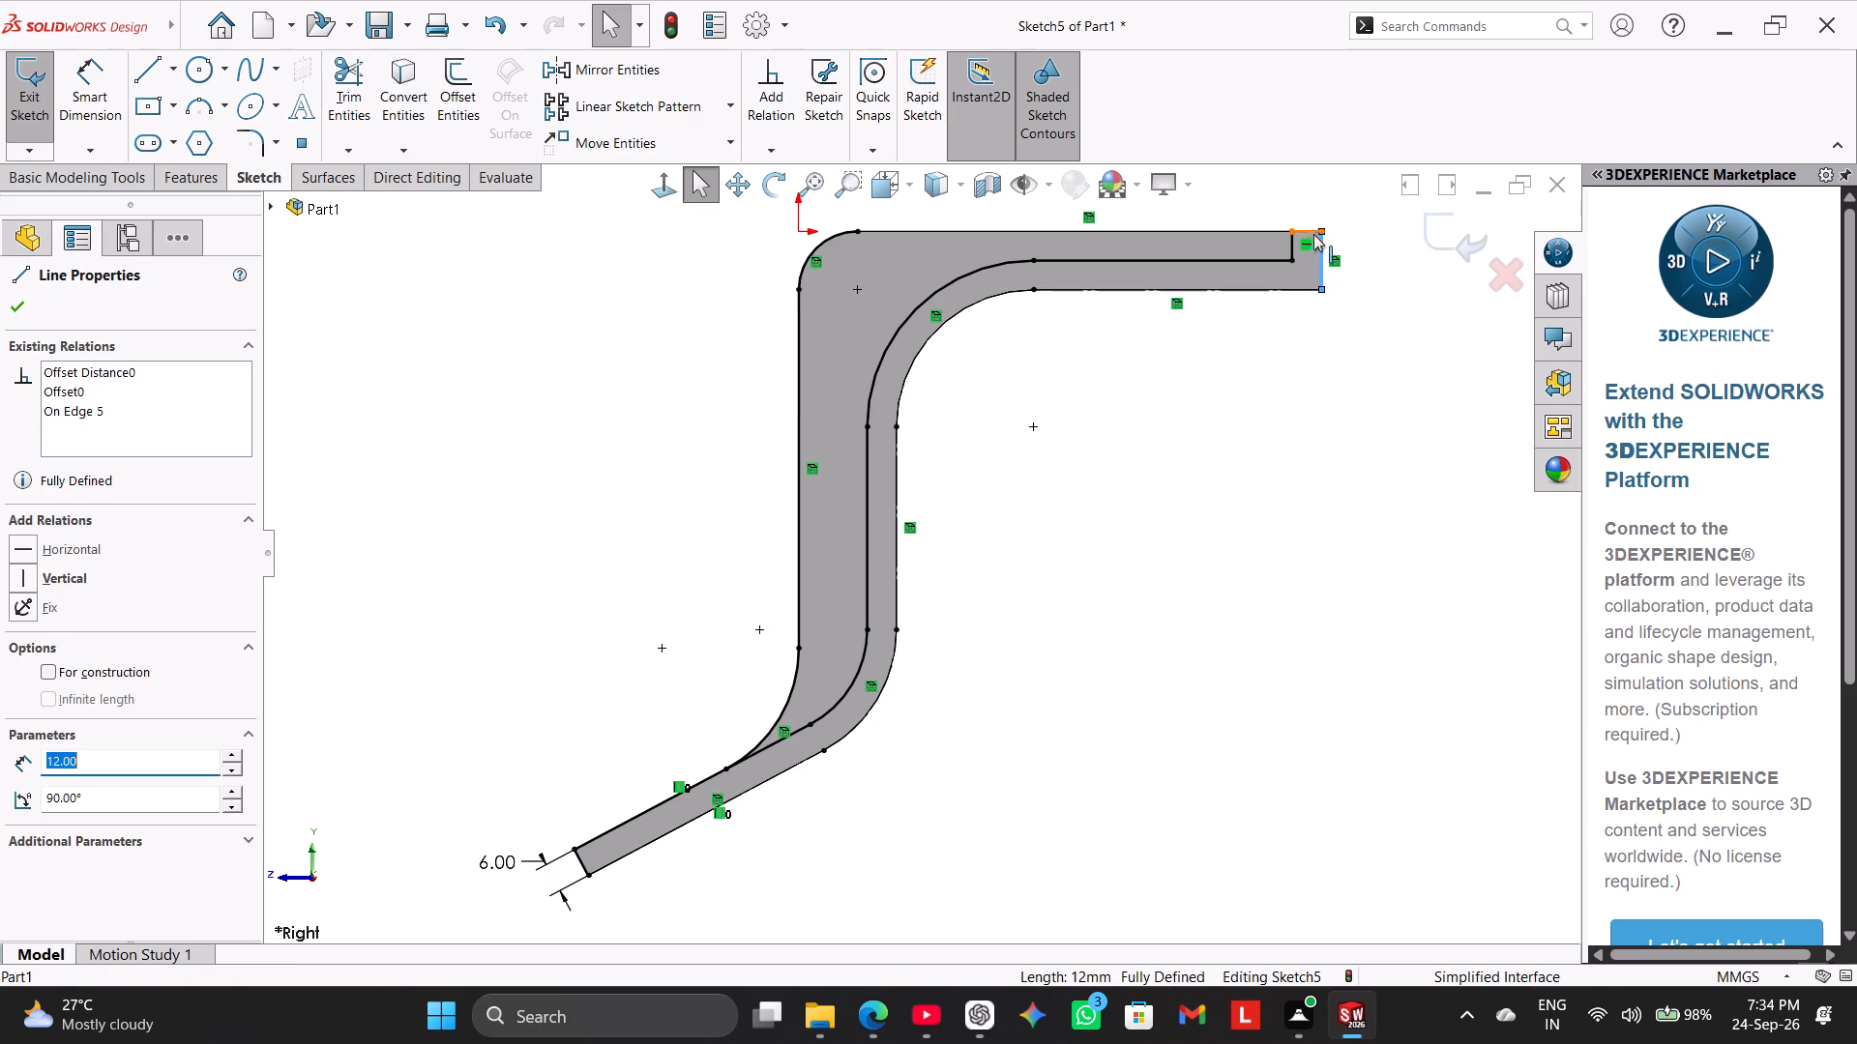
pyautogui.keyDown('ctrl'); pyautogui.click(1309, 230); pyautogui.keyUp('ctrl')
pyautogui.rightClick(1279, 446)
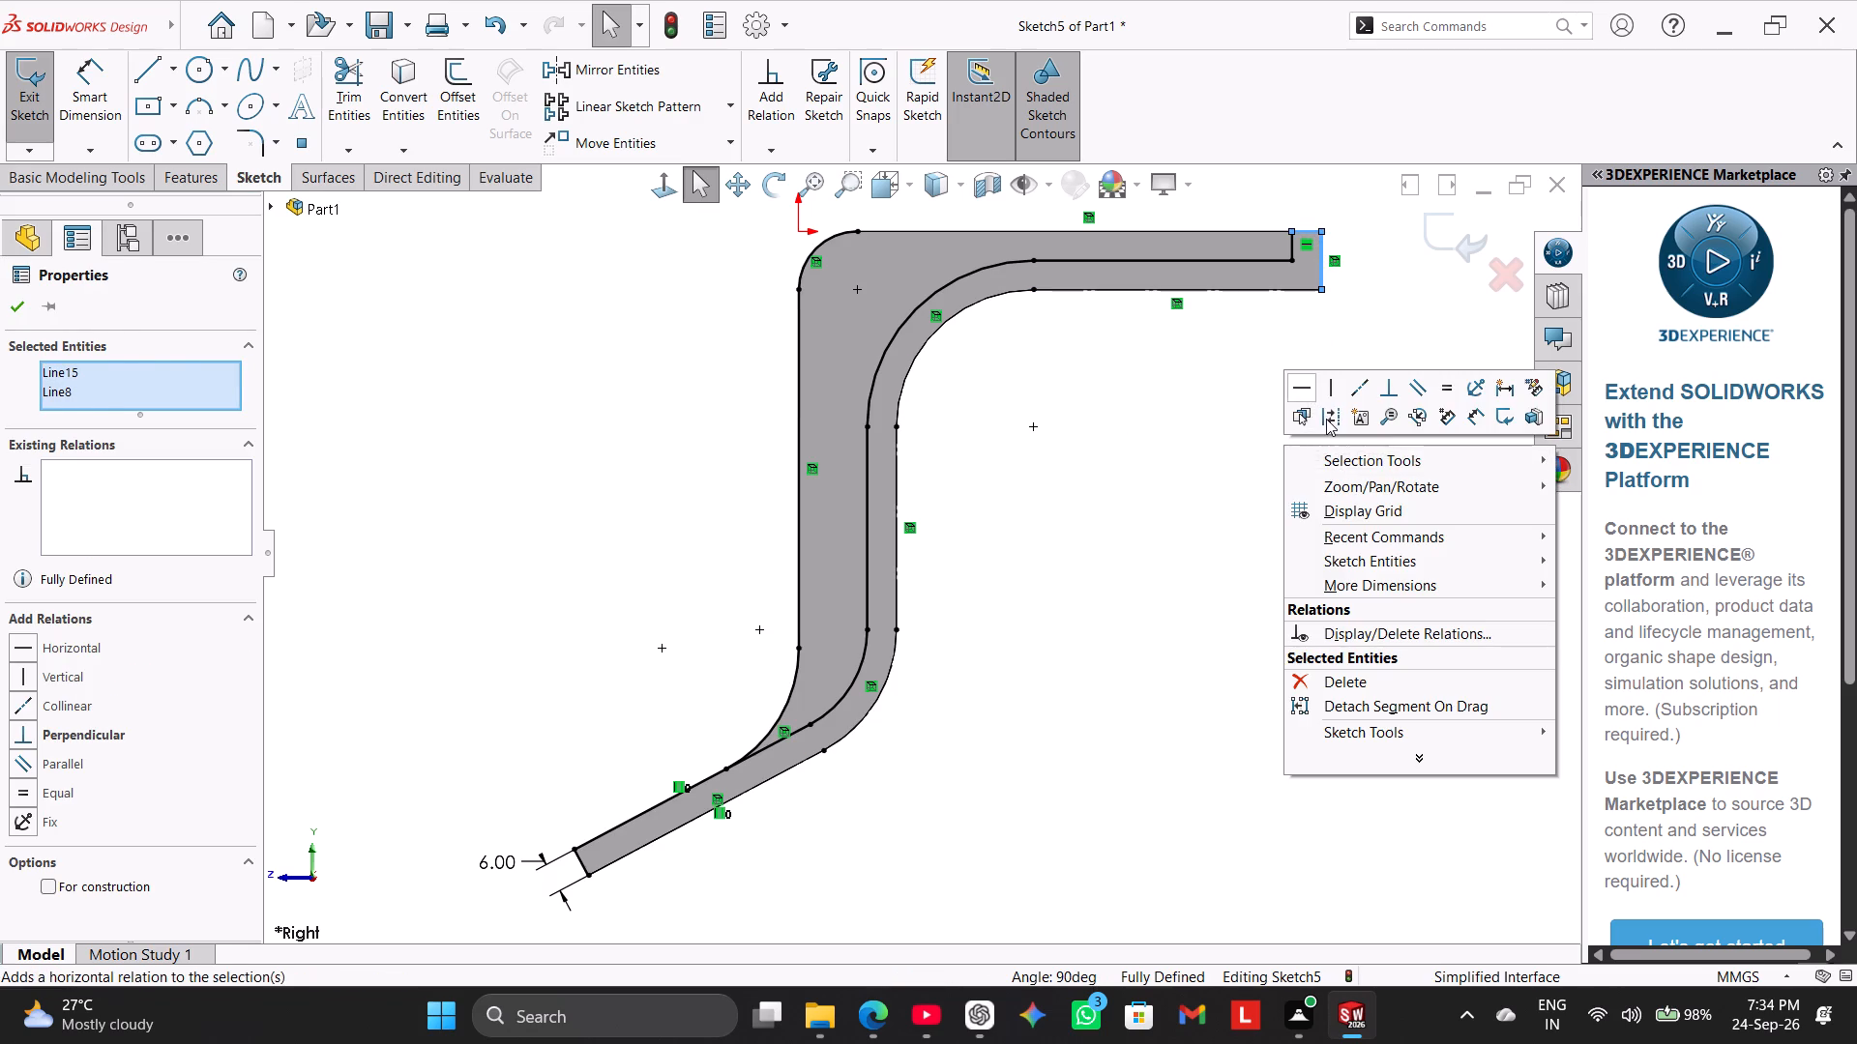
pyautogui.click(1326, 419)
# Examine the sketch lines at the upper flange's free end, close up in the normal view and from several angles.
pyautogui.scroll(-2, 1368, 253)
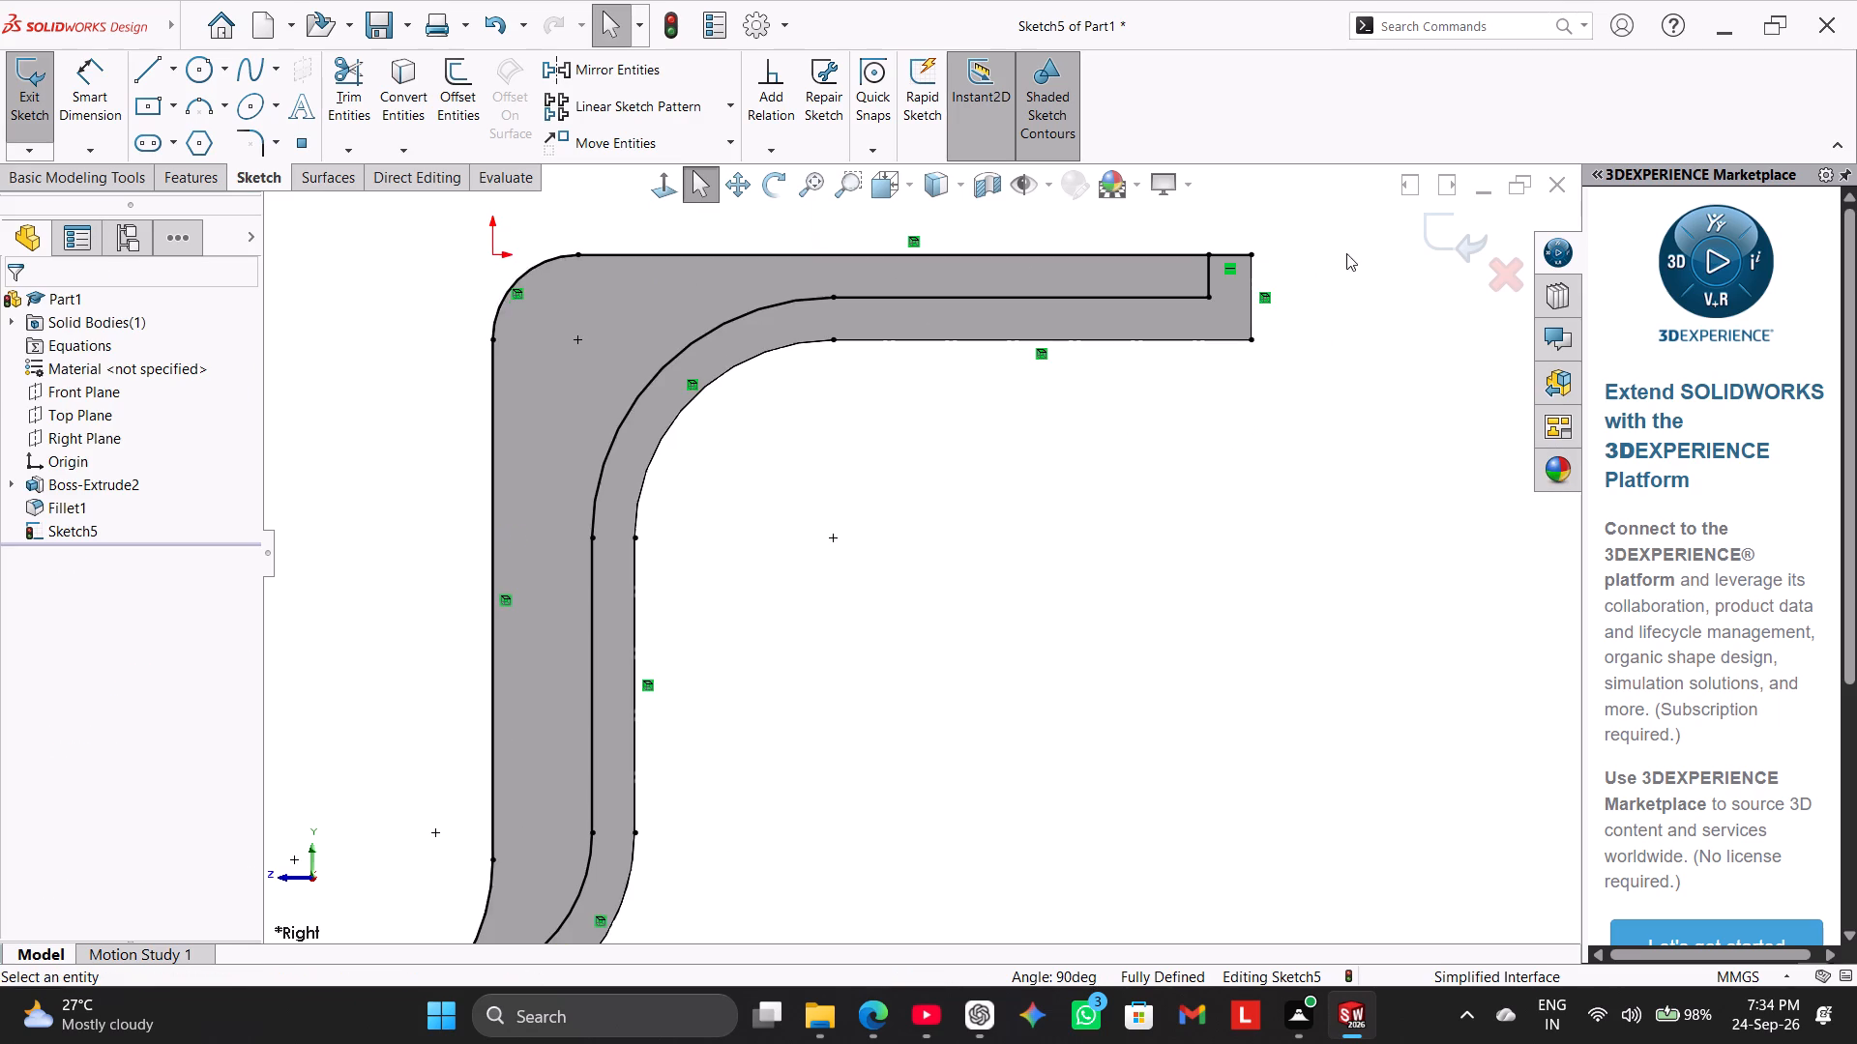
pyautogui.moveTo(1322, 269); pyautogui.dragTo(1289, 336, button='middle')
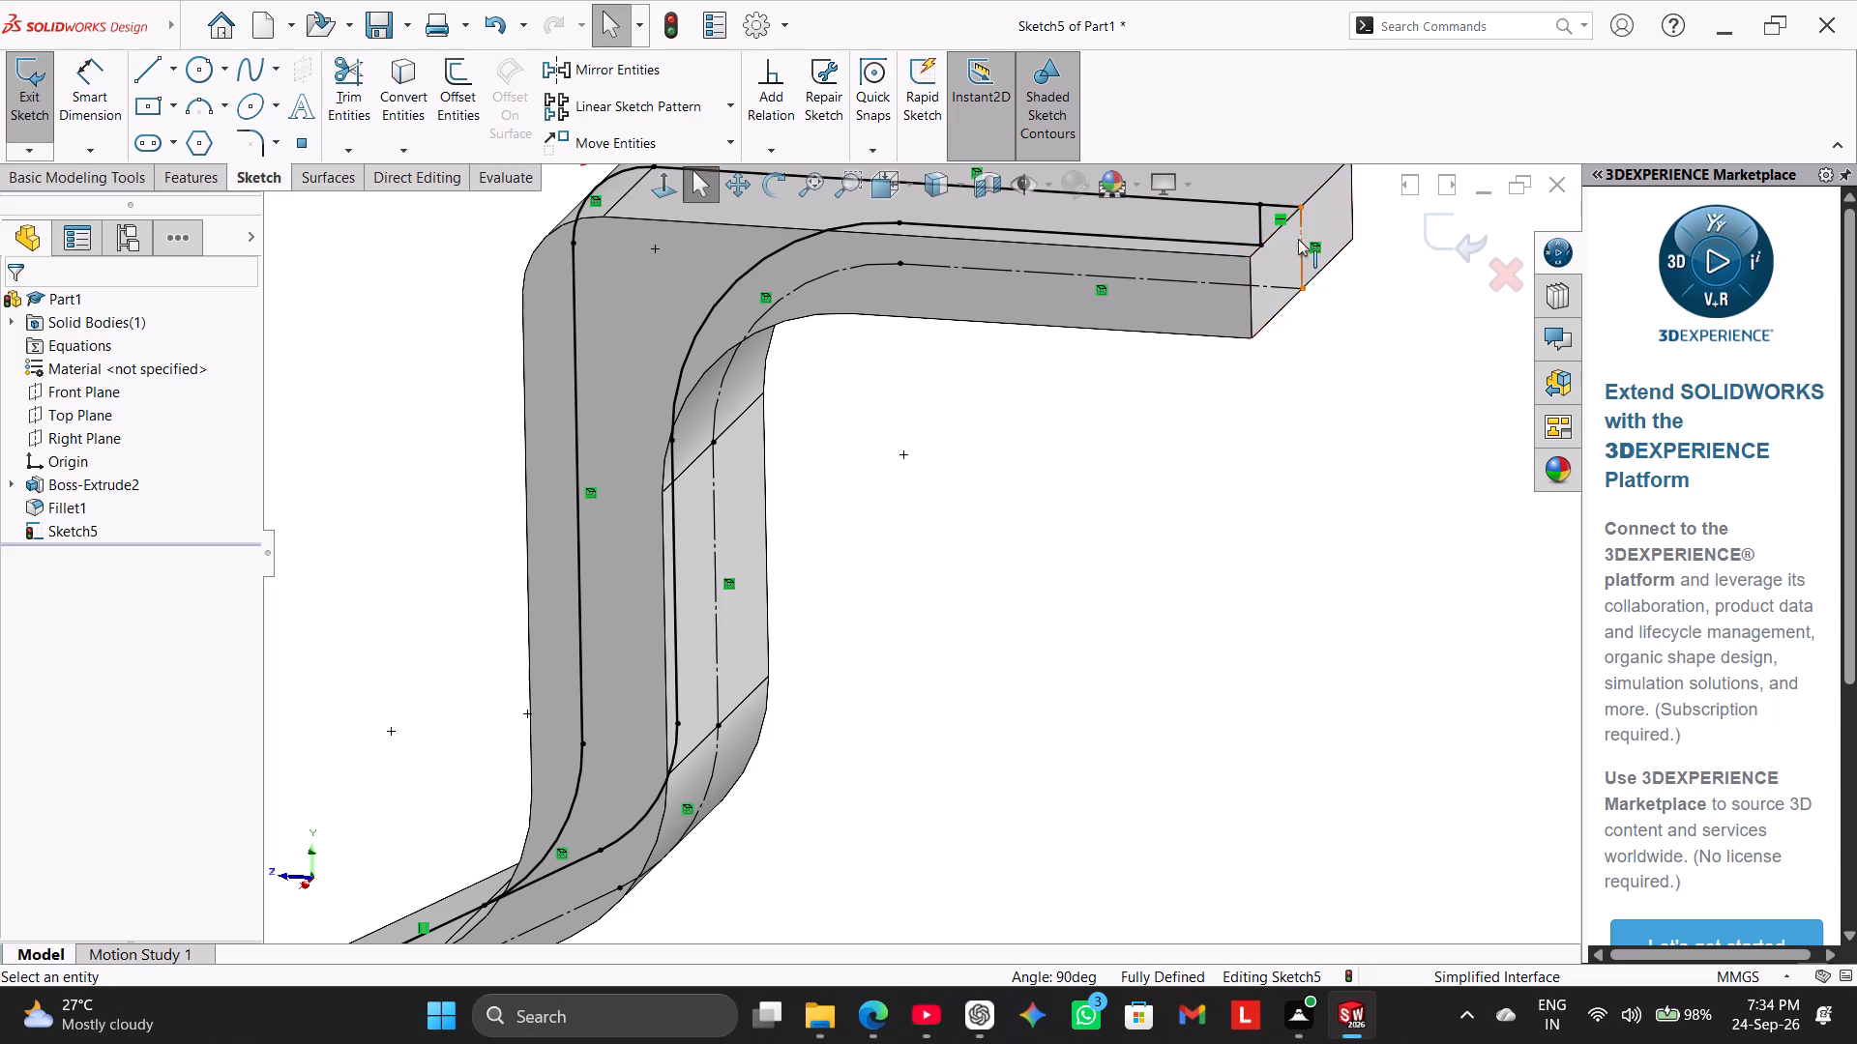
pyautogui.moveTo(1322, 348); pyautogui.dragTo(1328, 311, button='middle')
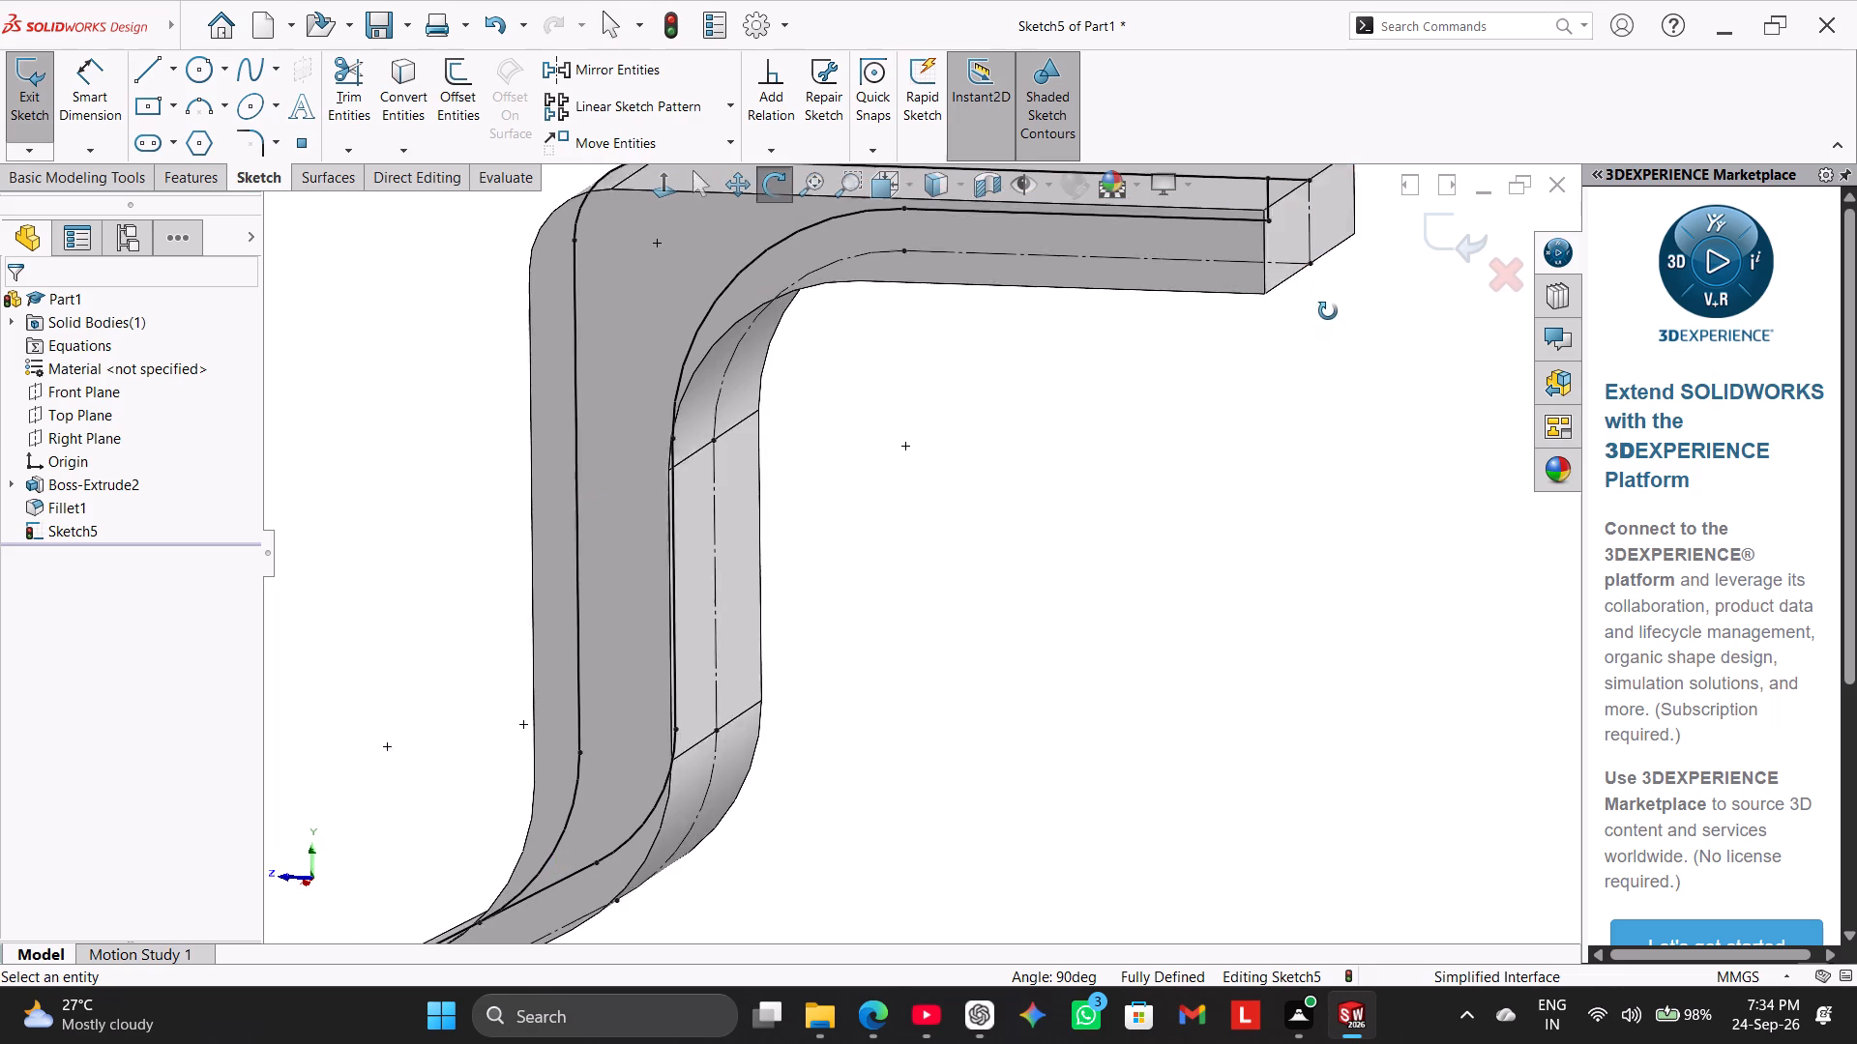
pyautogui.moveTo(1328, 311); pyautogui.dragTo(1331, 302, button='middle')
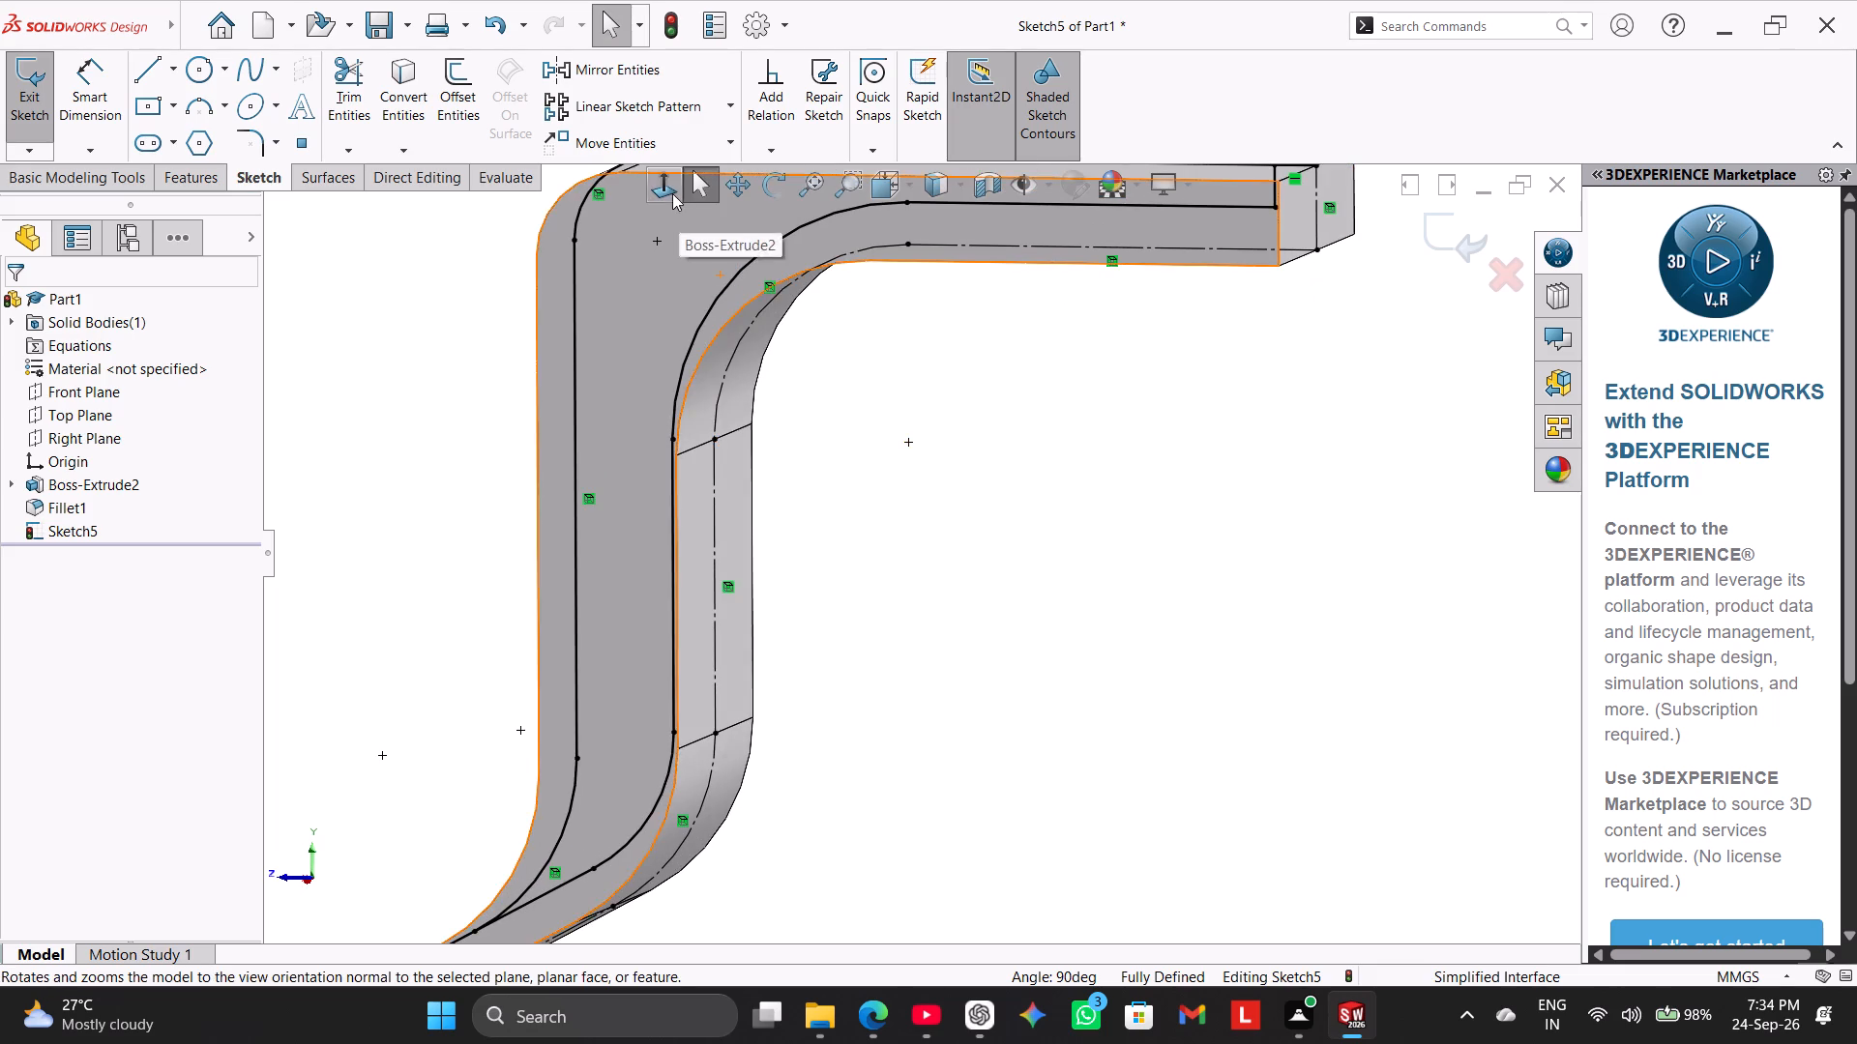
pyautogui.click(672, 193)
pyautogui.scroll(-2, 1440, 246)
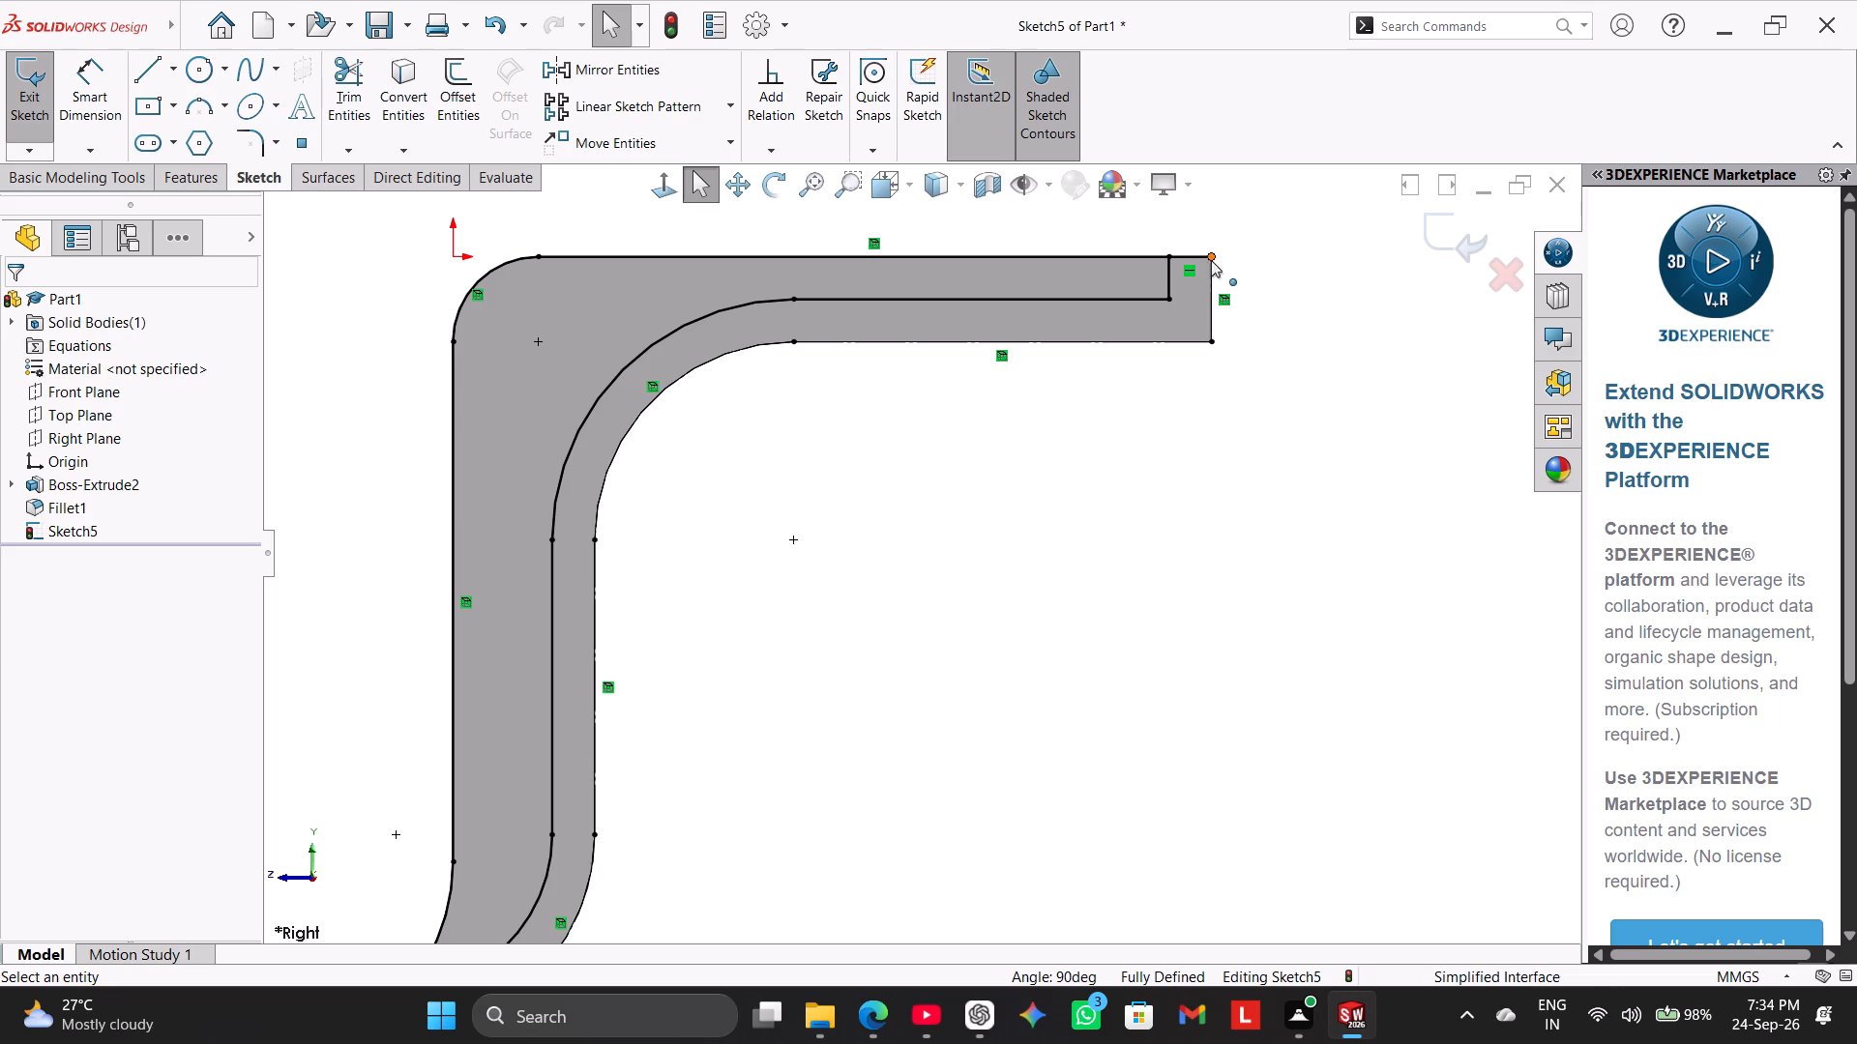
pyautogui.moveTo(1176, 219); pyautogui.dragTo(1212, 276, button='middle')
pyautogui.scroll(-1, 1179, 221)
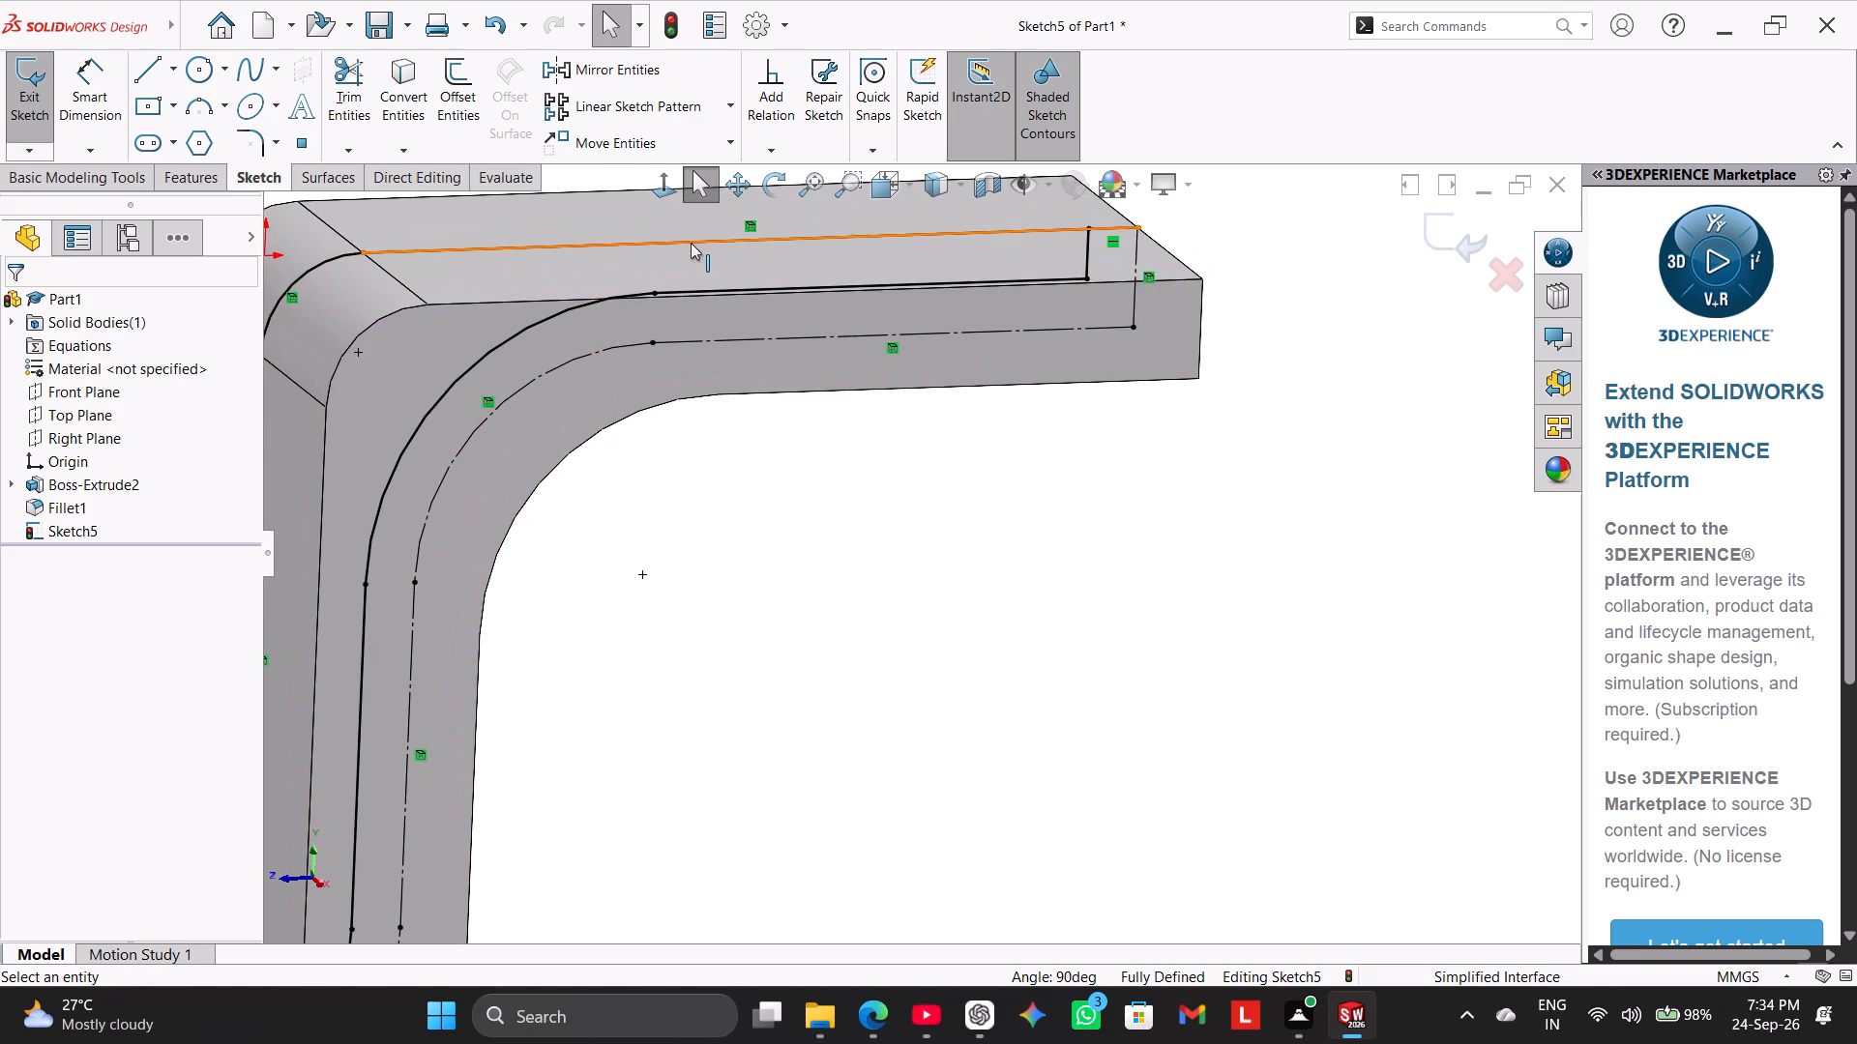
pyautogui.click(677, 179)
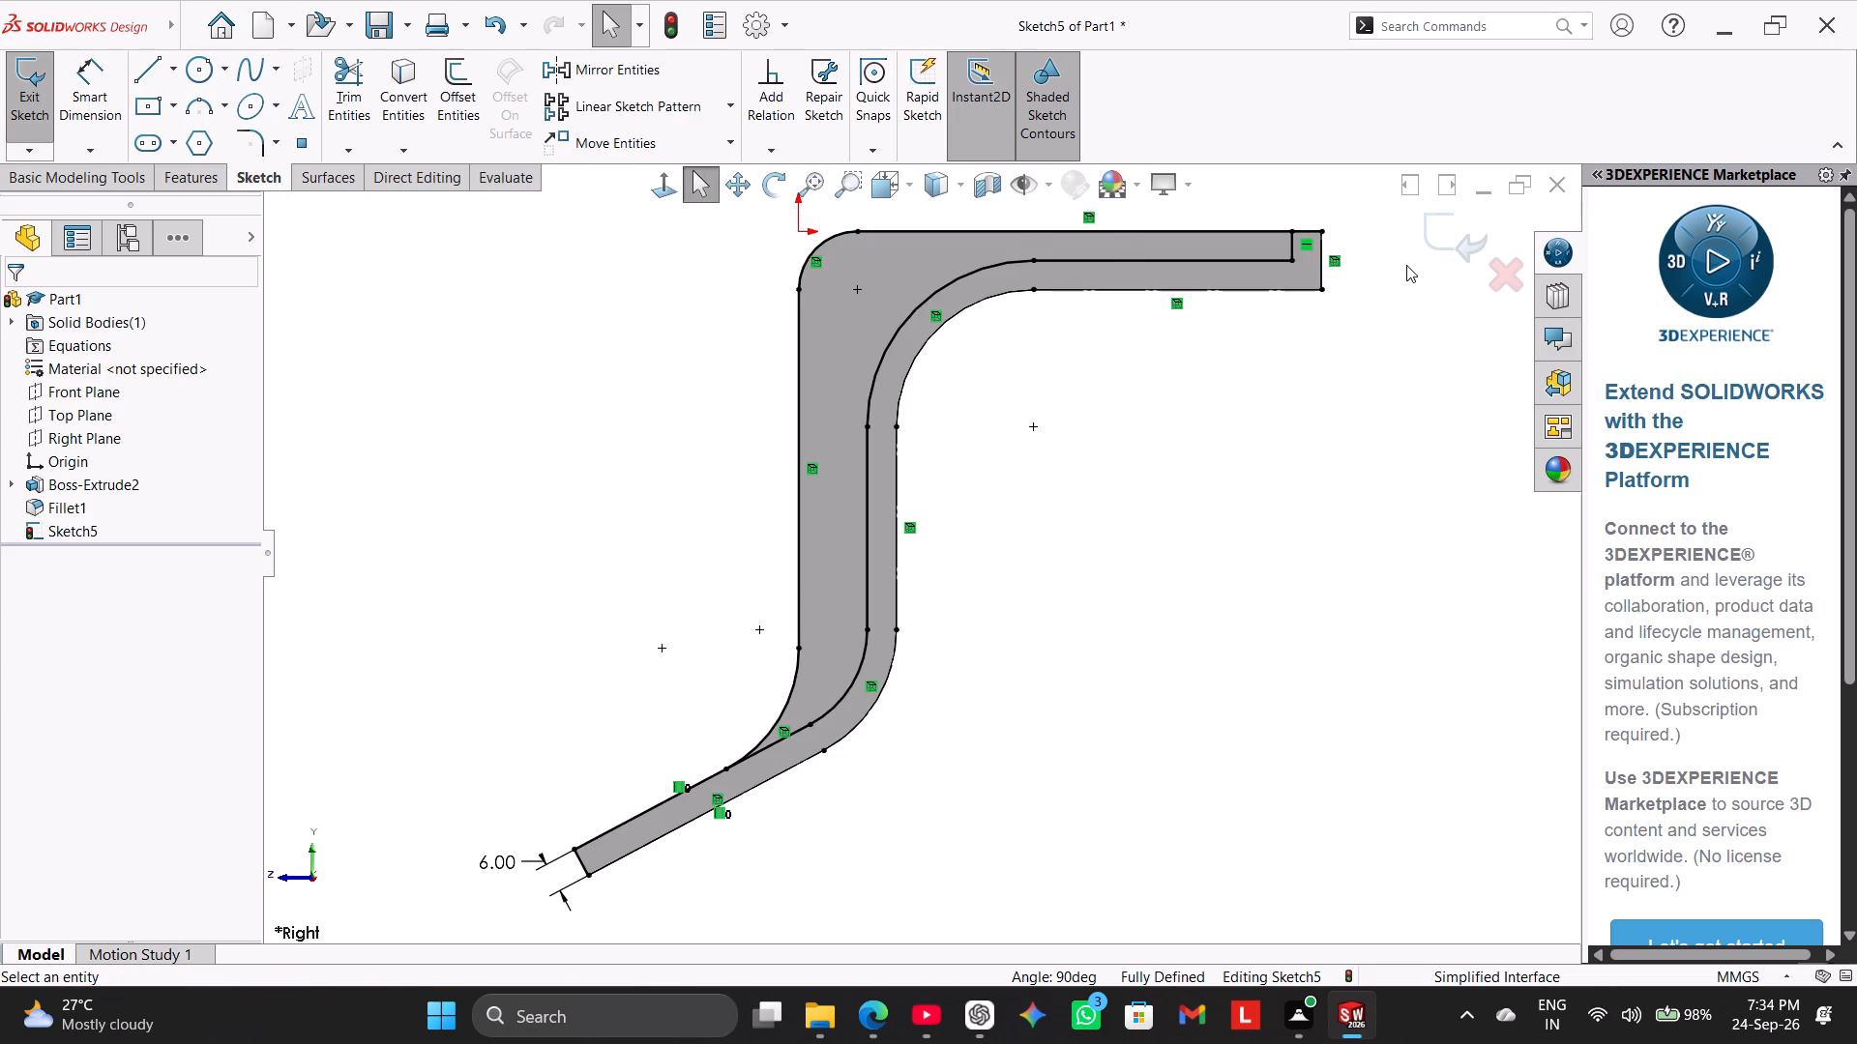
pyautogui.scroll(-2, 1406, 265)
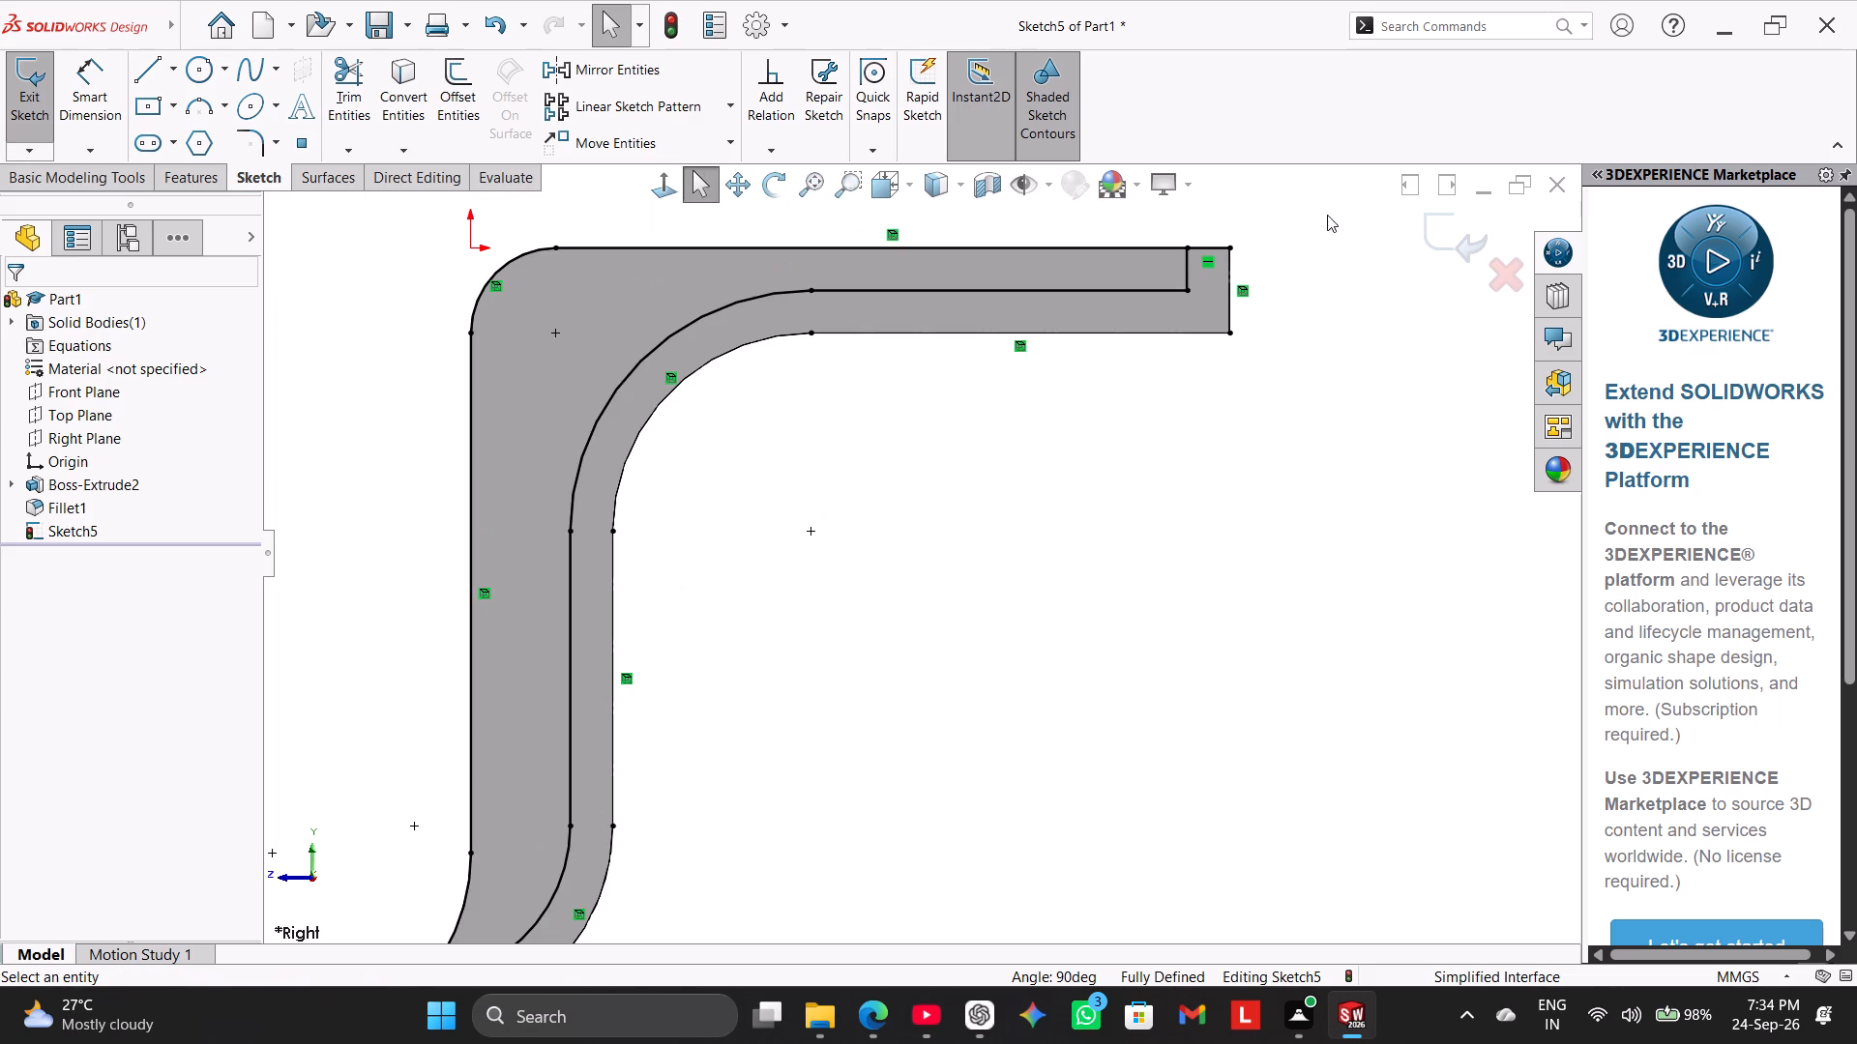
pyautogui.click(1296, 312)
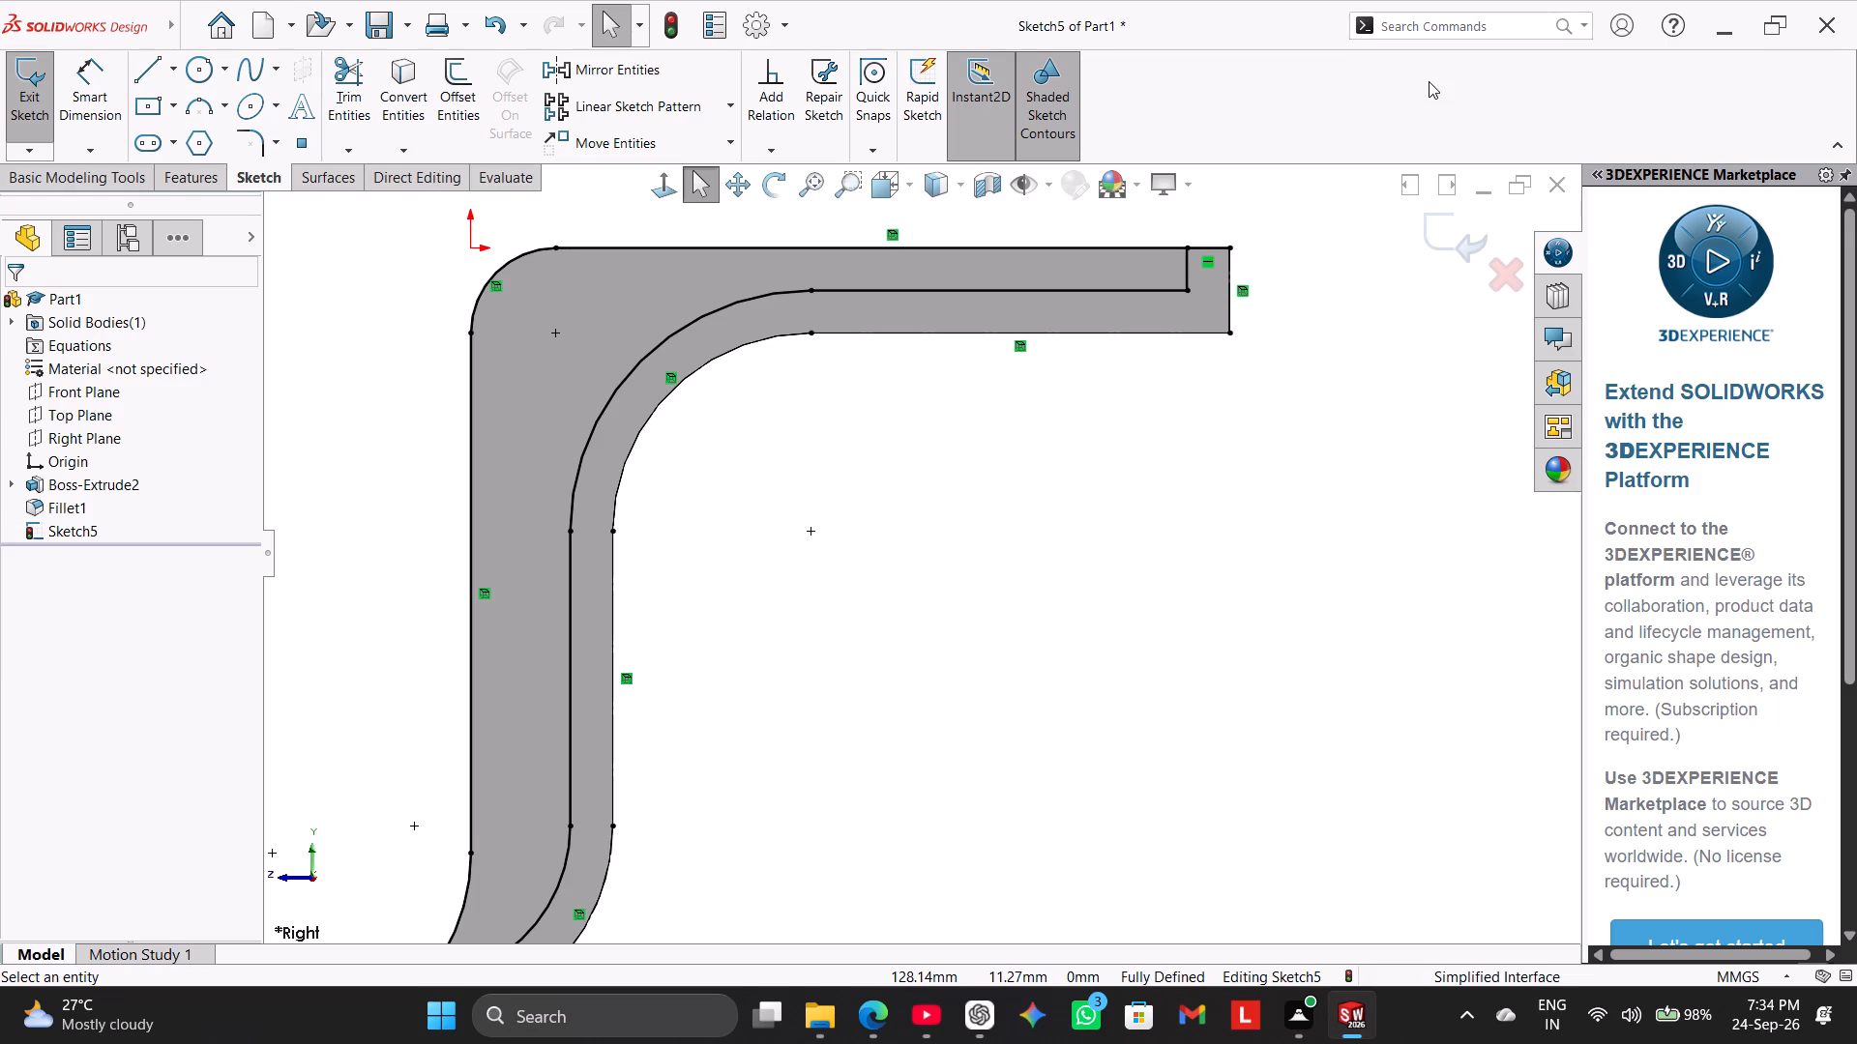
# Trim away the short construction line along the top edge at the upper flange's free end.
pyautogui.click(369, 79)
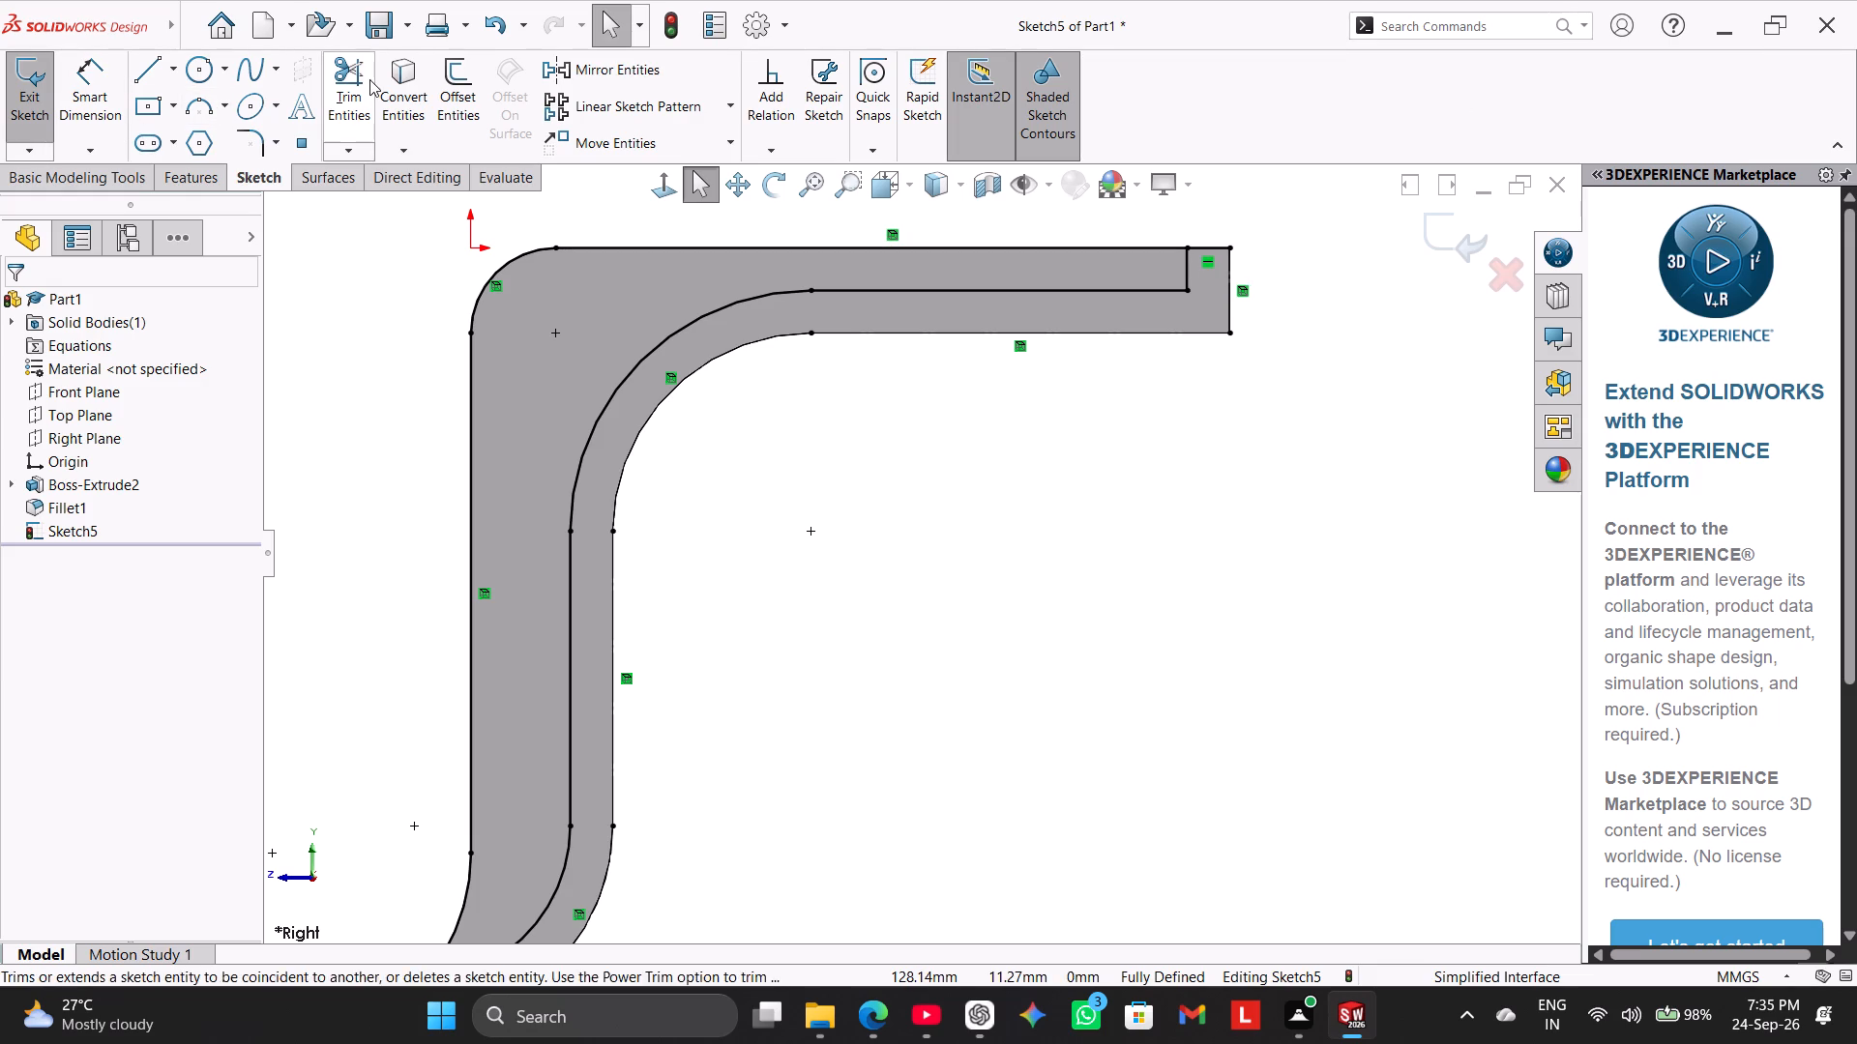
pyautogui.click(1219, 252)
pyautogui.rightClick(1085, 453)
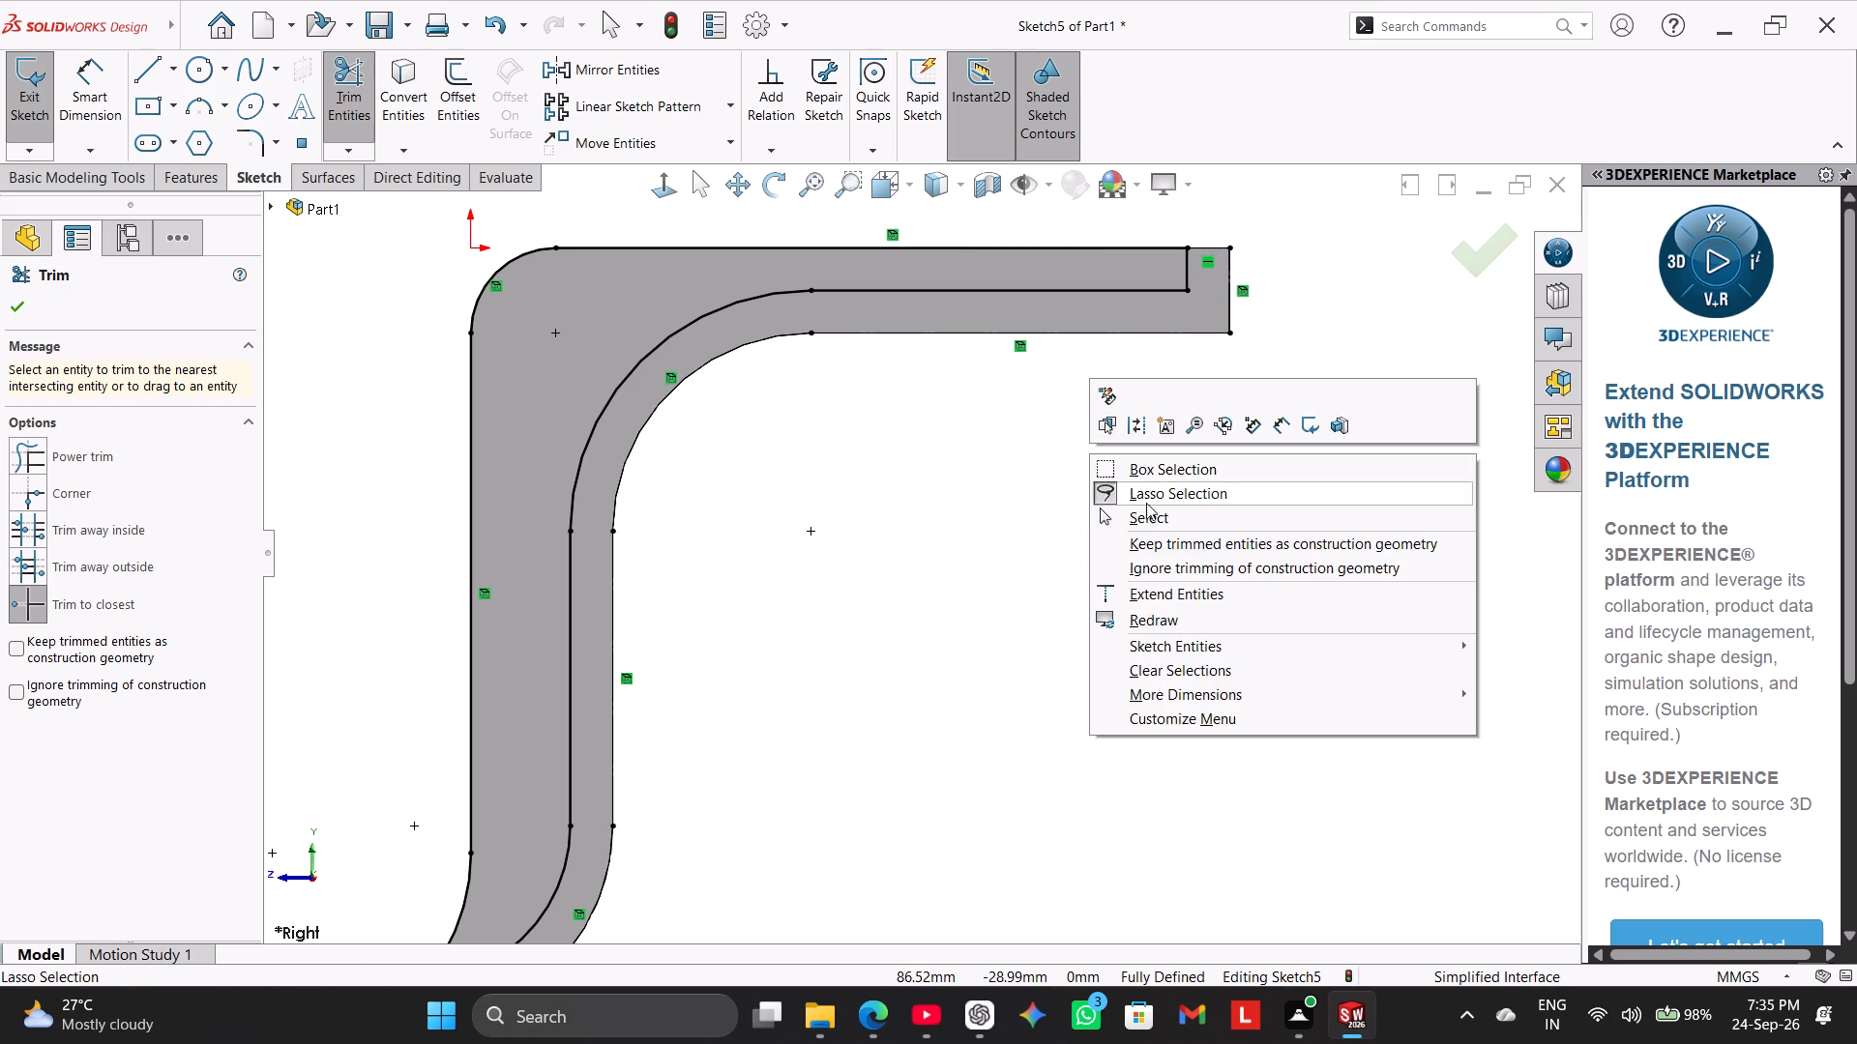
pyautogui.click(1149, 516)
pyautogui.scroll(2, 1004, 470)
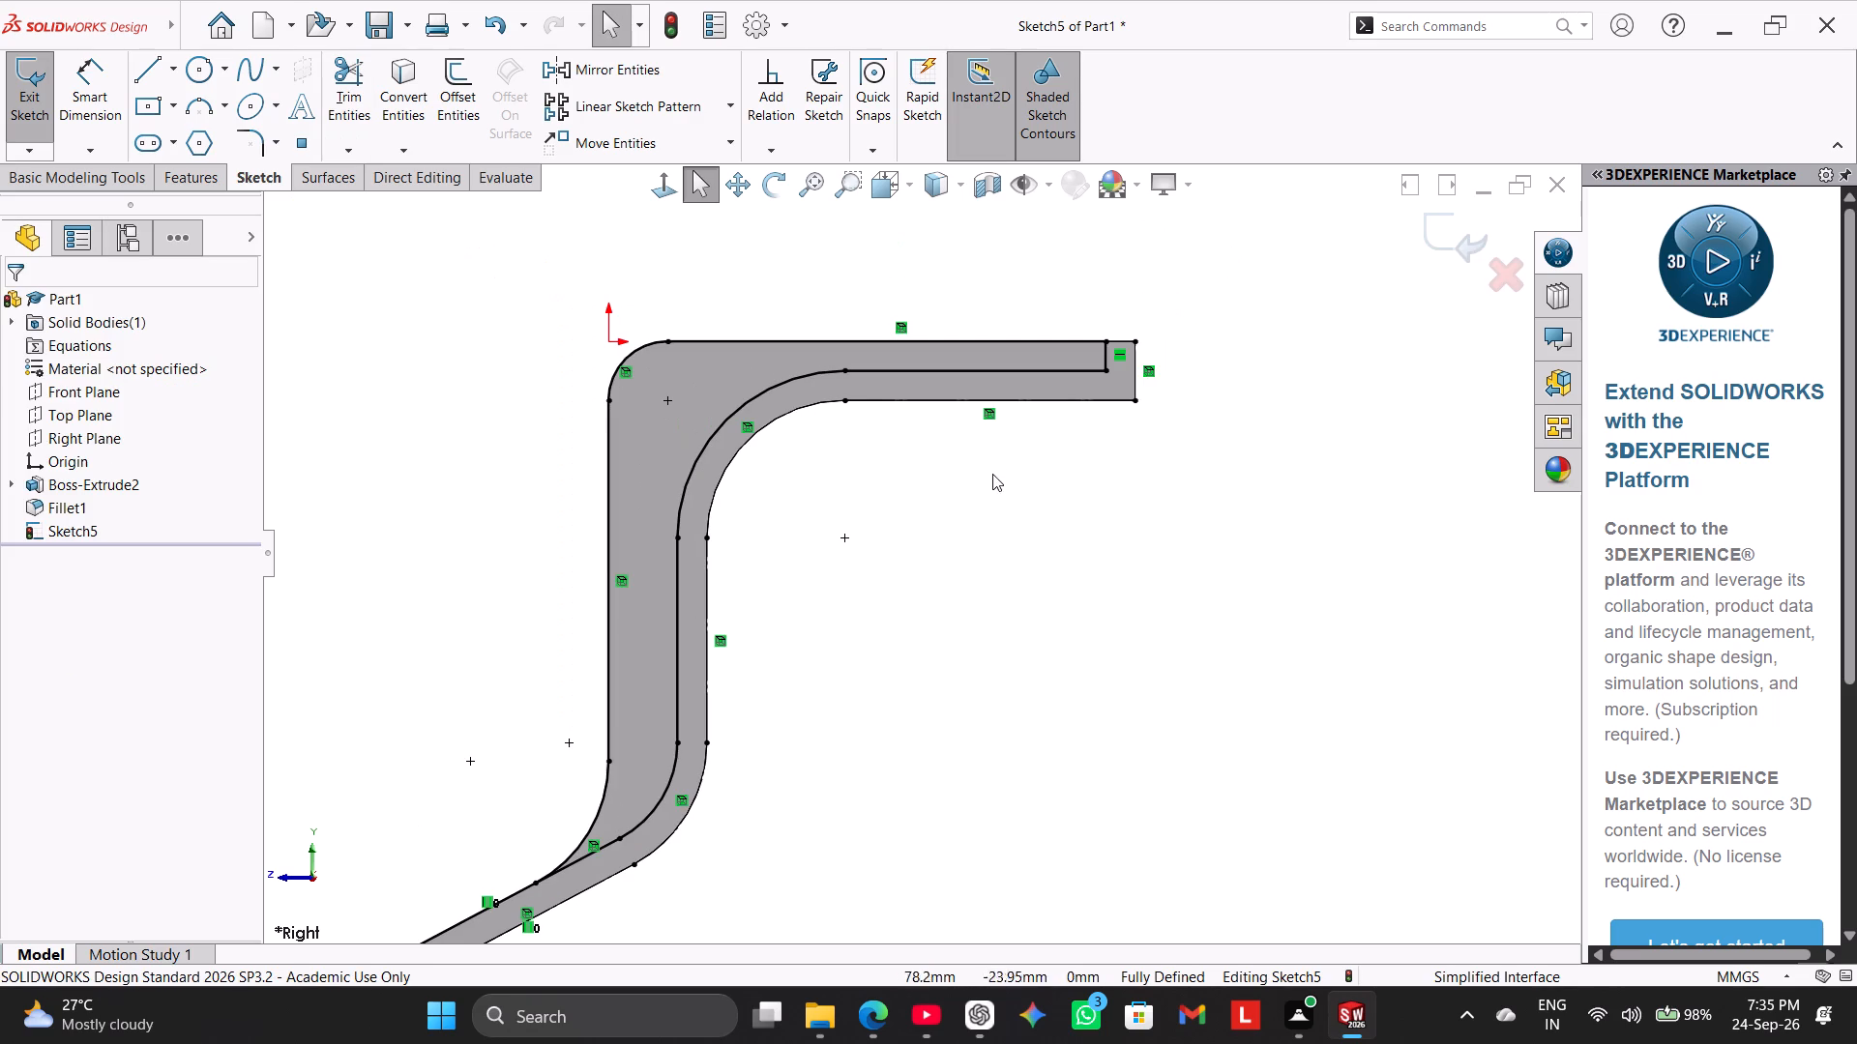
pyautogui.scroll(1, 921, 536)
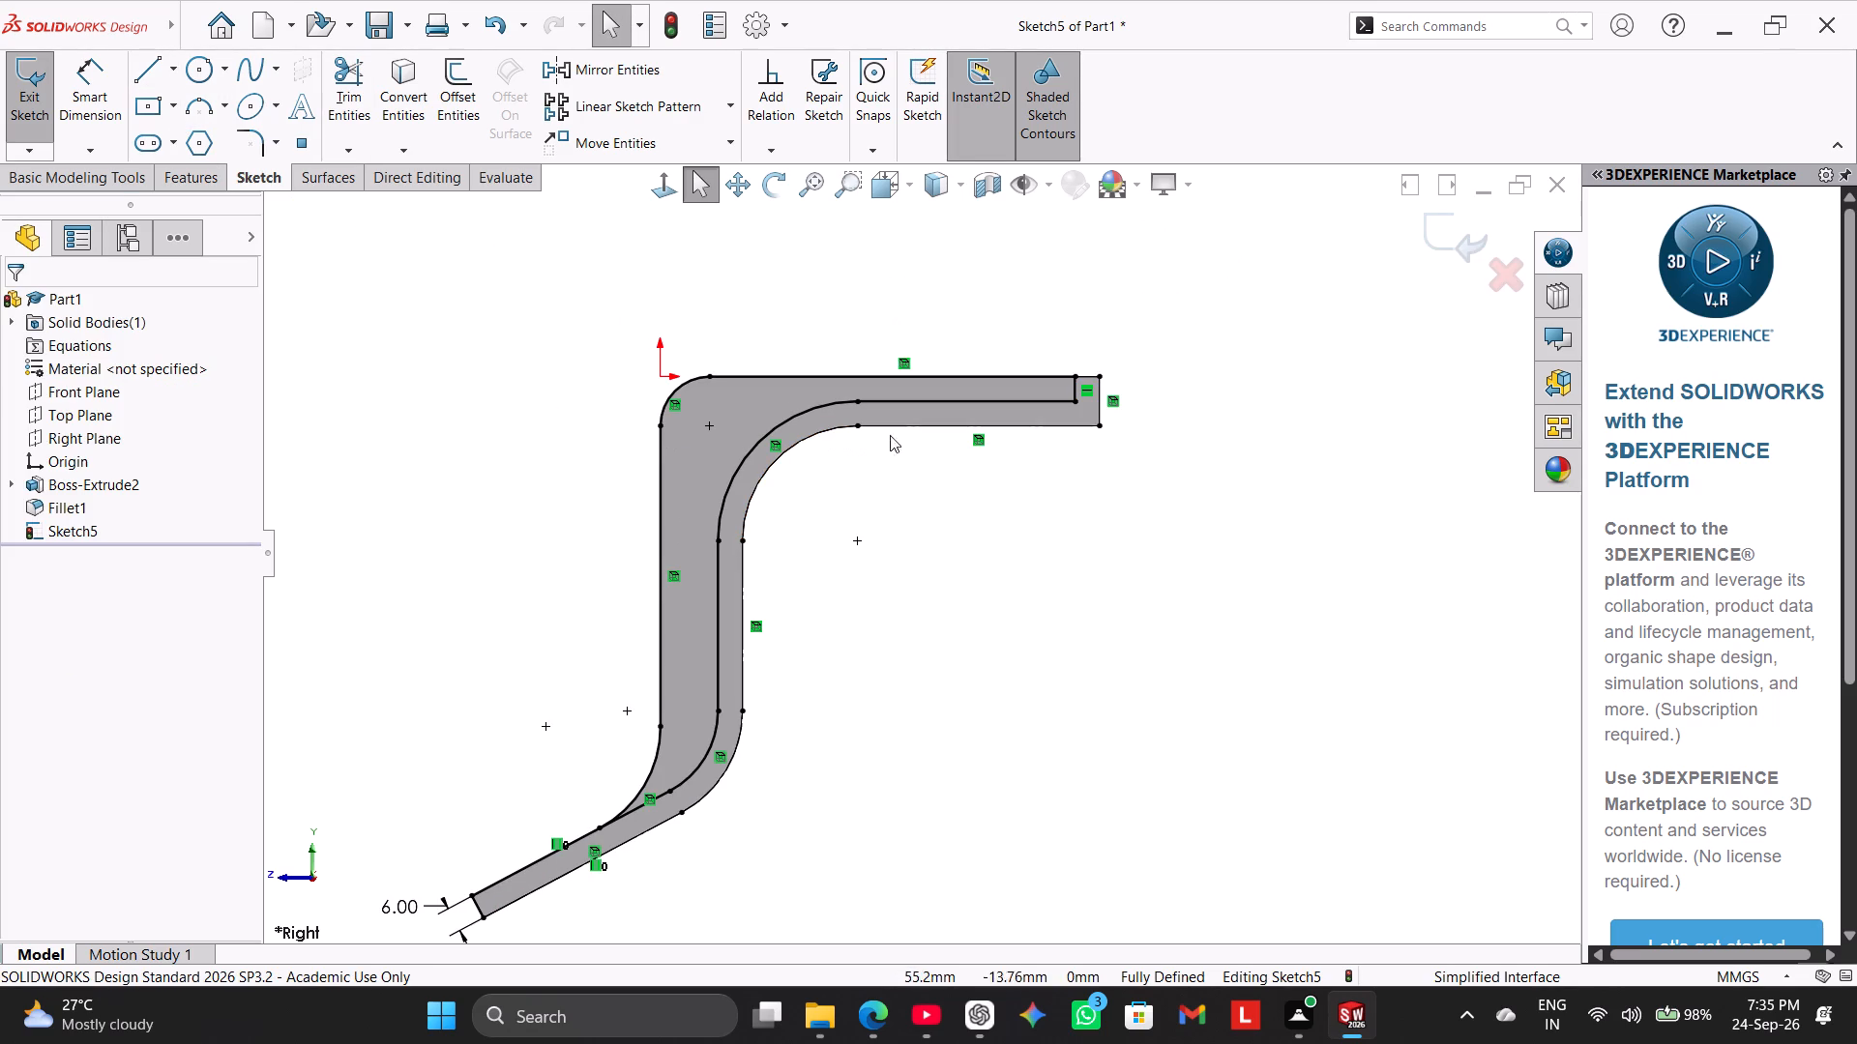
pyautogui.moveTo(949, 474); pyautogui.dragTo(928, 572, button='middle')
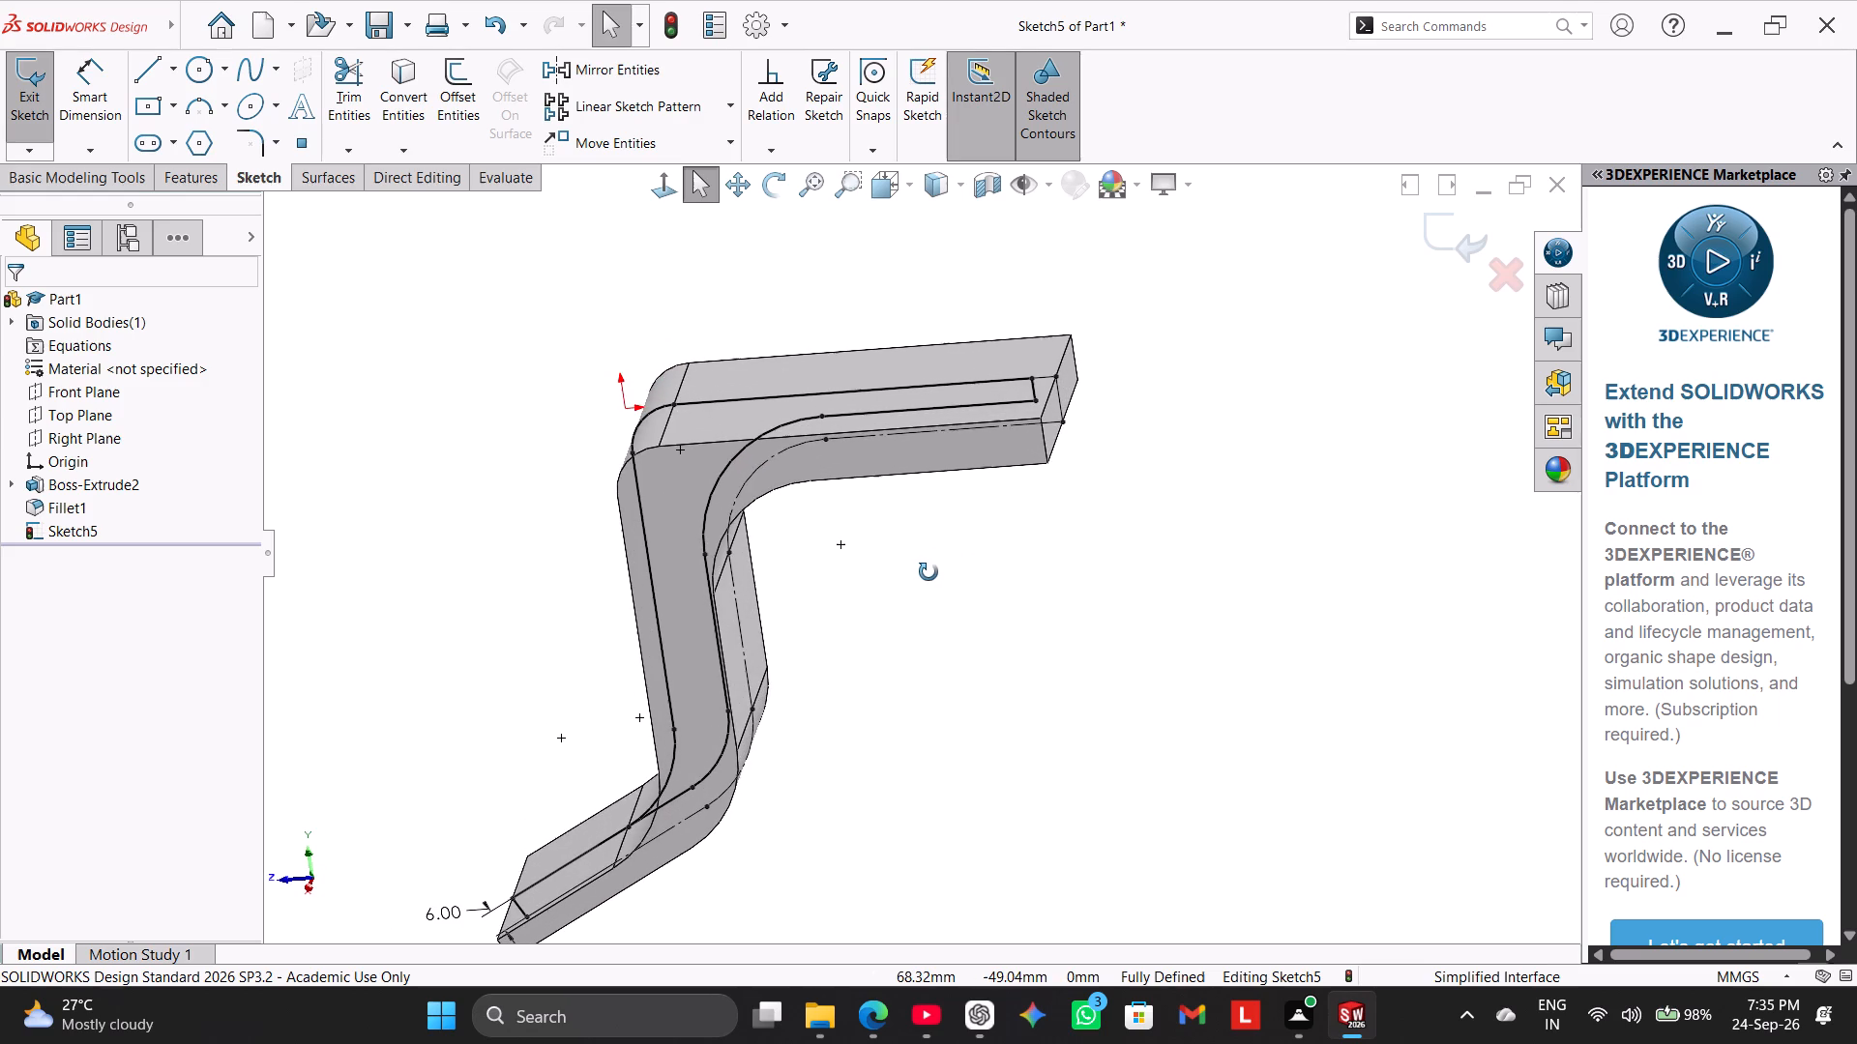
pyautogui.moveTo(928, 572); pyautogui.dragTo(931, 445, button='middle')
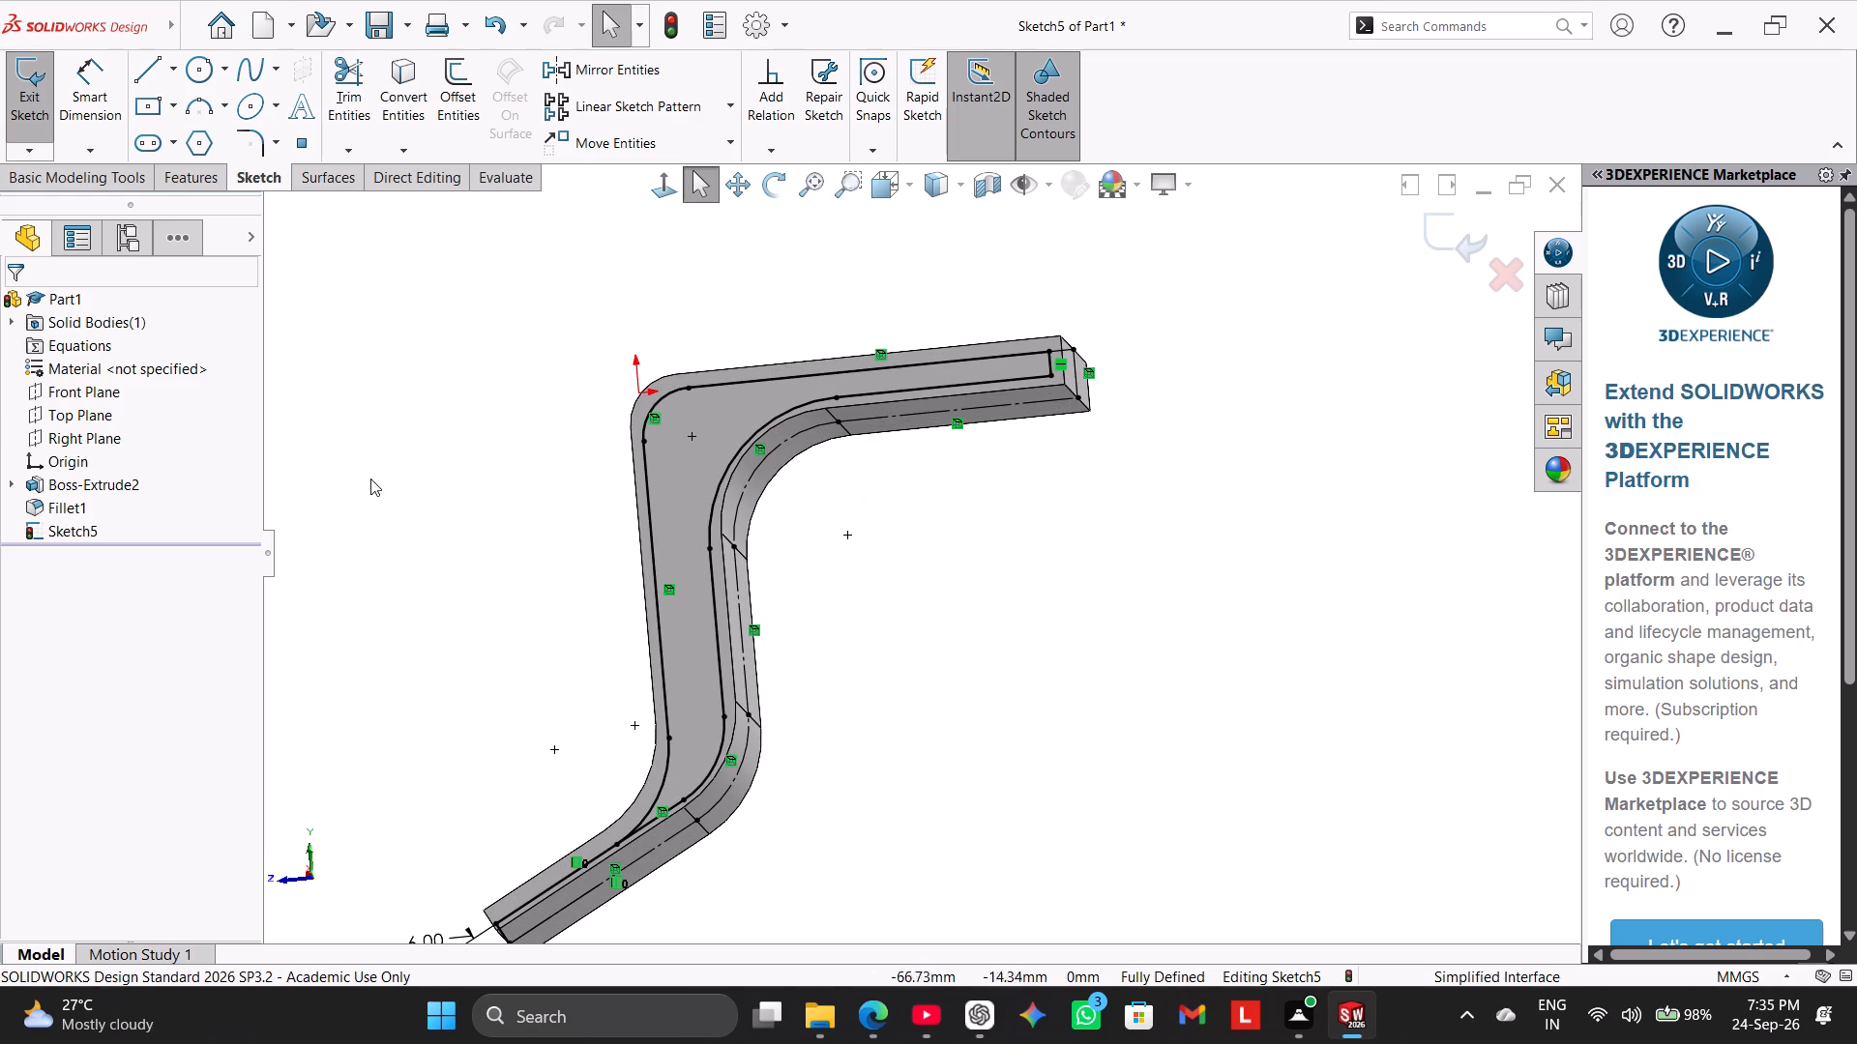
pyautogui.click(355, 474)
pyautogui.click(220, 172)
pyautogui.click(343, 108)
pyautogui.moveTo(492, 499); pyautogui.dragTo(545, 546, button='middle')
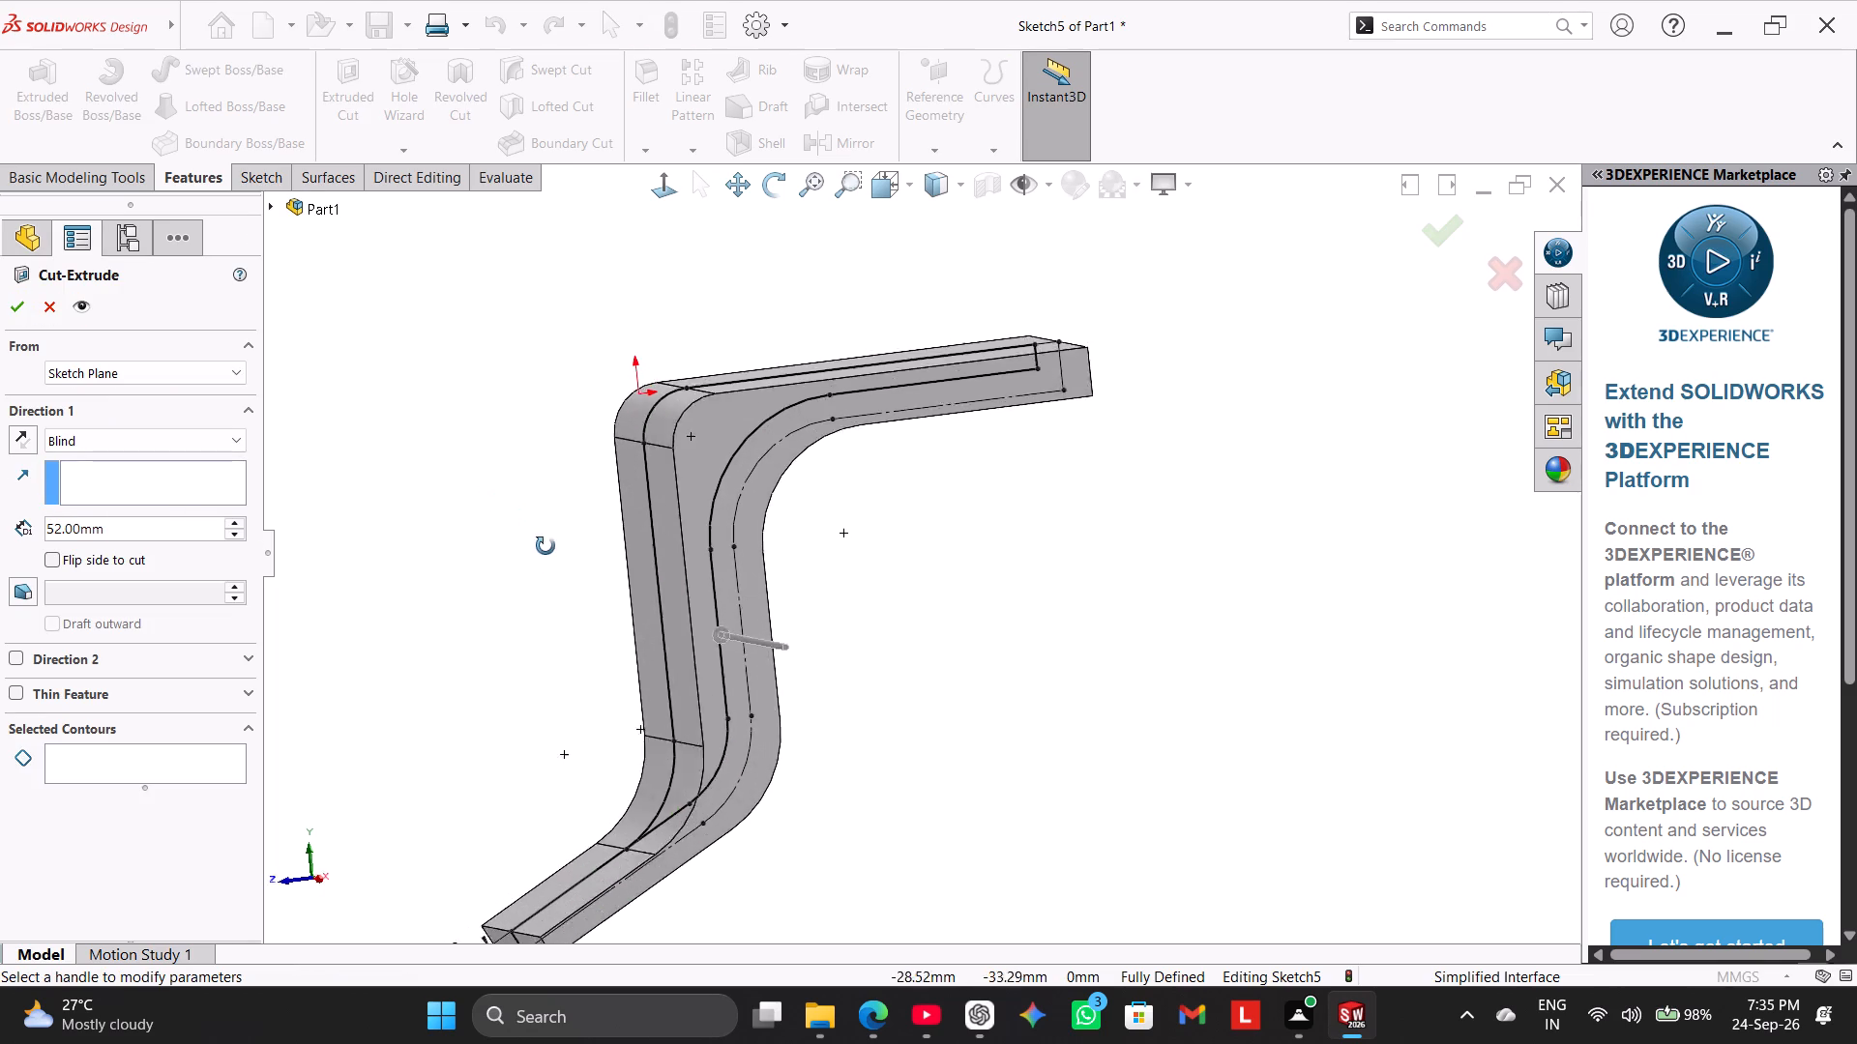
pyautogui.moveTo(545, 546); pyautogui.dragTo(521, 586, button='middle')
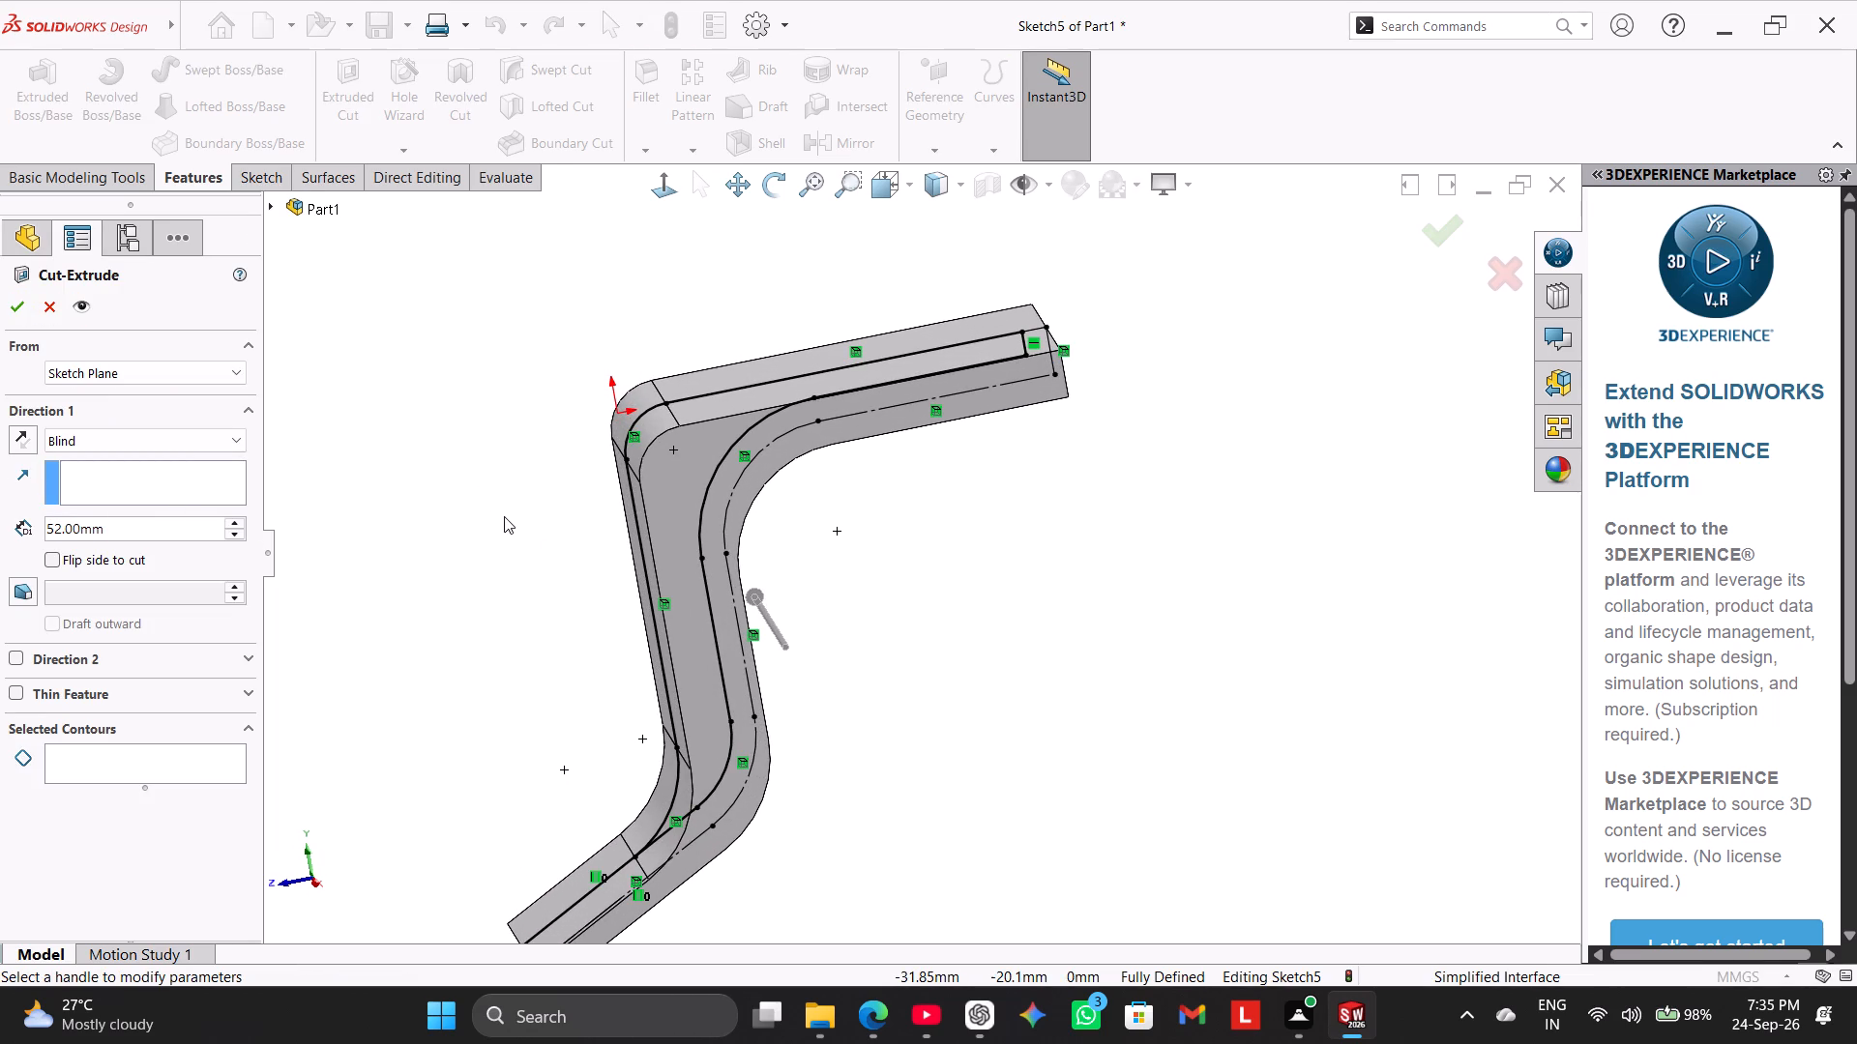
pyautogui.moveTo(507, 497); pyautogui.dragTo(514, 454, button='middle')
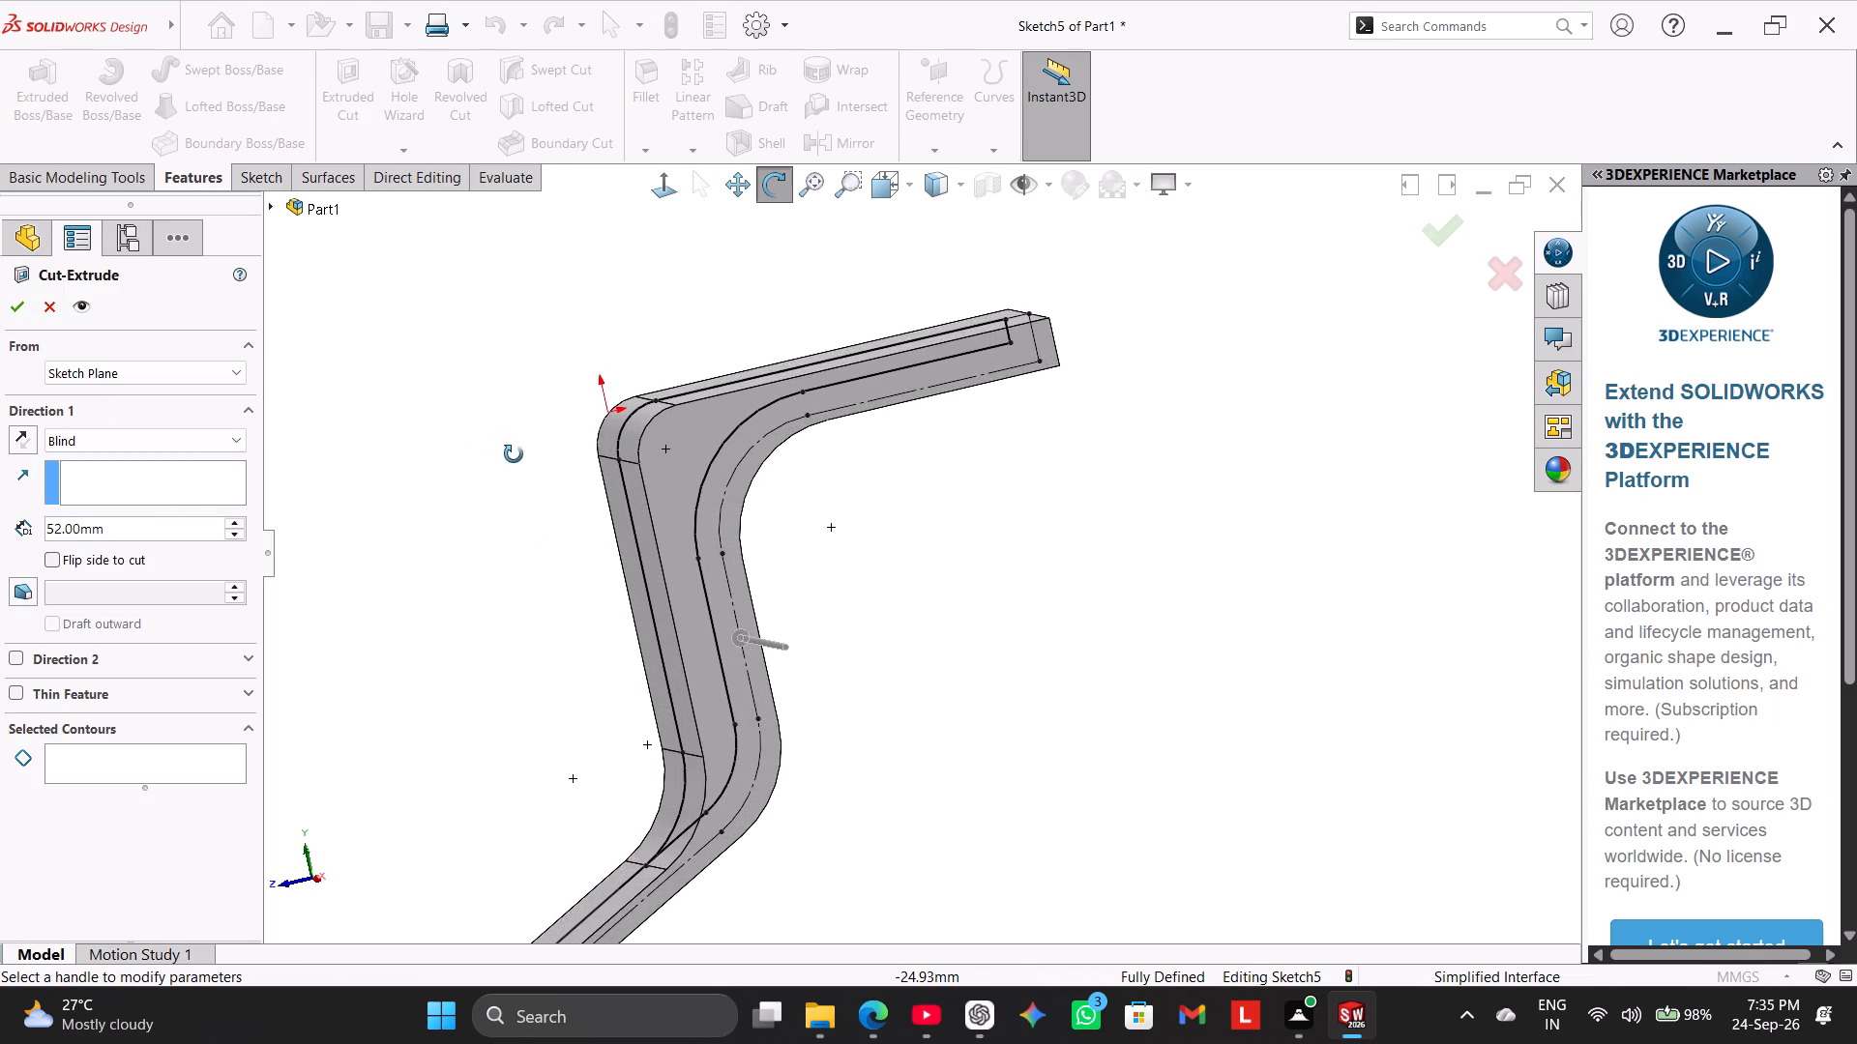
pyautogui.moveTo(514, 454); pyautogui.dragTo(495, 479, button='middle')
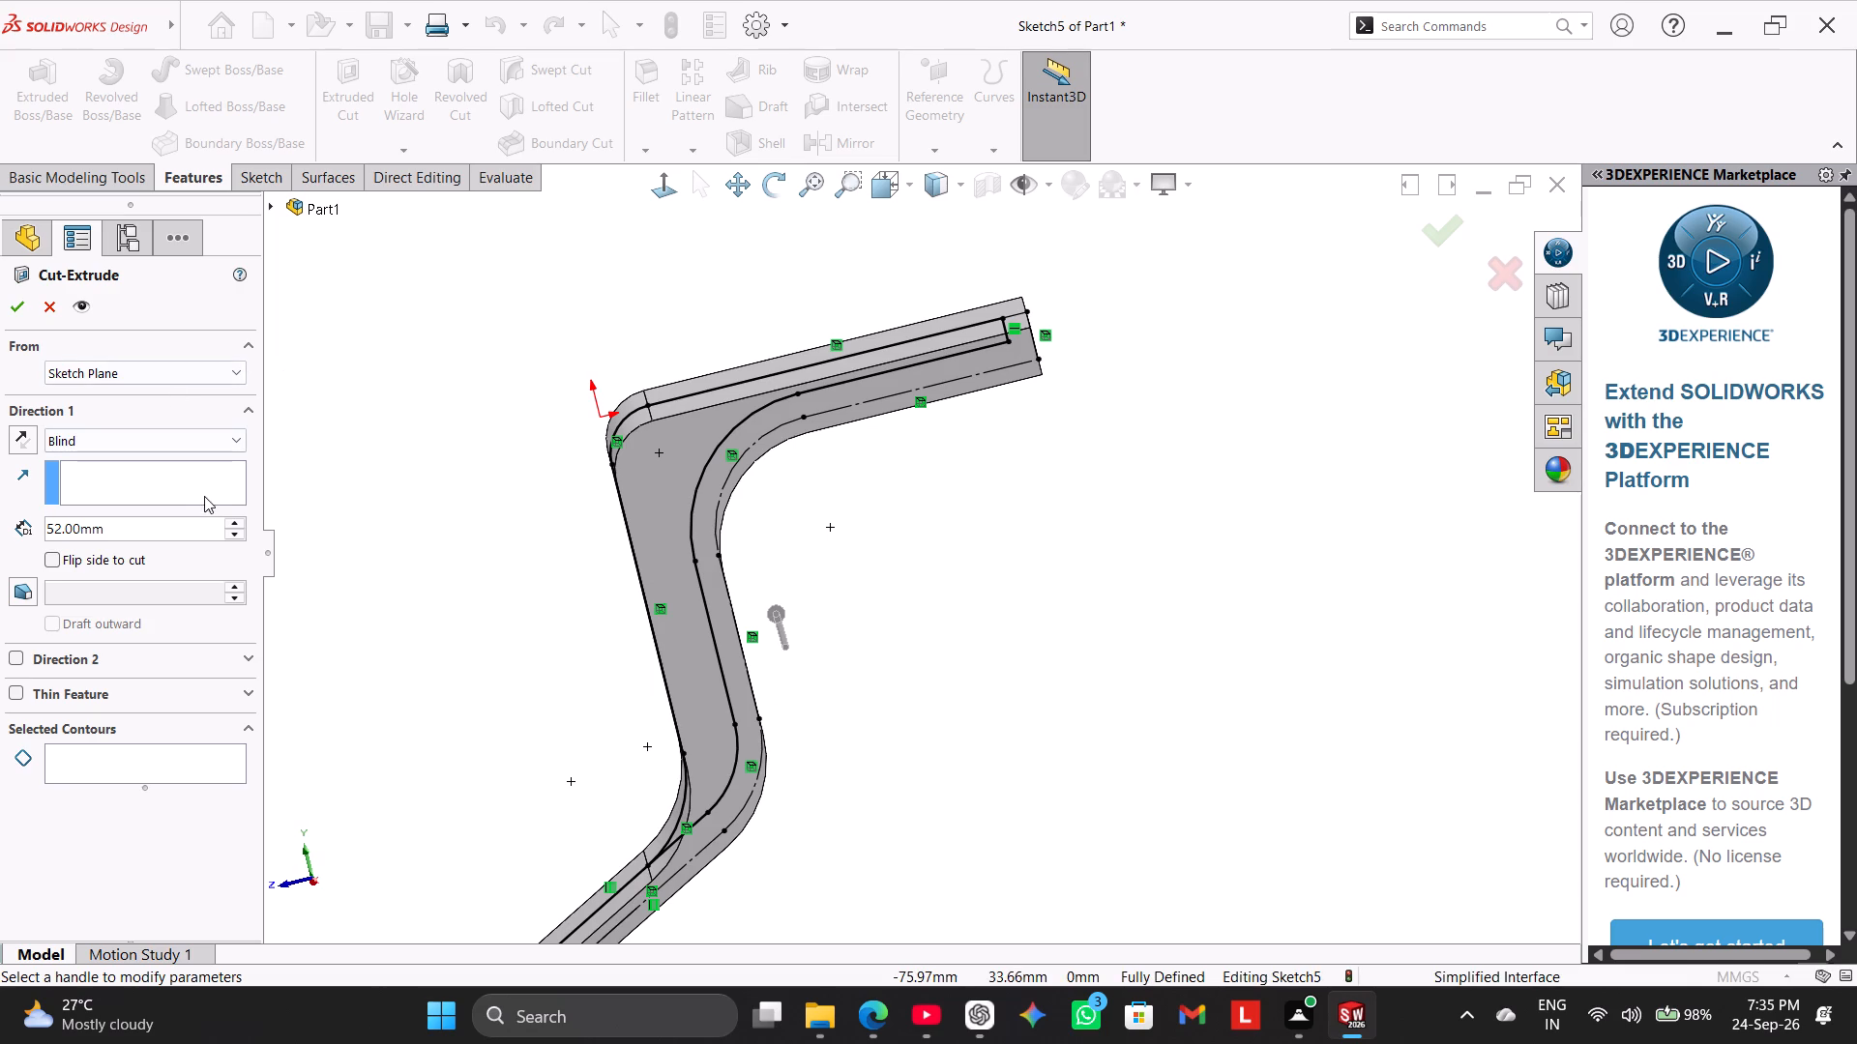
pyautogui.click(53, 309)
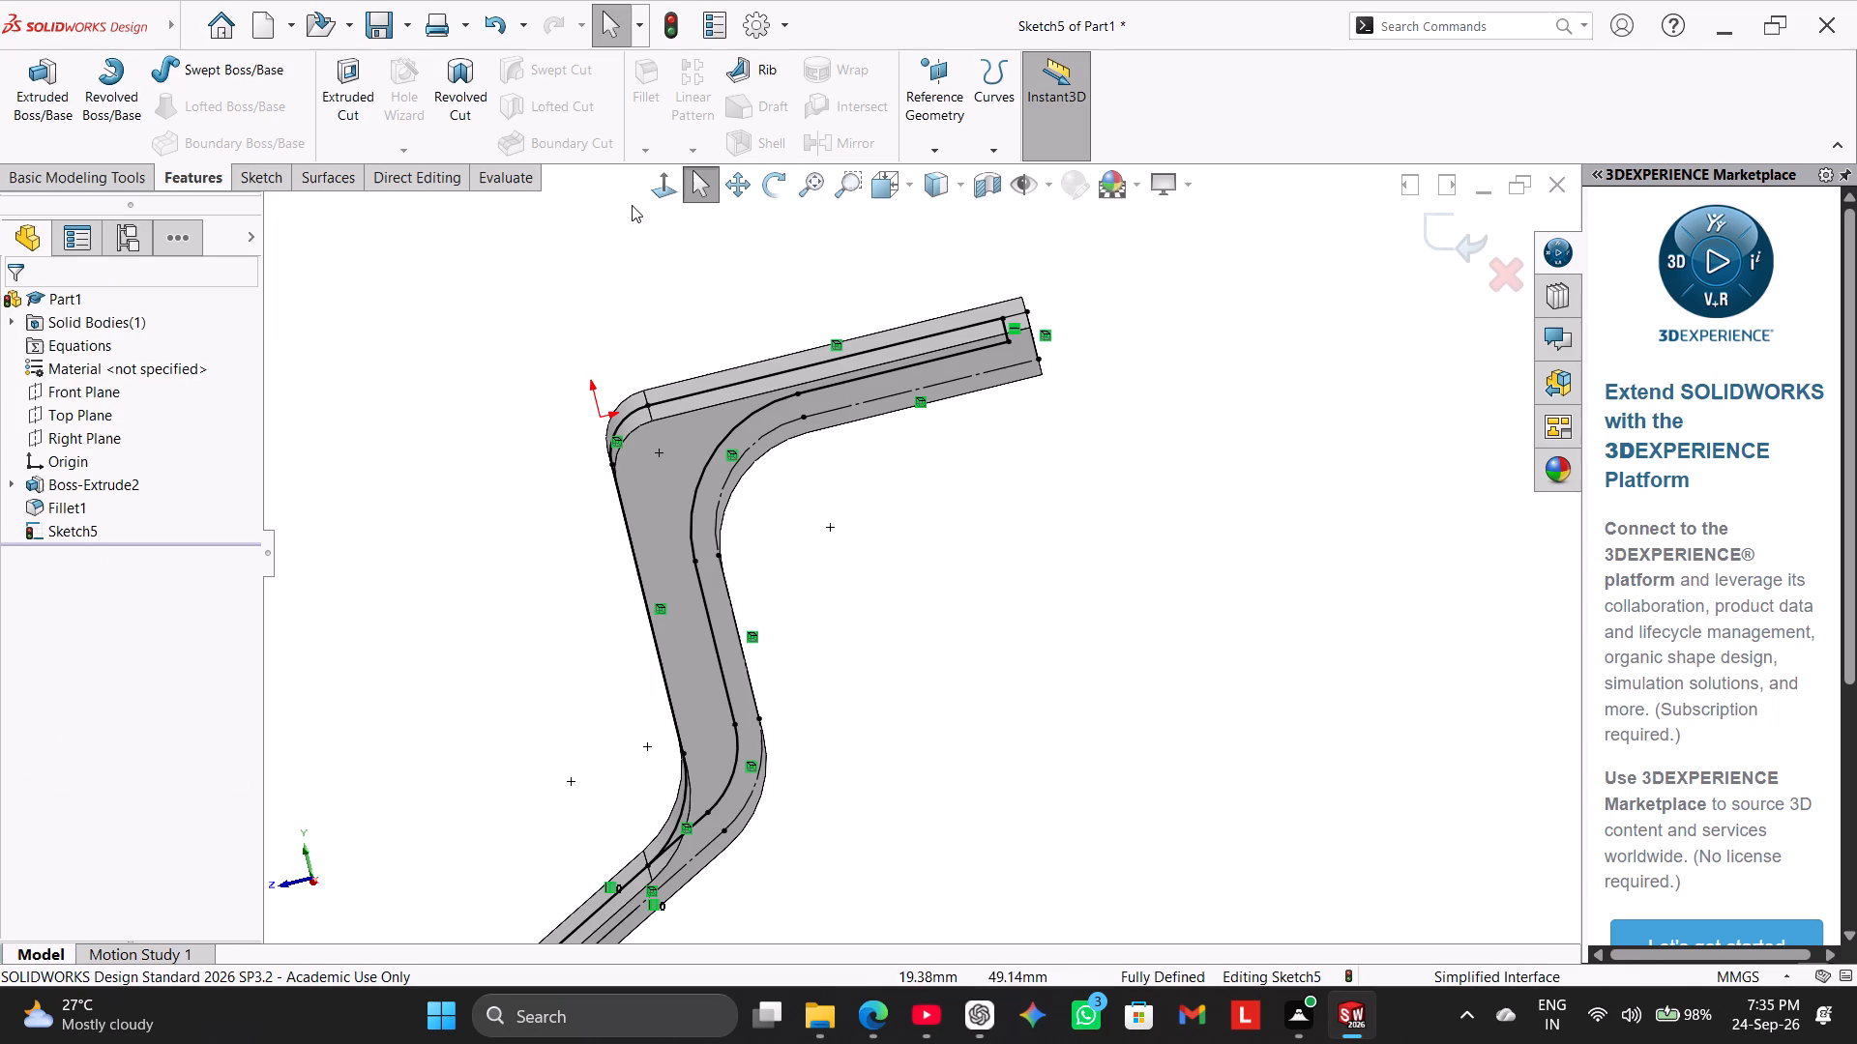
# Trim away the short end line across the lower angled leg's free end.
pyautogui.click(654, 189)
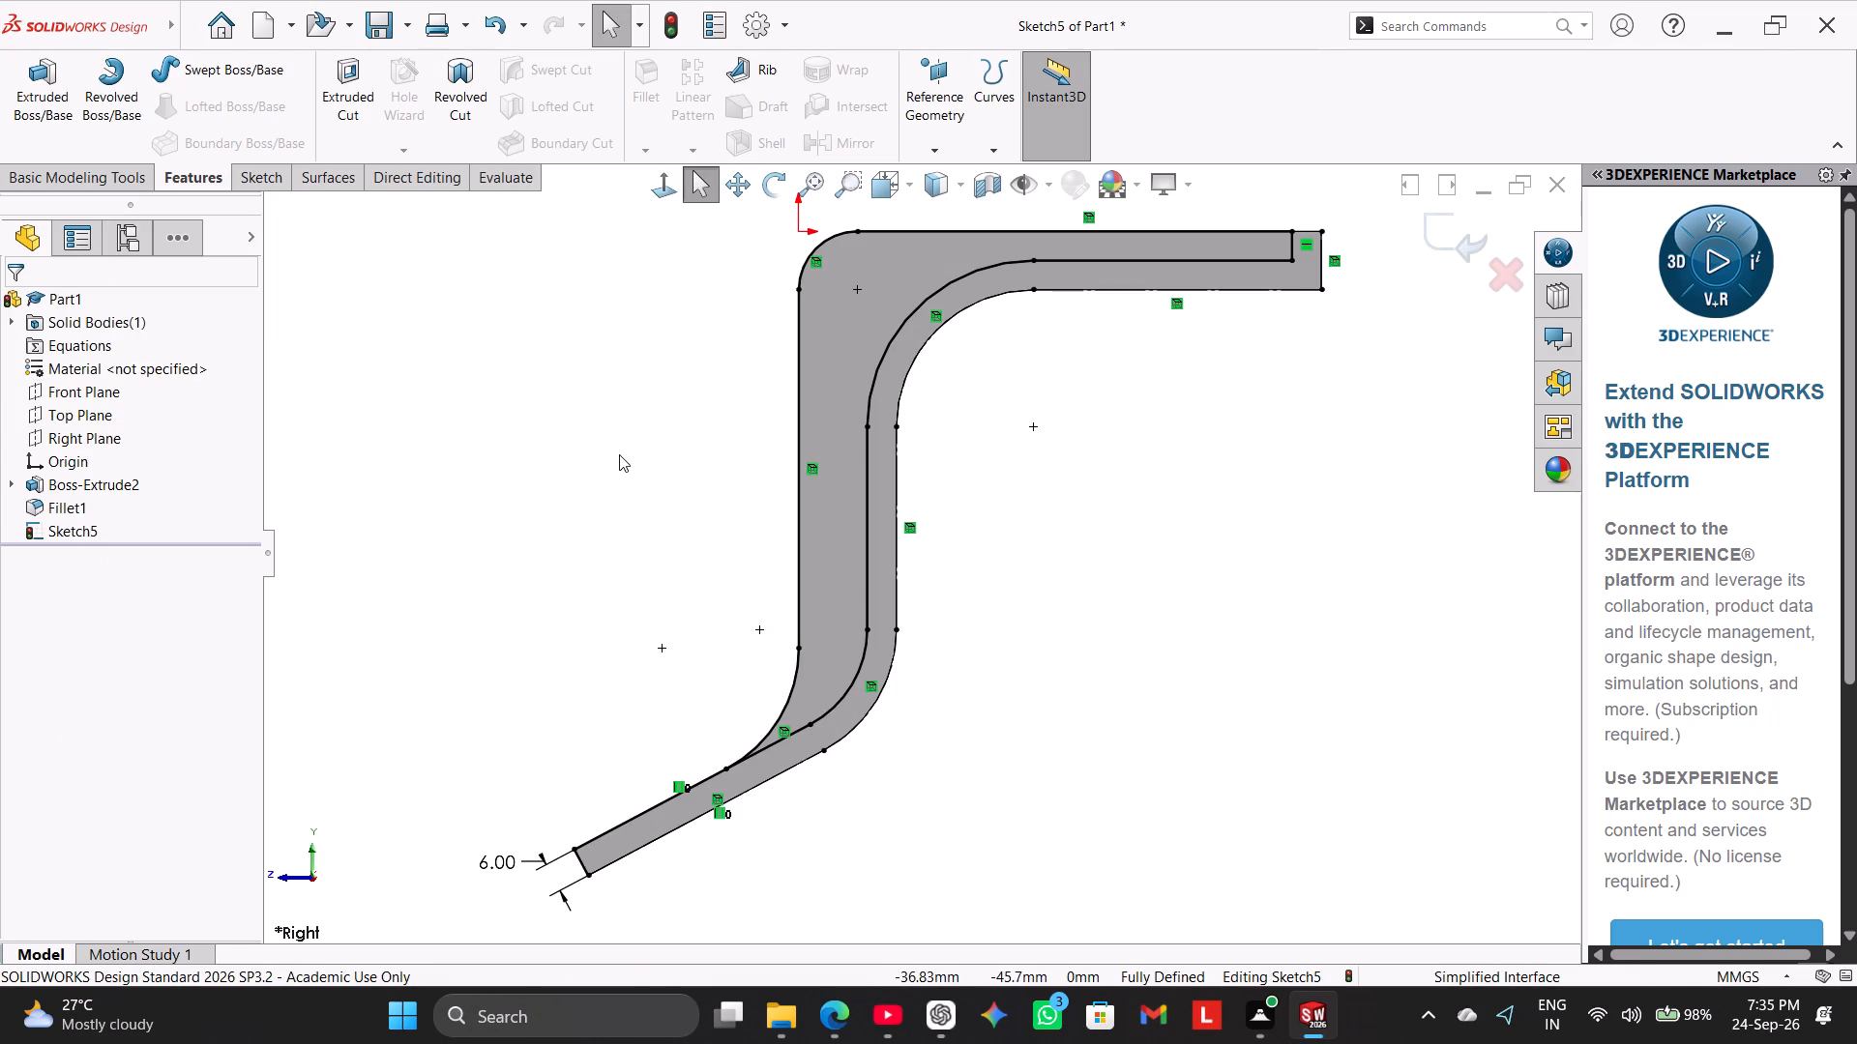
pyautogui.click(264, 178)
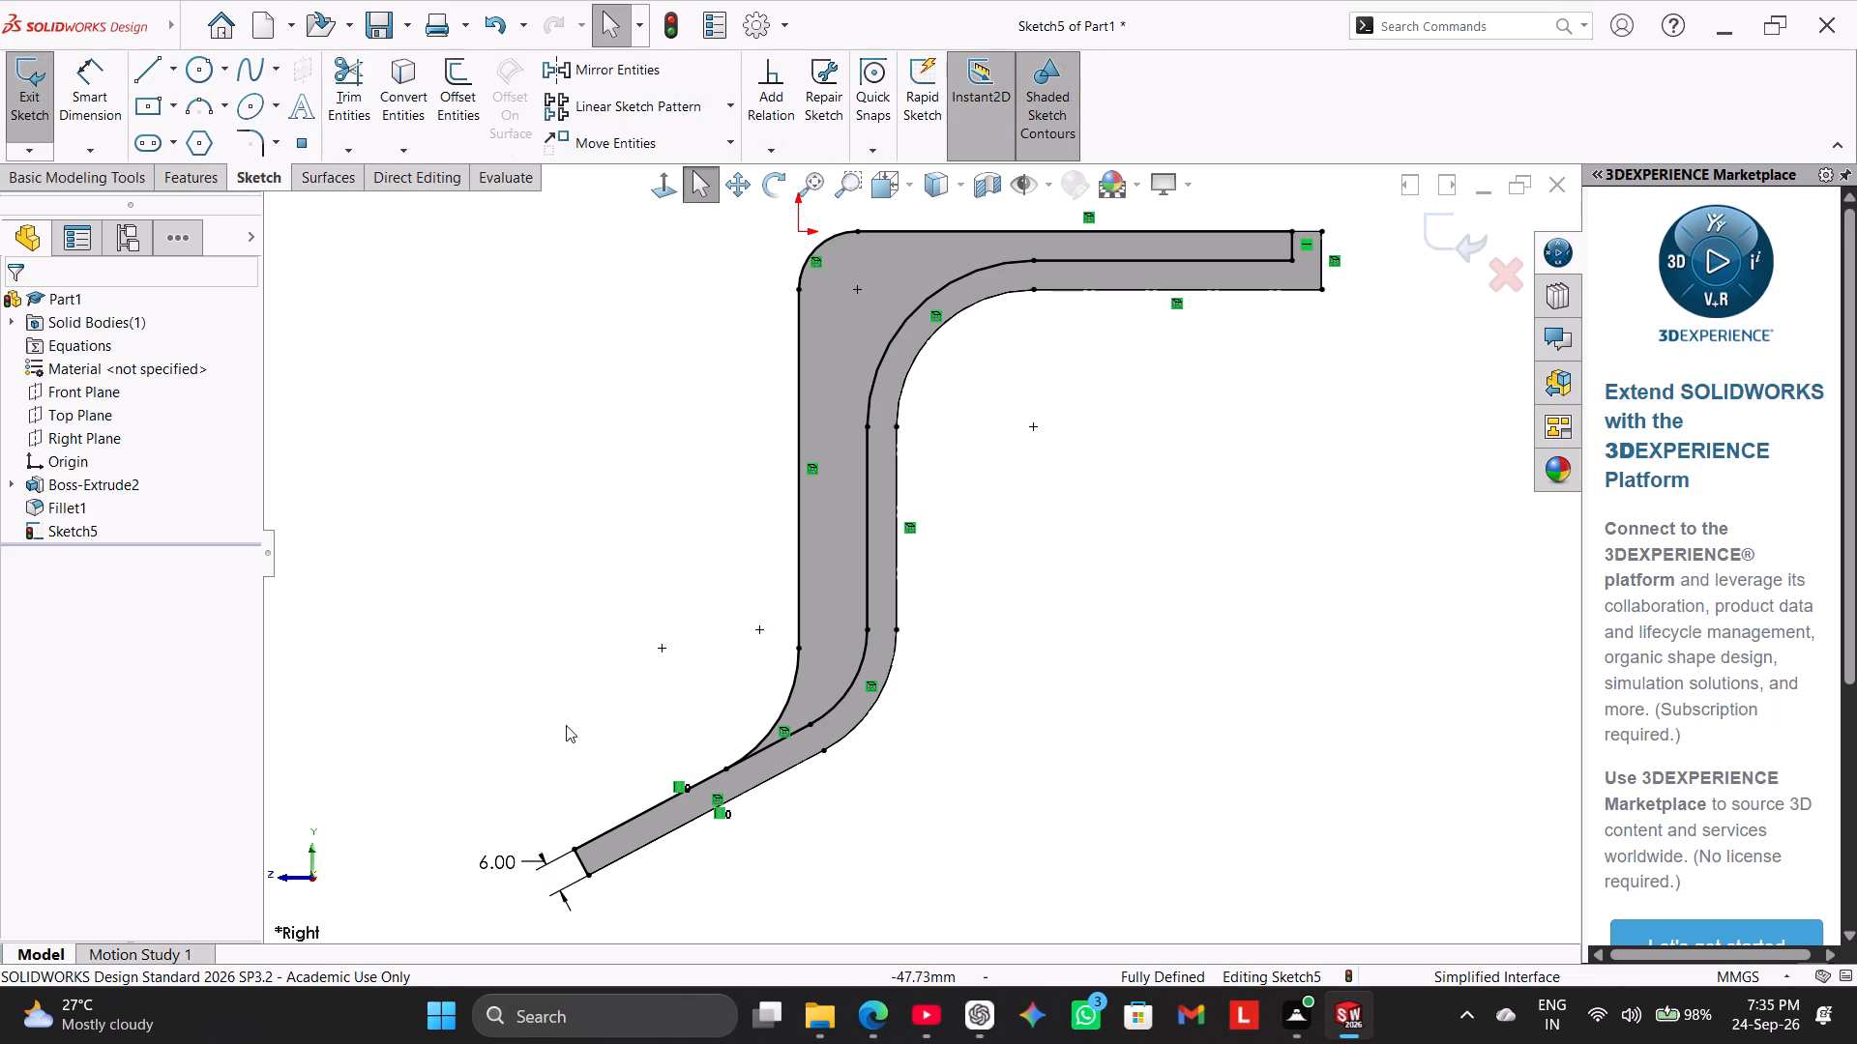
pyautogui.keyDown('ctrl'); pyautogui.click(607, 830); pyautogui.keyUp('ctrl')
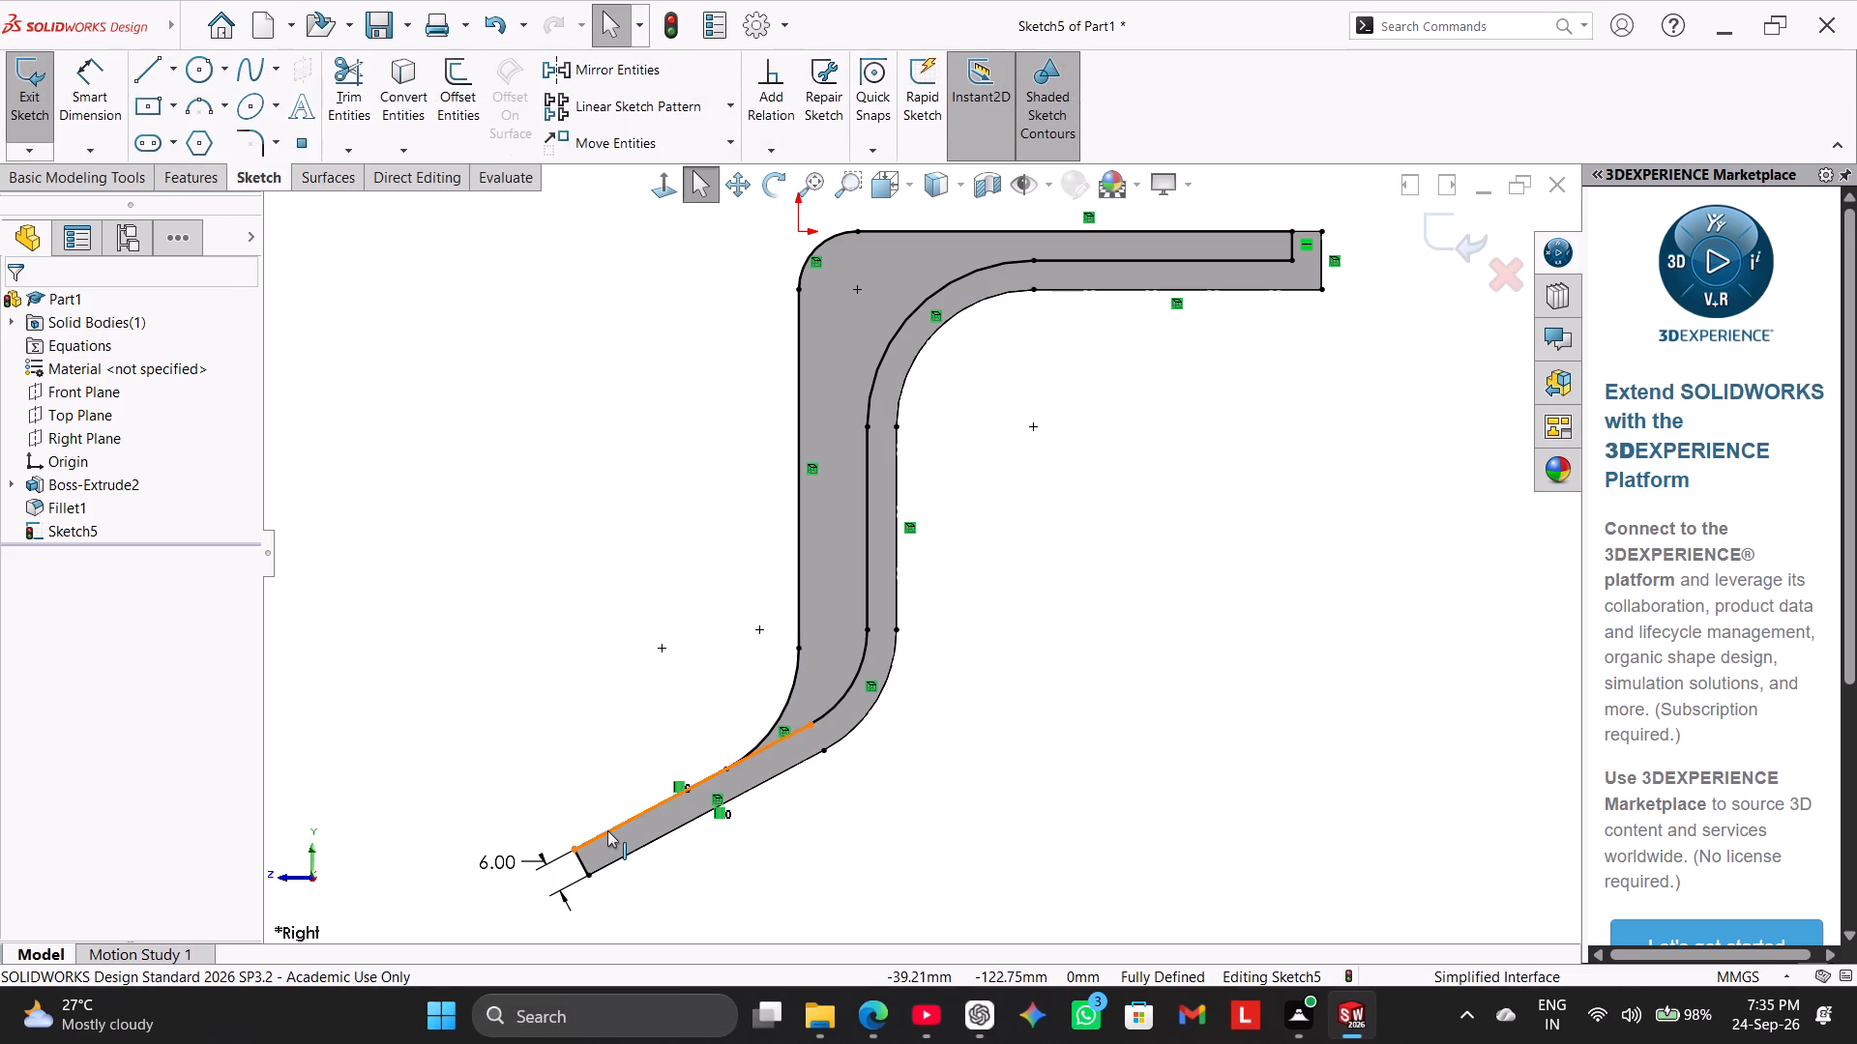
pyautogui.click(508, 674)
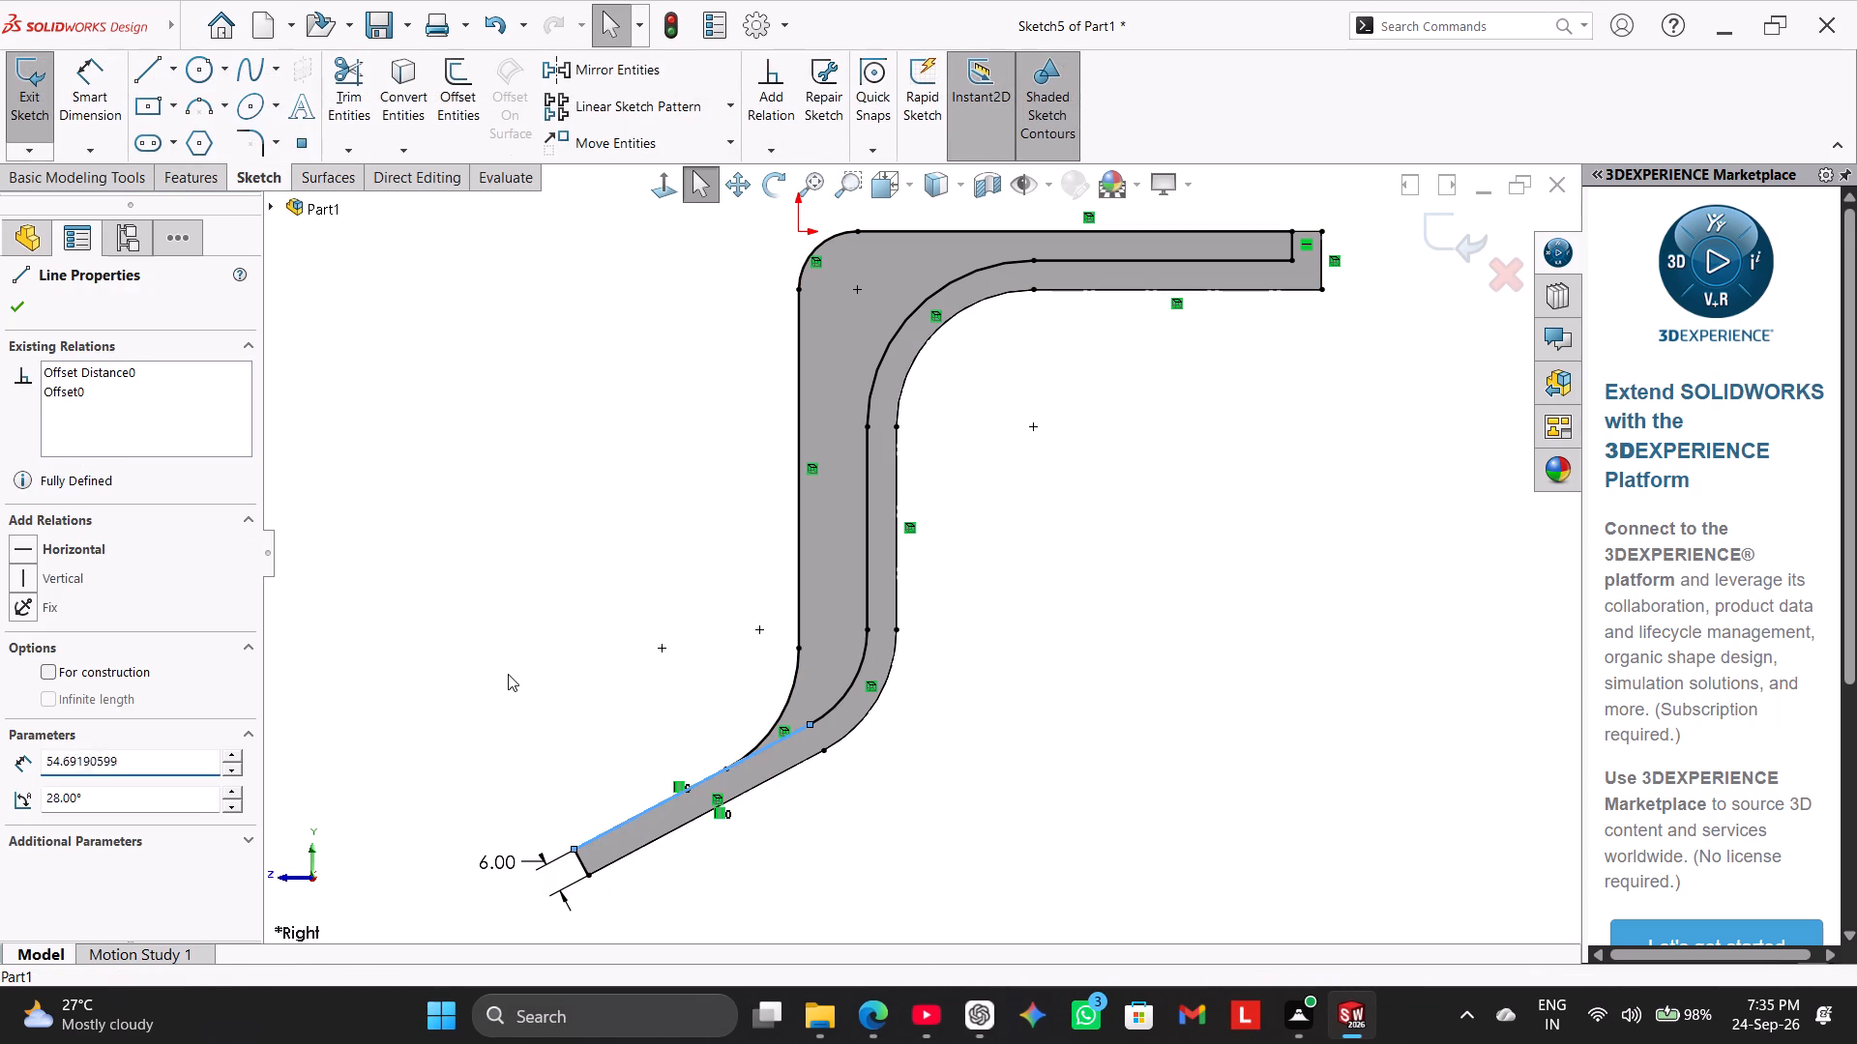
pyautogui.click(346, 86)
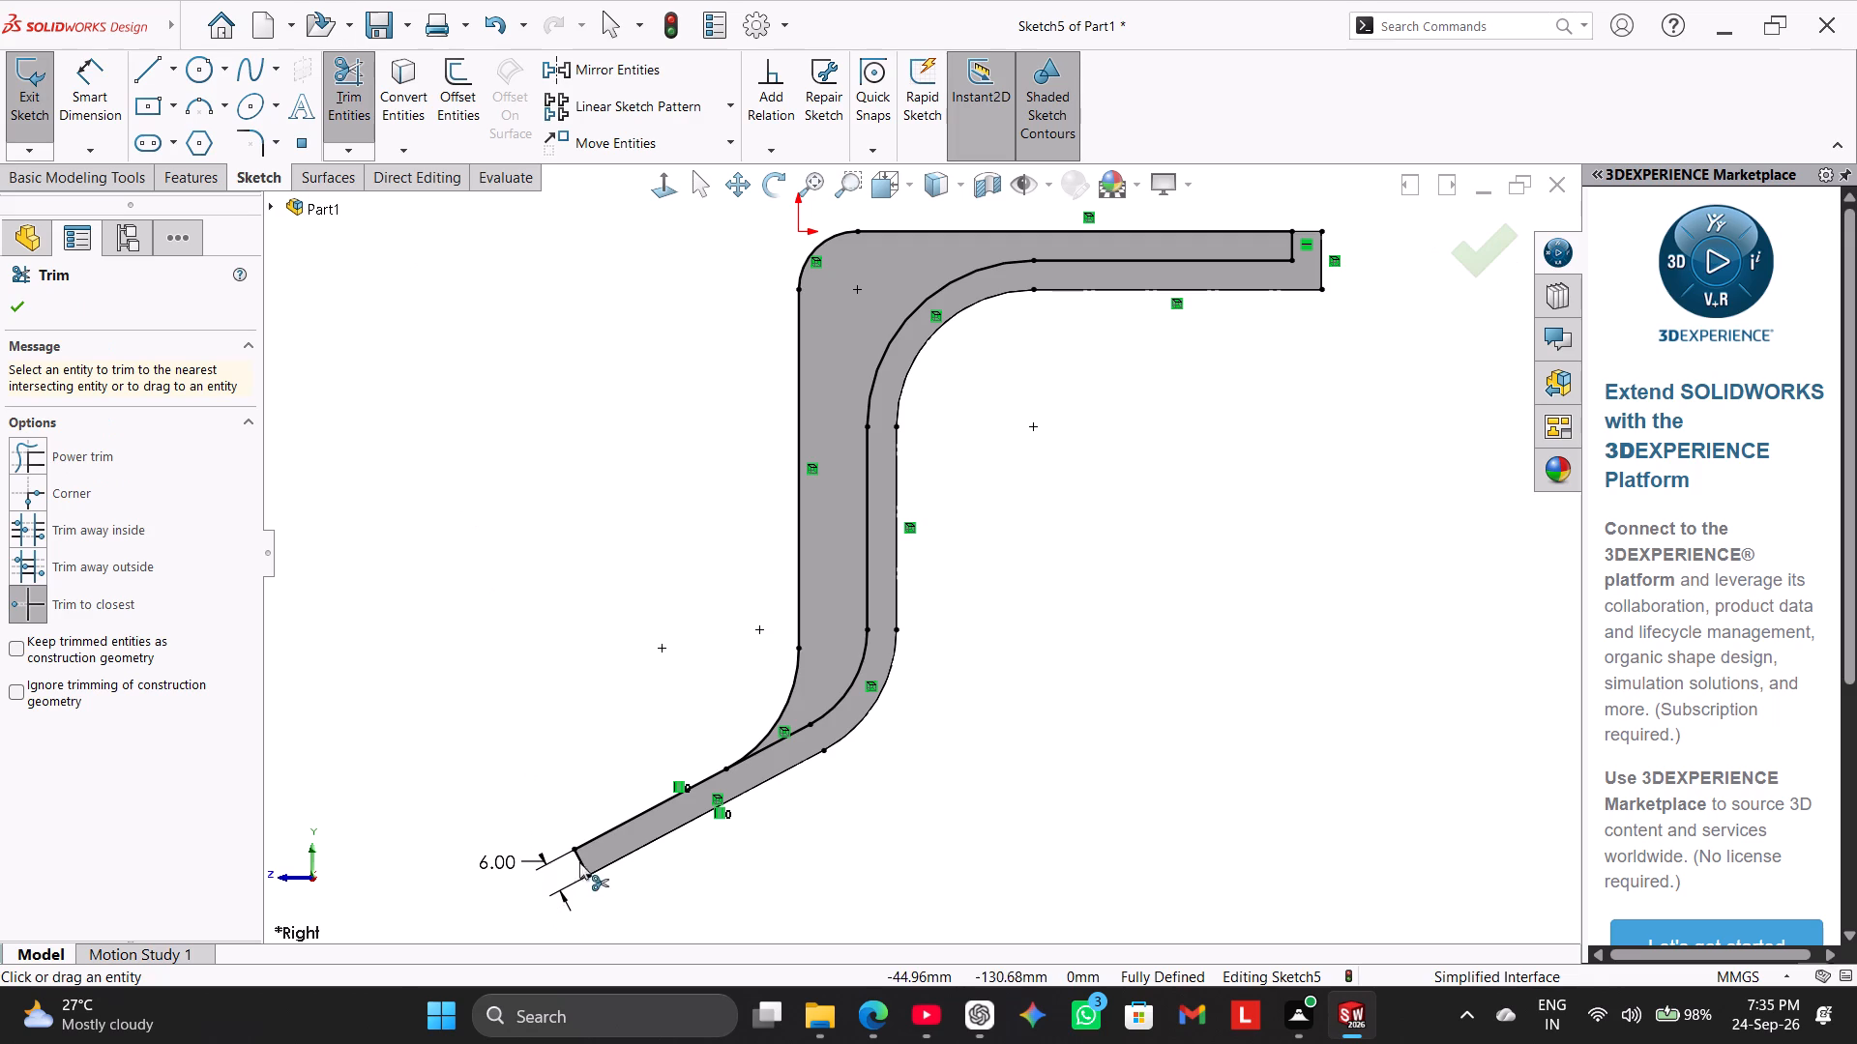
pyautogui.click(580, 856)
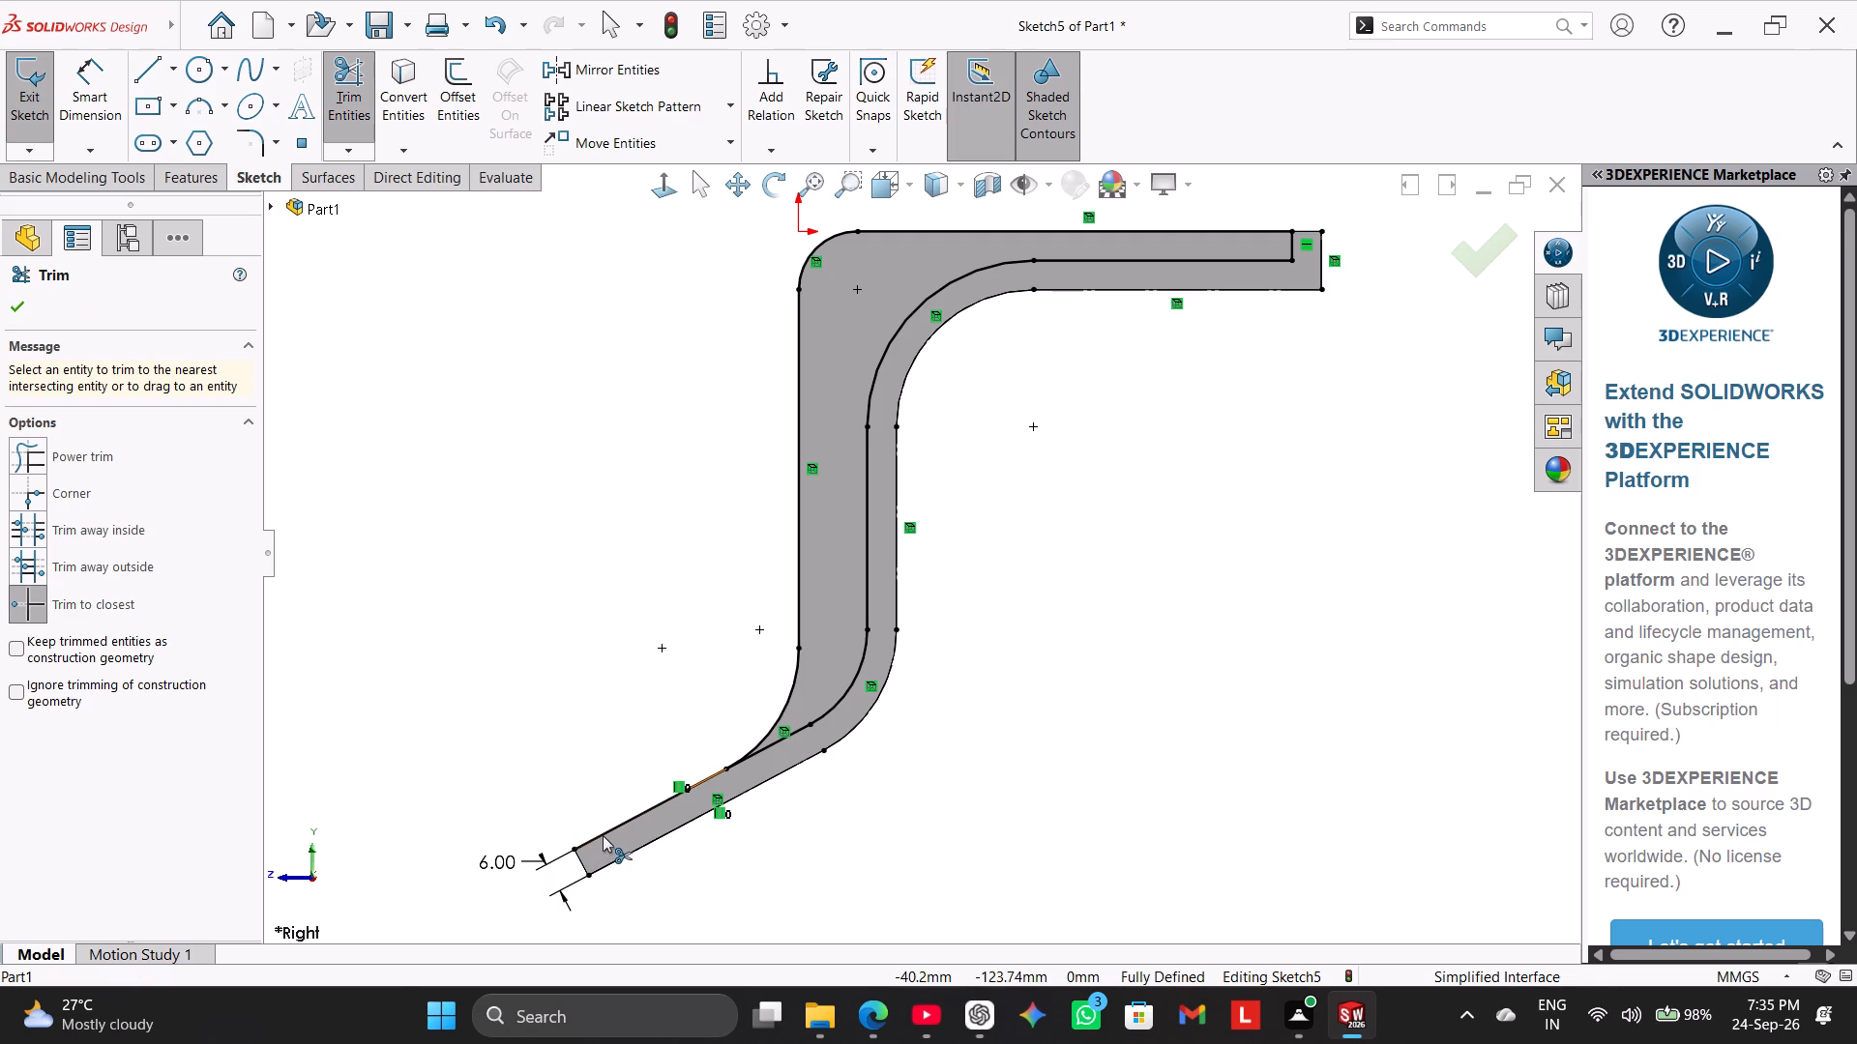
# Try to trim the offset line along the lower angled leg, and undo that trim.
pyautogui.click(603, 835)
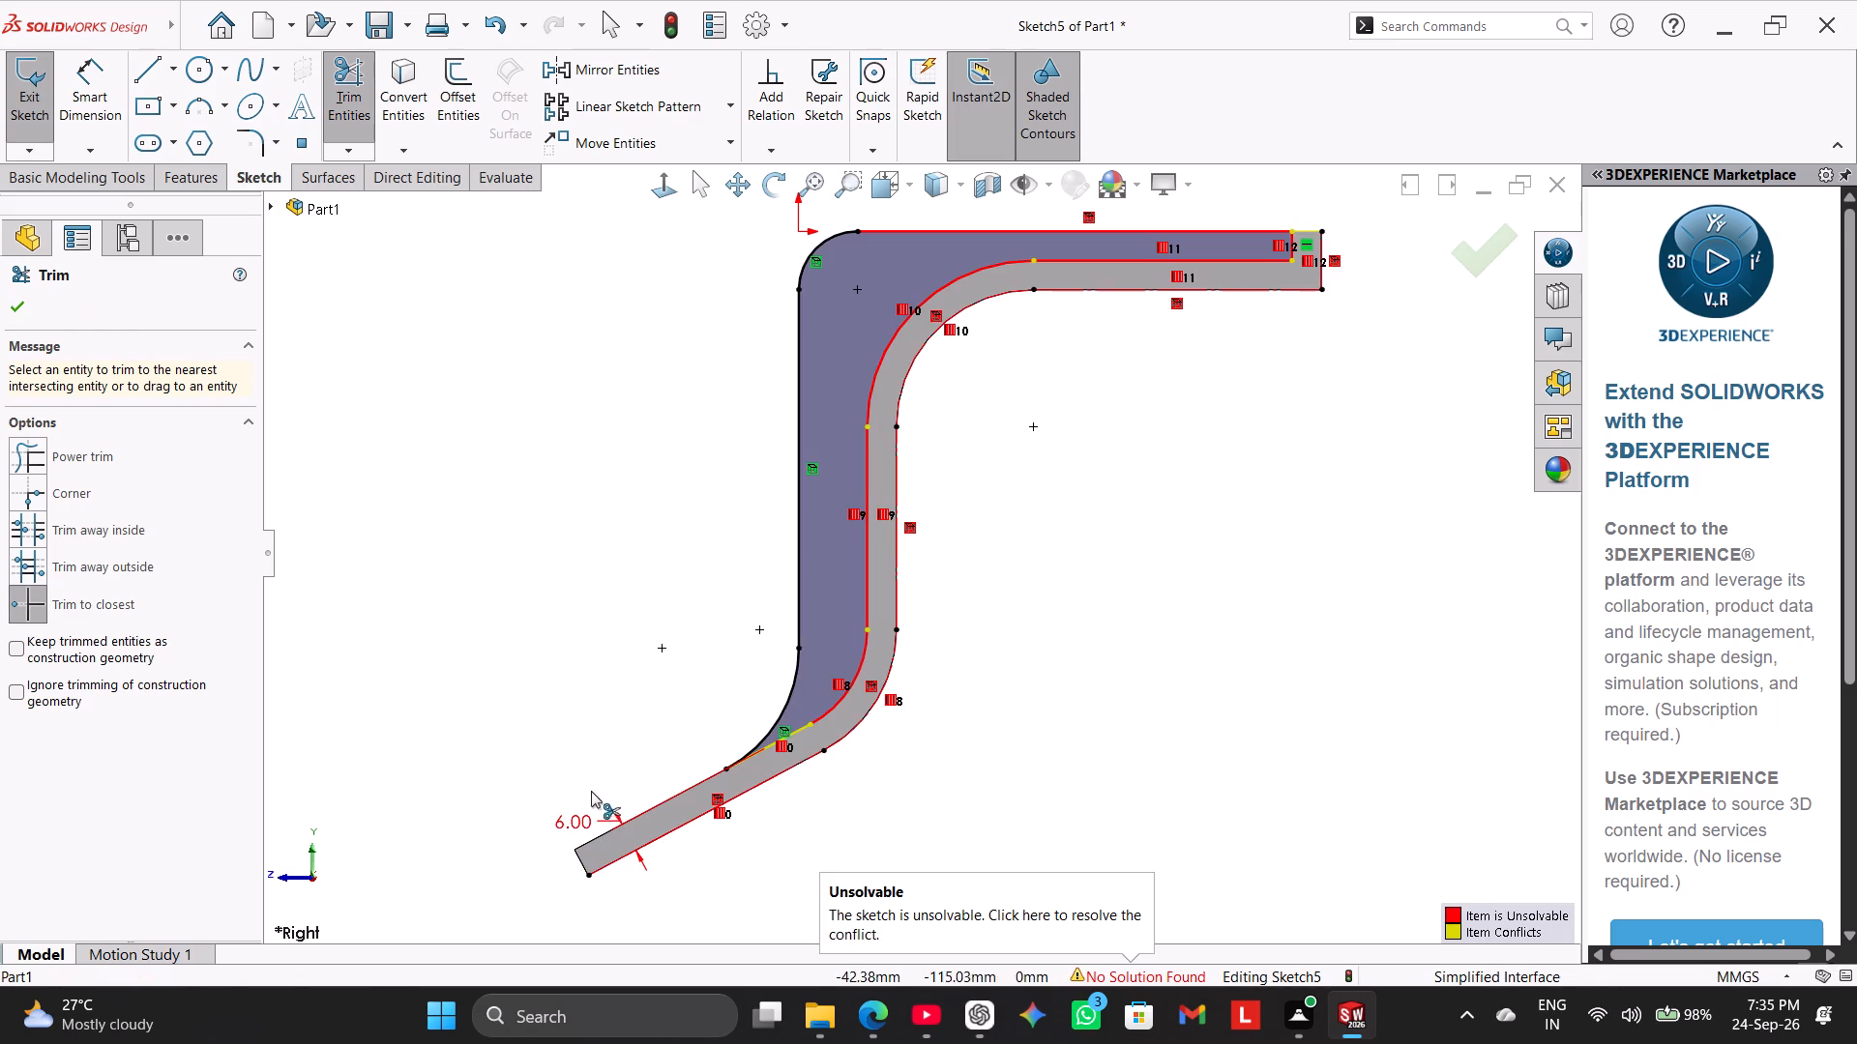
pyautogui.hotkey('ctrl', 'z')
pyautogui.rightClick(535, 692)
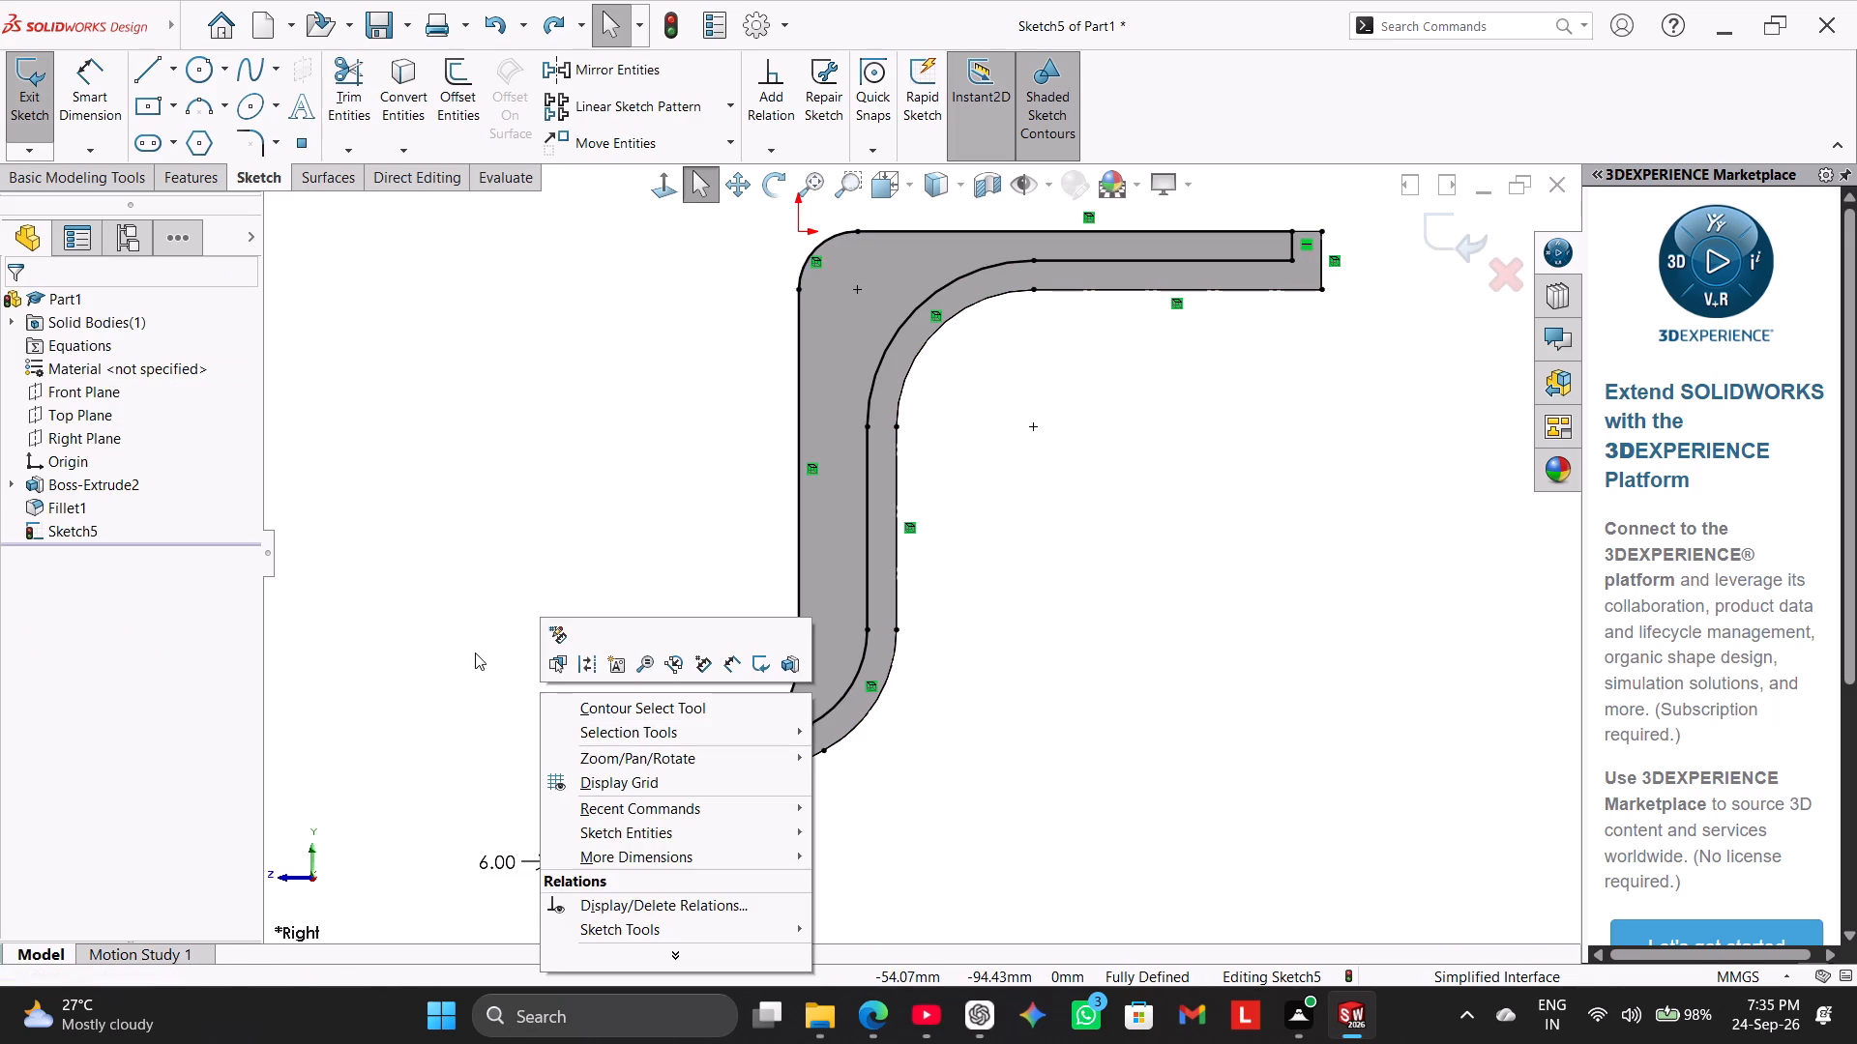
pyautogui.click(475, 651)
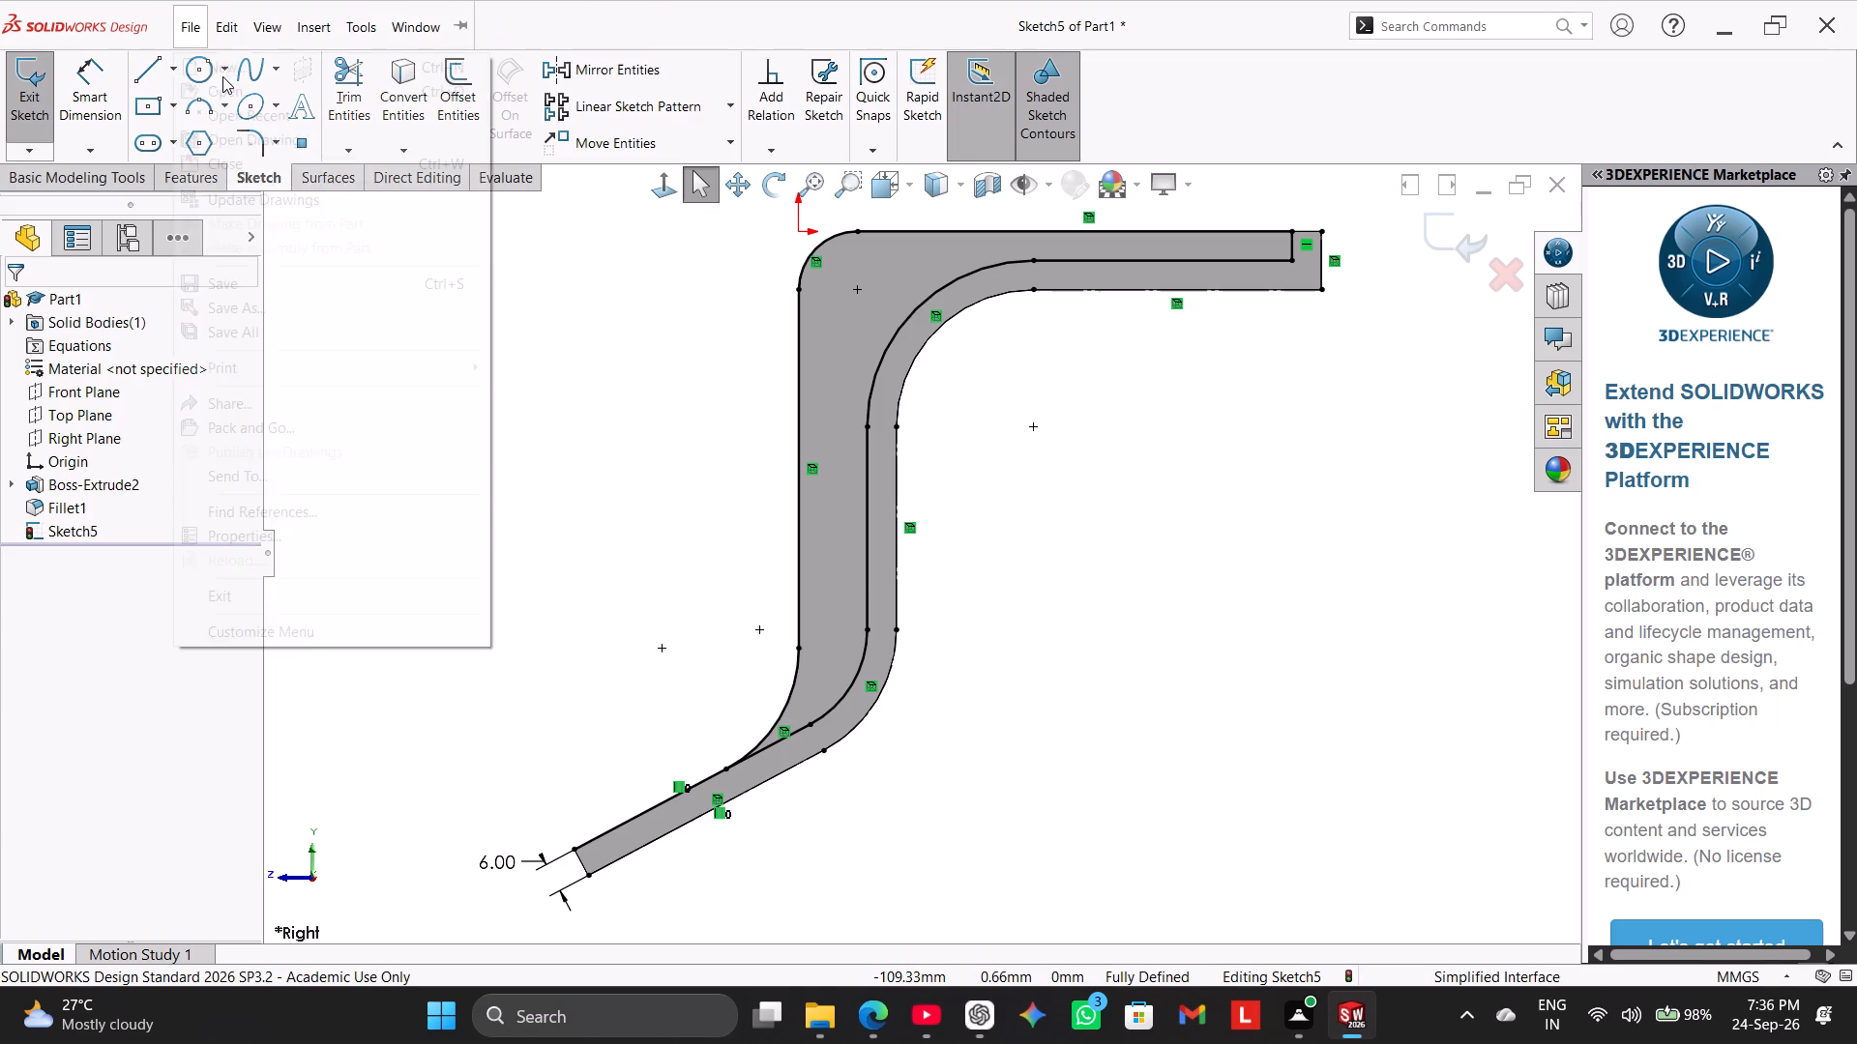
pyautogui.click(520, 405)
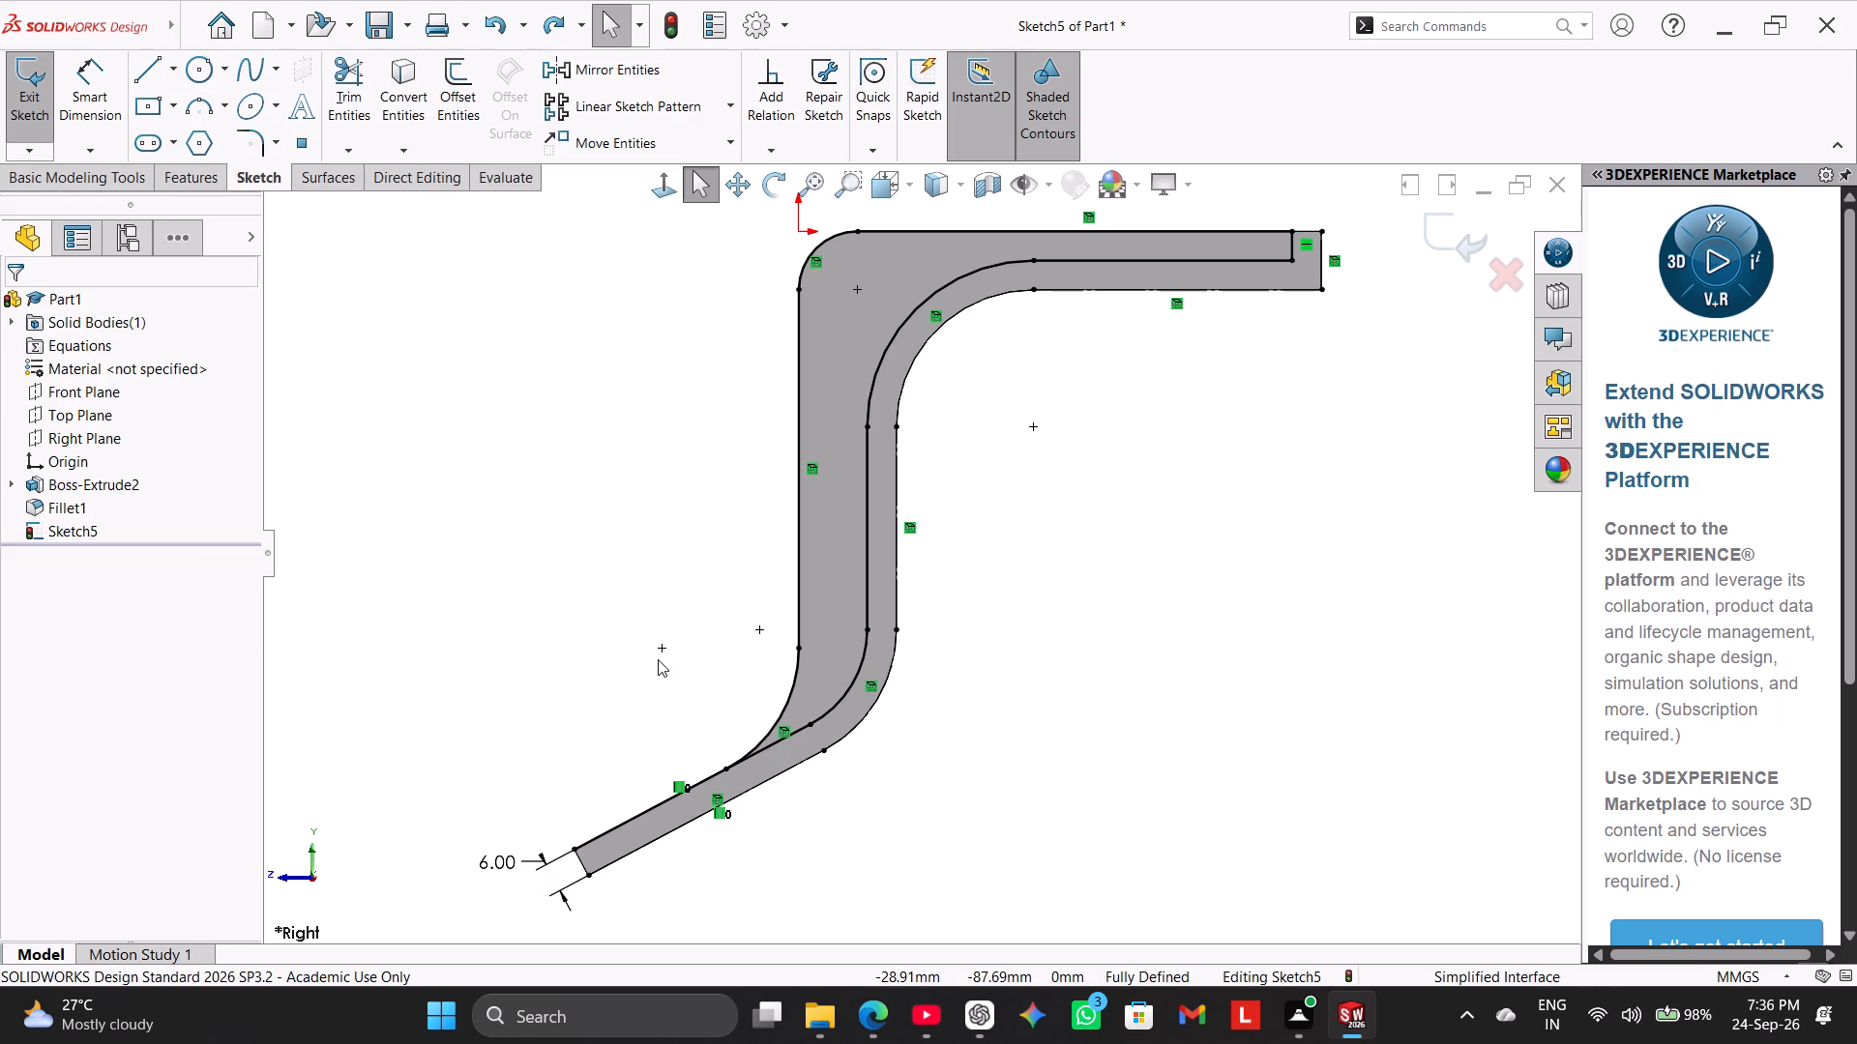
# Turn the offset line along the lower angled leg into construction geometry.
pyautogui.moveTo(652, 609); pyautogui.dragTo(700, 672, button='middle')
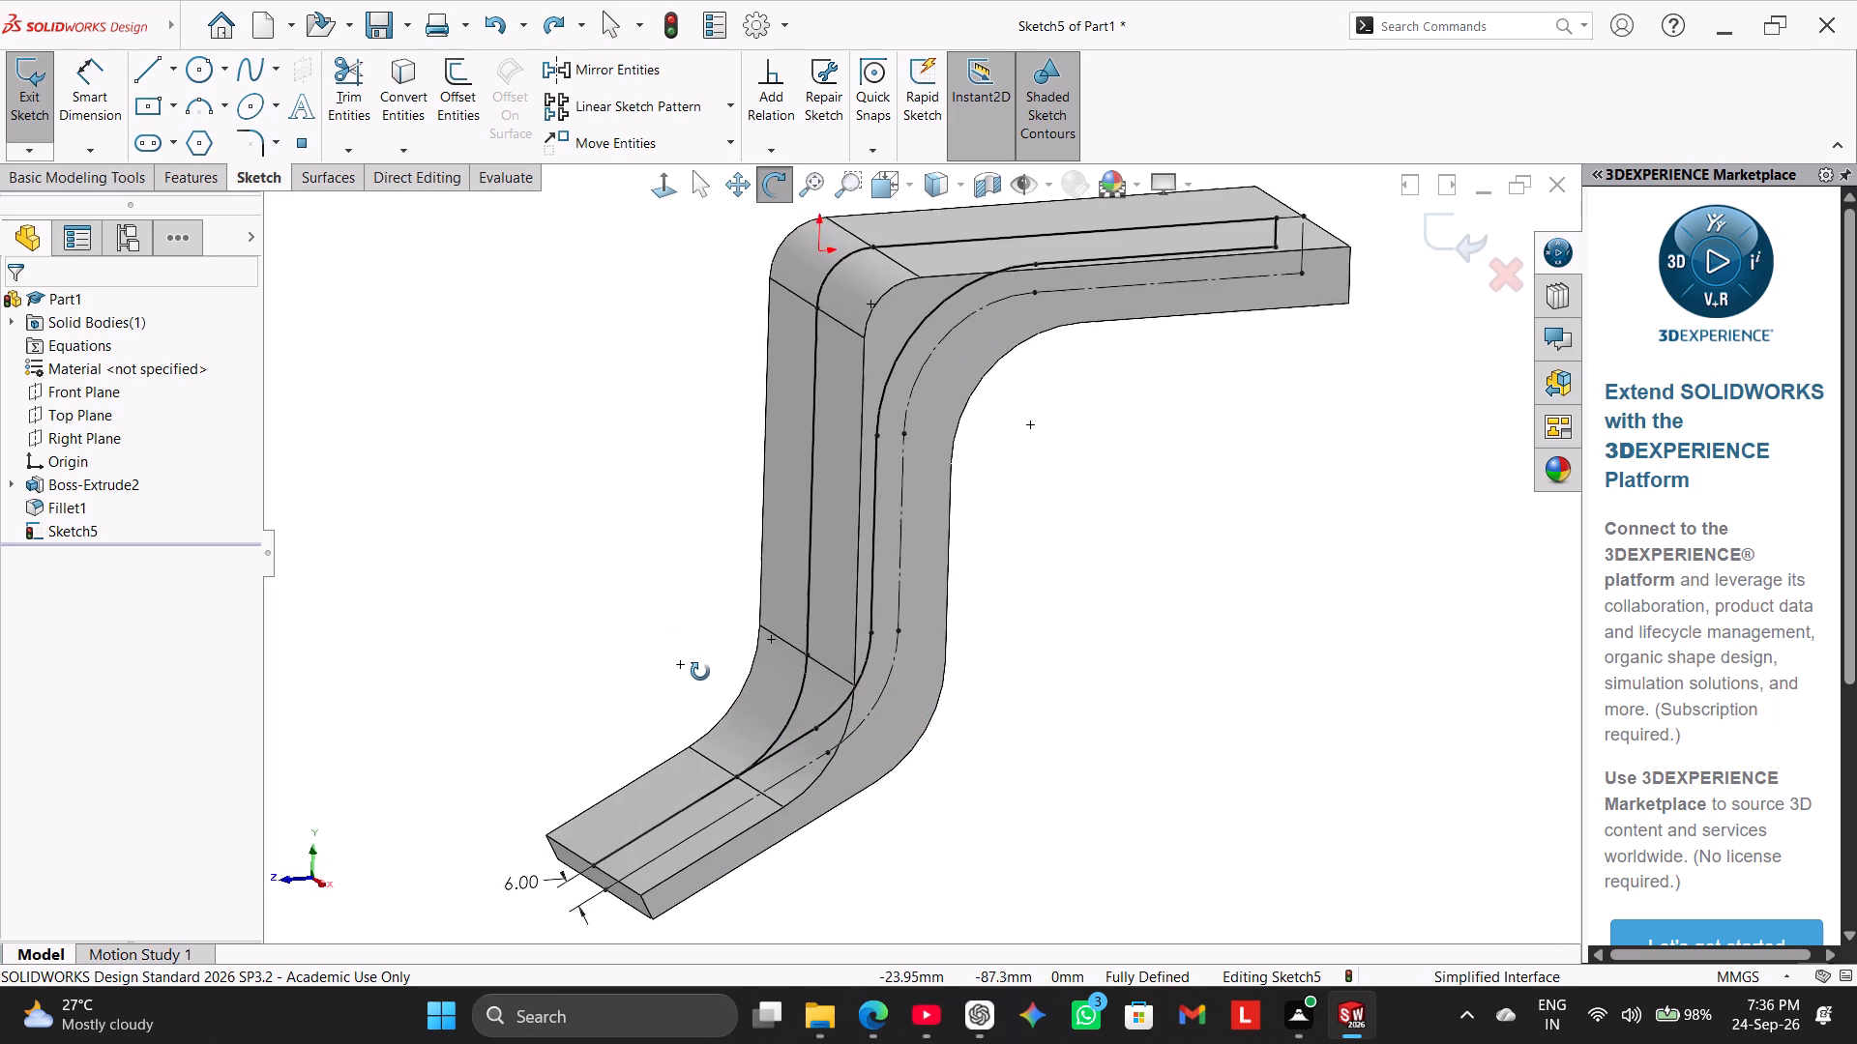
pyautogui.moveTo(700, 672); pyautogui.dragTo(671, 692, button='middle')
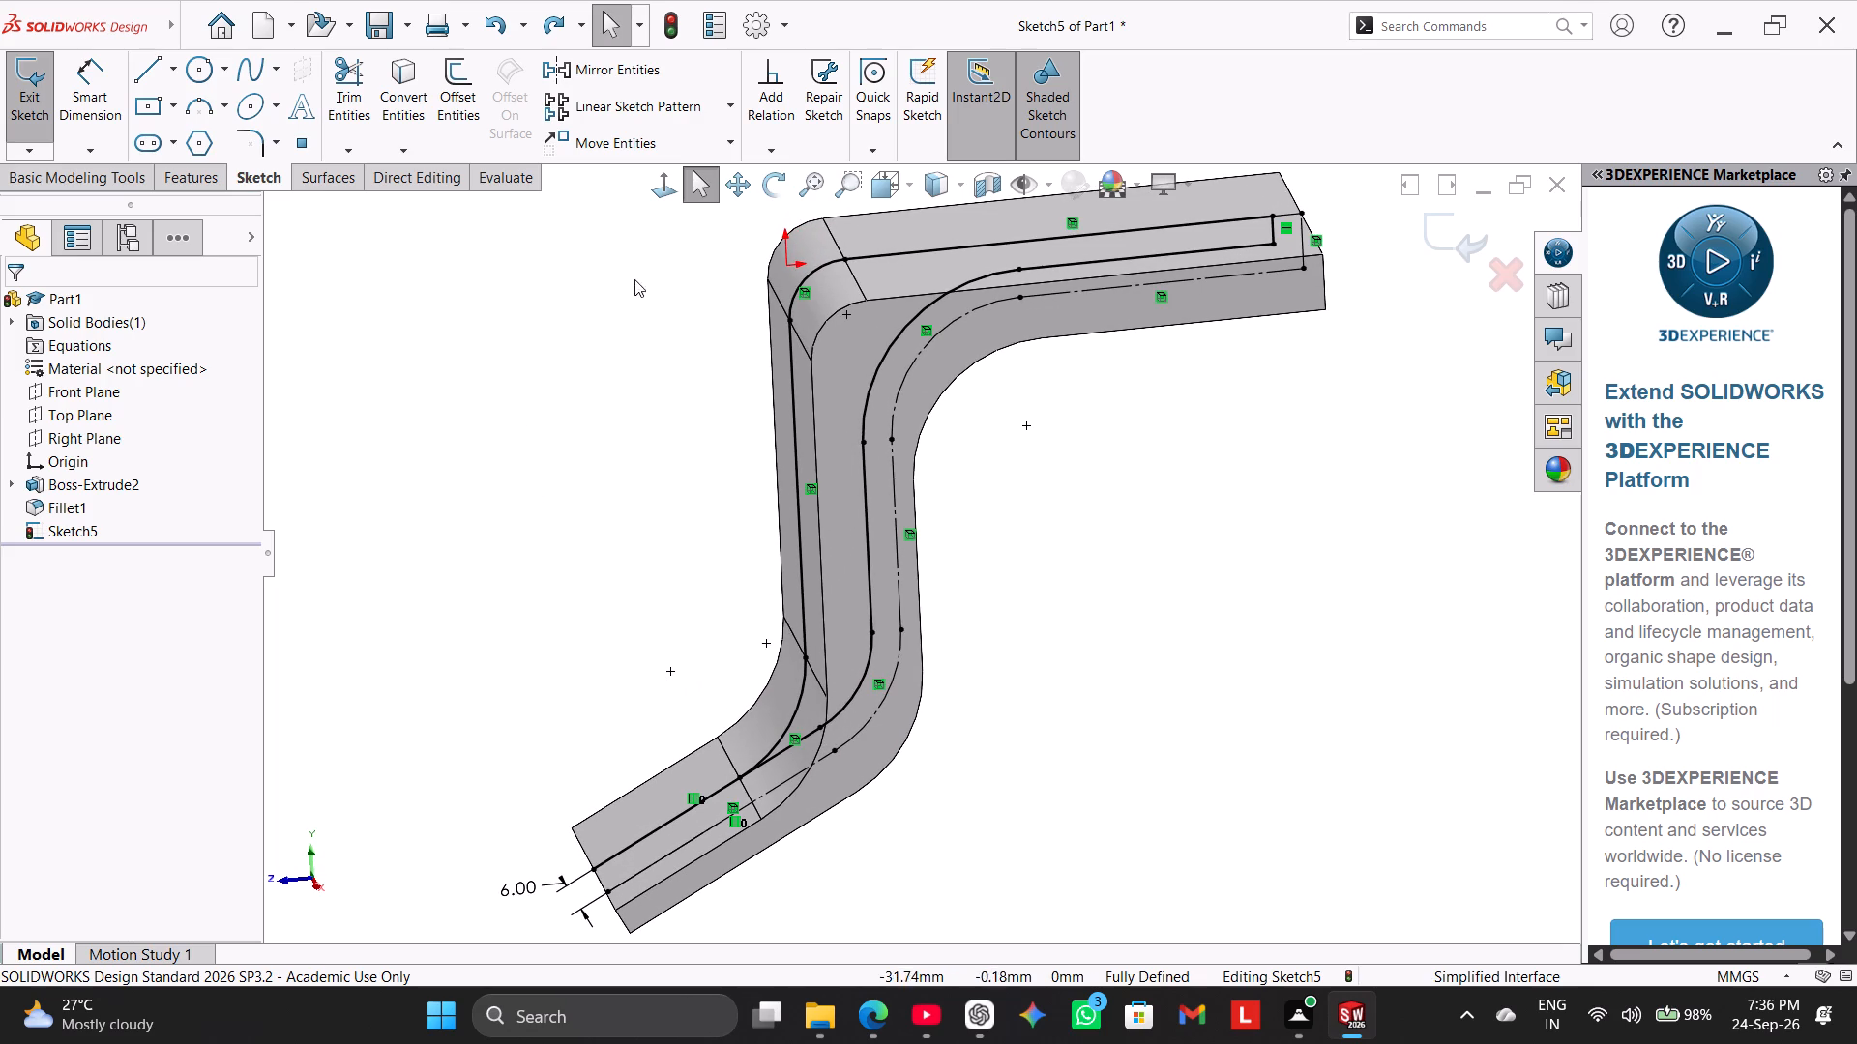
pyautogui.click(664, 185)
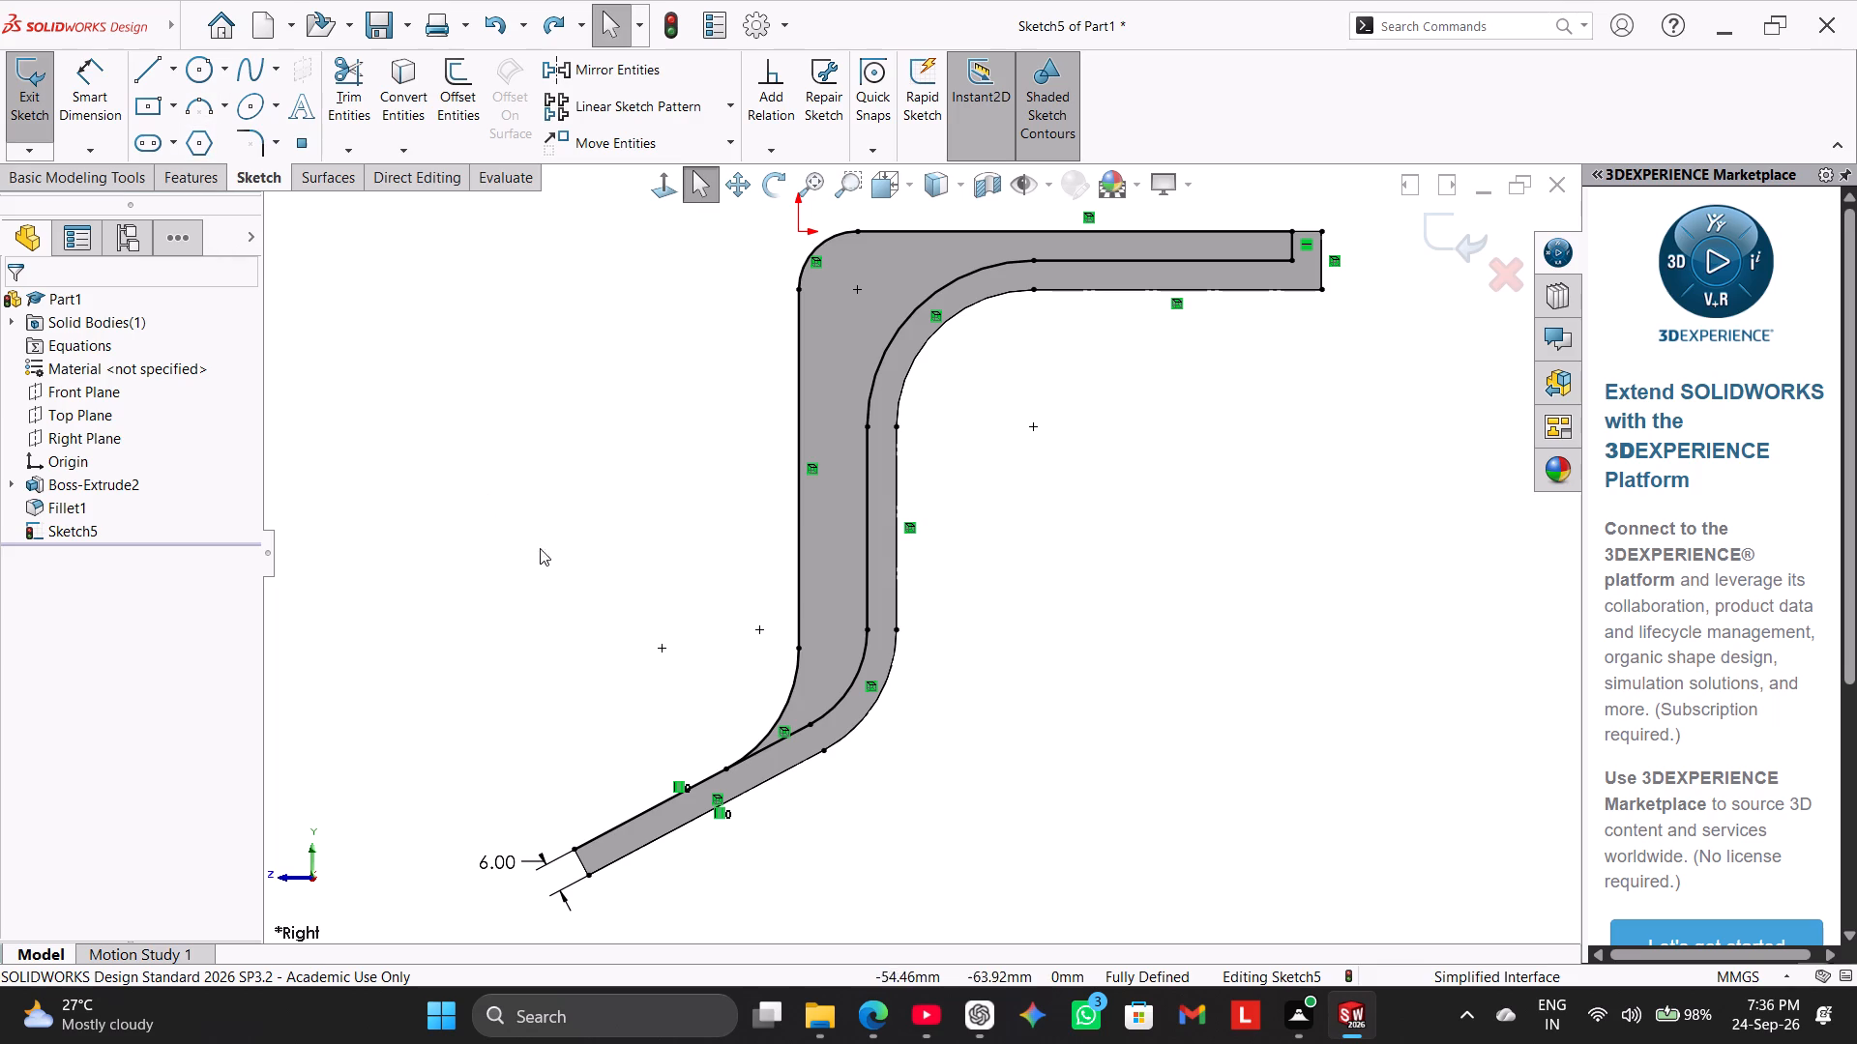
pyautogui.keyDown('ctrl'); pyautogui.click(652, 807); pyautogui.keyUp('ctrl')
pyautogui.rightClick(575, 639)
pyautogui.click(617, 613)
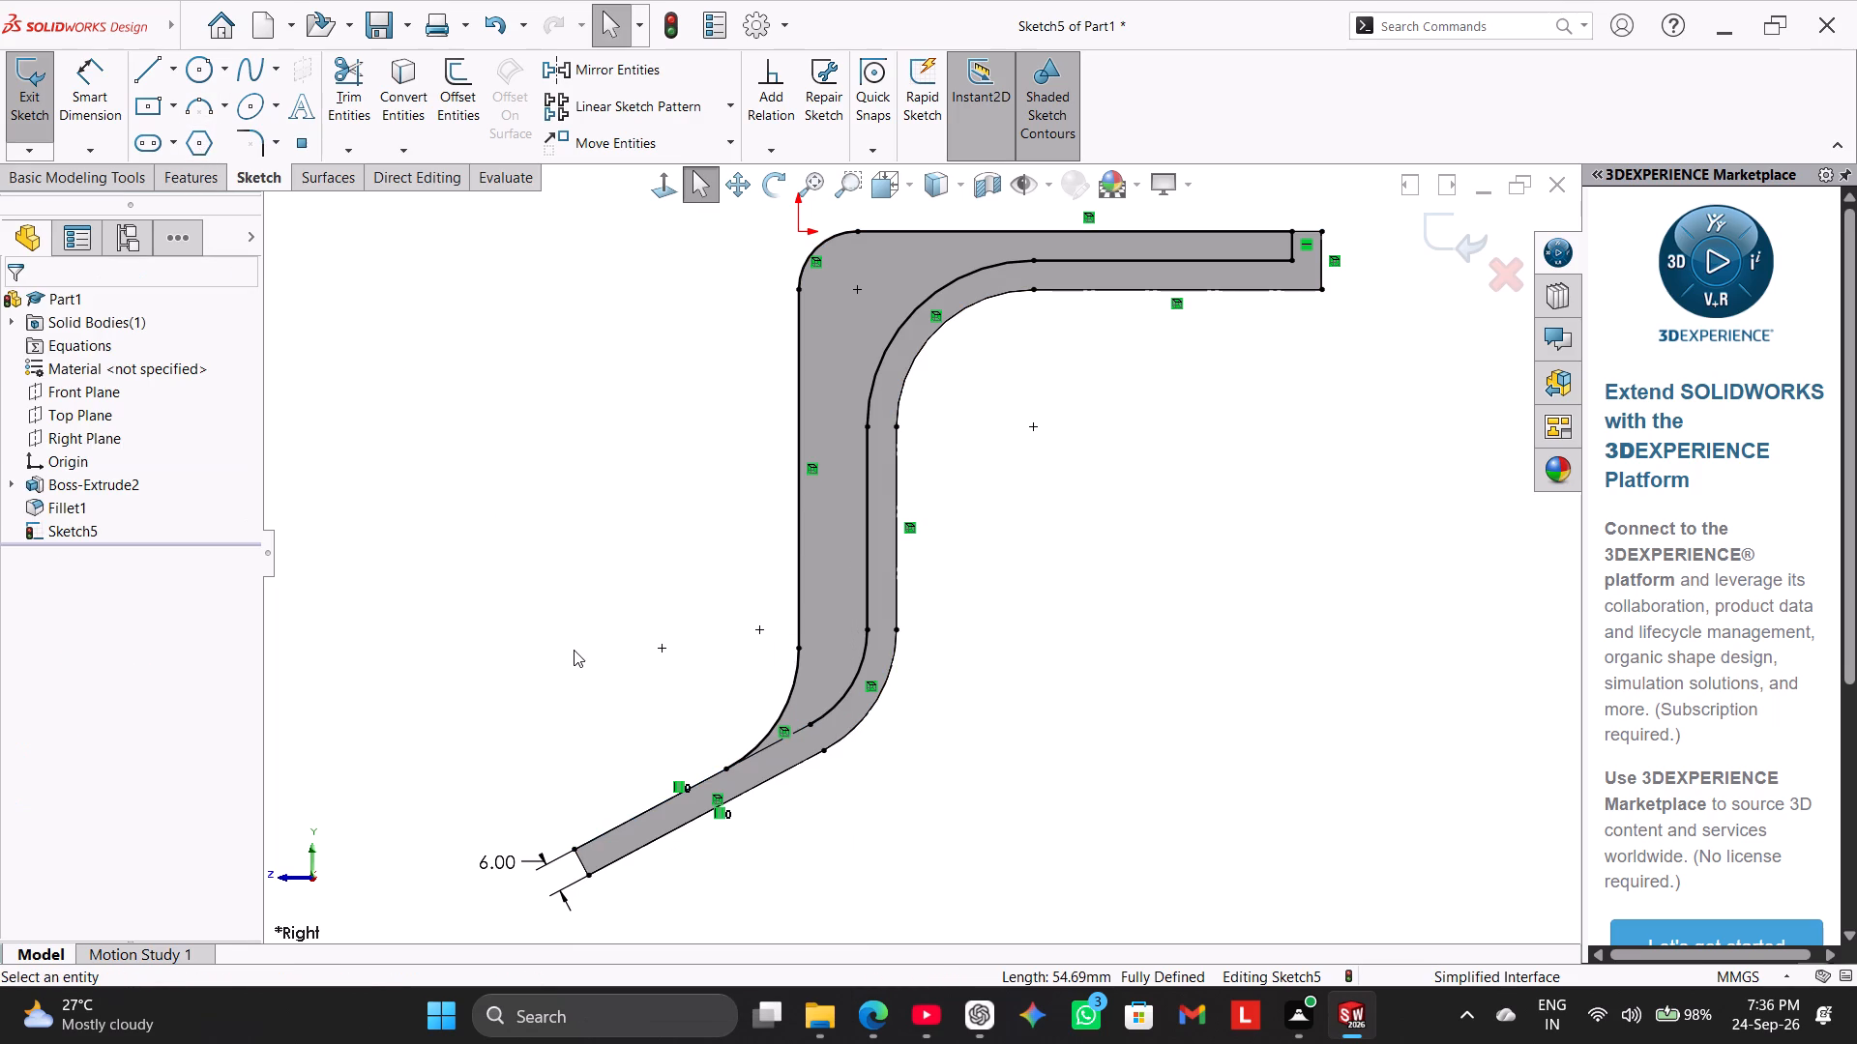
pyautogui.click(574, 650)
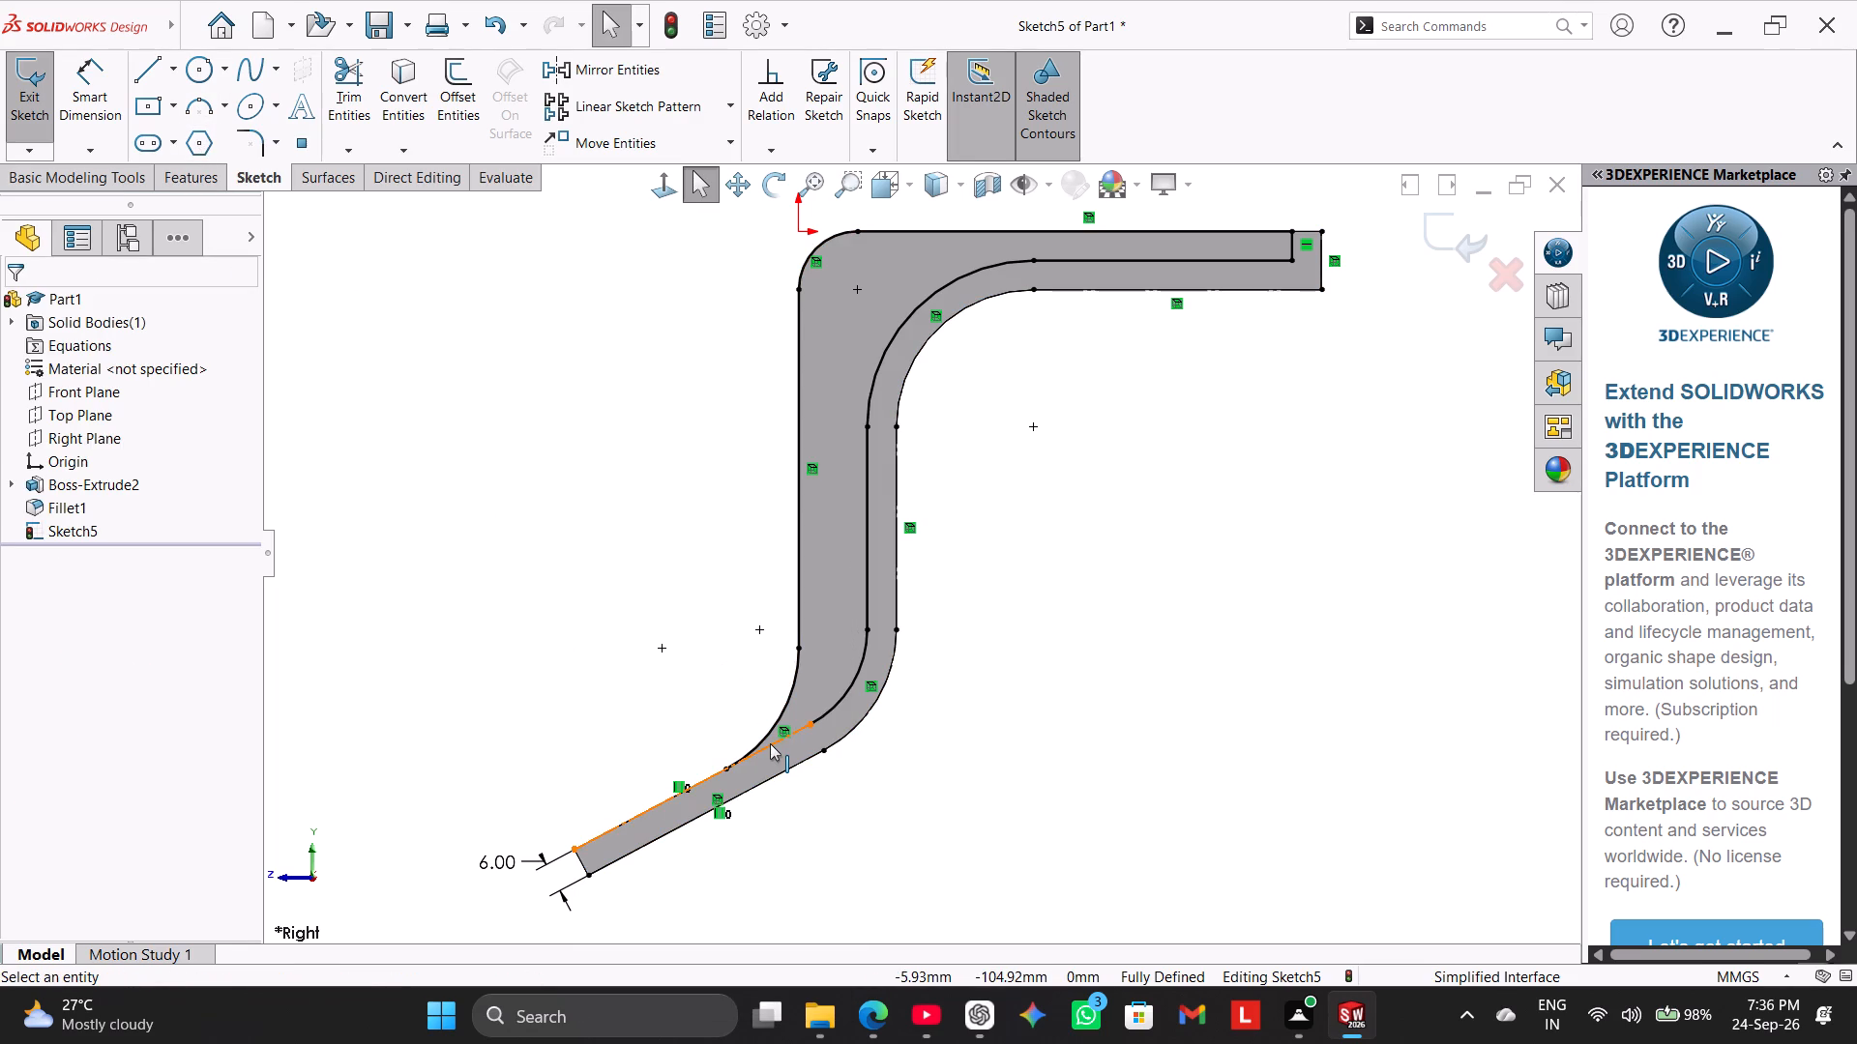
# Draw a line about 19.5 mm long joining the lower end of the offset arc to the lower end of the outer bend arc.
pyautogui.click(174, 60)
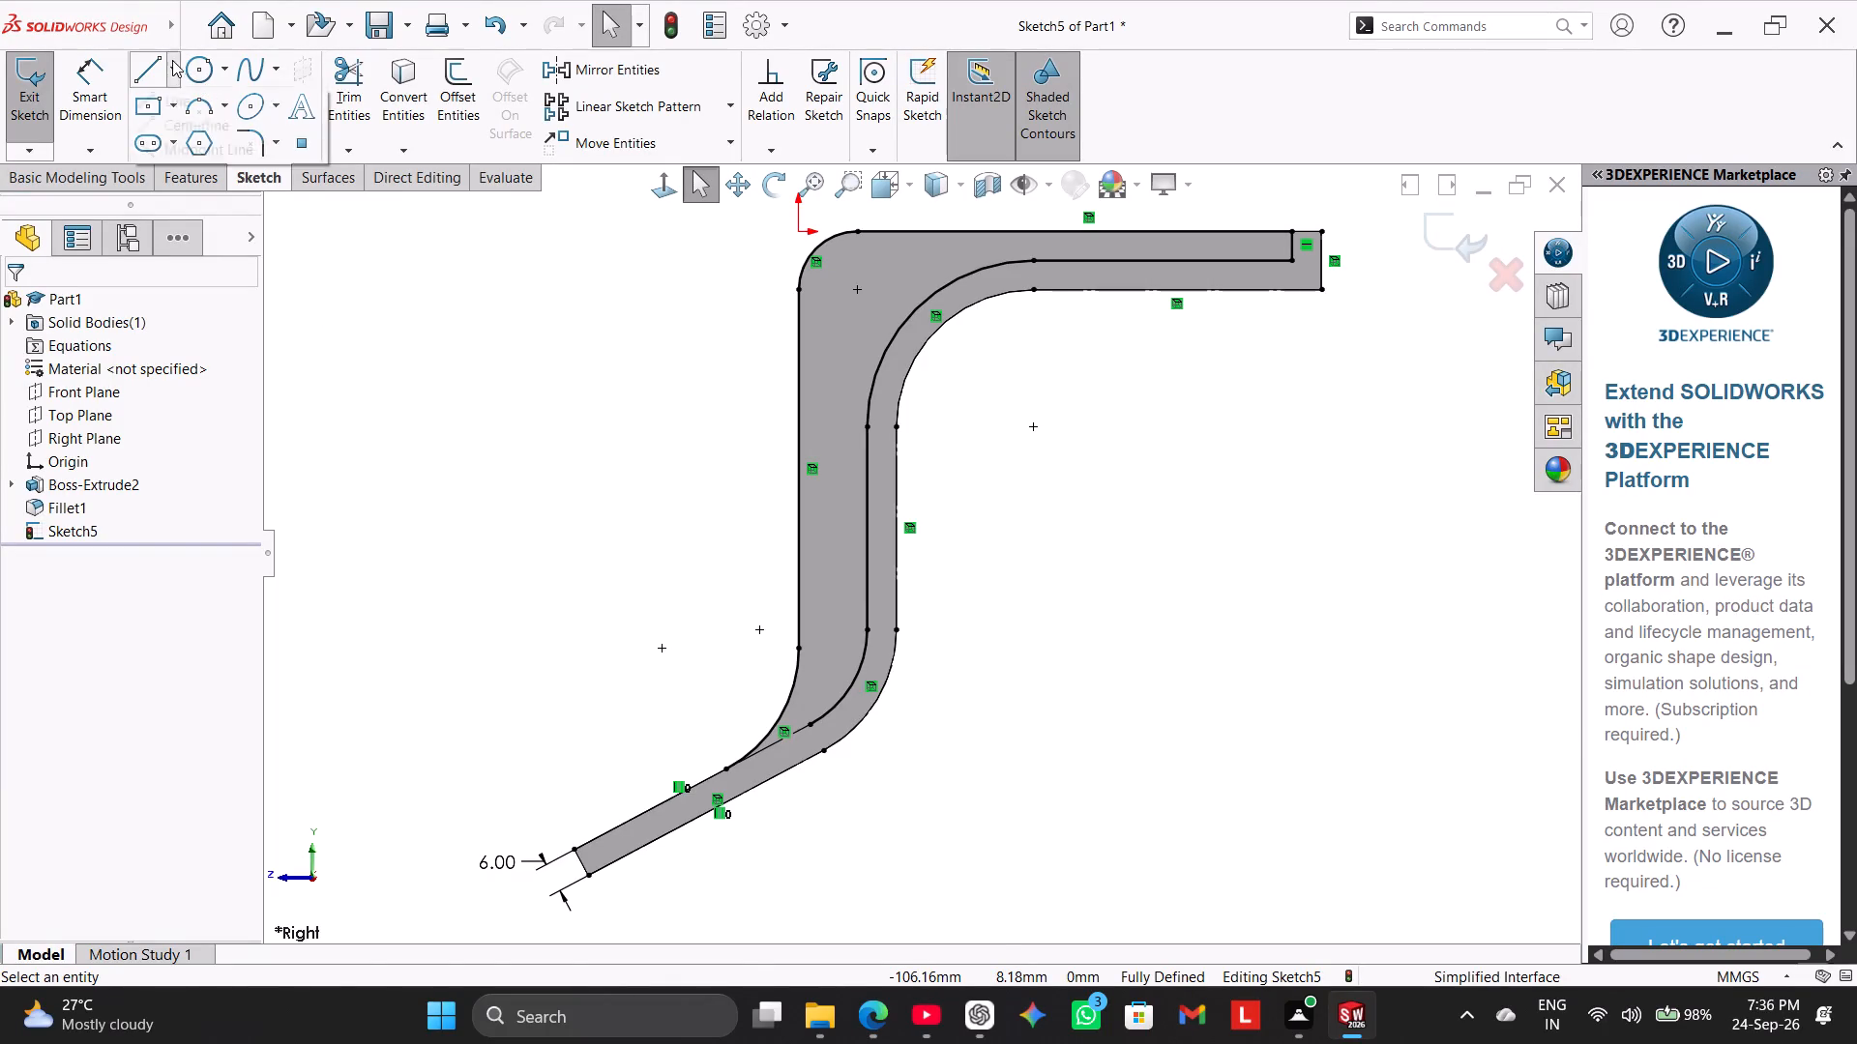
pyautogui.click(184, 105)
pyautogui.scroll(-3, 846, 692)
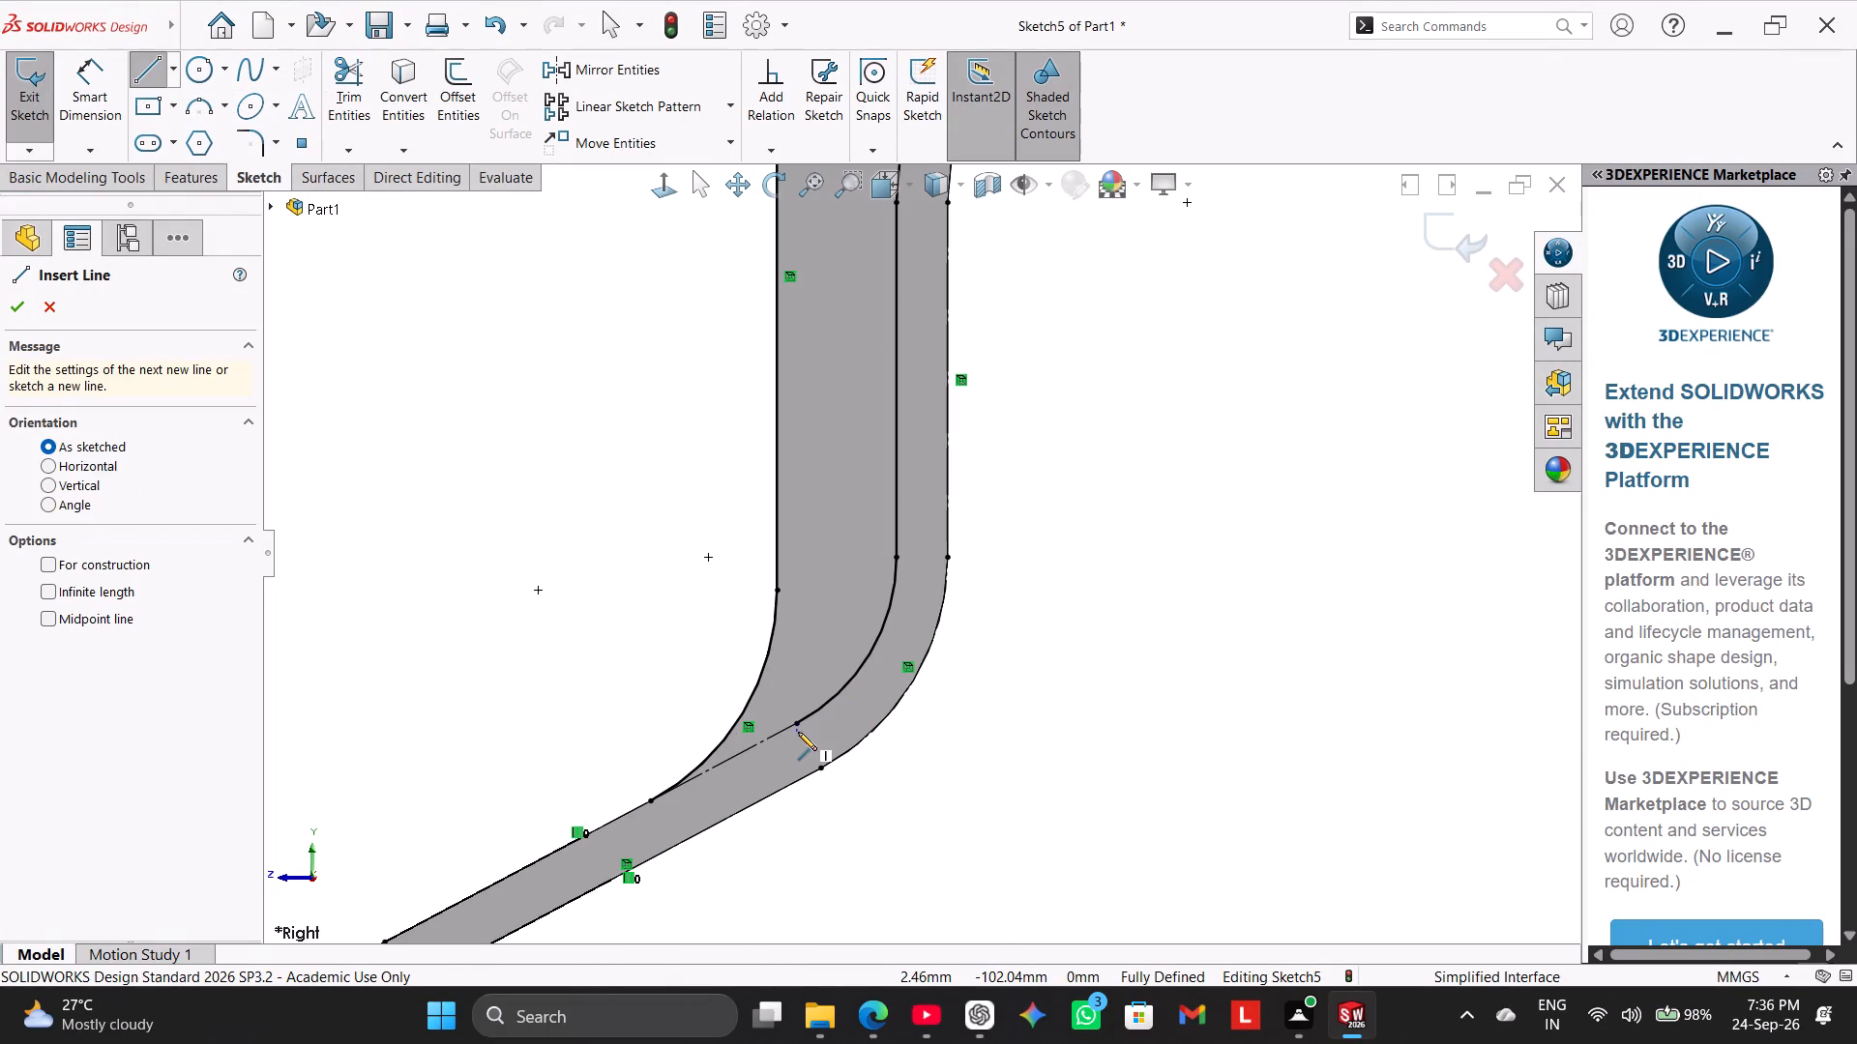
pyautogui.click(798, 729)
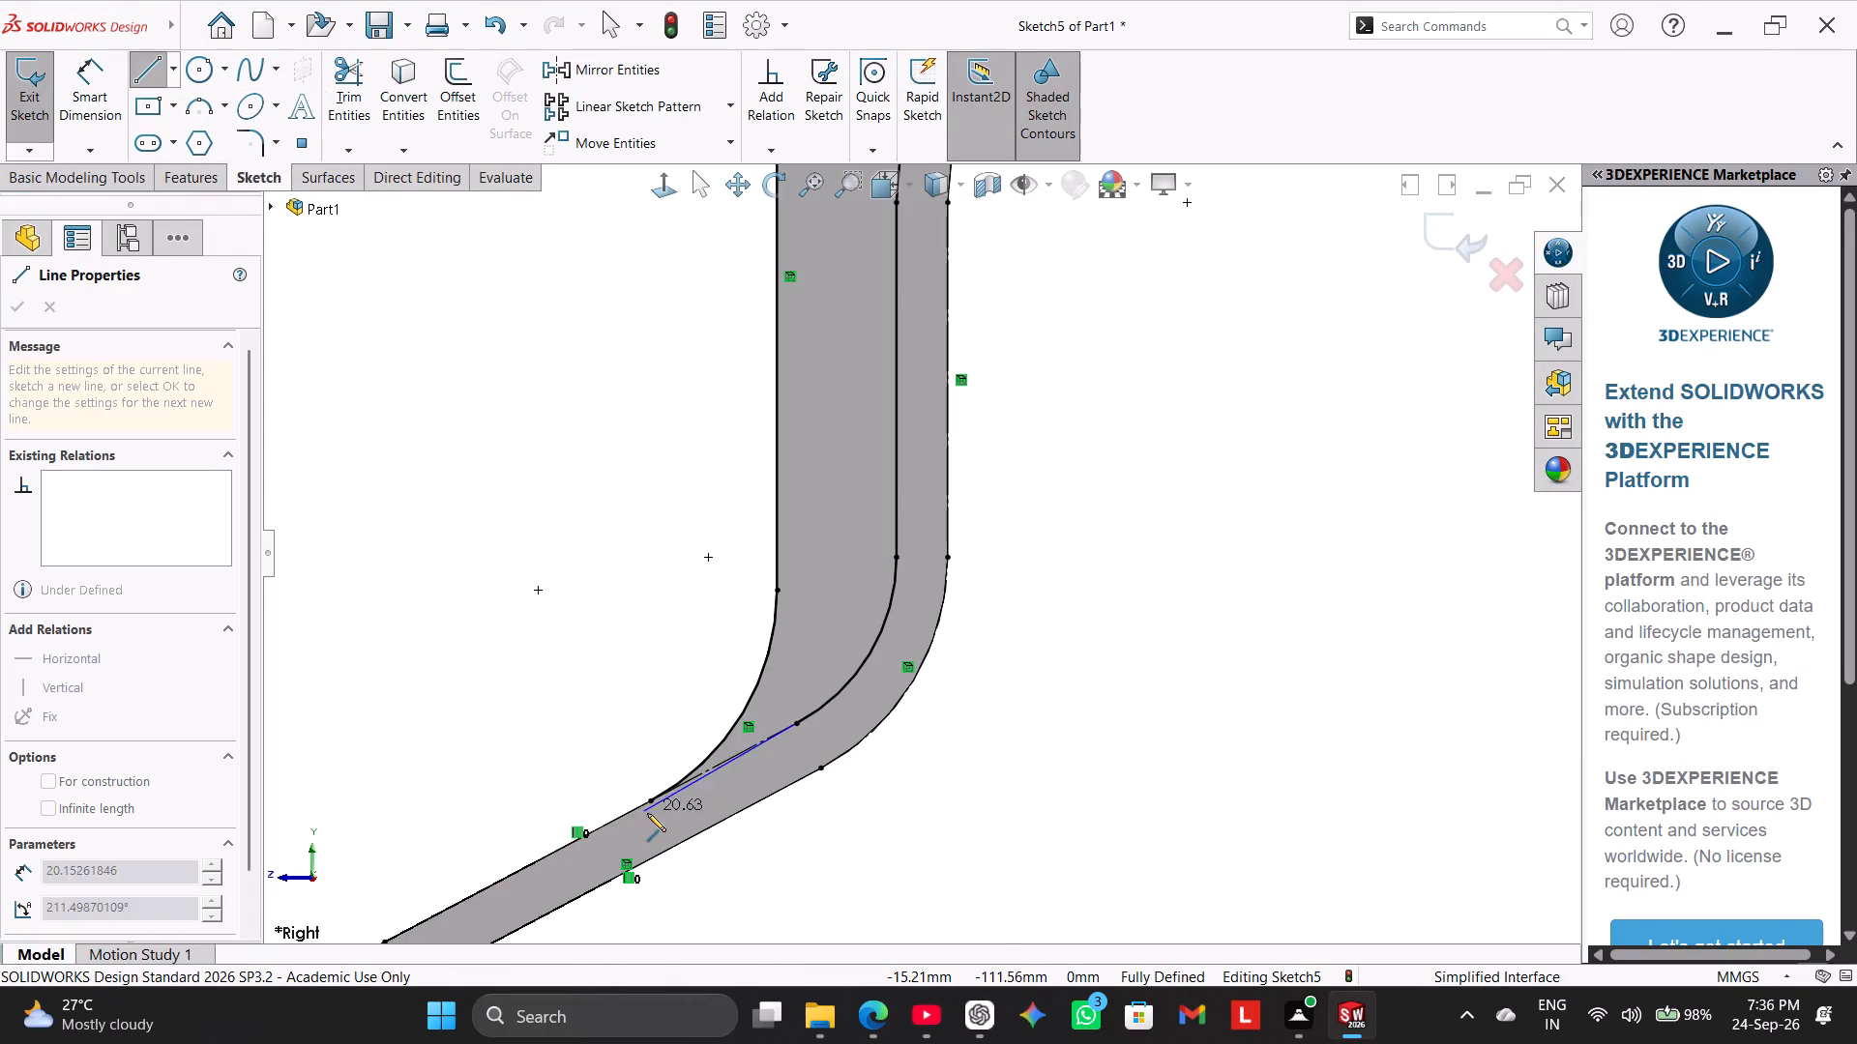
pyautogui.click(649, 805)
pyautogui.rightClick(607, 678)
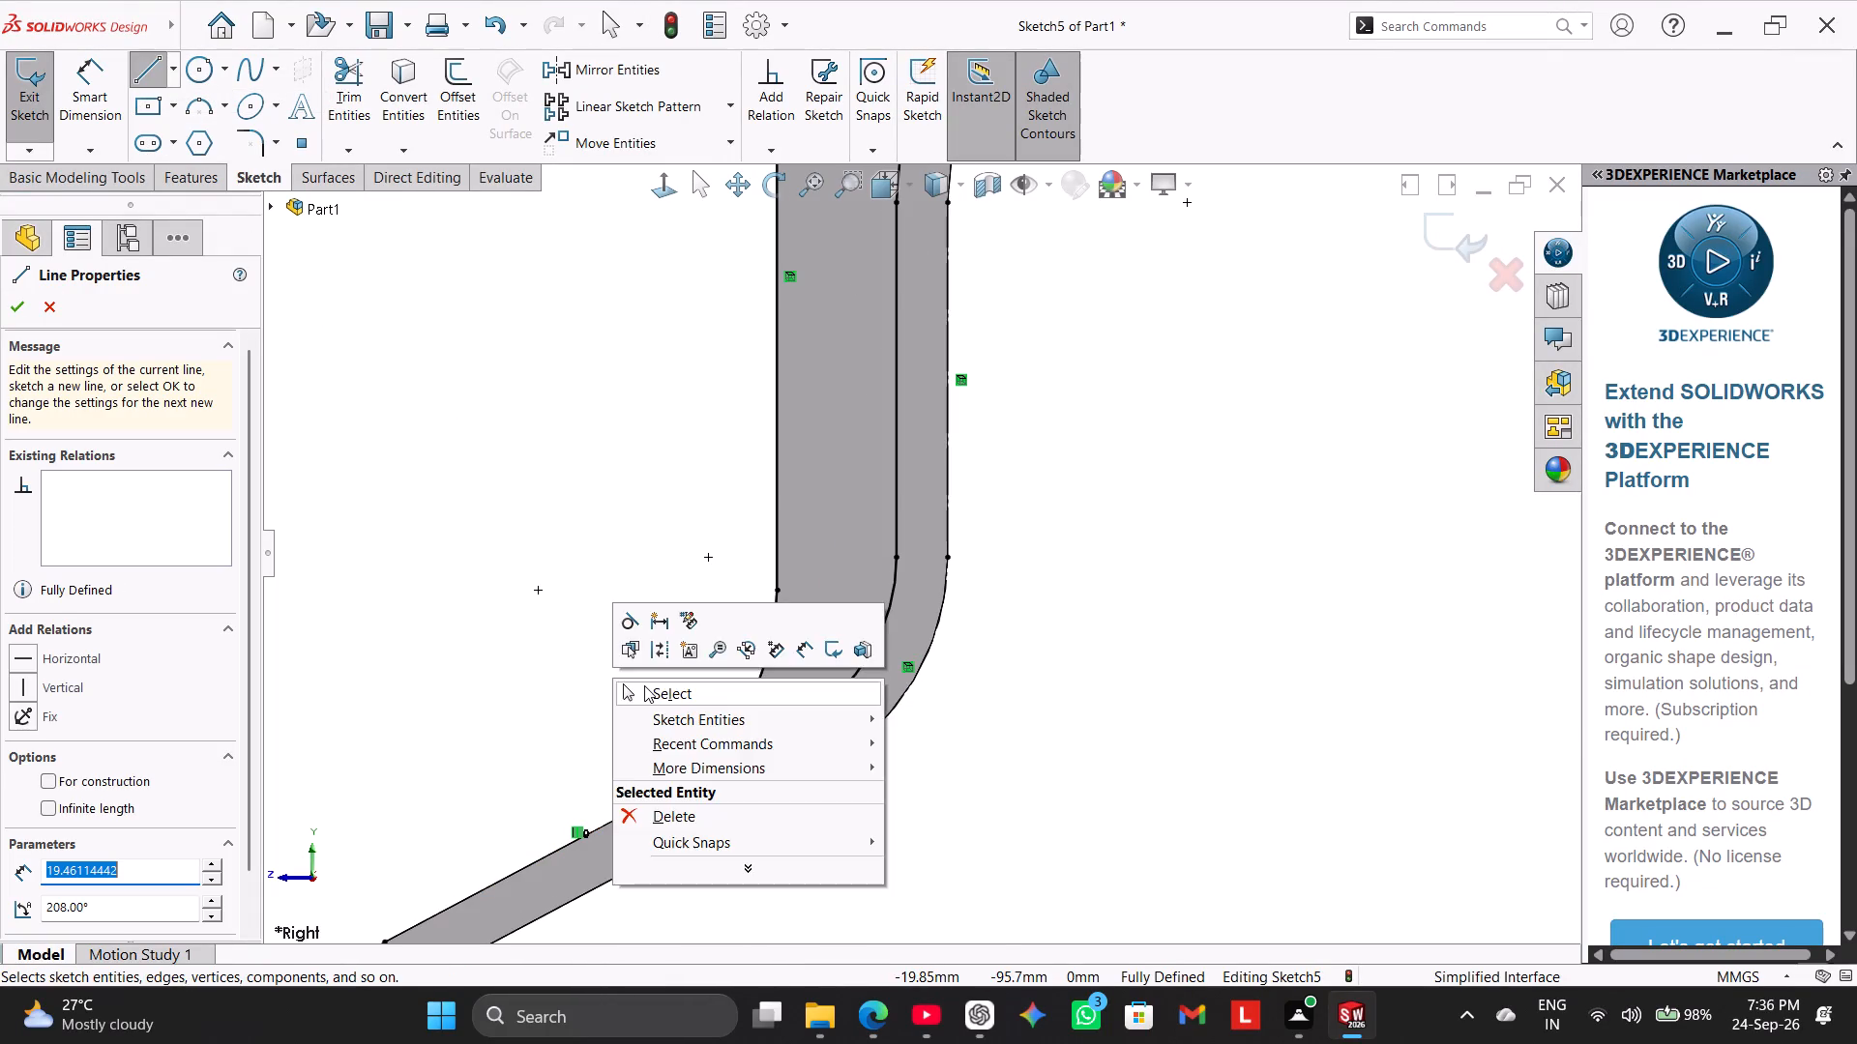
pyautogui.click(644, 685)
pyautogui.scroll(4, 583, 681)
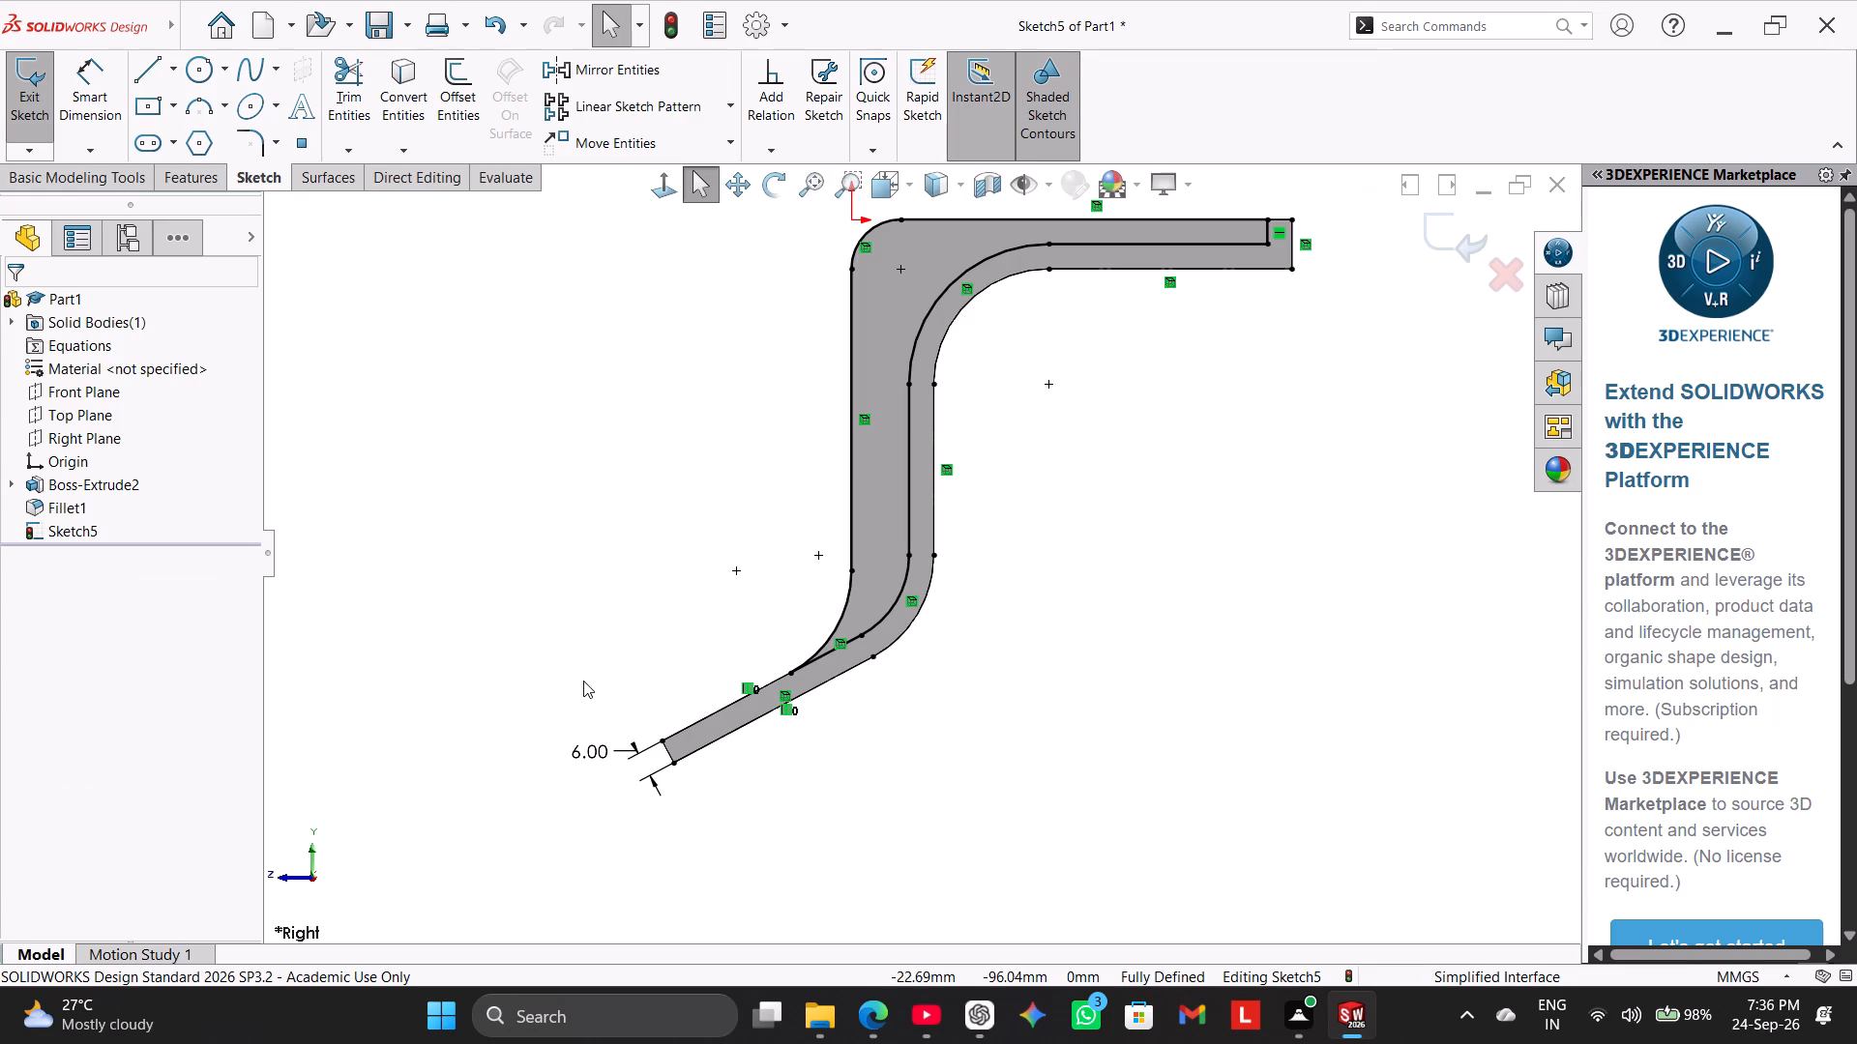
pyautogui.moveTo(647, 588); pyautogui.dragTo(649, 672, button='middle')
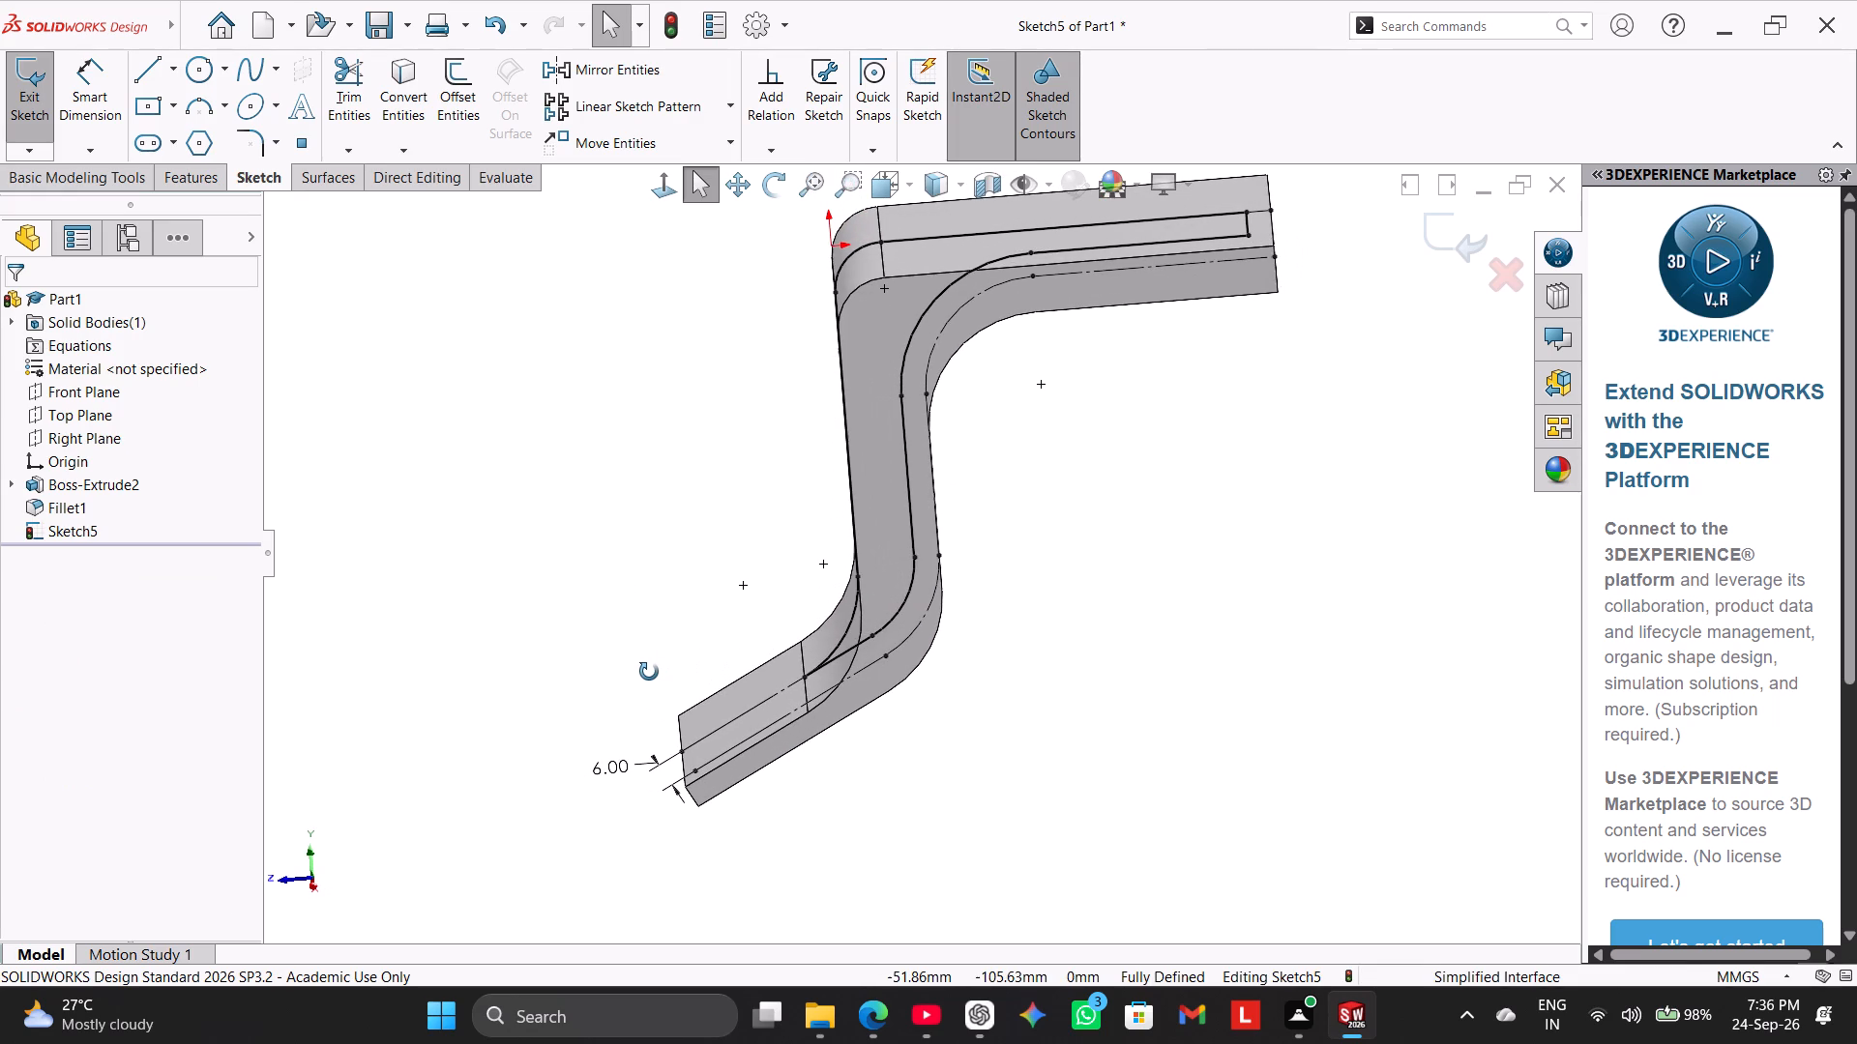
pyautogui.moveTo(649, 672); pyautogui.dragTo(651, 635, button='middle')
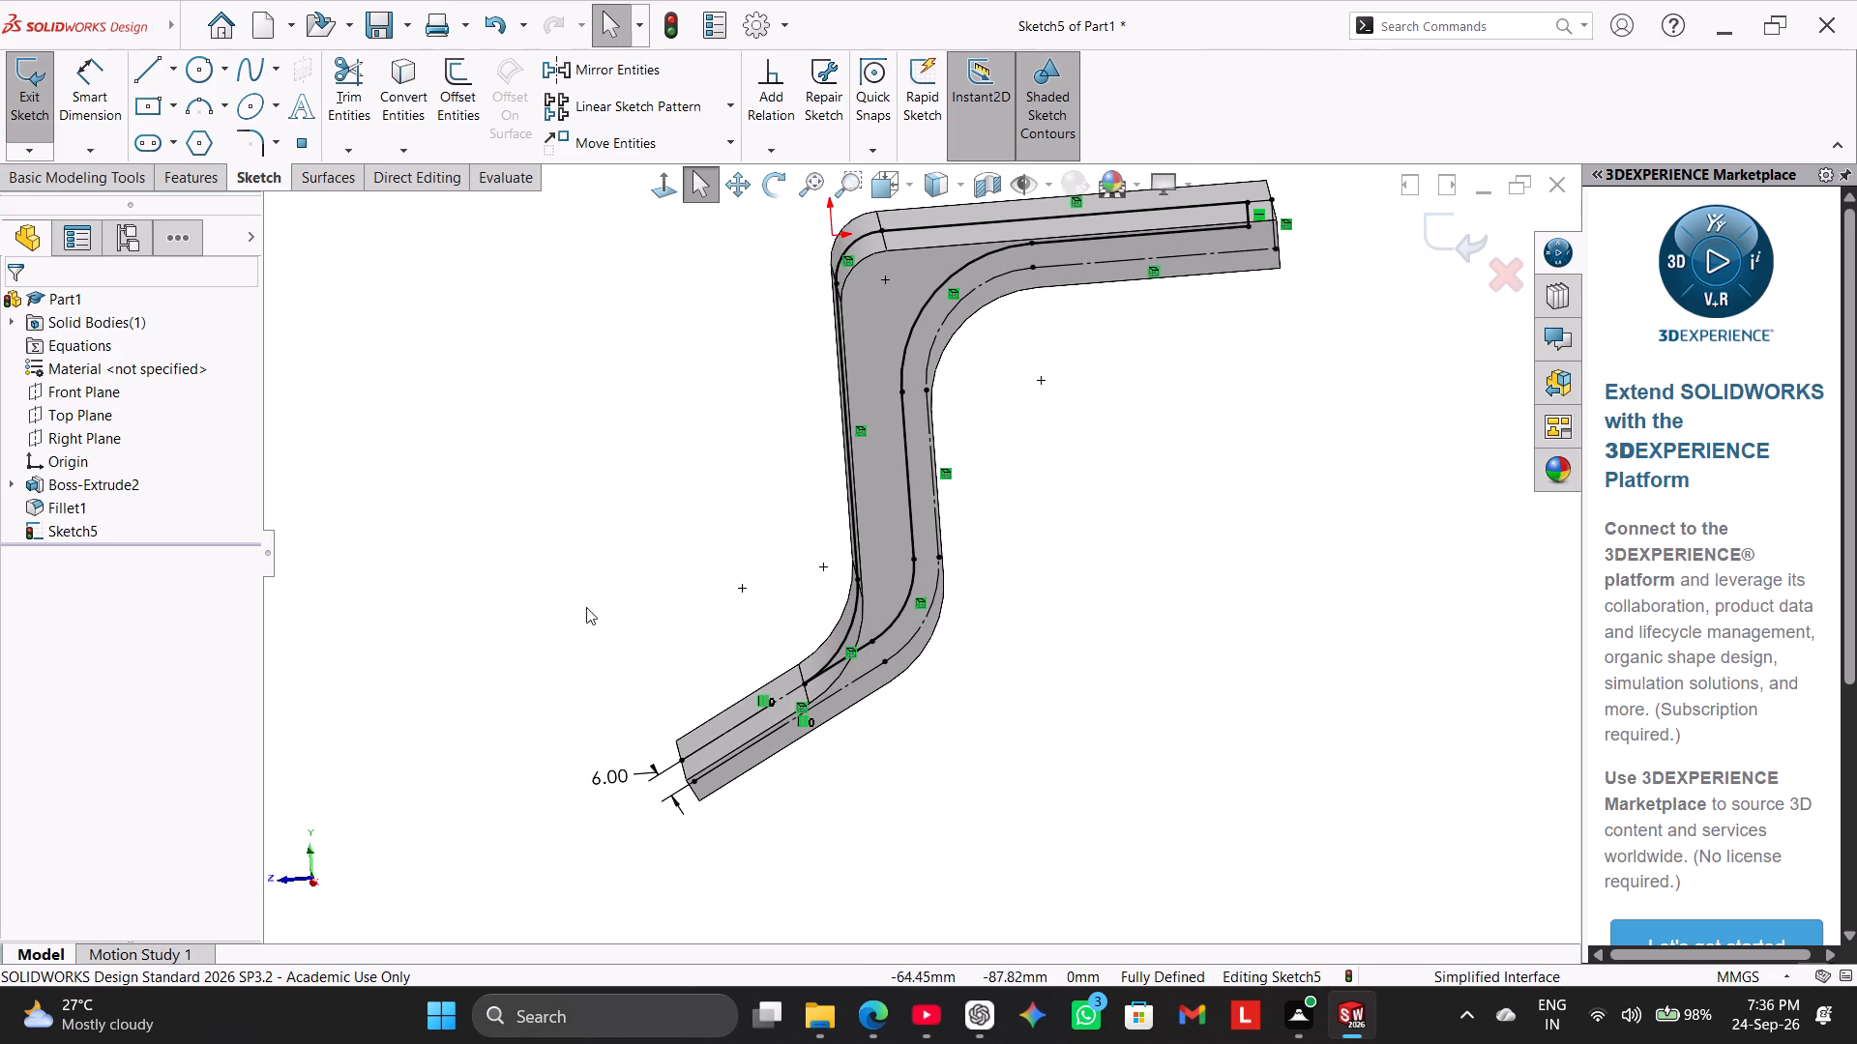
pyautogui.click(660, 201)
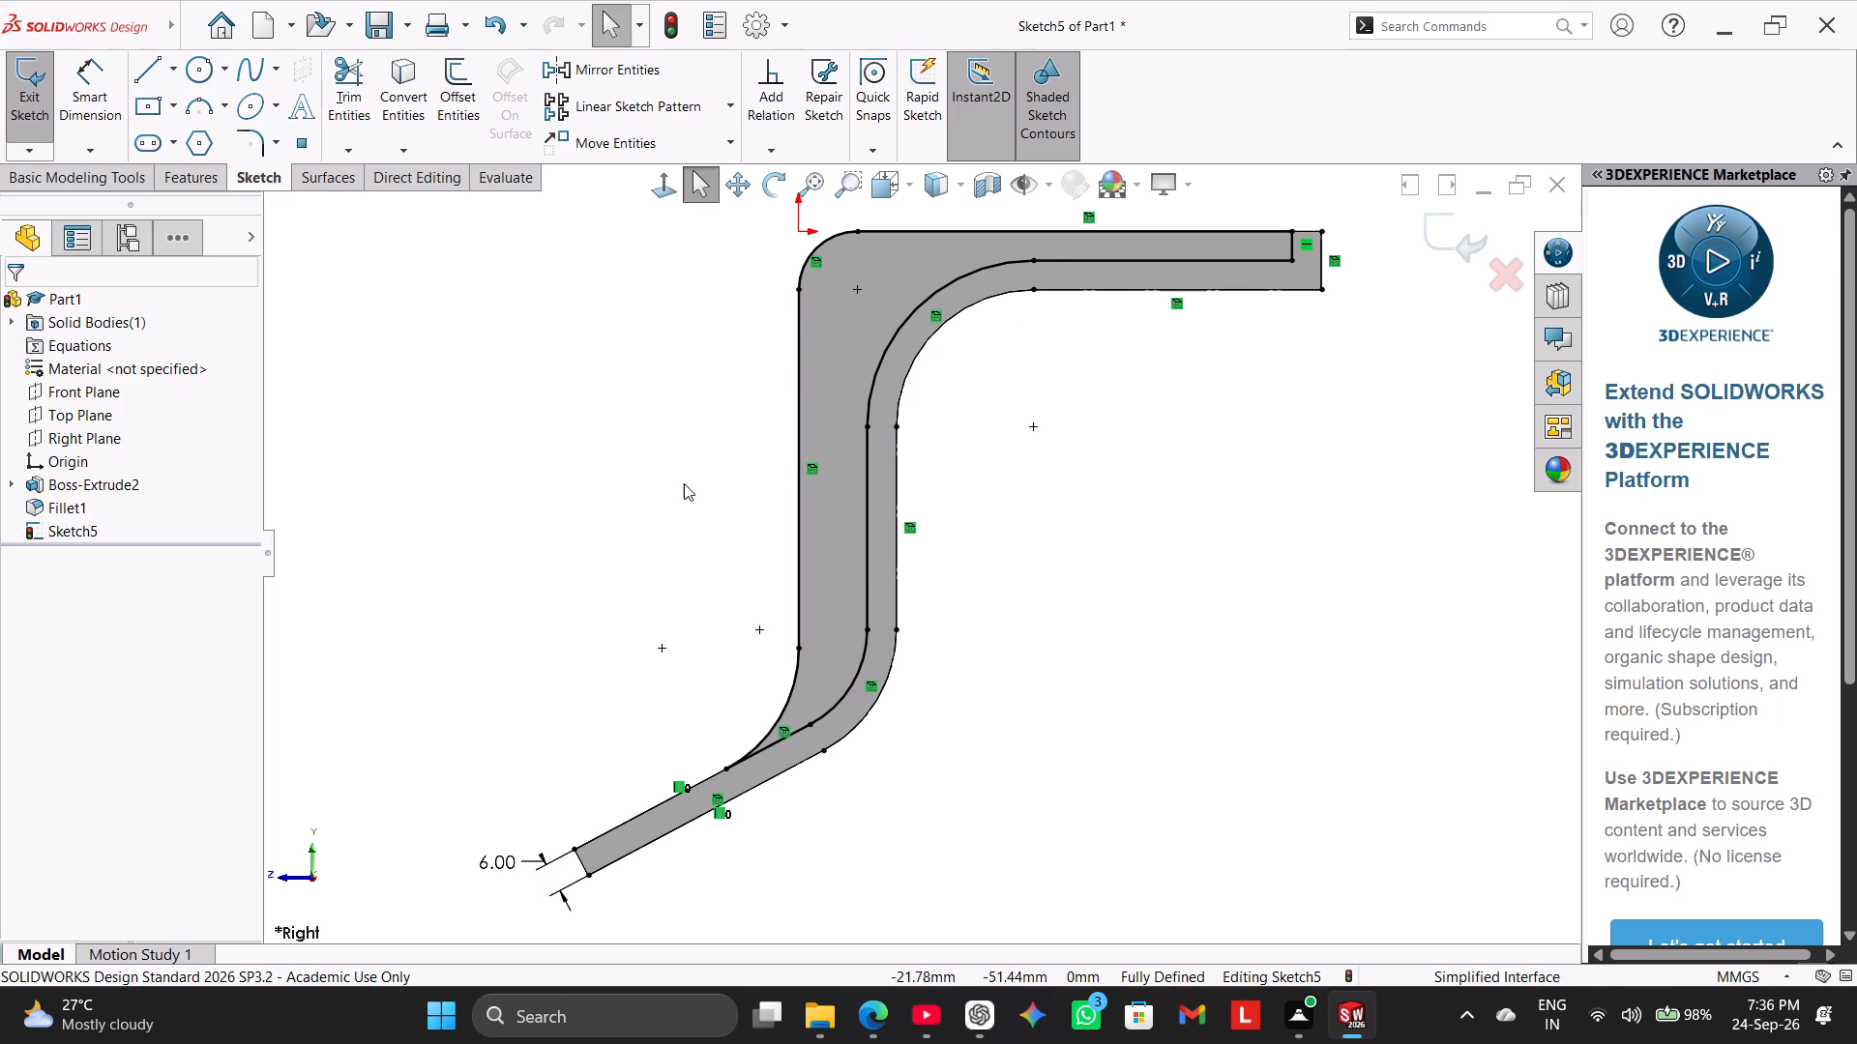
# Cut the closed region between the outer edges and the 6 mm offset using a Mid Plane extruded cut 40 mm deep.
pyautogui.click(205, 184)
pyautogui.click(339, 94)
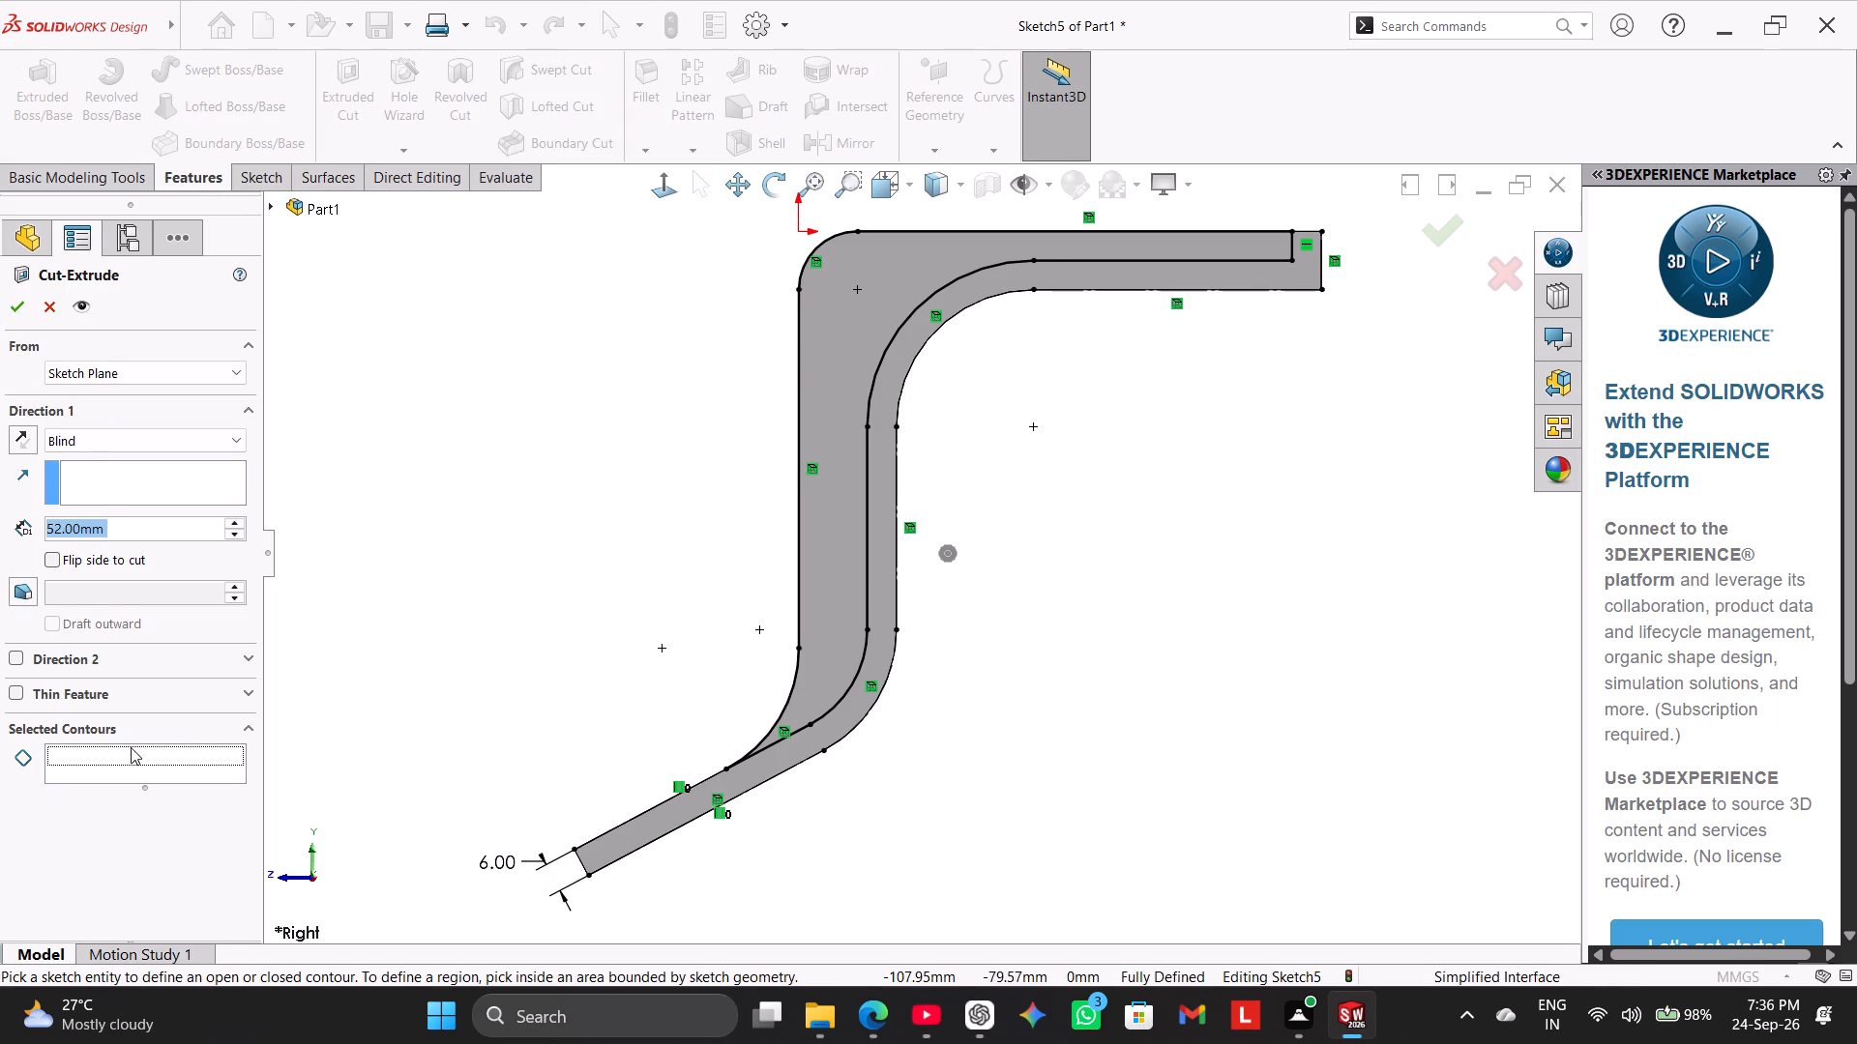
pyautogui.click(131, 747)
pyautogui.click(800, 487)
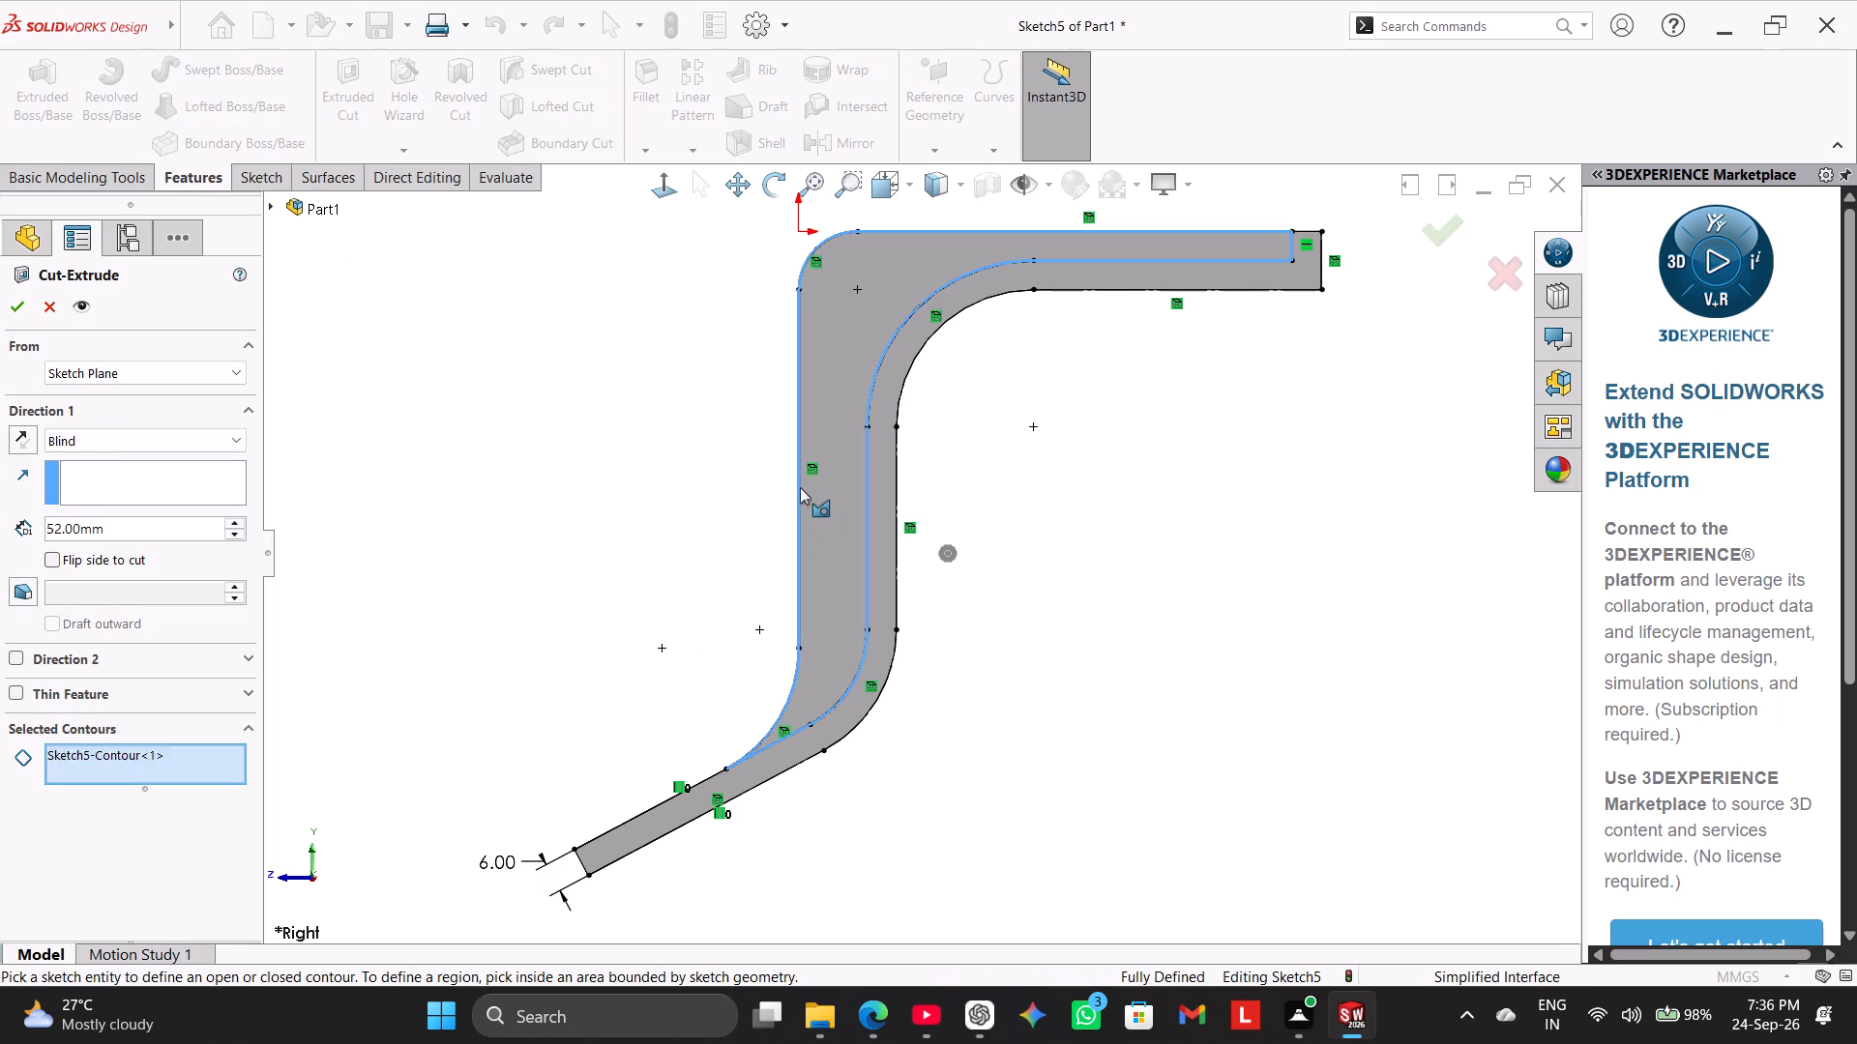
pyautogui.moveTo(676, 507); pyautogui.dragTo(720, 548, button='middle')
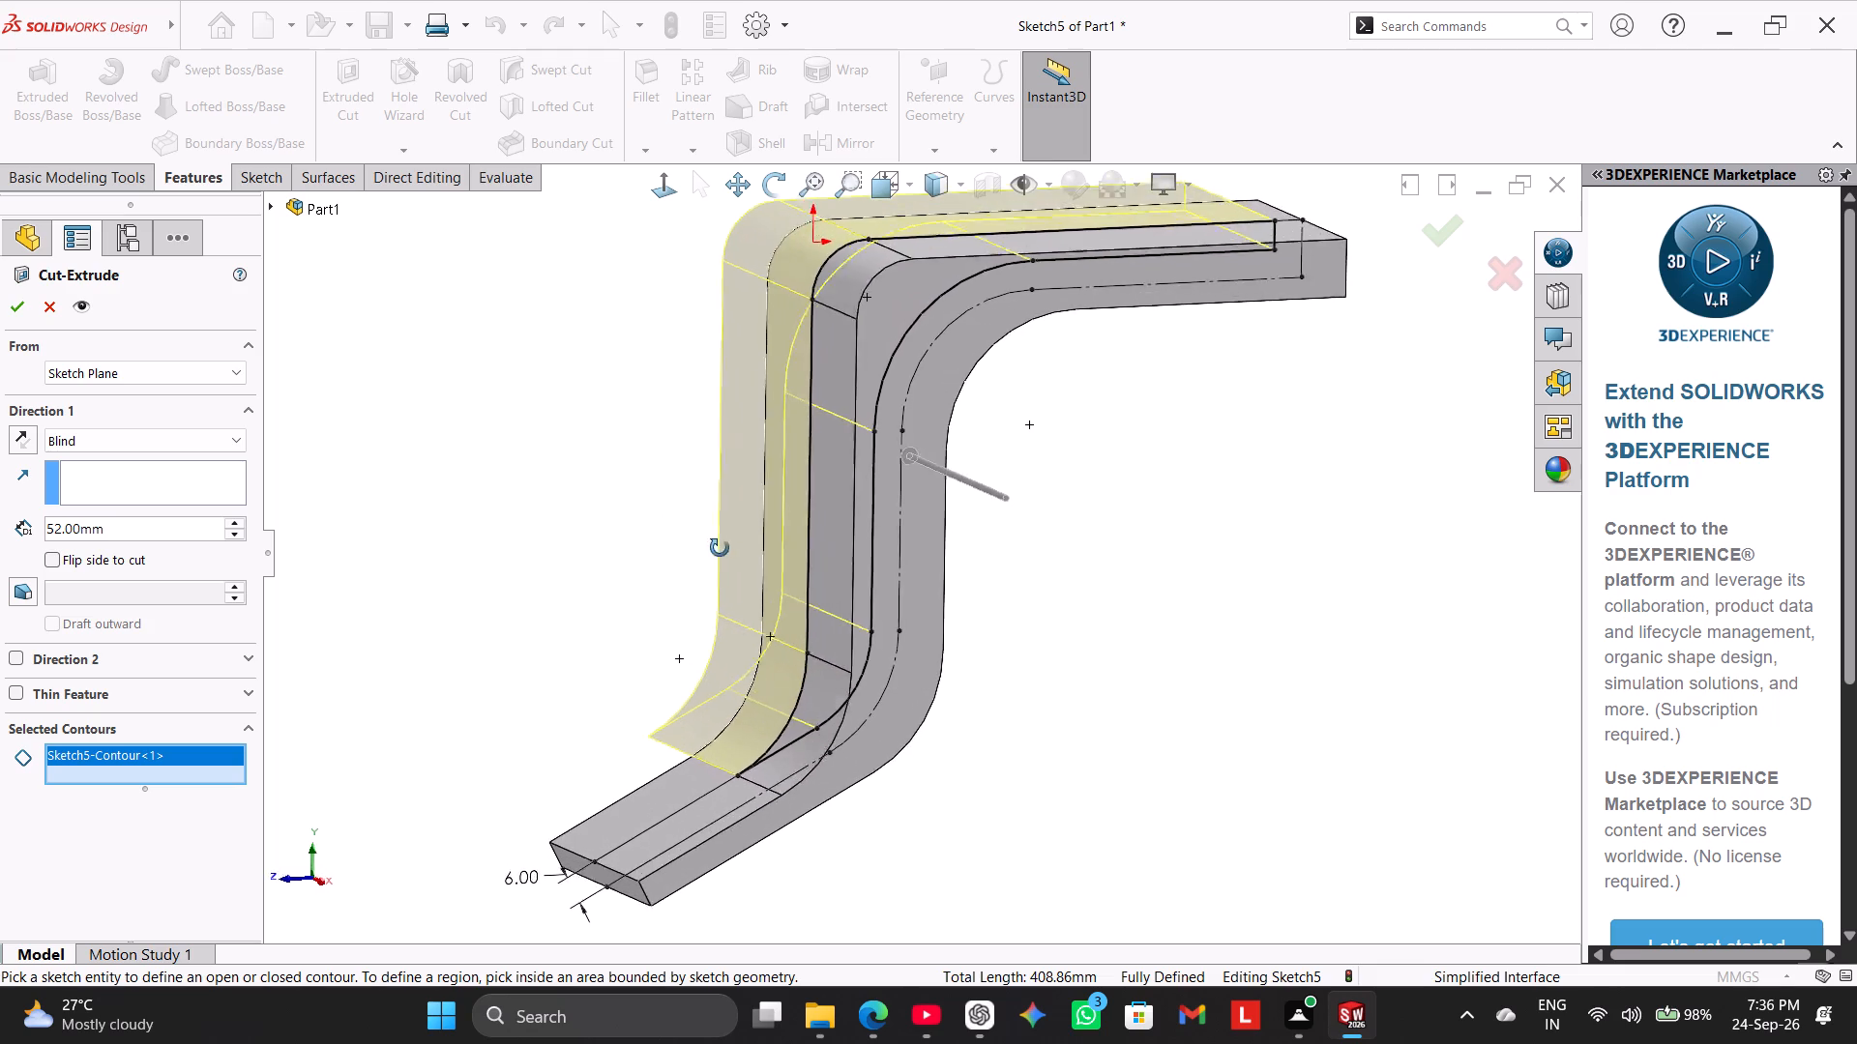
pyautogui.moveTo(720, 548); pyautogui.dragTo(803, 640, button='middle')
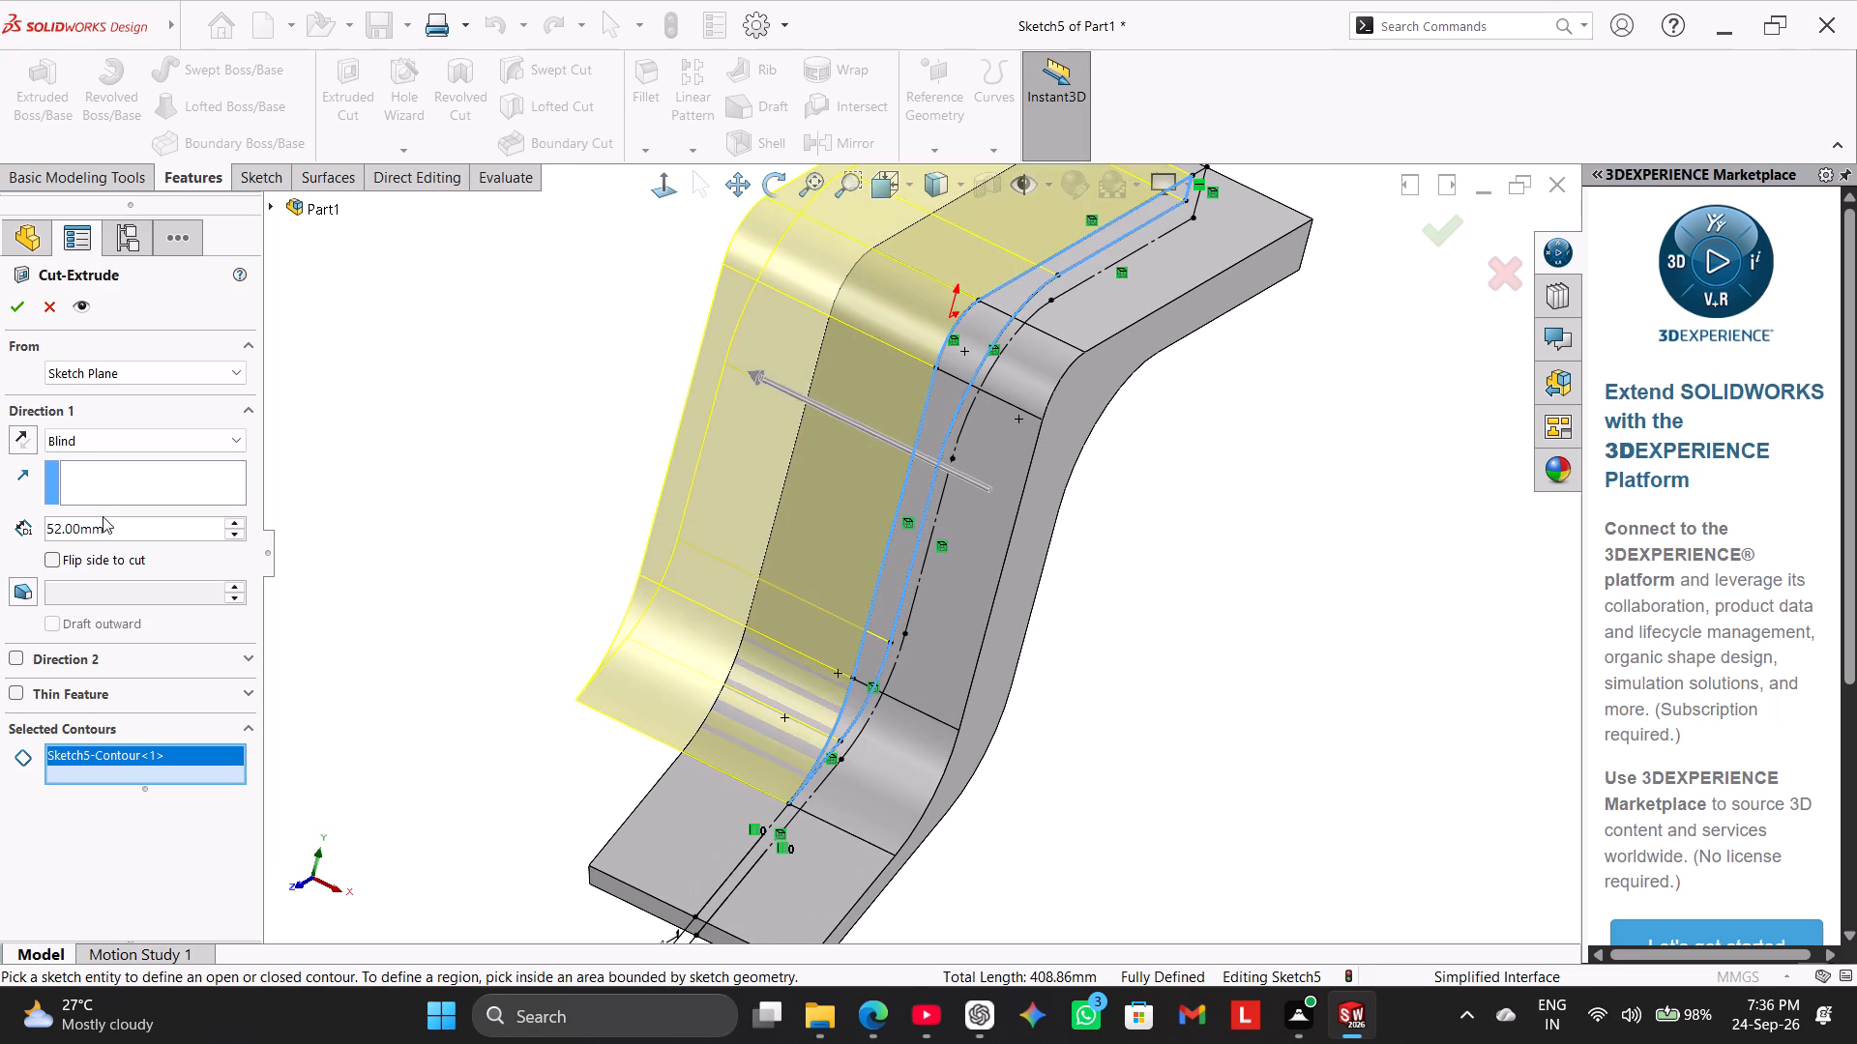
pyautogui.click(148, 452)
pyautogui.click(141, 433)
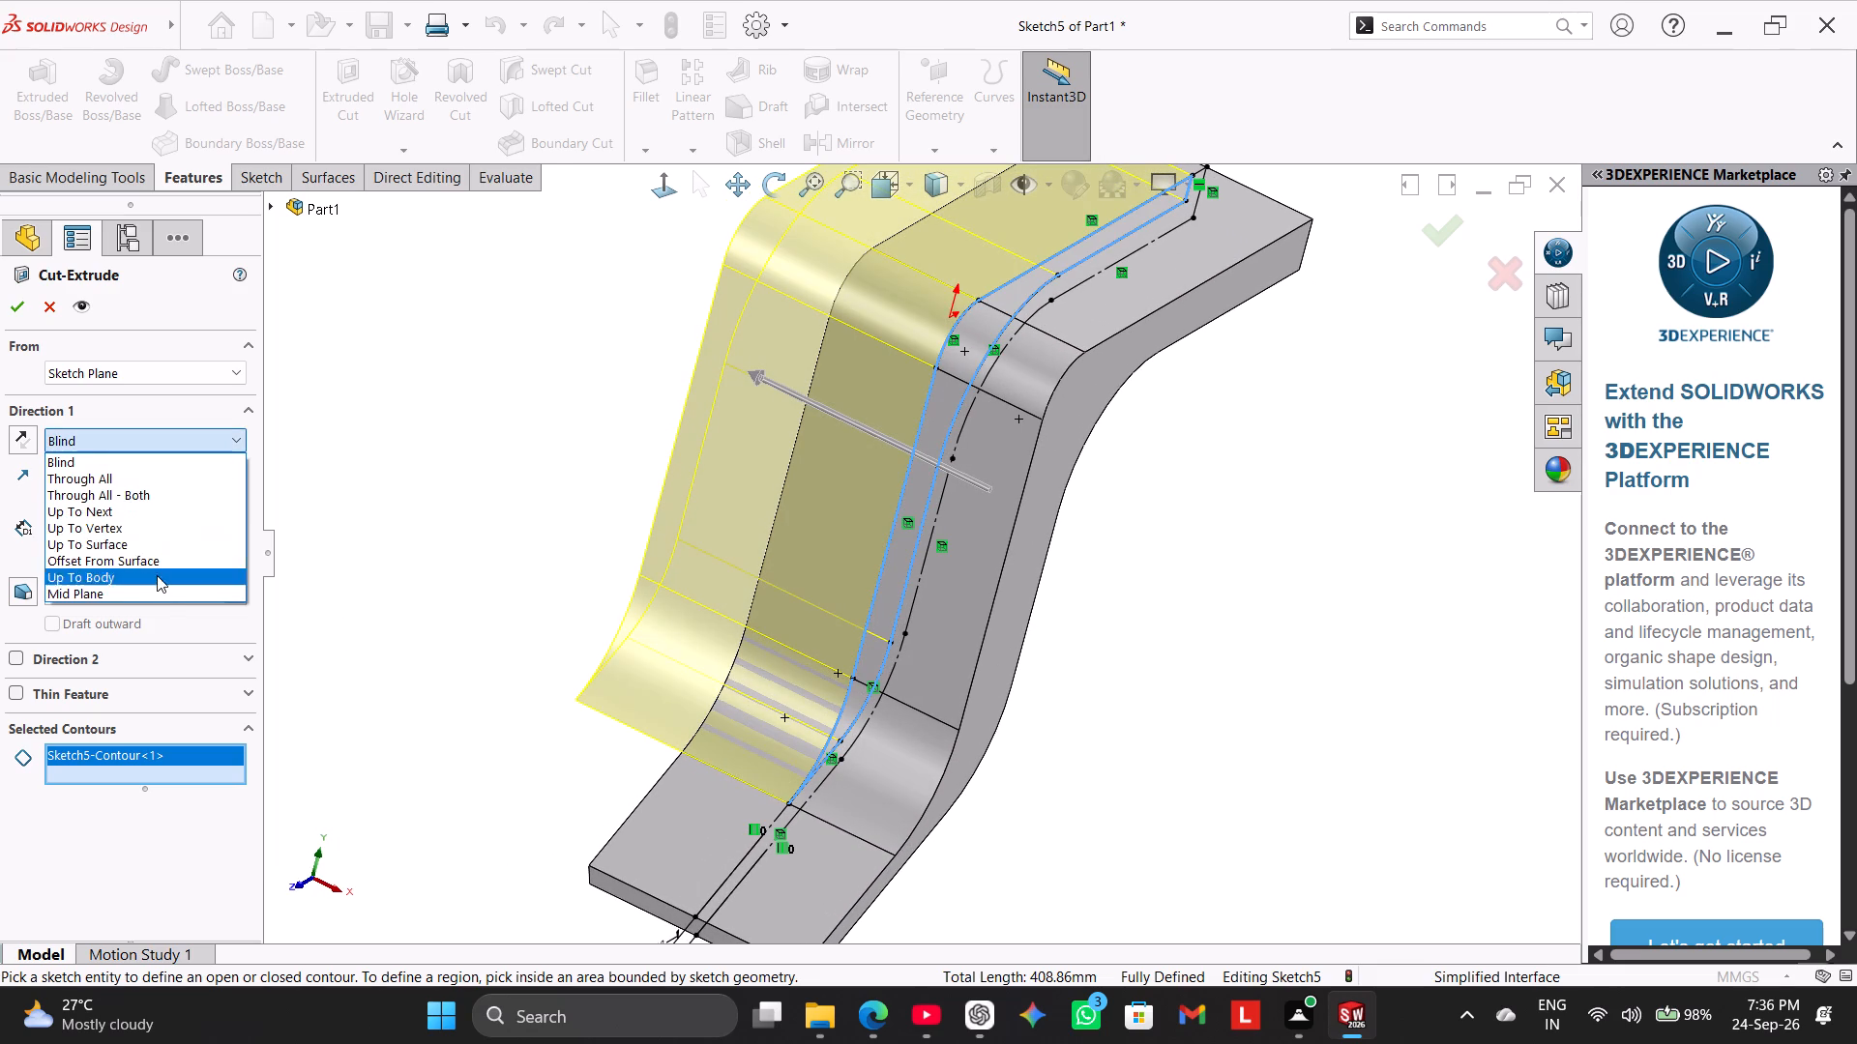
pyautogui.click(155, 586)
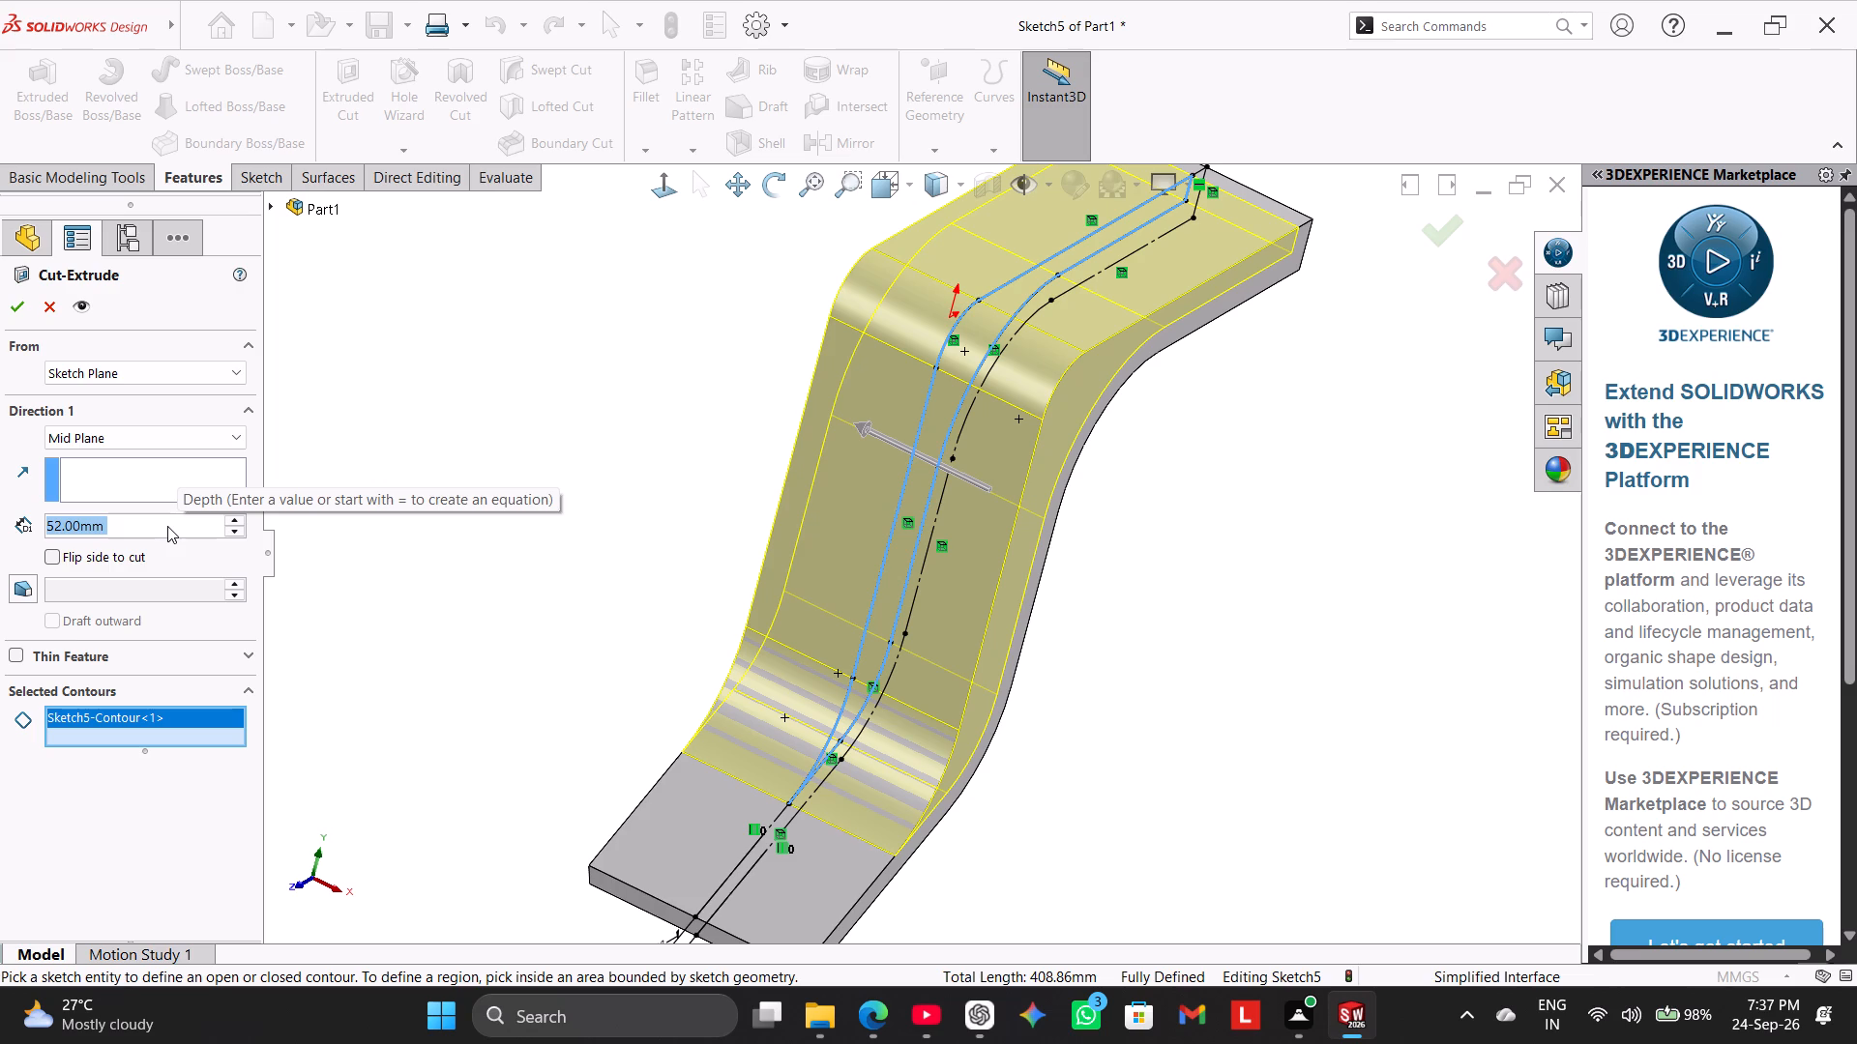
pyautogui.doubleClick(167, 526)
pyautogui.click(167, 526)
pyautogui.press('BackSpace')
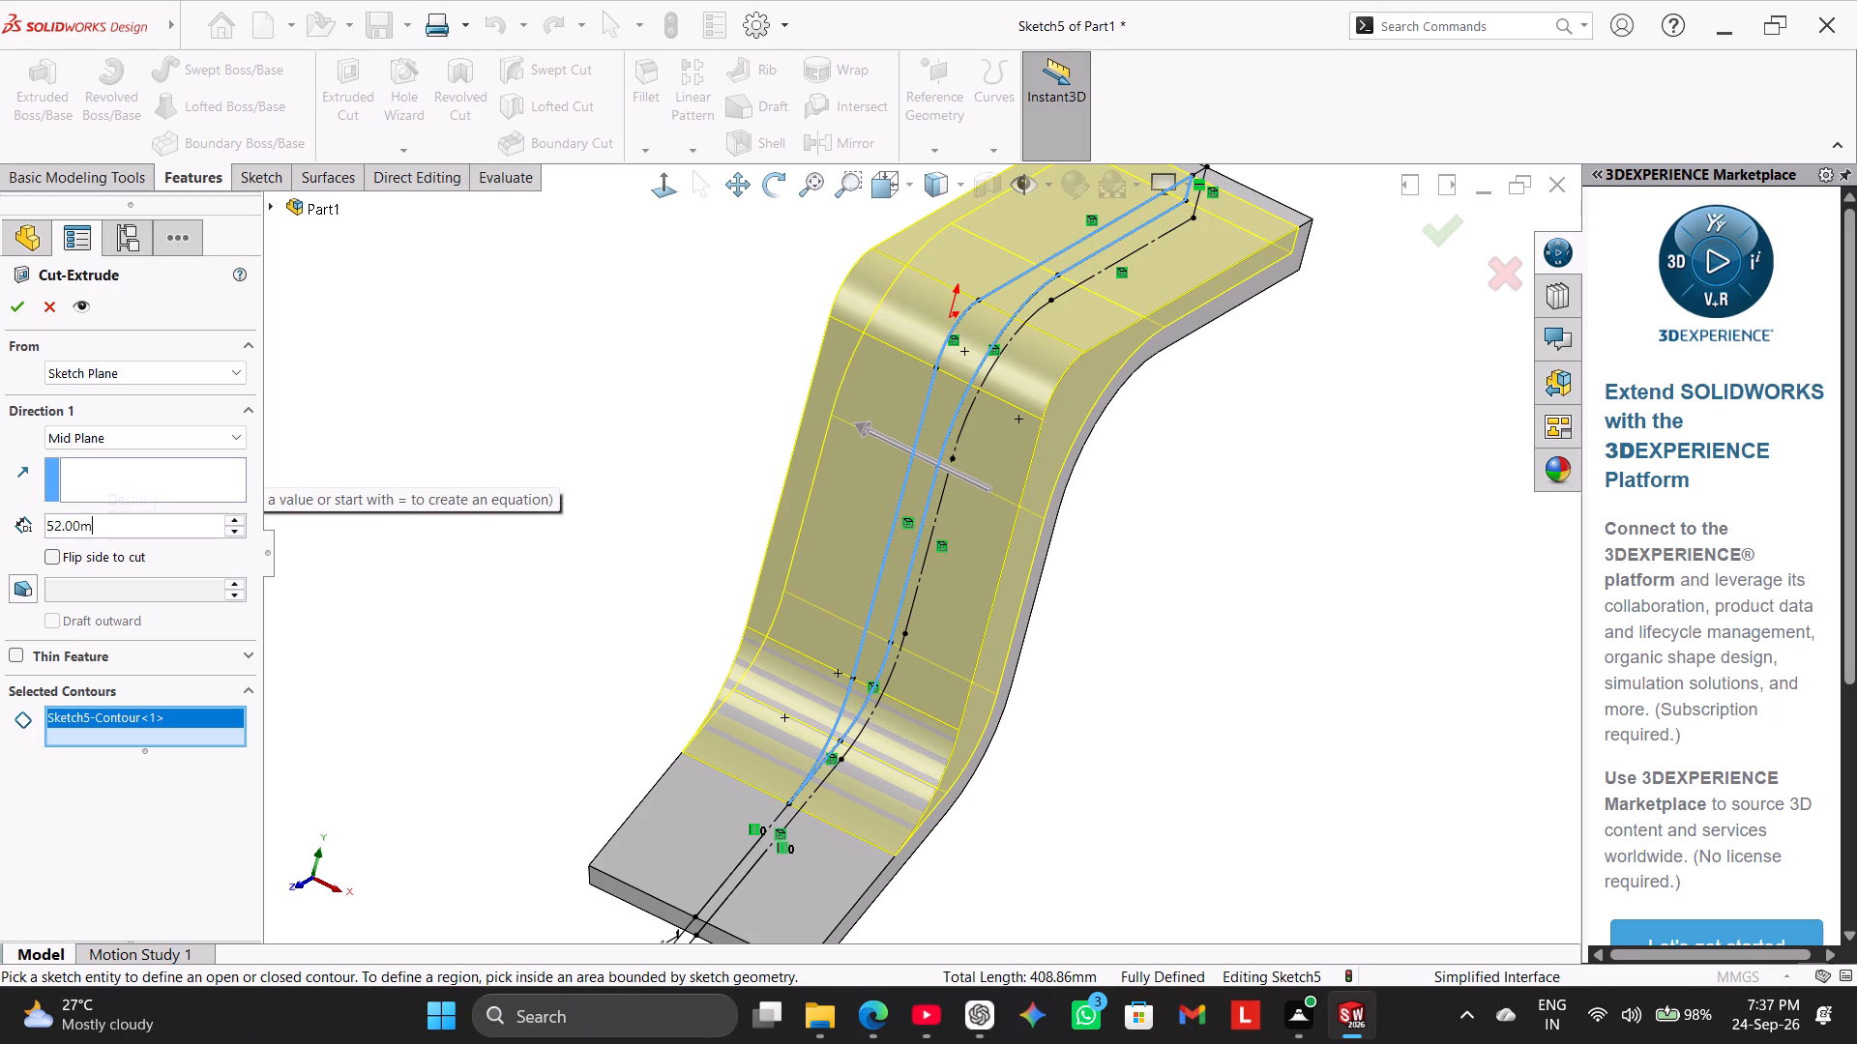
pyautogui.press('BackSpace')
pyautogui.press('BackSpace')
pyautogui.press('BackSpace')
pyautogui.press('BackSpace')
pyautogui.write('-12')
pyautogui.press('Return')
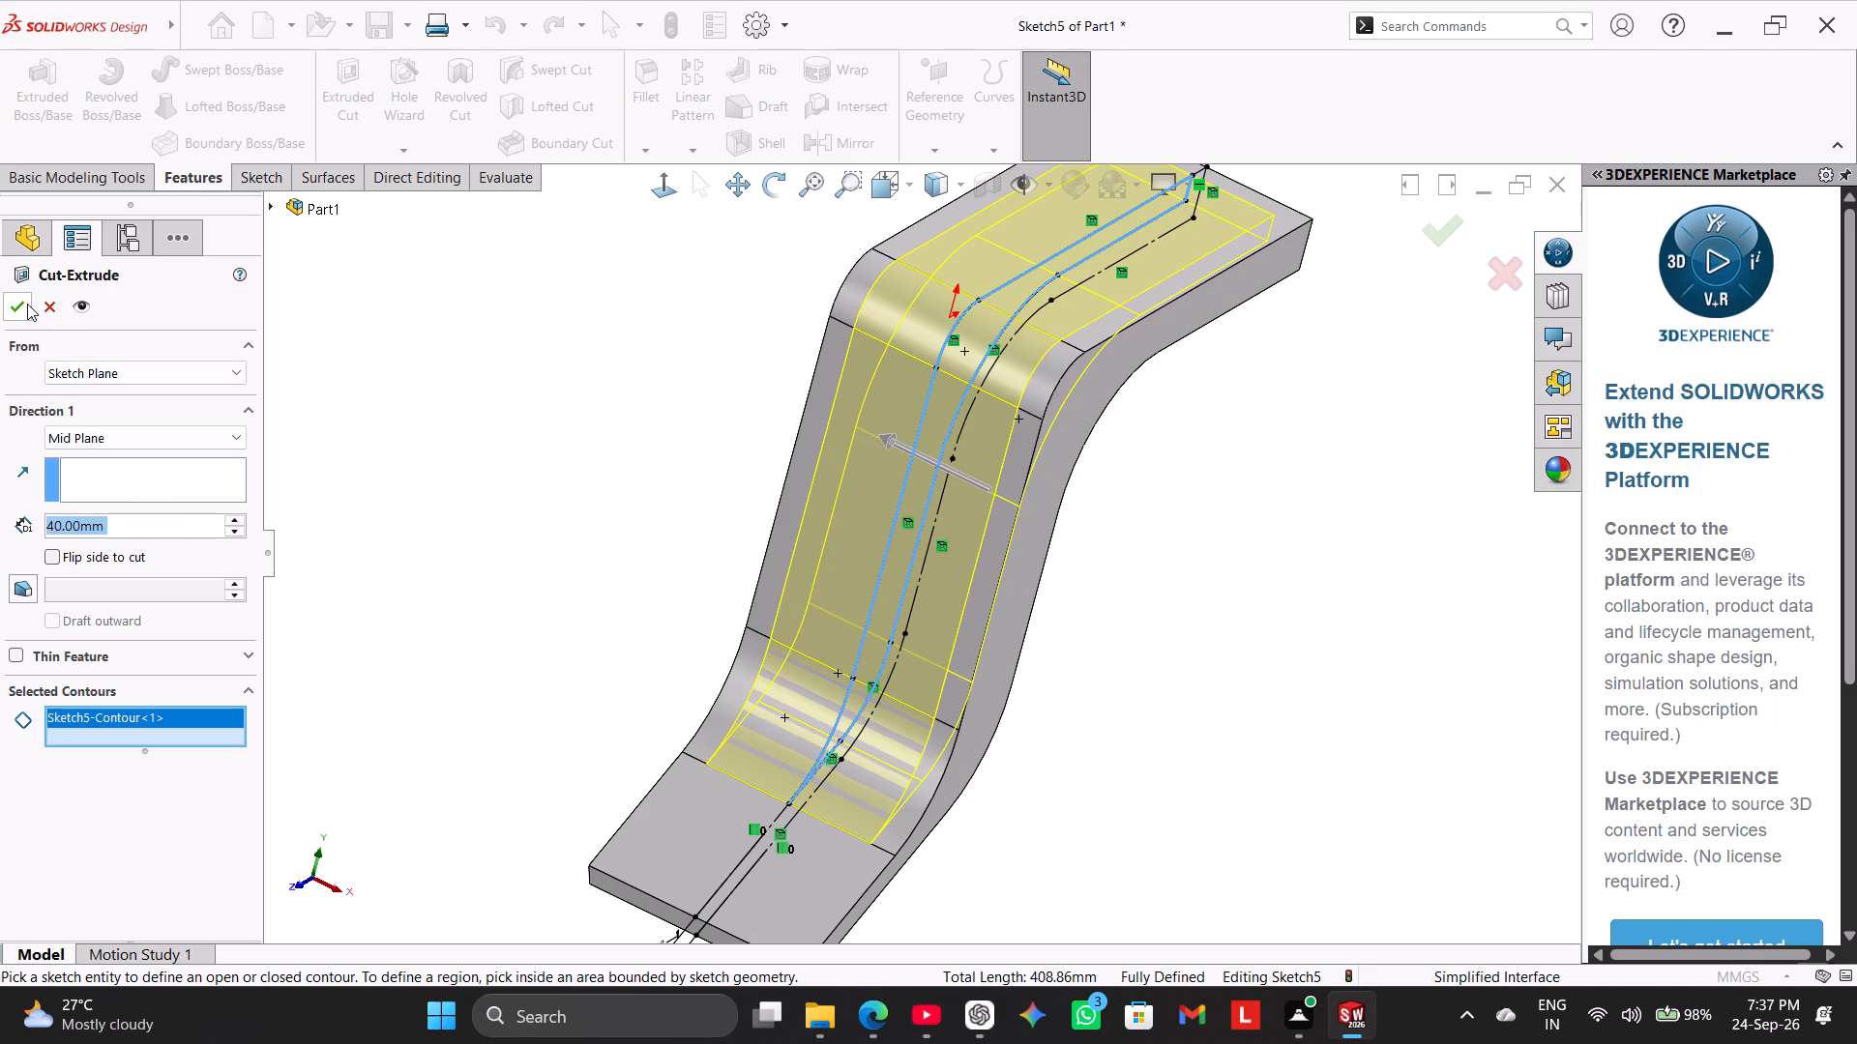
pyautogui.click(27, 304)
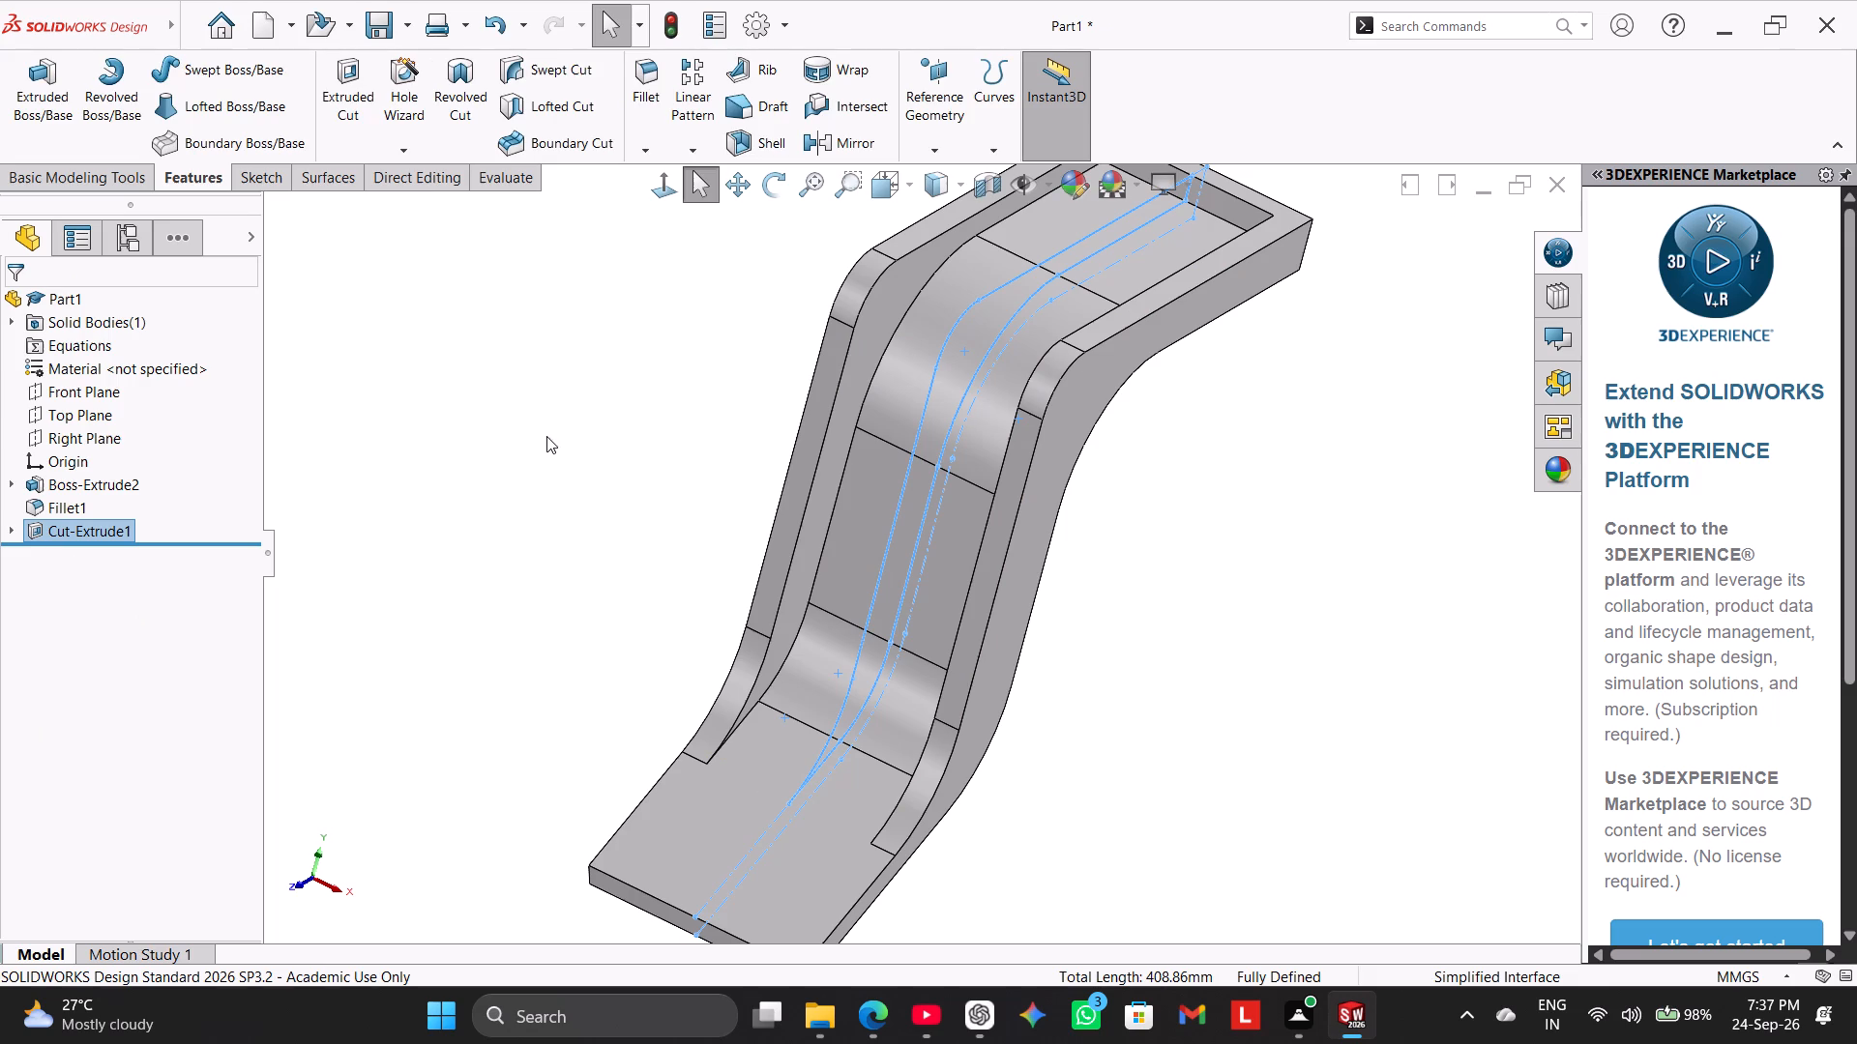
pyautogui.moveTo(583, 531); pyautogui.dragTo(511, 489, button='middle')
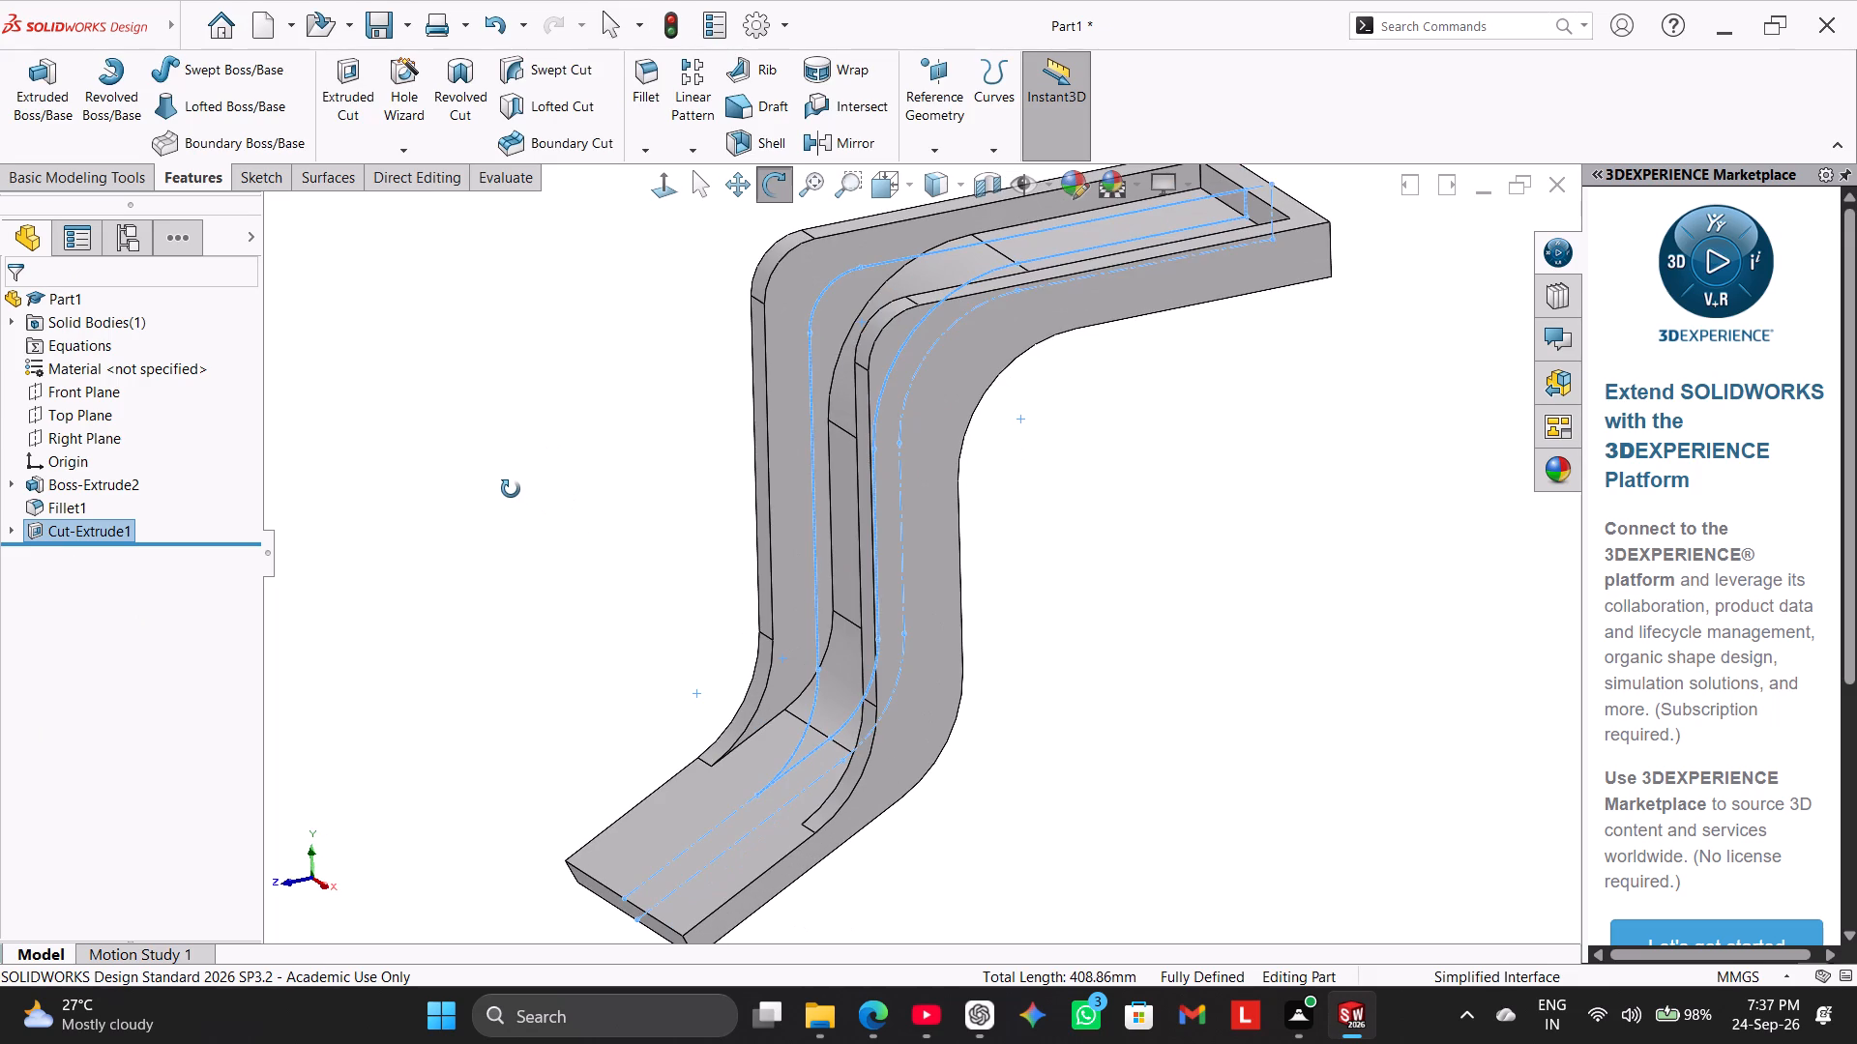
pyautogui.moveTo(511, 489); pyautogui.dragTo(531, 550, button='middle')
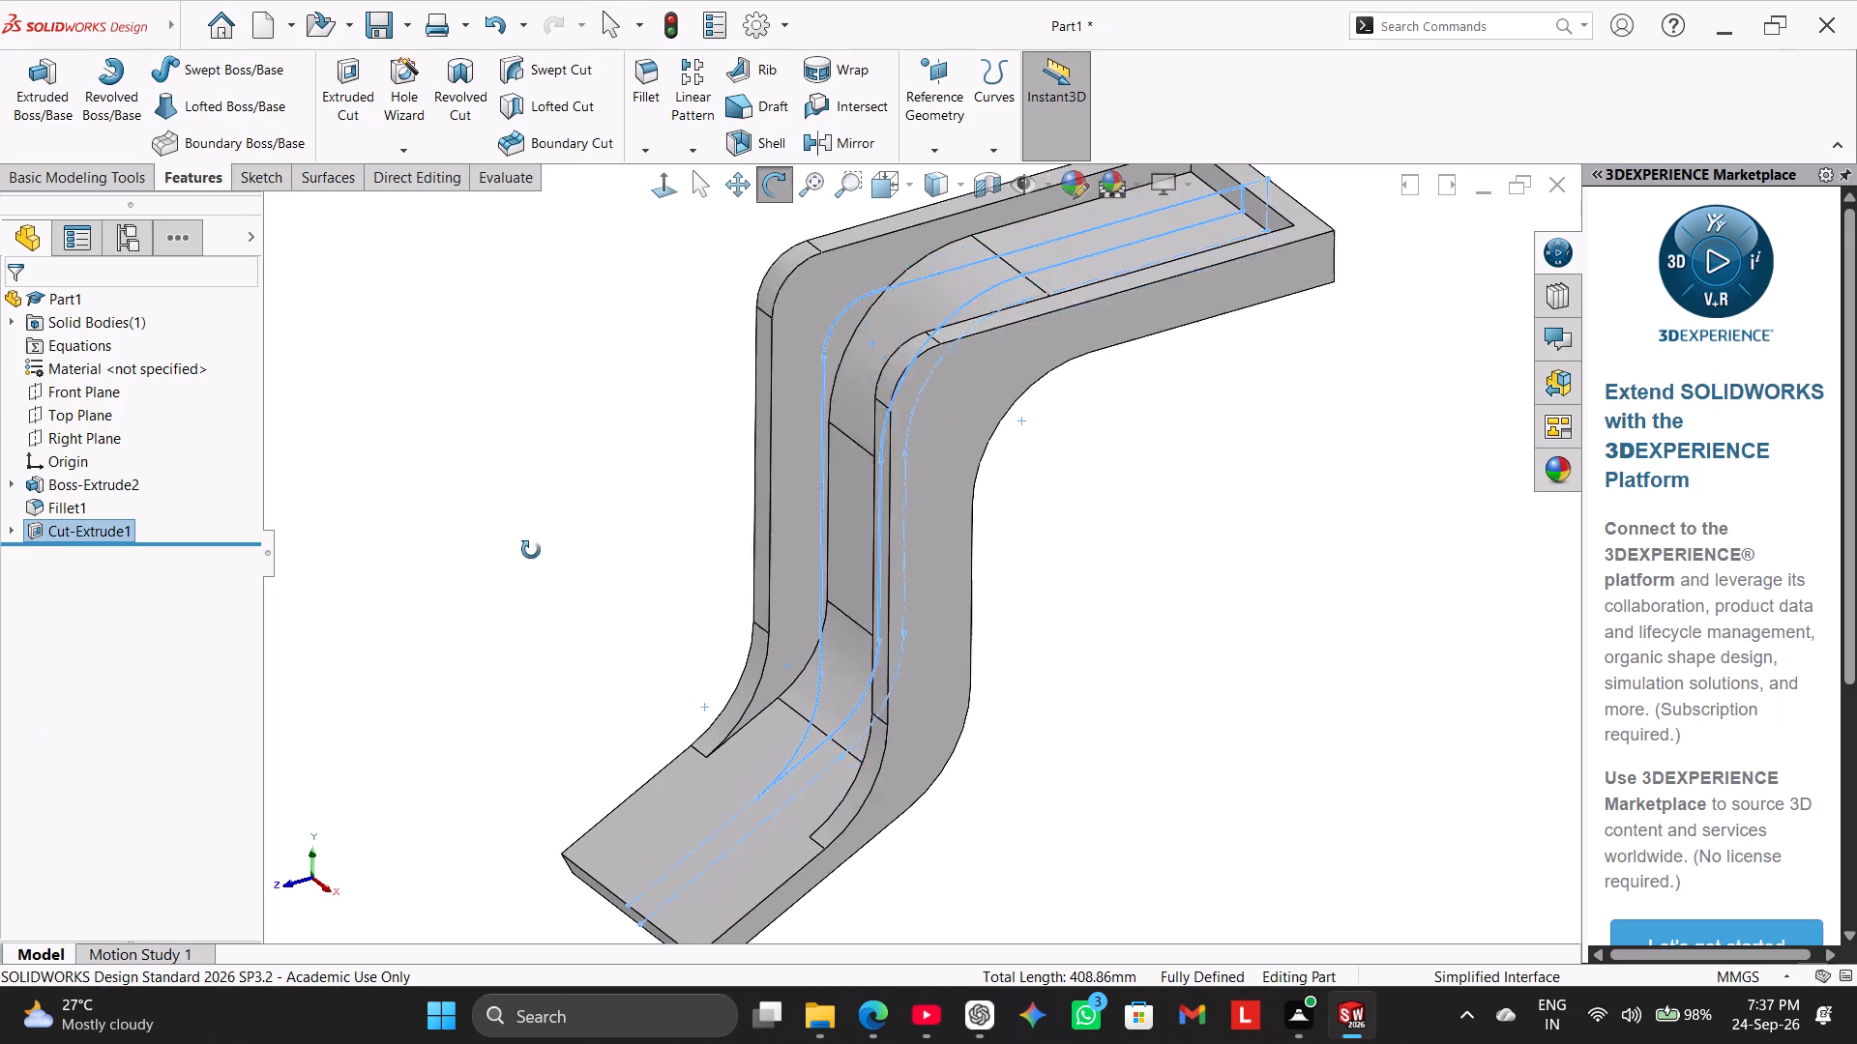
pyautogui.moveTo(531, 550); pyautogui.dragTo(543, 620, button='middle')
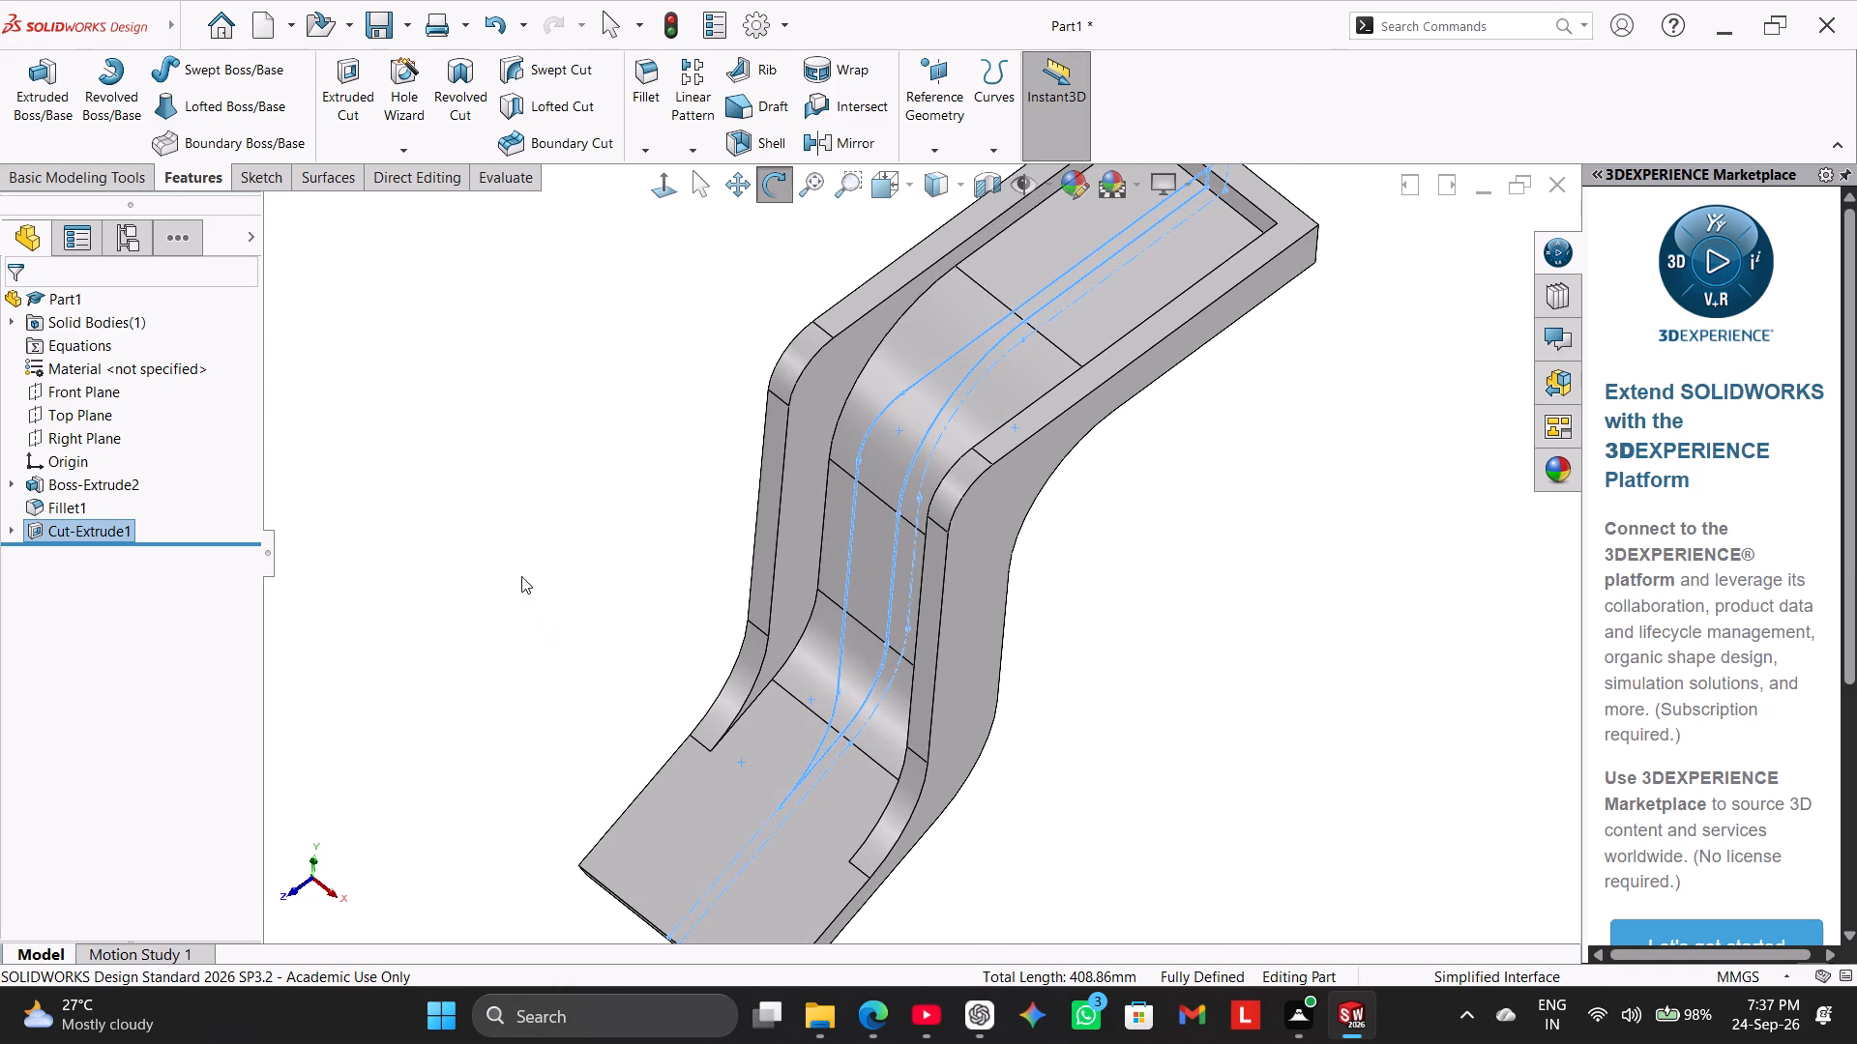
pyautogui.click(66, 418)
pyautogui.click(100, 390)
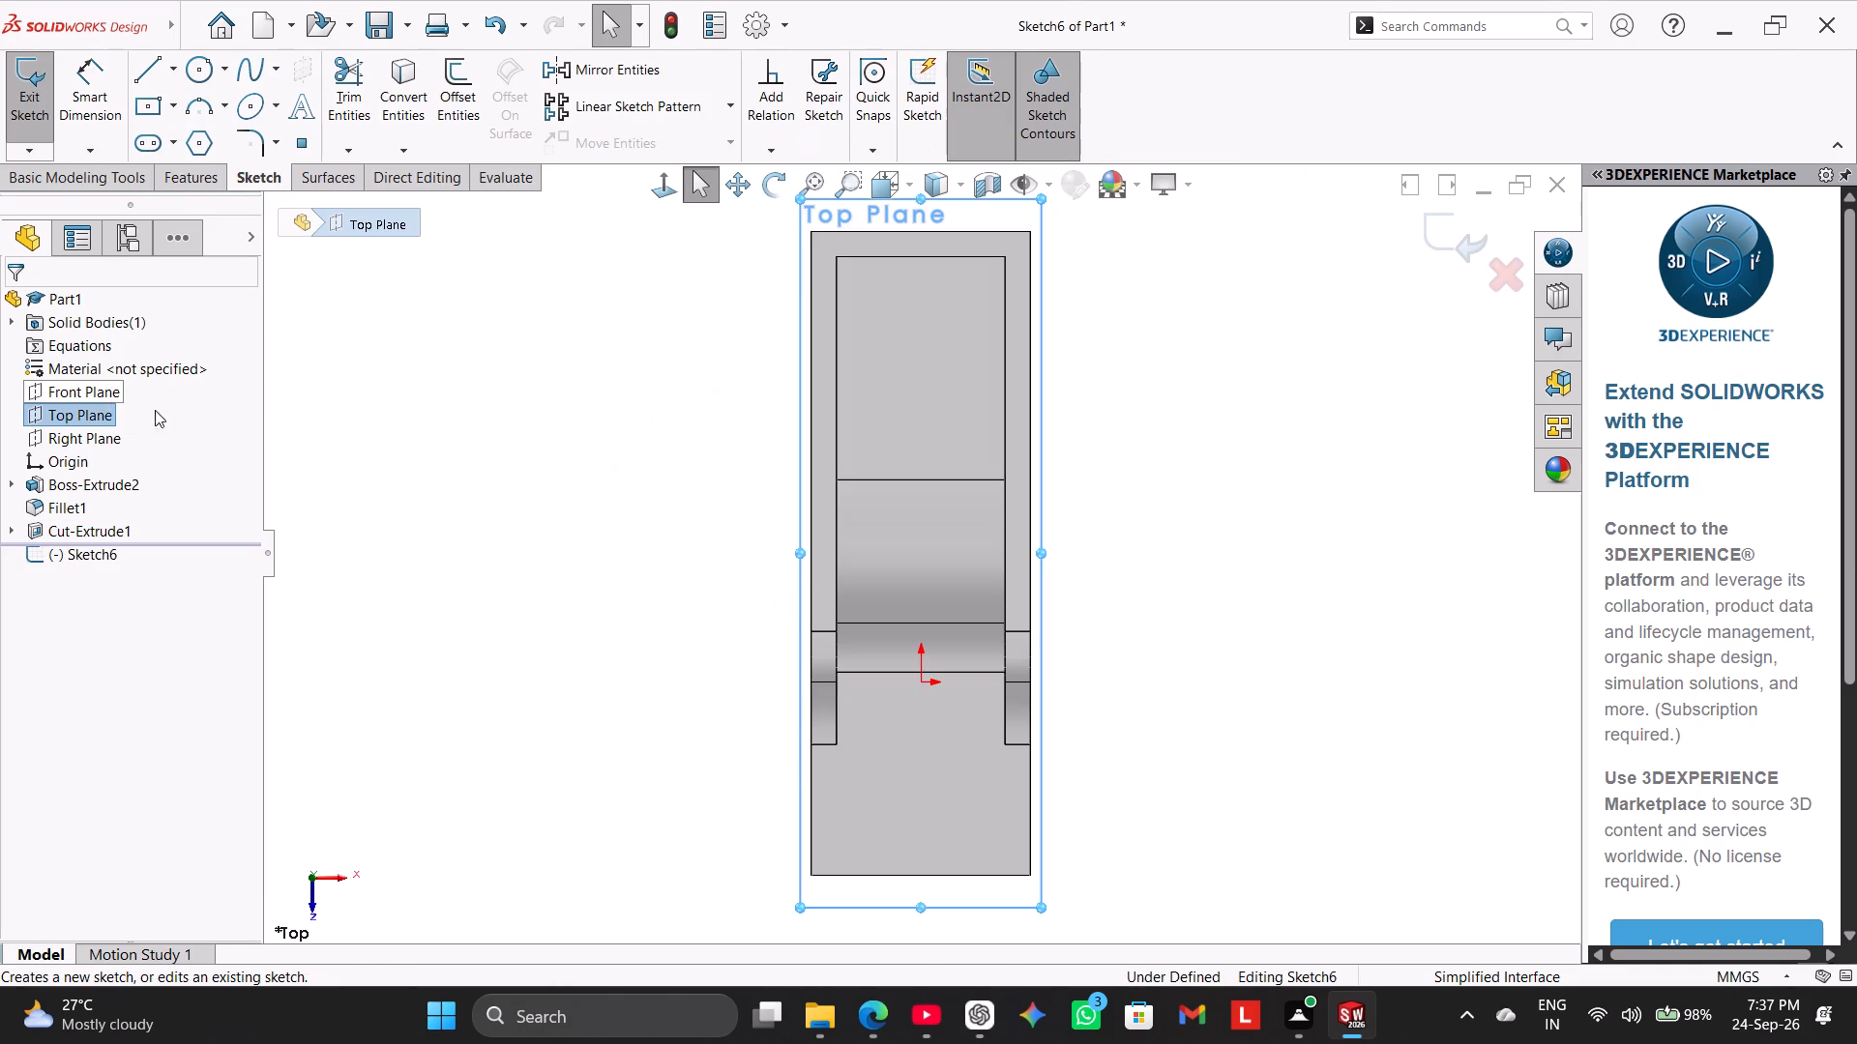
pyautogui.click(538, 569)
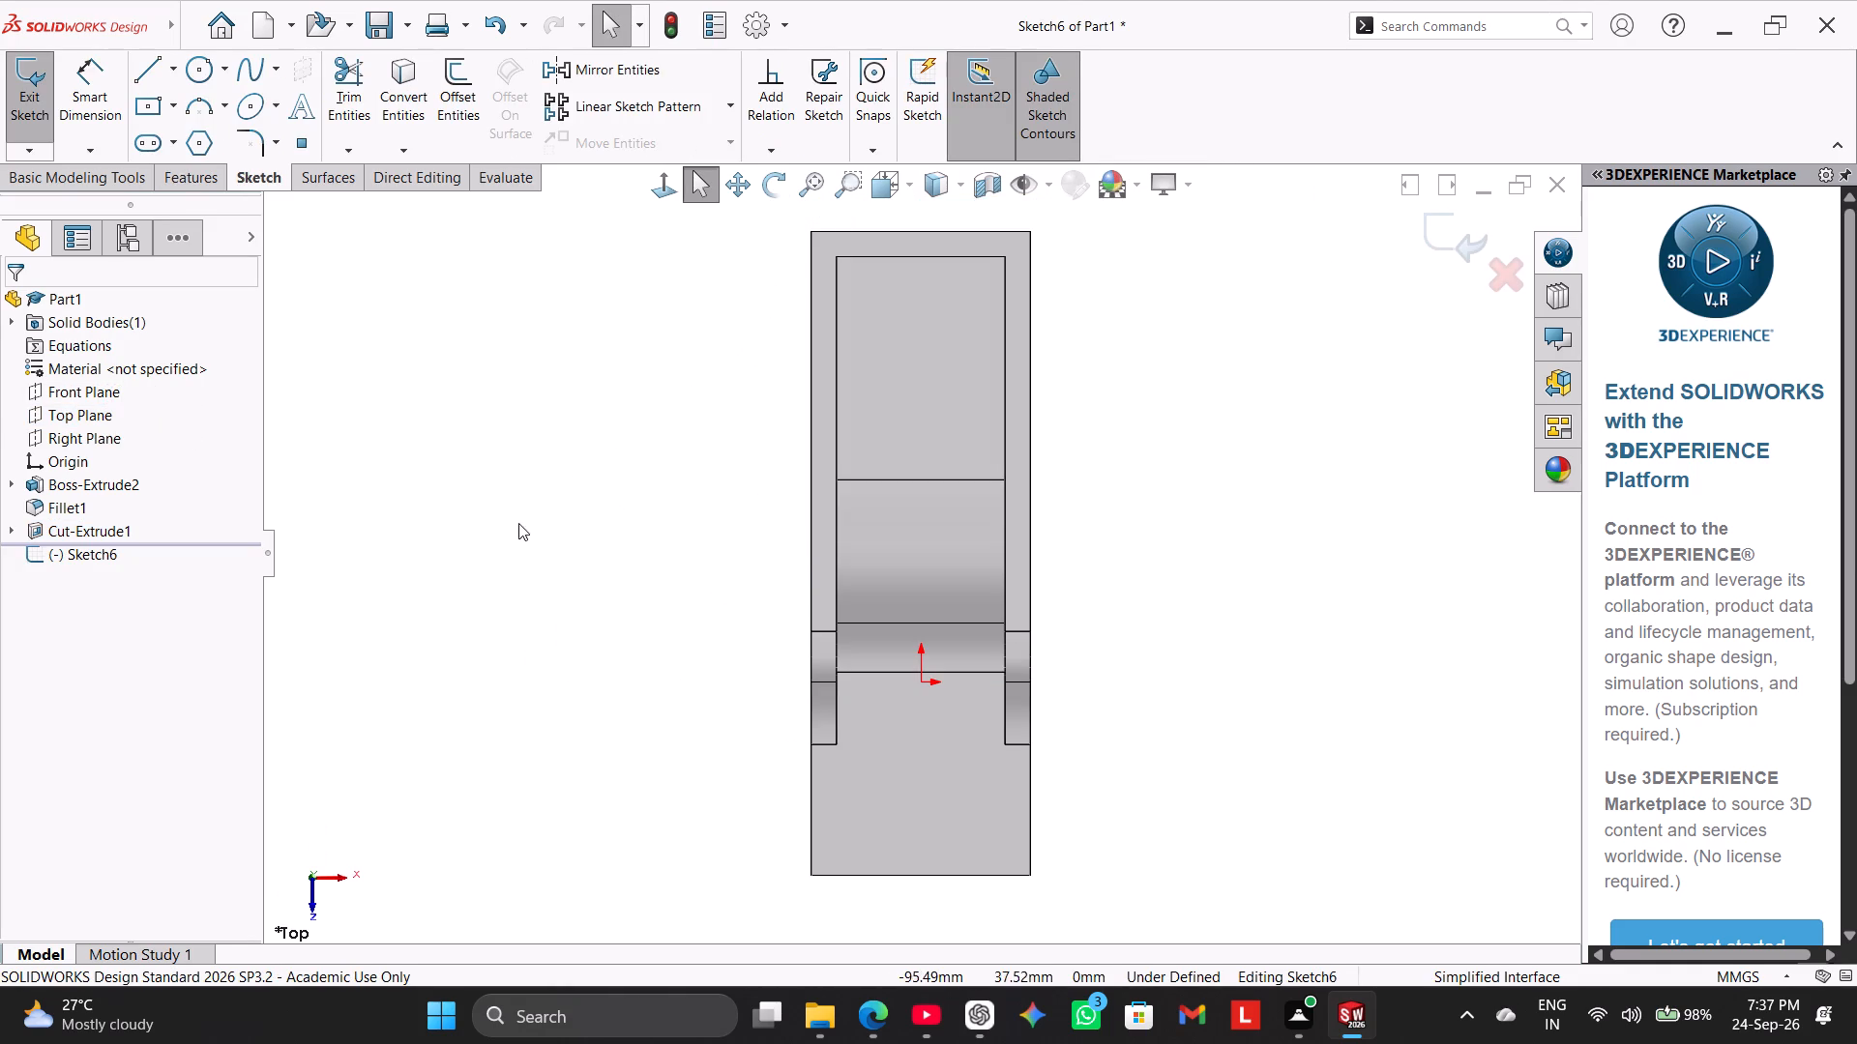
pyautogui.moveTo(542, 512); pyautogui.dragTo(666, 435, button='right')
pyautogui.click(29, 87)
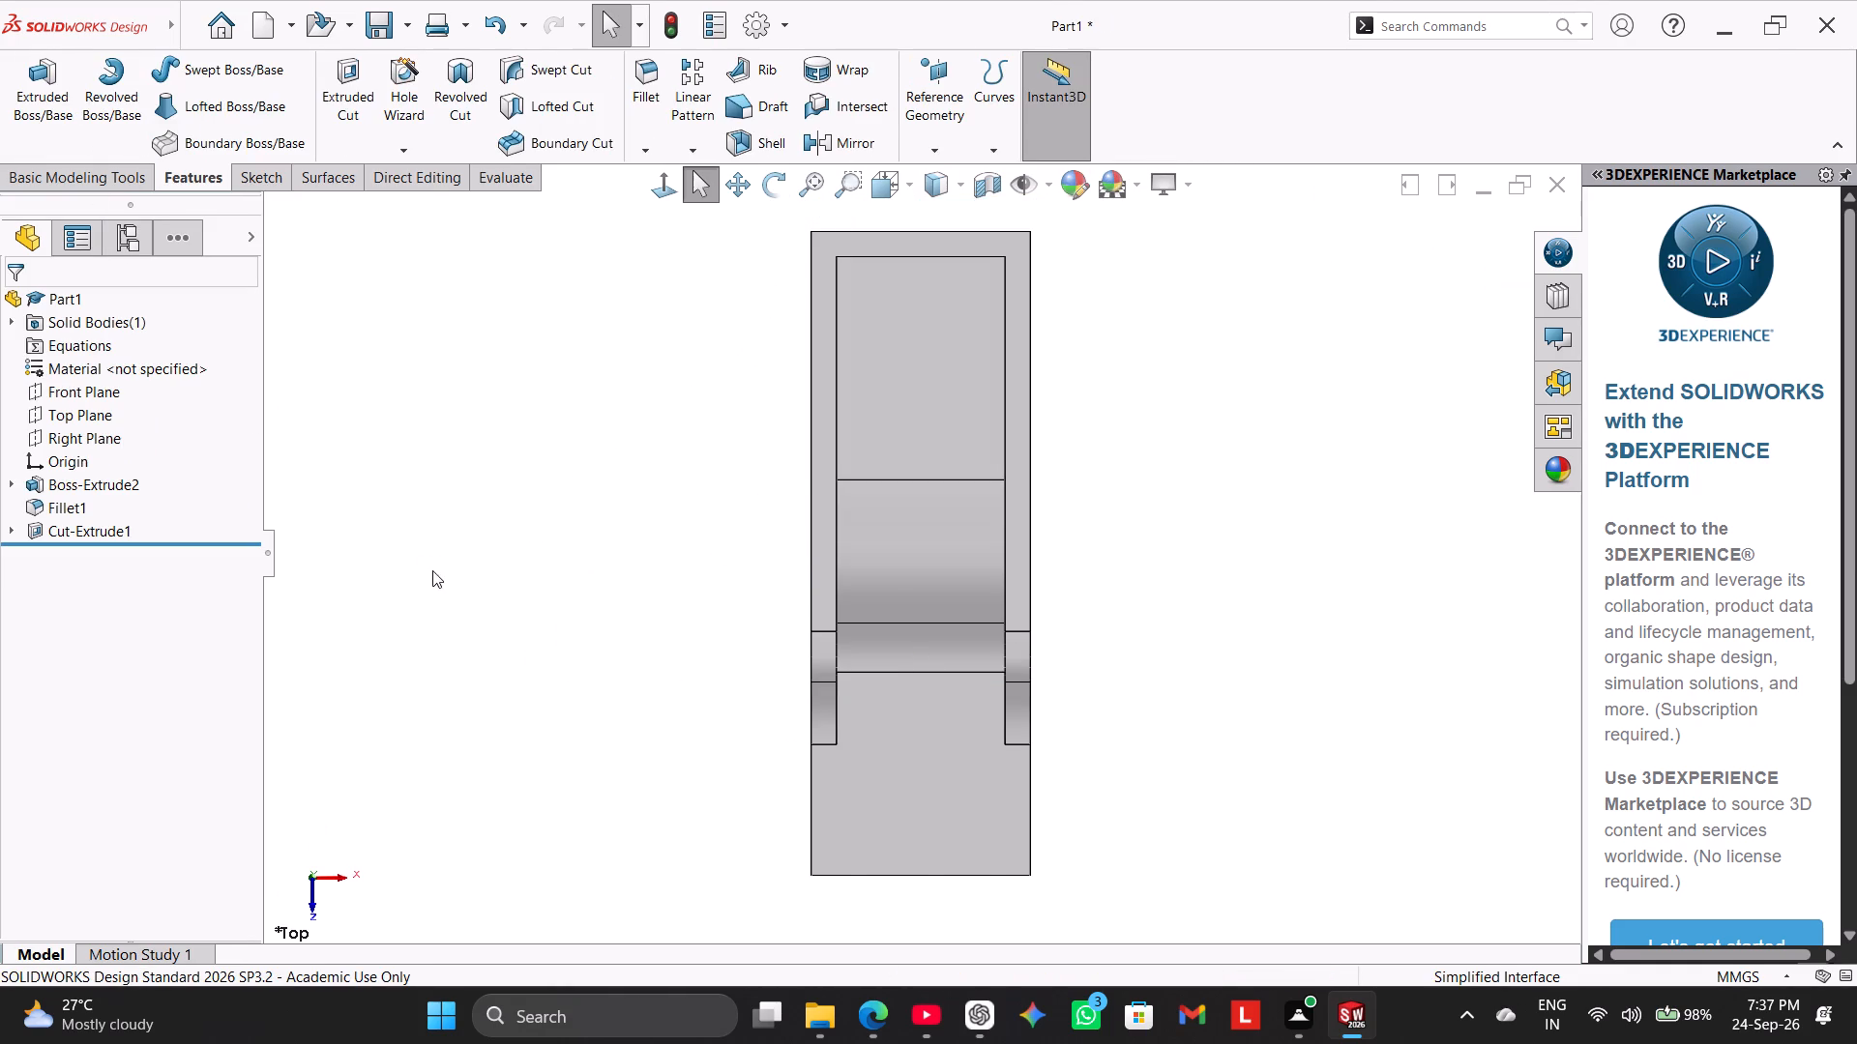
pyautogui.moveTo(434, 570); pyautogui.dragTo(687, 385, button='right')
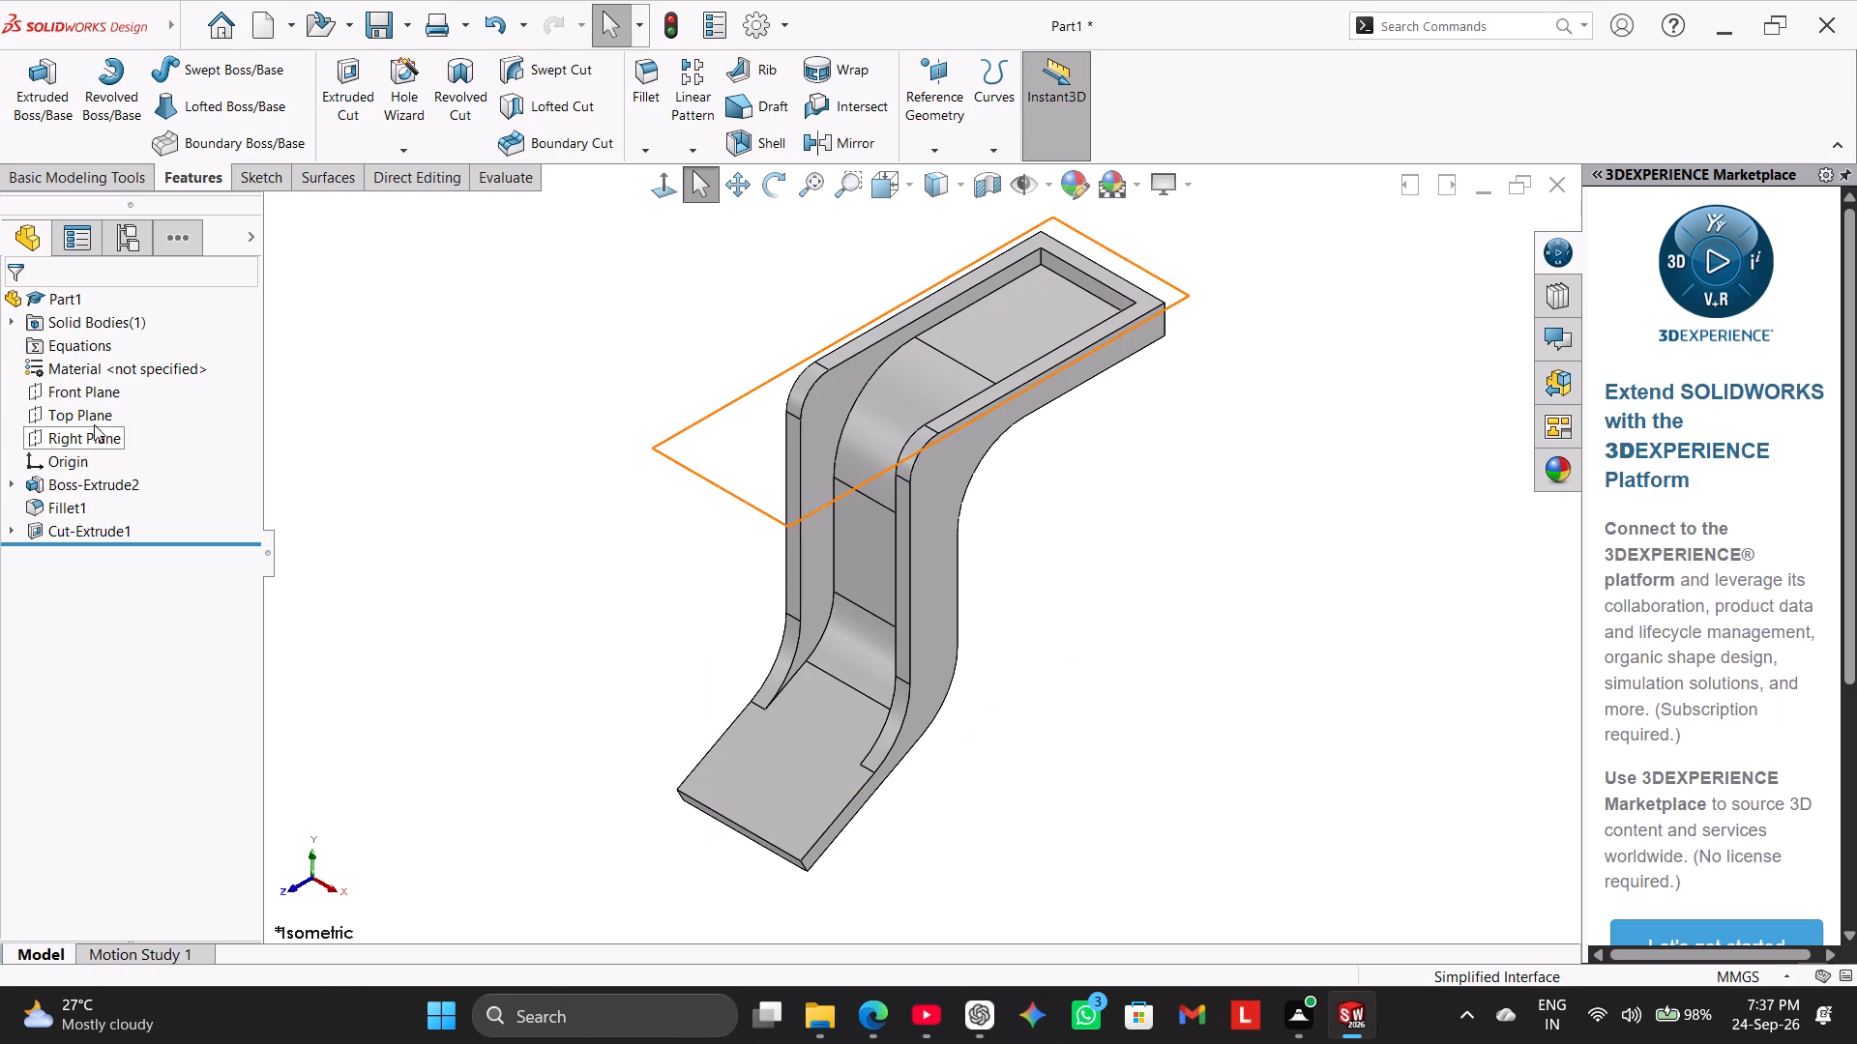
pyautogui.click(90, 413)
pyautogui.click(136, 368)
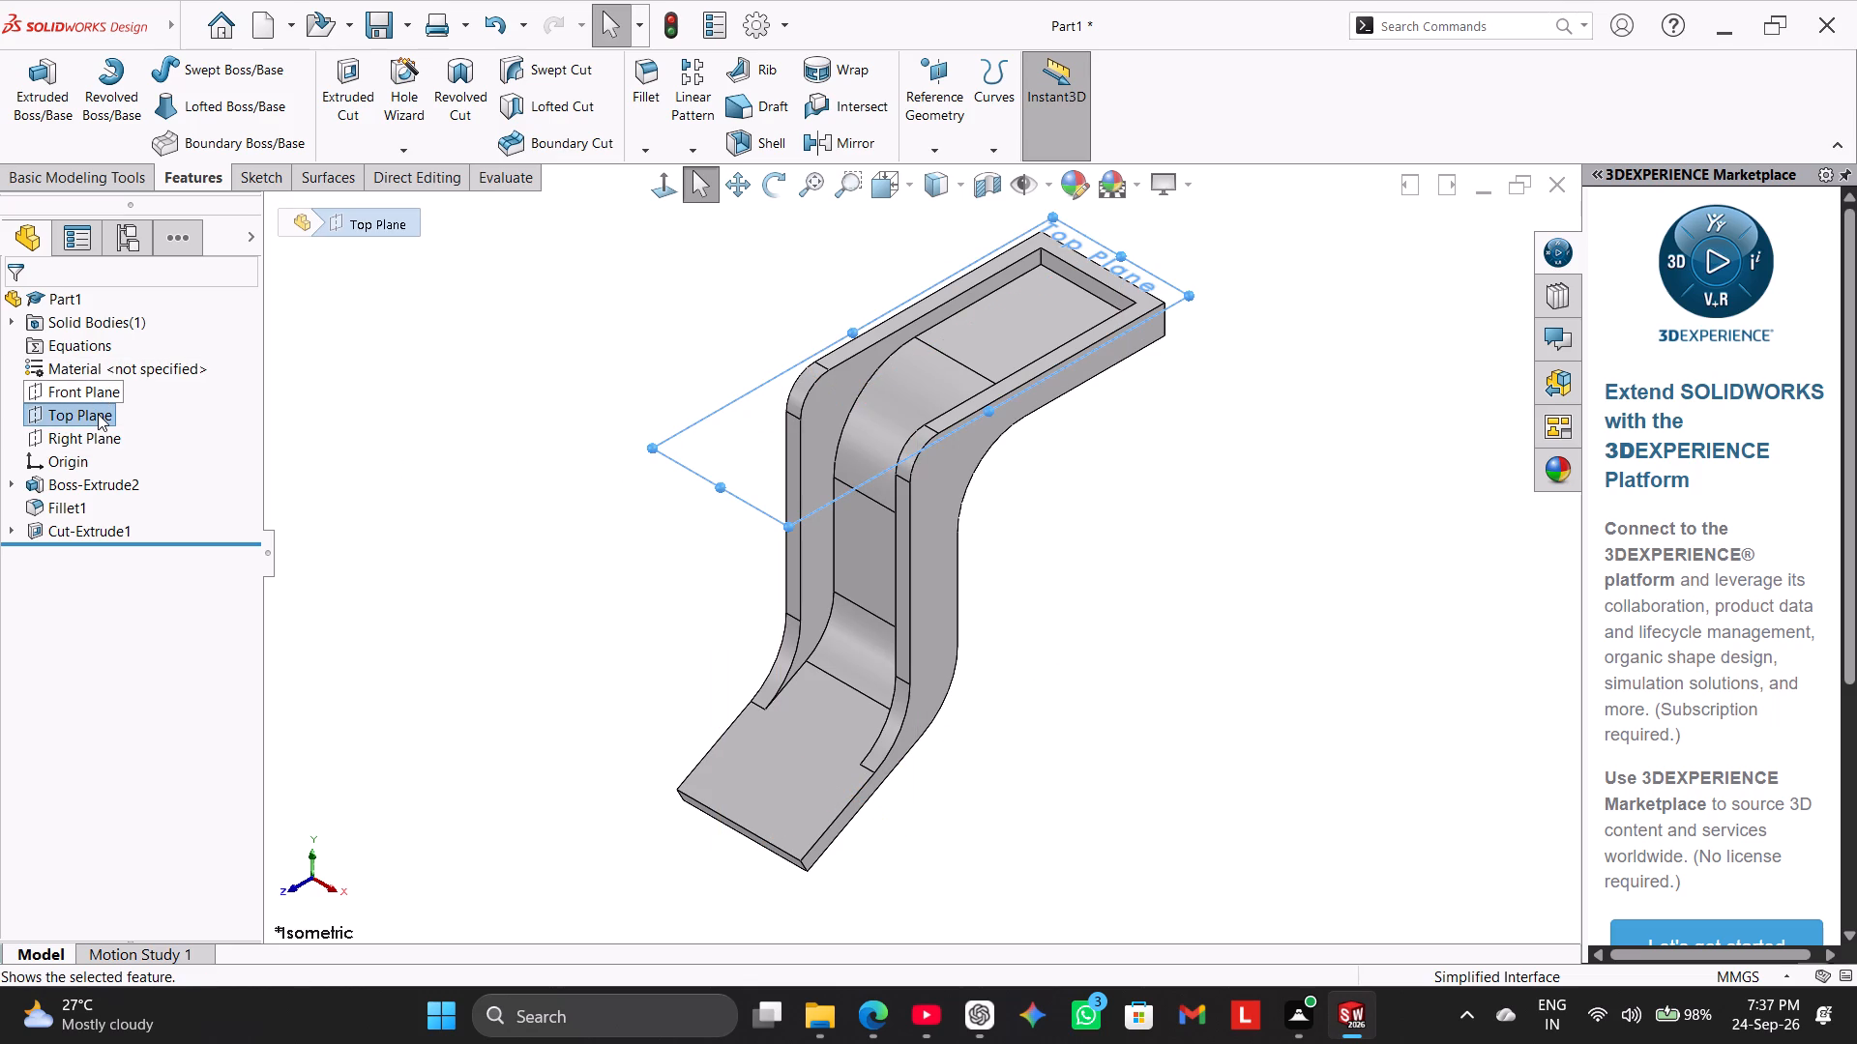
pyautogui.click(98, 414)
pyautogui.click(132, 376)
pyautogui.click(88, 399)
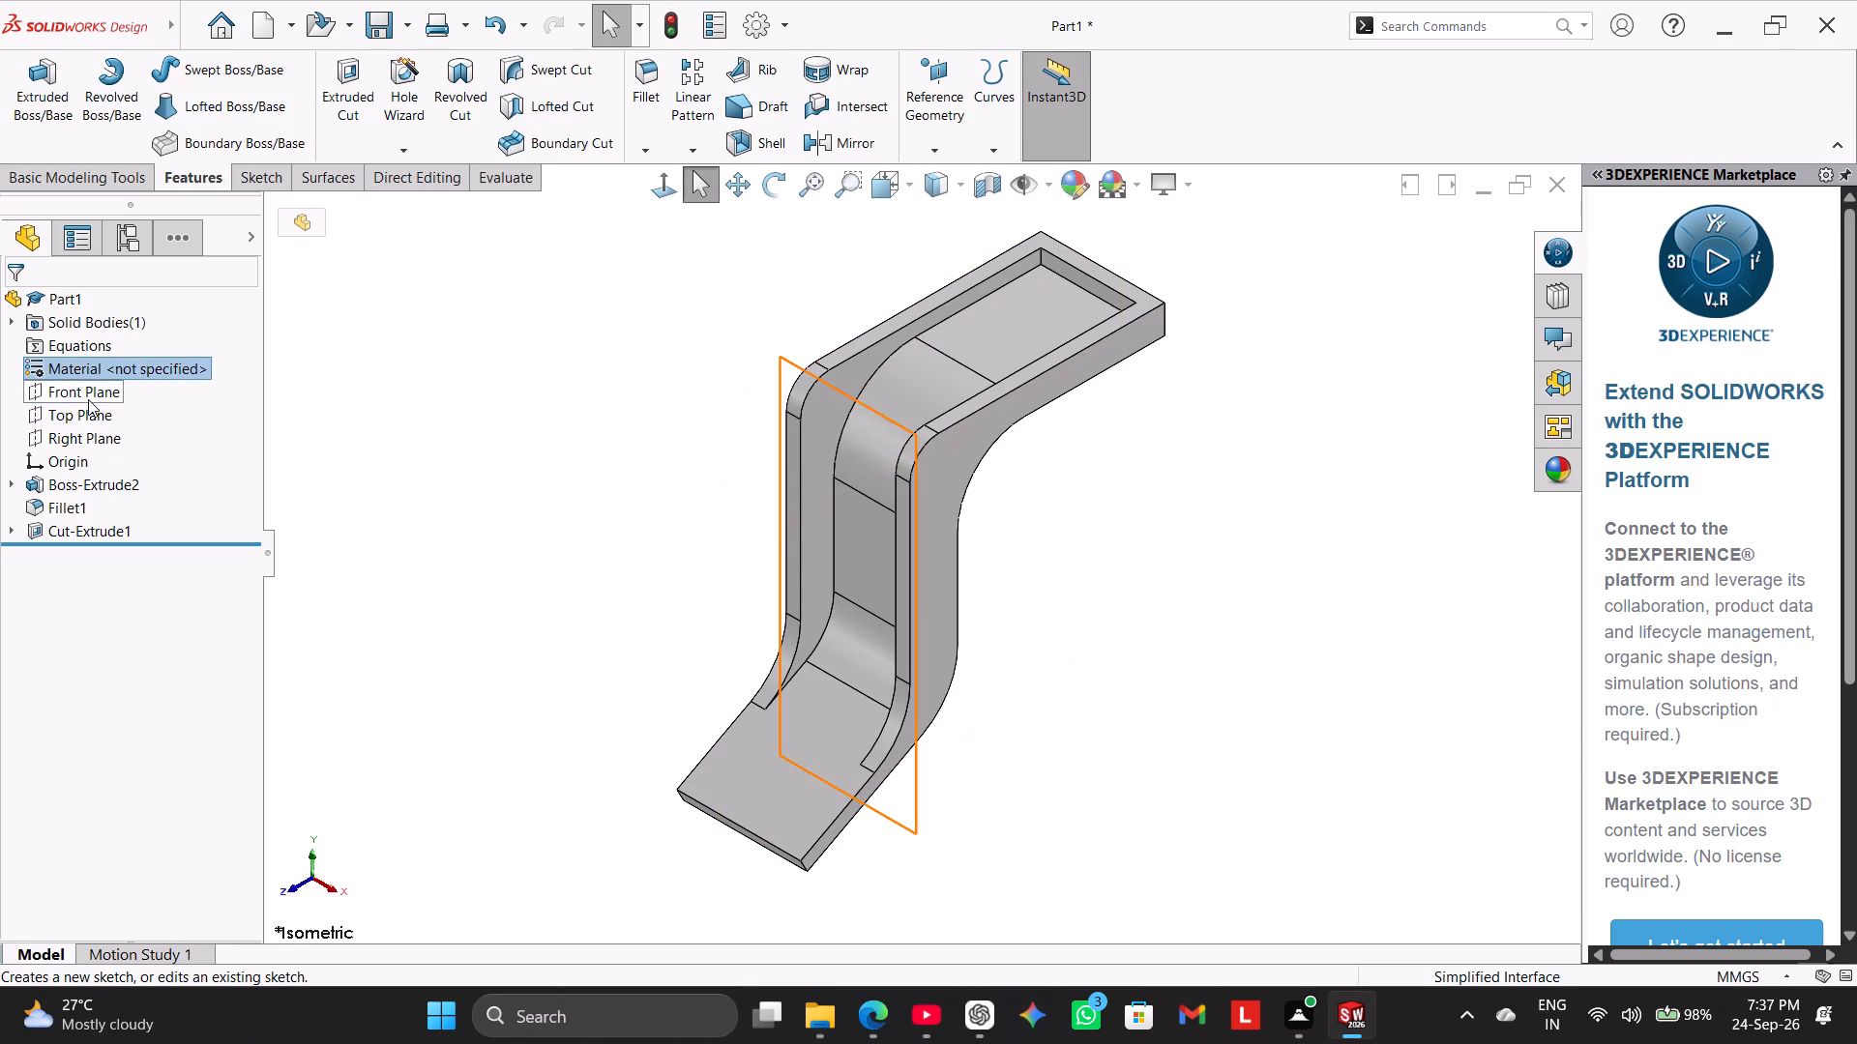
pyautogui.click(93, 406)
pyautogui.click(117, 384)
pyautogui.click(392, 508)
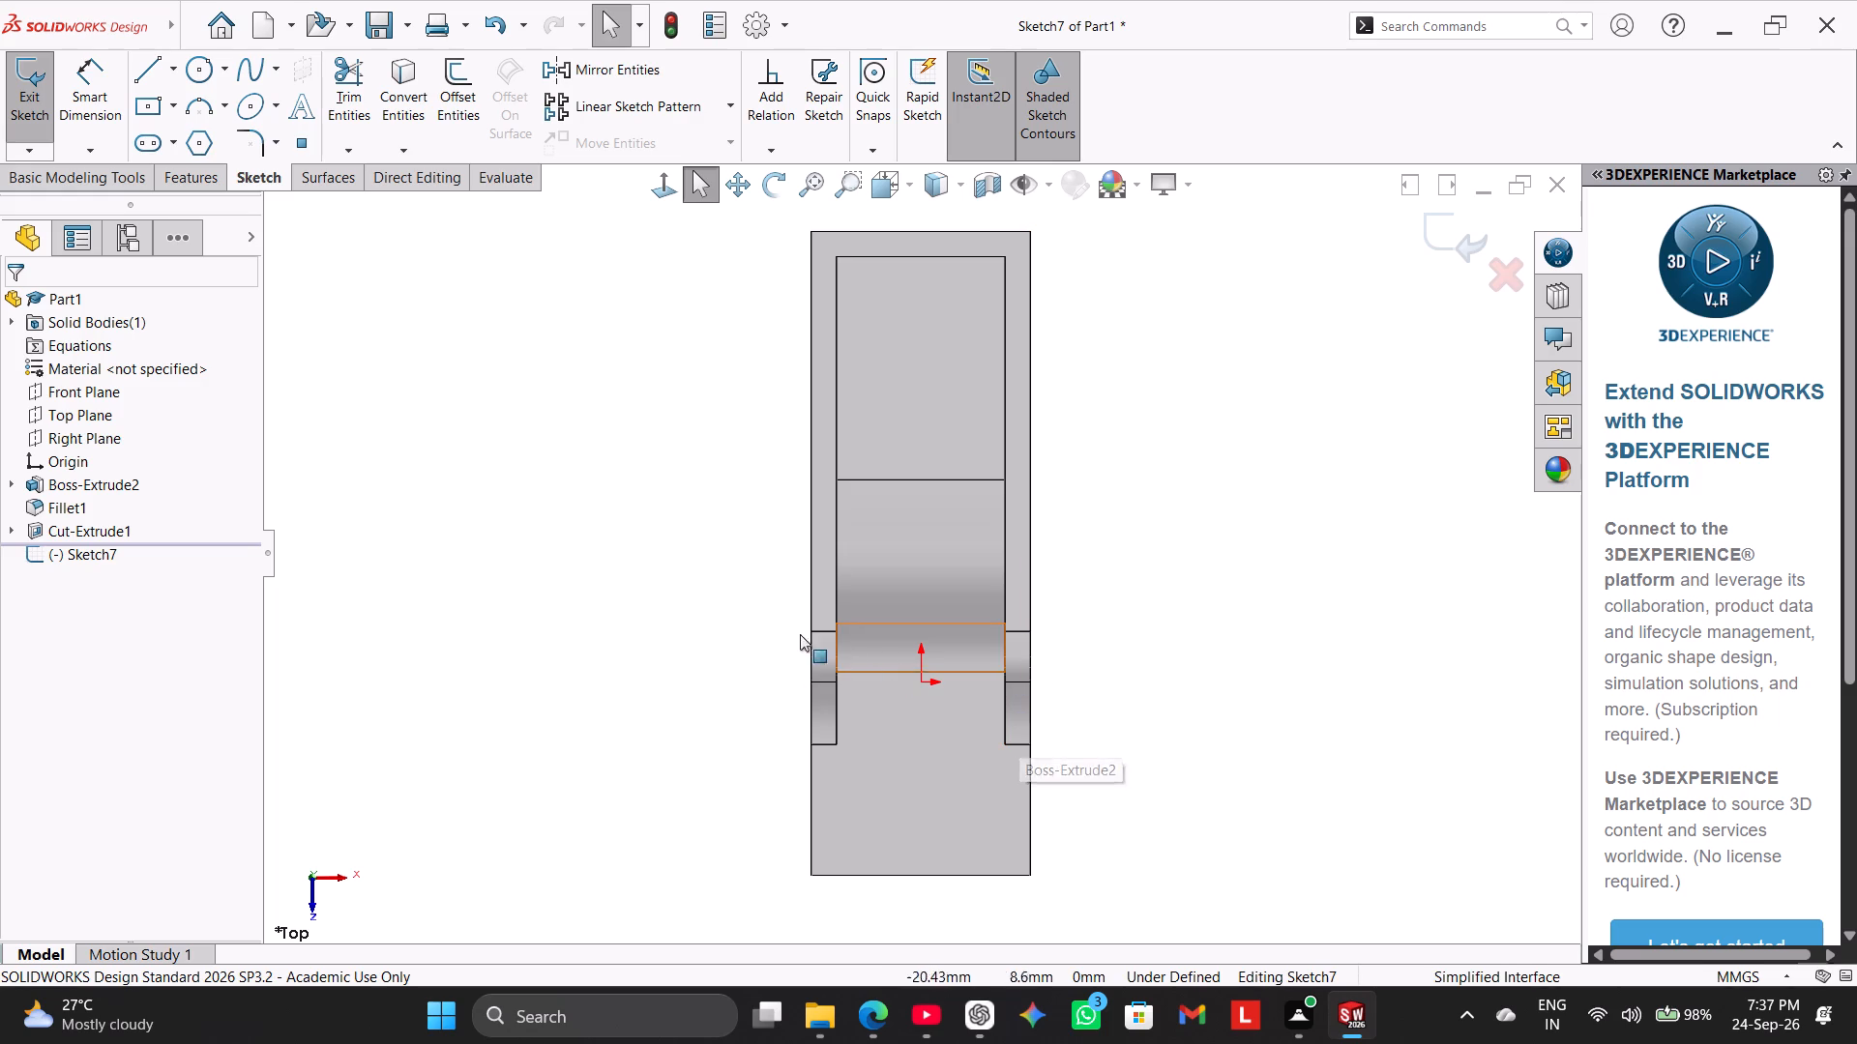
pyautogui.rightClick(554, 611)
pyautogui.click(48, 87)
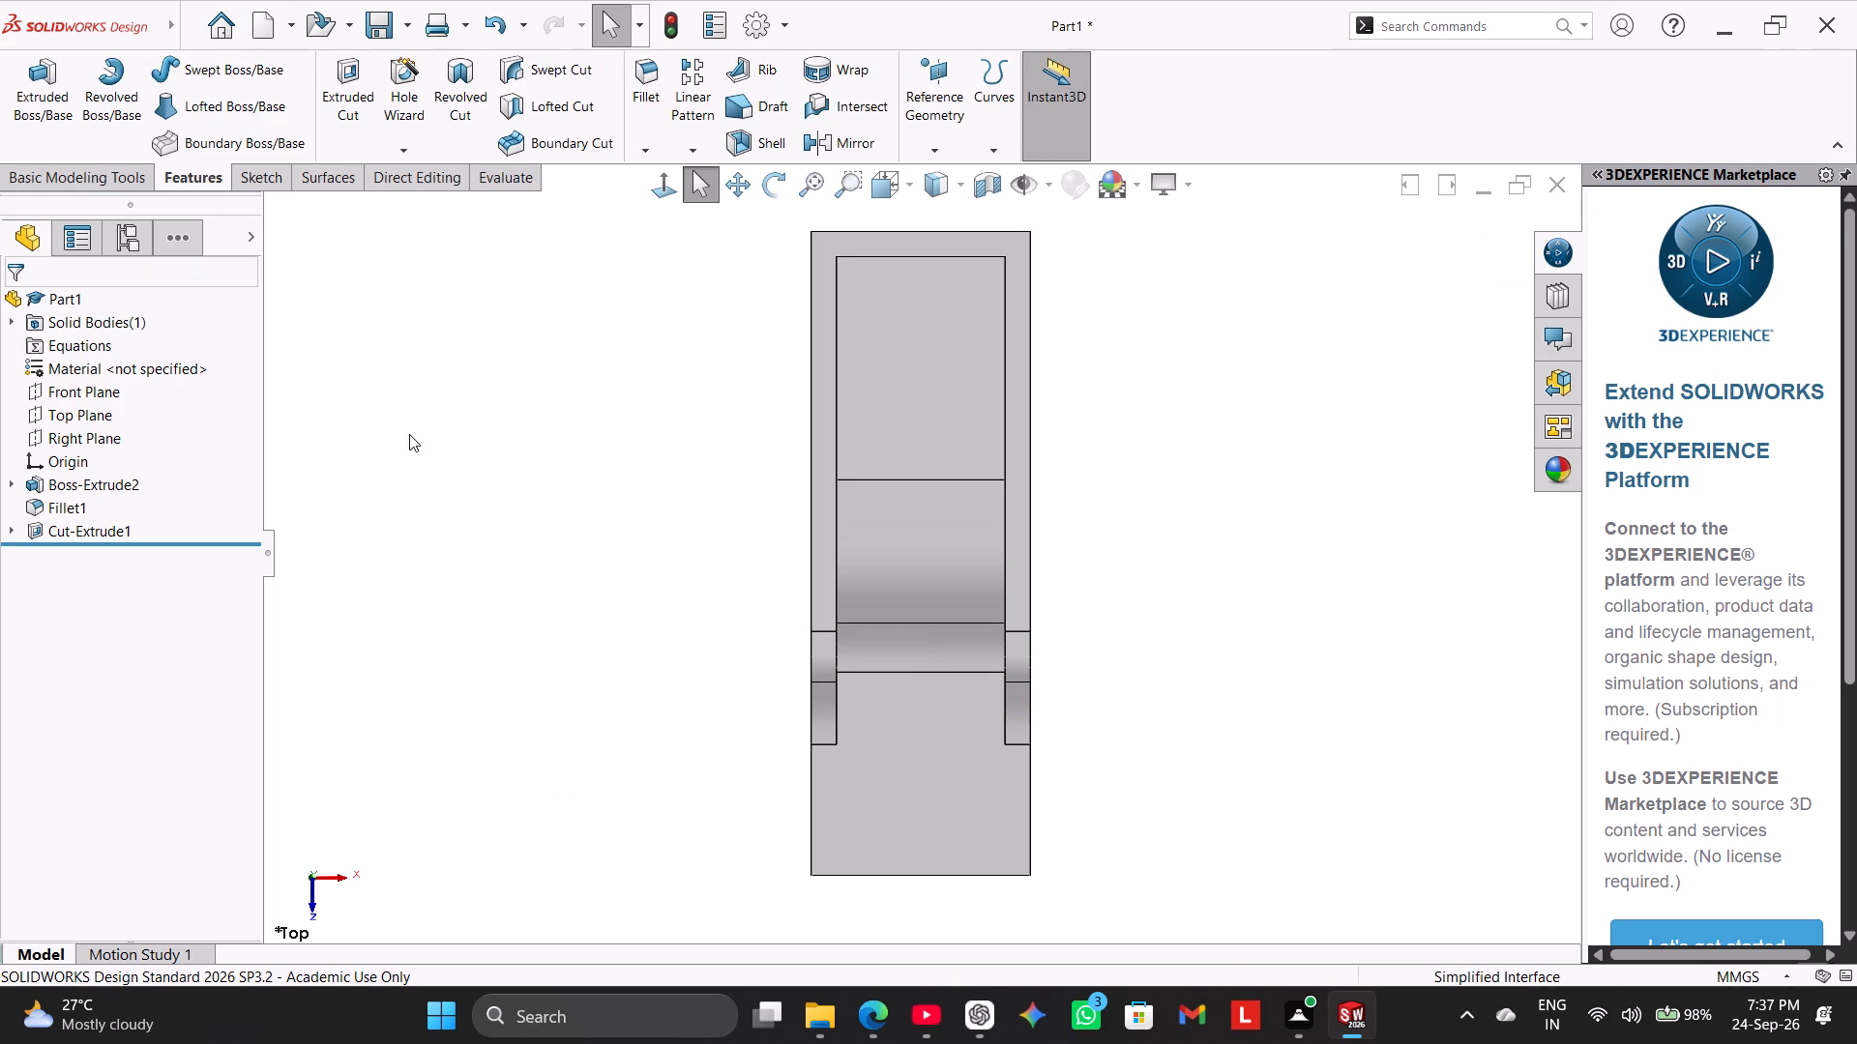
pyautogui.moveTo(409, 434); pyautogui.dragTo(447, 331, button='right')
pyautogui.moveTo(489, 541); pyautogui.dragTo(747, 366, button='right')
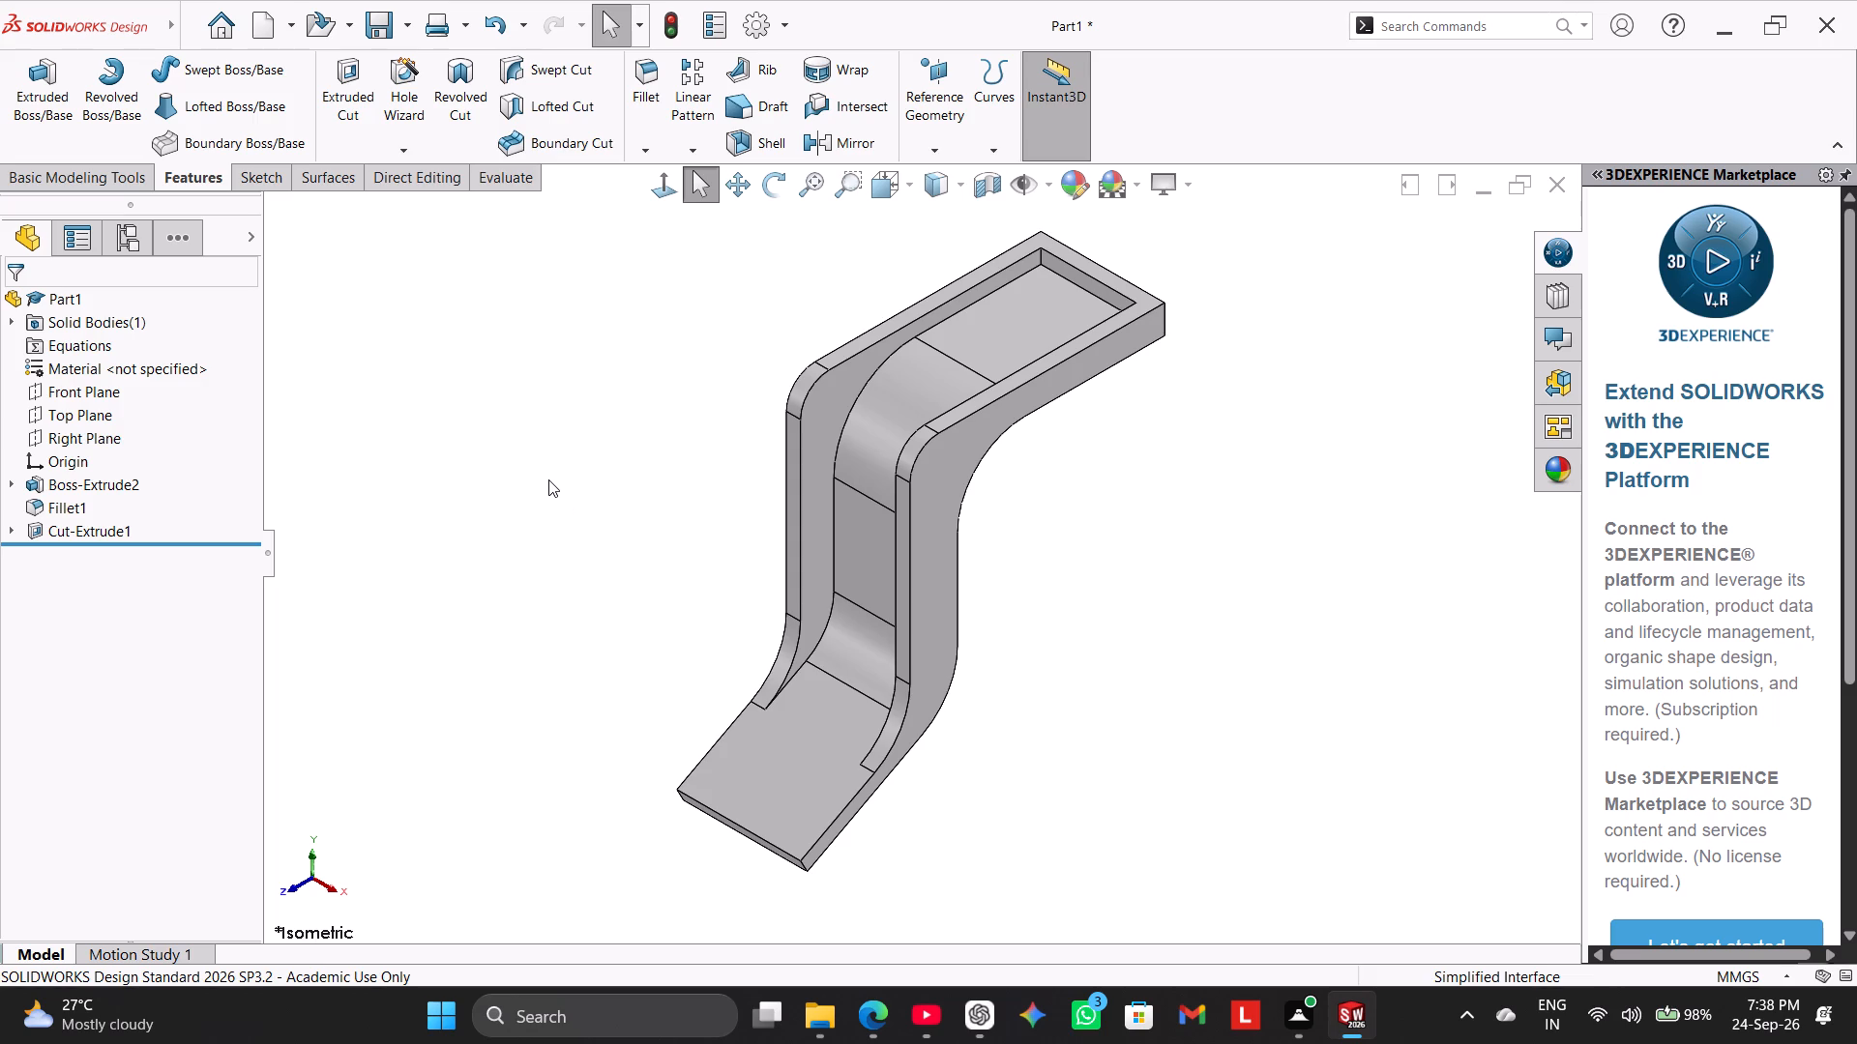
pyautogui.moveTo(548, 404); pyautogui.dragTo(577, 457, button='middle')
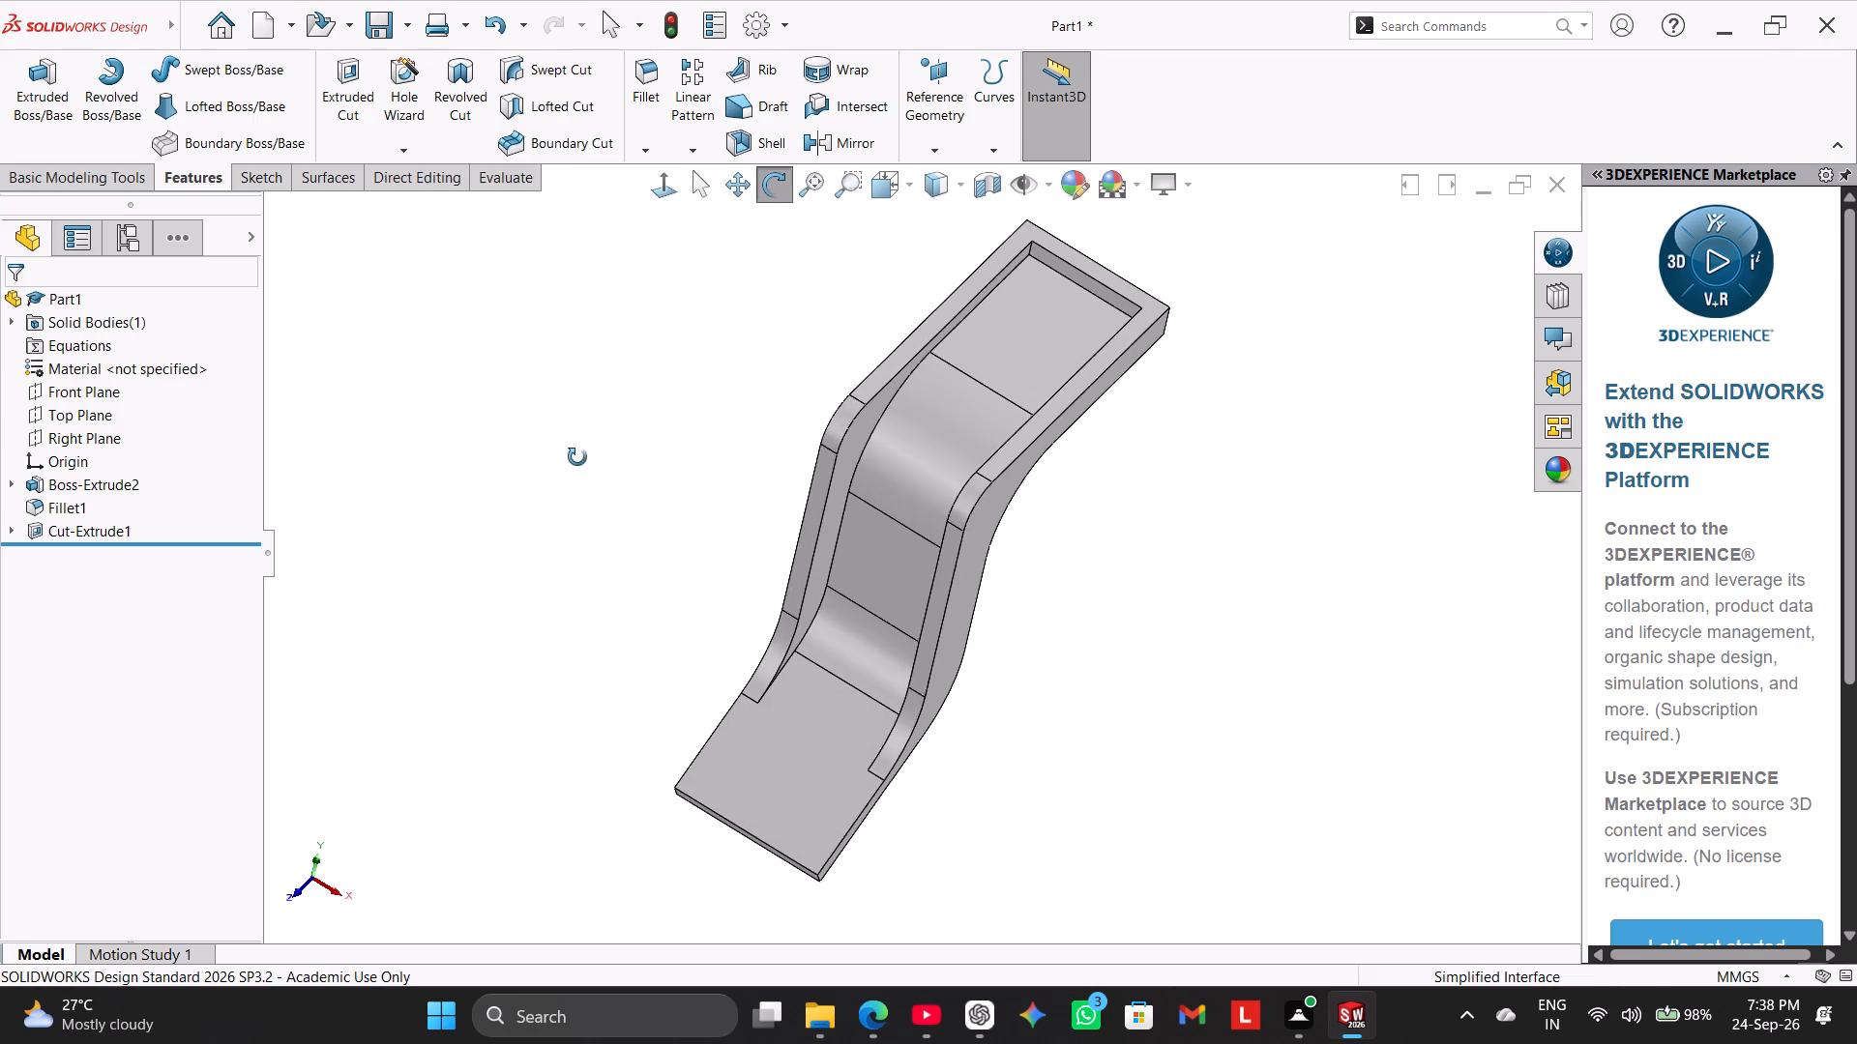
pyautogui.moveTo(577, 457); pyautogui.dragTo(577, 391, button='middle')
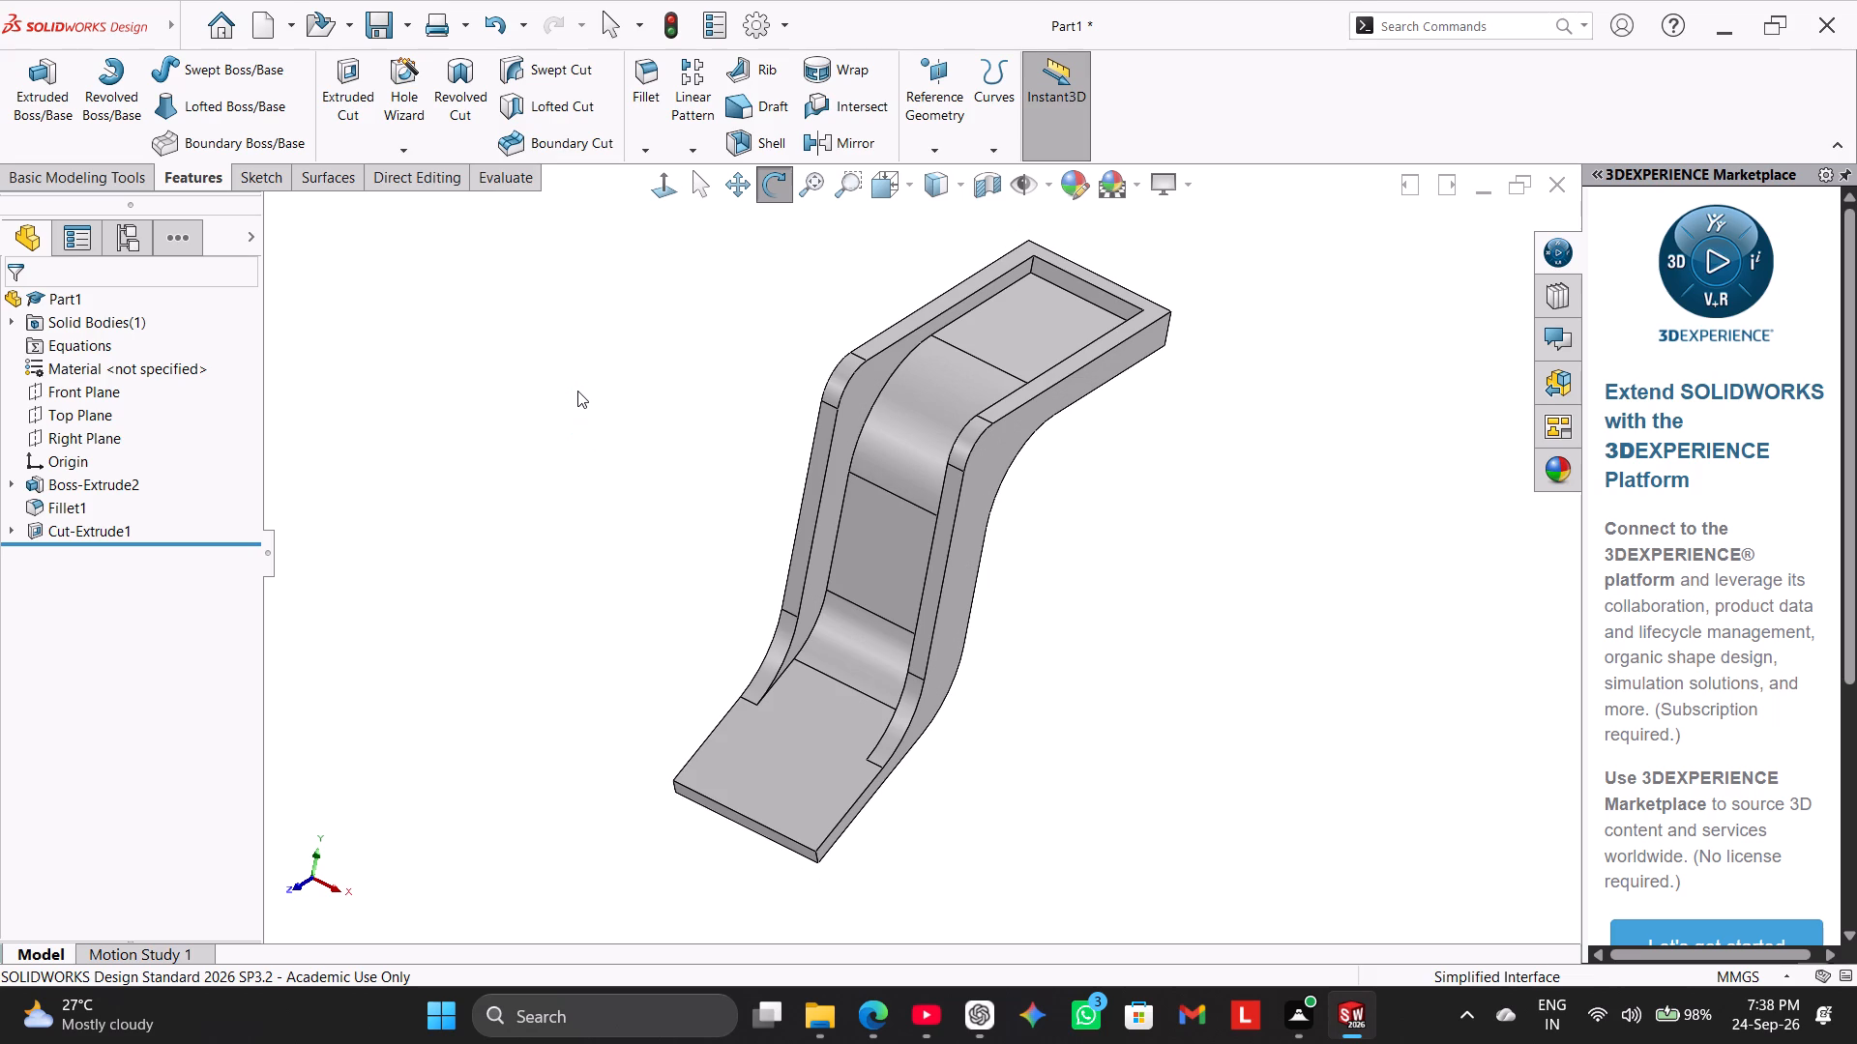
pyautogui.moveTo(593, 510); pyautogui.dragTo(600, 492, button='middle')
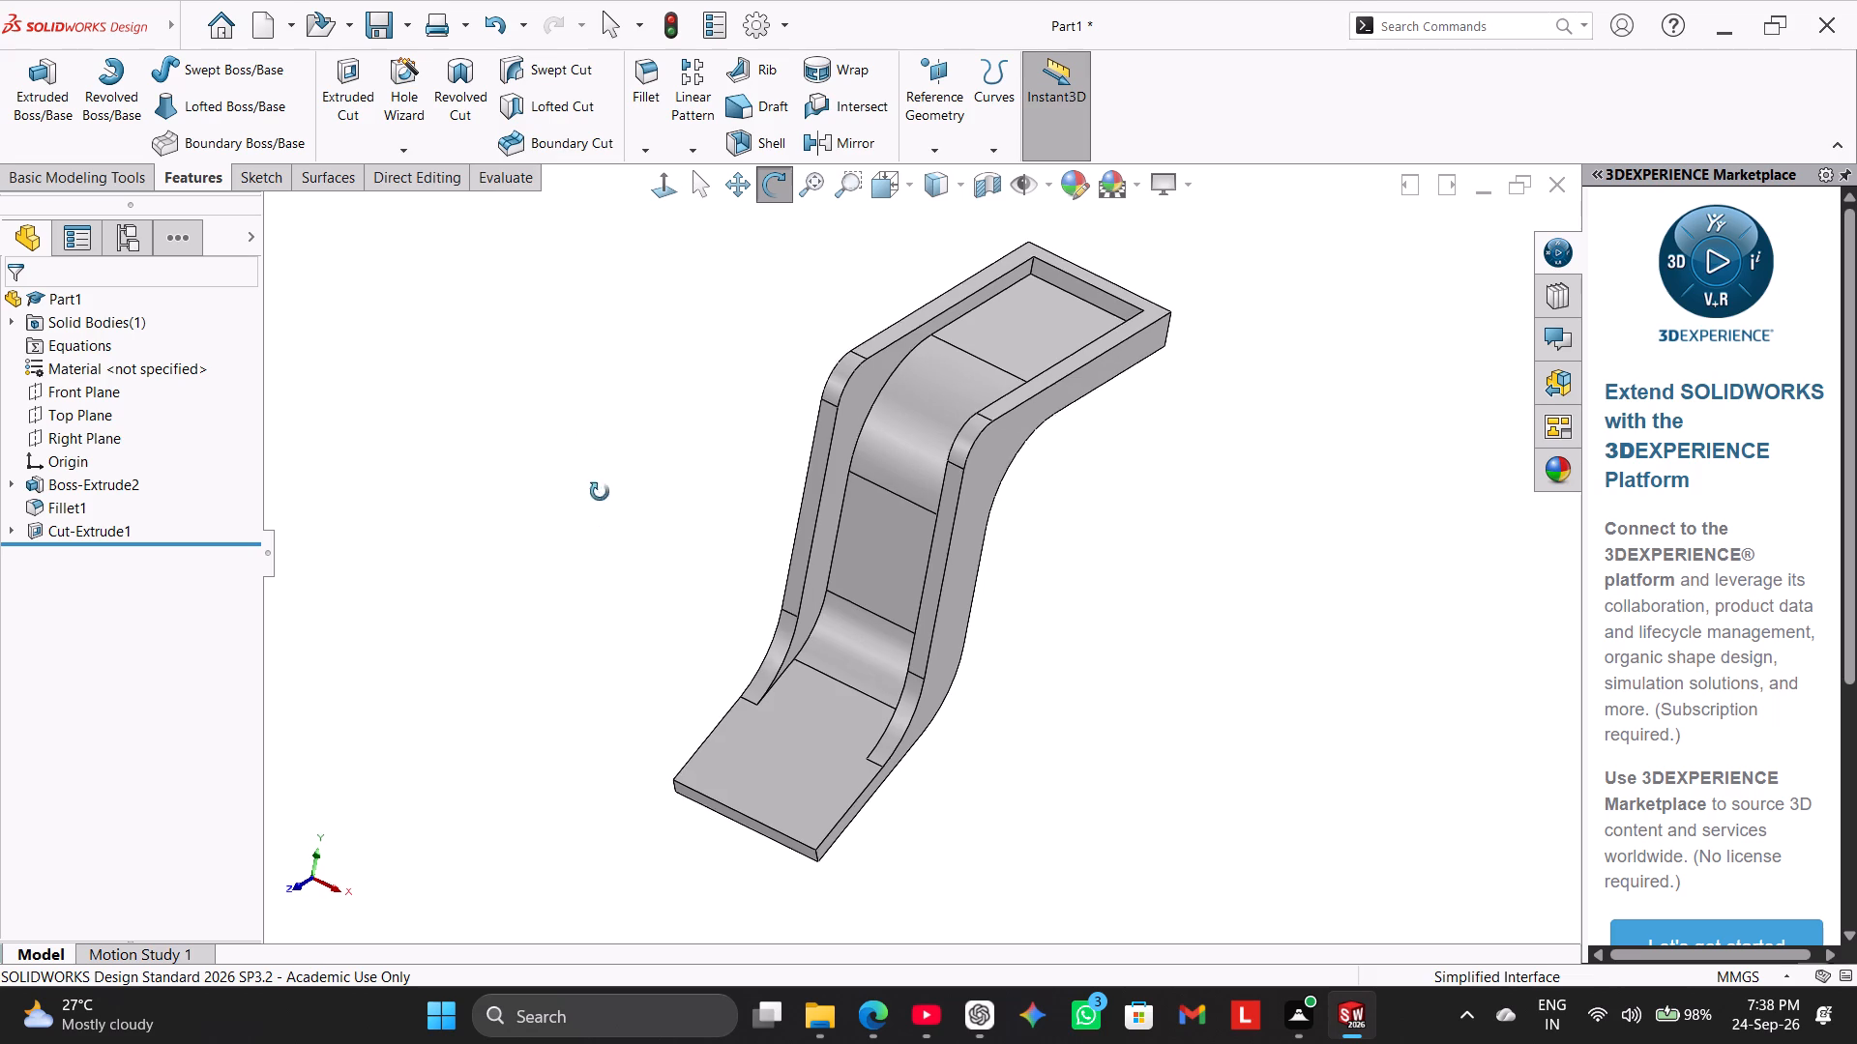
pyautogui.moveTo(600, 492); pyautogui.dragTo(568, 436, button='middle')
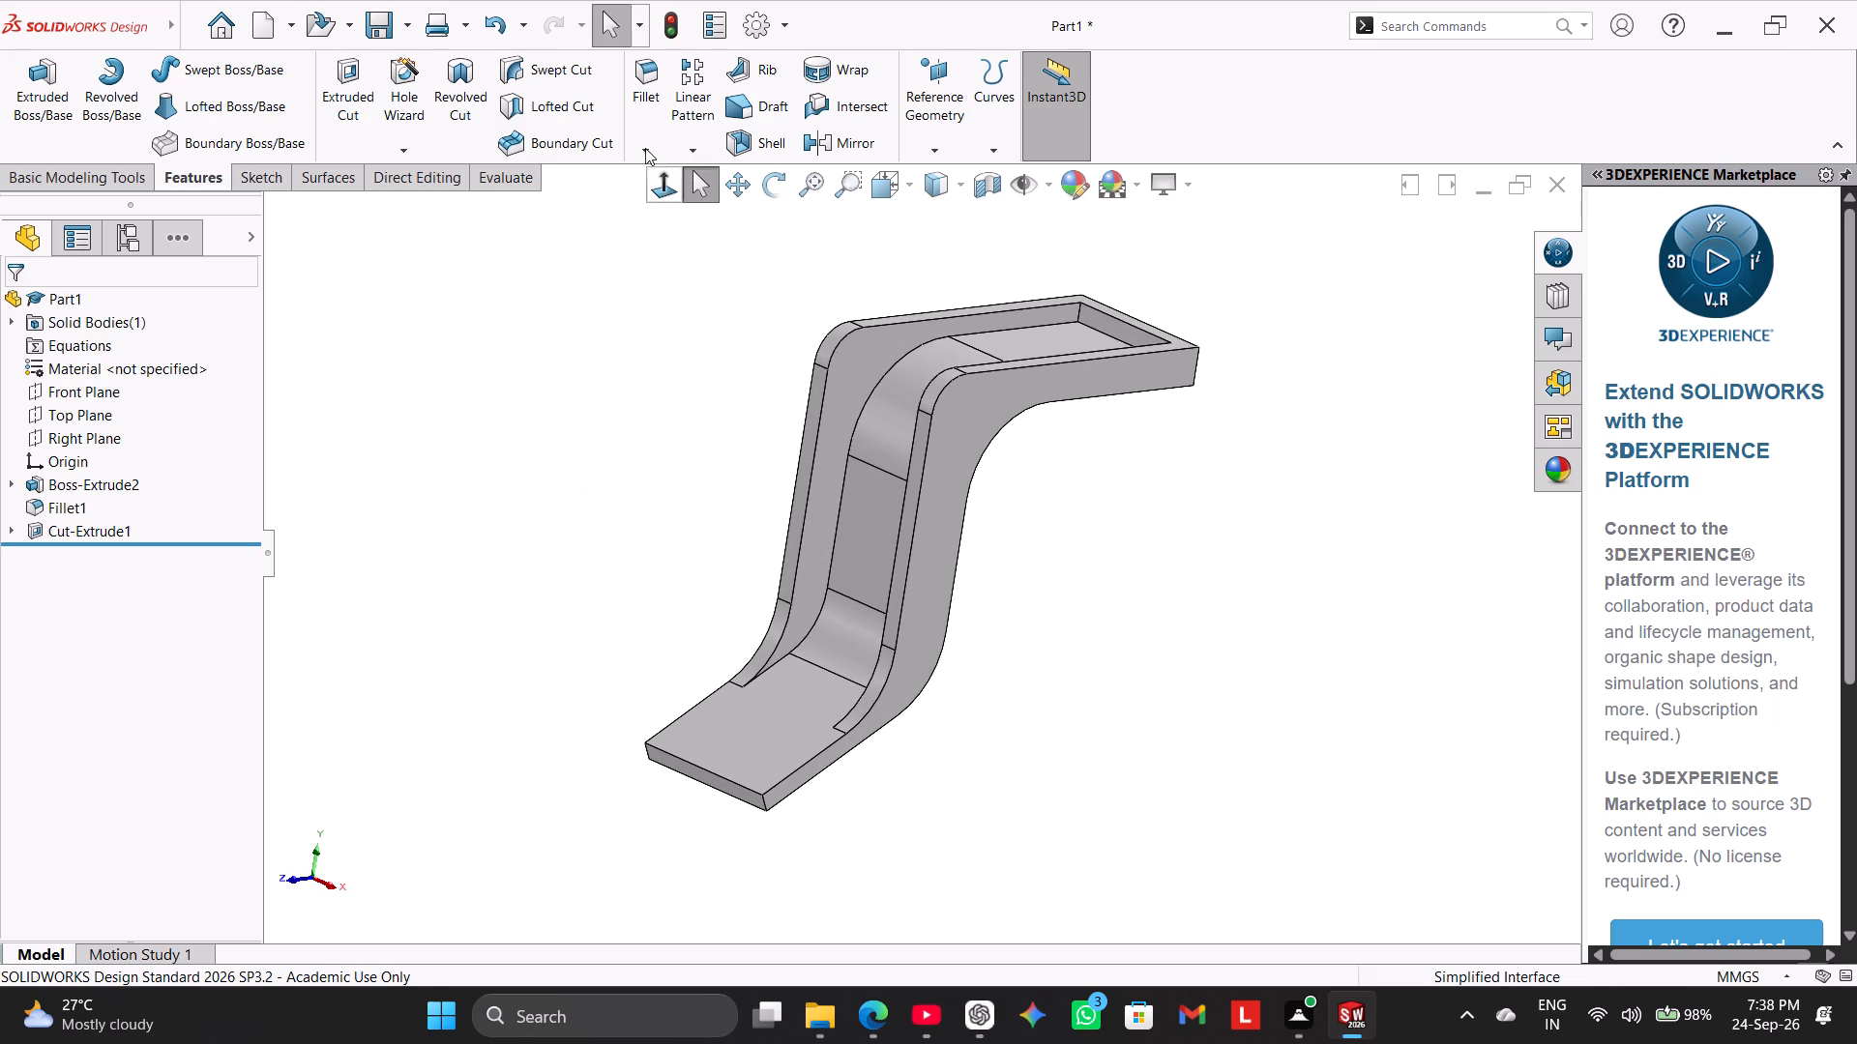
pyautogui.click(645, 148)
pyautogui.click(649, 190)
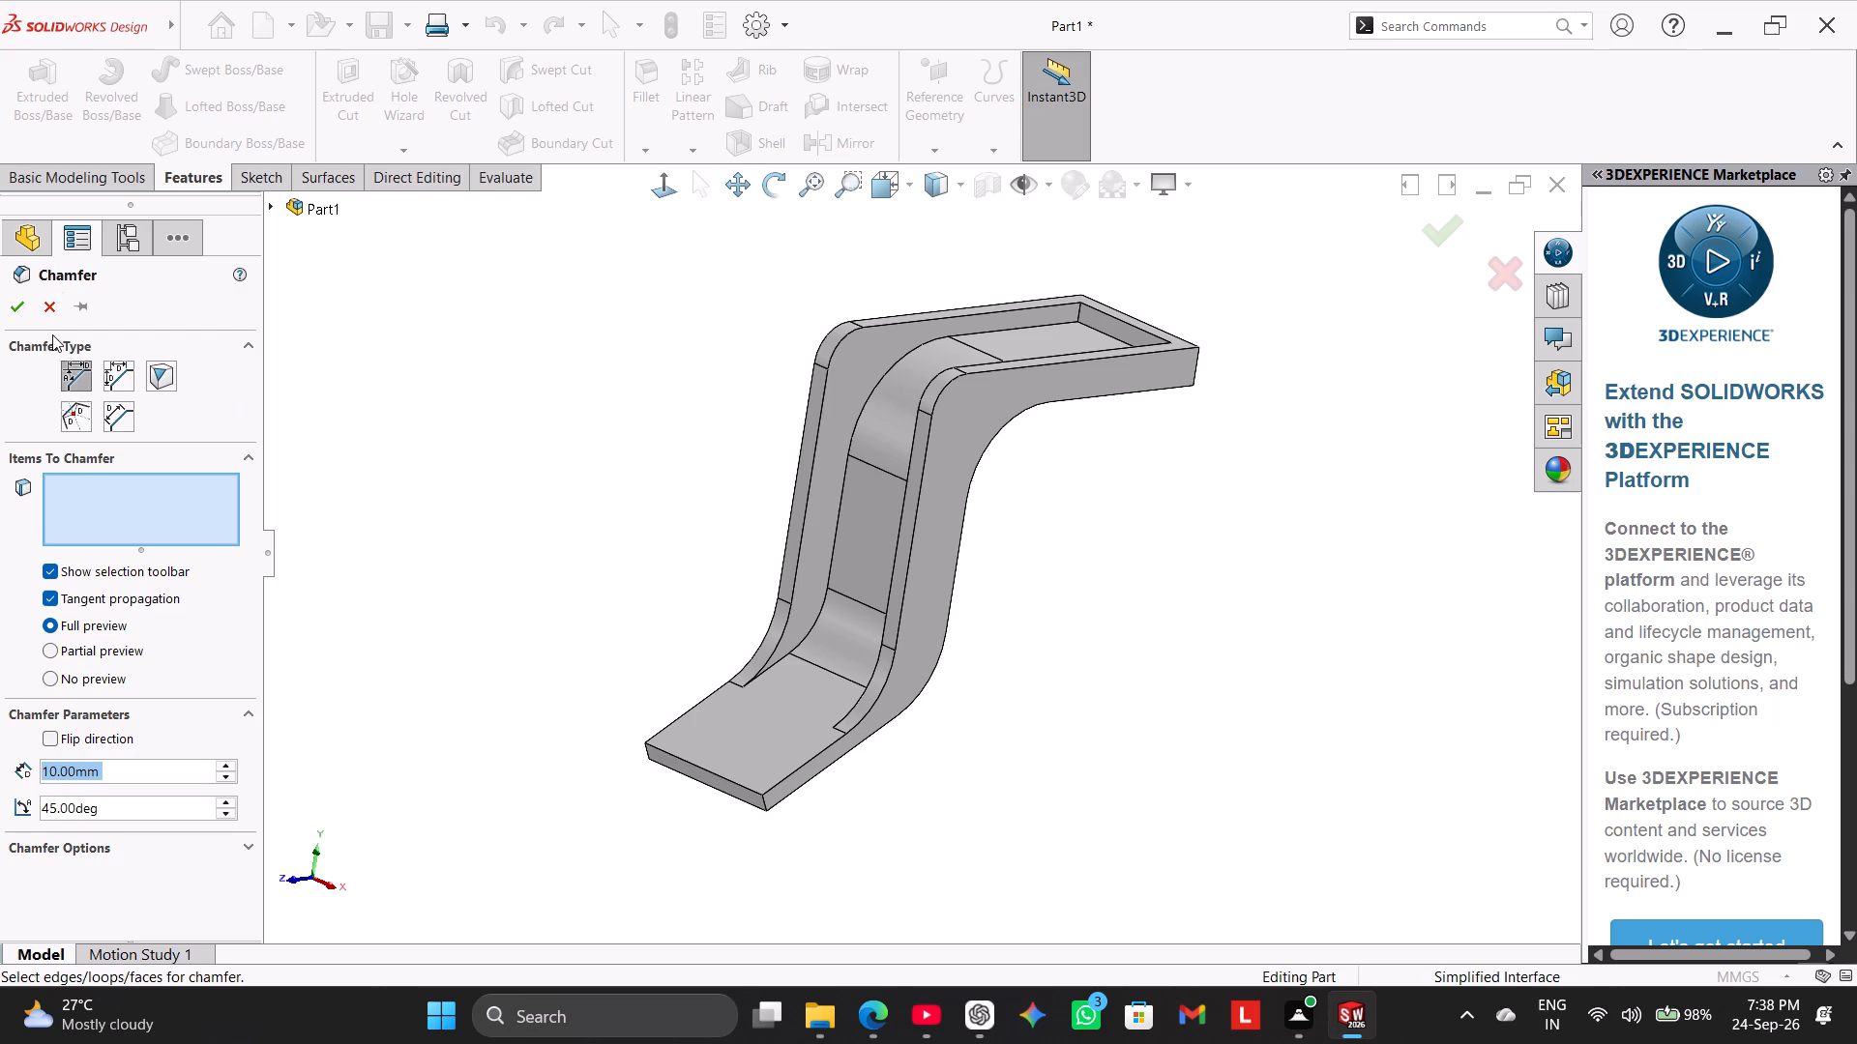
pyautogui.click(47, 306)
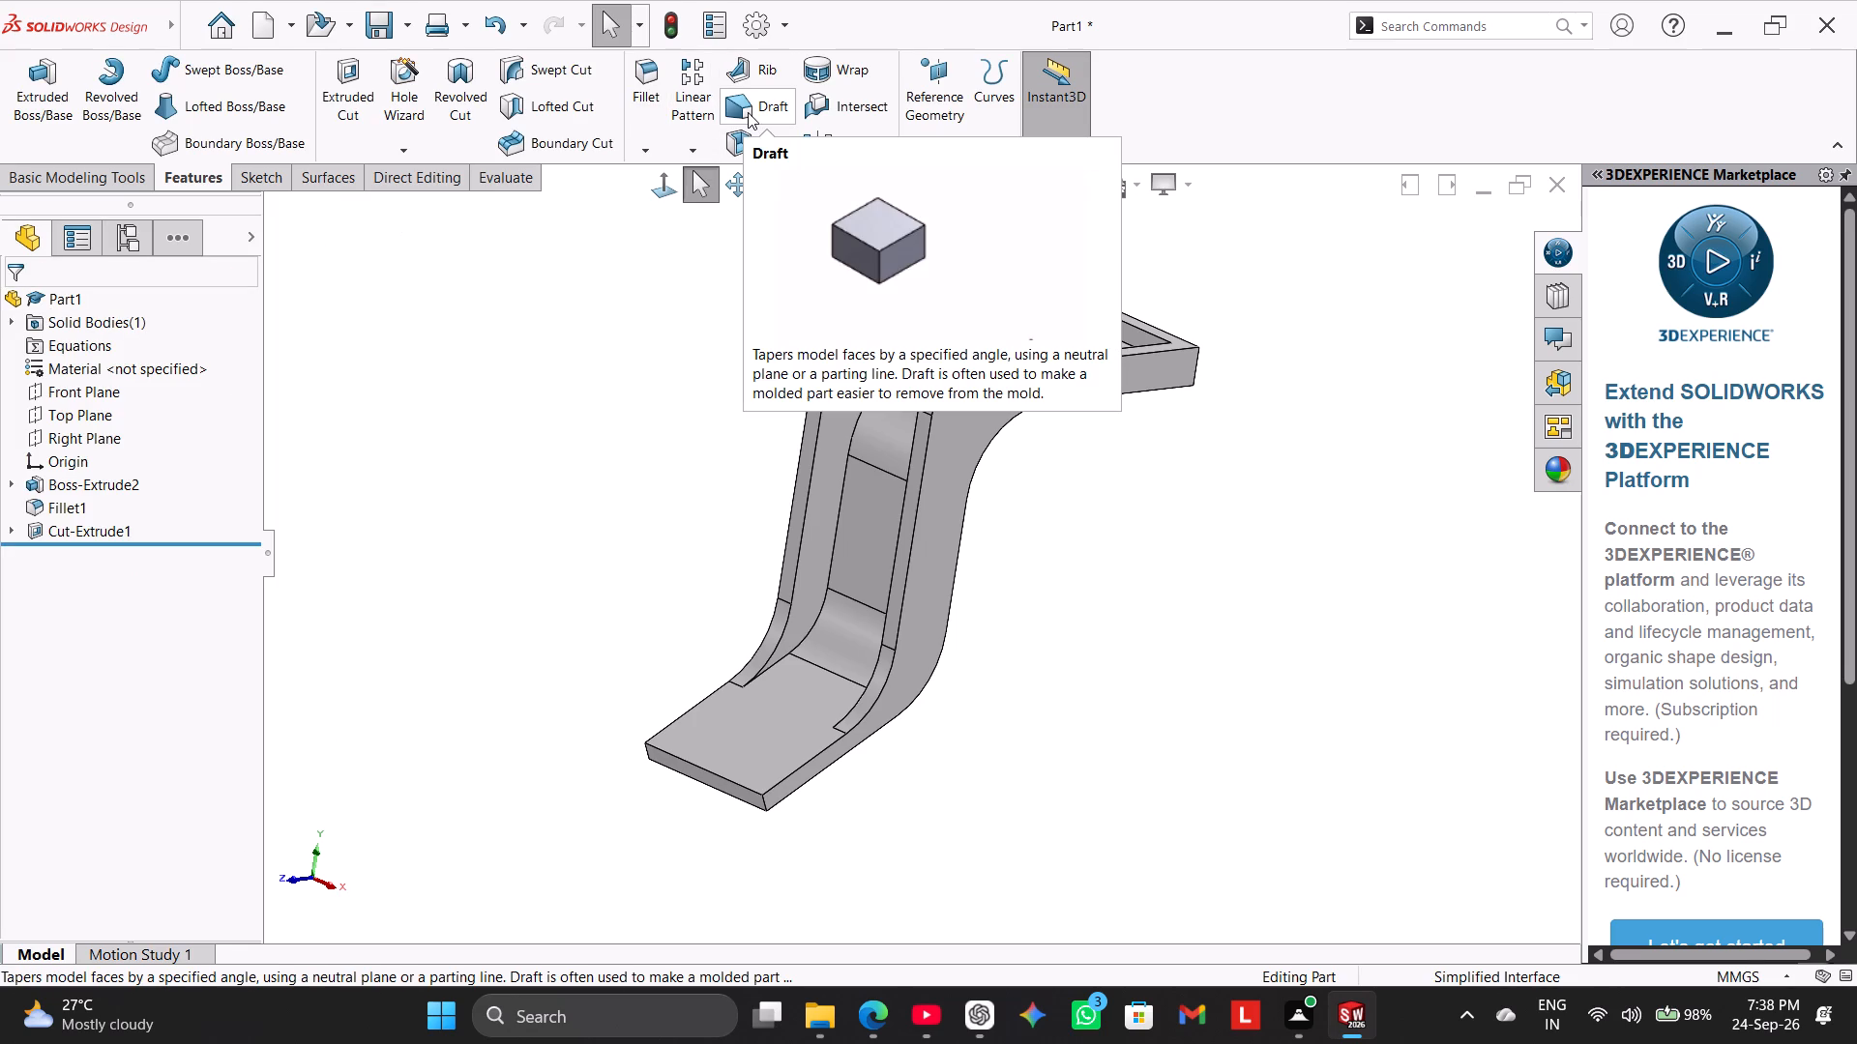
# Try a symmetric Distance Distance chamfer of 32 mm on the lower leg's end face and adjoining side face, and clear the selection.
pyautogui.click(660, 143)
pyautogui.click(683, 201)
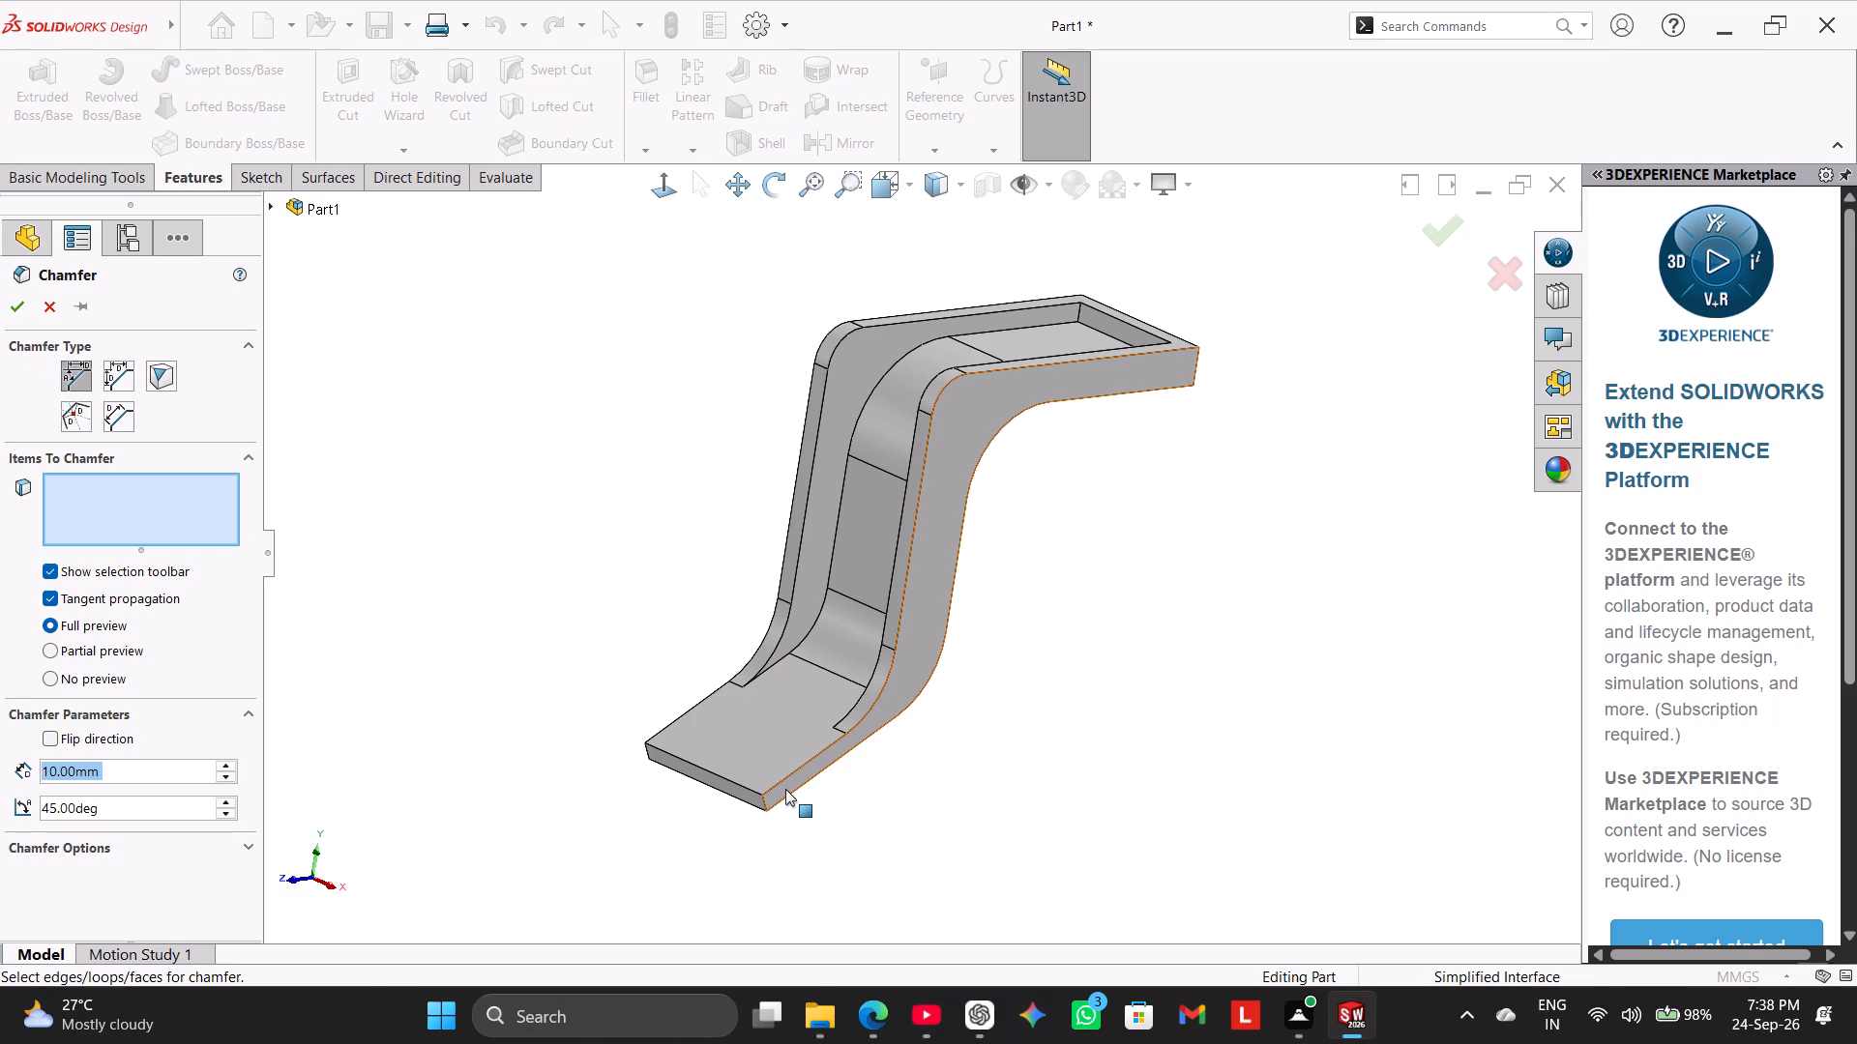
pyautogui.click(736, 788)
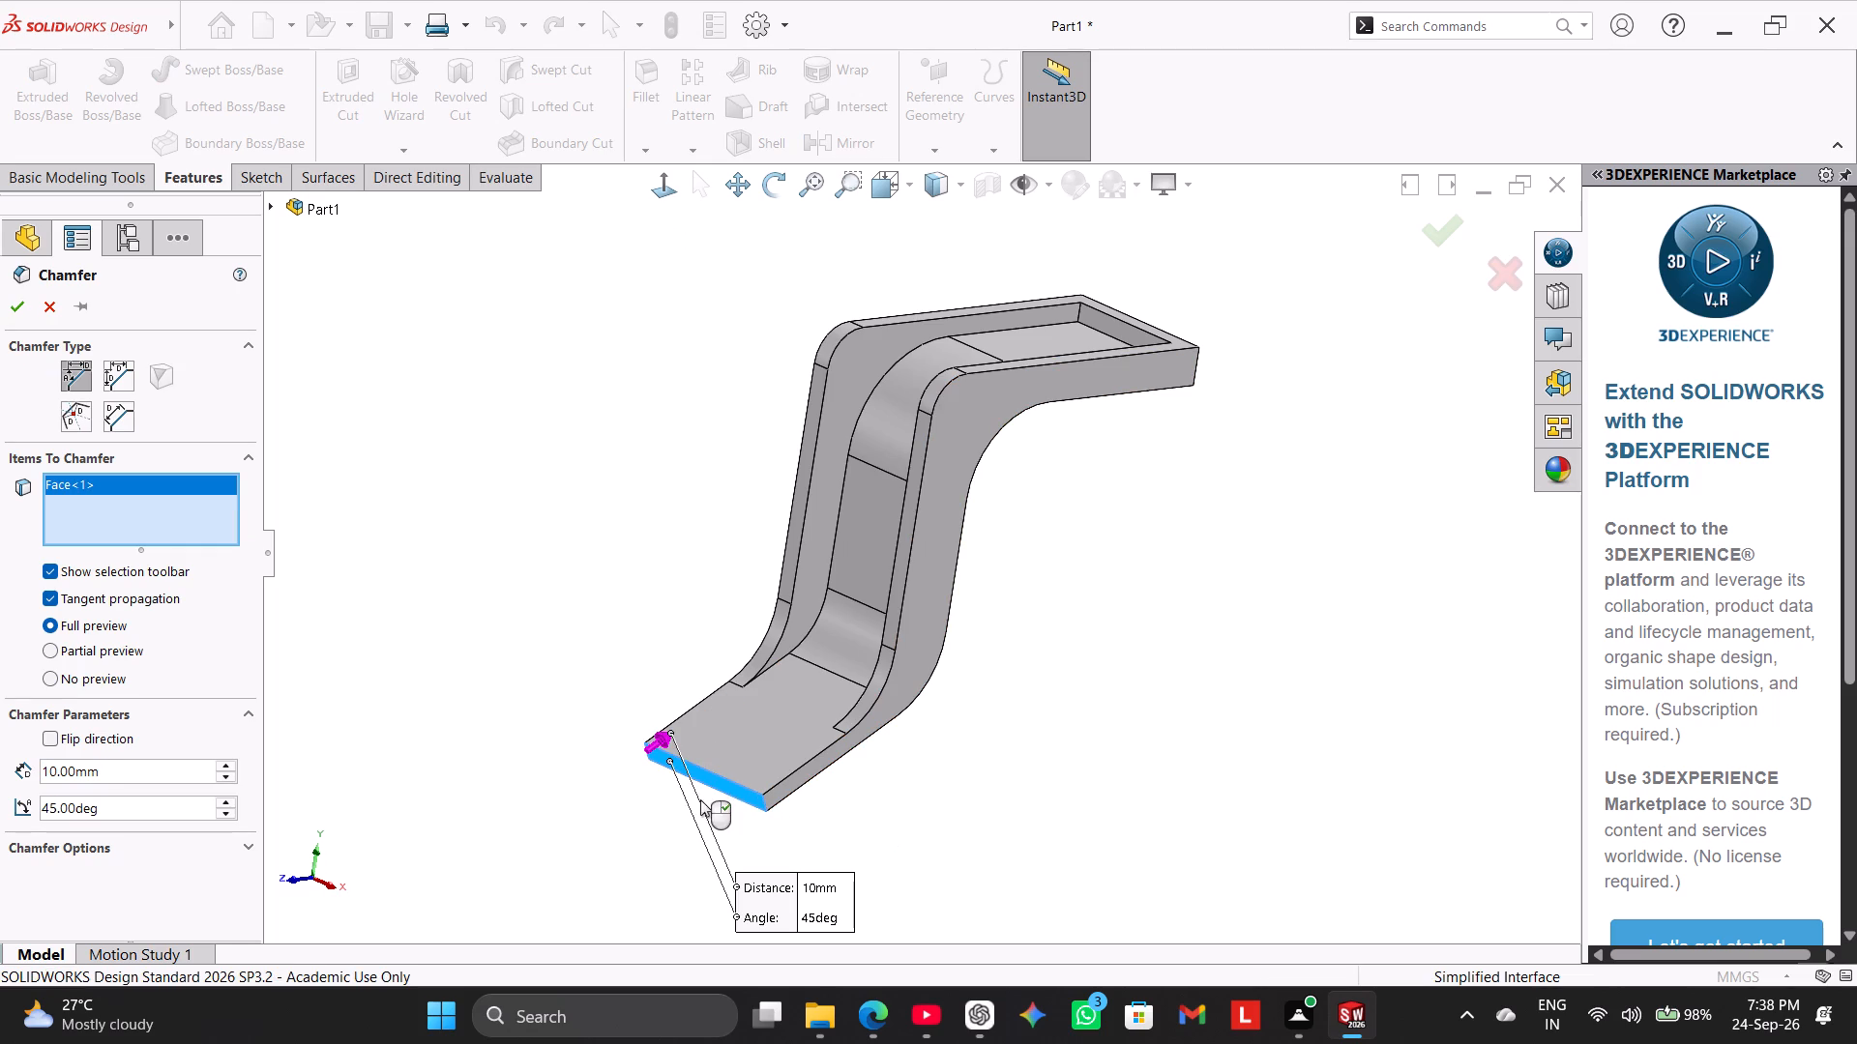
pyautogui.moveTo(605, 692); pyautogui.dragTo(712, 812, button='middle')
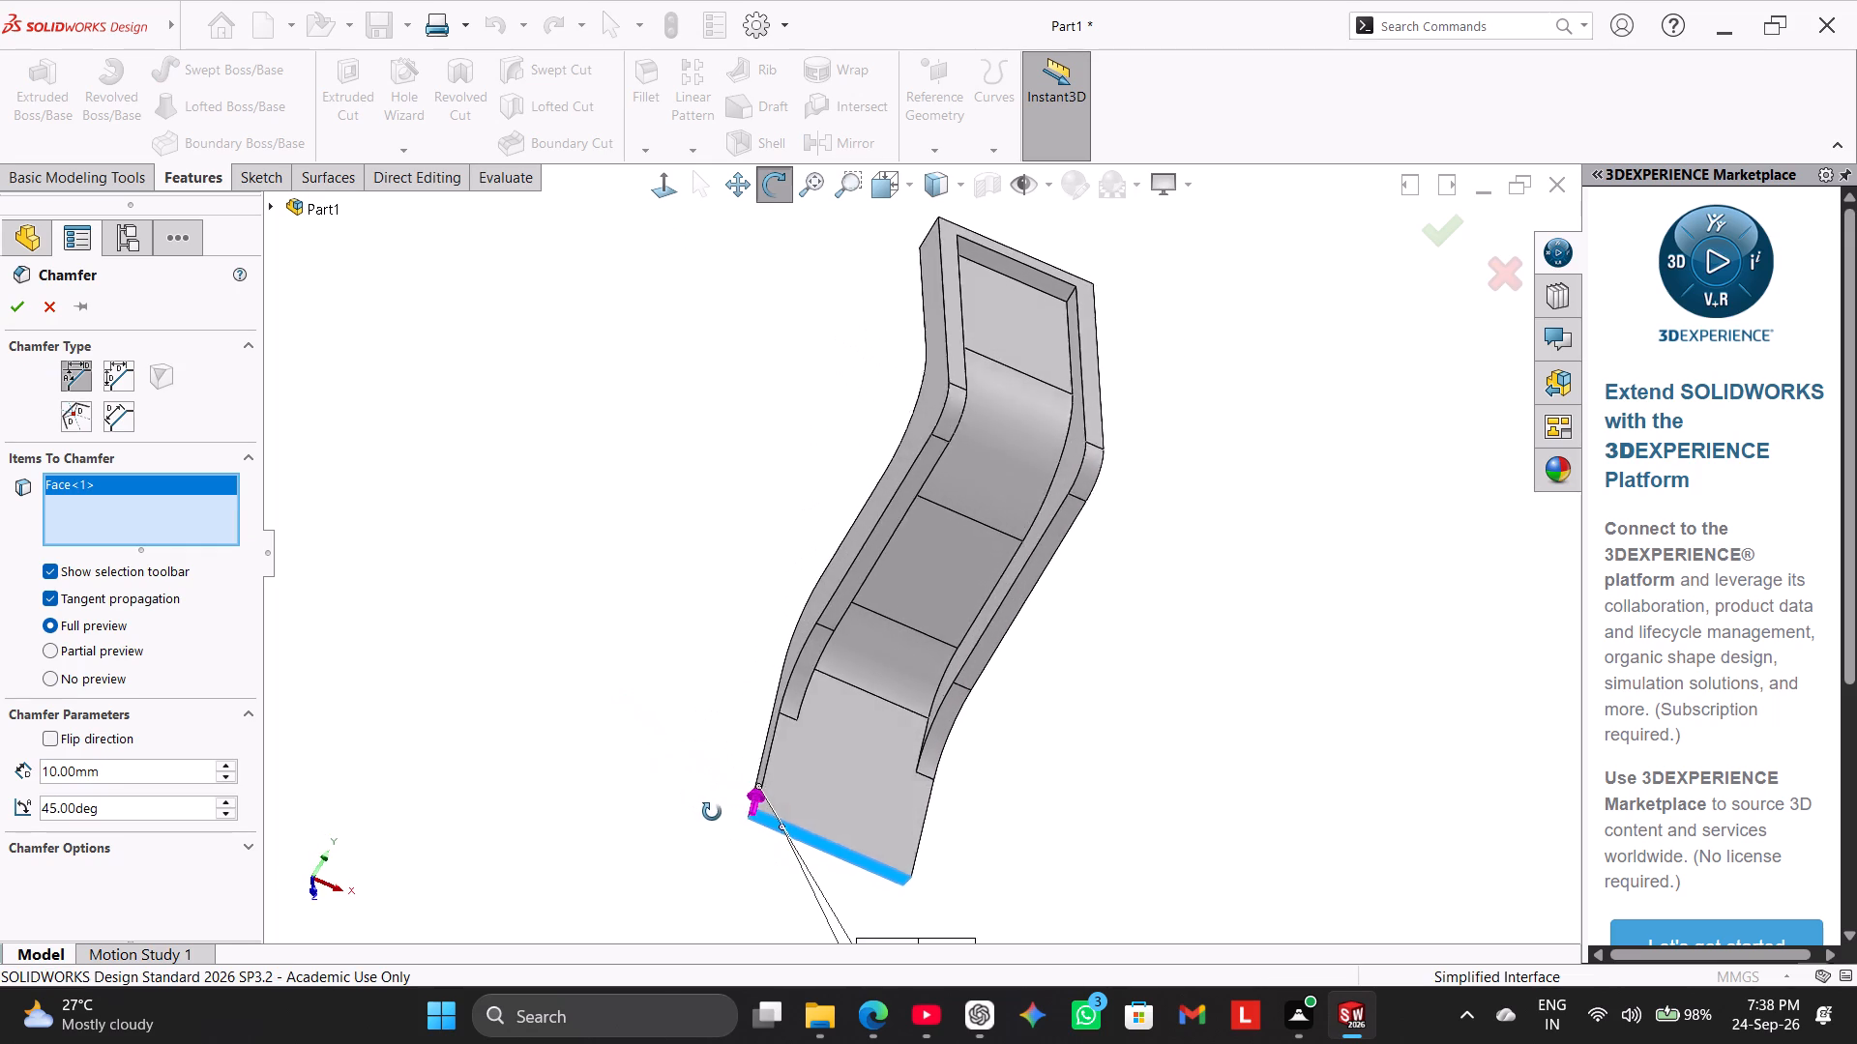
pyautogui.moveTo(712, 812); pyautogui.dragTo(644, 800, button='middle')
pyautogui.moveTo(638, 683); pyautogui.dragTo(653, 696, button='middle')
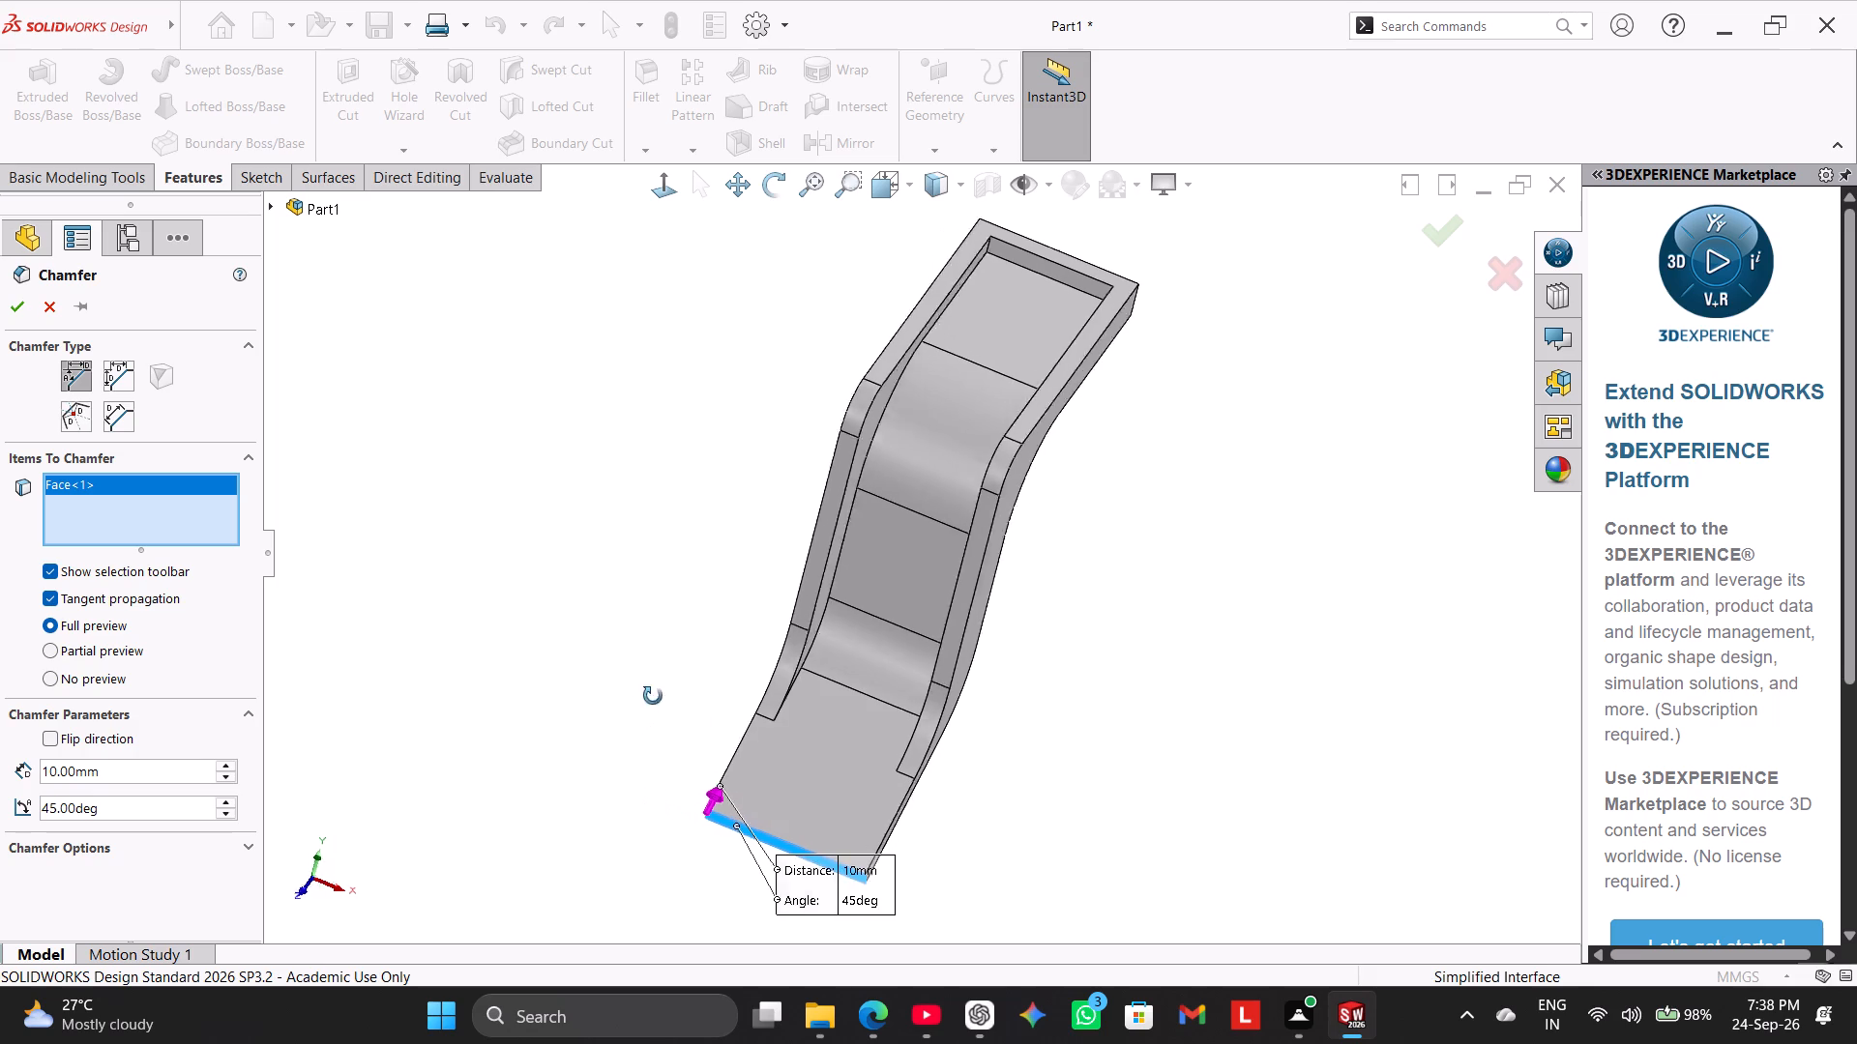
pyautogui.moveTo(653, 696); pyautogui.dragTo(741, 778, button='middle')
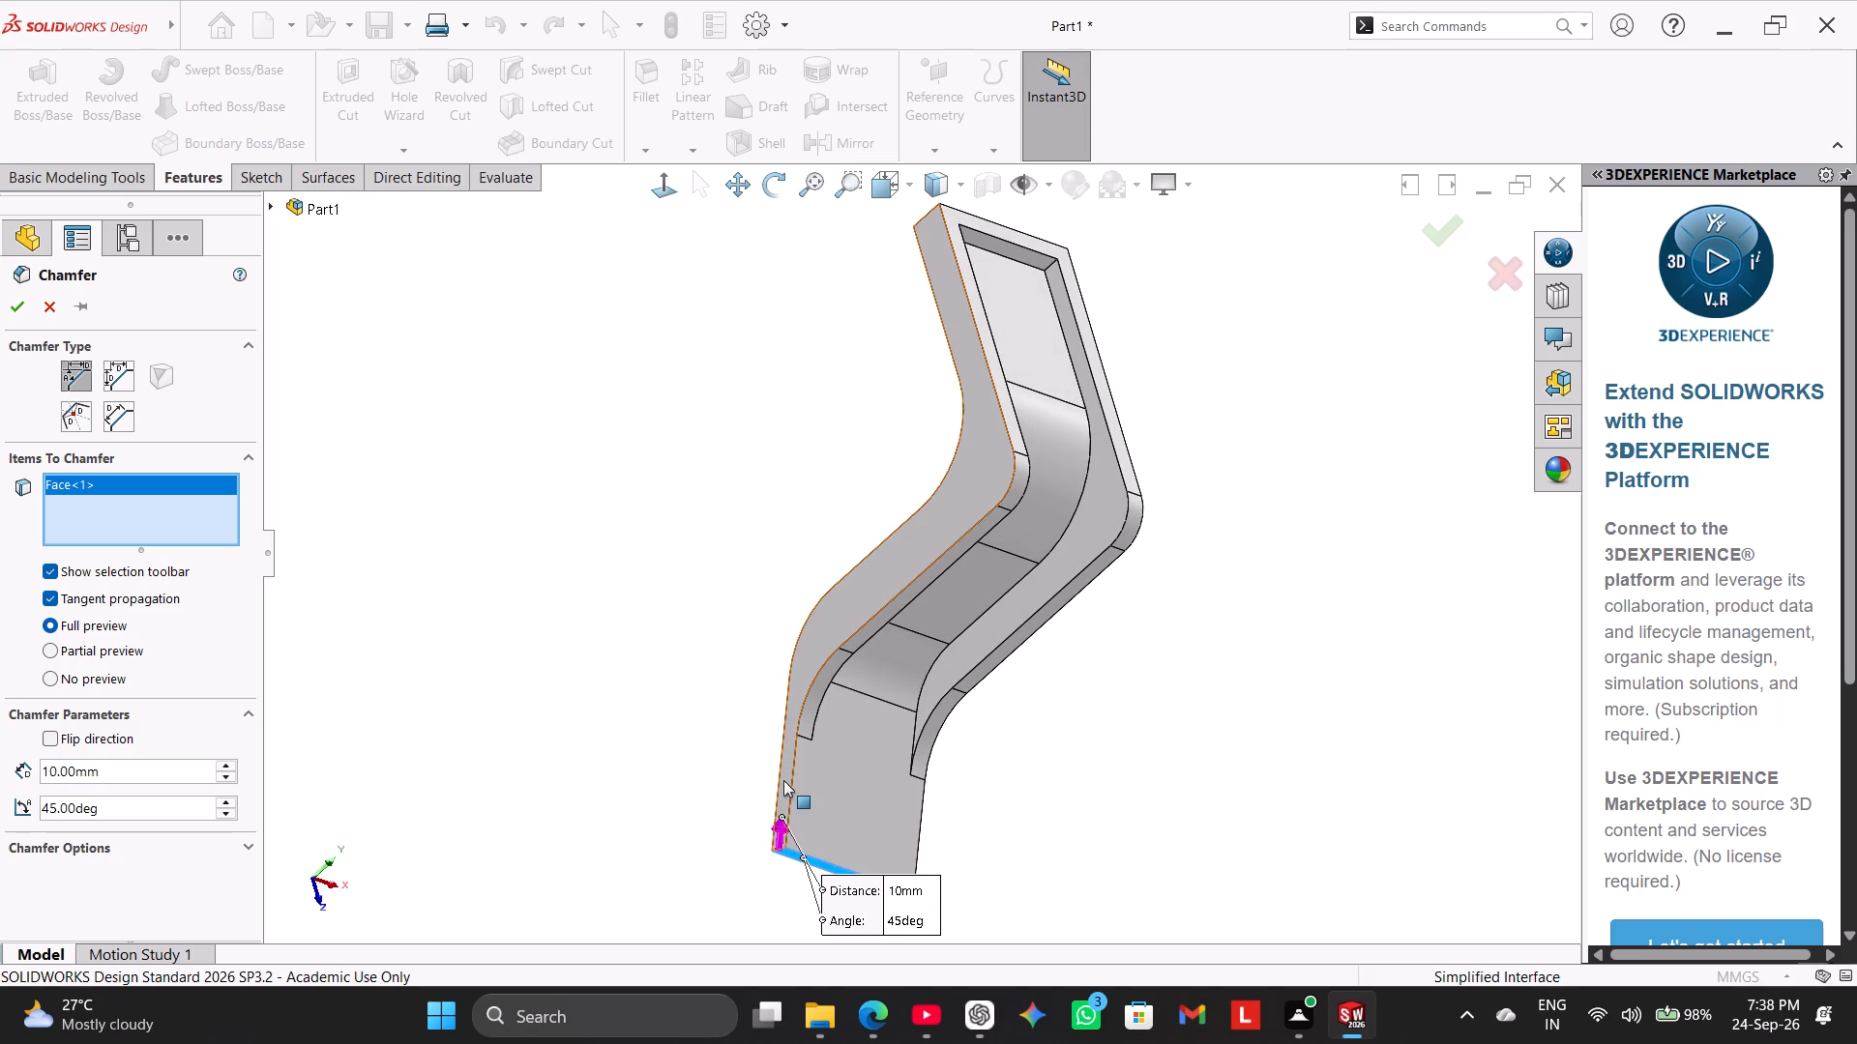
pyautogui.click(783, 780)
pyautogui.moveTo(639, 756); pyautogui.dragTo(541, 628, button='middle')
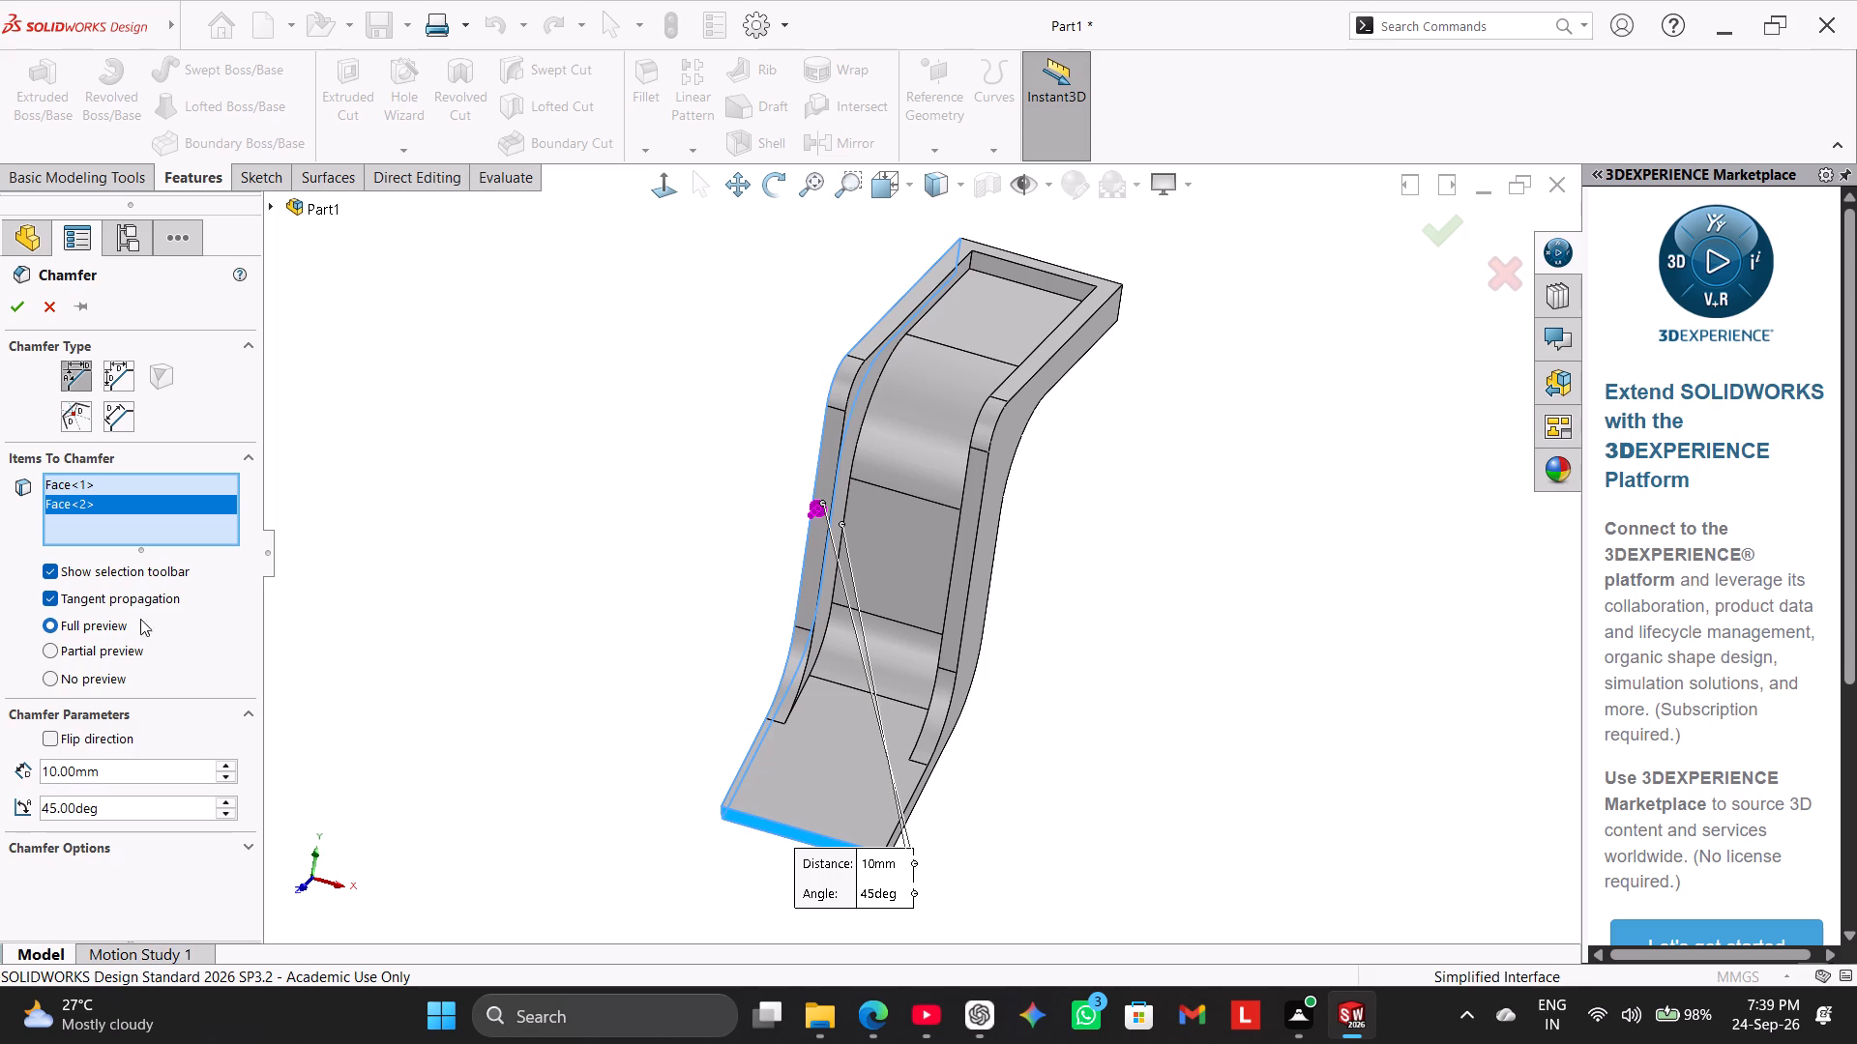
pyautogui.click(117, 374)
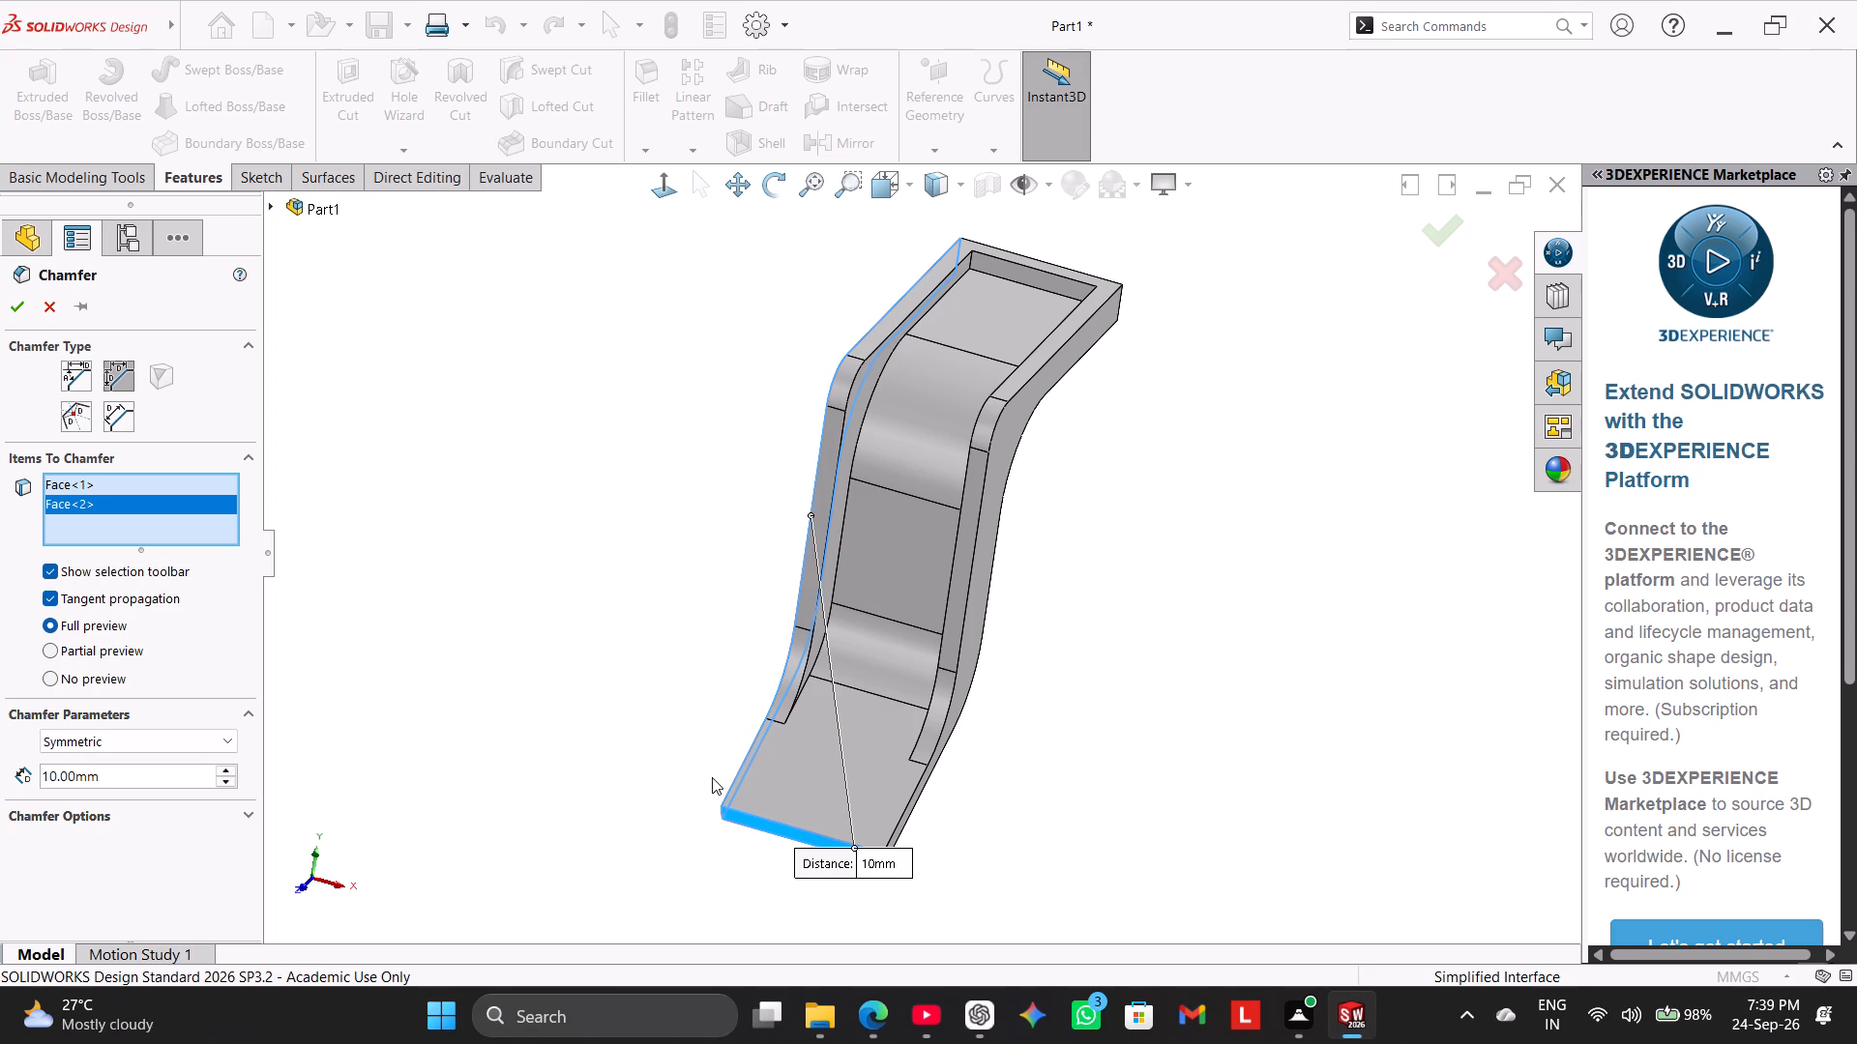
pyautogui.doubleClick(113, 785)
pyautogui.write('32')
pyautogui.press('Return')
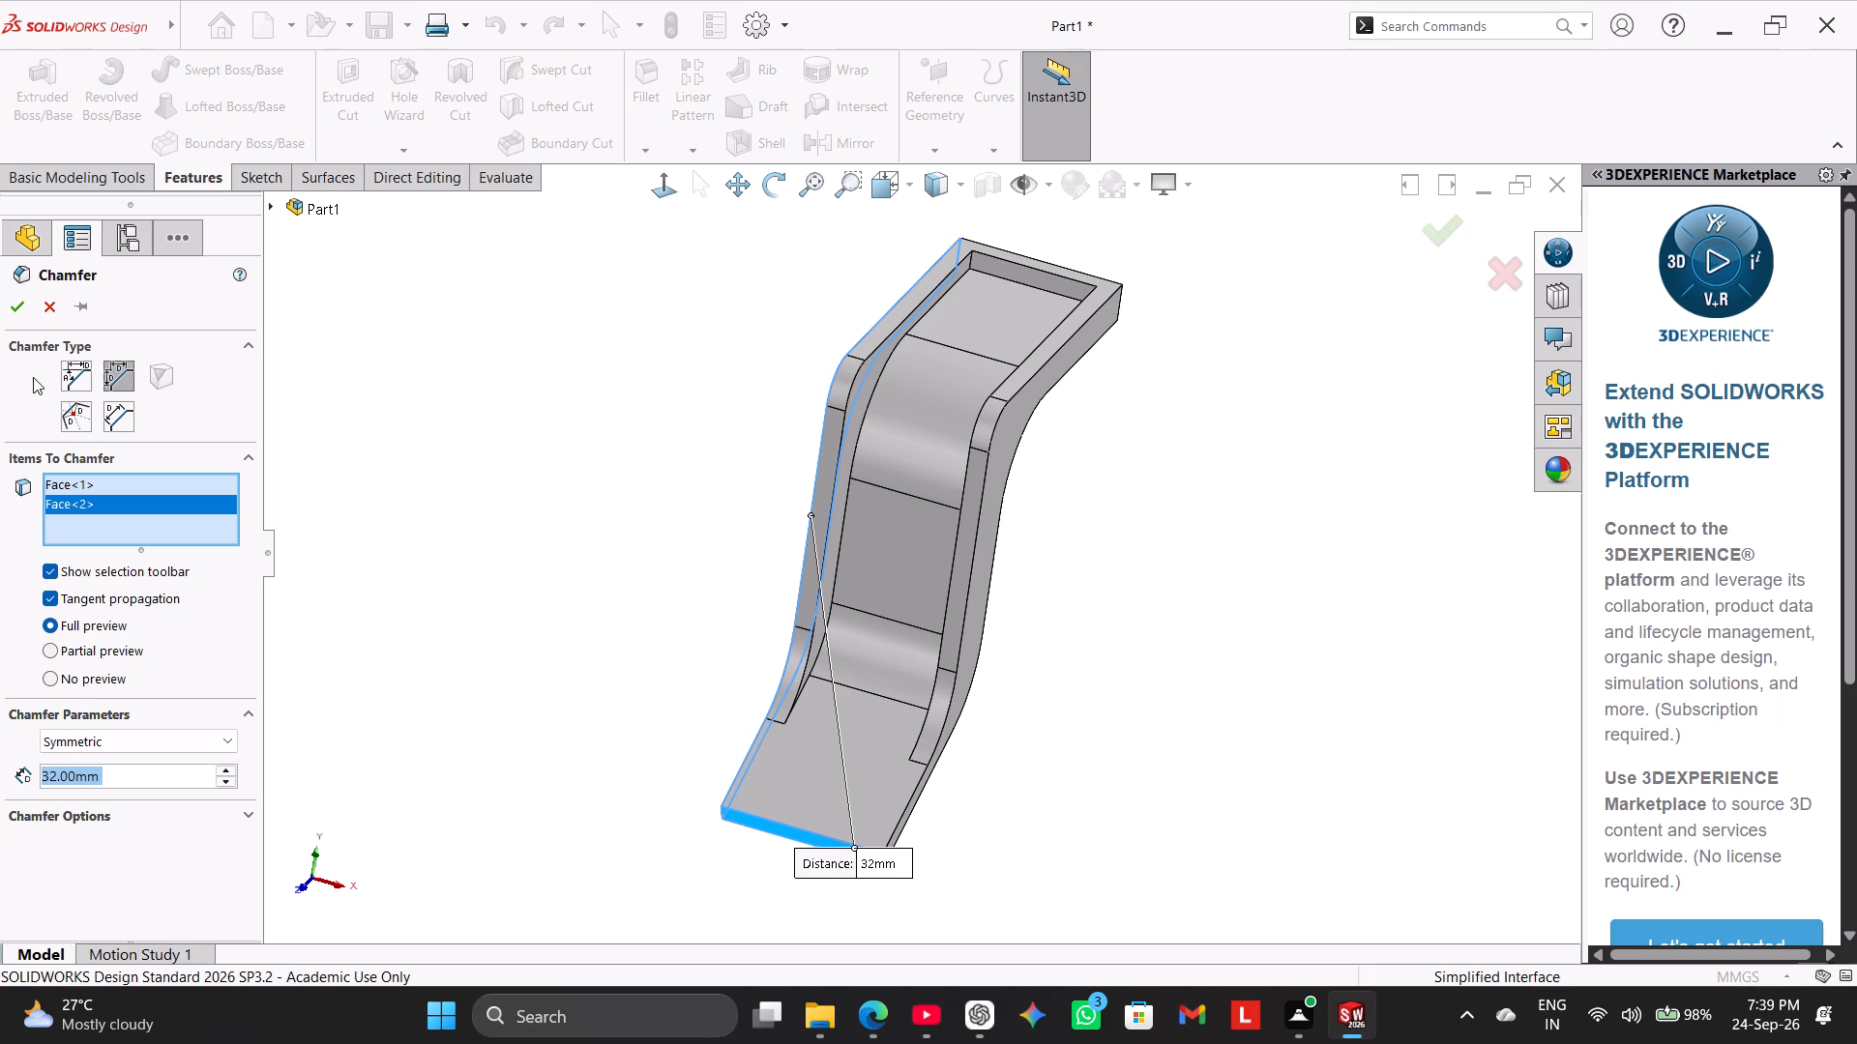
pyautogui.click(15, 318)
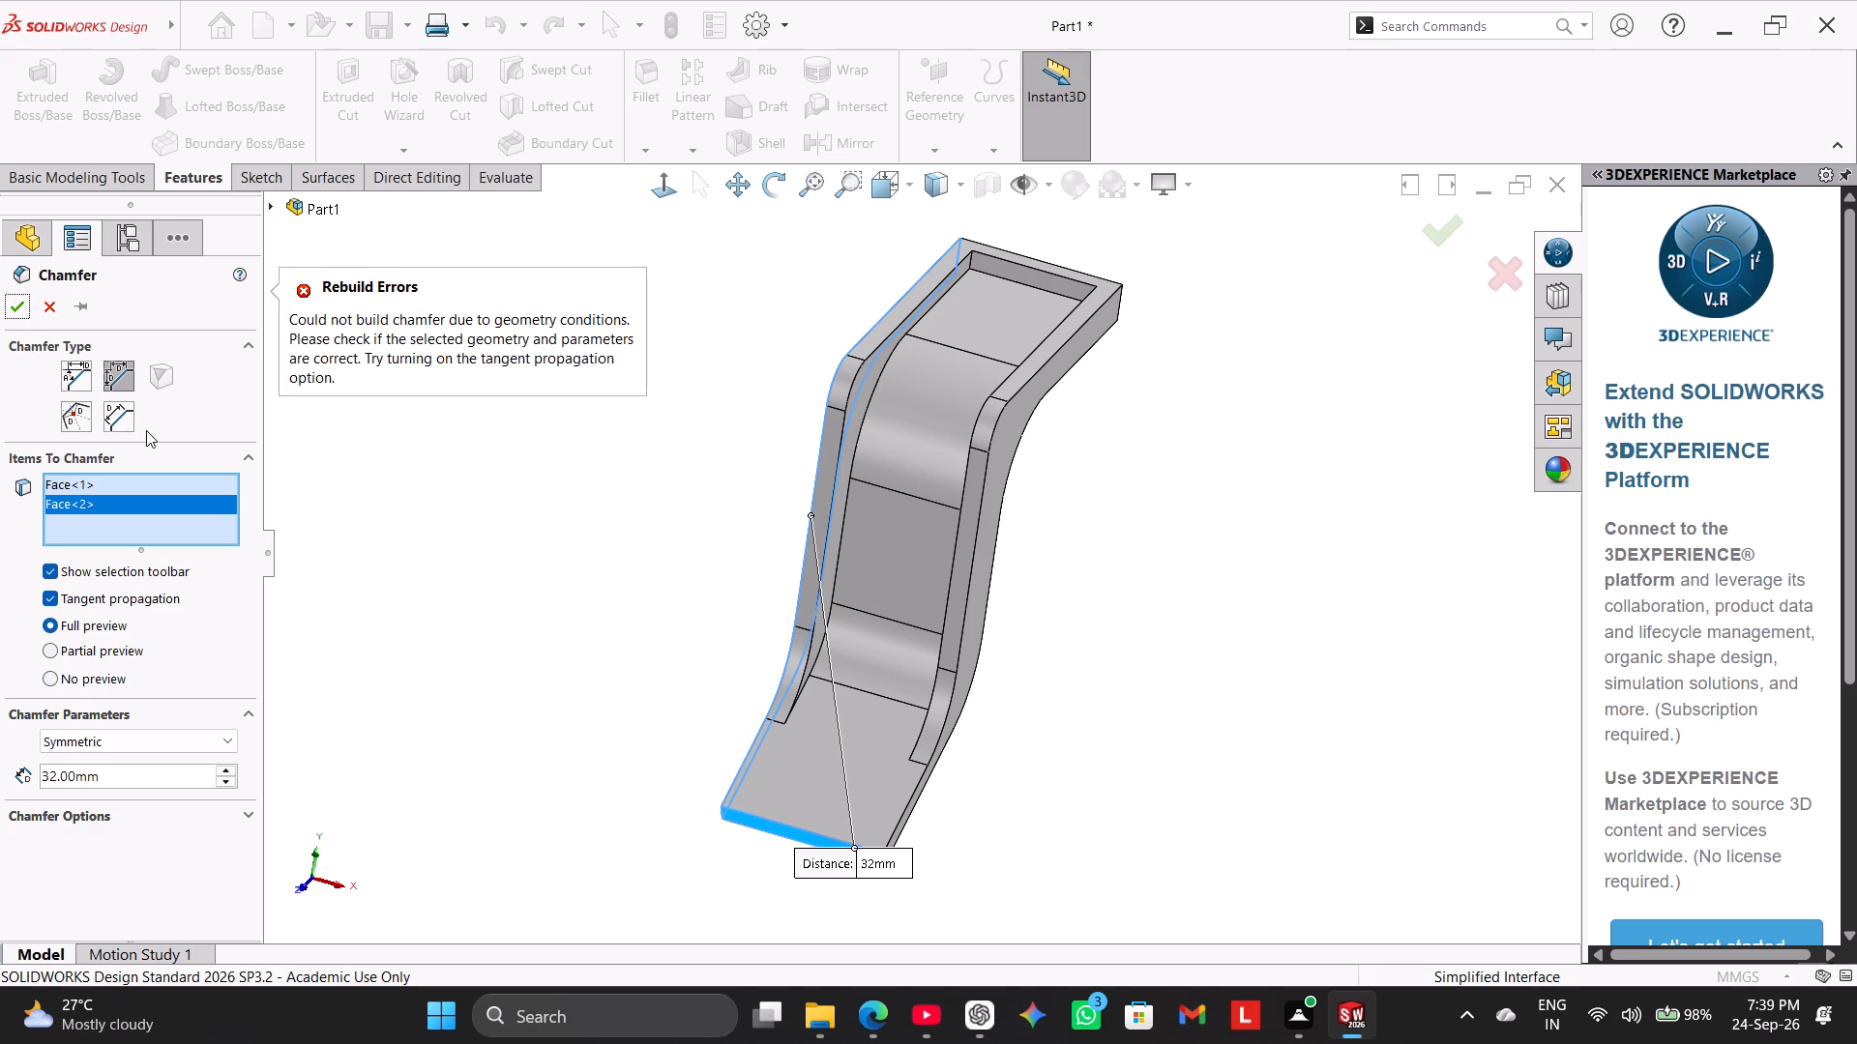
pyautogui.rightClick(165, 496)
pyautogui.click(213, 505)
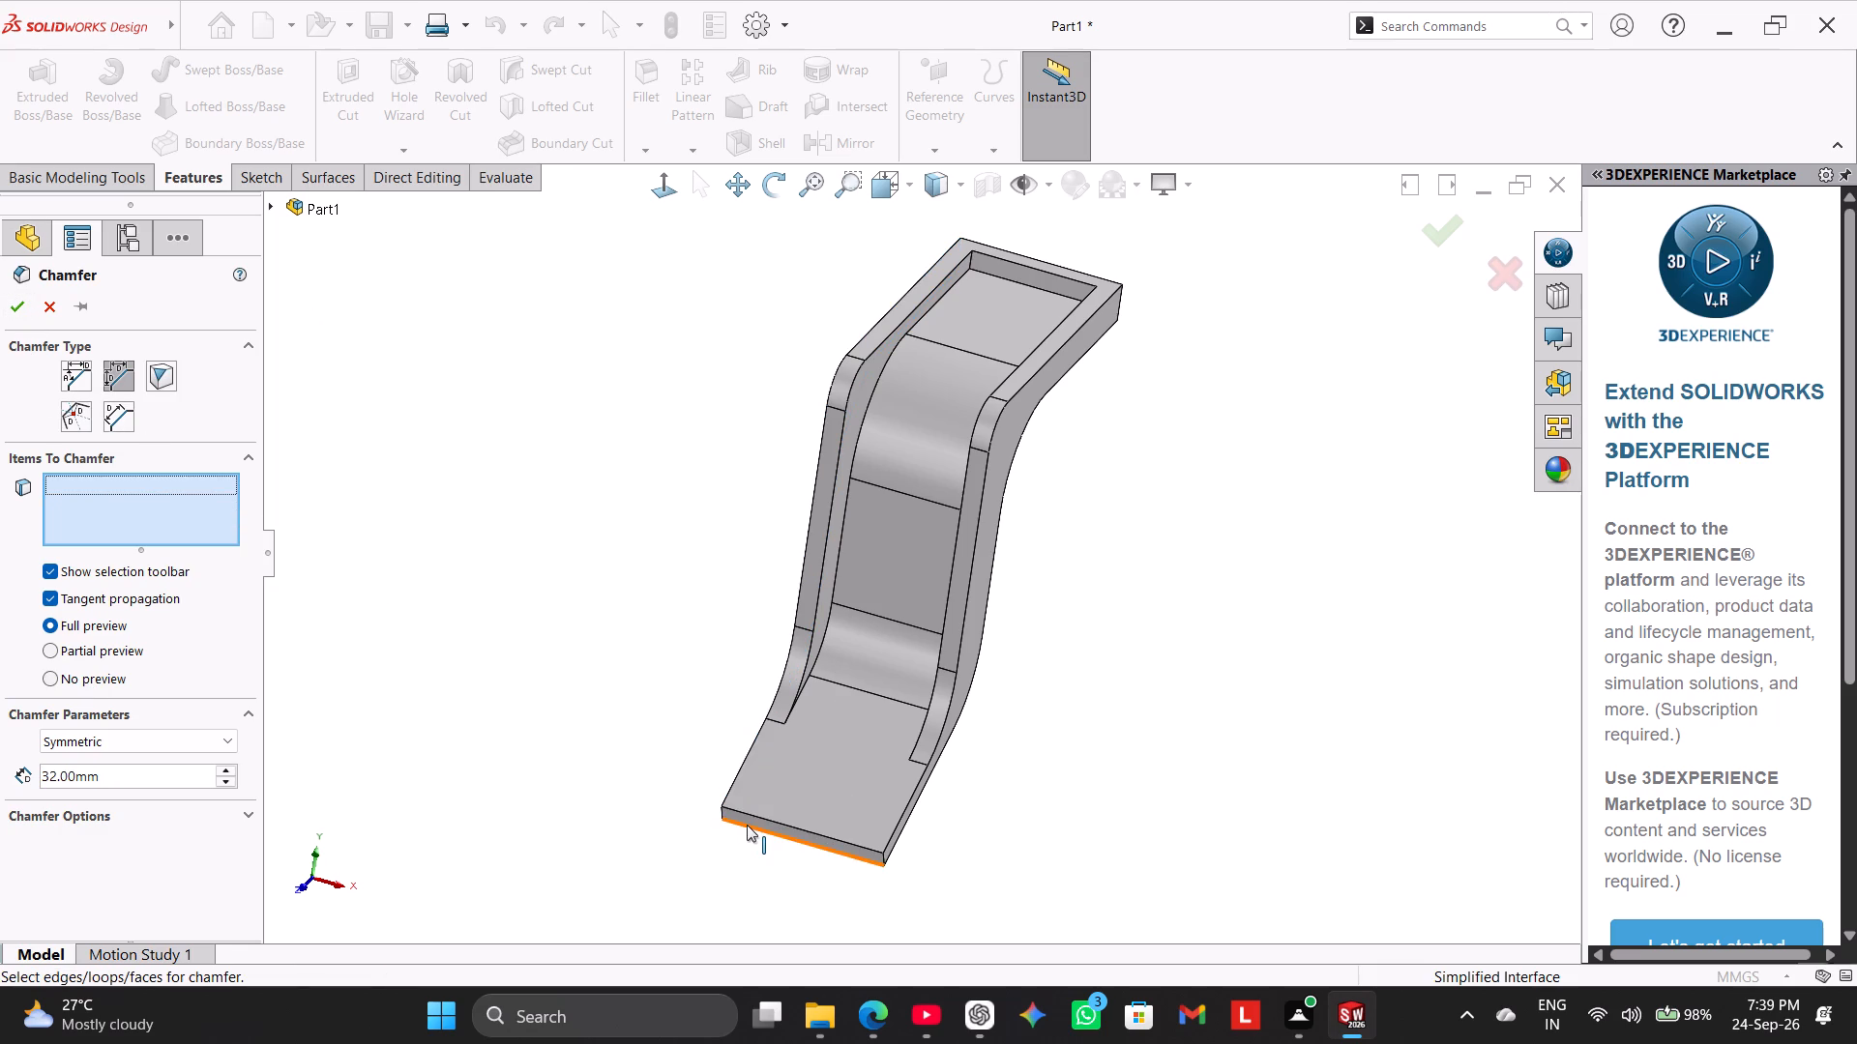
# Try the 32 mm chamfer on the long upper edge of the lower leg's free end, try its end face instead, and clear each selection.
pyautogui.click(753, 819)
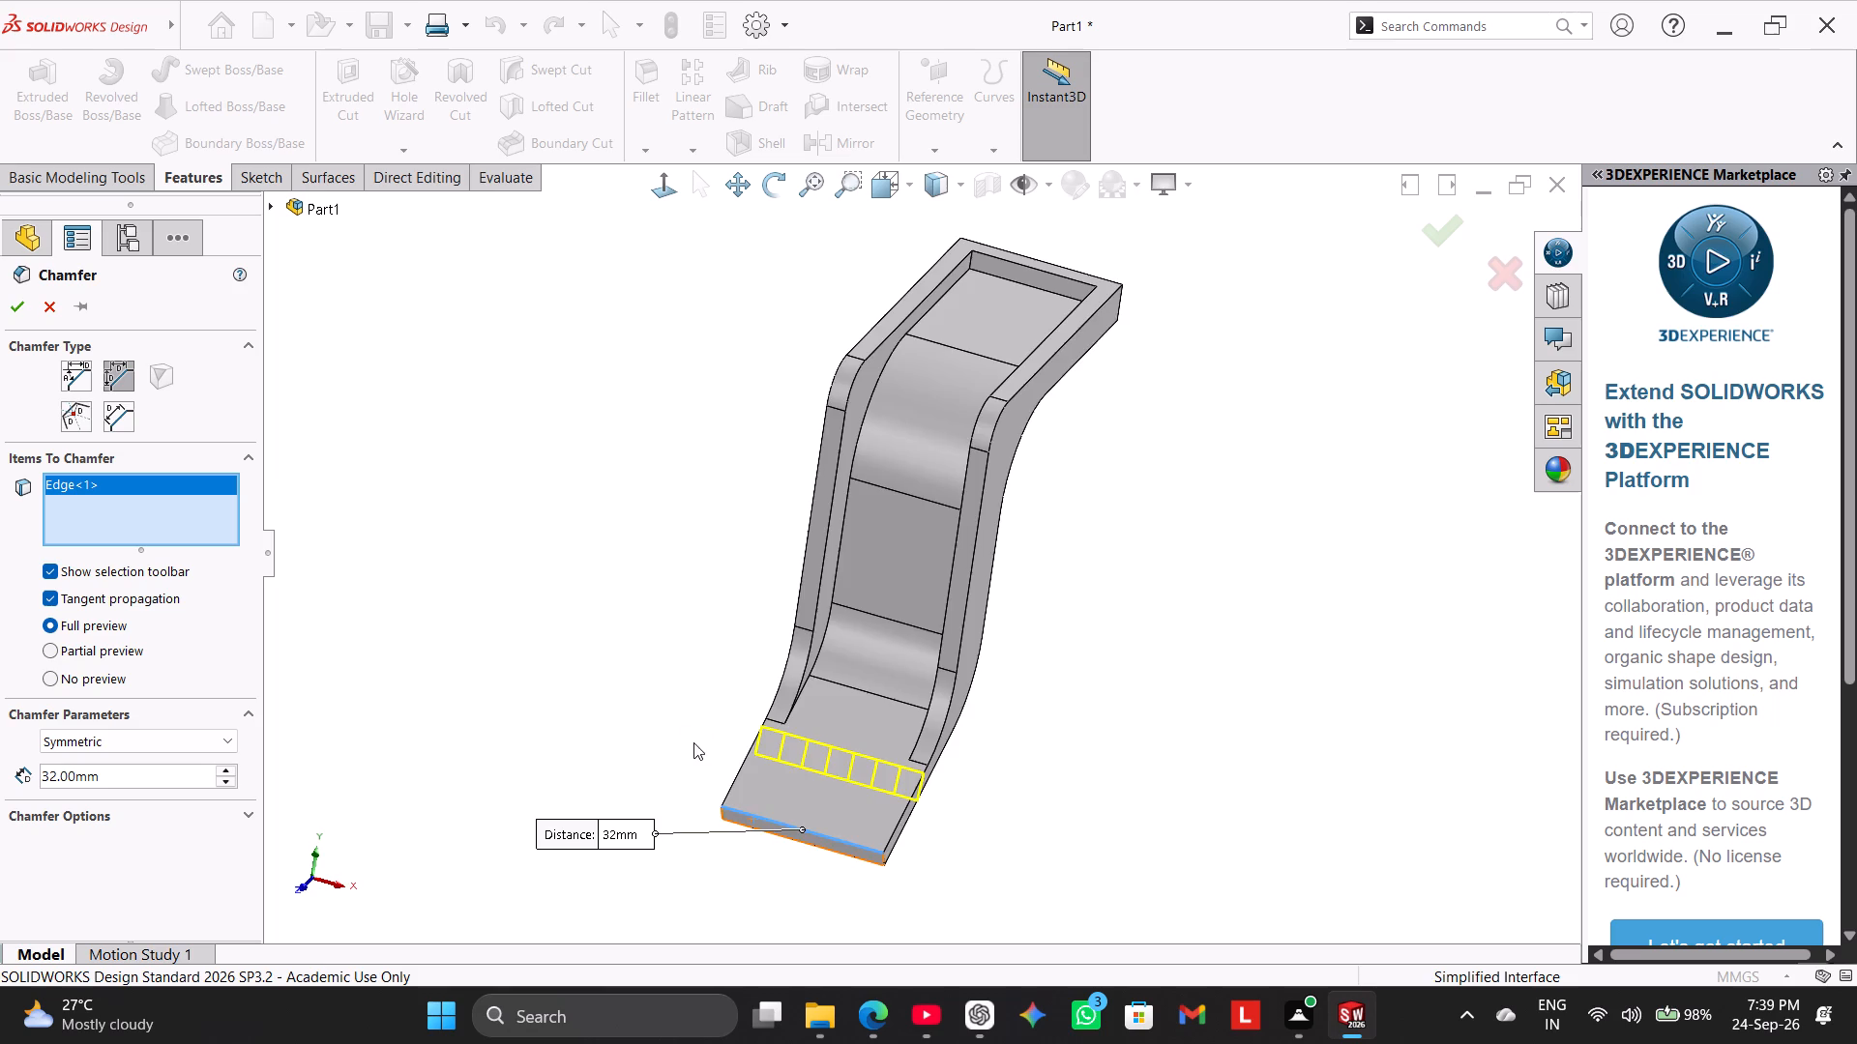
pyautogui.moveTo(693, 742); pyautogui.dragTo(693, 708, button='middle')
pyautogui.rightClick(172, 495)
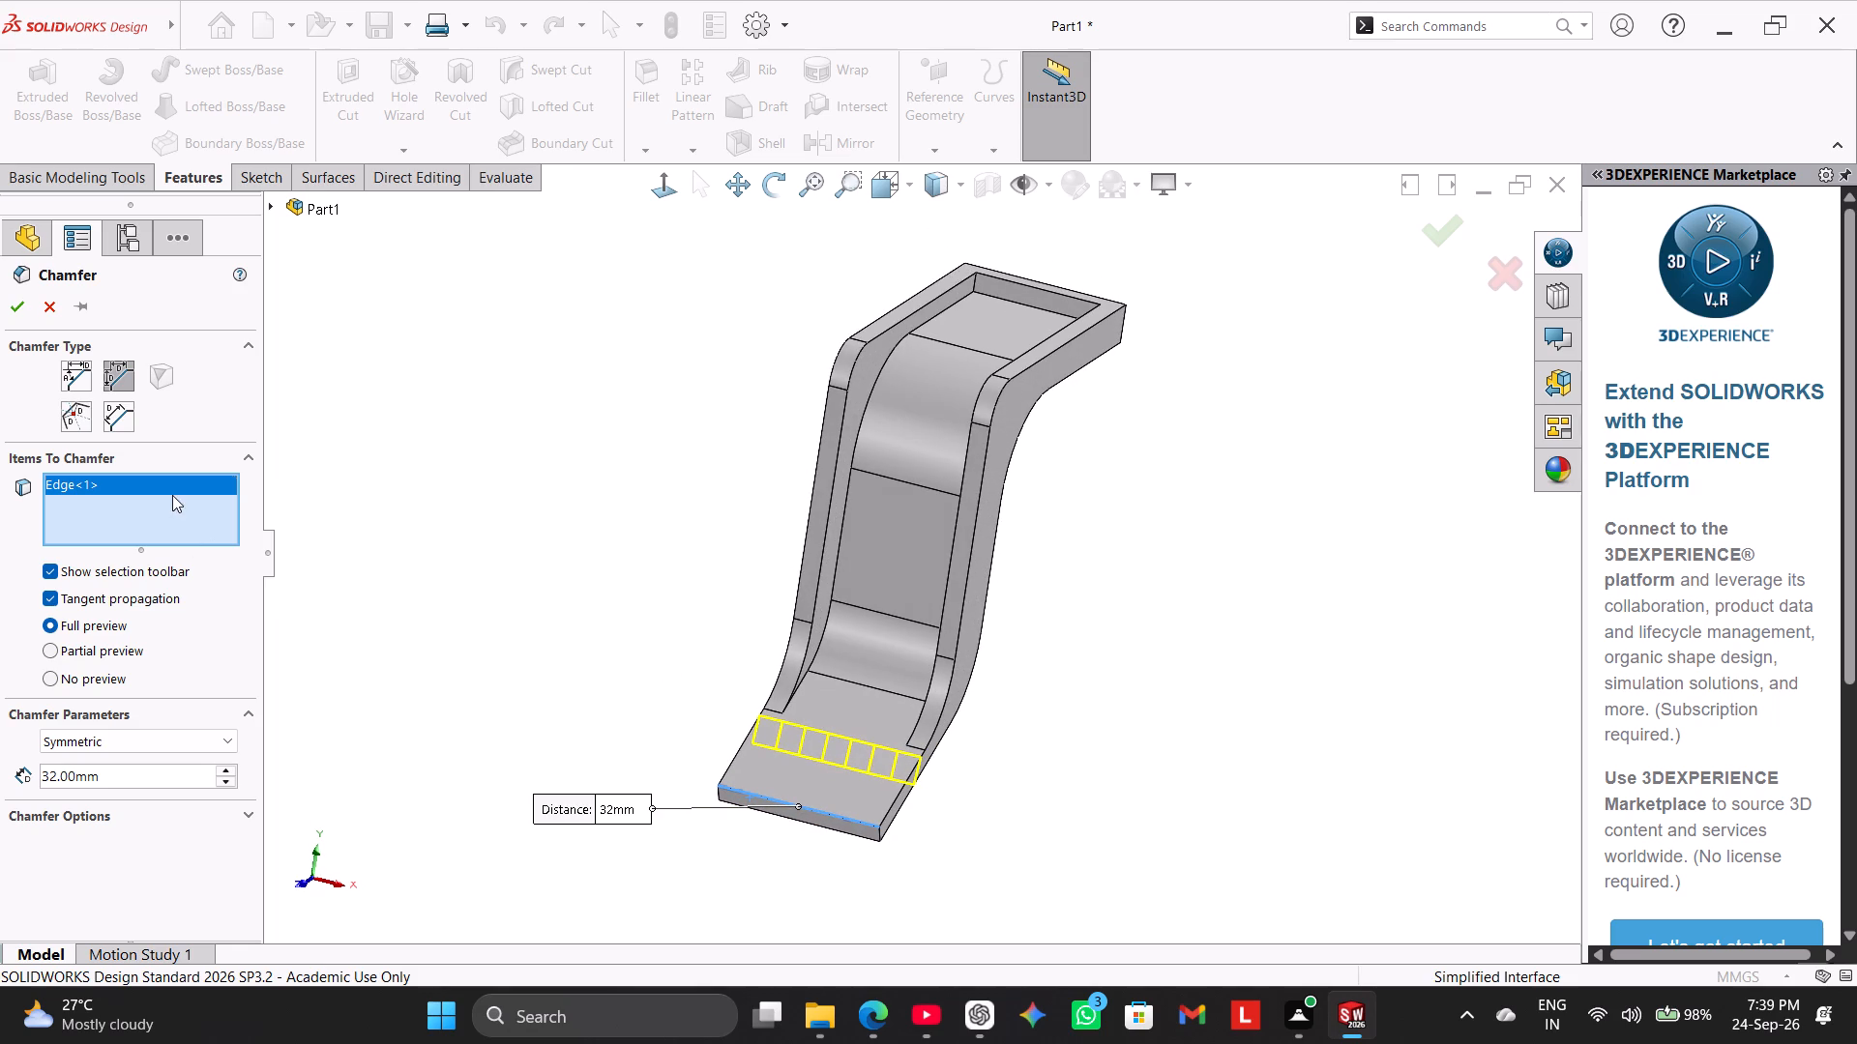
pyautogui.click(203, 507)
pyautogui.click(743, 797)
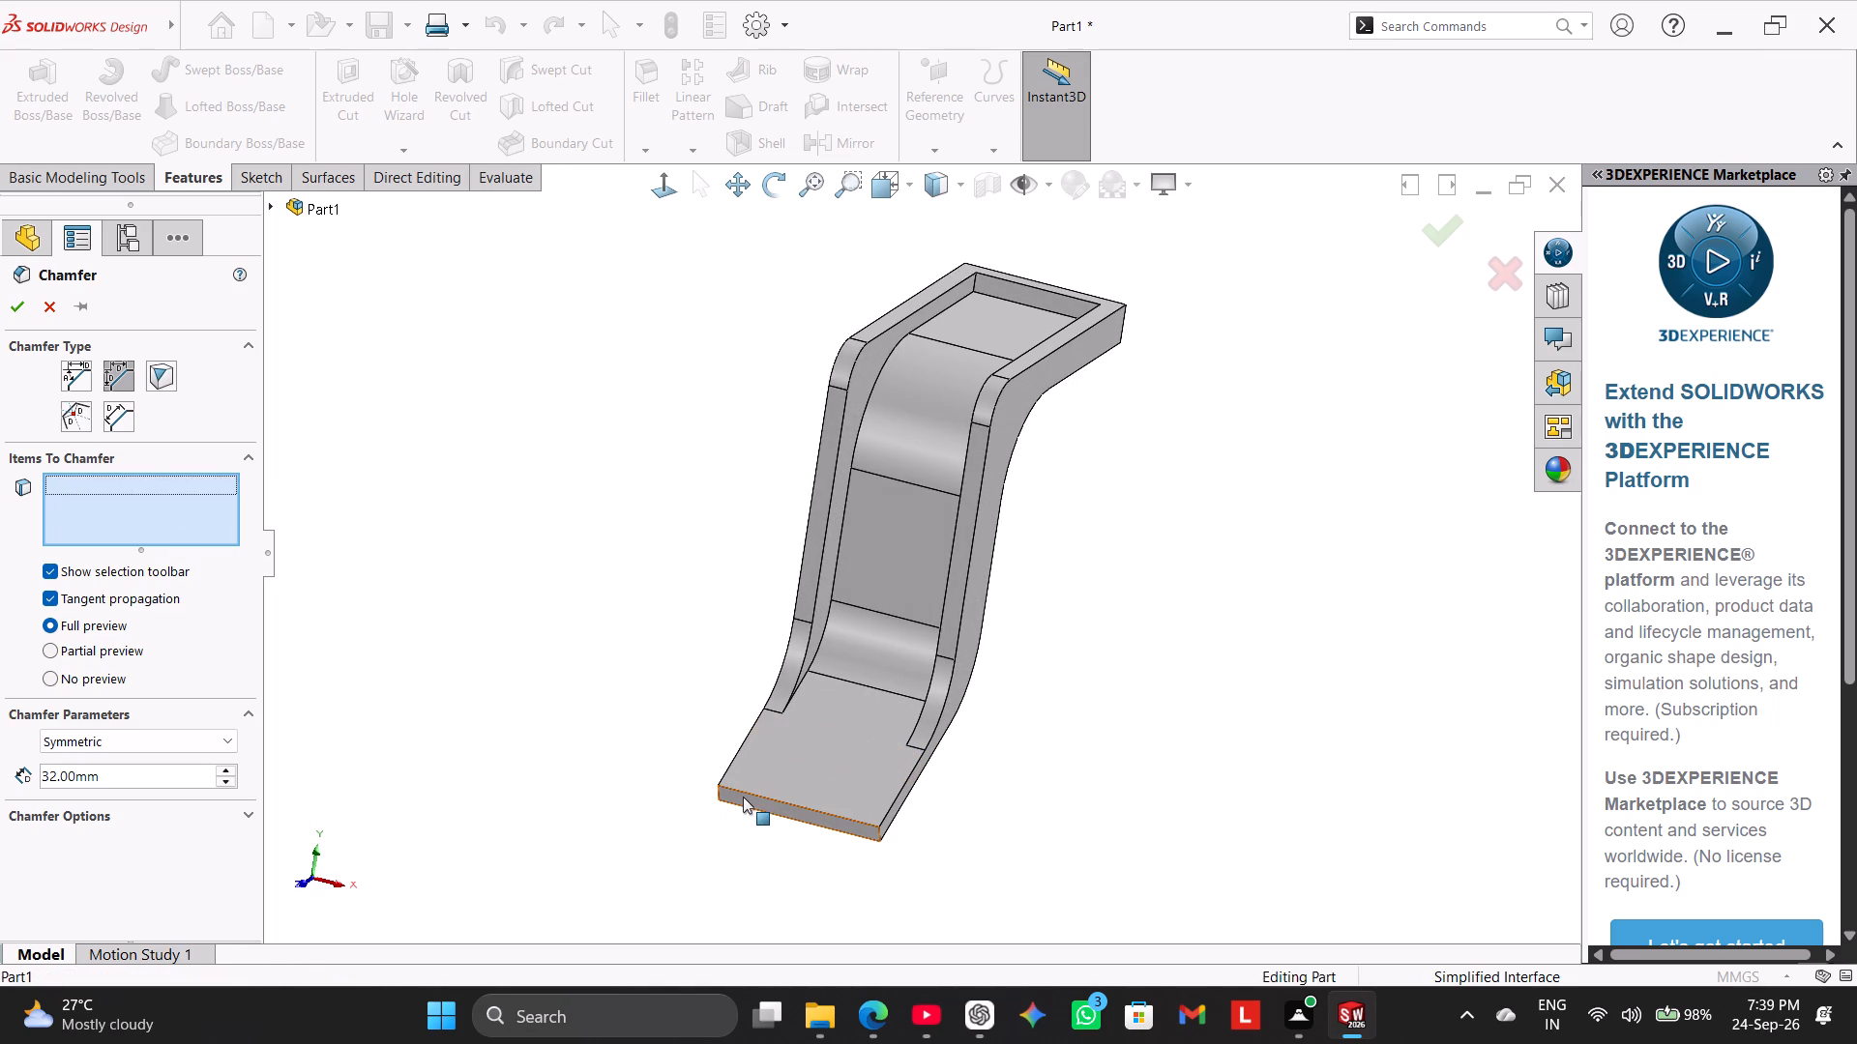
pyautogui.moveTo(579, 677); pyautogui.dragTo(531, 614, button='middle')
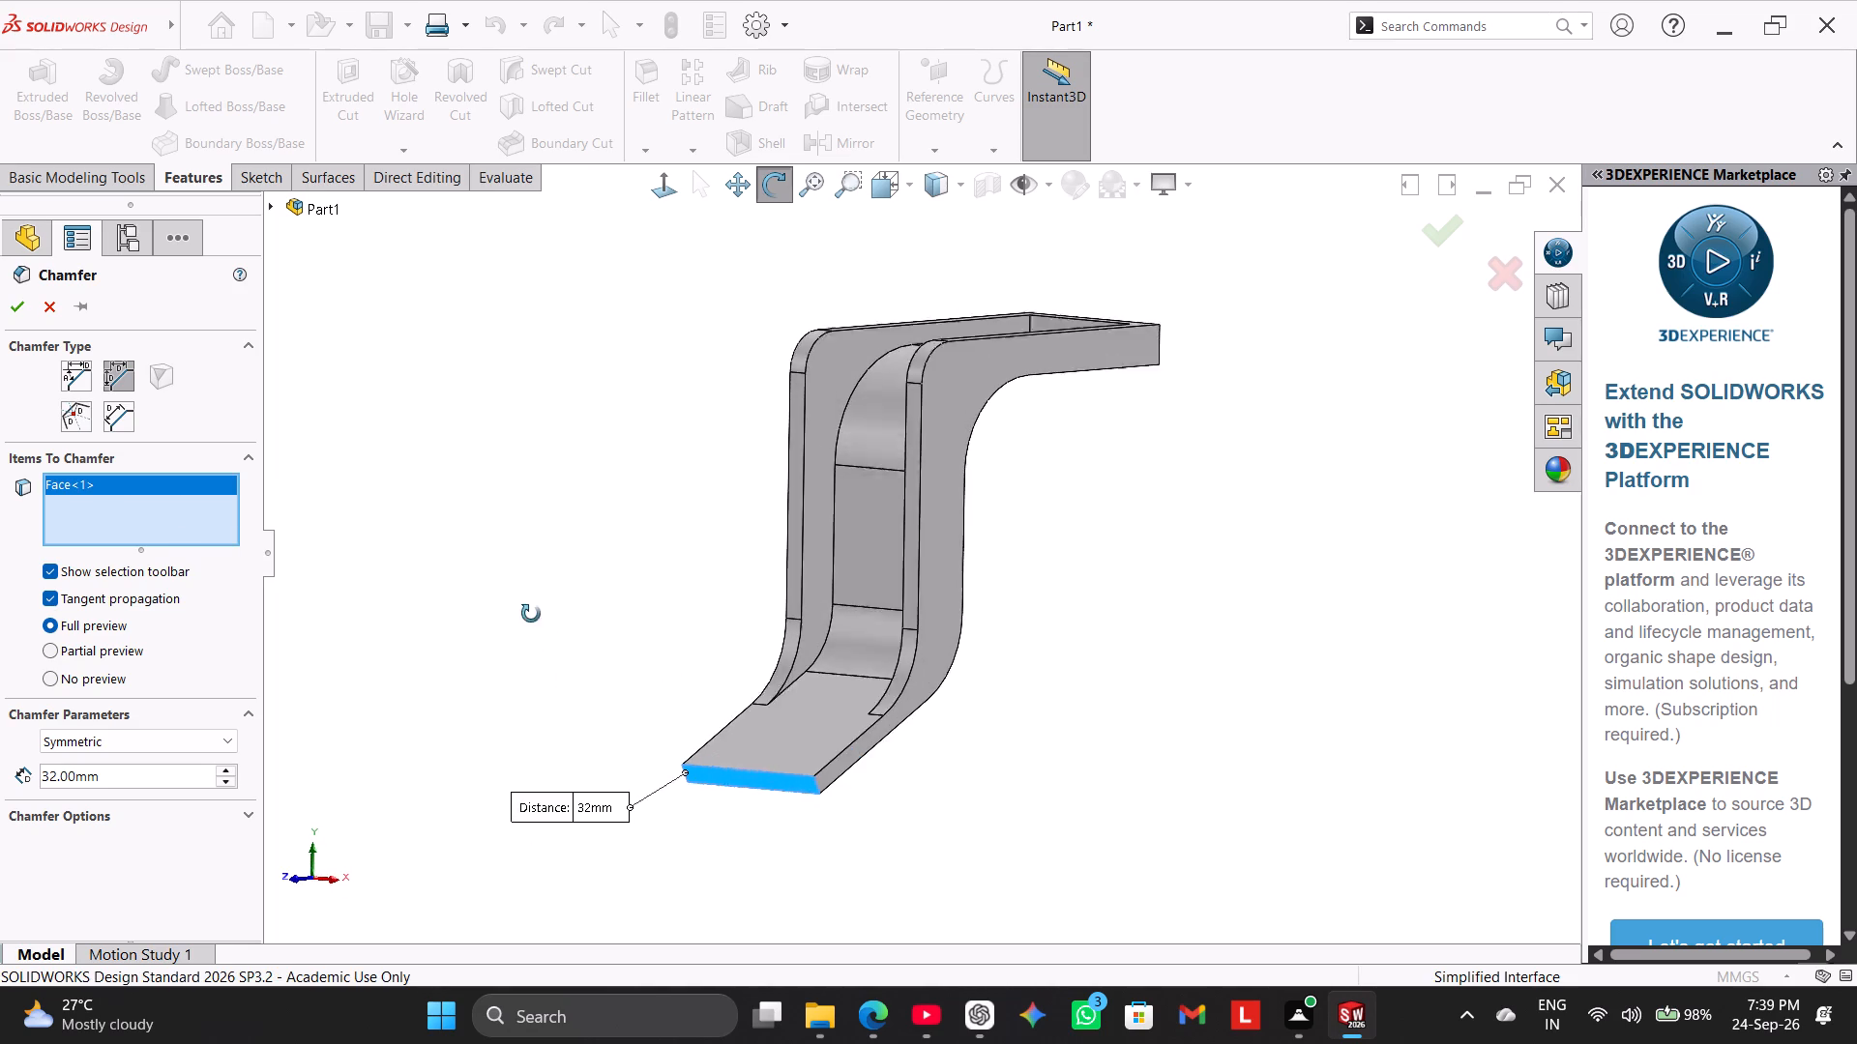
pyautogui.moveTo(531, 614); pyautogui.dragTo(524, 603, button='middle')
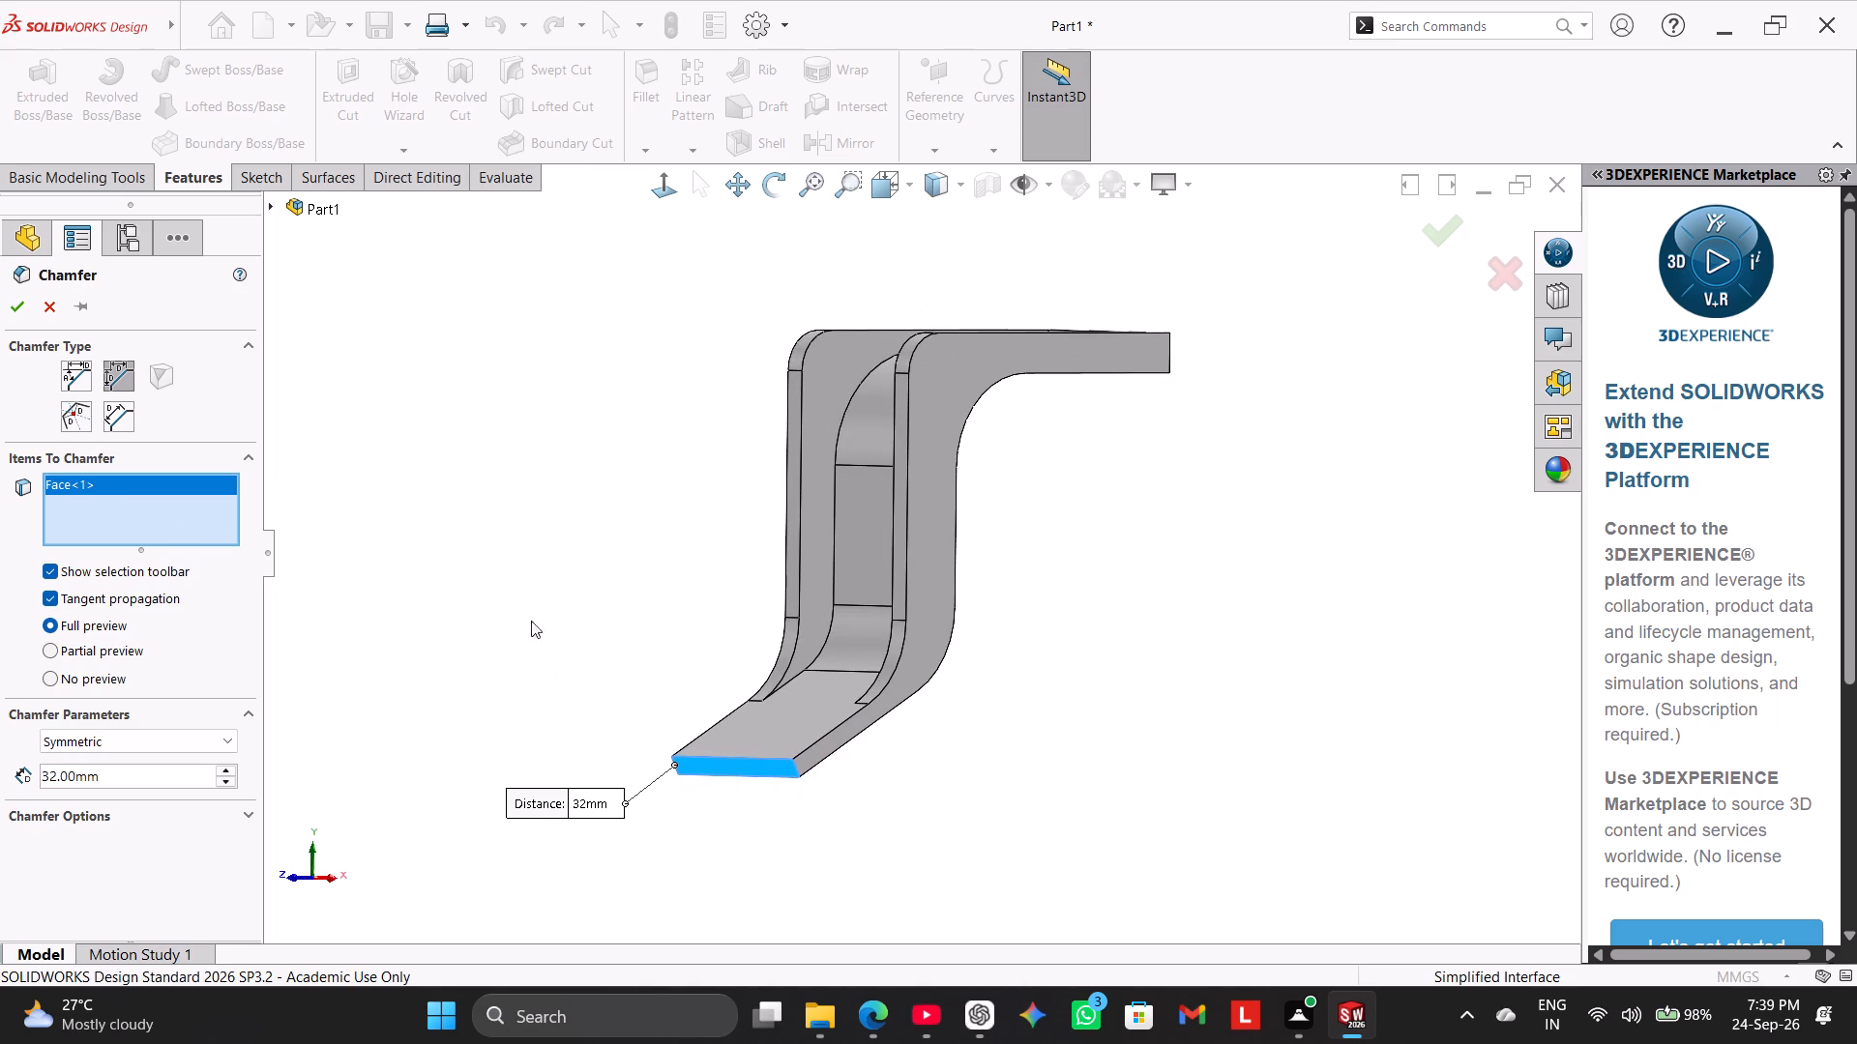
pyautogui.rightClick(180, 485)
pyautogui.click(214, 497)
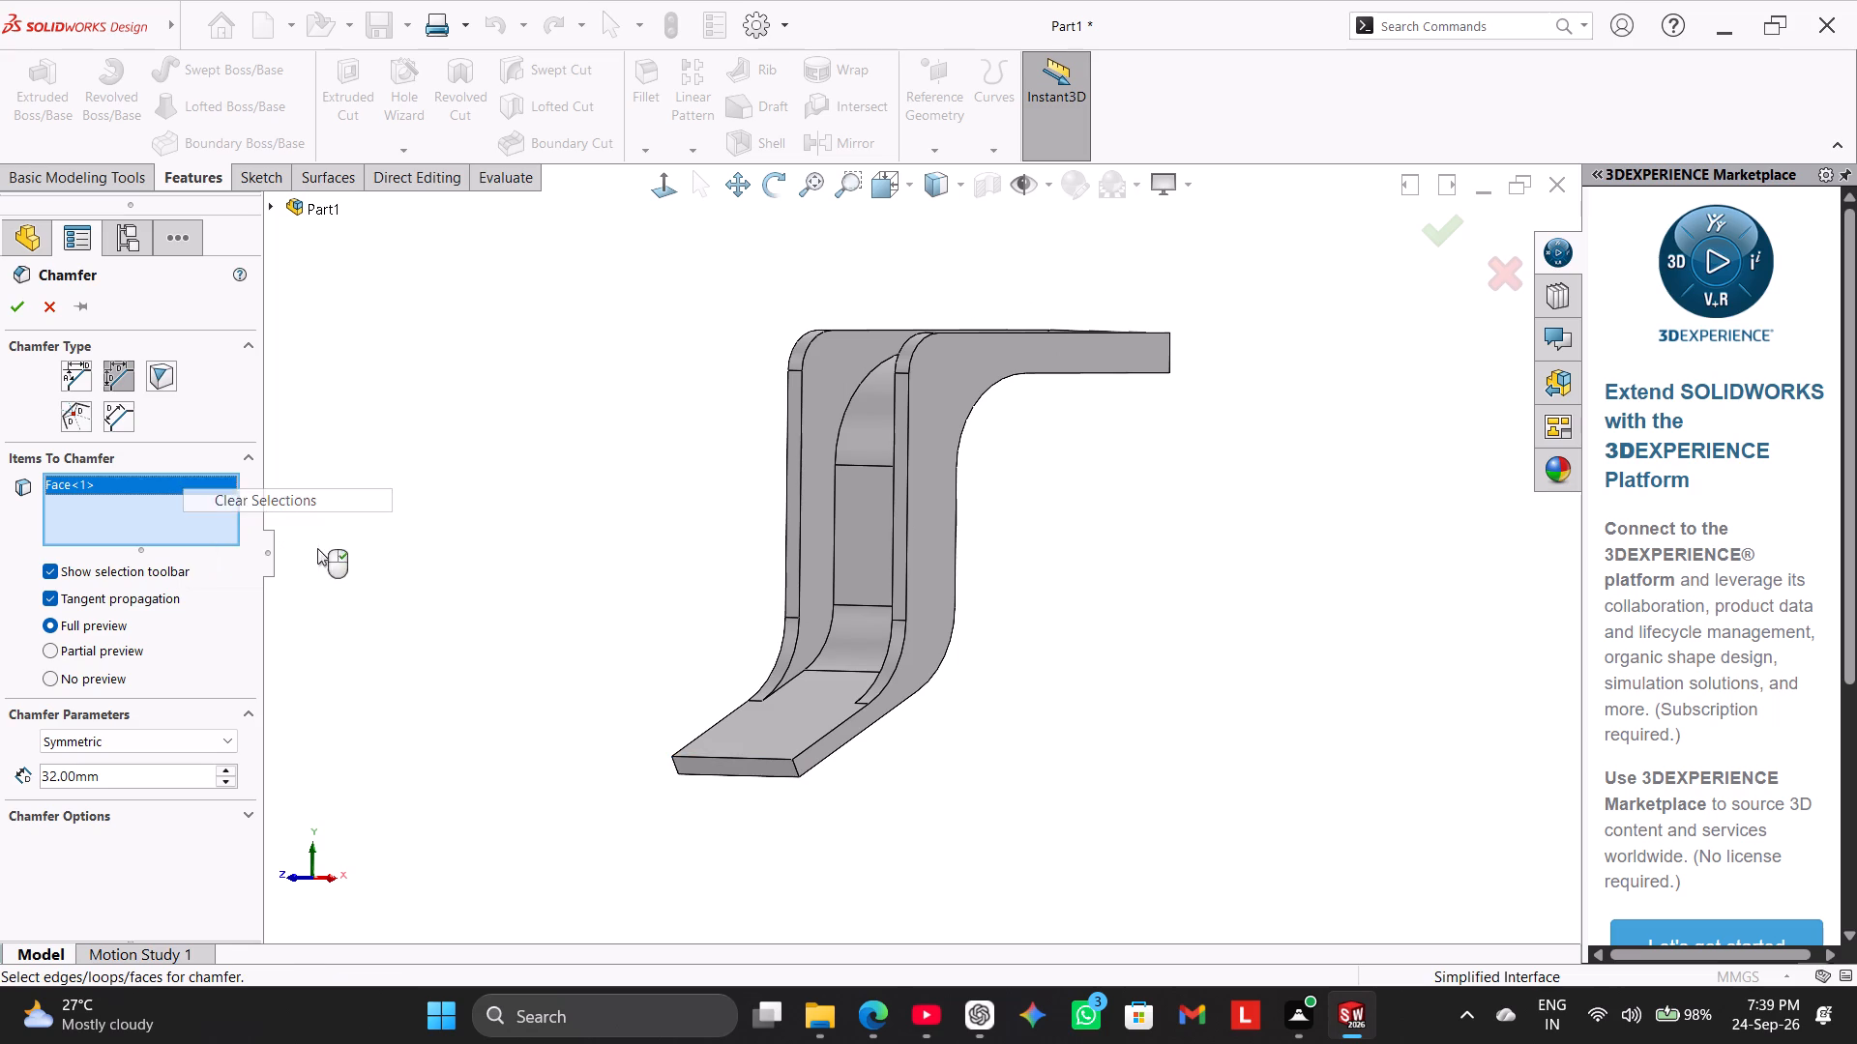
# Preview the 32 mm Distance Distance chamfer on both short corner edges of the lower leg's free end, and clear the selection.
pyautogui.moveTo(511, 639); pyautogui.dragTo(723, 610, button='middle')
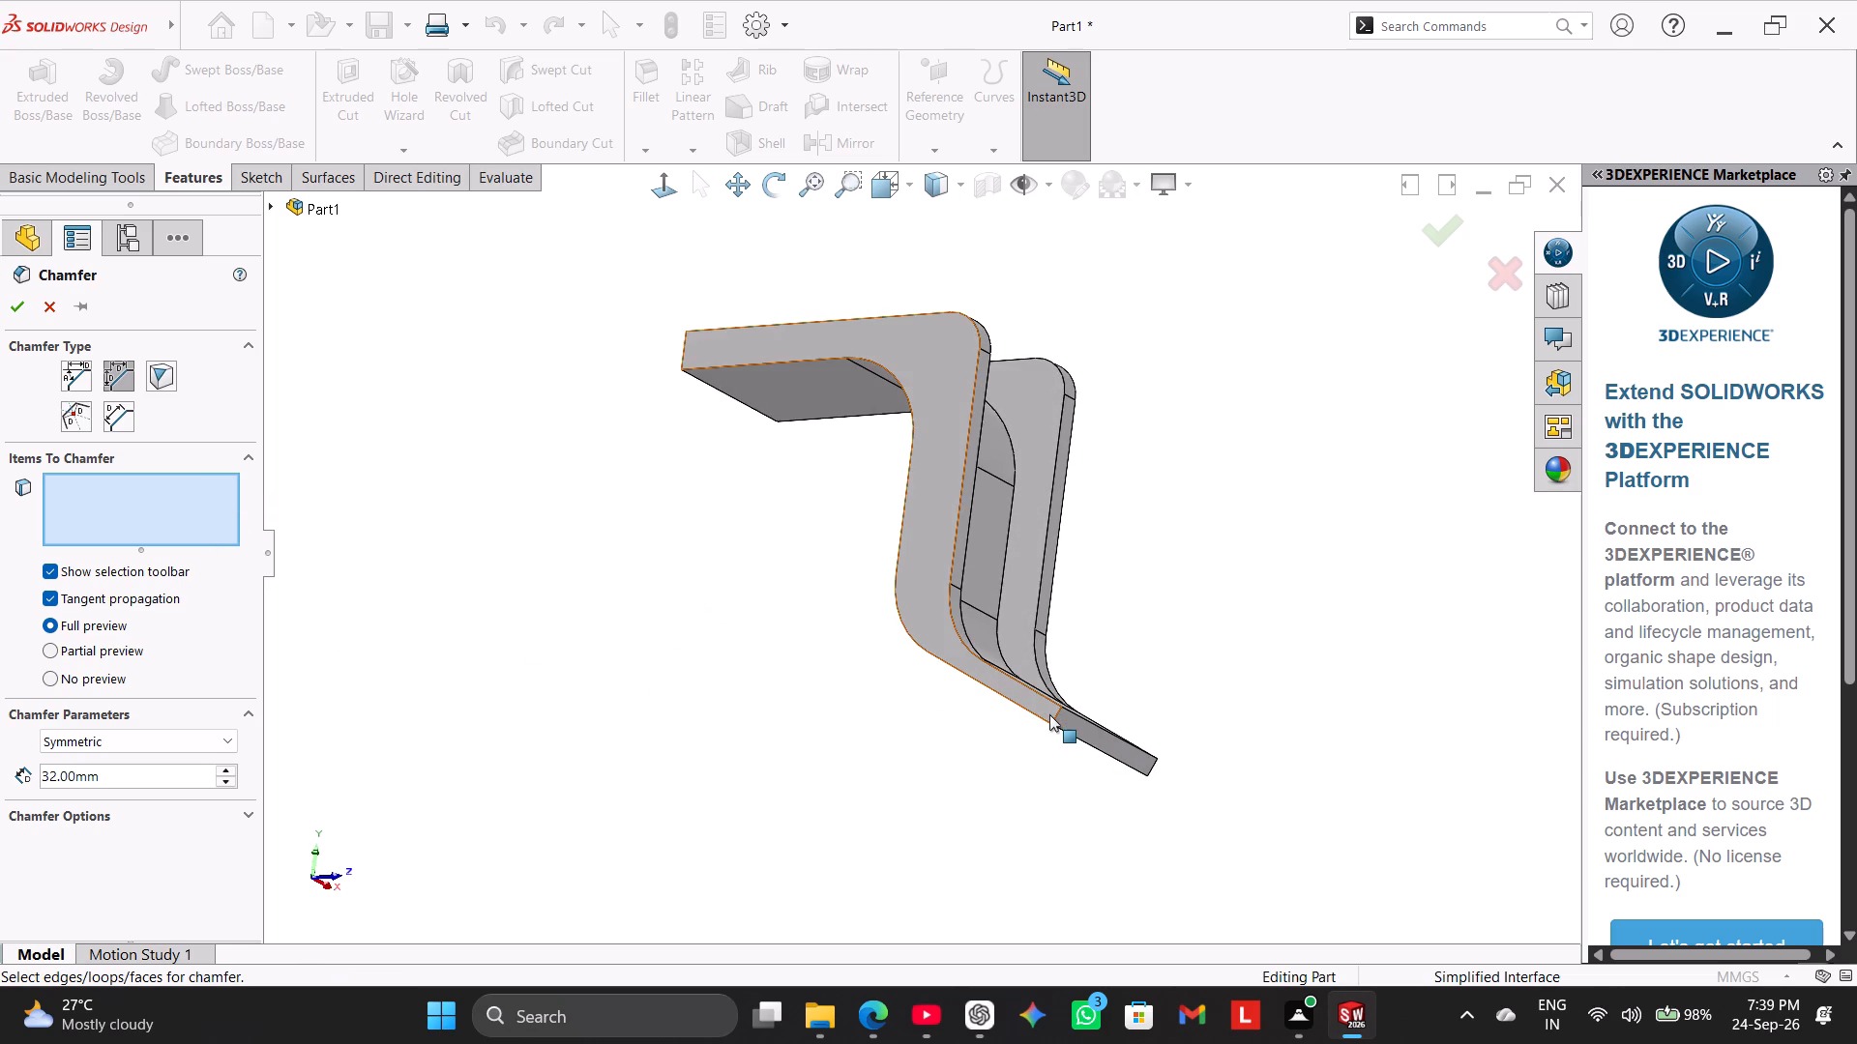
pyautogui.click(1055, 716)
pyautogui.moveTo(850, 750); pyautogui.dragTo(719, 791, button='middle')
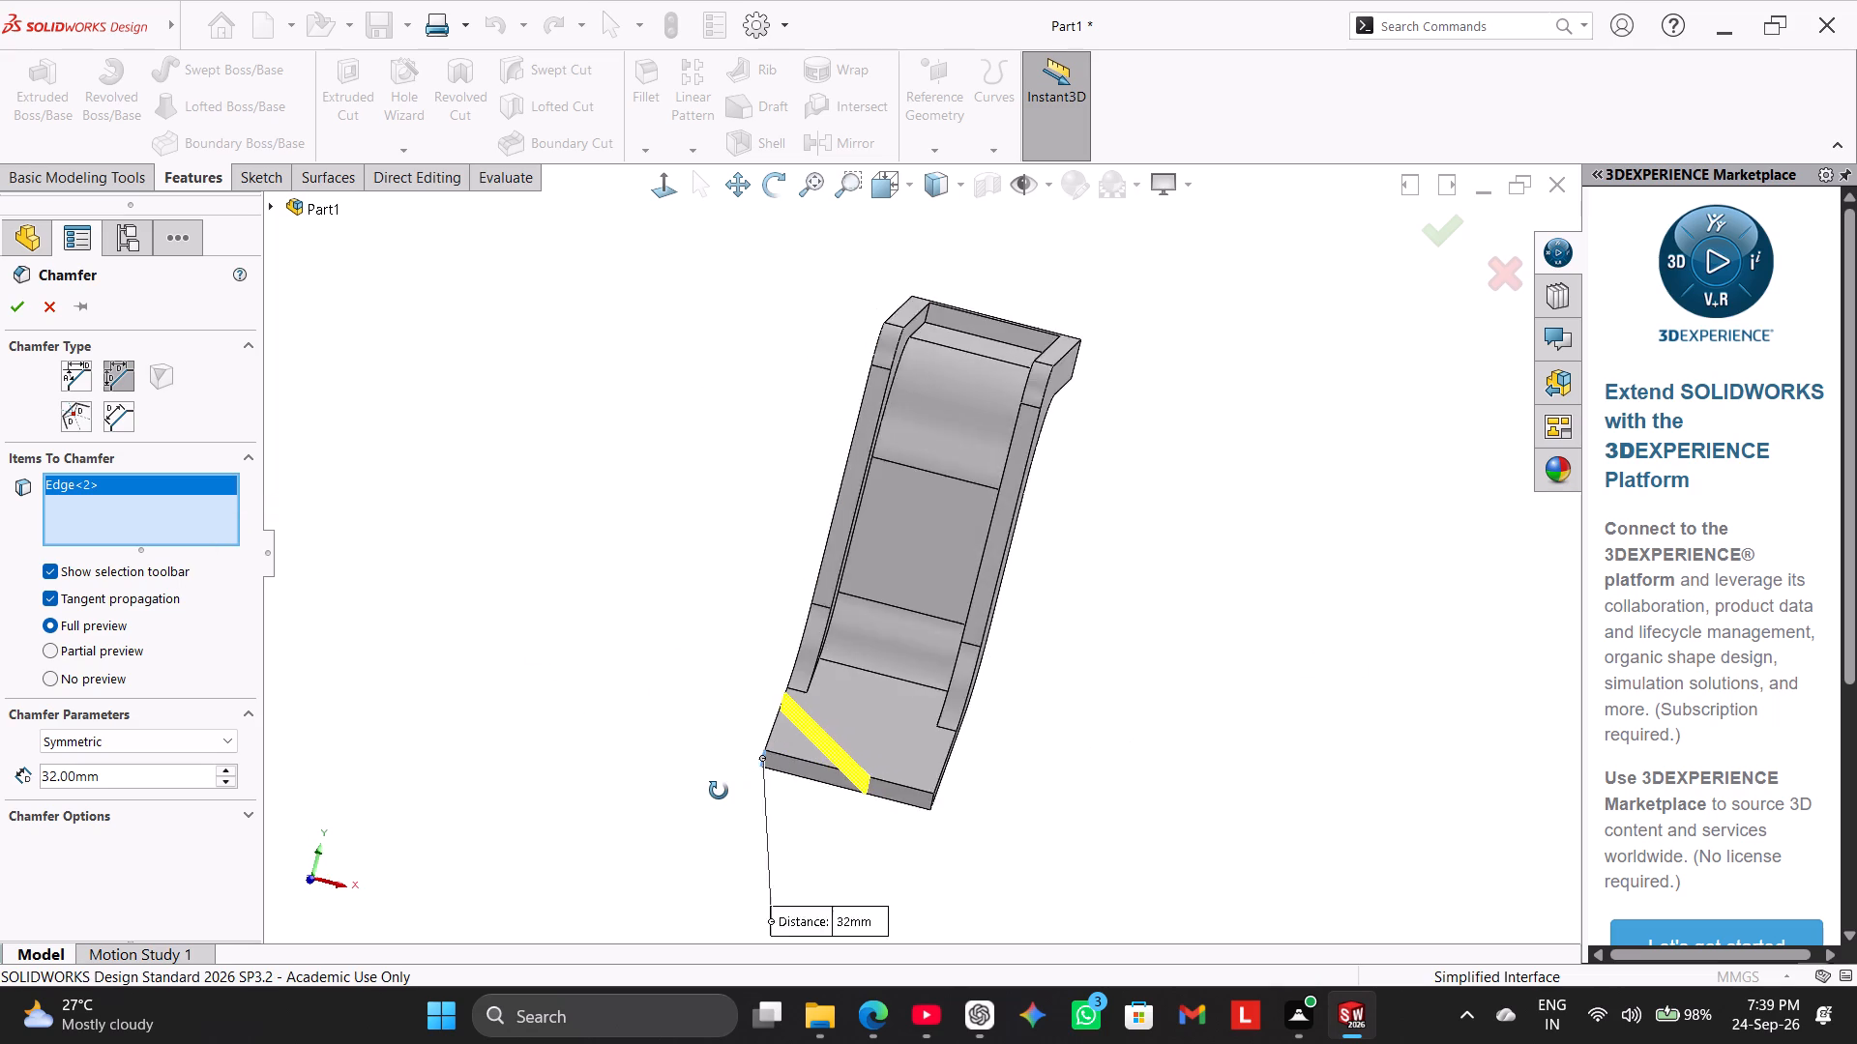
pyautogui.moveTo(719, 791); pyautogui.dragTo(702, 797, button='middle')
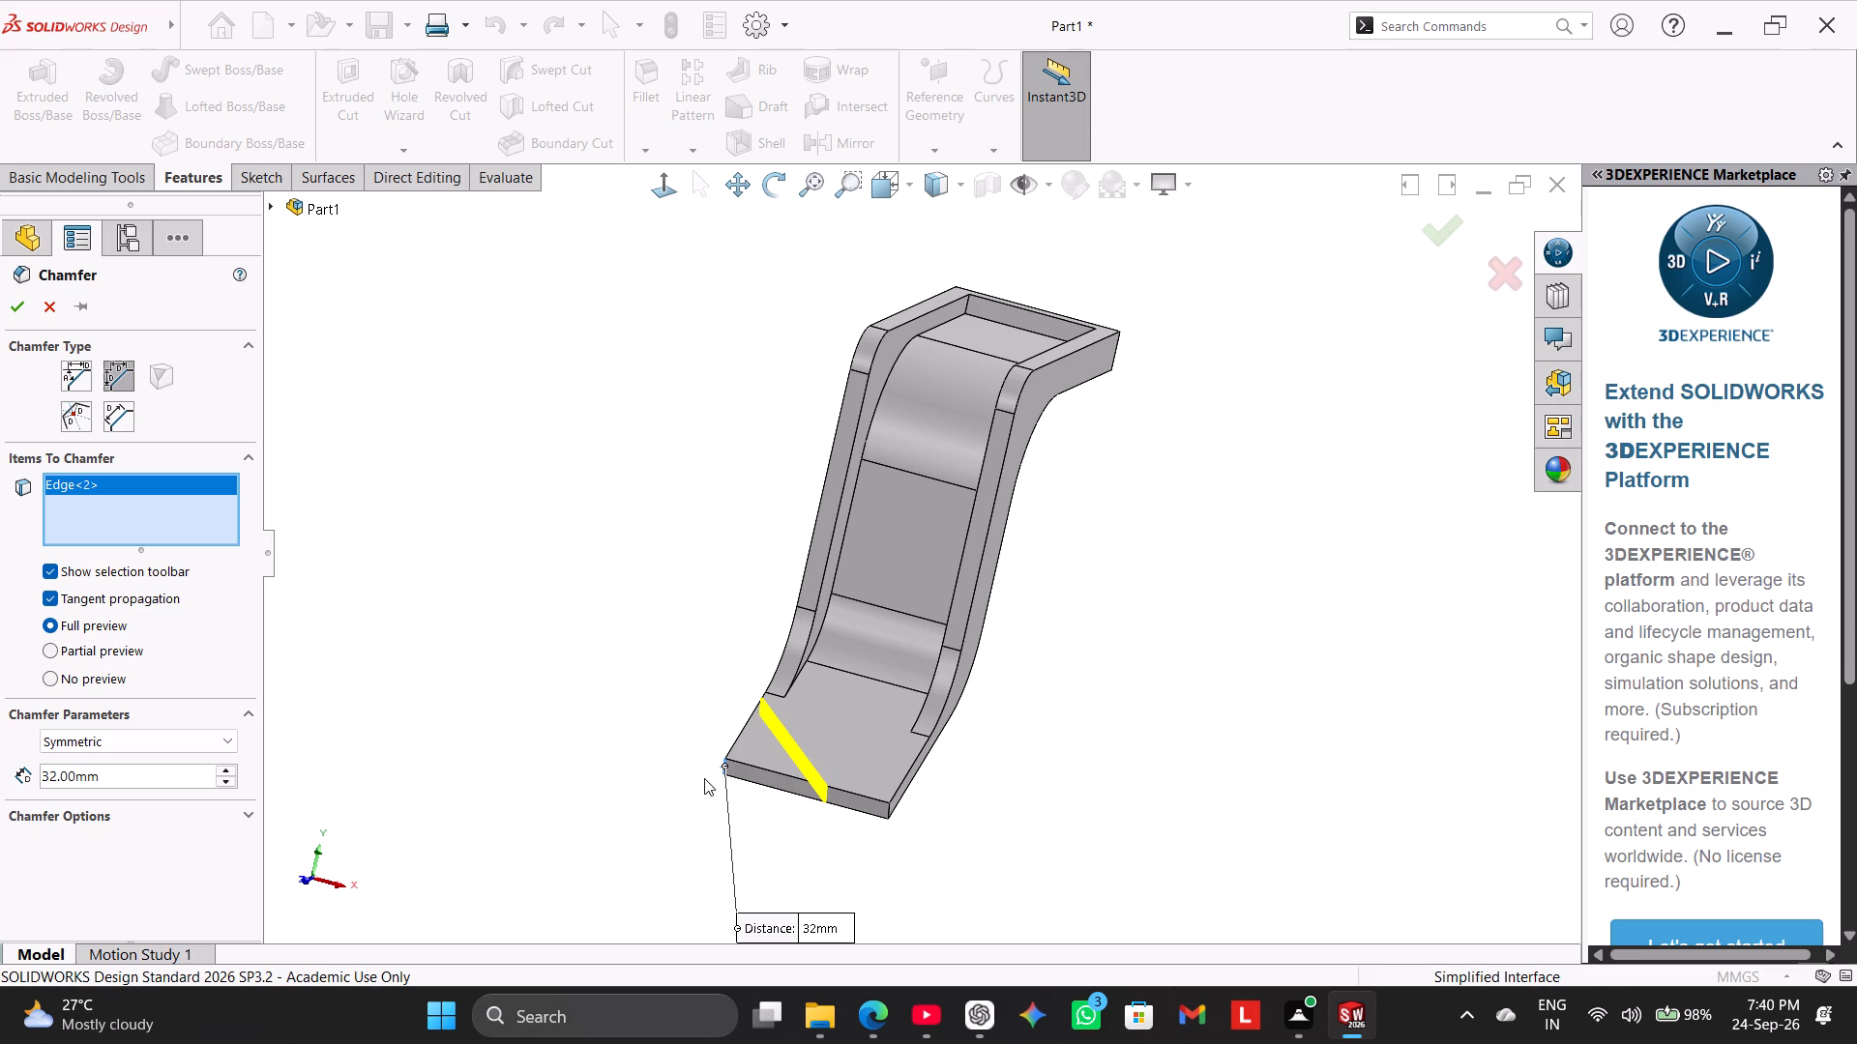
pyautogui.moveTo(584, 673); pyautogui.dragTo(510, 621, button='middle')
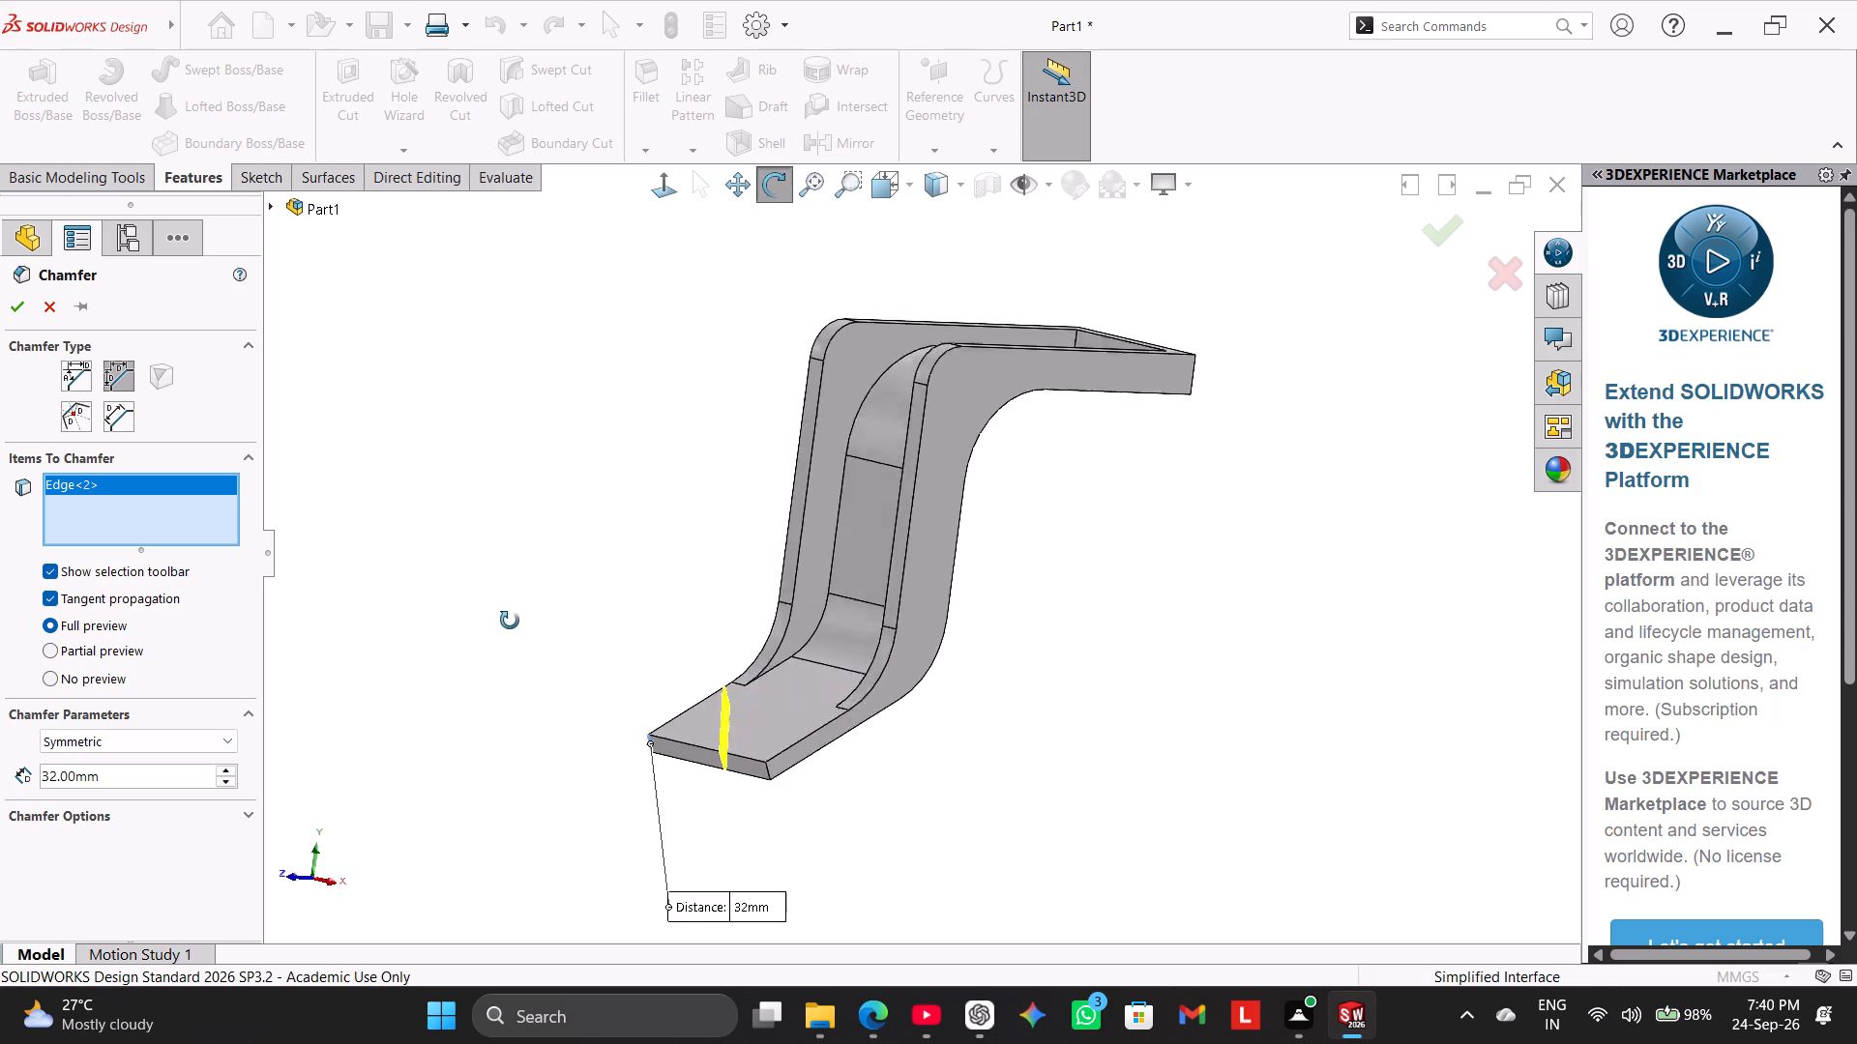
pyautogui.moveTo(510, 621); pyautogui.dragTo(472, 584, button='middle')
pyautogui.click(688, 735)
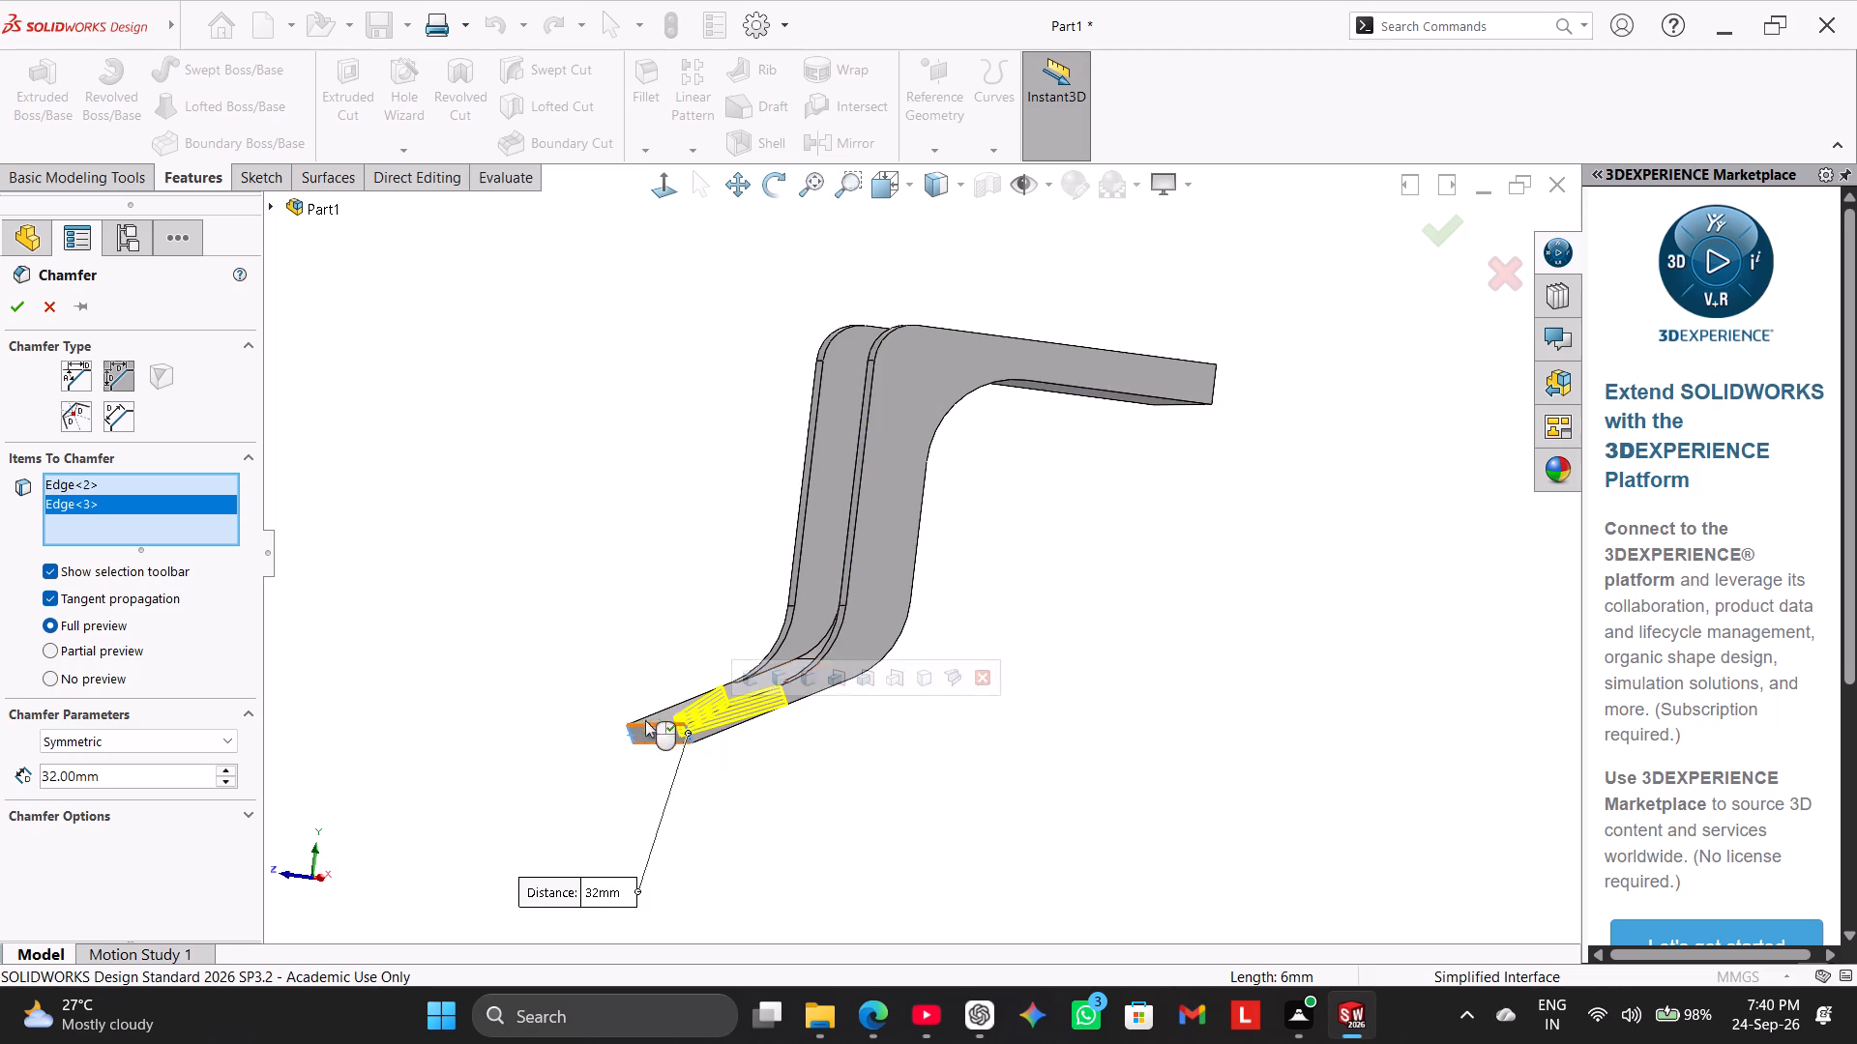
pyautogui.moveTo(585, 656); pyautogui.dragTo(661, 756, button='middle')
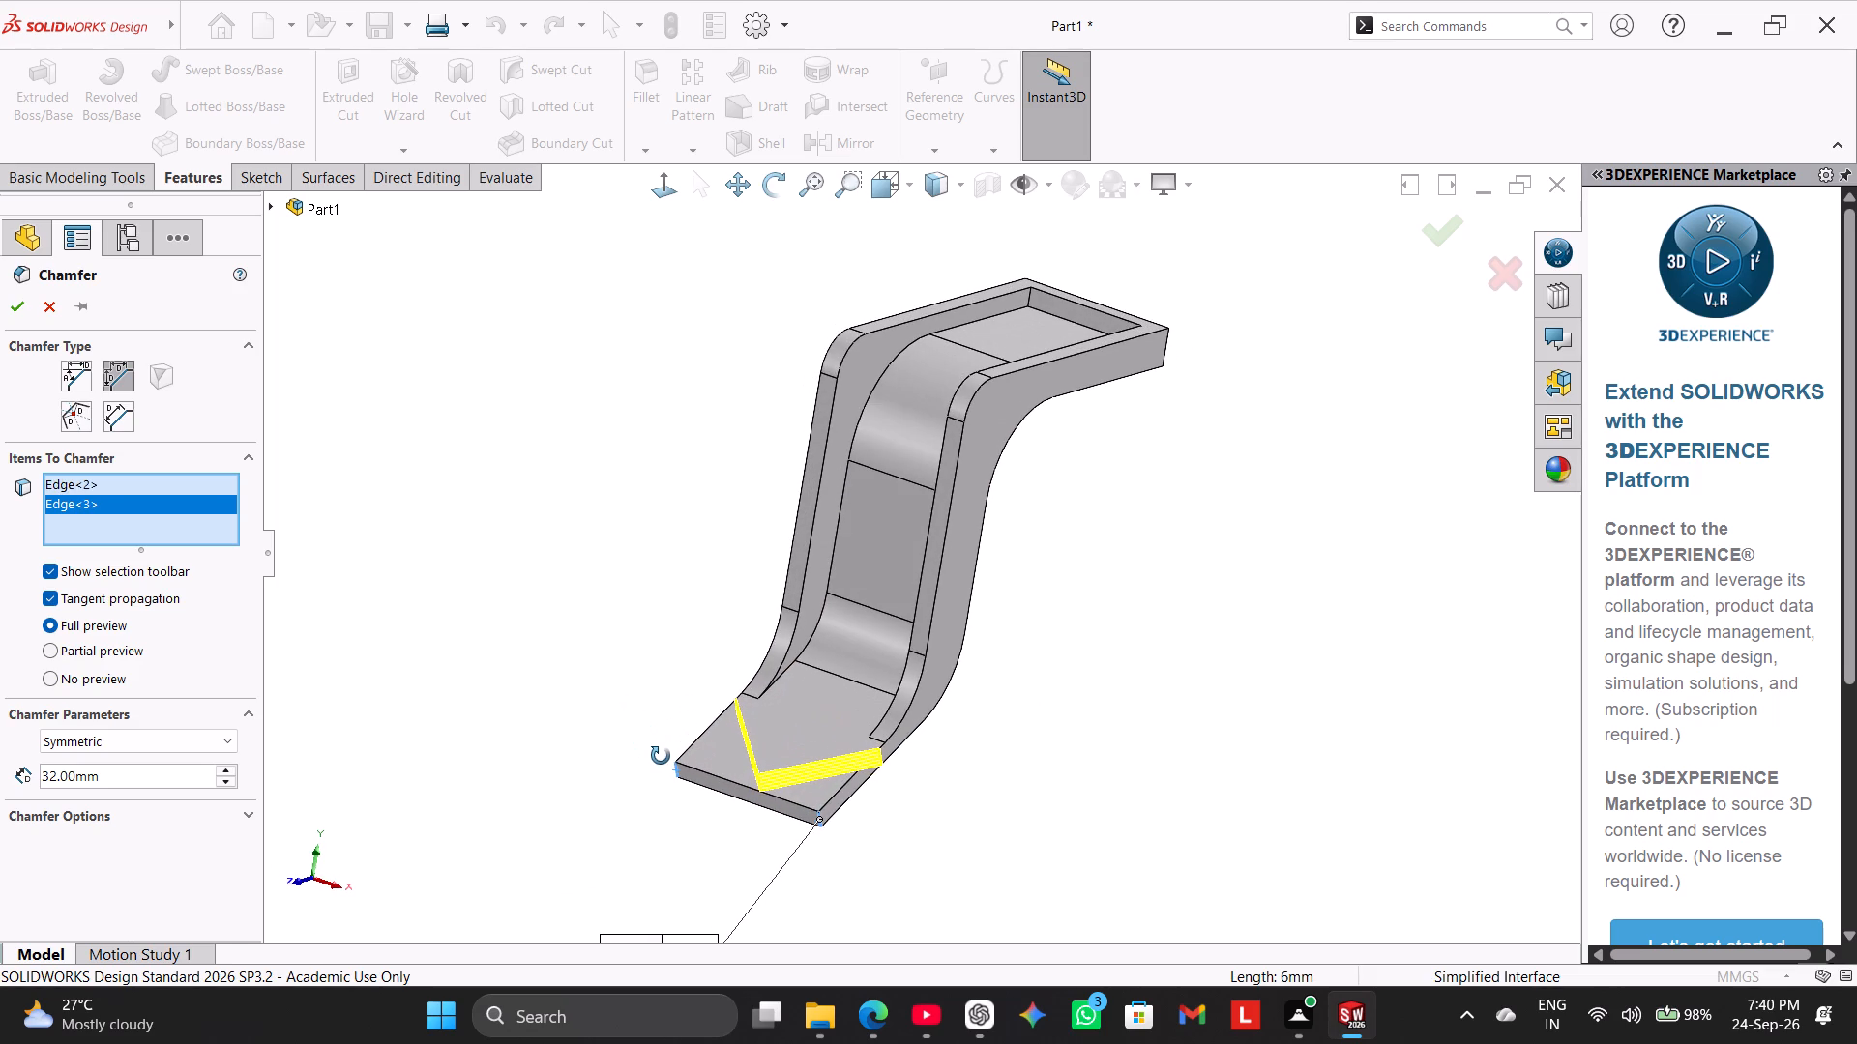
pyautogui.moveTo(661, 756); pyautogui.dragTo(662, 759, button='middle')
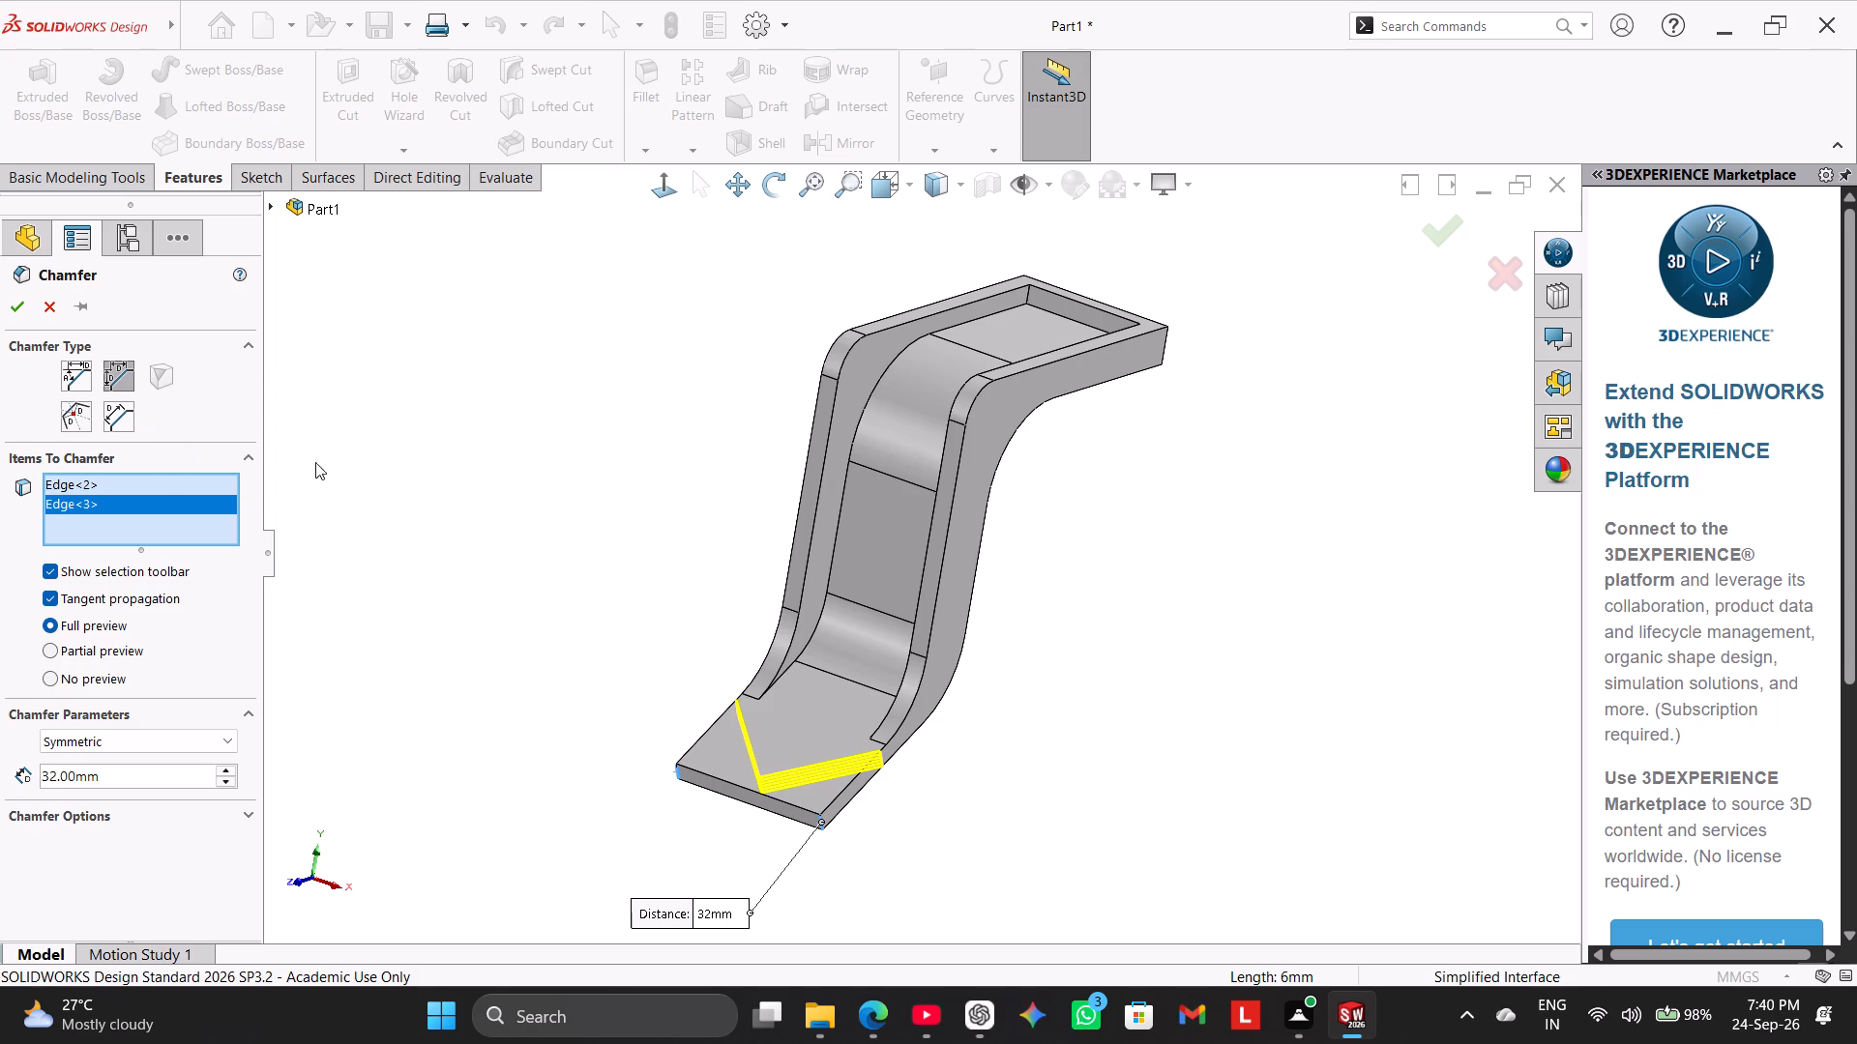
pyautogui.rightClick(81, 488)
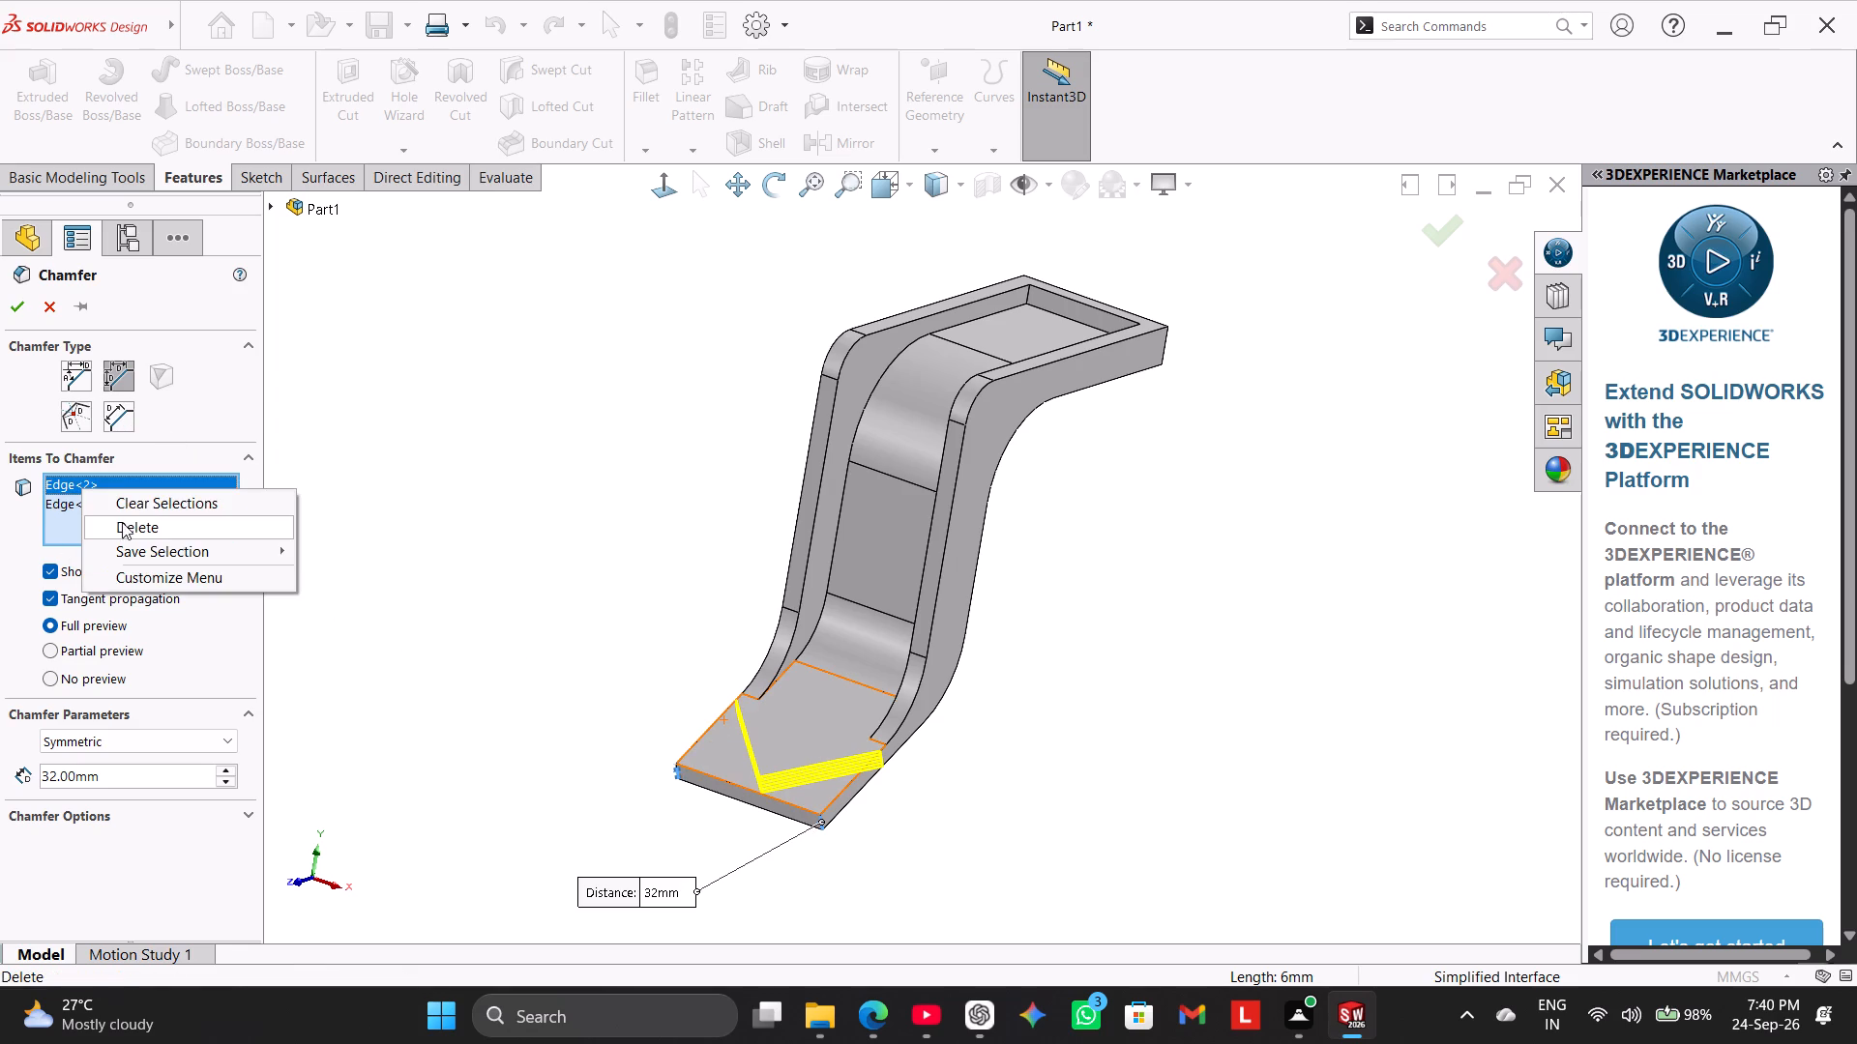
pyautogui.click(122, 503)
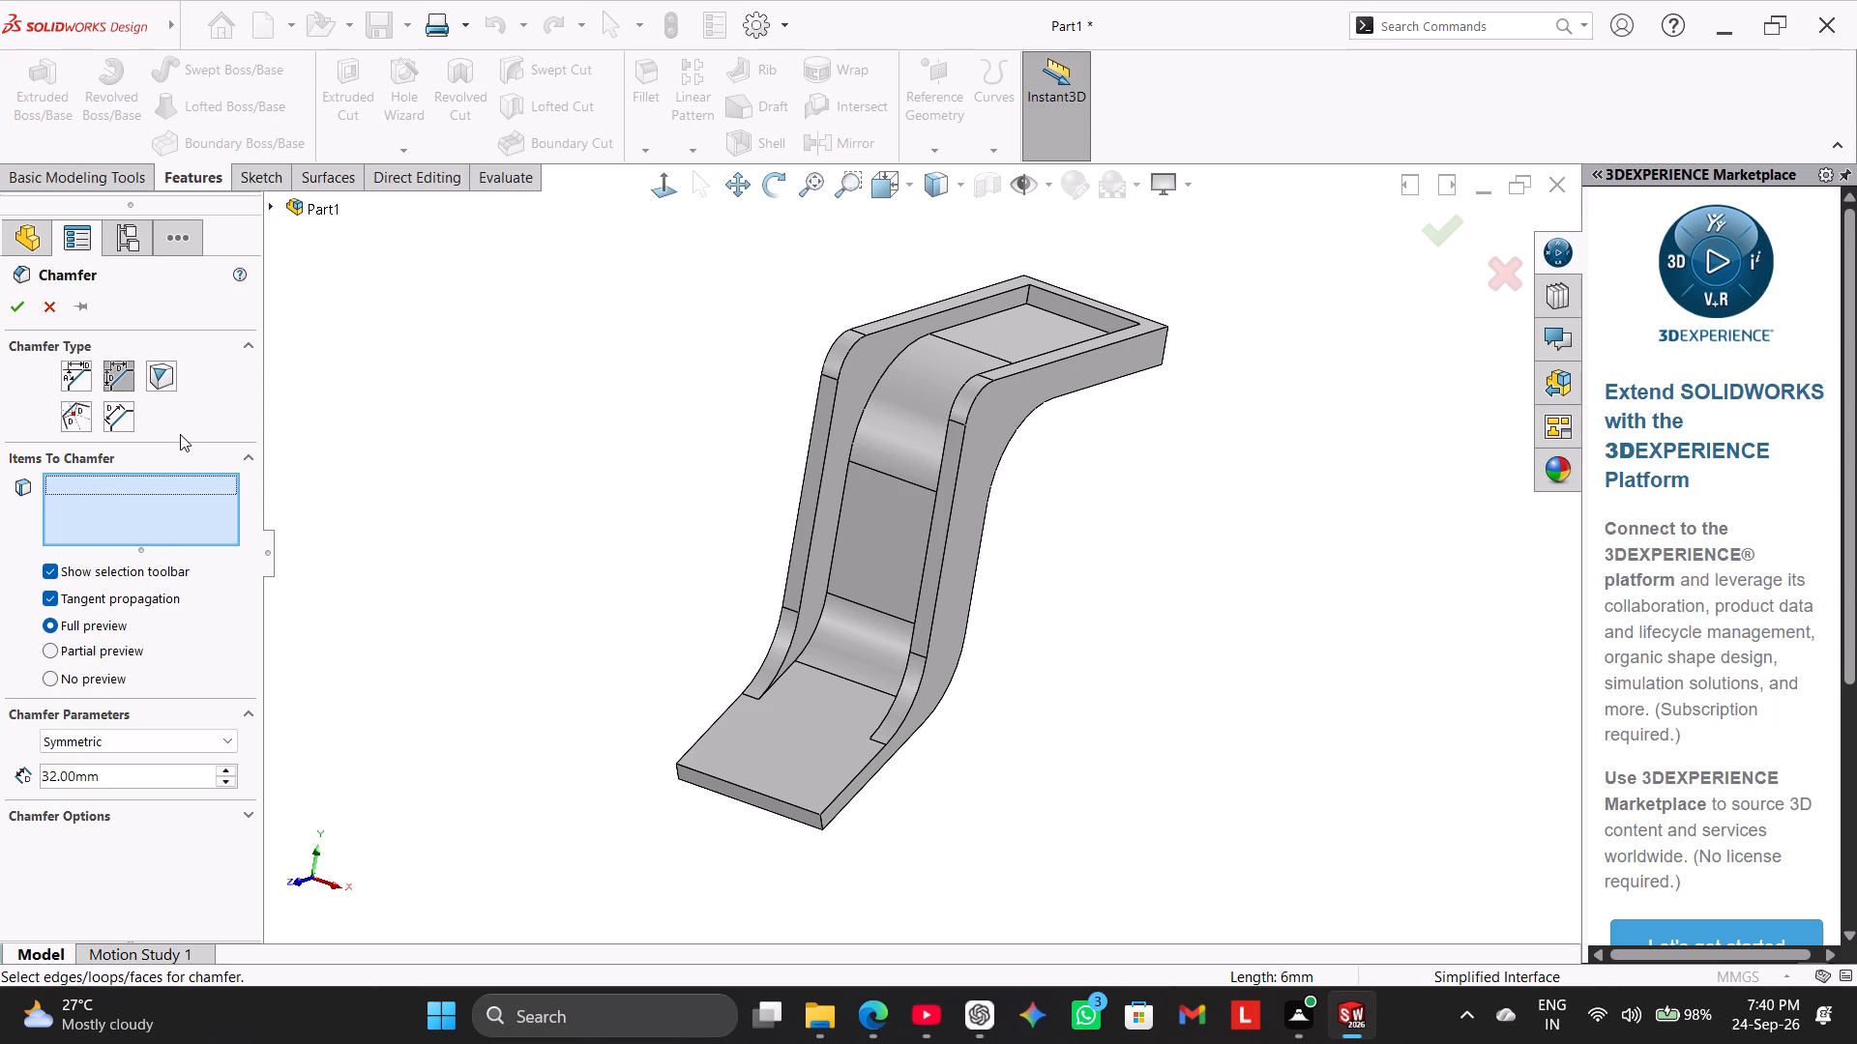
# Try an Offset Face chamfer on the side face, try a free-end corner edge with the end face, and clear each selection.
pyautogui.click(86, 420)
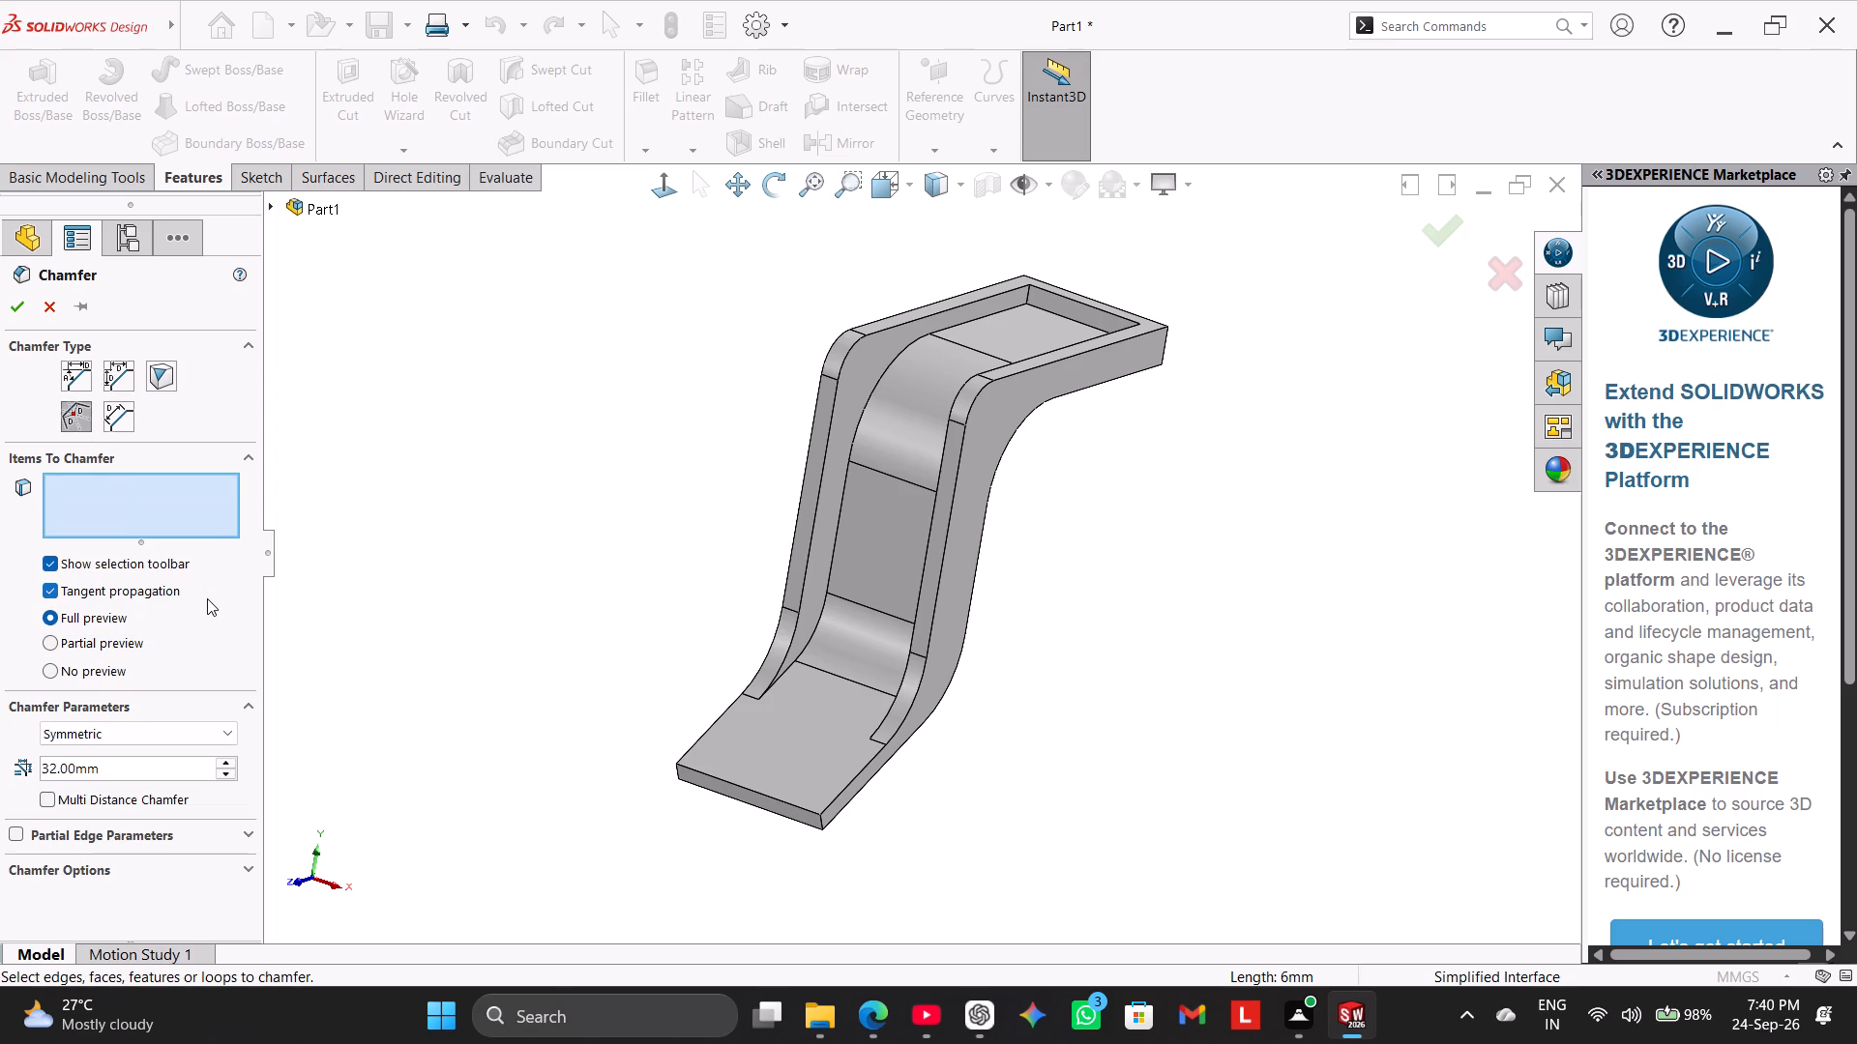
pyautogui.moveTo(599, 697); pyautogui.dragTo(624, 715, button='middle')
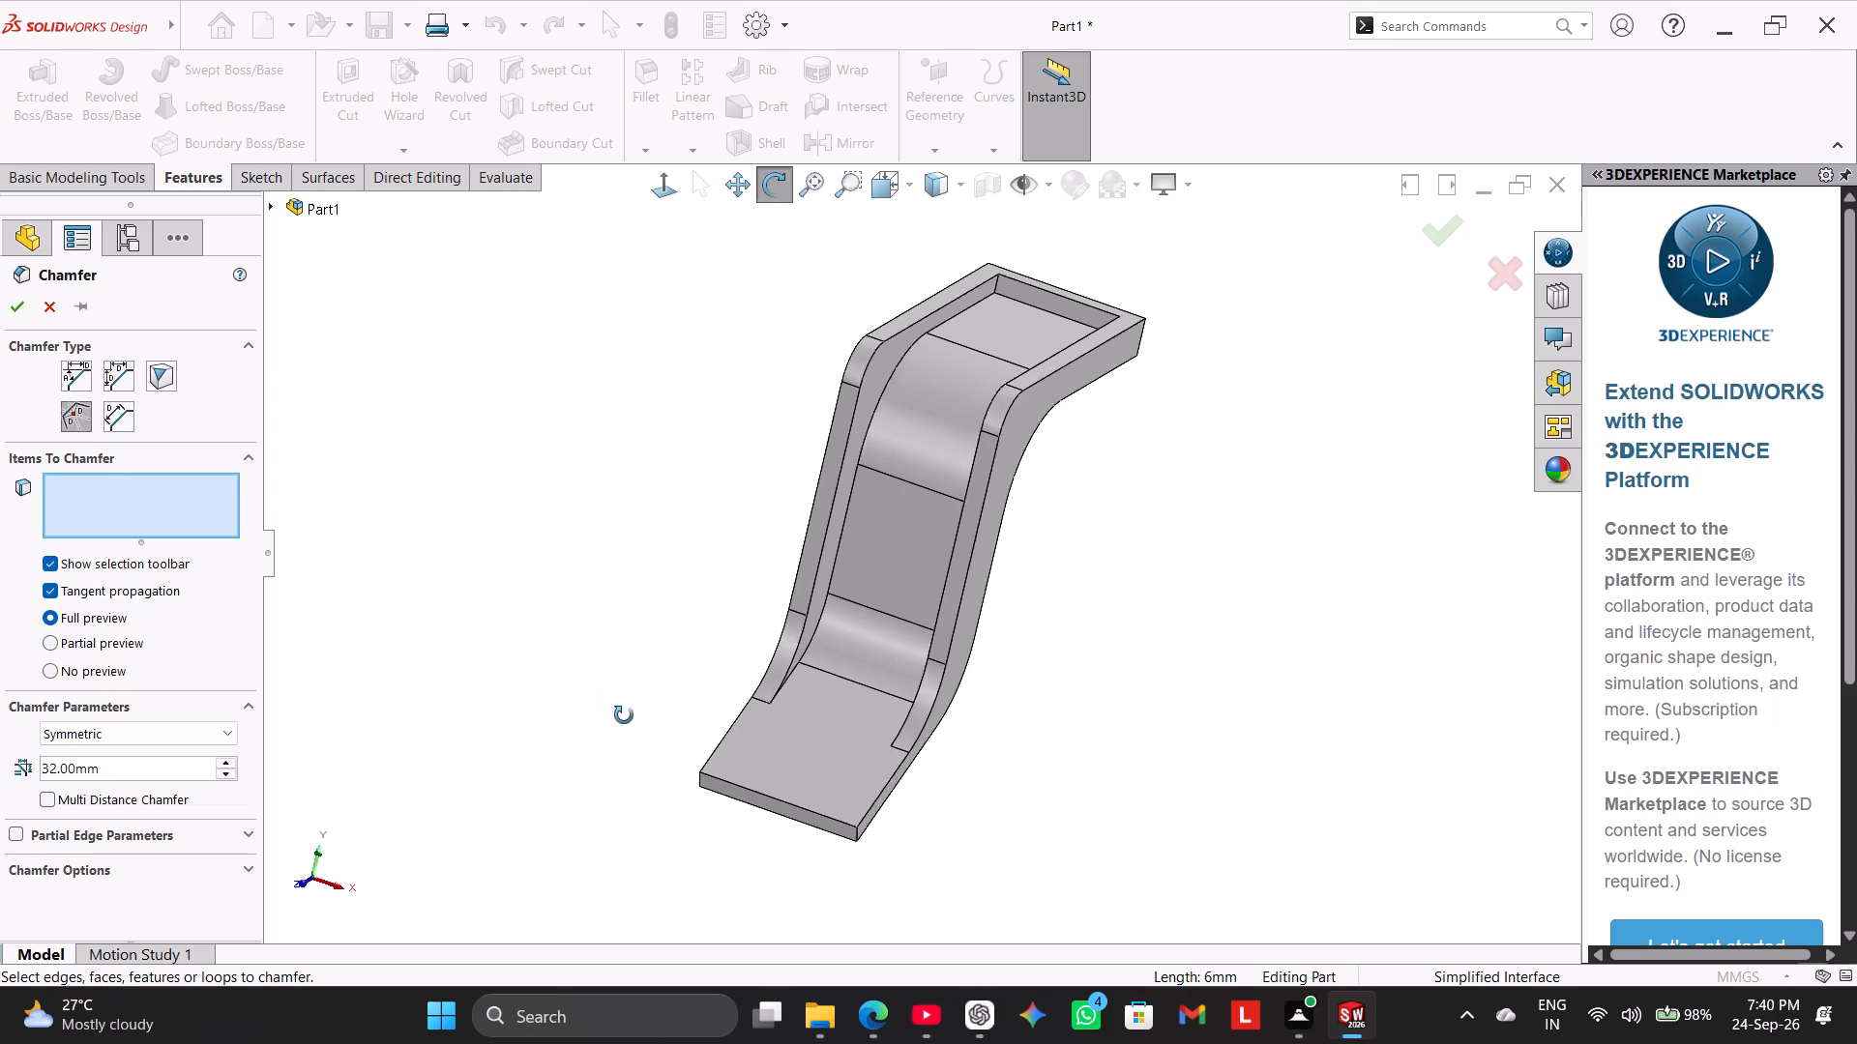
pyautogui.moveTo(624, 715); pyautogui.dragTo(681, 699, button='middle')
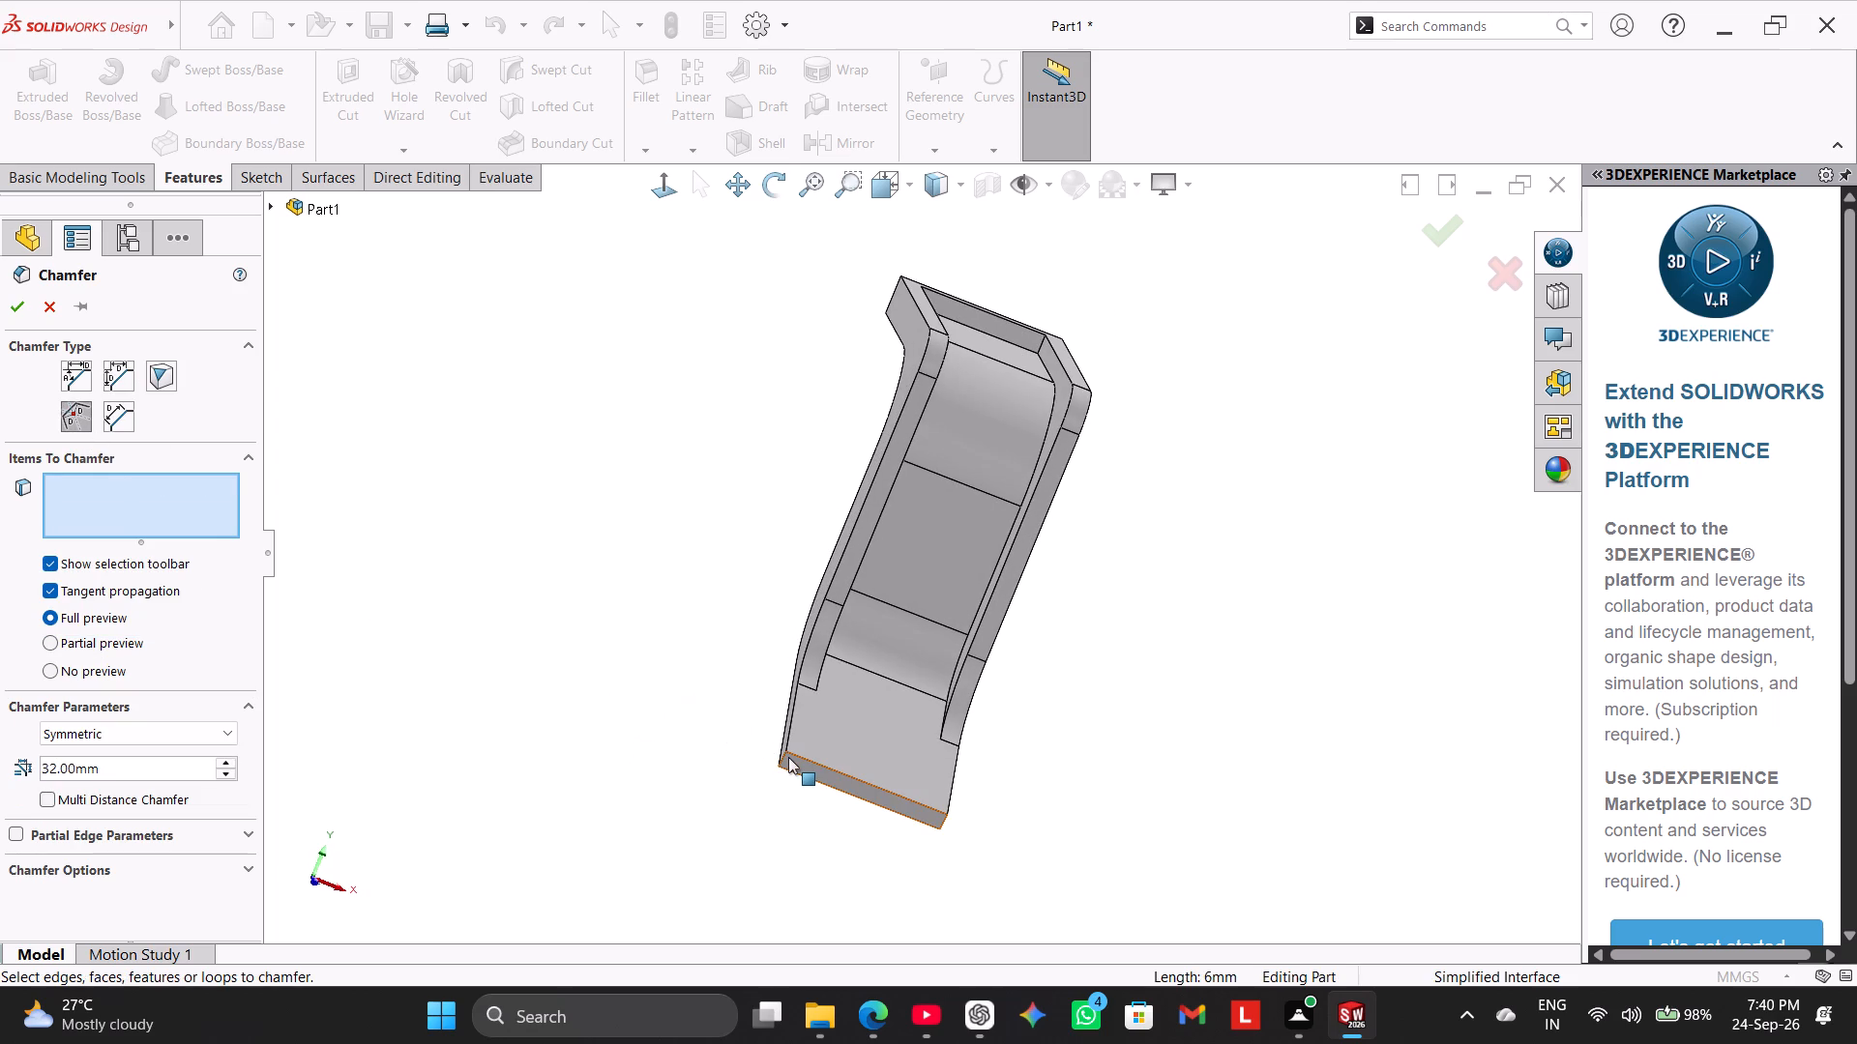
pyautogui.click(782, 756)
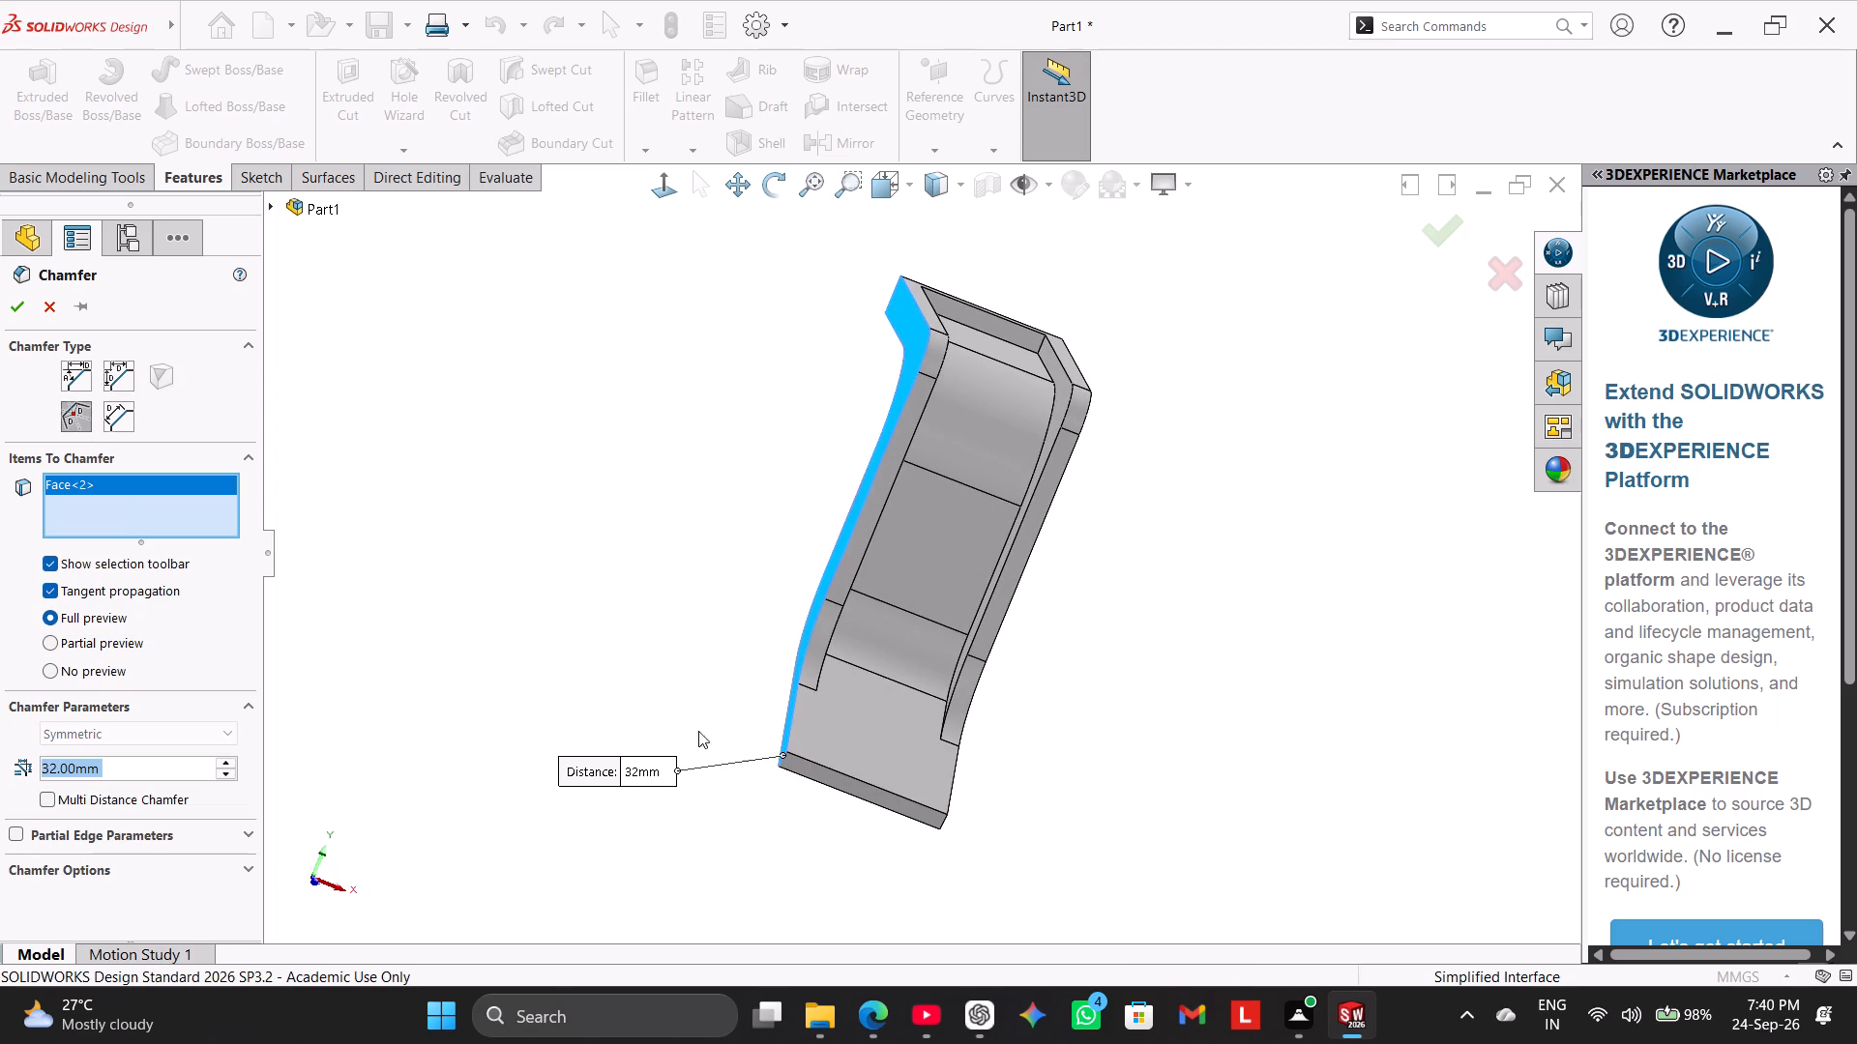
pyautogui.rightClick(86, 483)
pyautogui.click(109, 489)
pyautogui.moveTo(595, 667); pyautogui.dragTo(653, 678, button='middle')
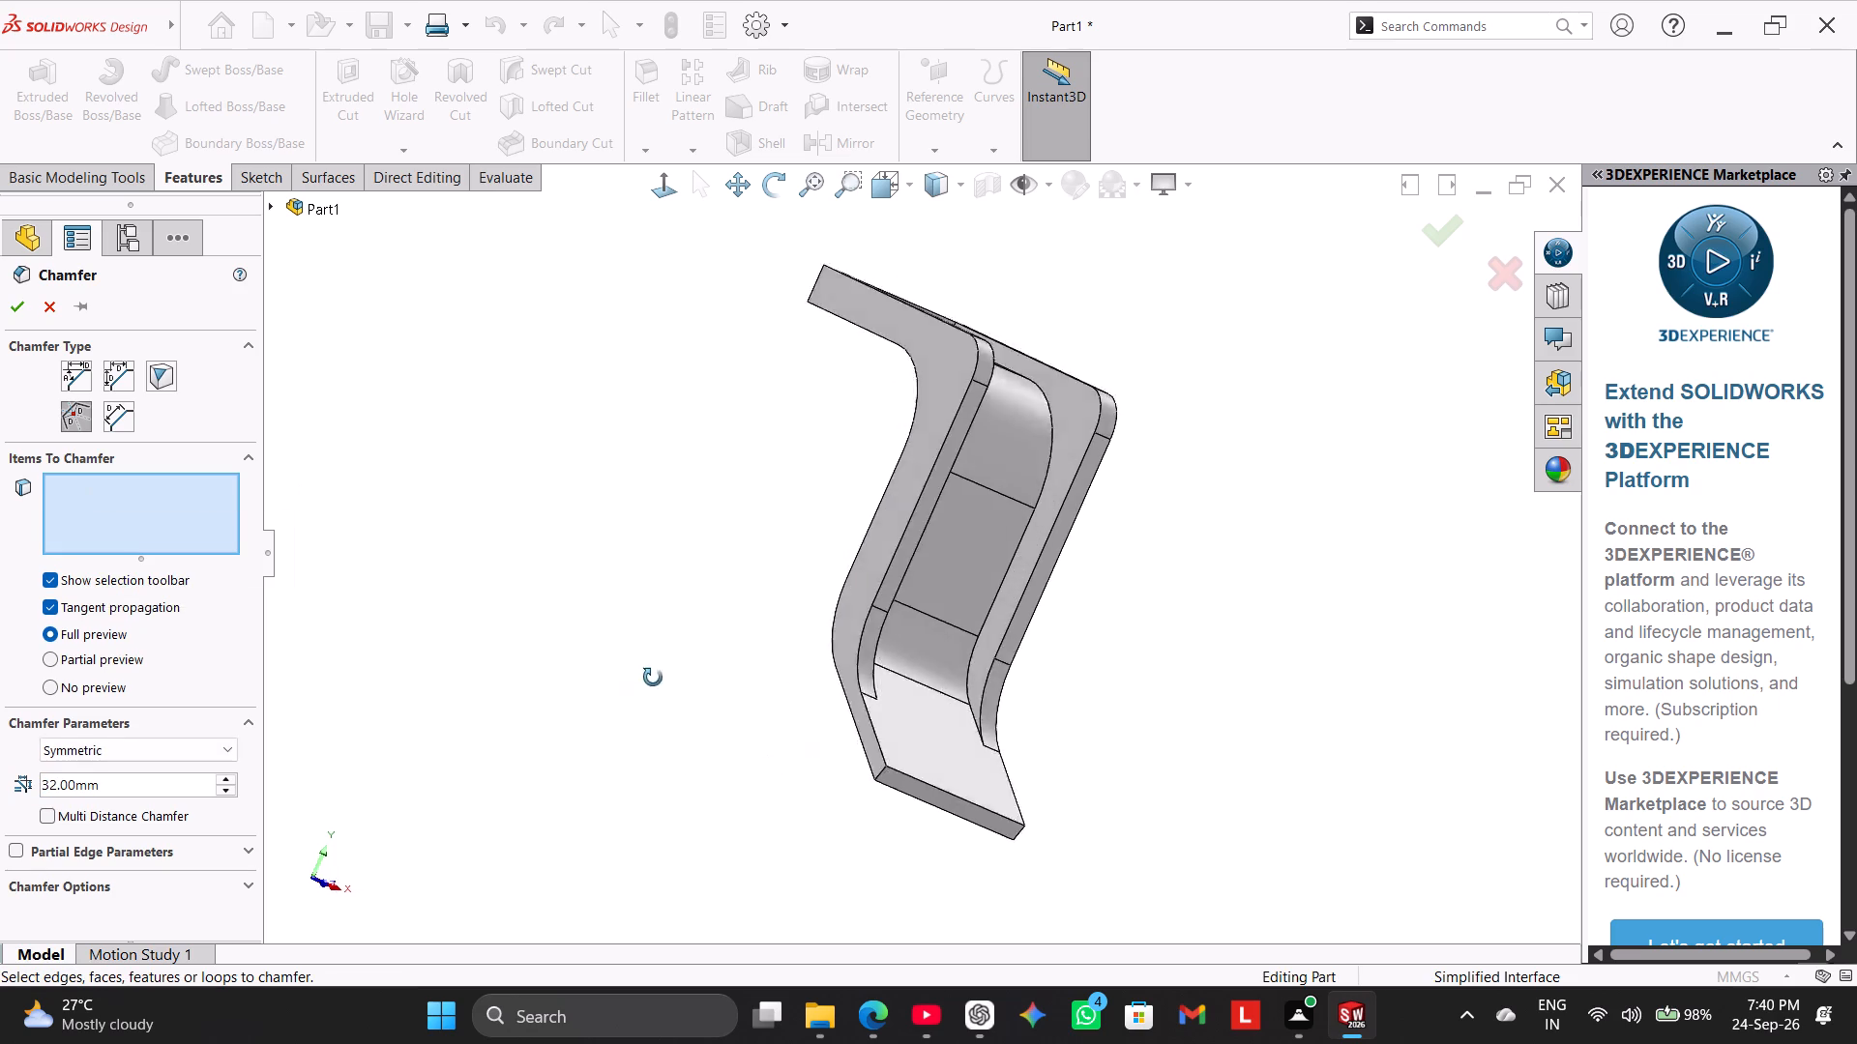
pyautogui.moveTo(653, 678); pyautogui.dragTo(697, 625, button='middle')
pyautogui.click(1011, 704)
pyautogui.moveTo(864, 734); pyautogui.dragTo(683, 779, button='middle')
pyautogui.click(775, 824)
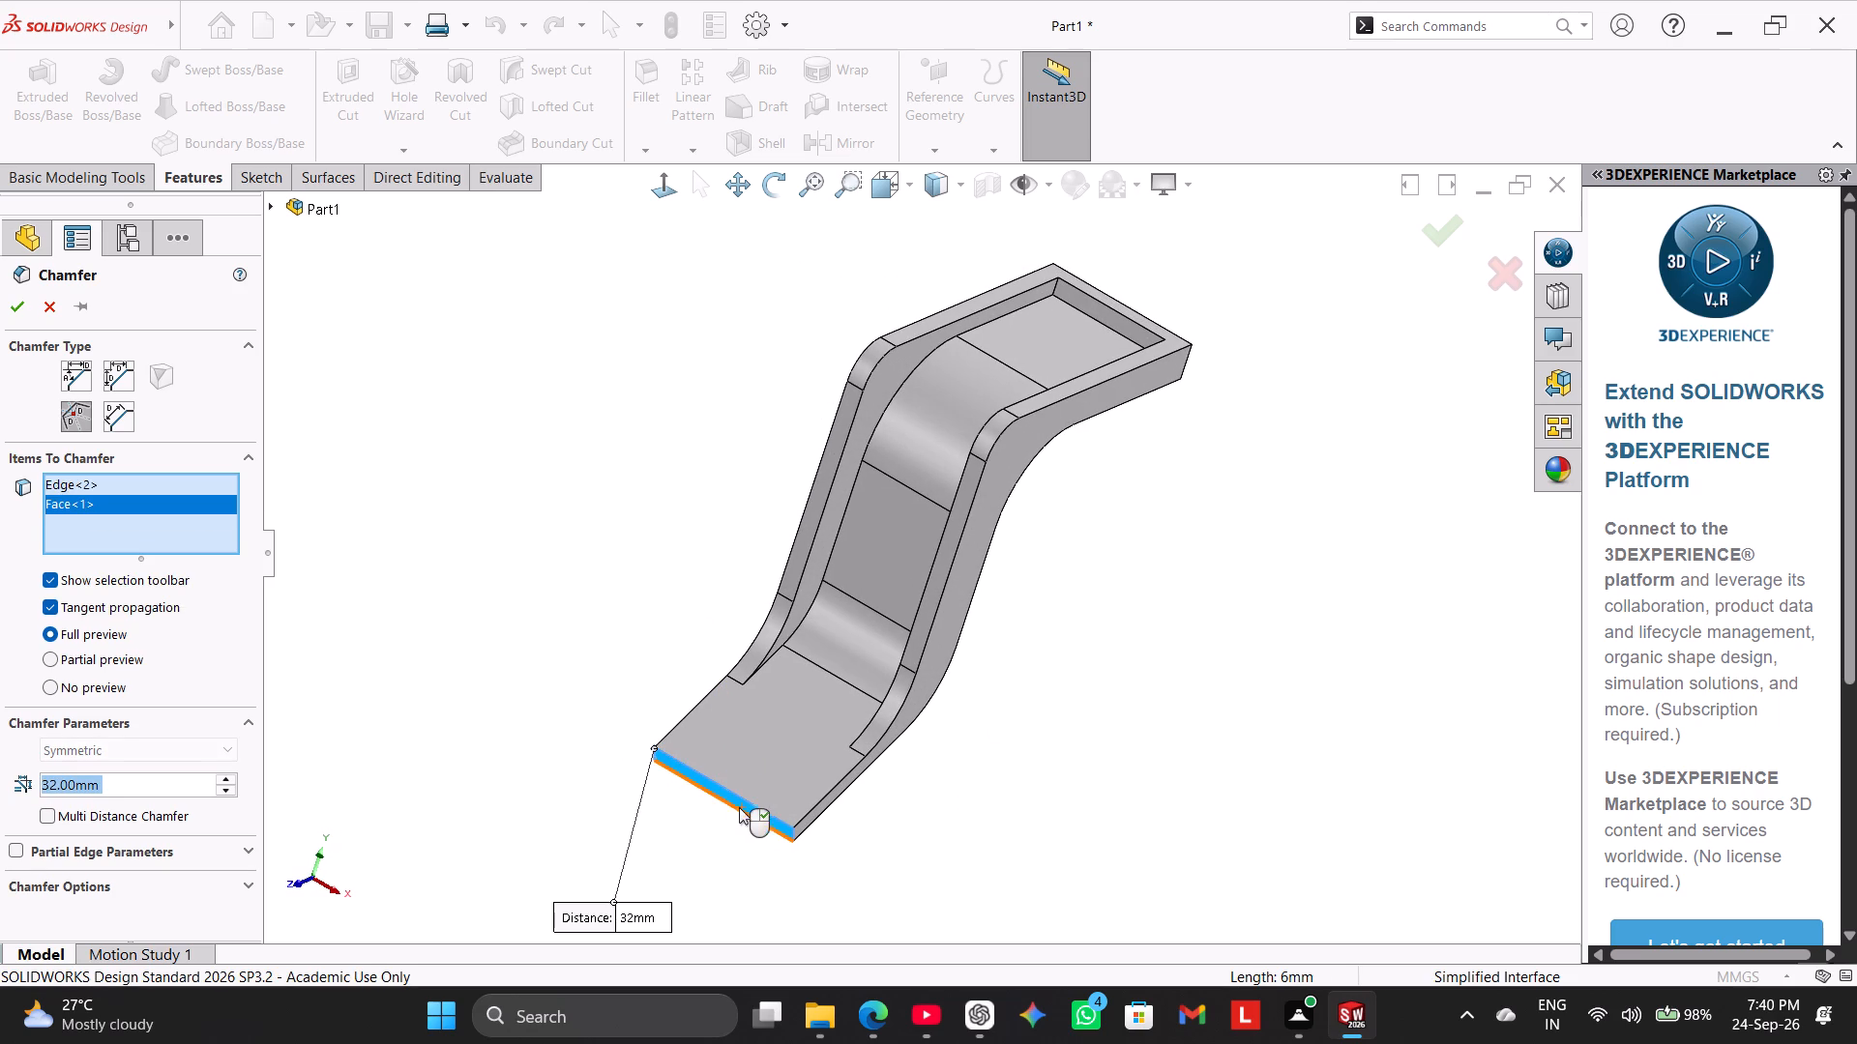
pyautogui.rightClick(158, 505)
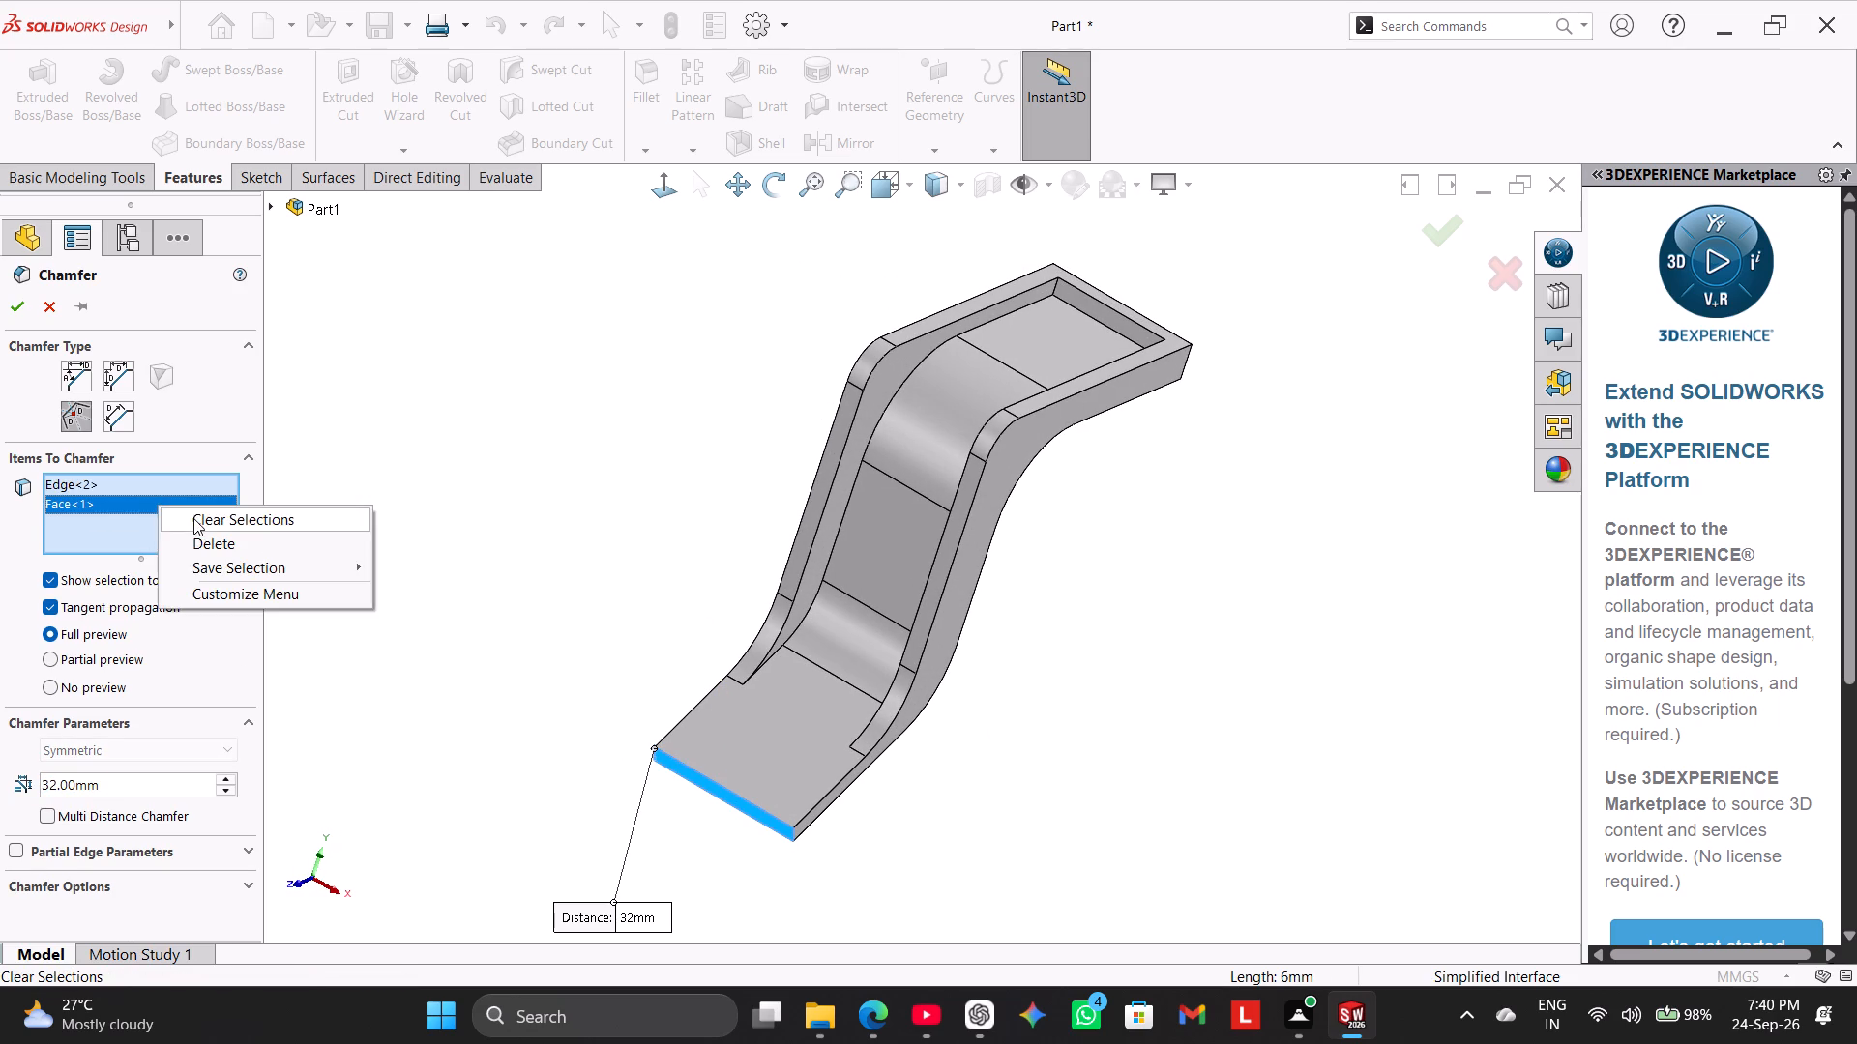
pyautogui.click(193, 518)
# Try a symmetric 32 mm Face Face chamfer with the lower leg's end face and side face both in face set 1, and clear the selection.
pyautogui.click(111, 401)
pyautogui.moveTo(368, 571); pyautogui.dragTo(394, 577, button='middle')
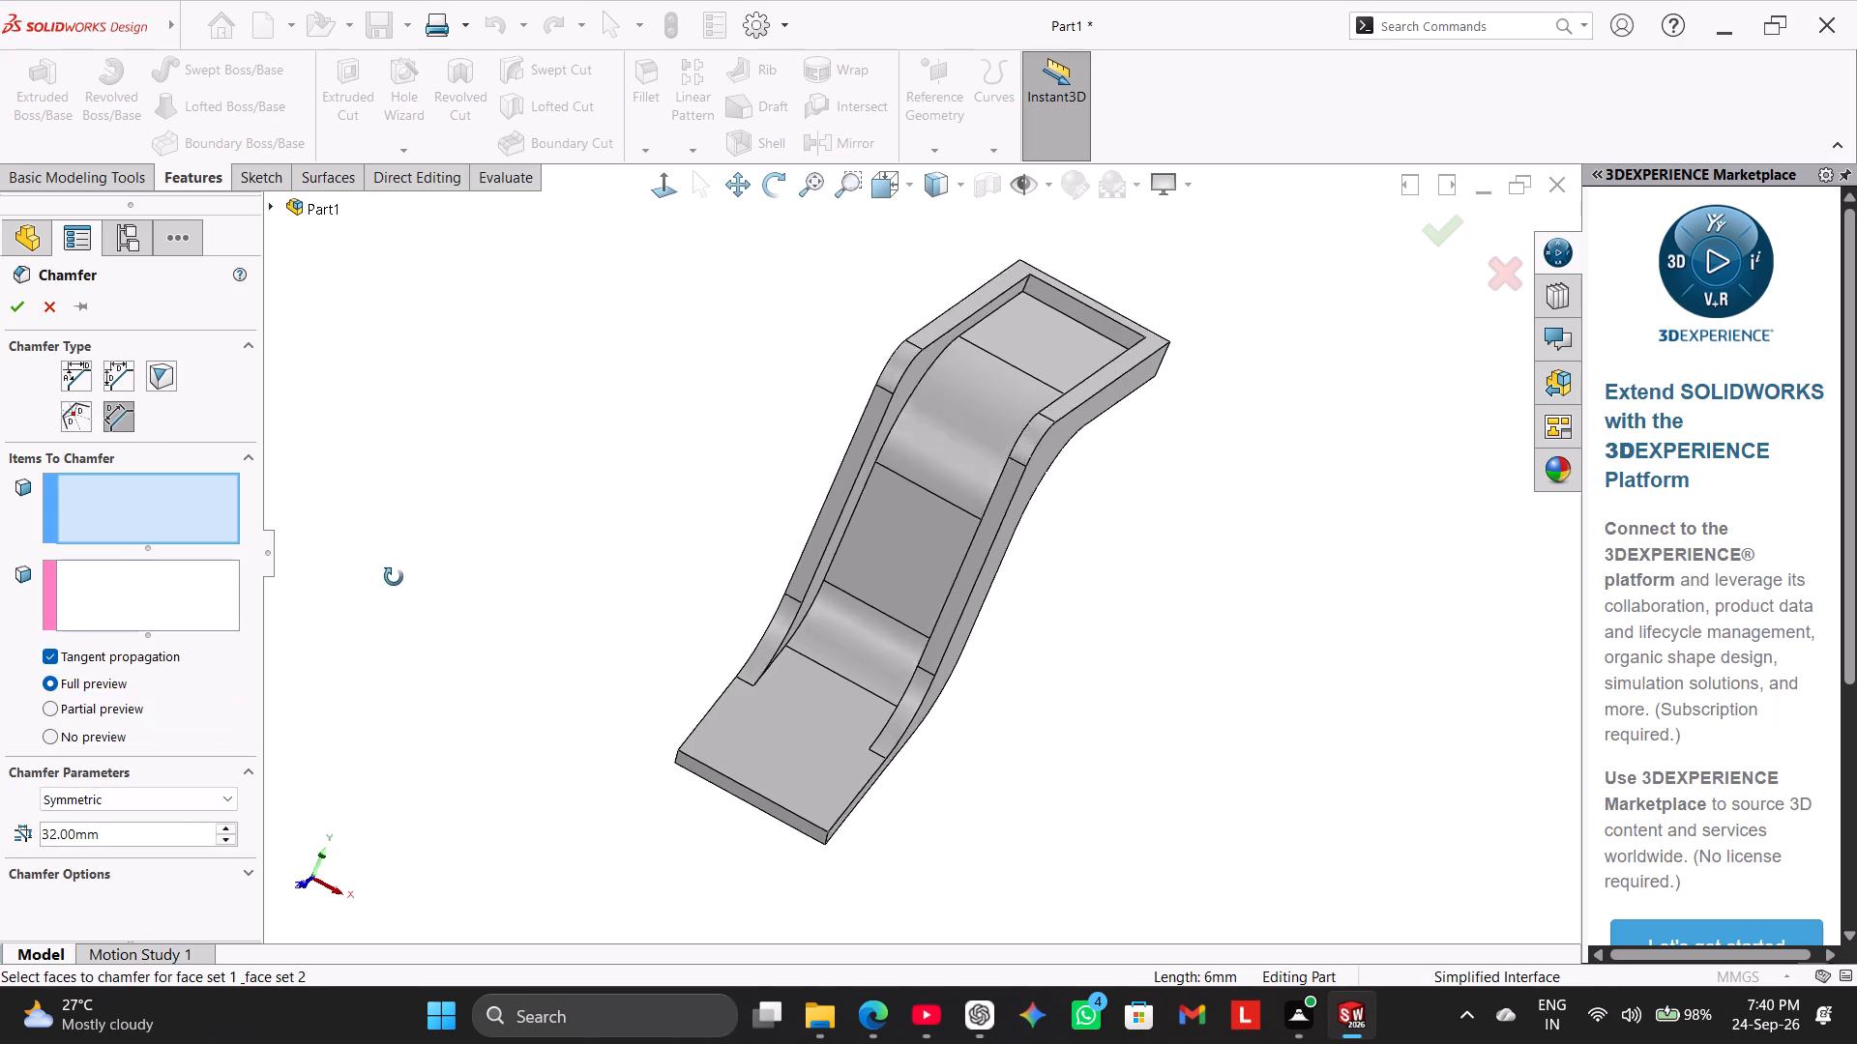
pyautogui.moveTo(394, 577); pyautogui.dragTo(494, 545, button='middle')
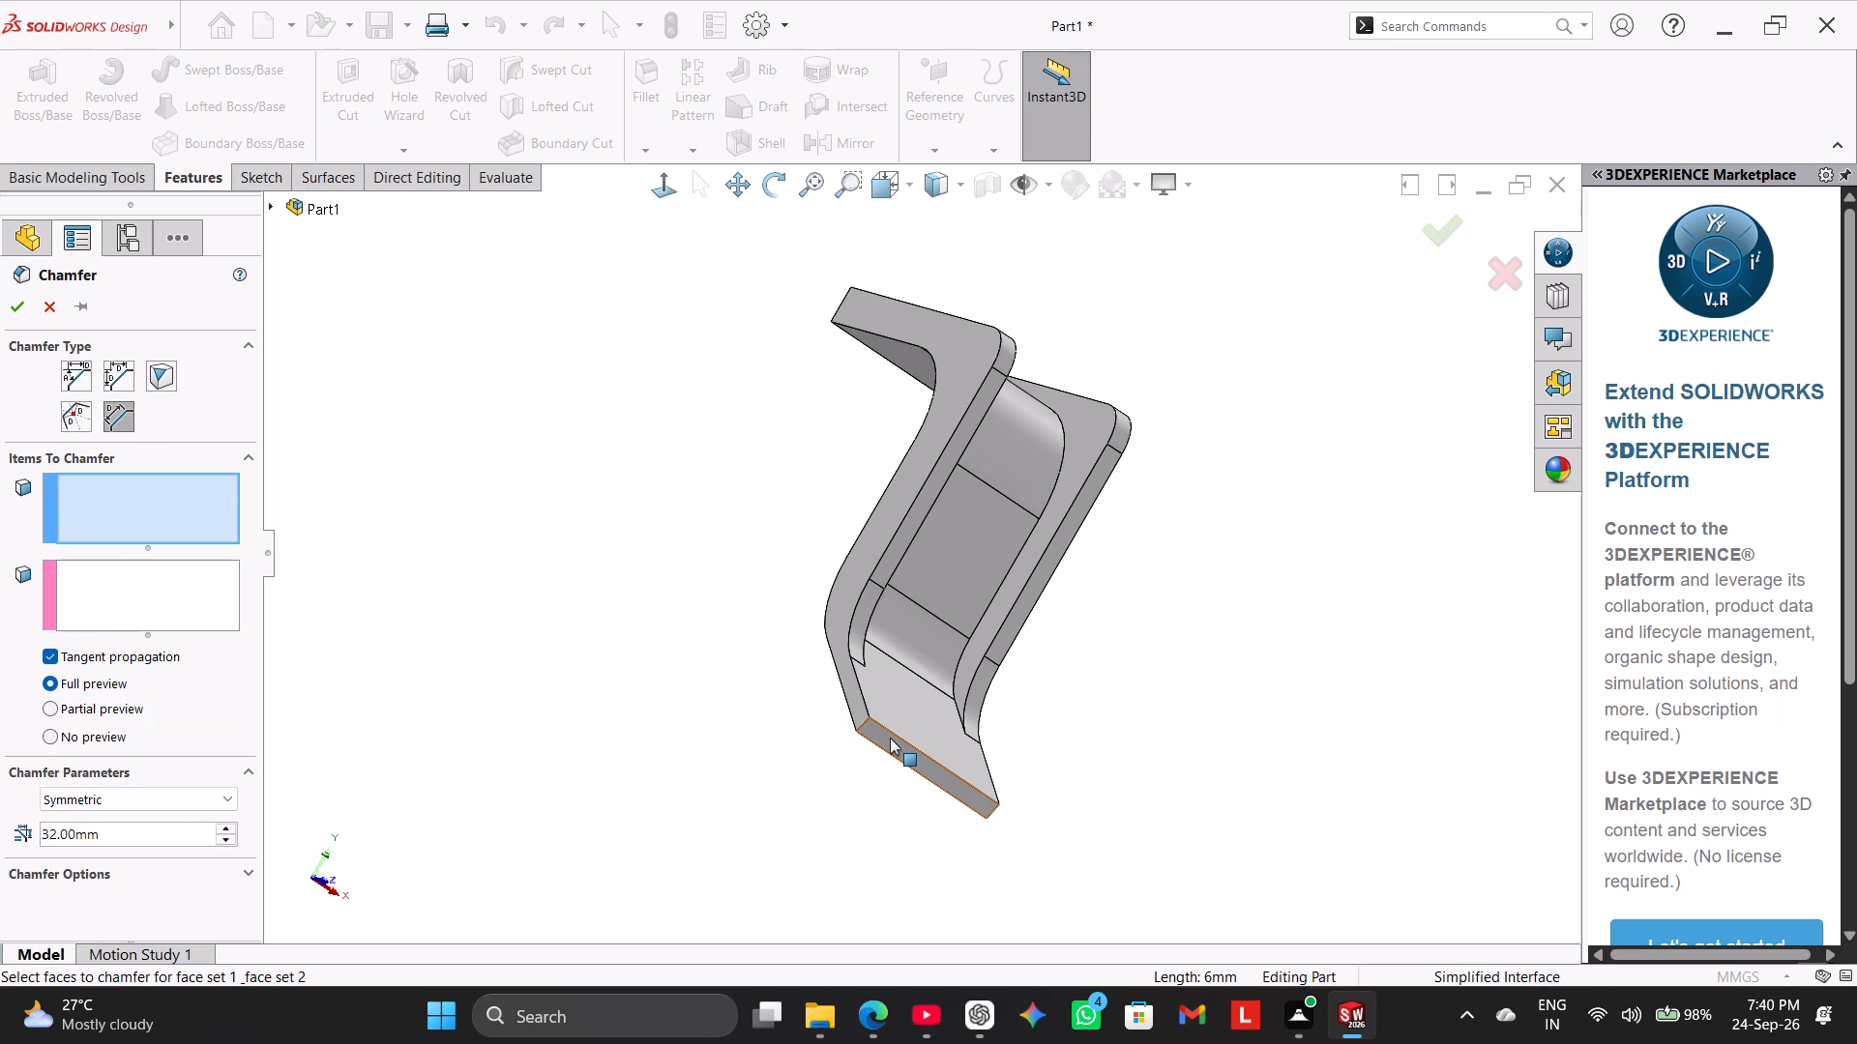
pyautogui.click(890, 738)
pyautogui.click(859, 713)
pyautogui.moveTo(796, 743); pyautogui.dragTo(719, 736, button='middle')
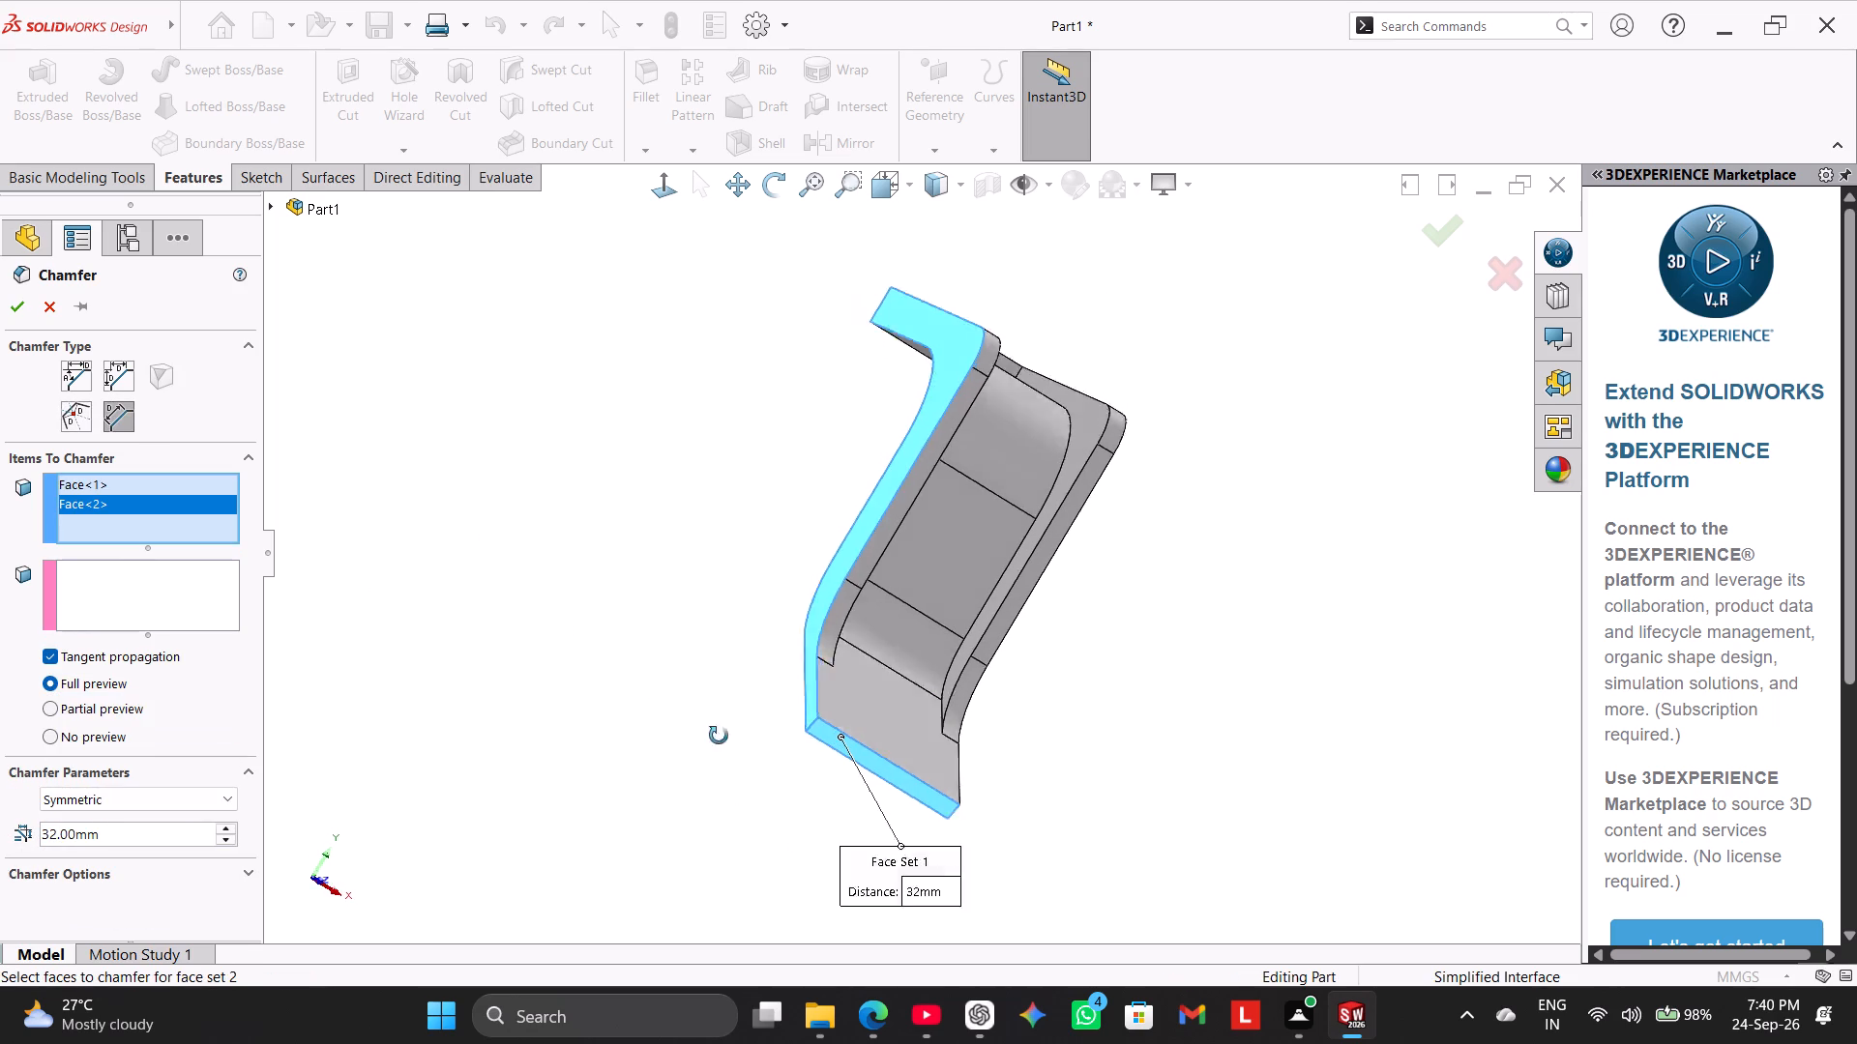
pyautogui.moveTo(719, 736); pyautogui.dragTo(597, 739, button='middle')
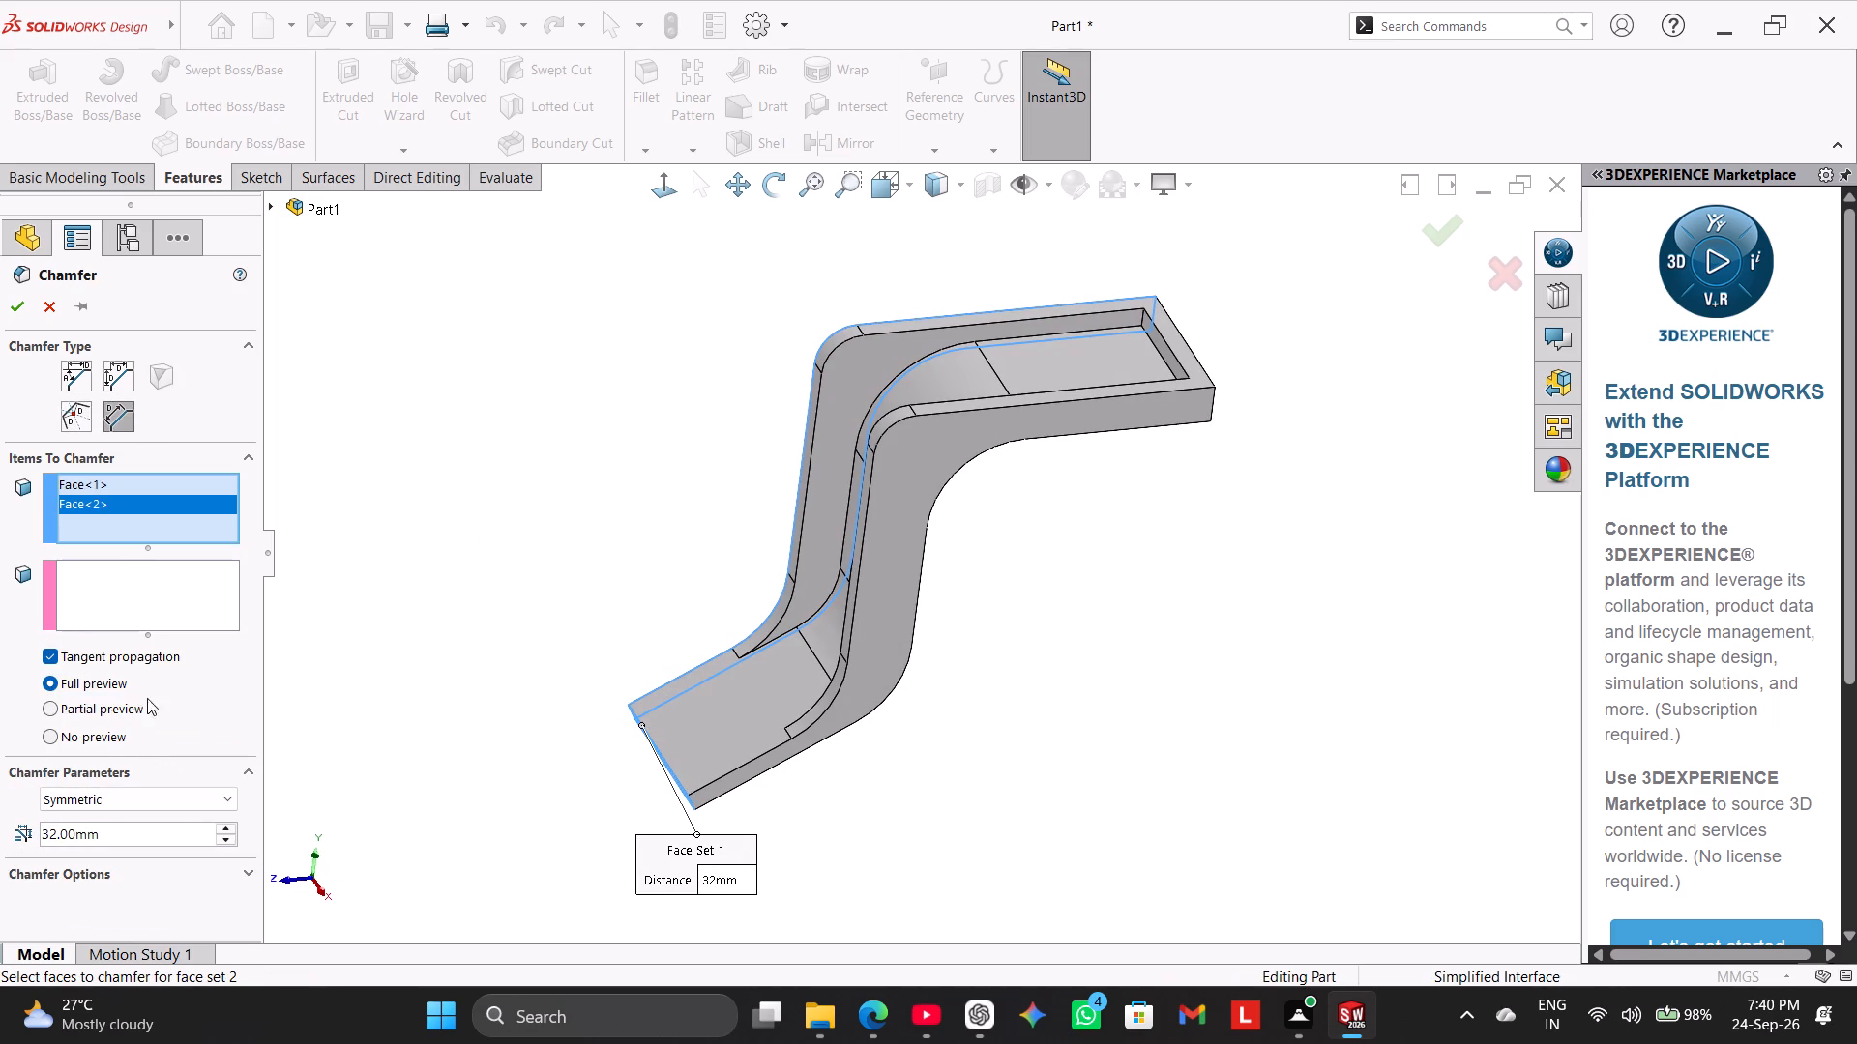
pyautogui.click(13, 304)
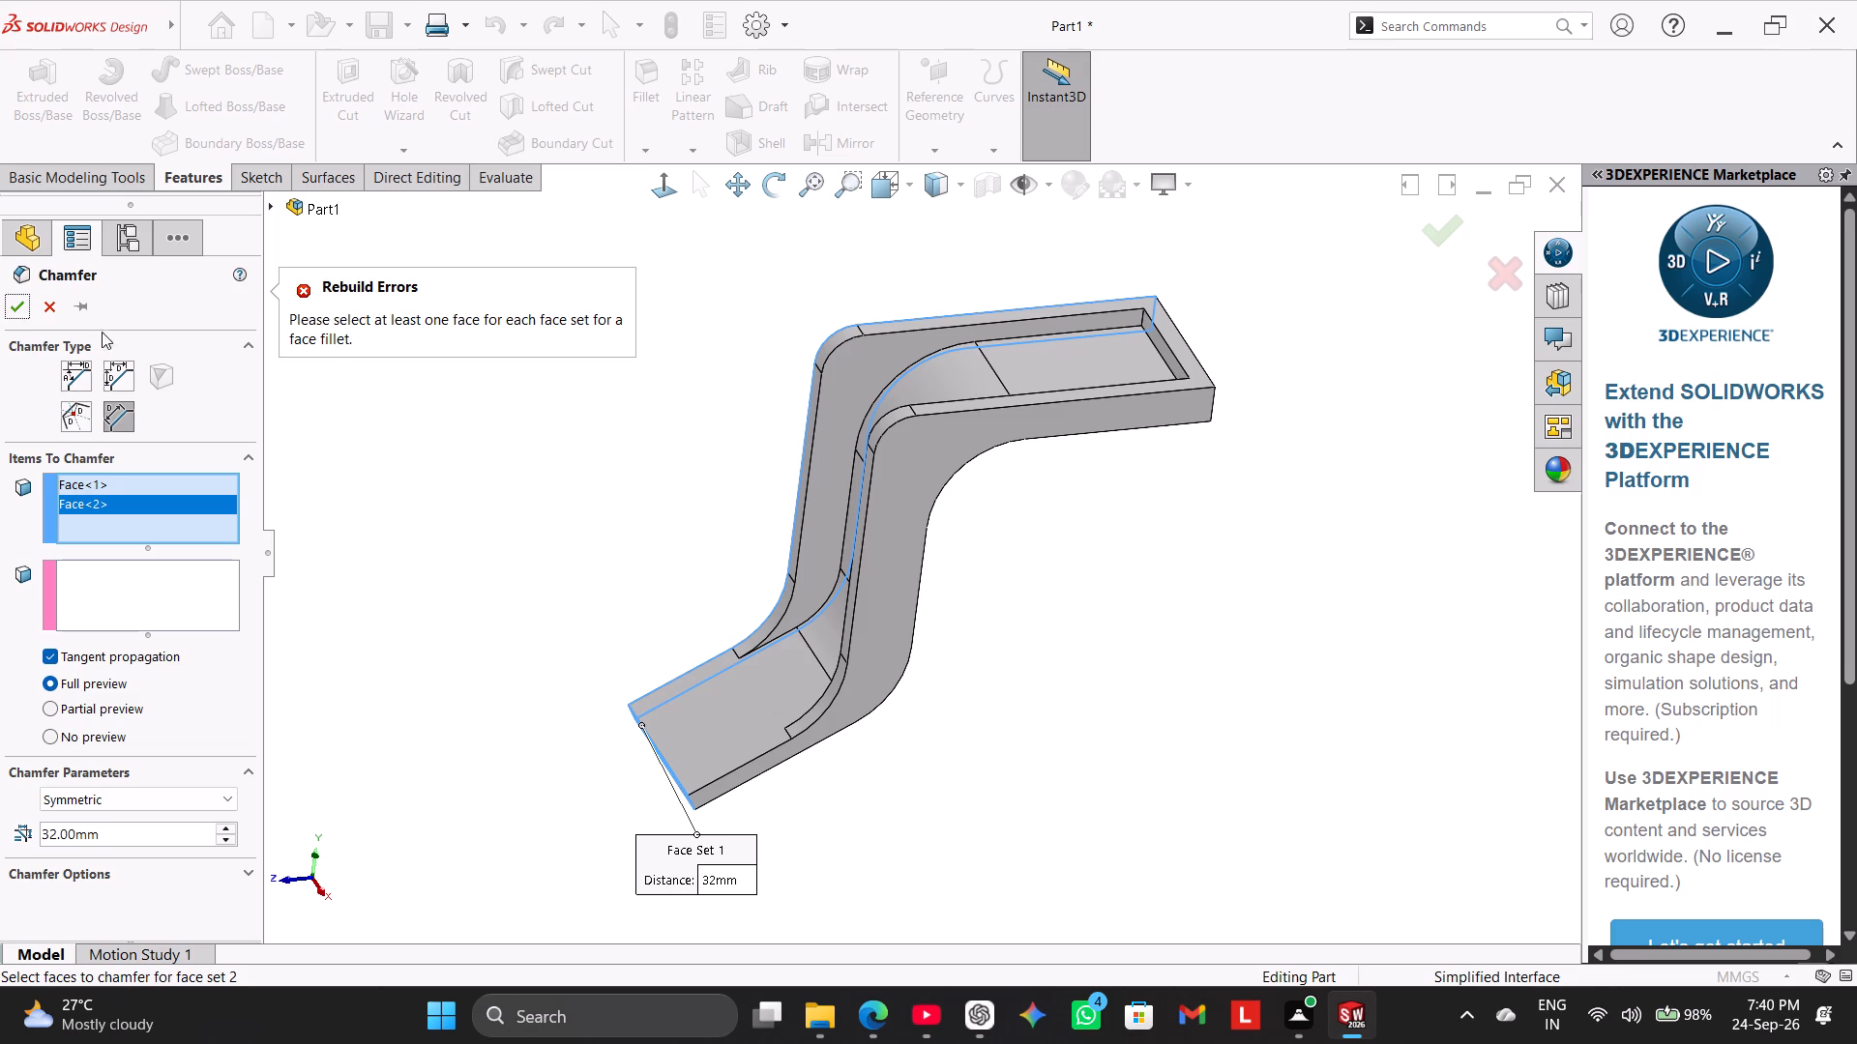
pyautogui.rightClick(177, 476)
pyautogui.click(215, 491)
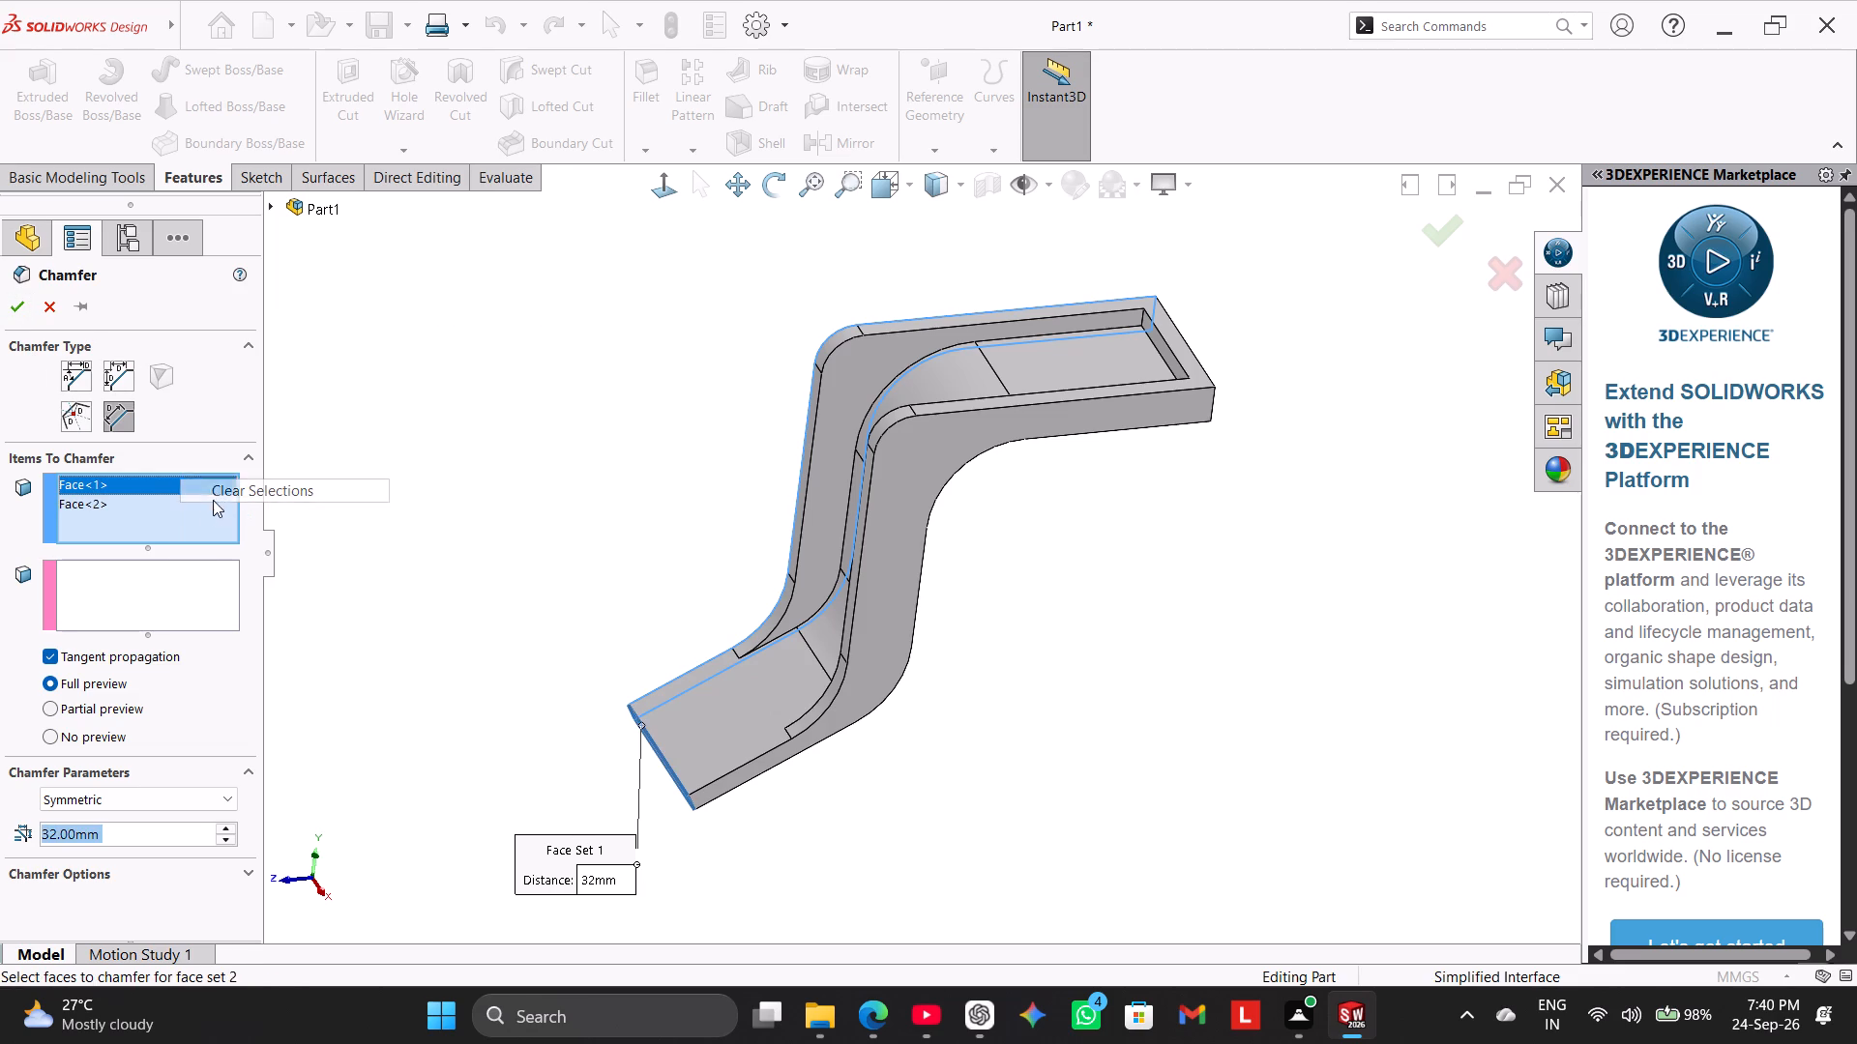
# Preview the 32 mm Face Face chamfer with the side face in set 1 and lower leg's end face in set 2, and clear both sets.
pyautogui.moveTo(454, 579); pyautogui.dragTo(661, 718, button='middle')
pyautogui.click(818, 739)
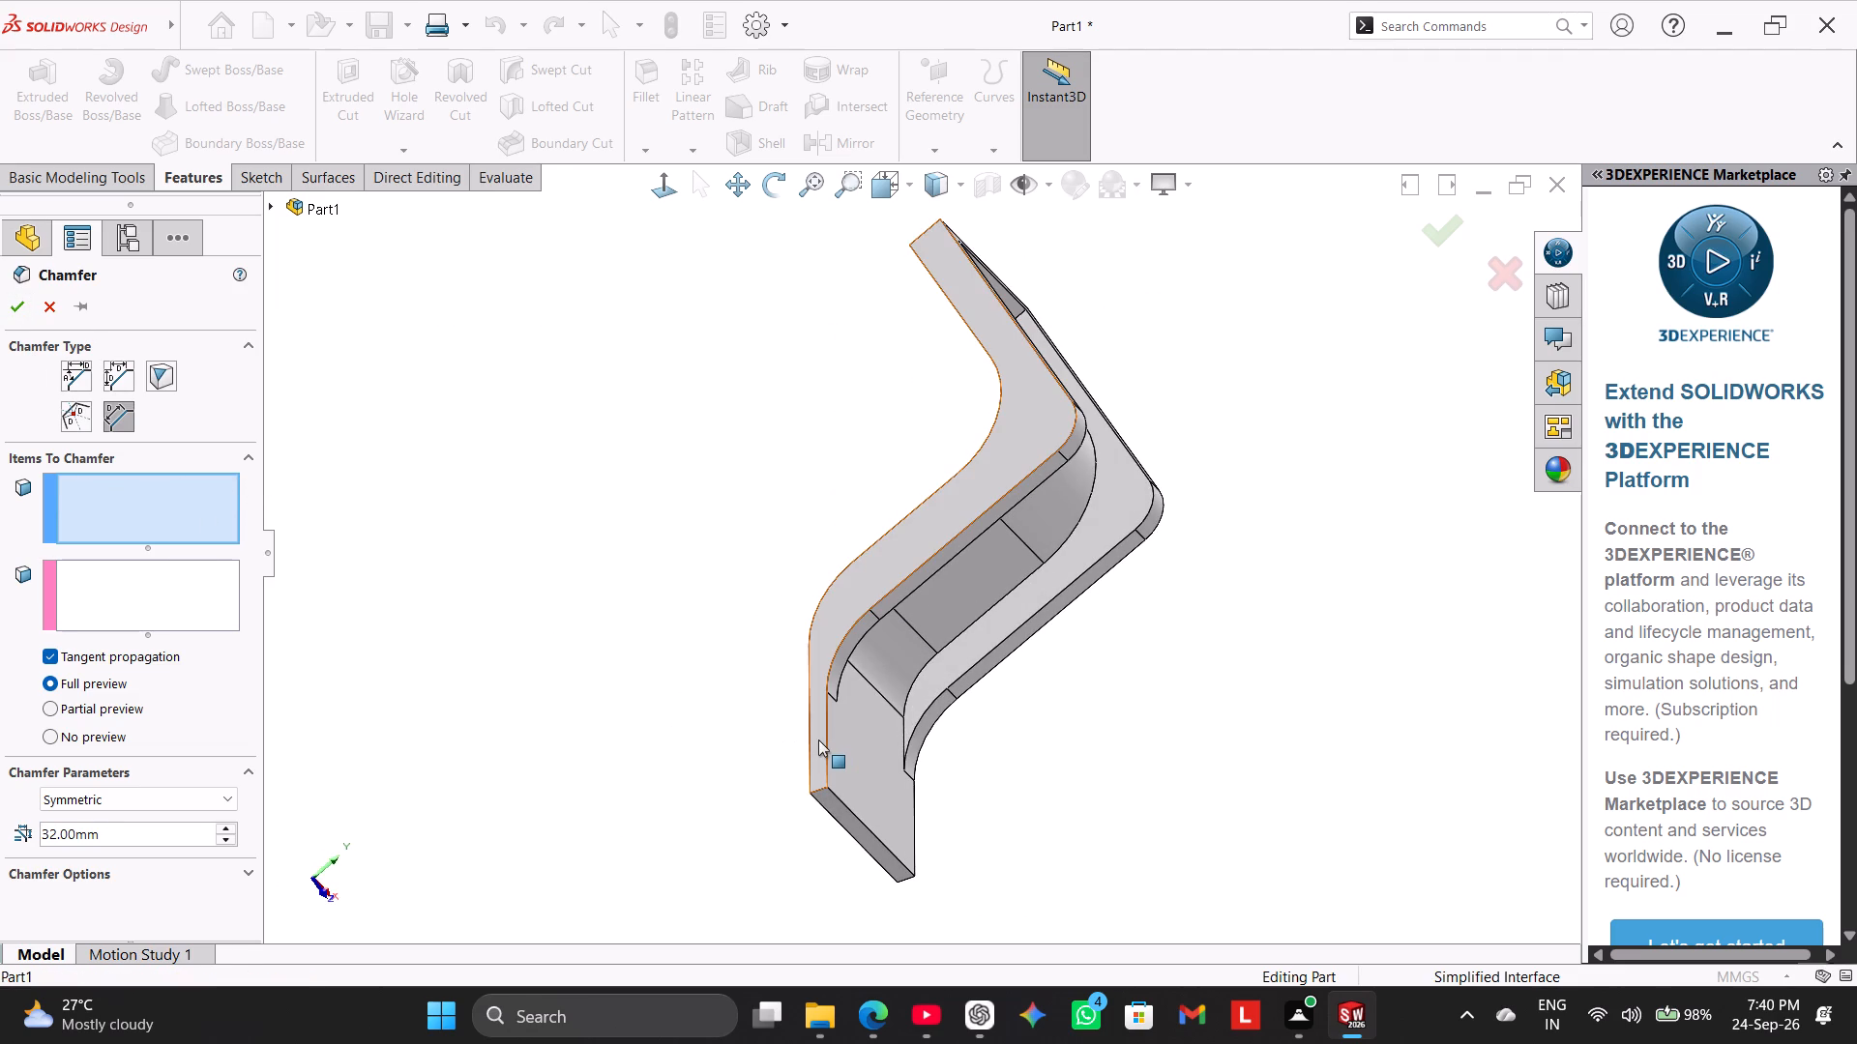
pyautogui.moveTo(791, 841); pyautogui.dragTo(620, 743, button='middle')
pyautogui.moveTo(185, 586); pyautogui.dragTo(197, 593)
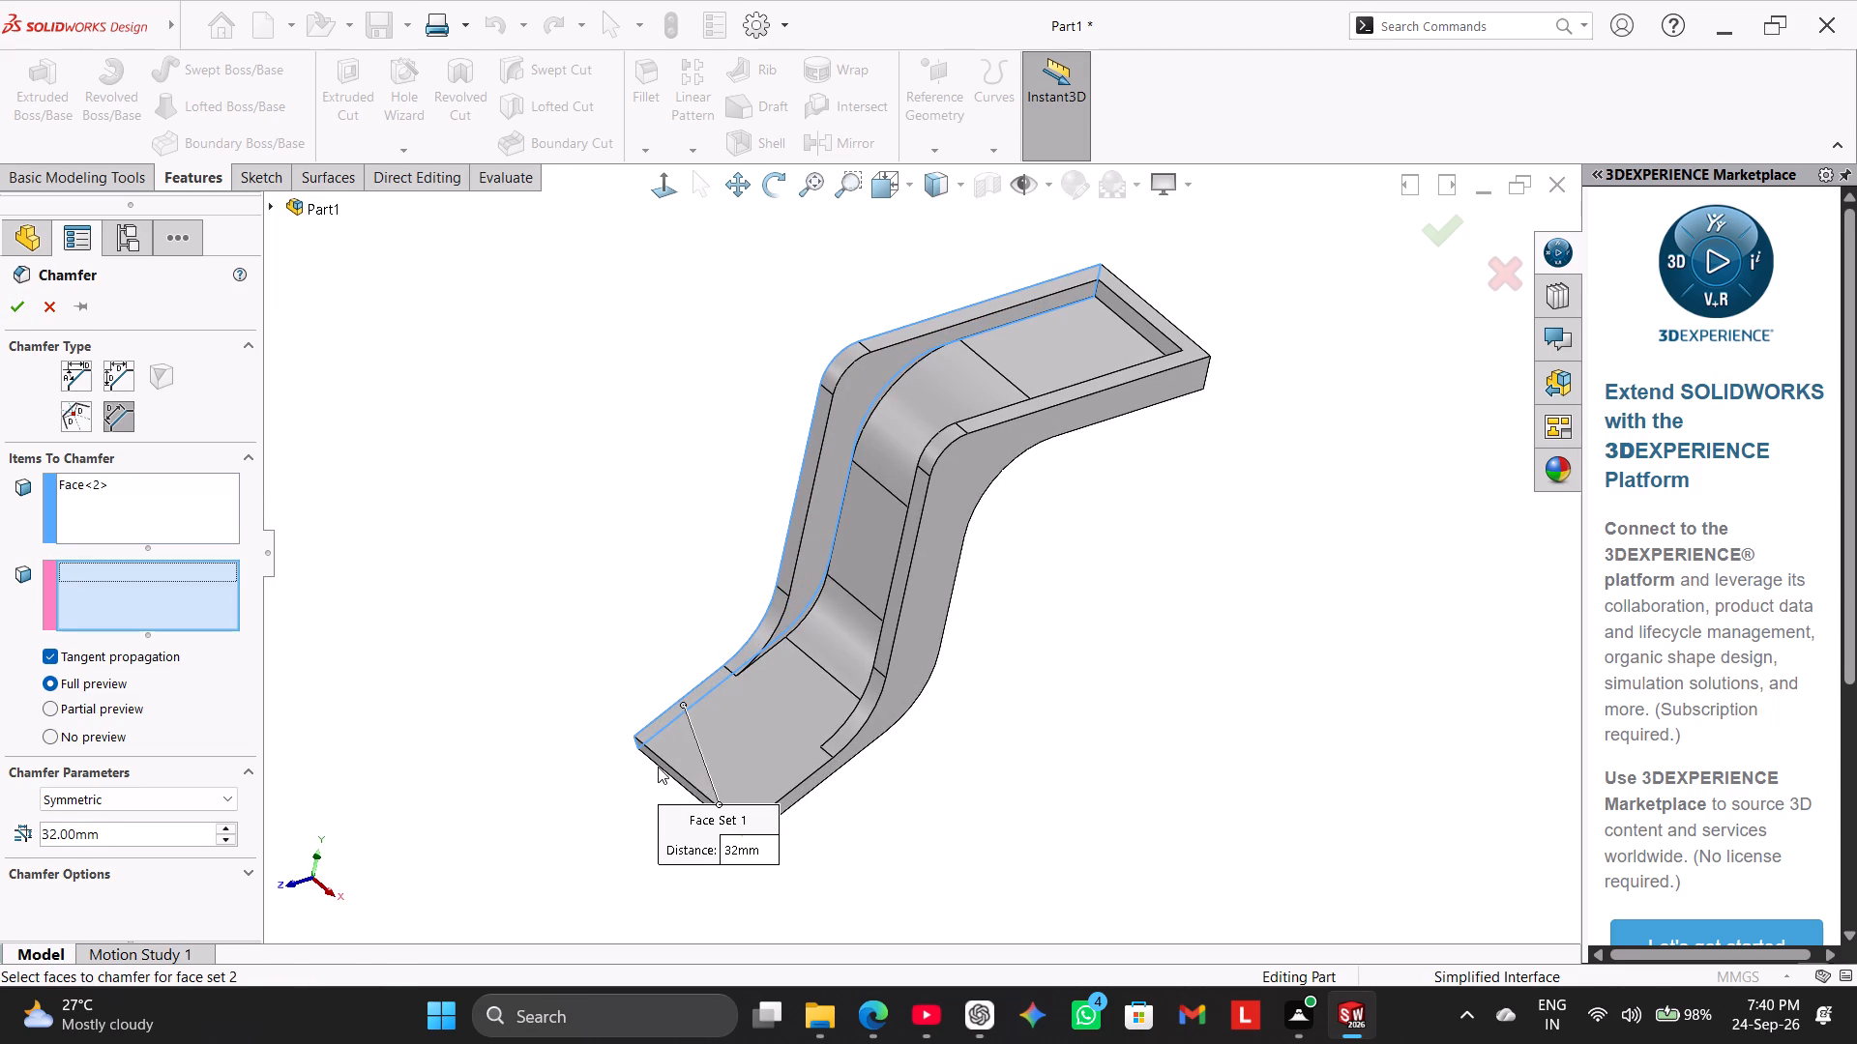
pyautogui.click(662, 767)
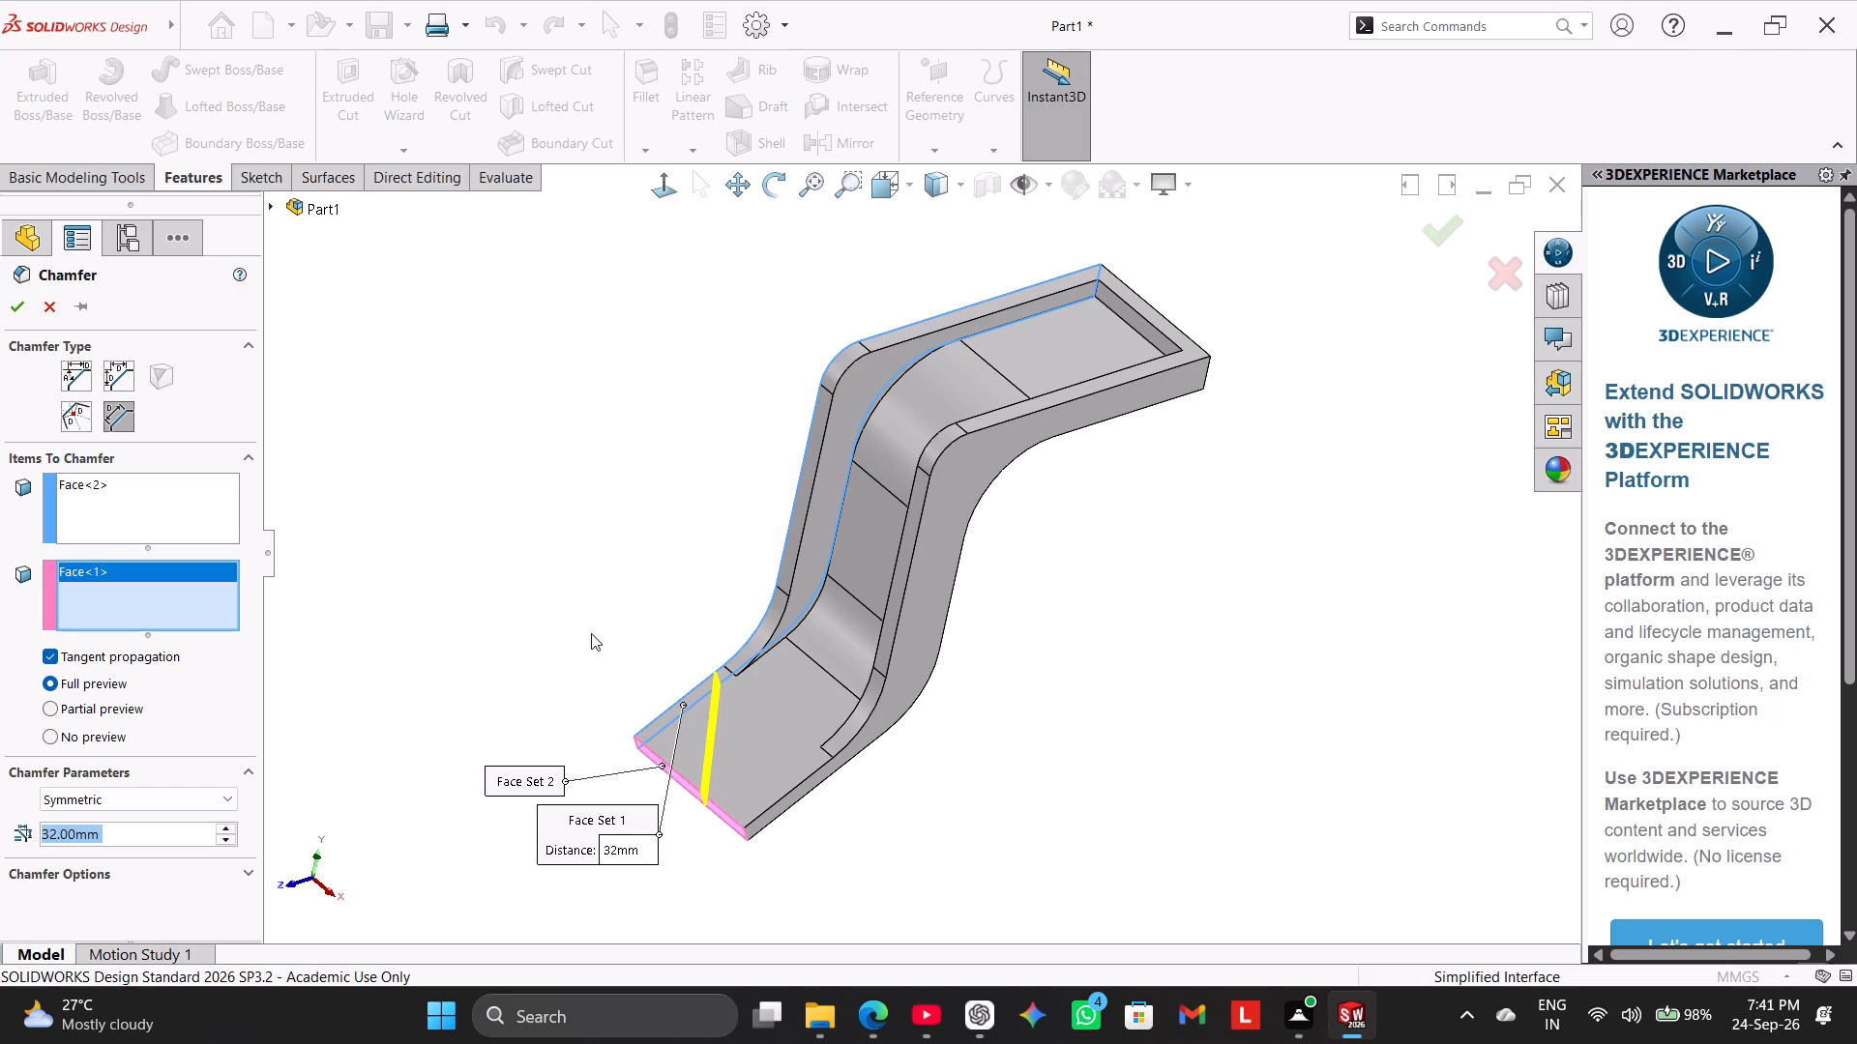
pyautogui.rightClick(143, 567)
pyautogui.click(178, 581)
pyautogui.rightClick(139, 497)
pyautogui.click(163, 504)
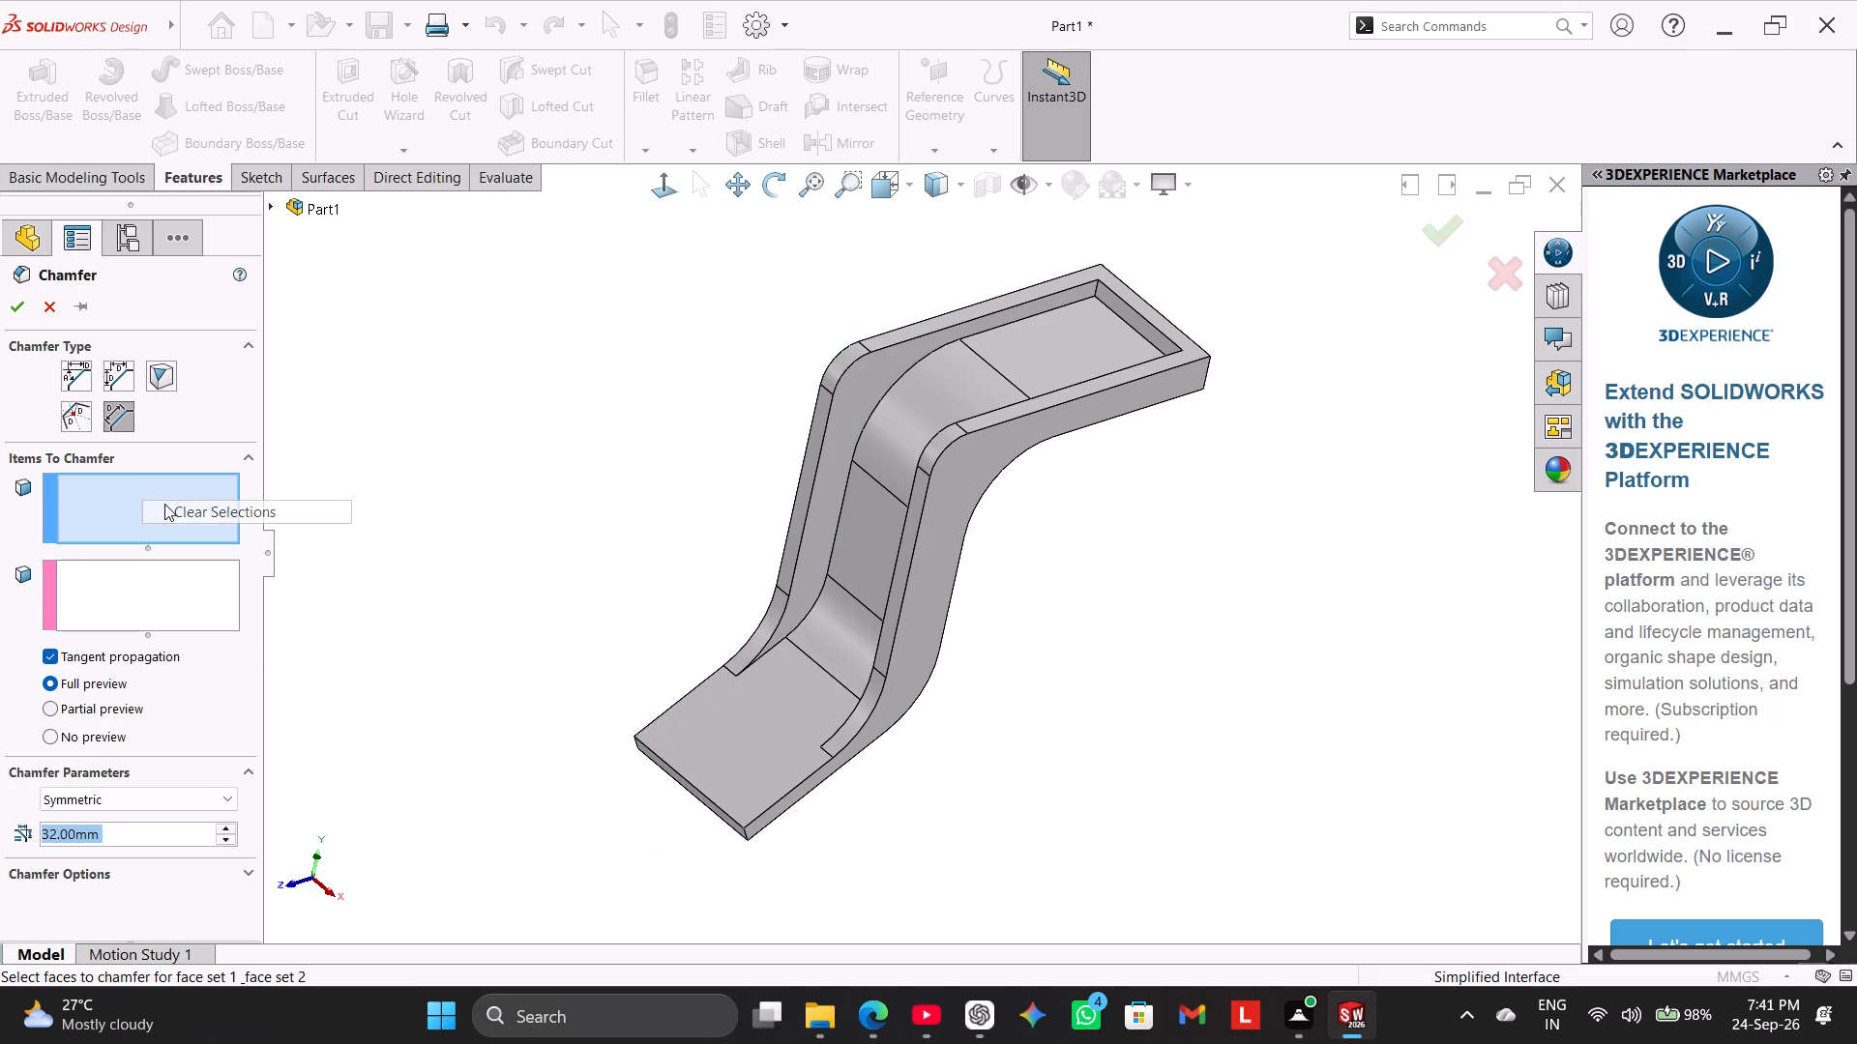
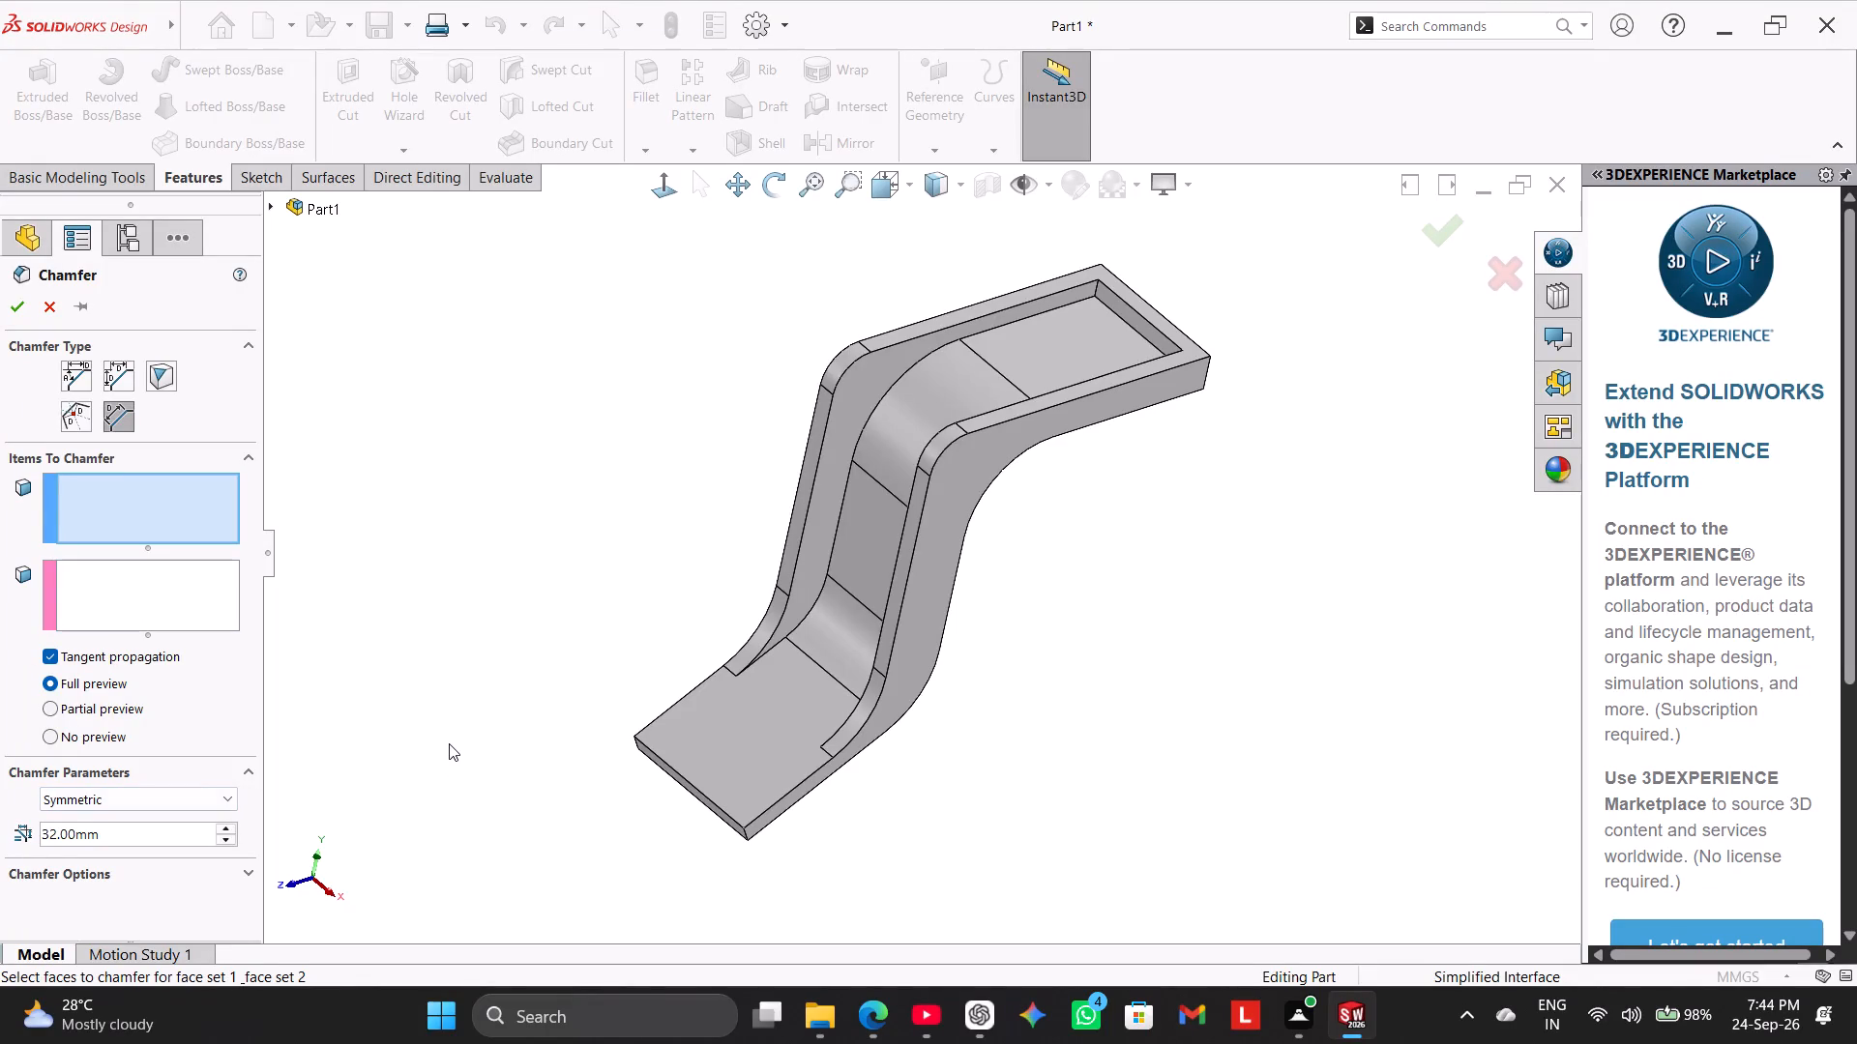
# Chamfer one short corner edge of the lower leg's free end asymmetrically, 32 mm along the side and 10 mm along the end.
pyautogui.moveTo(449, 743); pyautogui.dragTo(513, 717, button='middle')
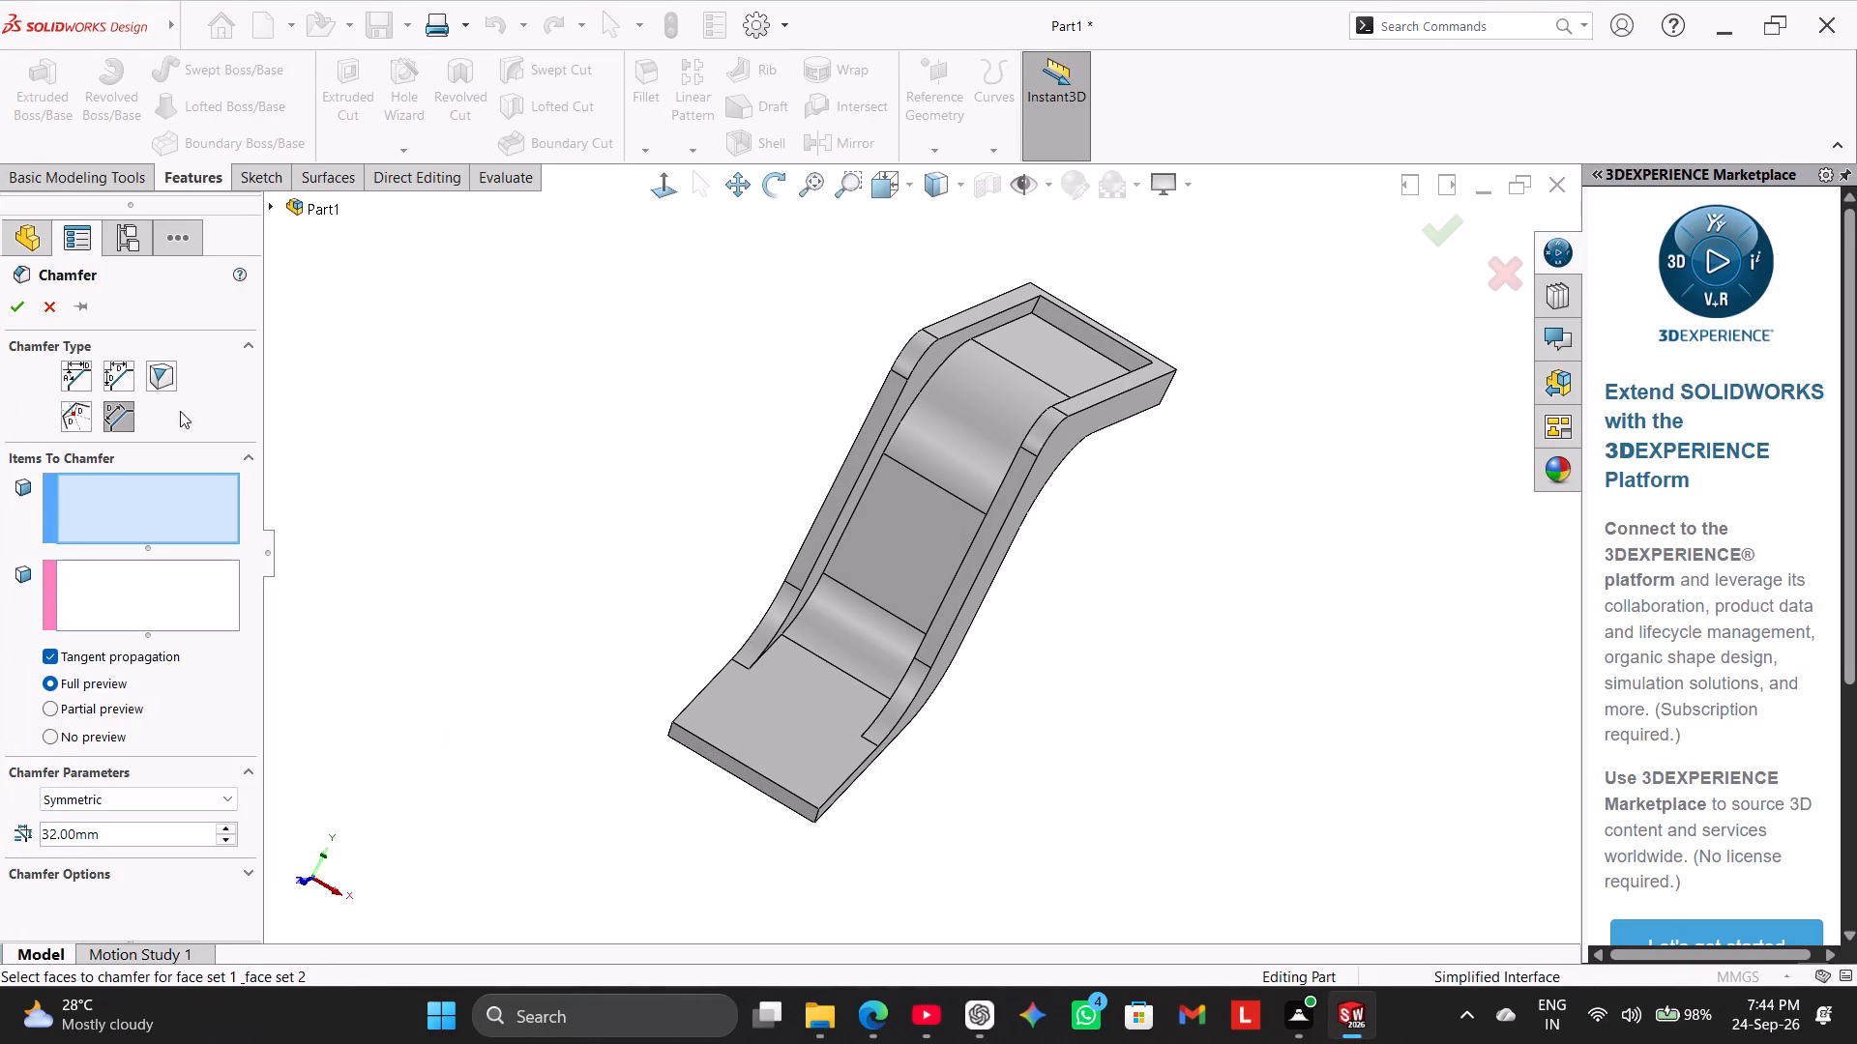
pyautogui.moveTo(425, 655); pyautogui.dragTo(457, 666, button='middle')
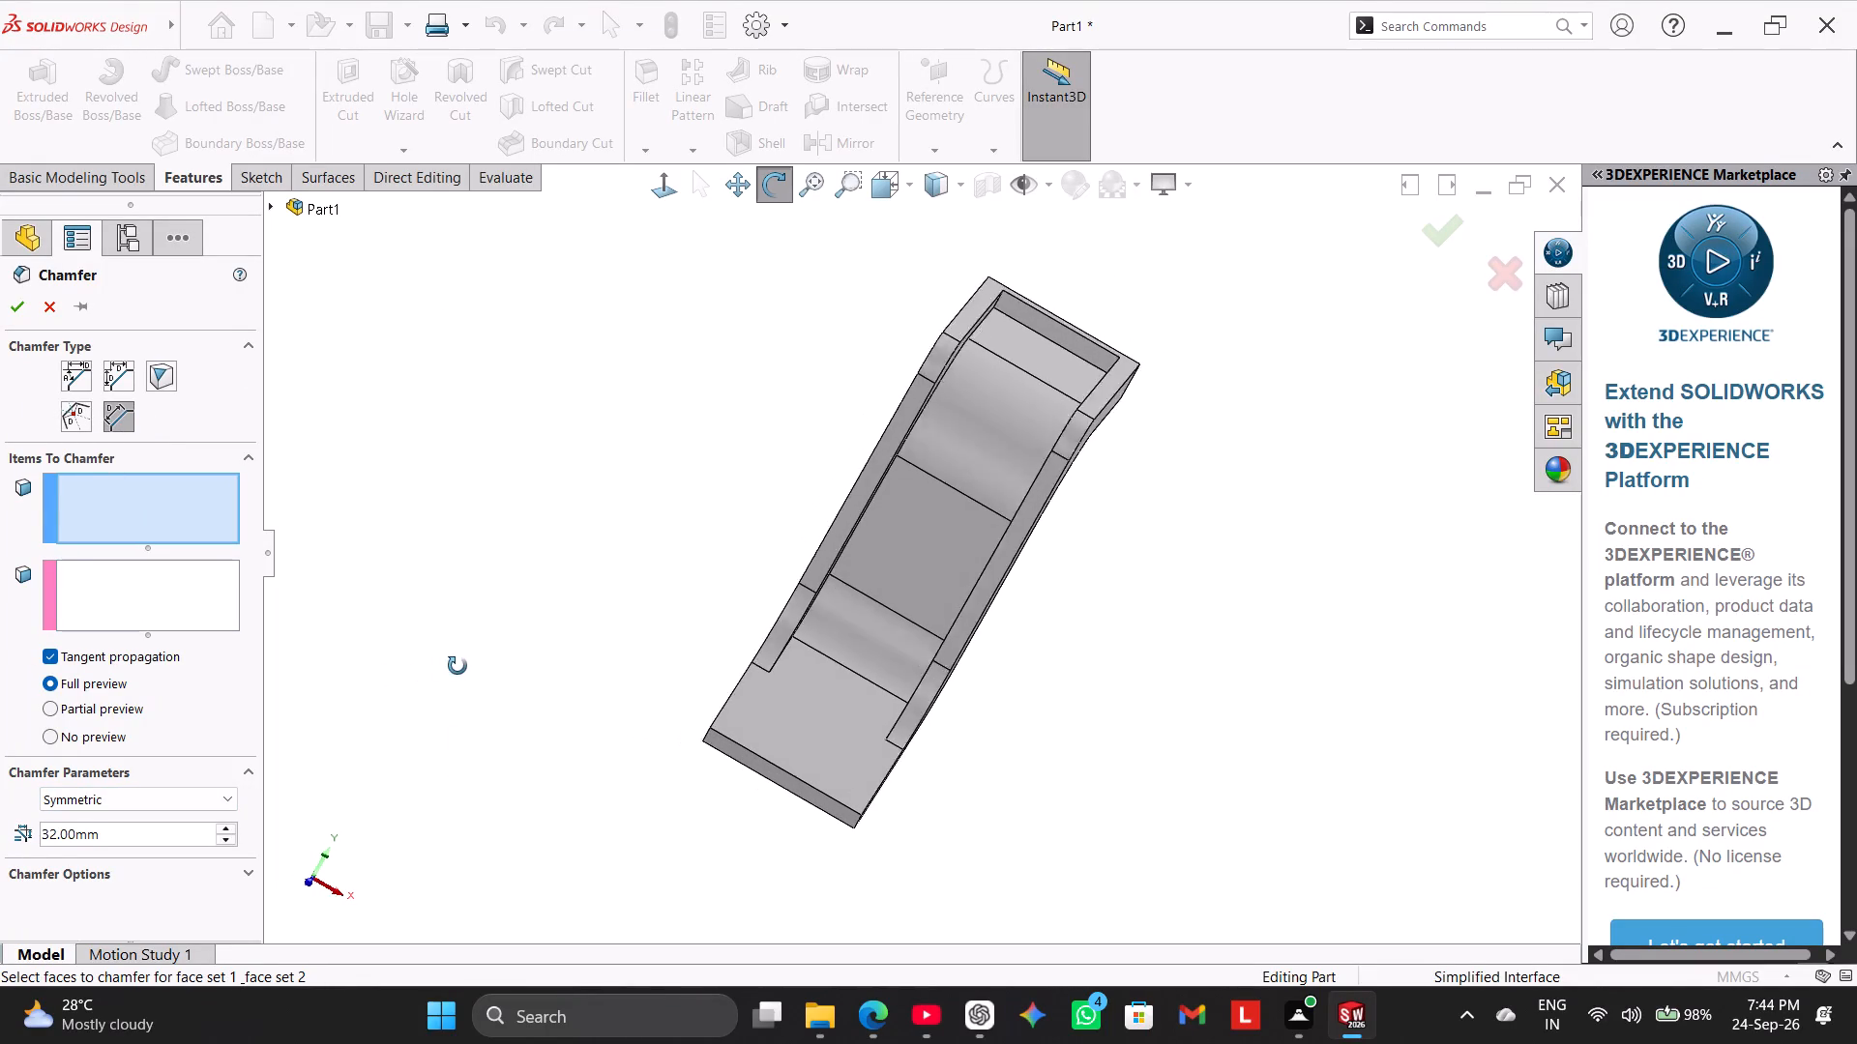
pyautogui.moveTo(457, 666); pyautogui.dragTo(471, 627, button='middle')
pyautogui.click(217, 788)
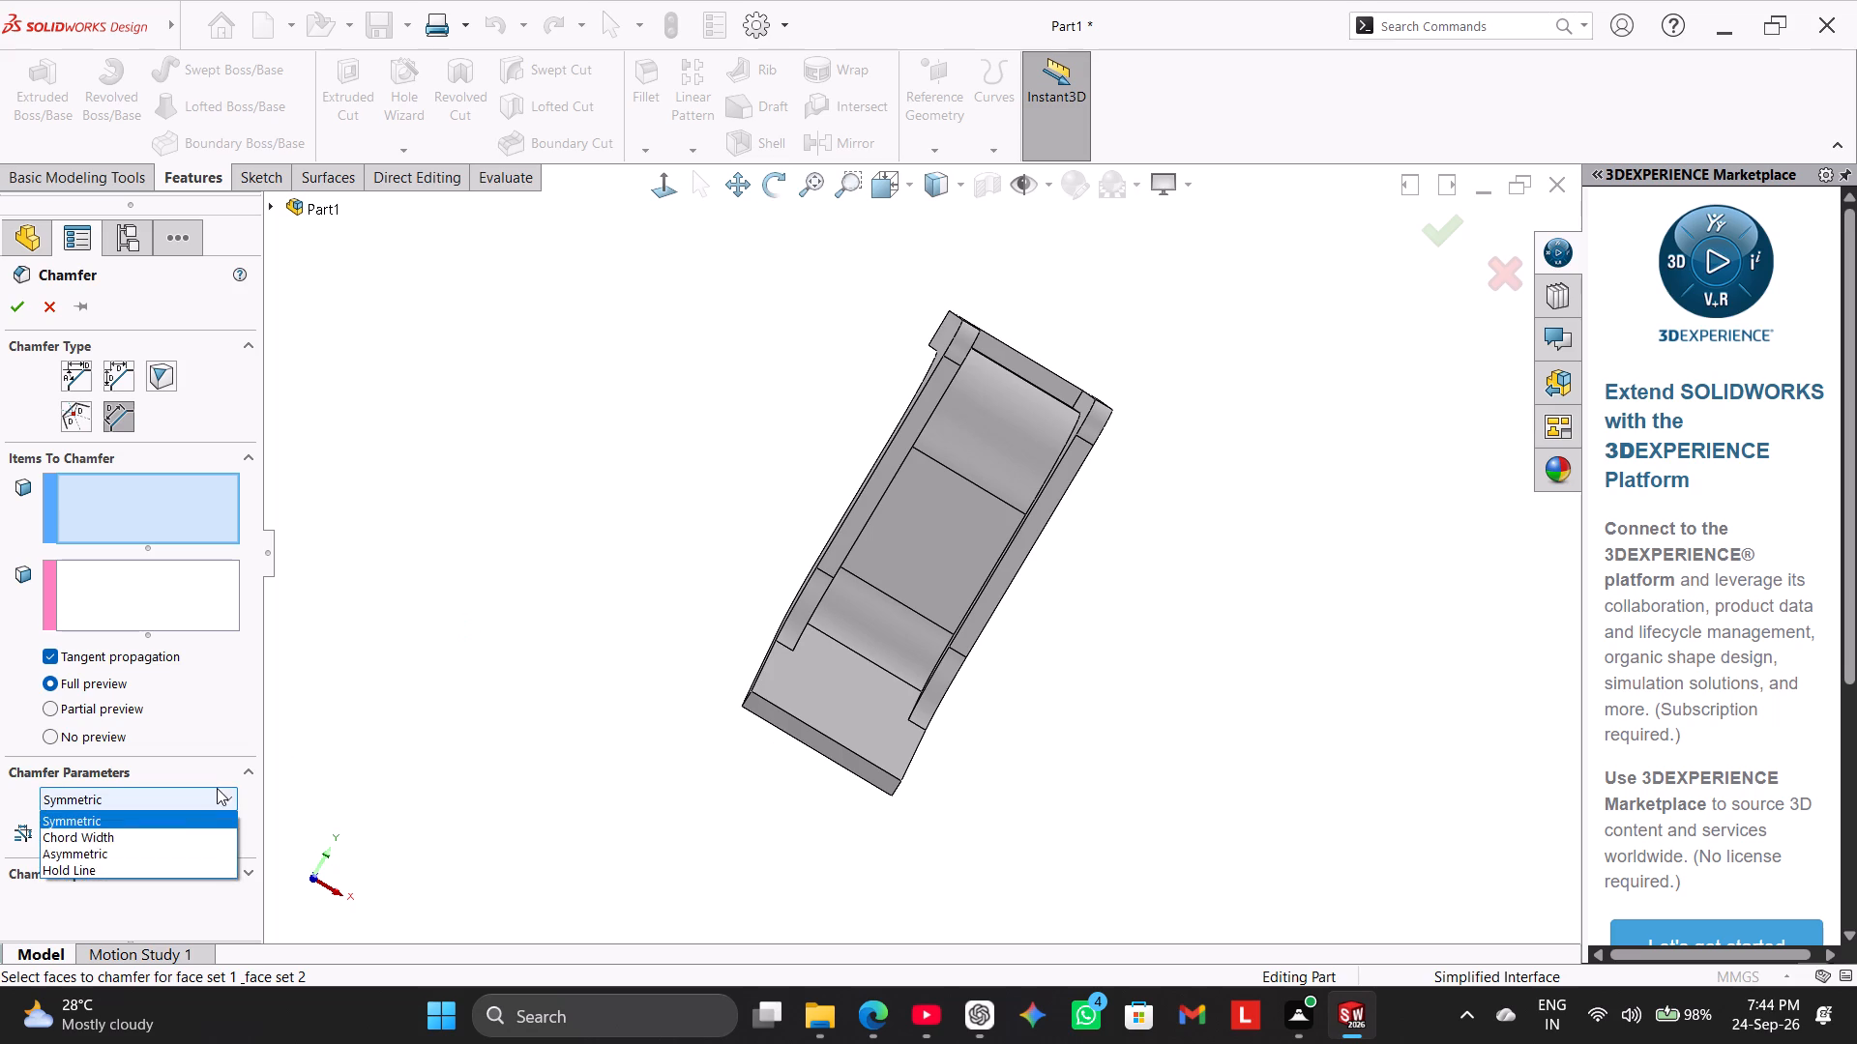
pyautogui.click(189, 852)
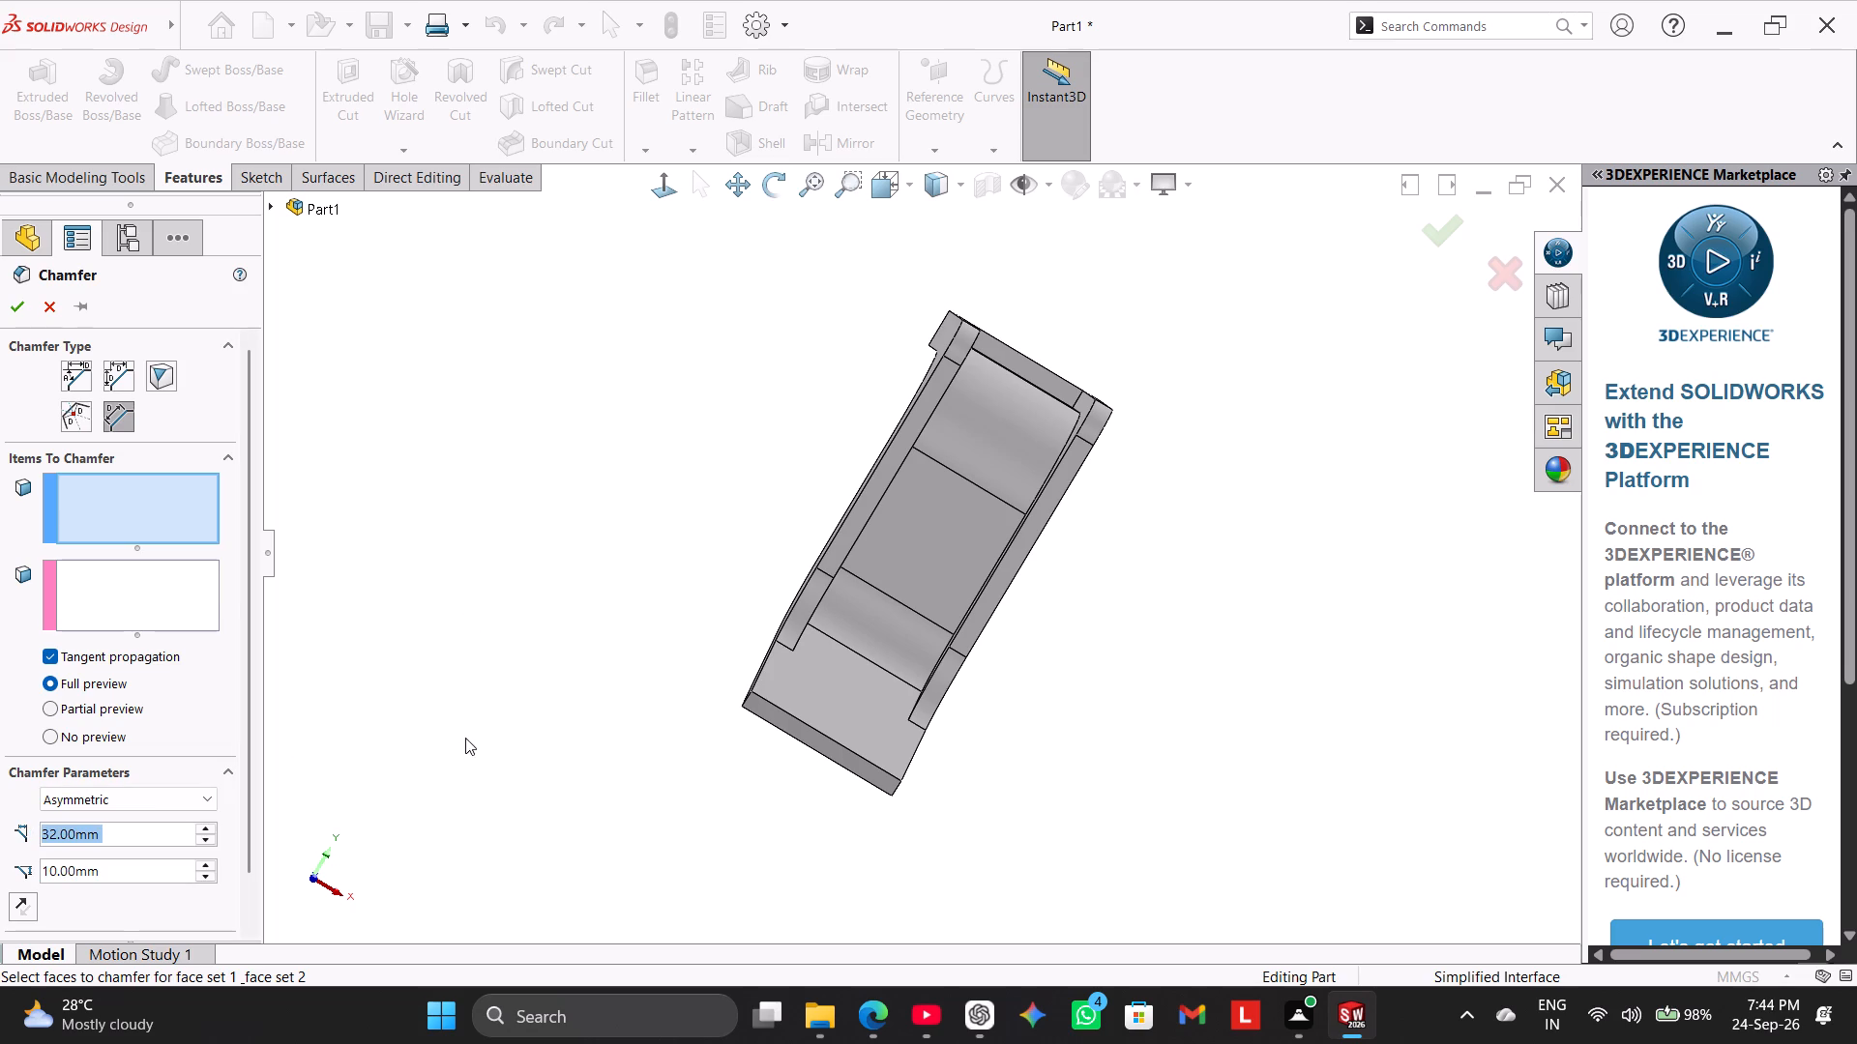
pyautogui.click(128, 381)
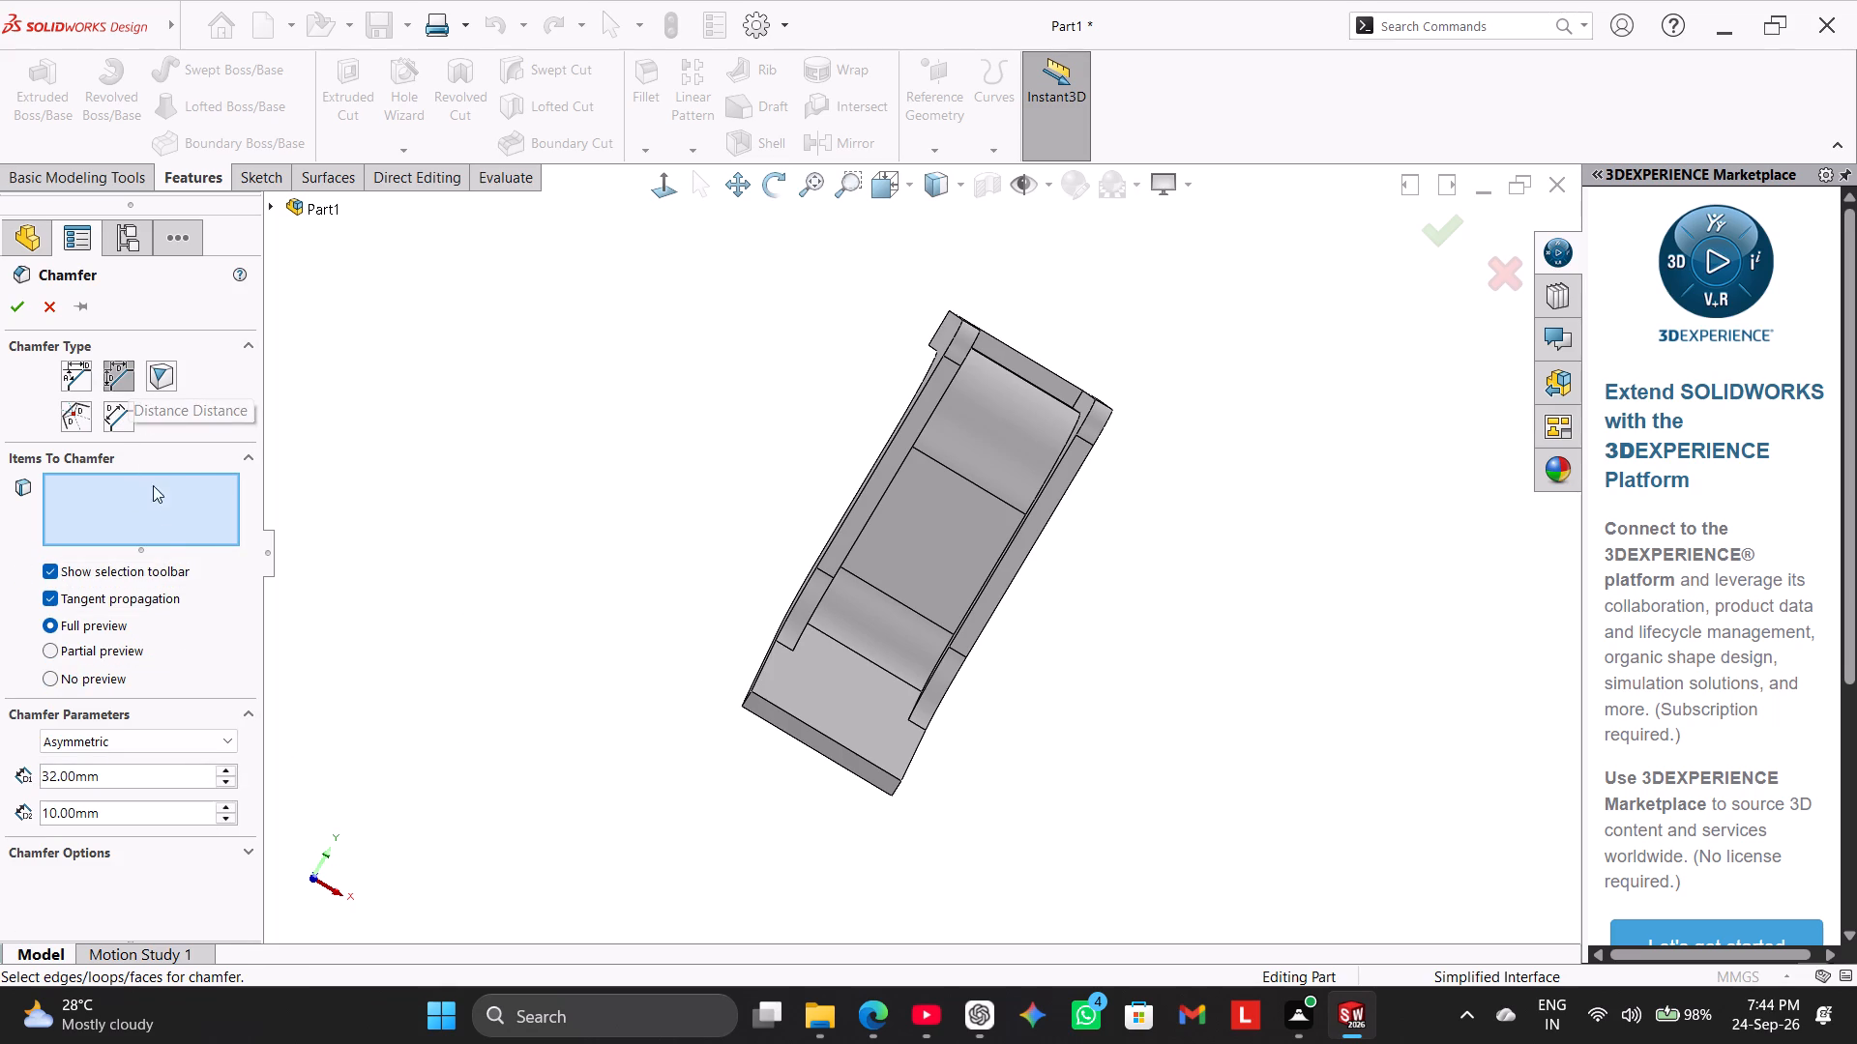
pyautogui.moveTo(480, 654); pyautogui.dragTo(537, 649, button='middle')
pyautogui.scroll(-2, 784, 681)
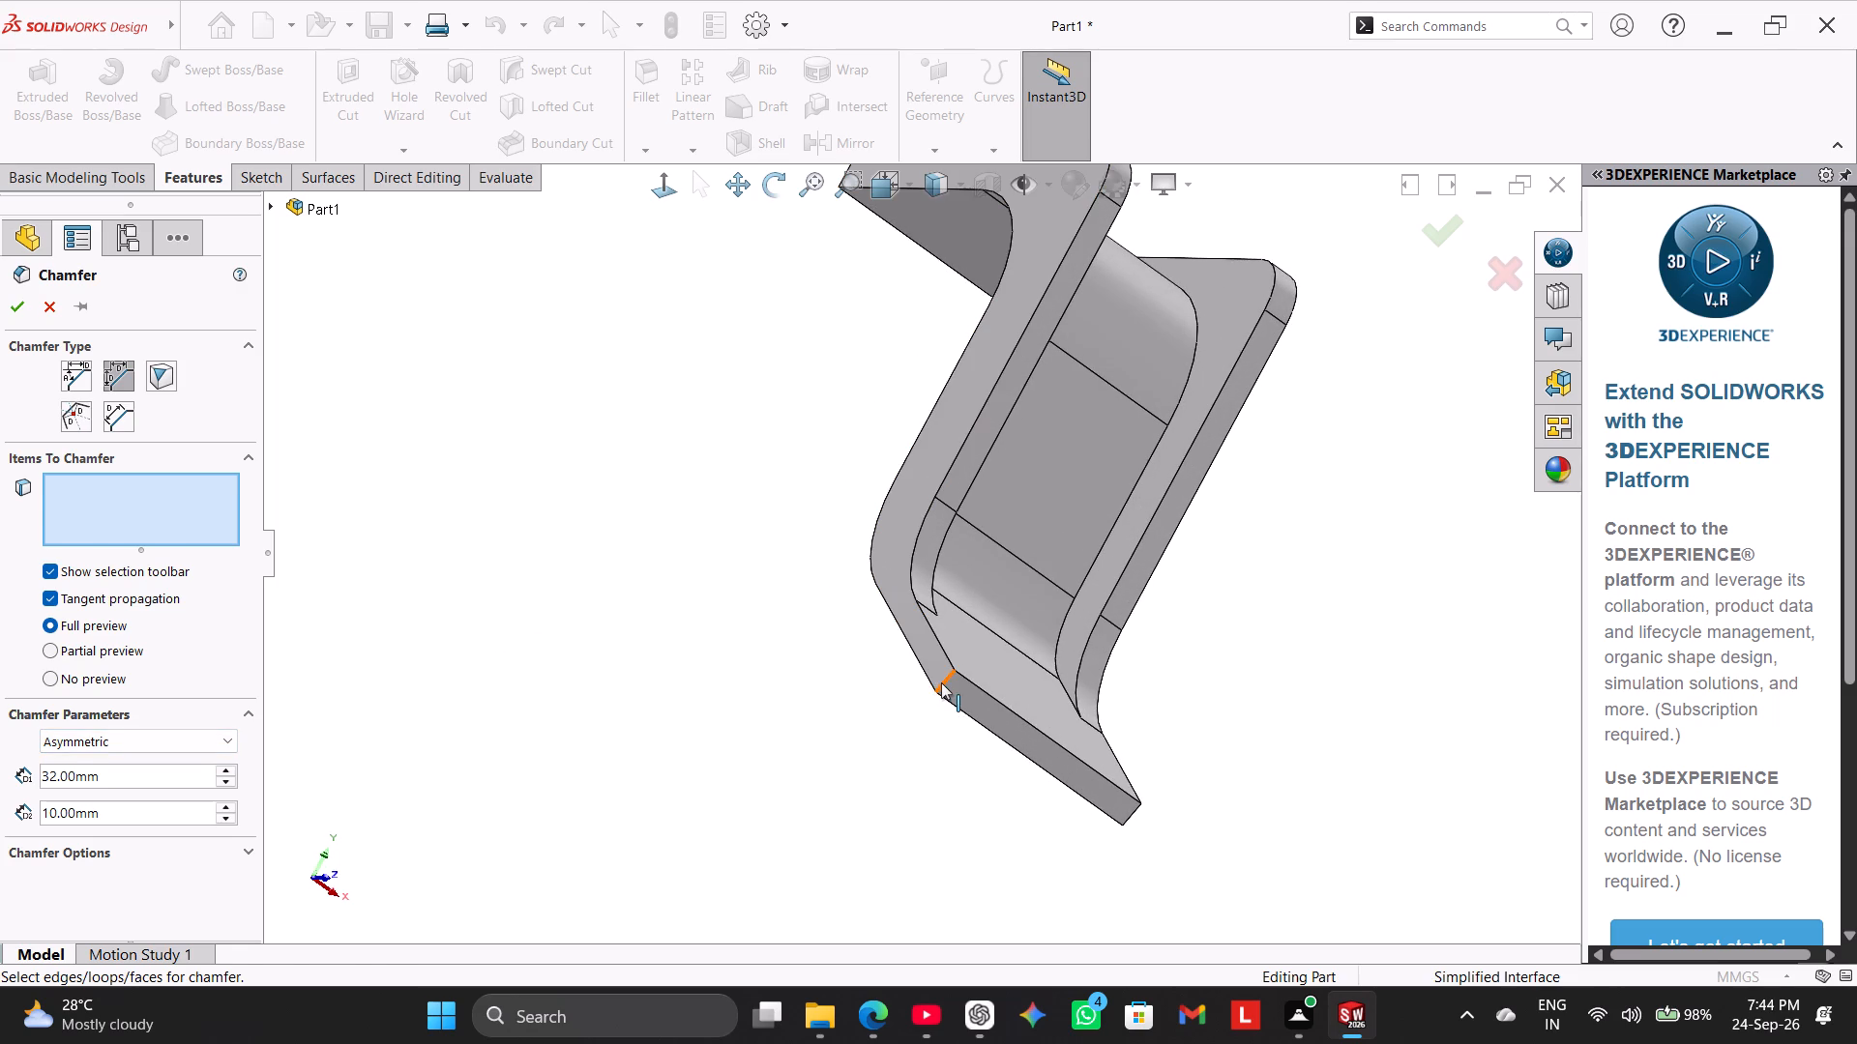
pyautogui.click(941, 682)
pyautogui.moveTo(846, 696); pyautogui.dragTo(722, 719, button='middle')
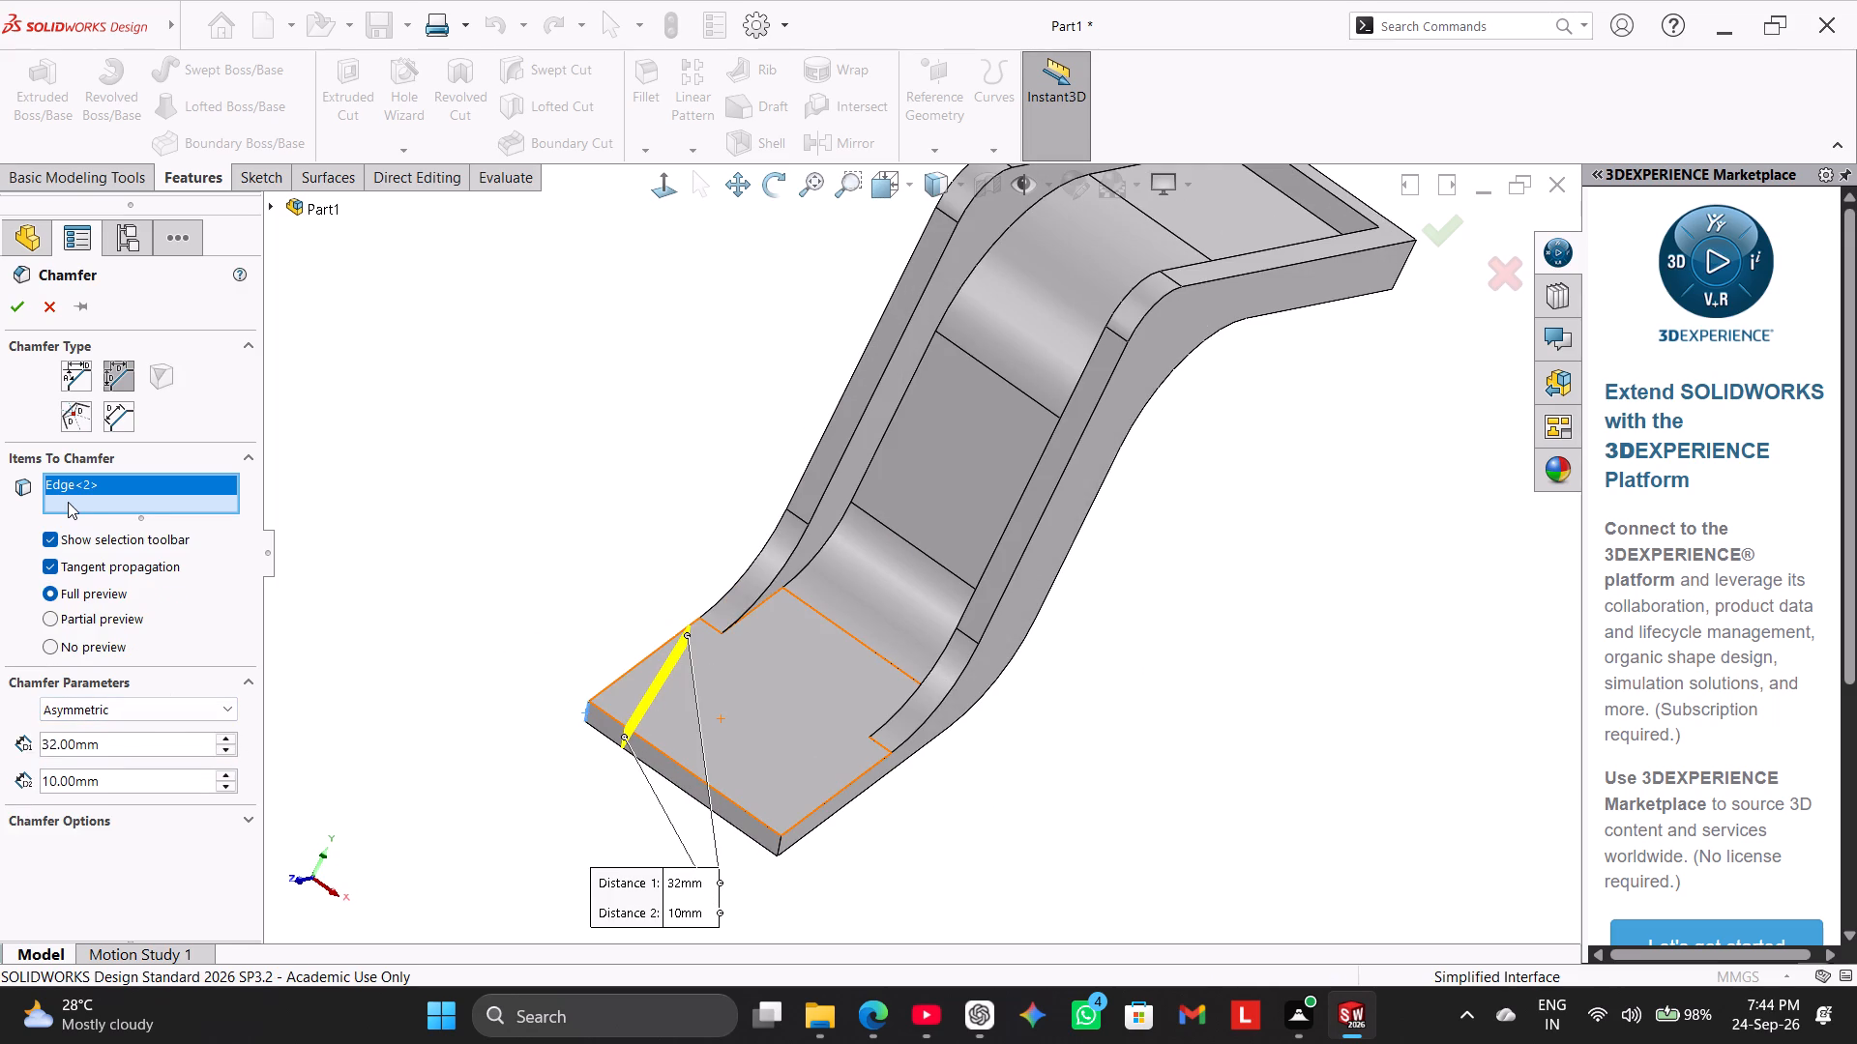
pyautogui.click(22, 307)
# Chamfer the opposite corner edge of the lower leg's free end asymmetrically, with Distance 1 of 10 mm and Distance 2 of 35 mm.
pyautogui.click(649, 159)
pyautogui.click(667, 201)
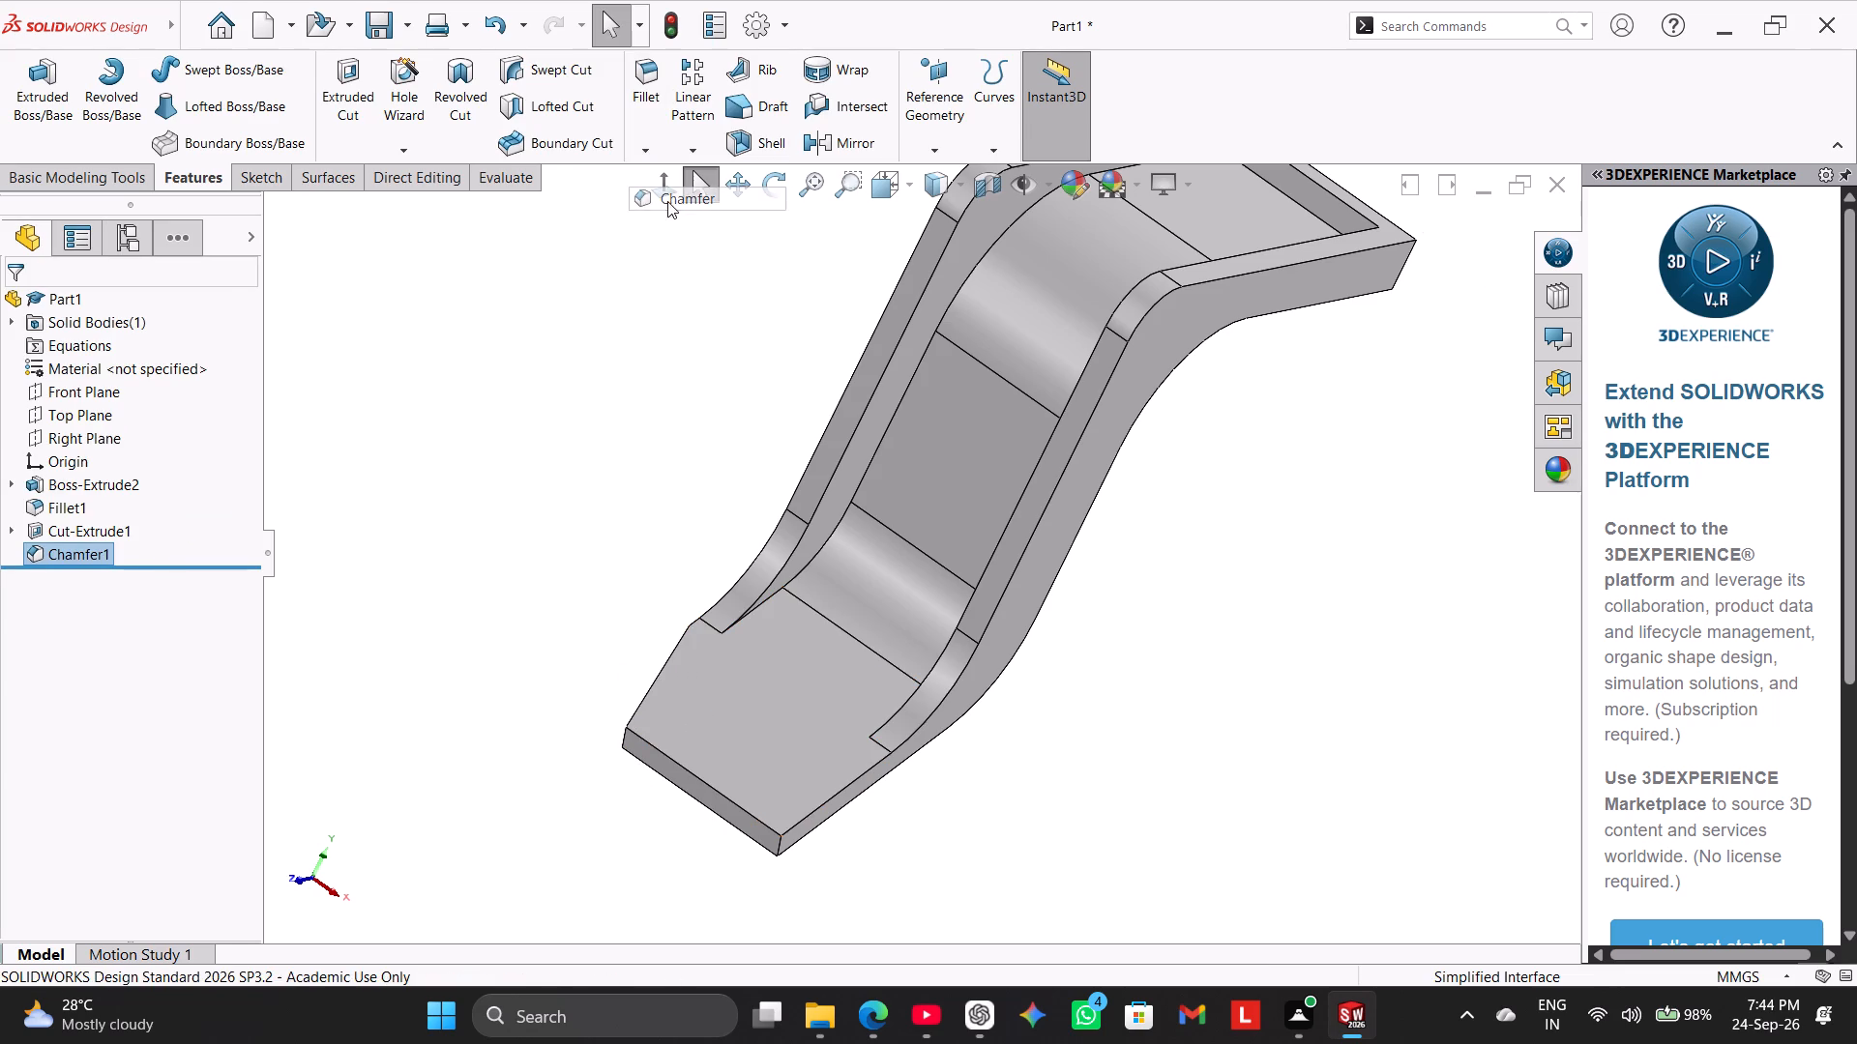
pyautogui.moveTo(516, 565); pyautogui.dragTo(501, 494, button='middle')
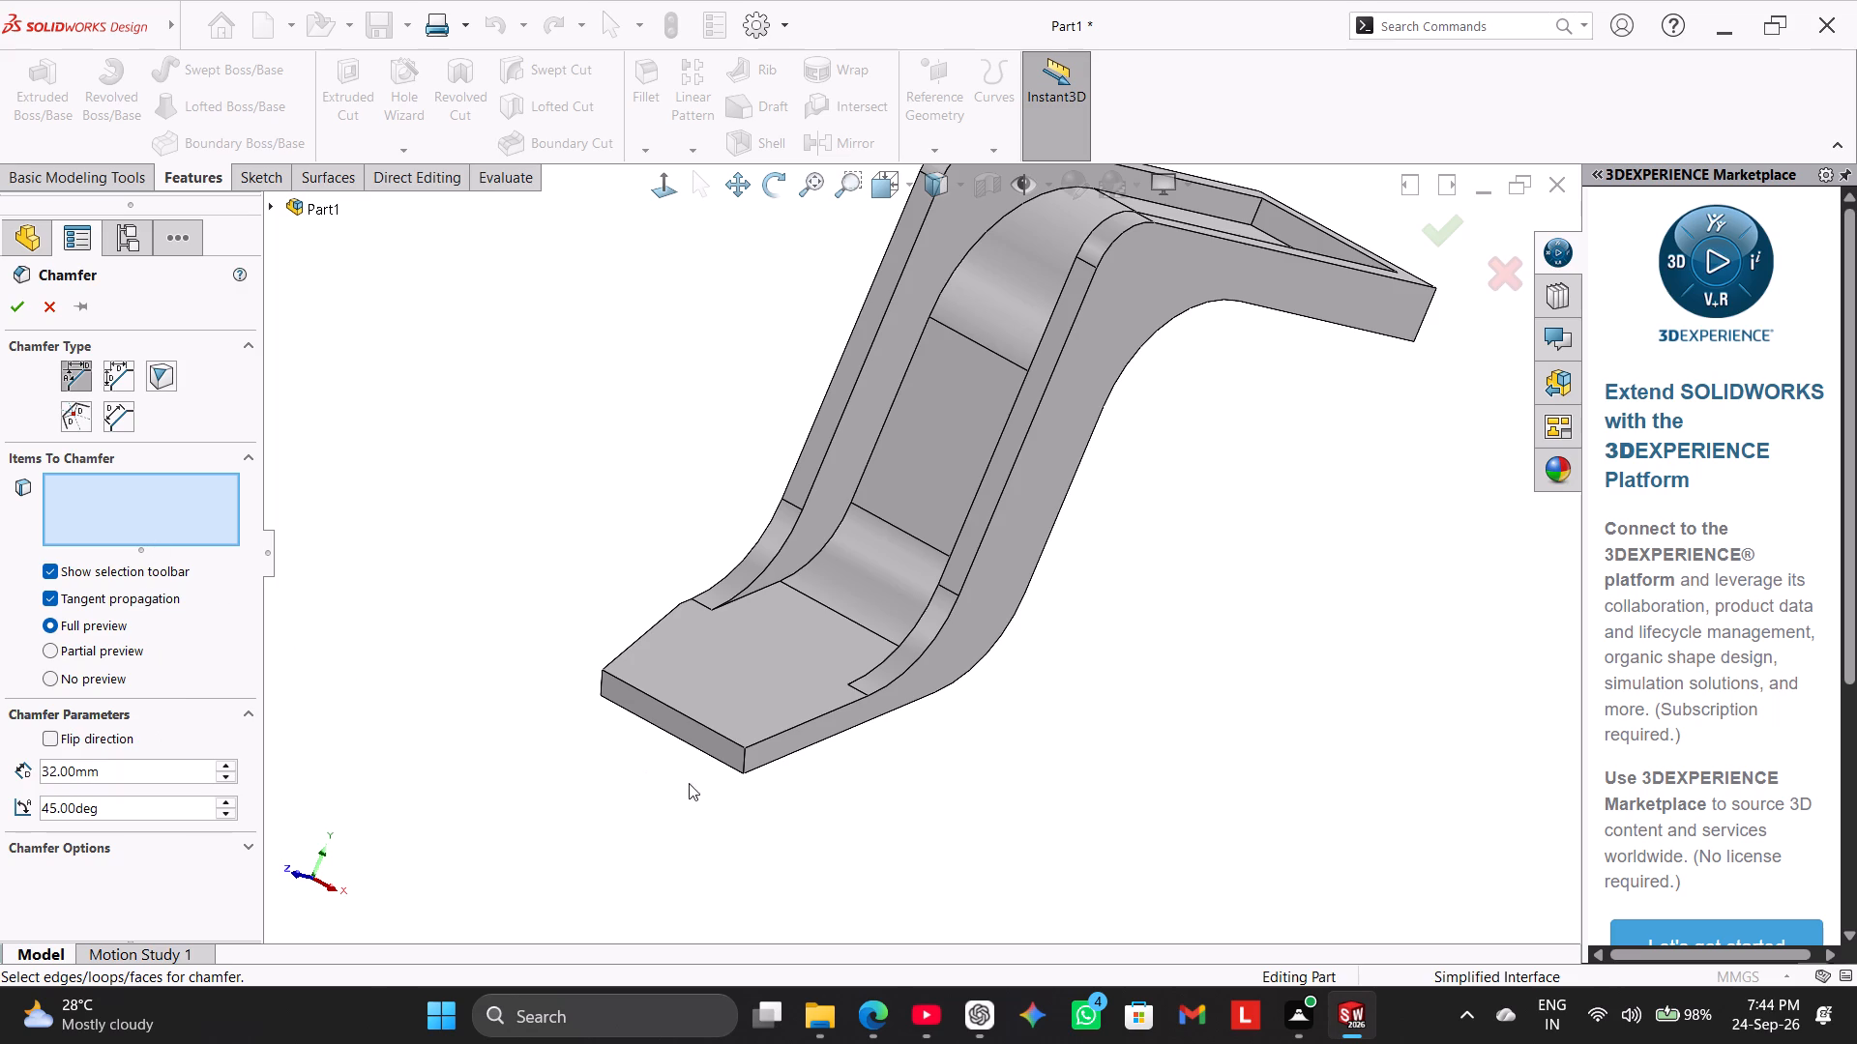
pyautogui.click(122, 365)
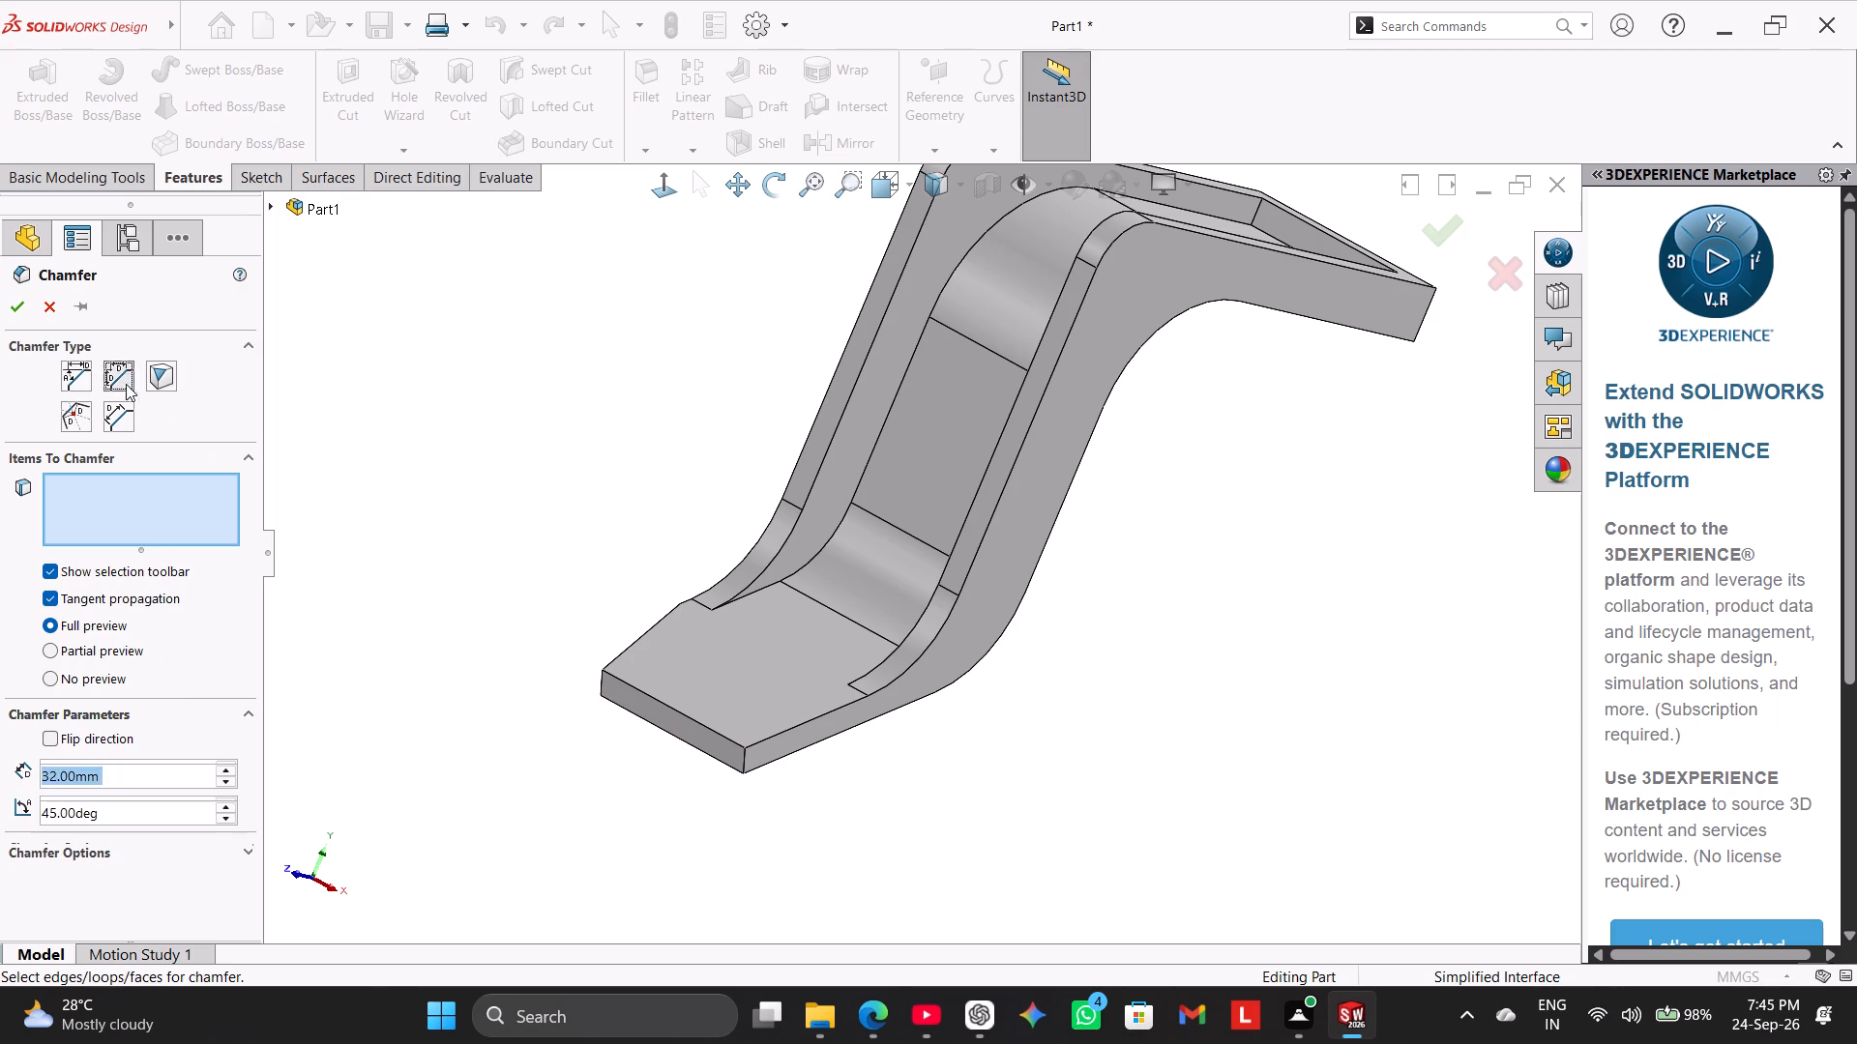
pyautogui.click(746, 761)
pyautogui.moveTo(555, 684); pyautogui.dragTo(549, 743, button='middle')
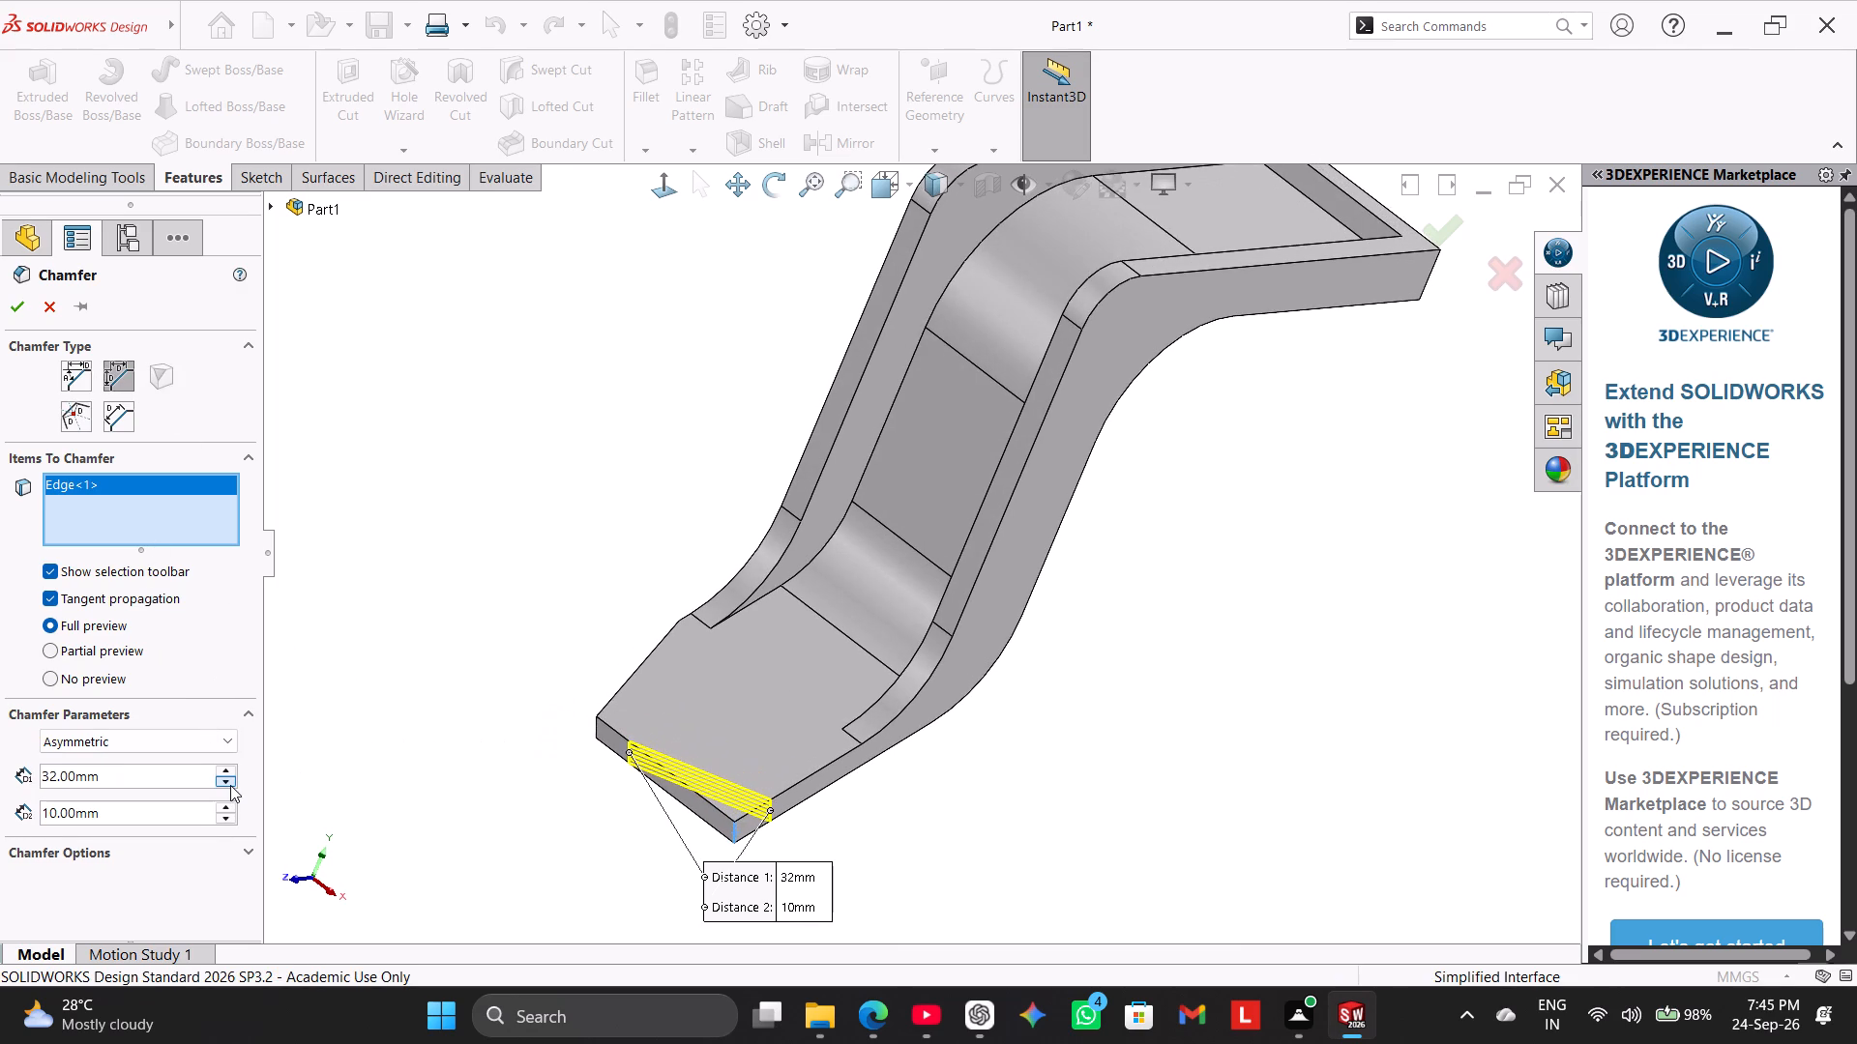
pyautogui.doubleClick(141, 780)
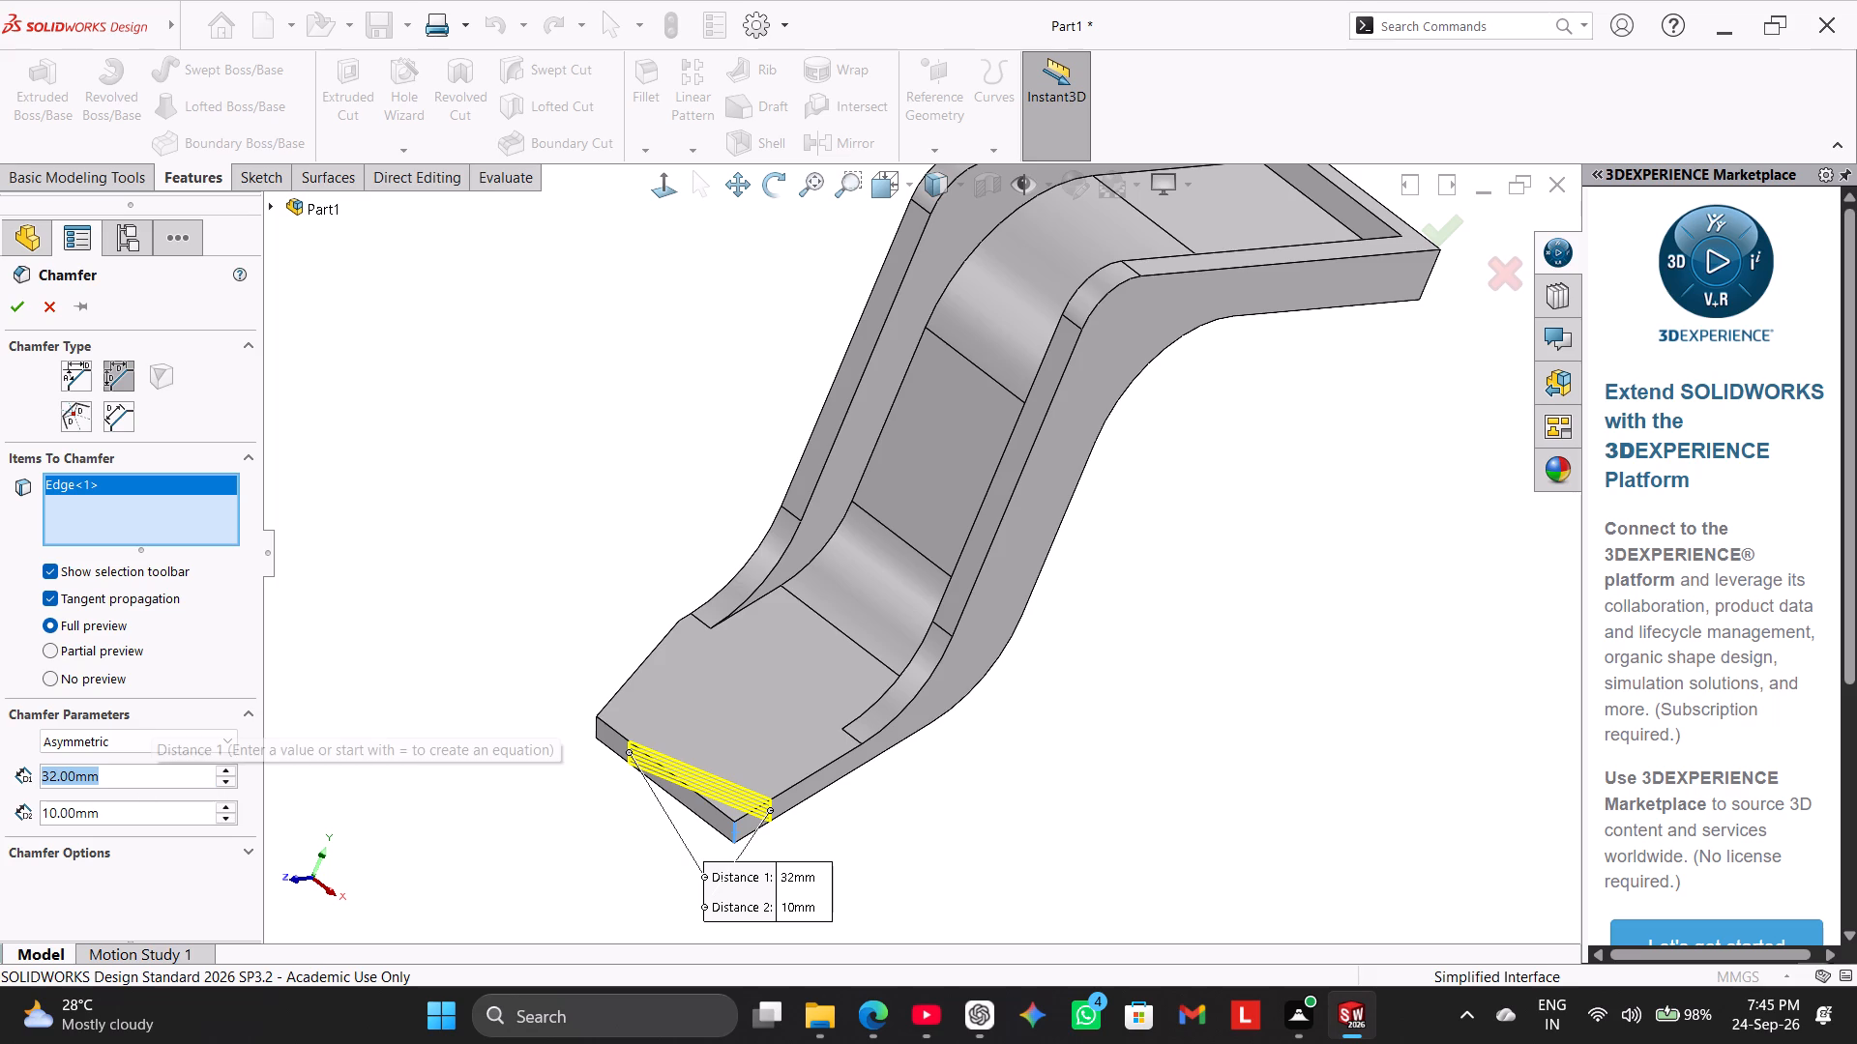
pyautogui.write('10')
pyautogui.press('Return')
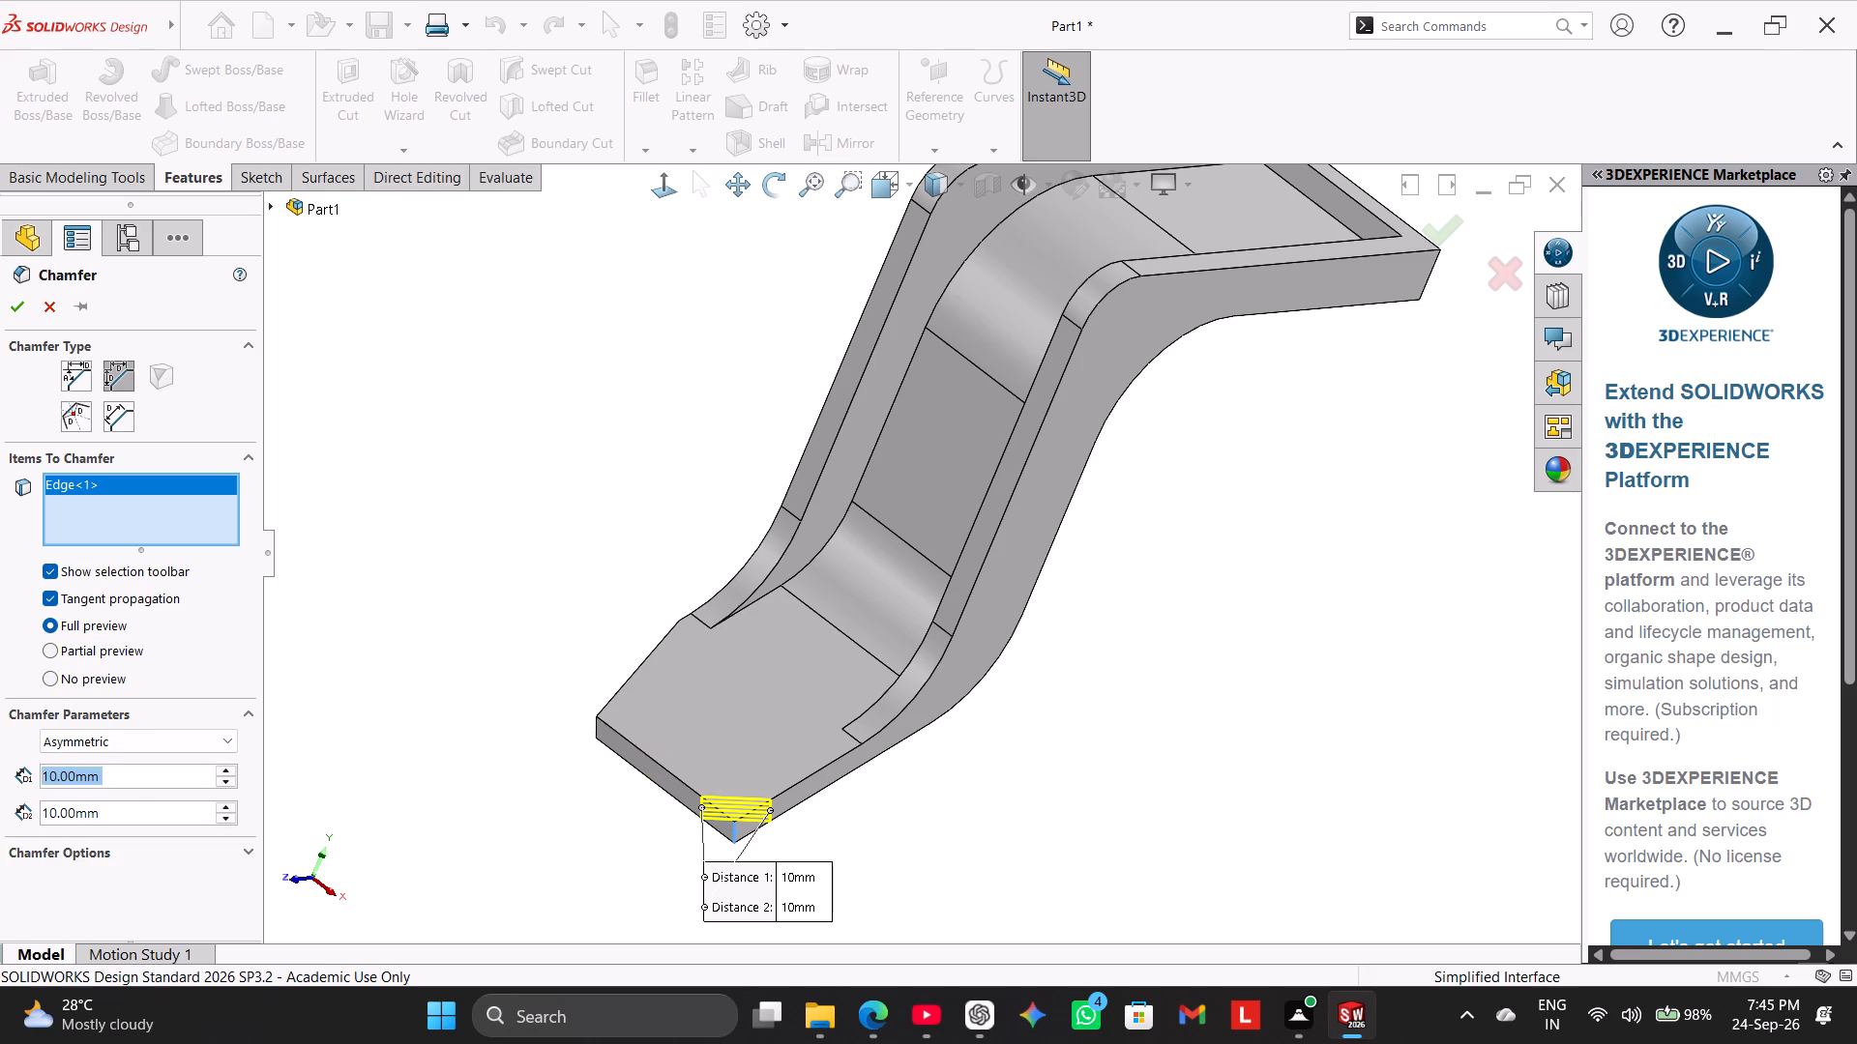
pyautogui.doubleClick(135, 818)
pyautogui.write('35')
pyautogui.press('Return')
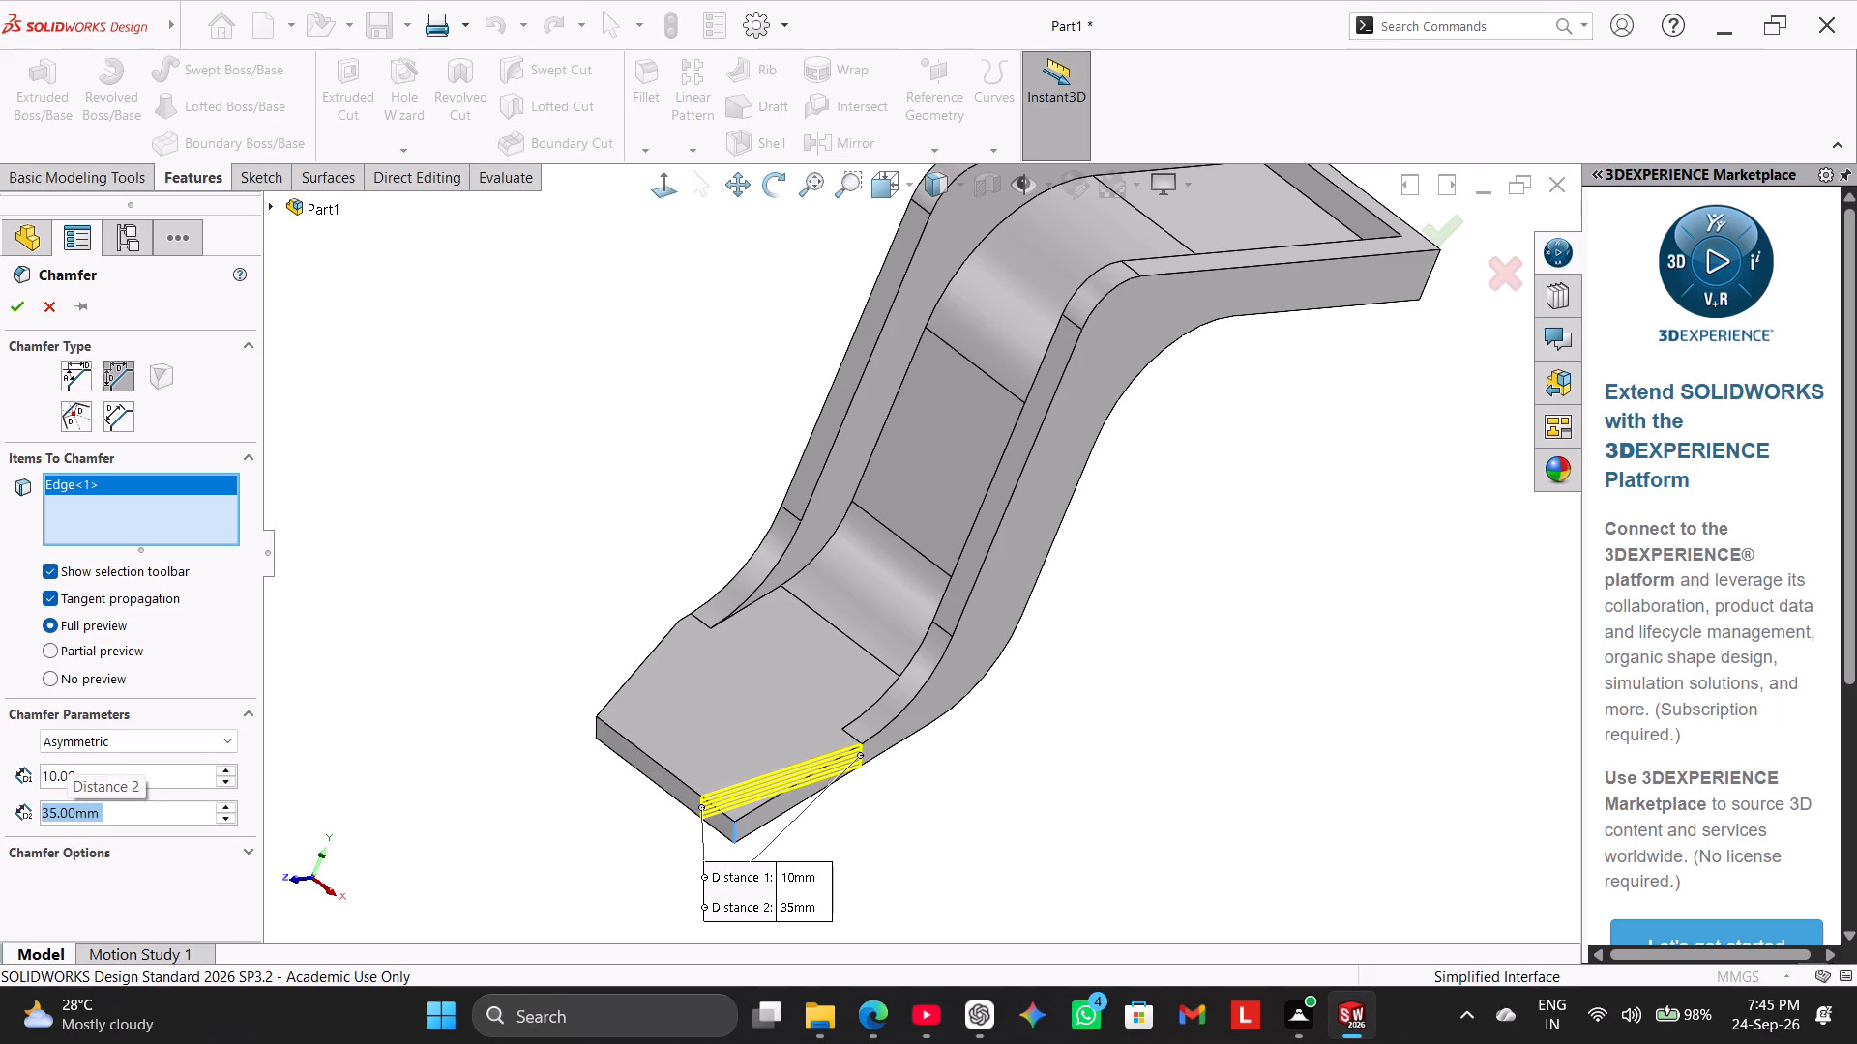
pyautogui.click(5, 312)
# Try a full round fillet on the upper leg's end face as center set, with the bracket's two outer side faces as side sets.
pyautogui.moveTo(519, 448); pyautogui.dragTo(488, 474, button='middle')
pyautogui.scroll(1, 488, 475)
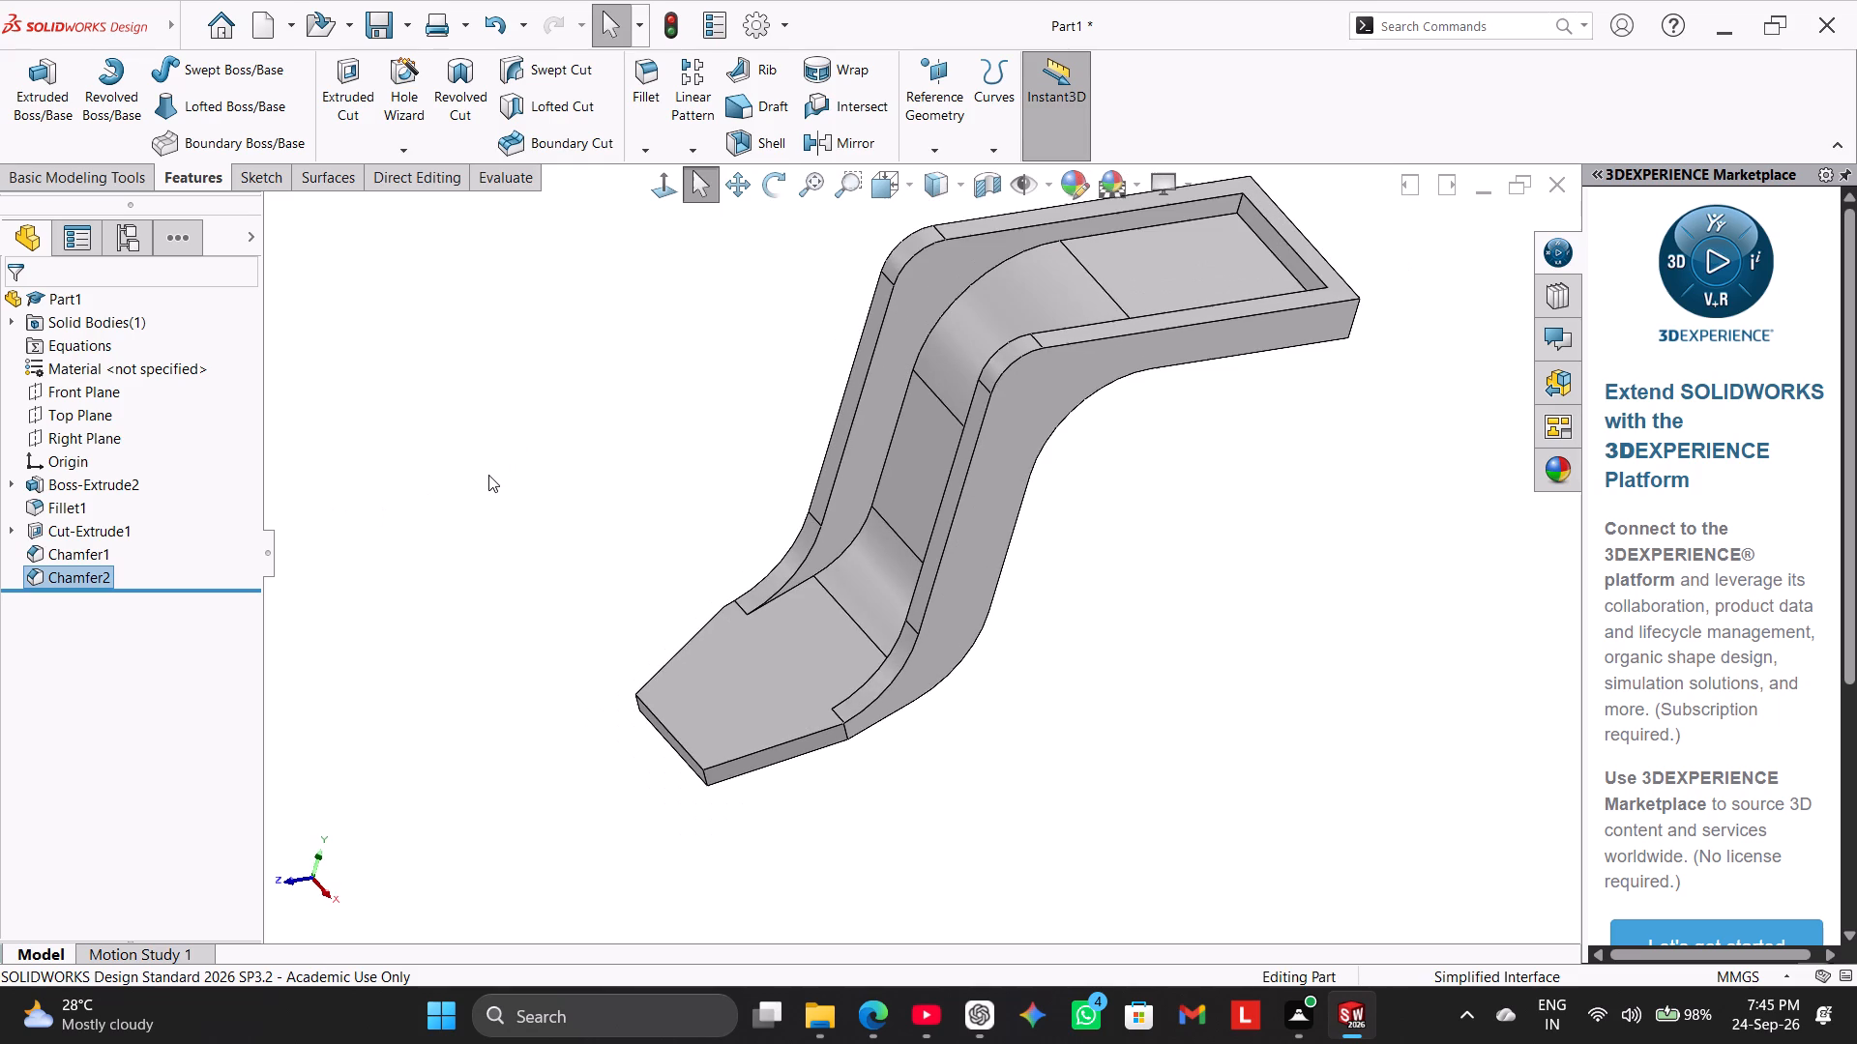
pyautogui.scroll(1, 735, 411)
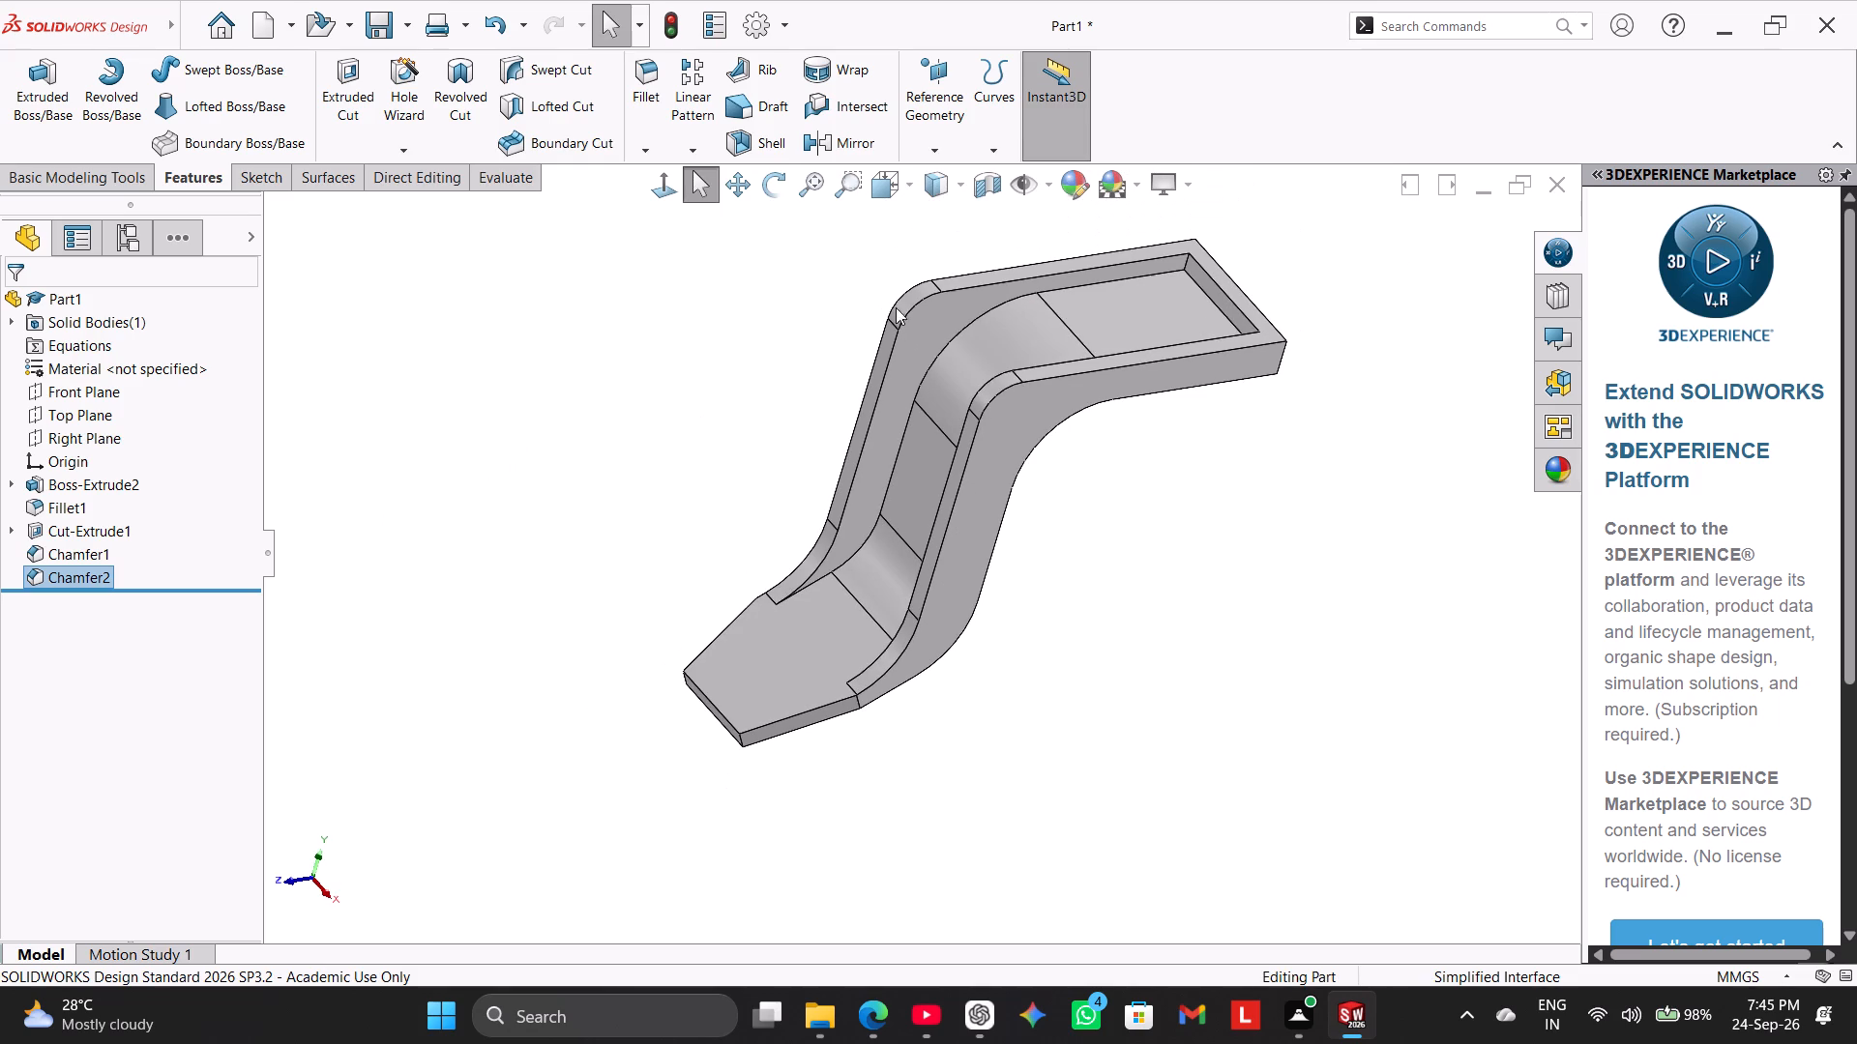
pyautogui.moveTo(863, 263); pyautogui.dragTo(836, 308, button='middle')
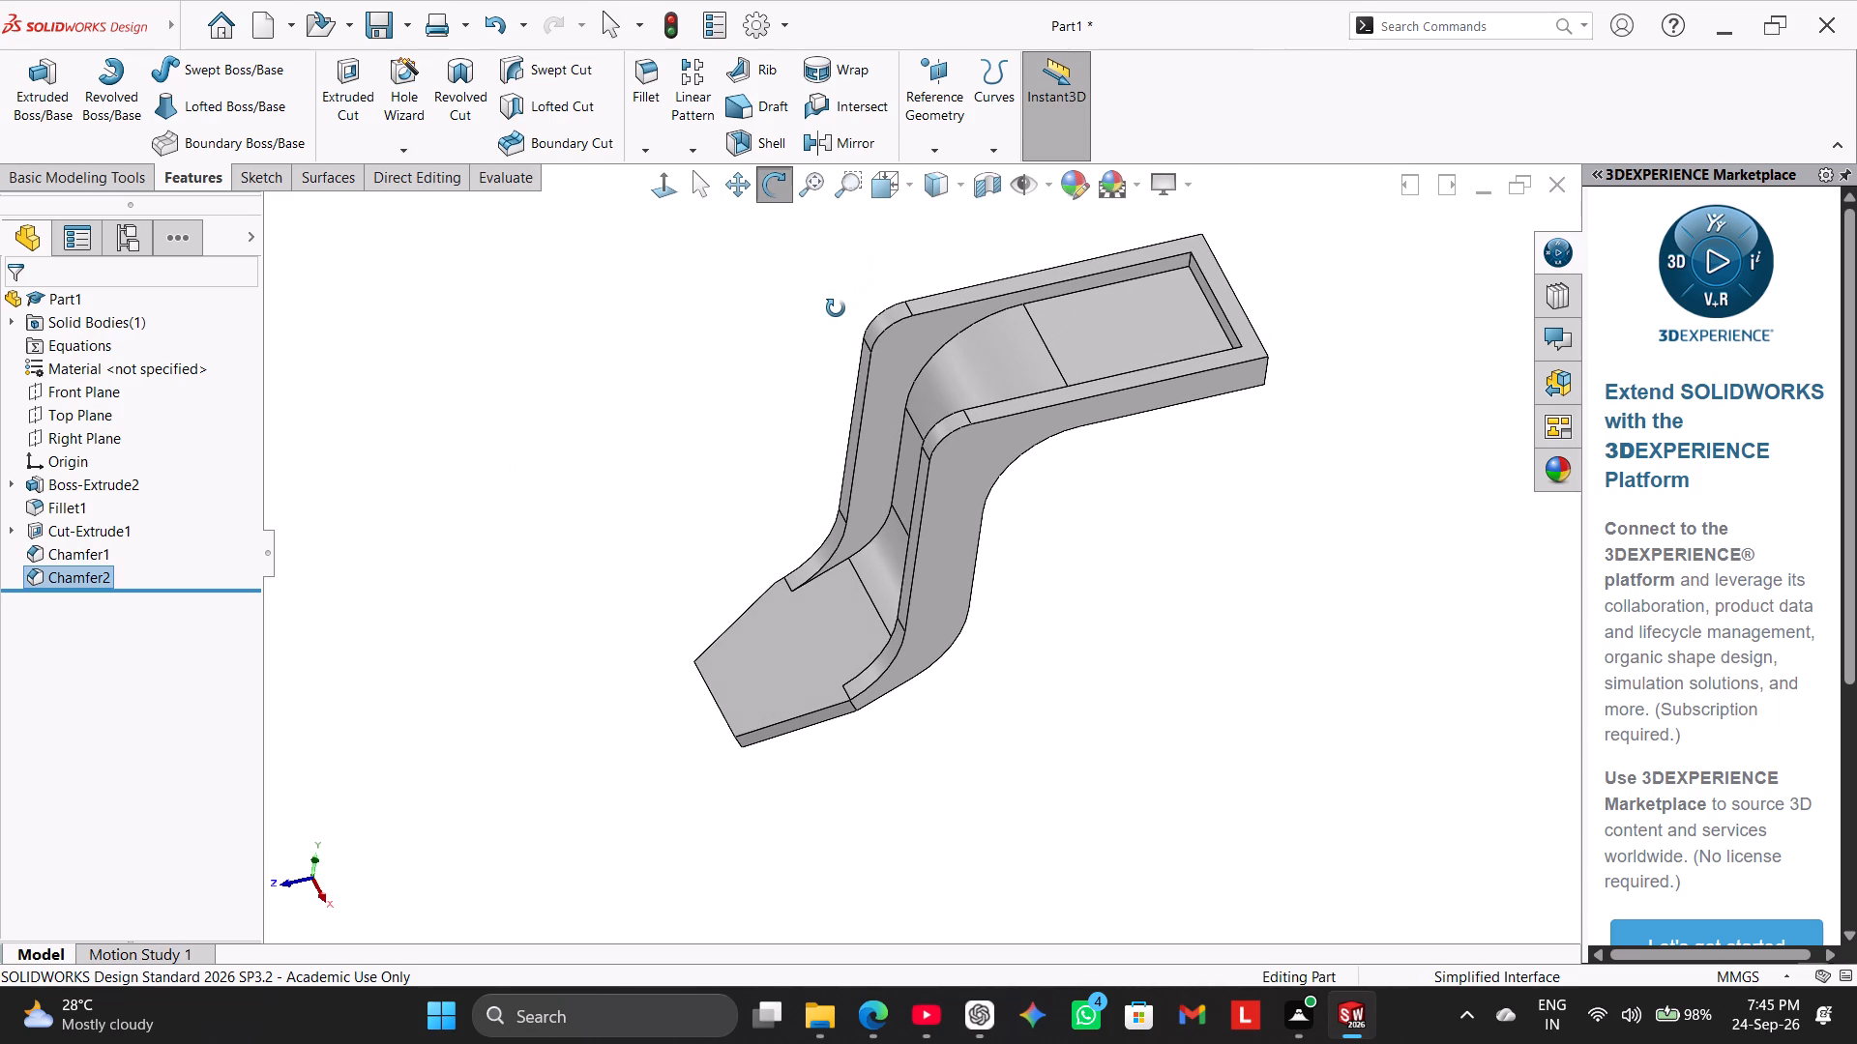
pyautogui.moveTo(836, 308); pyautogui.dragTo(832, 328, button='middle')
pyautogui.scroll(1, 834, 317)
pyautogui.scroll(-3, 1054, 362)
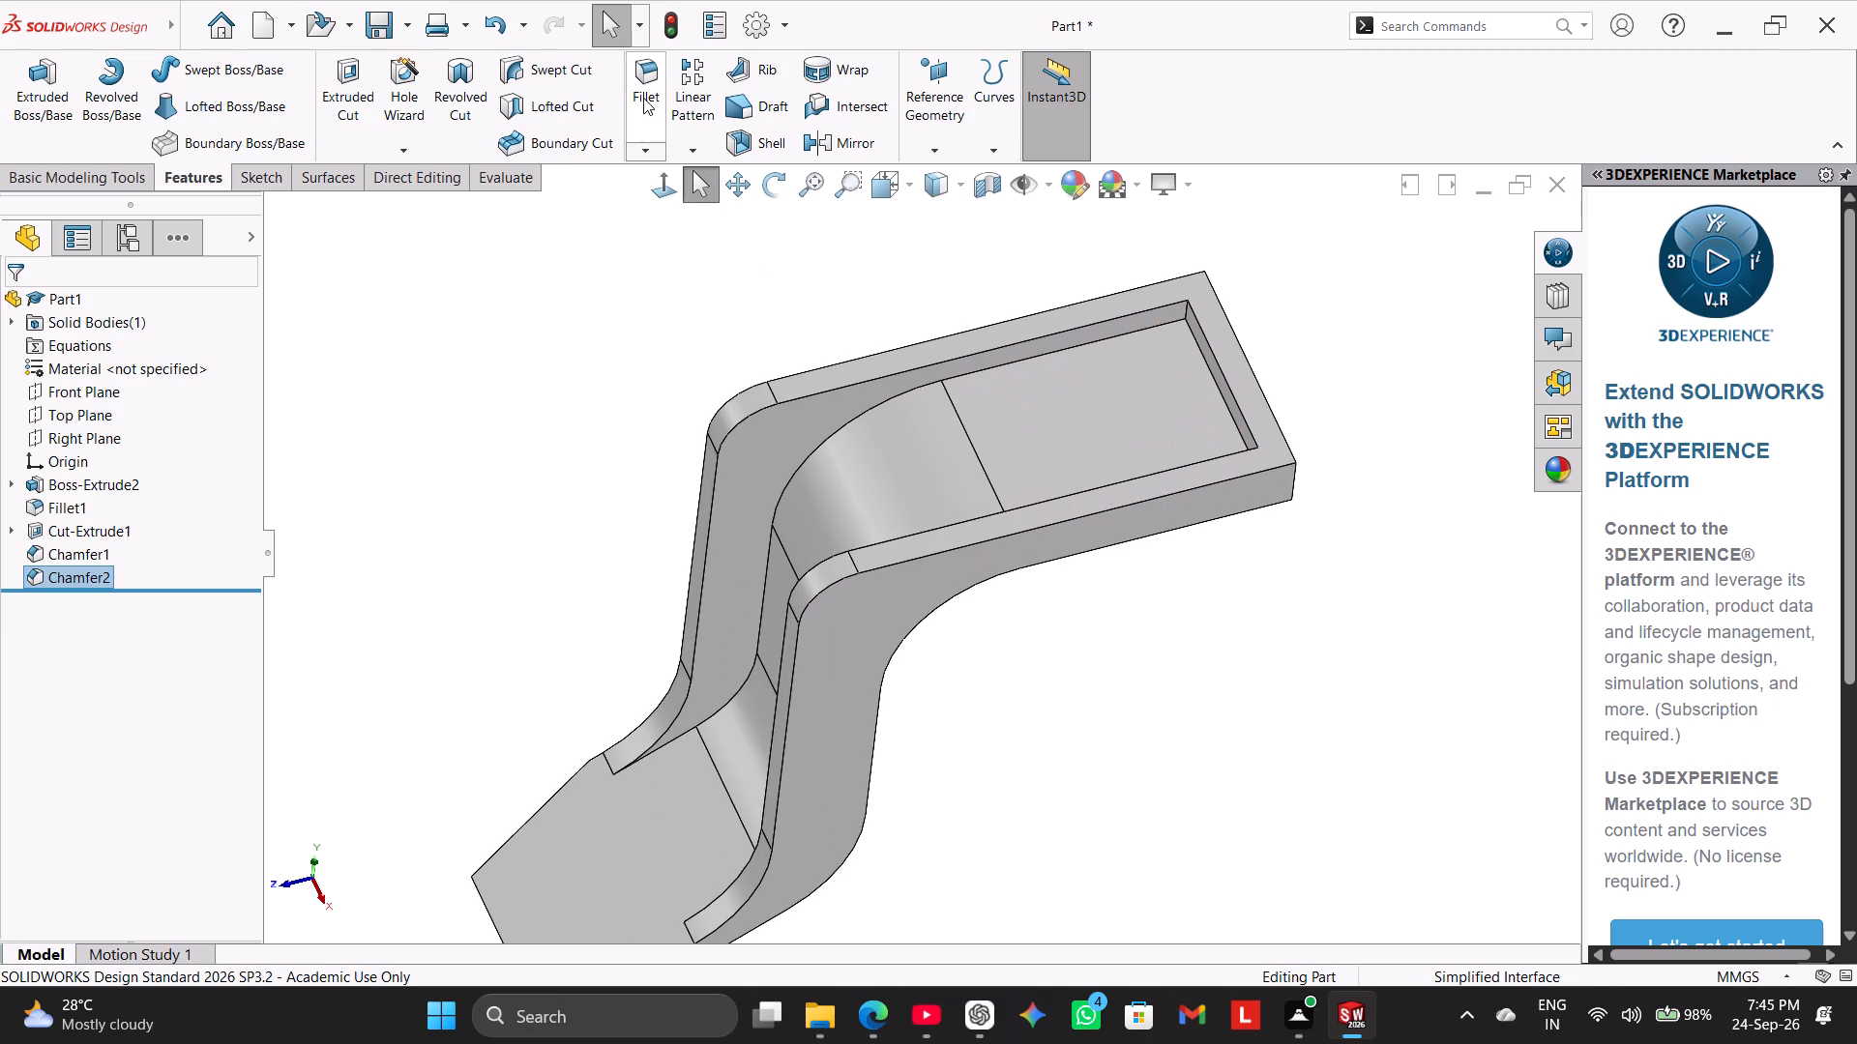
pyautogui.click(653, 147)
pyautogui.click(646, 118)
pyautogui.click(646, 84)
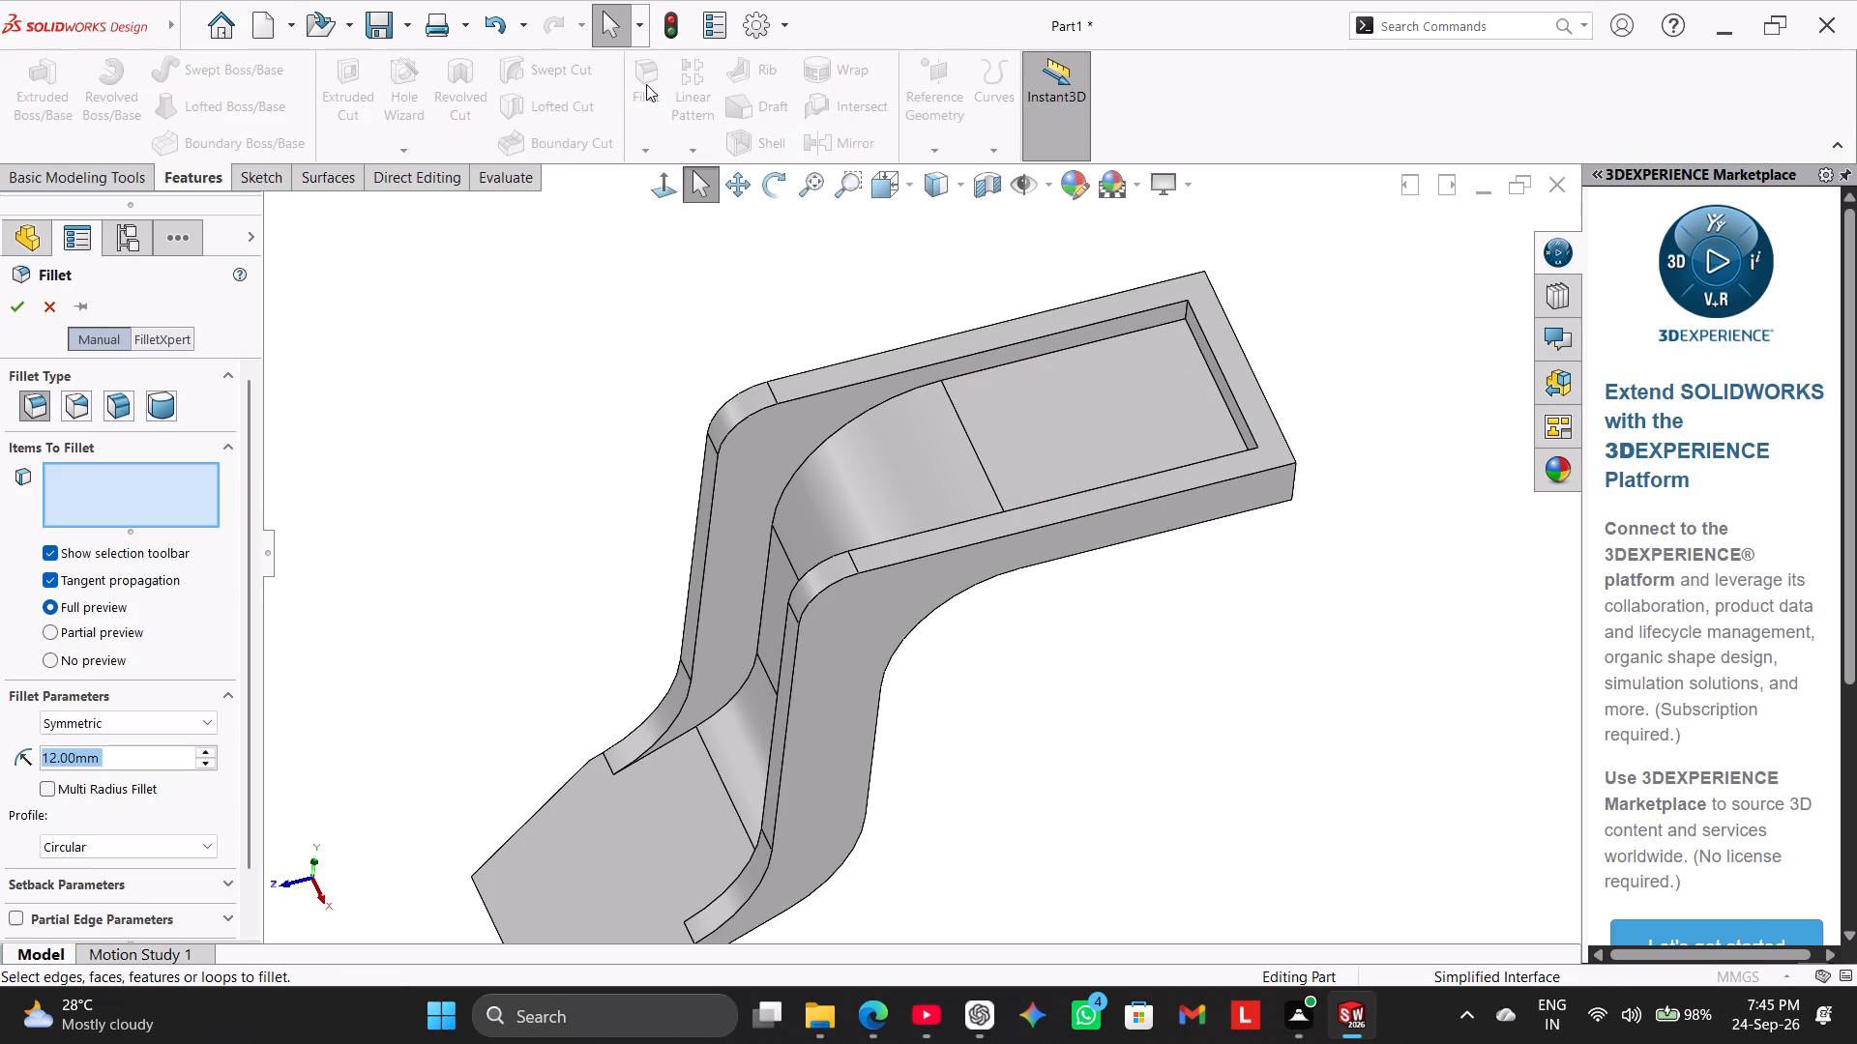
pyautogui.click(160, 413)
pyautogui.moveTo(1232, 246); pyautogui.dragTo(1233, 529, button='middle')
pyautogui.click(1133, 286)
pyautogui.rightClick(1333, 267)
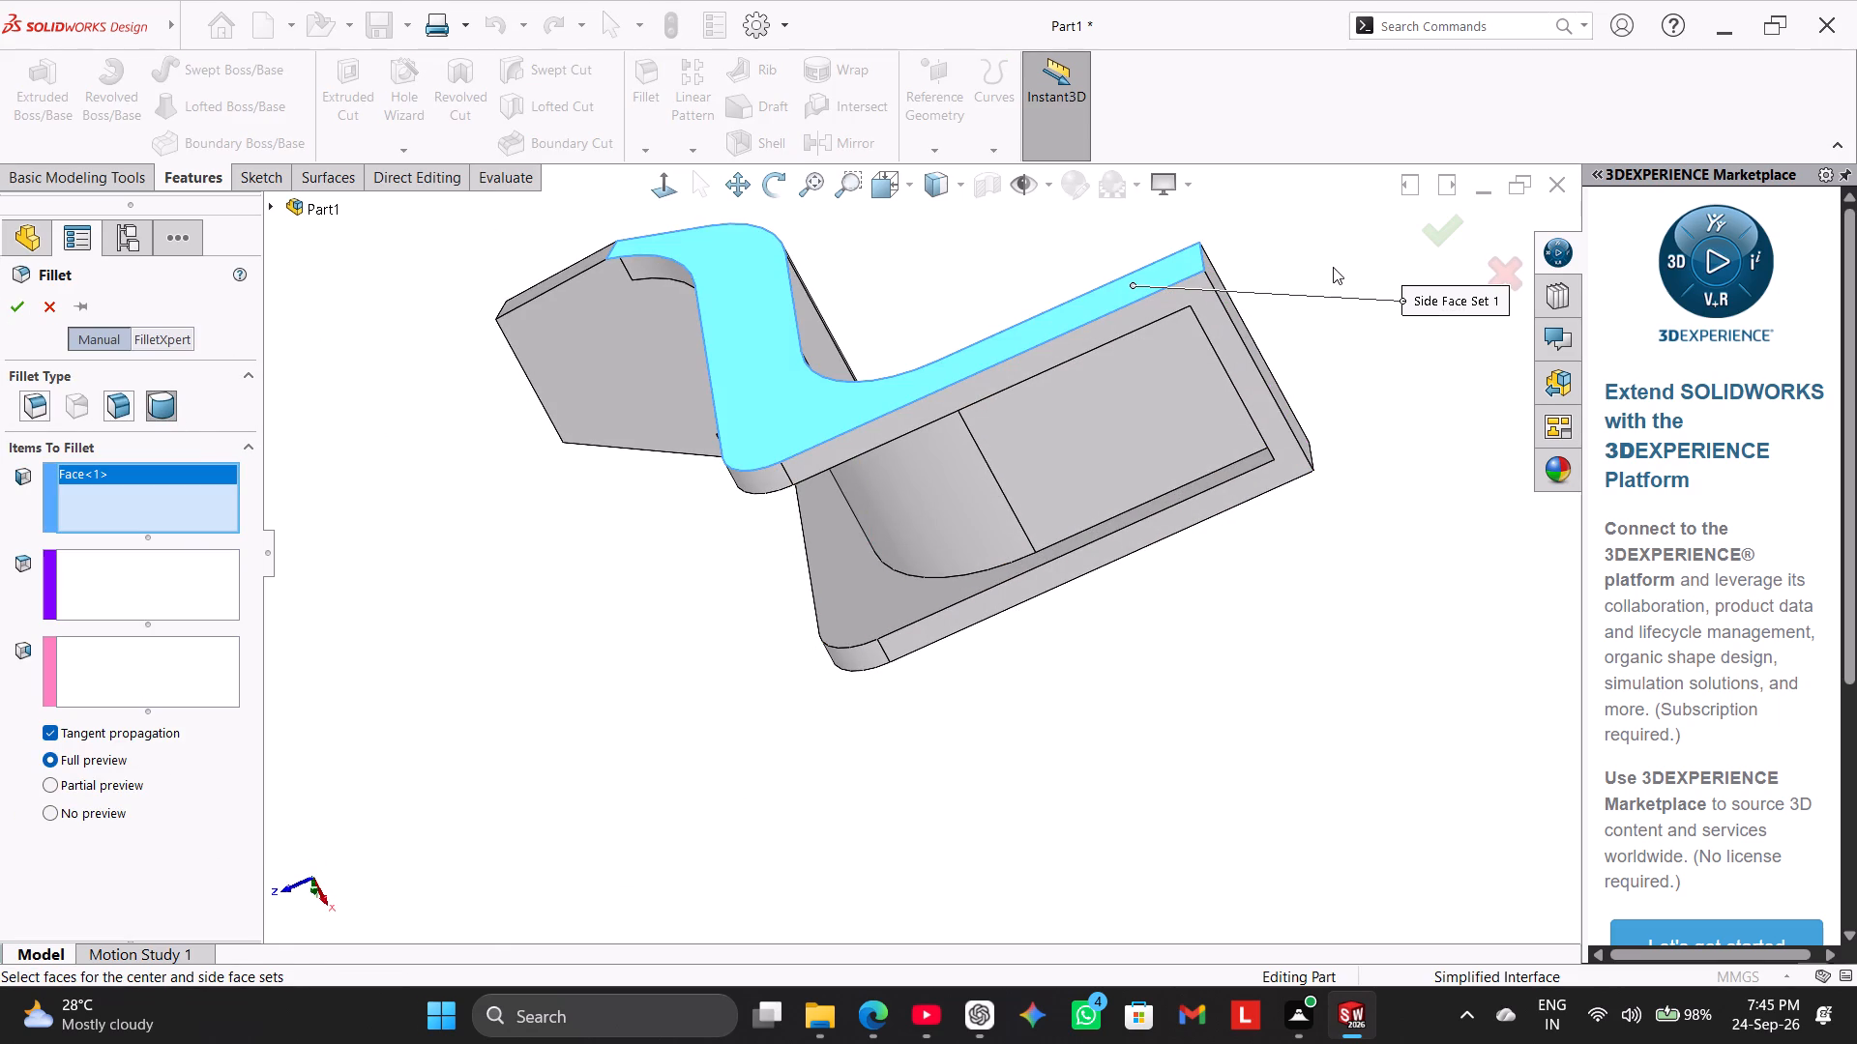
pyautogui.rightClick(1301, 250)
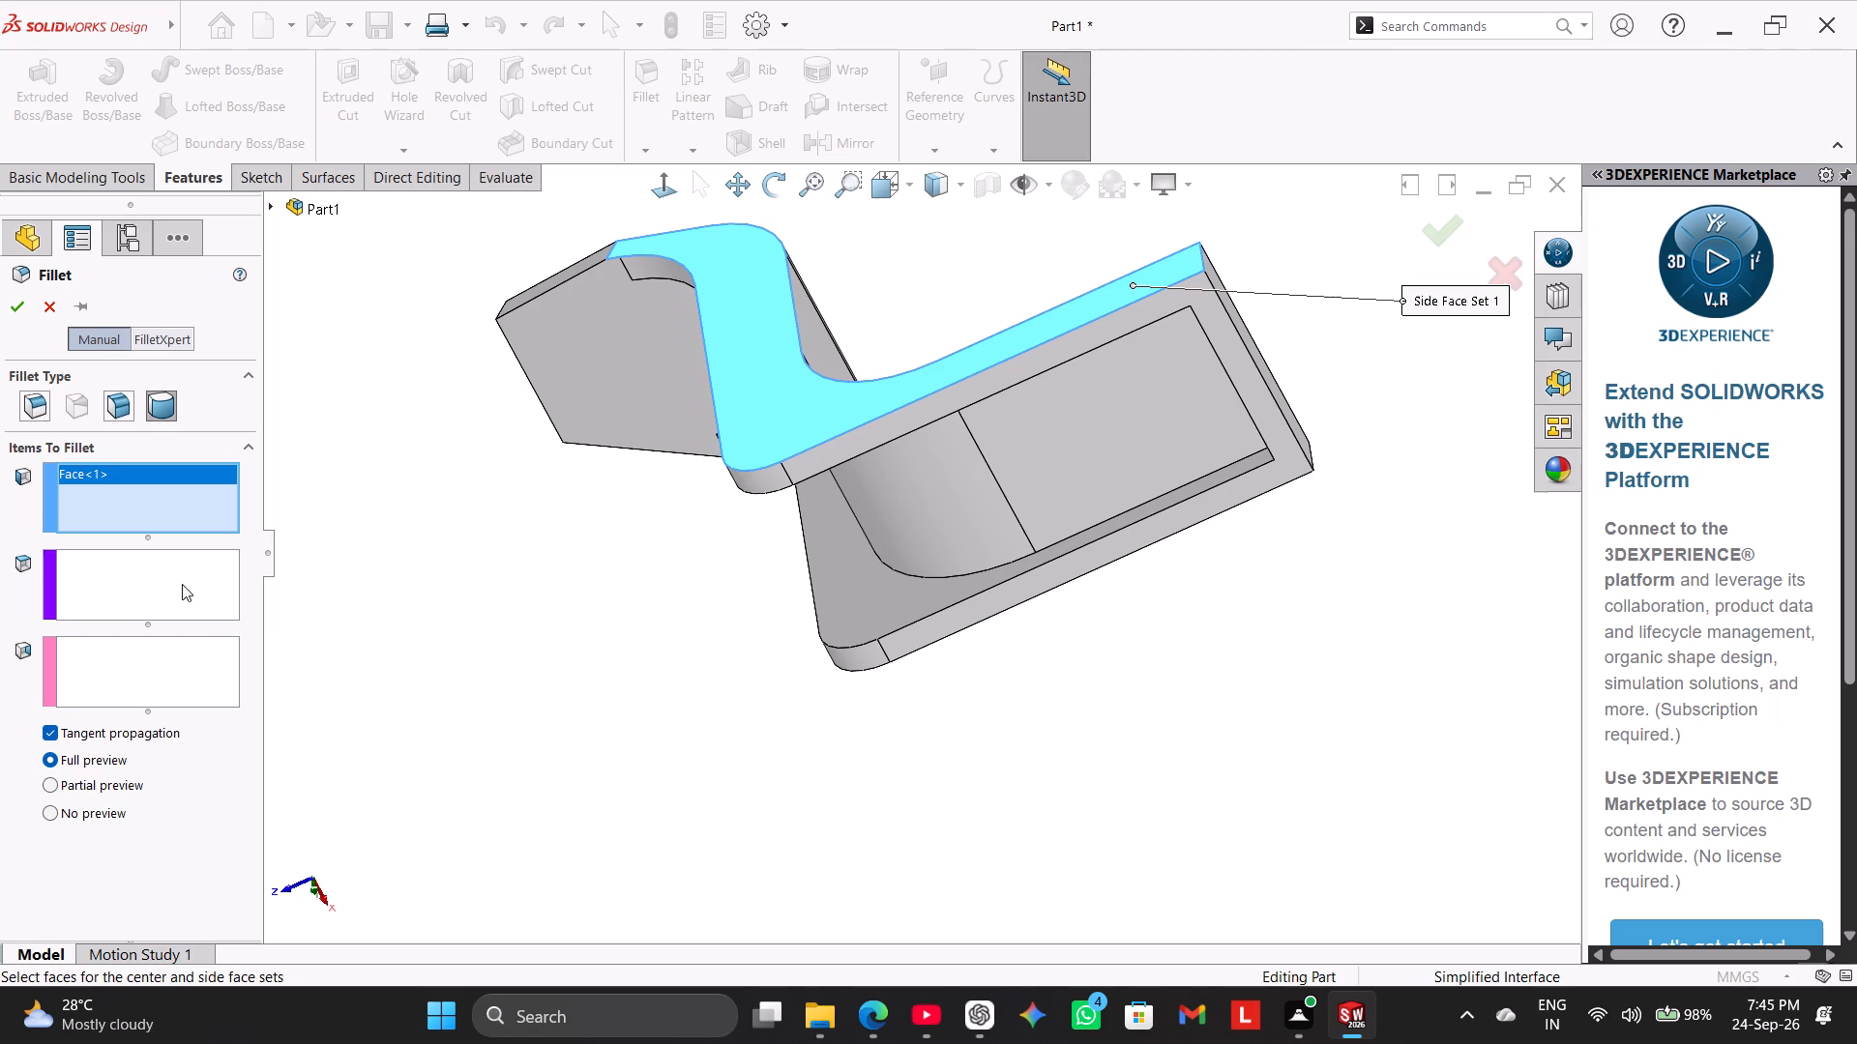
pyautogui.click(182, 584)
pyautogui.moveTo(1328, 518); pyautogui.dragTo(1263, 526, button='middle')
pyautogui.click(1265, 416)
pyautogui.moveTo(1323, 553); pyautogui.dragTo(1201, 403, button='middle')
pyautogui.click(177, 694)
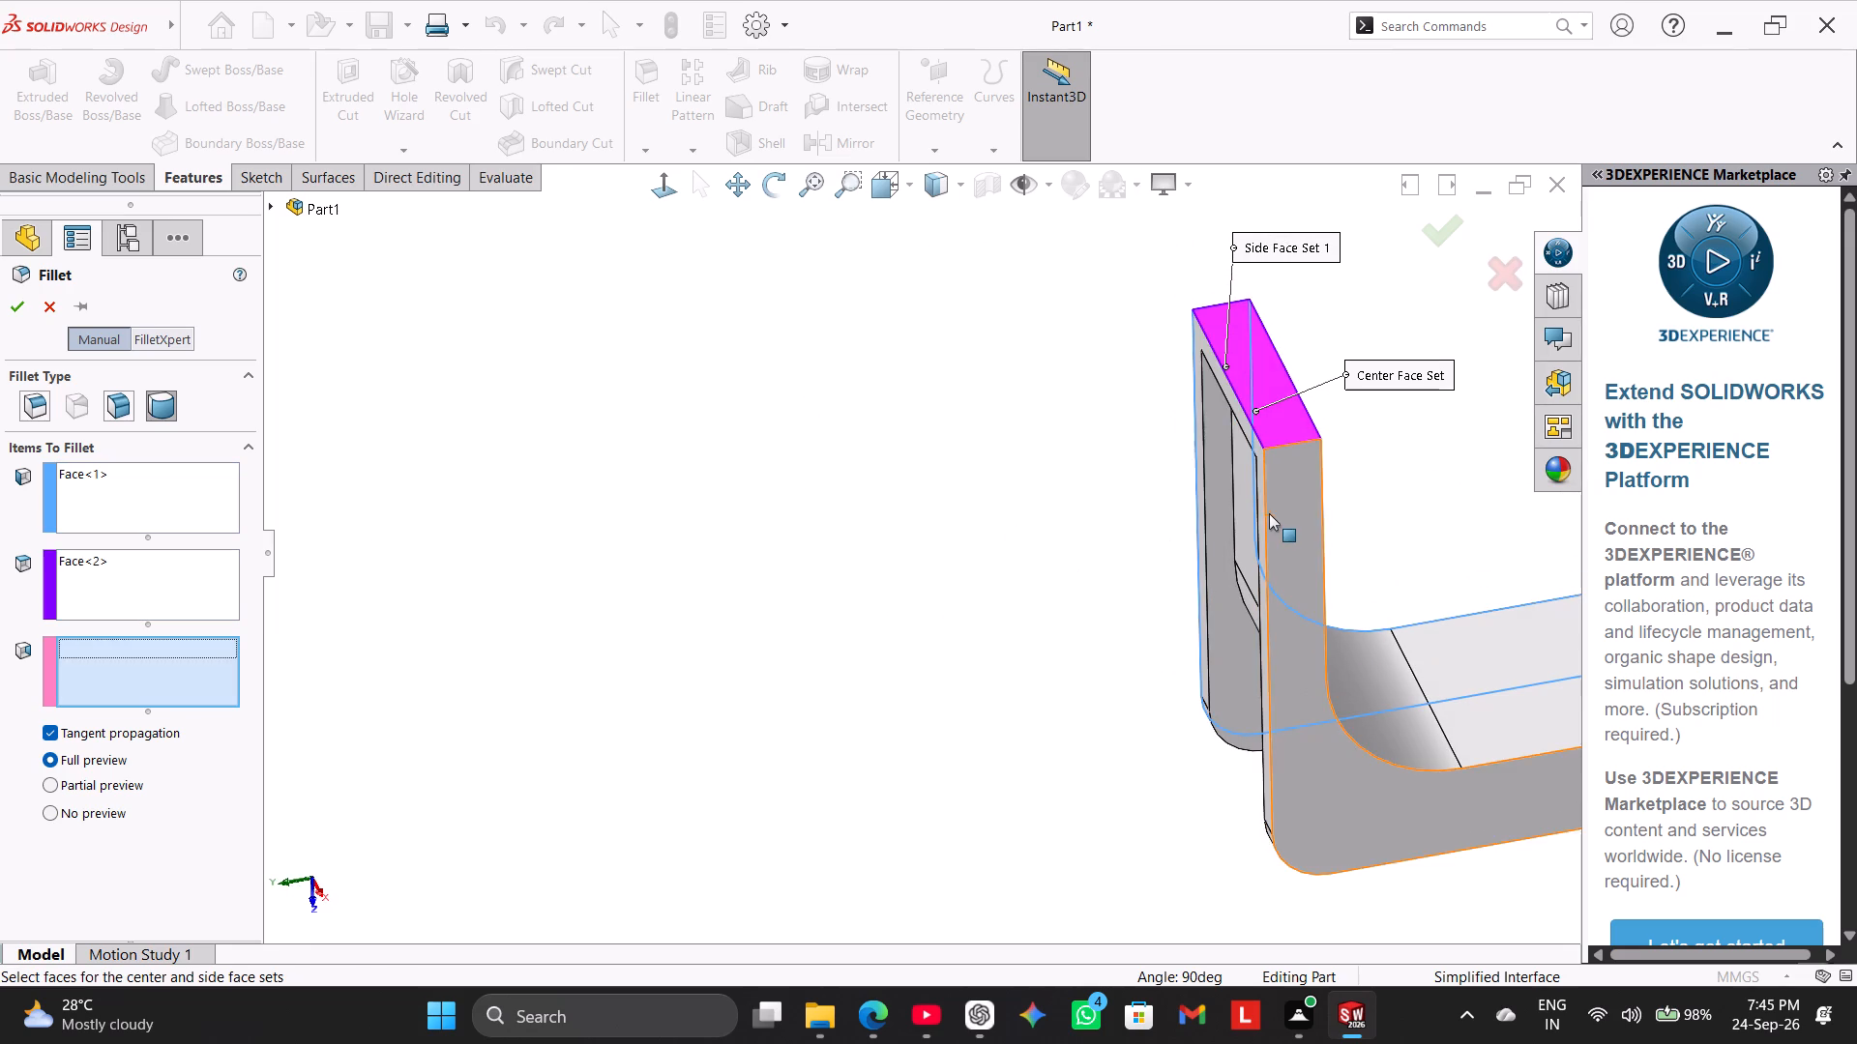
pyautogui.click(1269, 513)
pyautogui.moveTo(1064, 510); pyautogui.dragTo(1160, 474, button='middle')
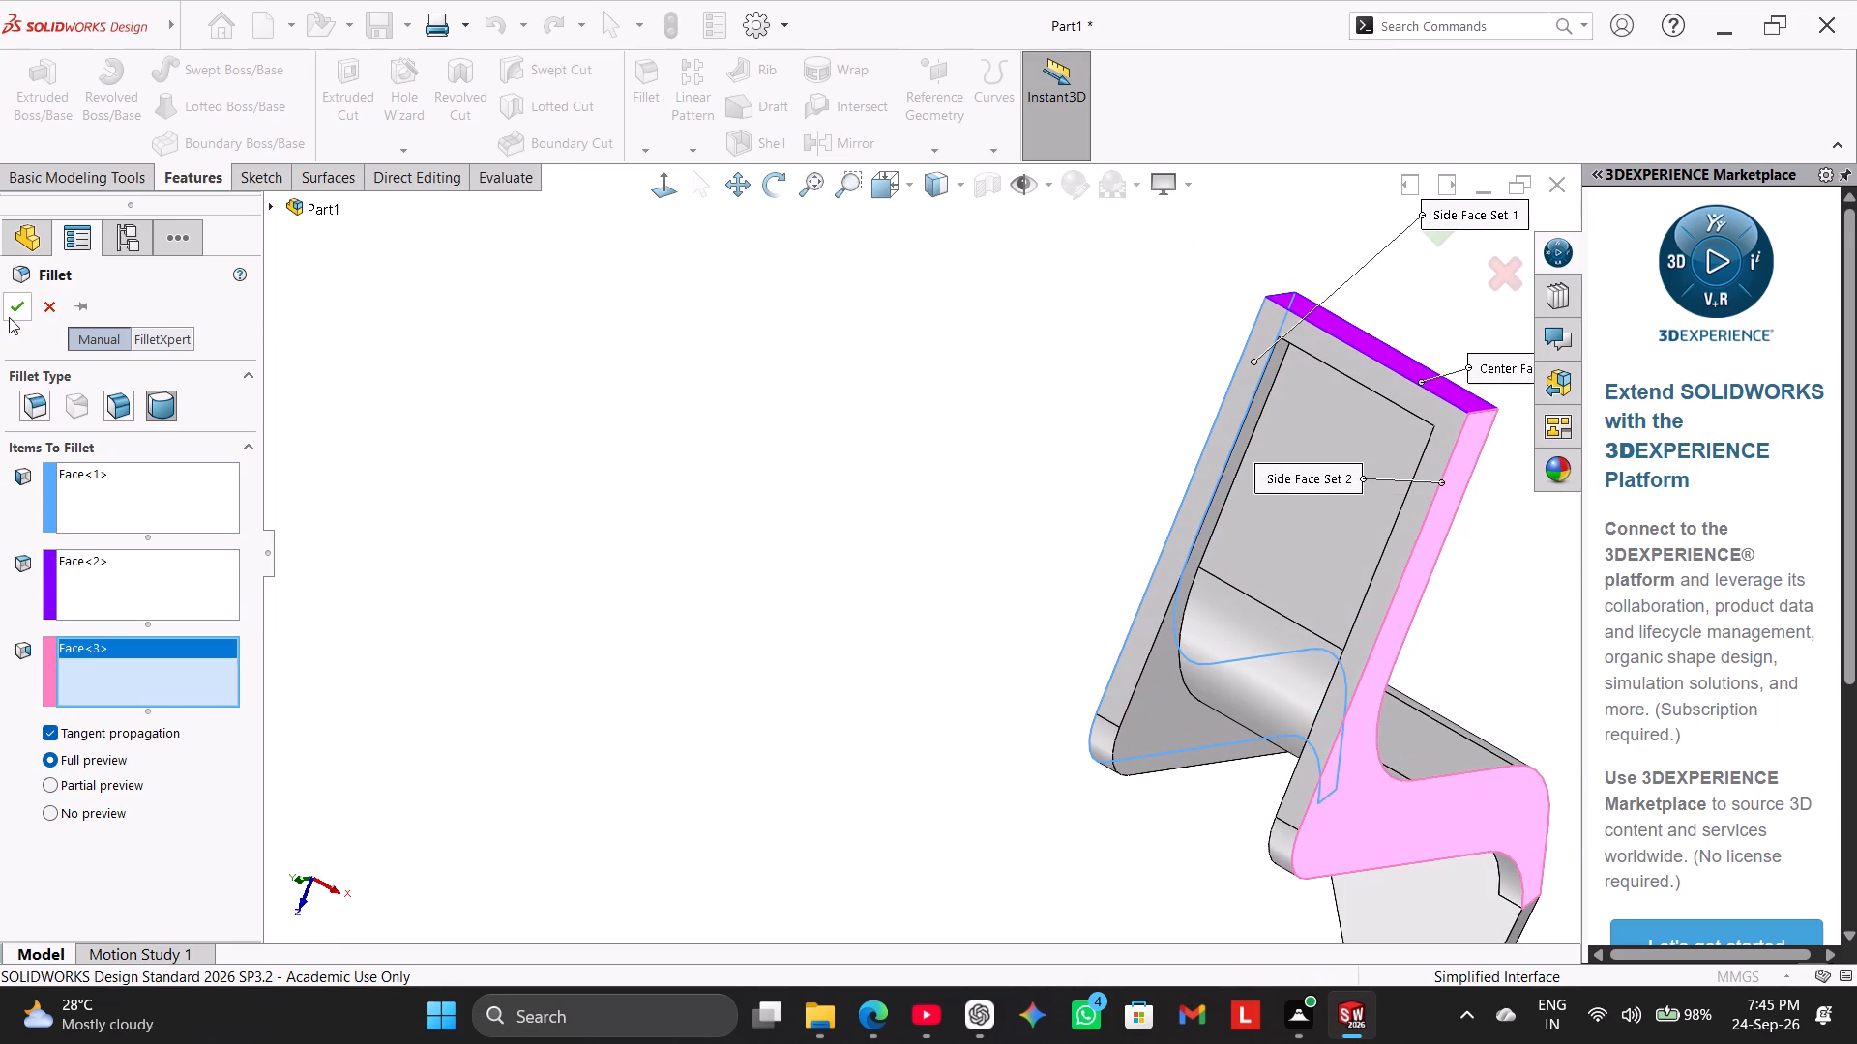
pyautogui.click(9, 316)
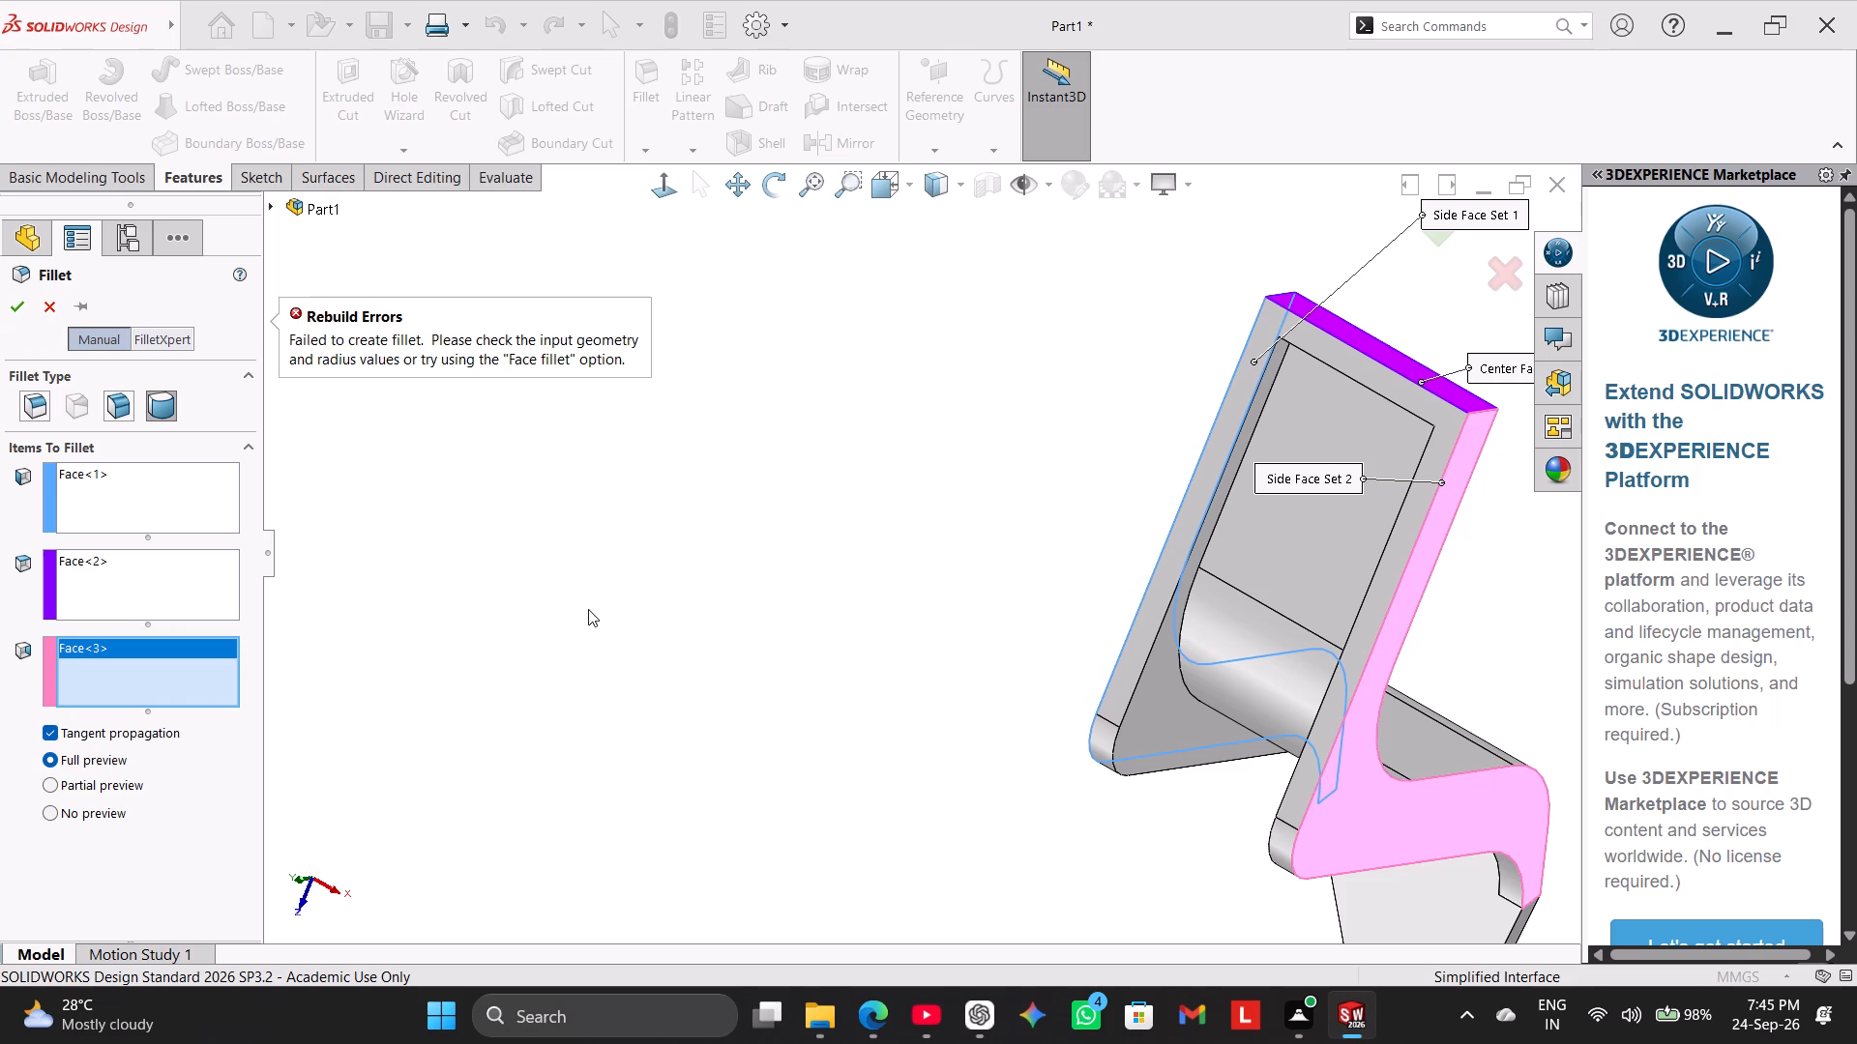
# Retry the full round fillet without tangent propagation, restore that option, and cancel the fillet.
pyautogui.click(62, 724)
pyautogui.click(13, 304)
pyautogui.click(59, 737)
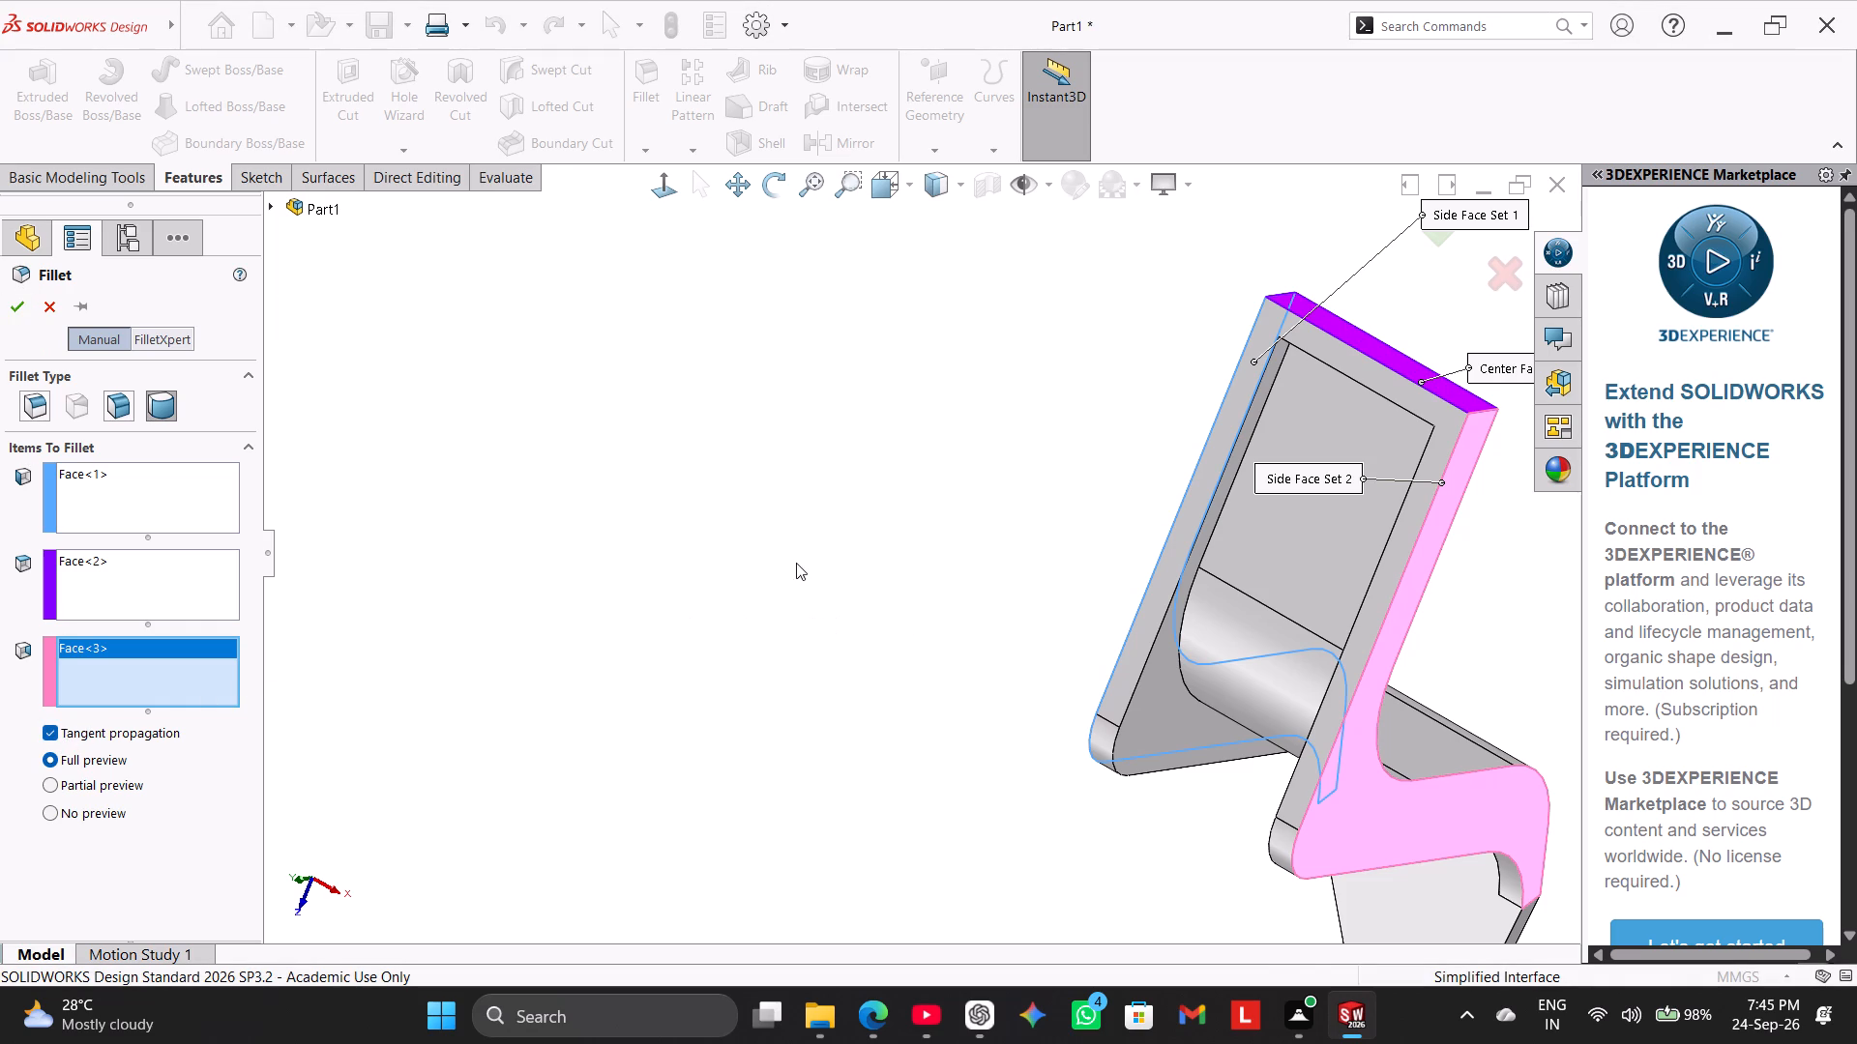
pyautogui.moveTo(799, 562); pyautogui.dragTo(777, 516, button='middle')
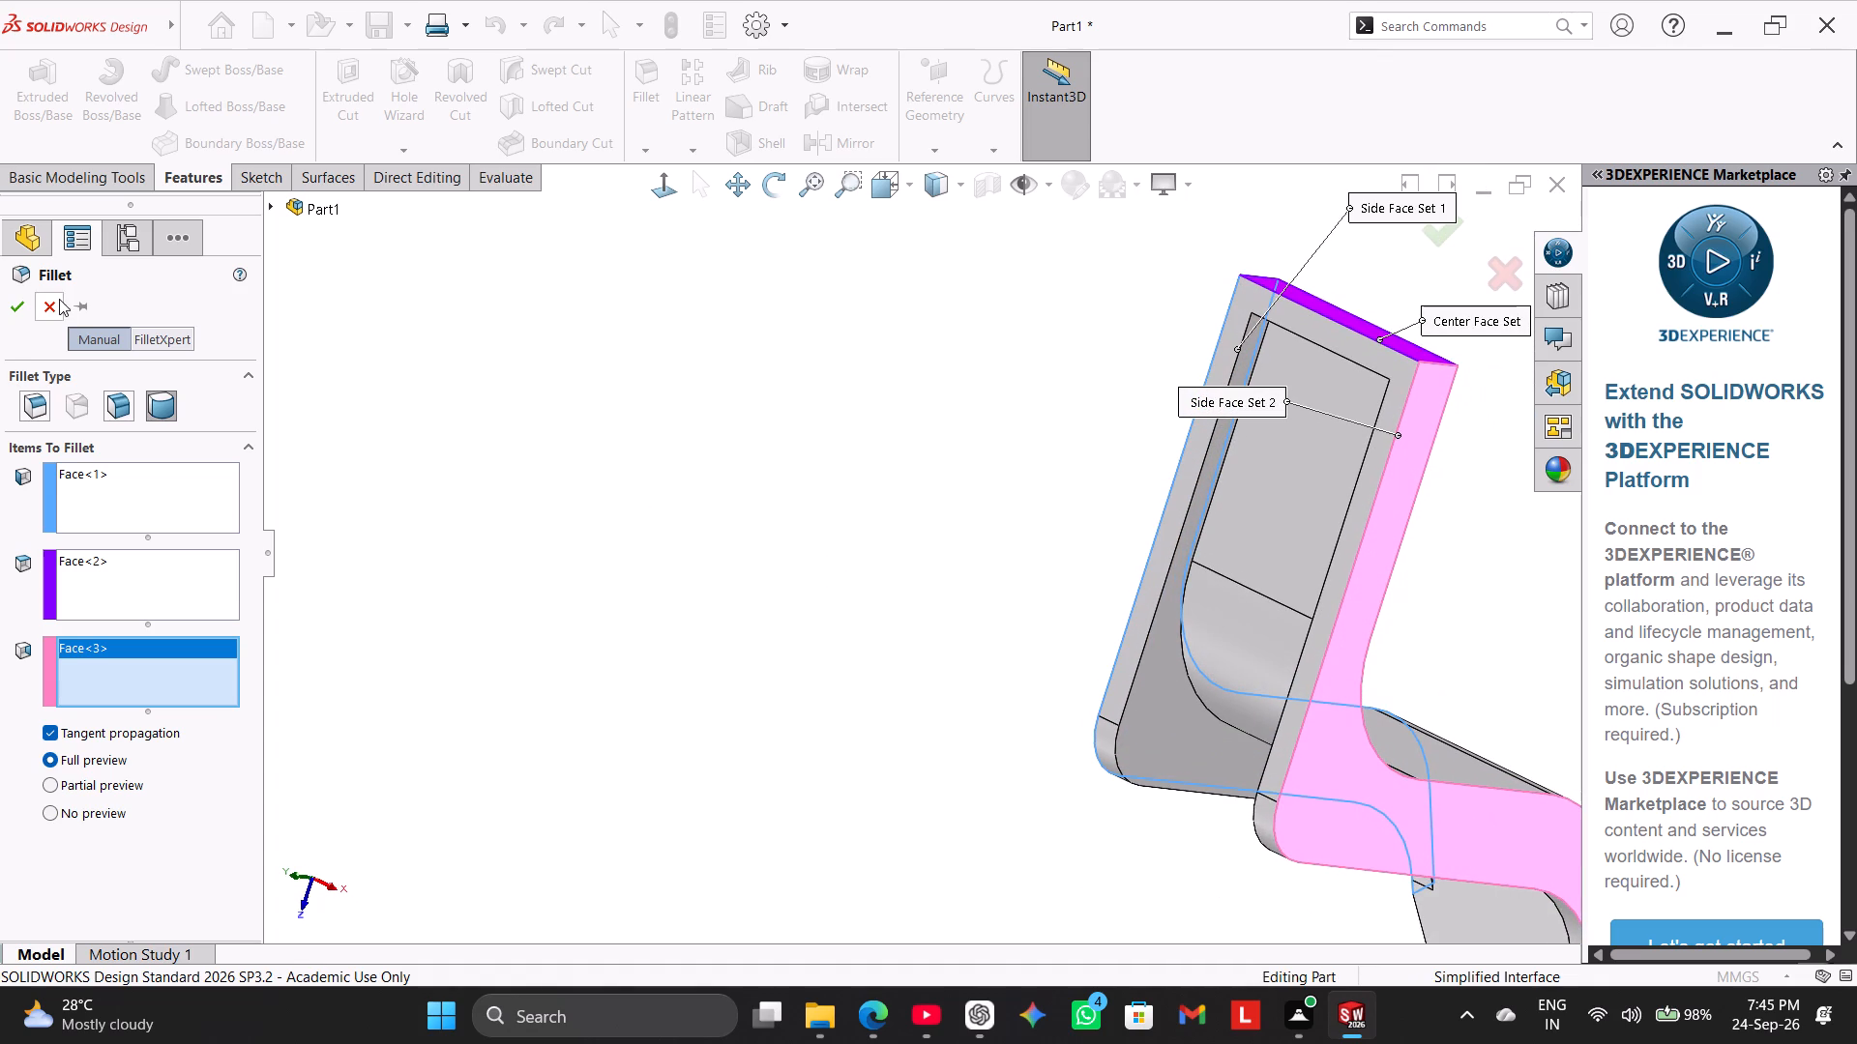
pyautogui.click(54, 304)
# Apply a full round fillet to the upper leg's recess, with its end wall as center set and its two inner side walls as side sets.
pyautogui.click(652, 84)
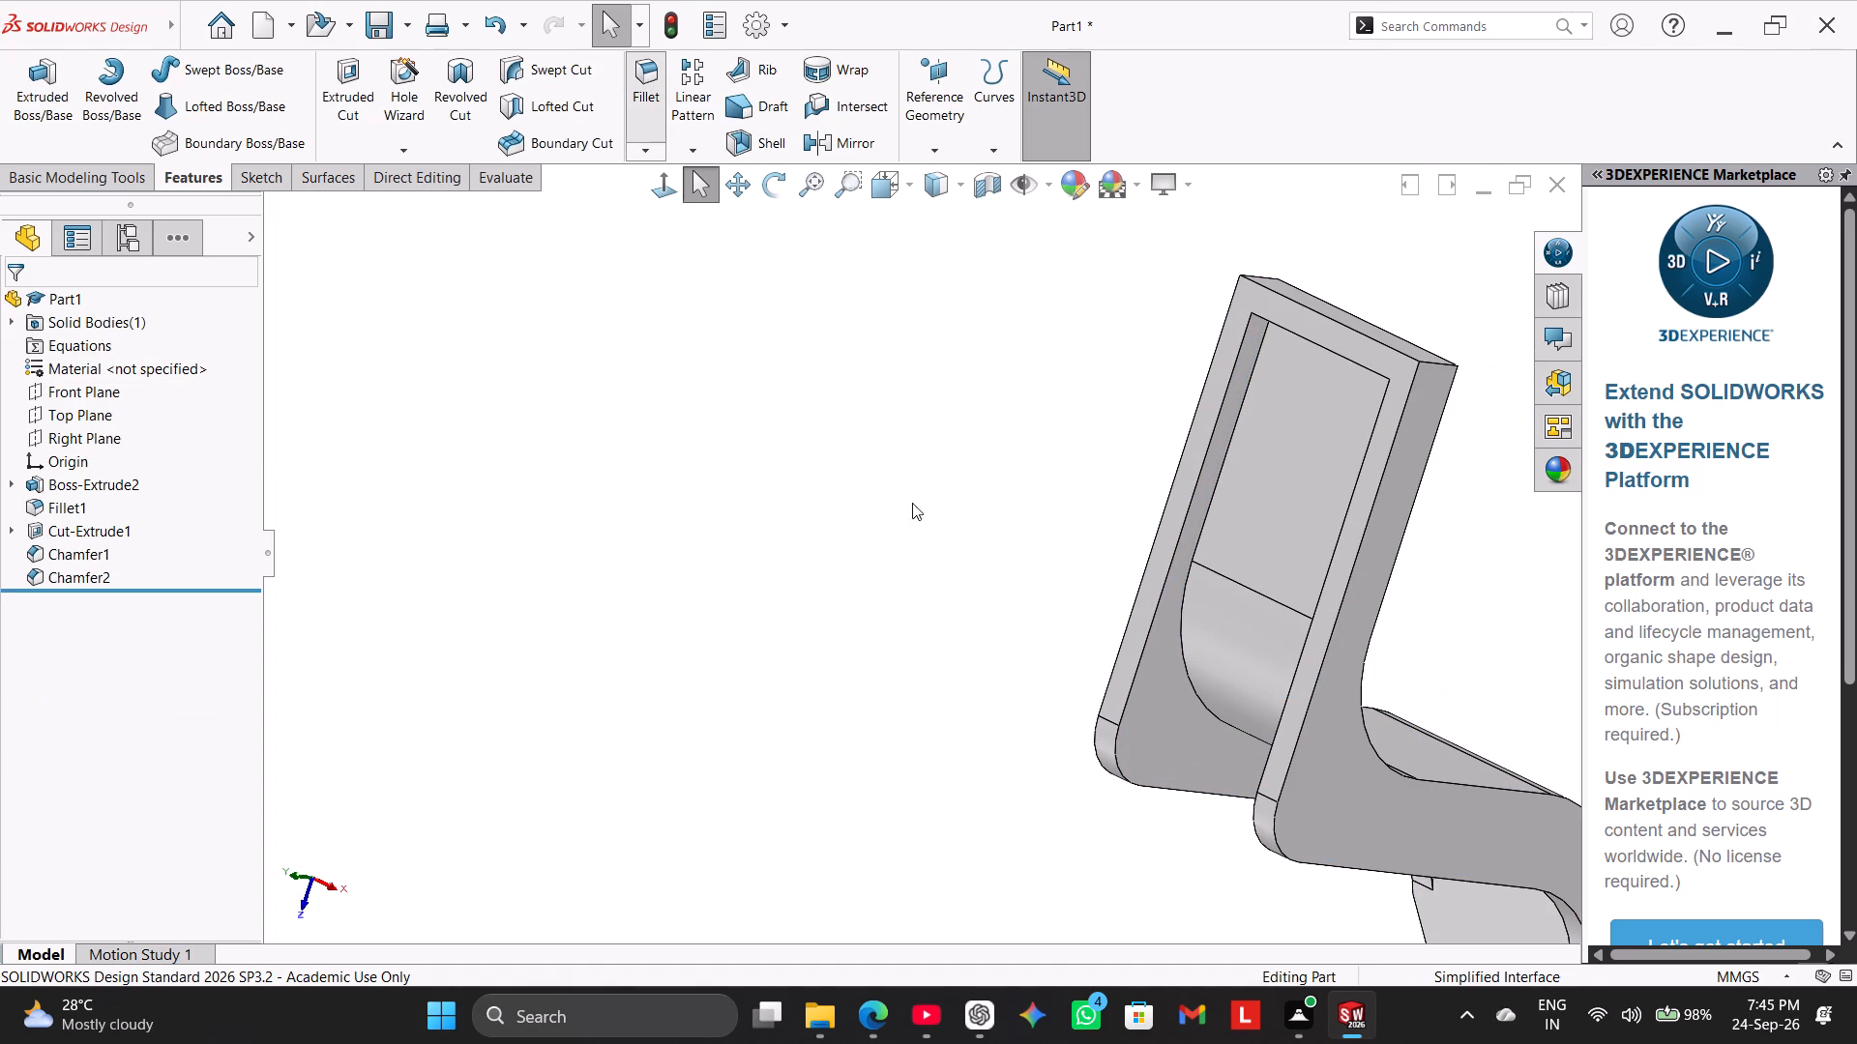
pyautogui.moveTo(920, 522); pyautogui.dragTo(958, 437, button='middle')
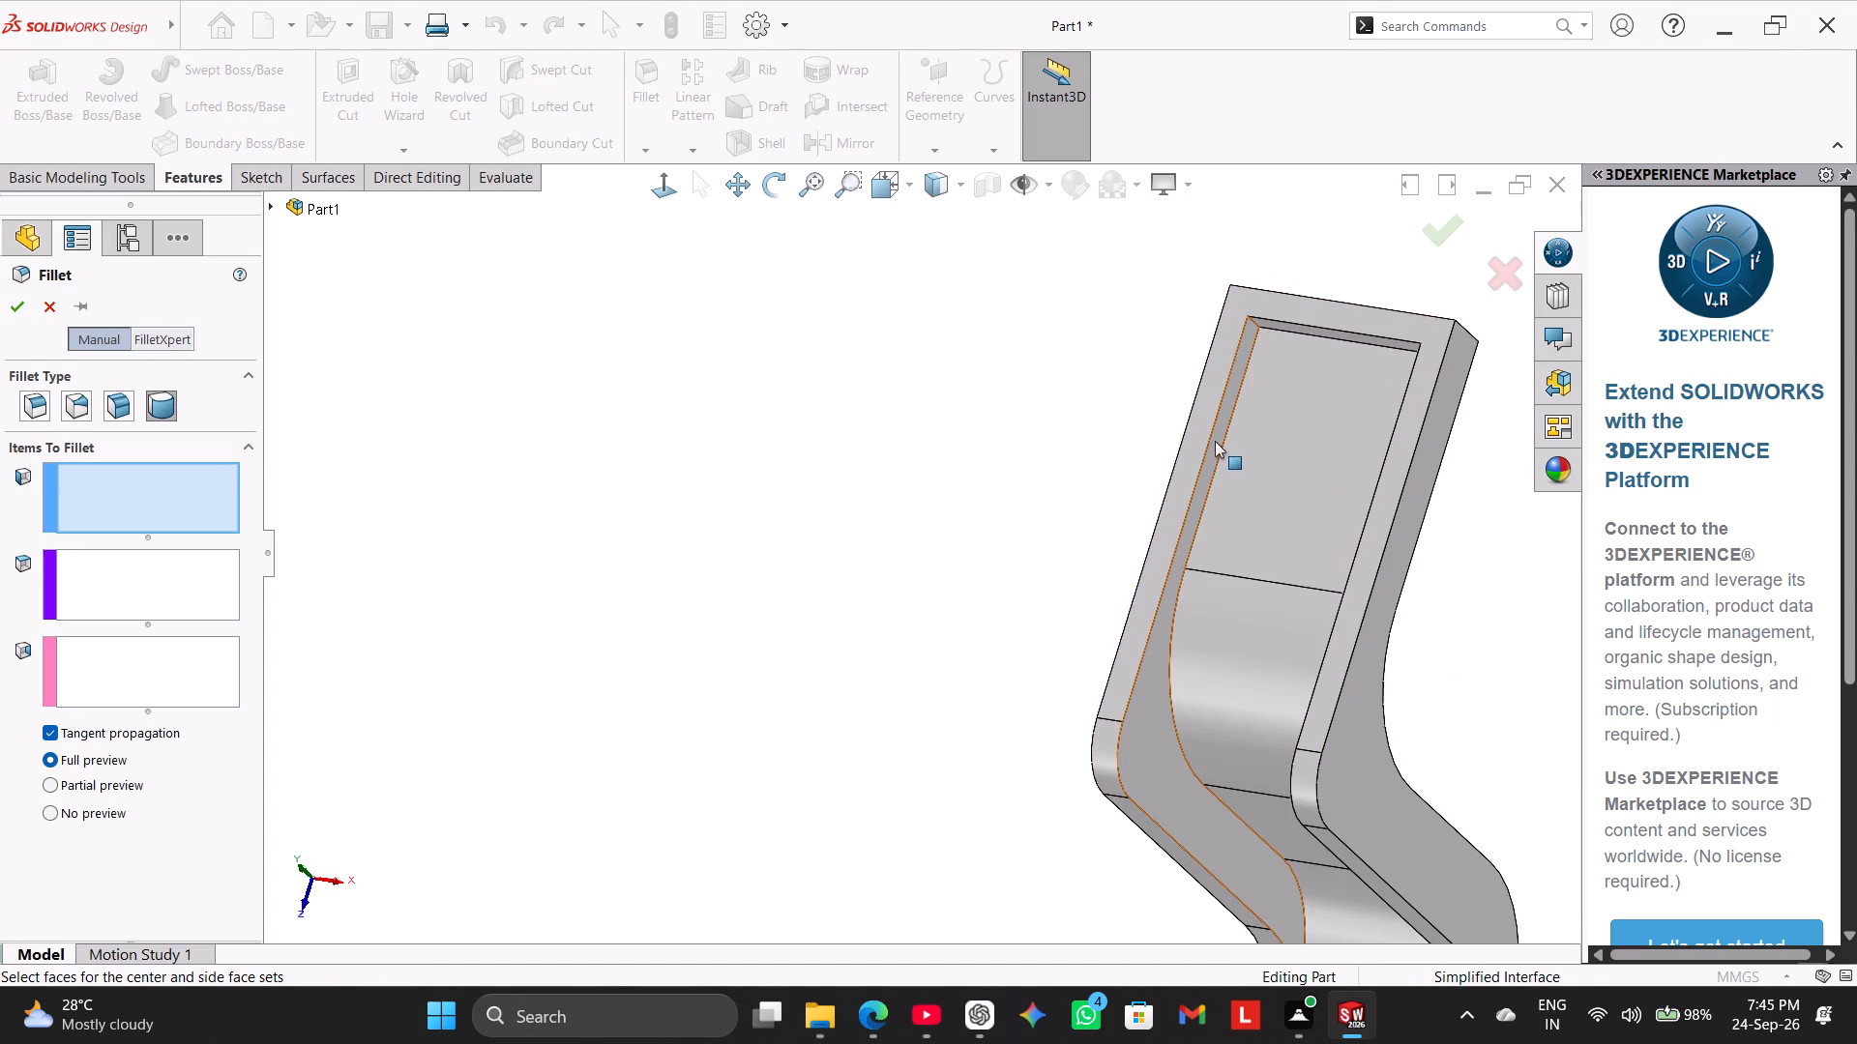
pyautogui.click(1215, 439)
pyautogui.moveTo(1122, 469); pyautogui.dragTo(1178, 420, button='middle')
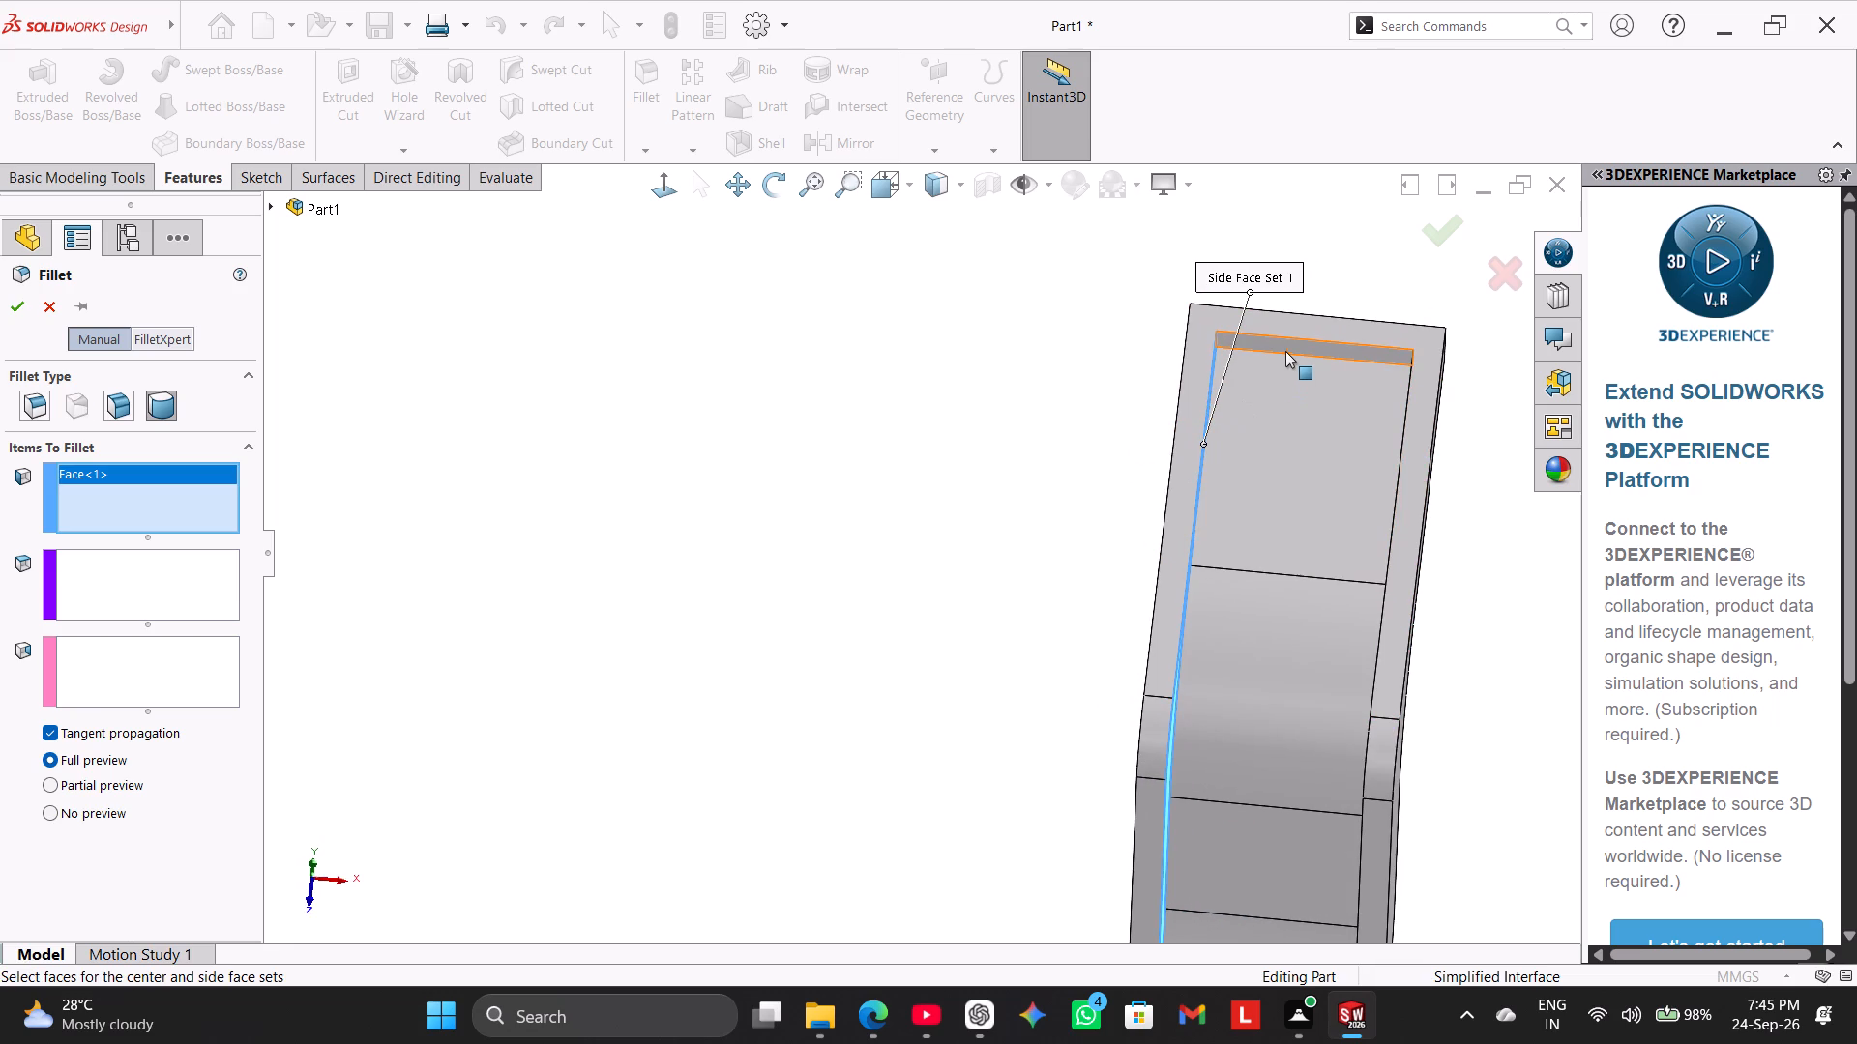
pyautogui.click(1285, 351)
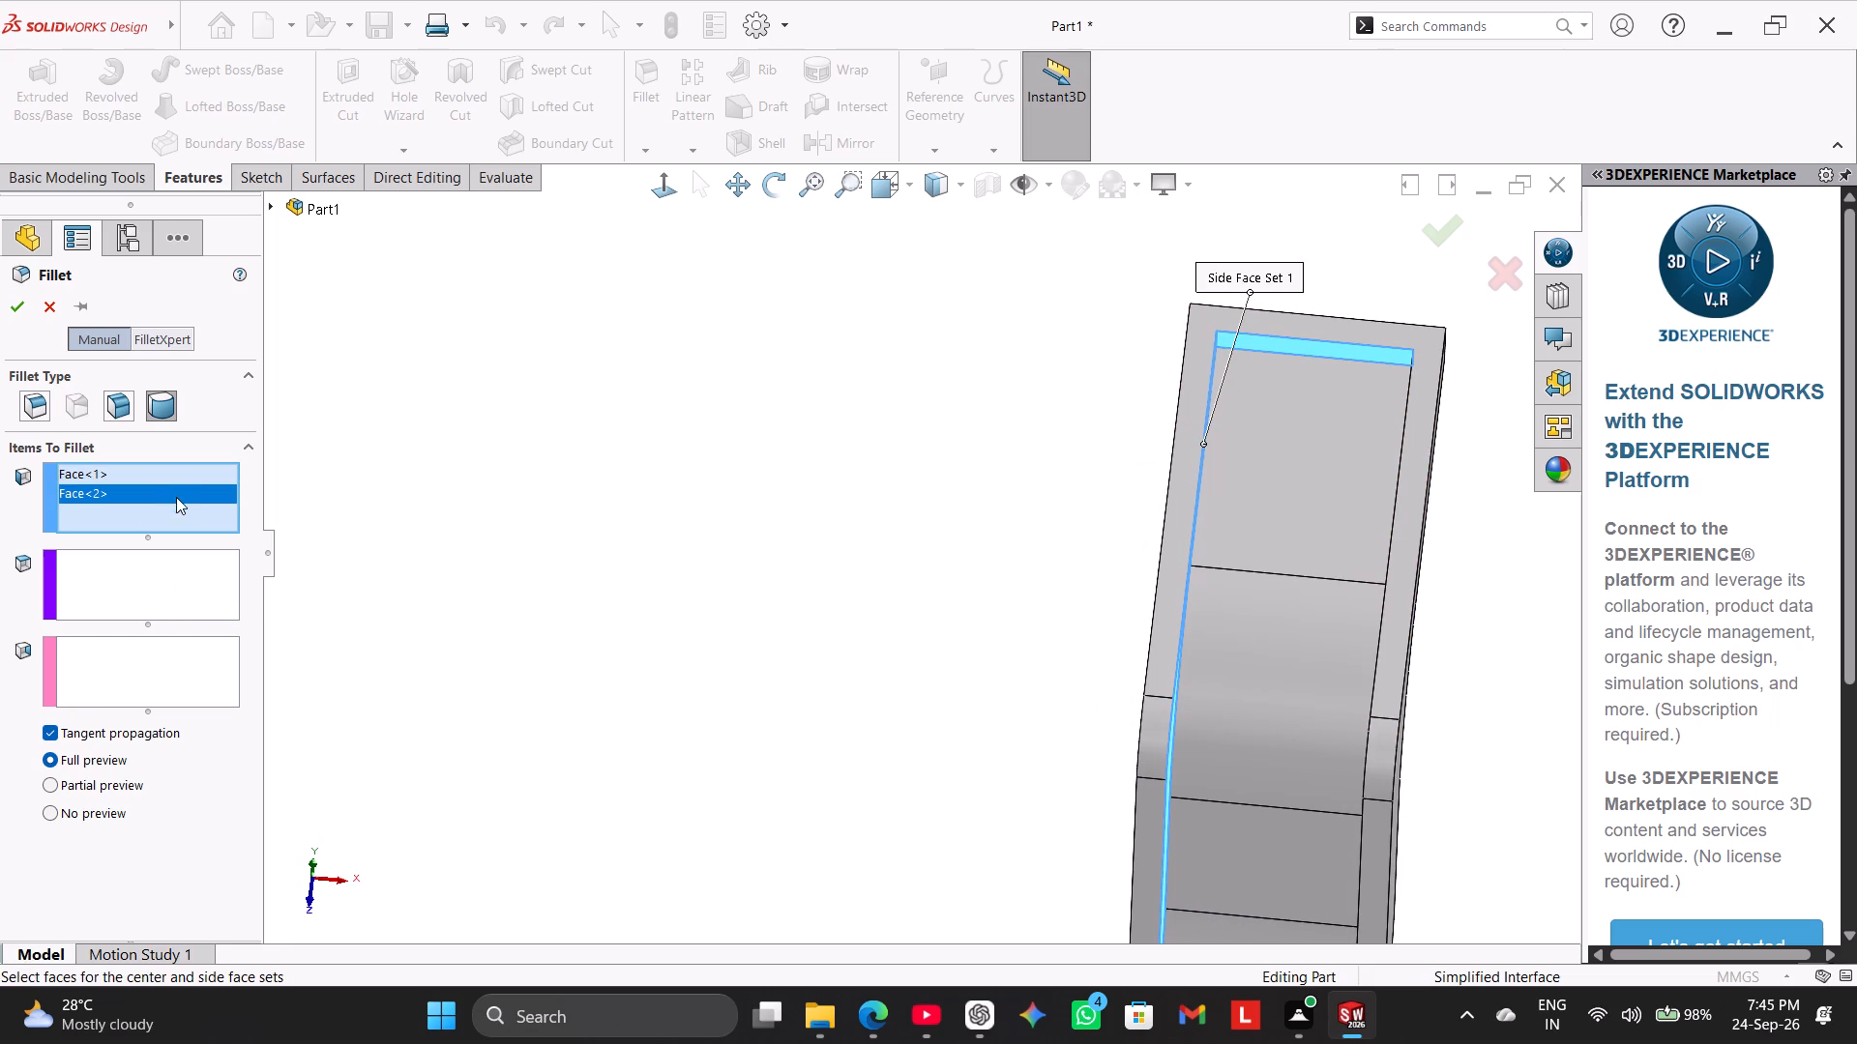
pyautogui.rightClick(176, 497)
pyautogui.click(228, 533)
pyautogui.click(201, 572)
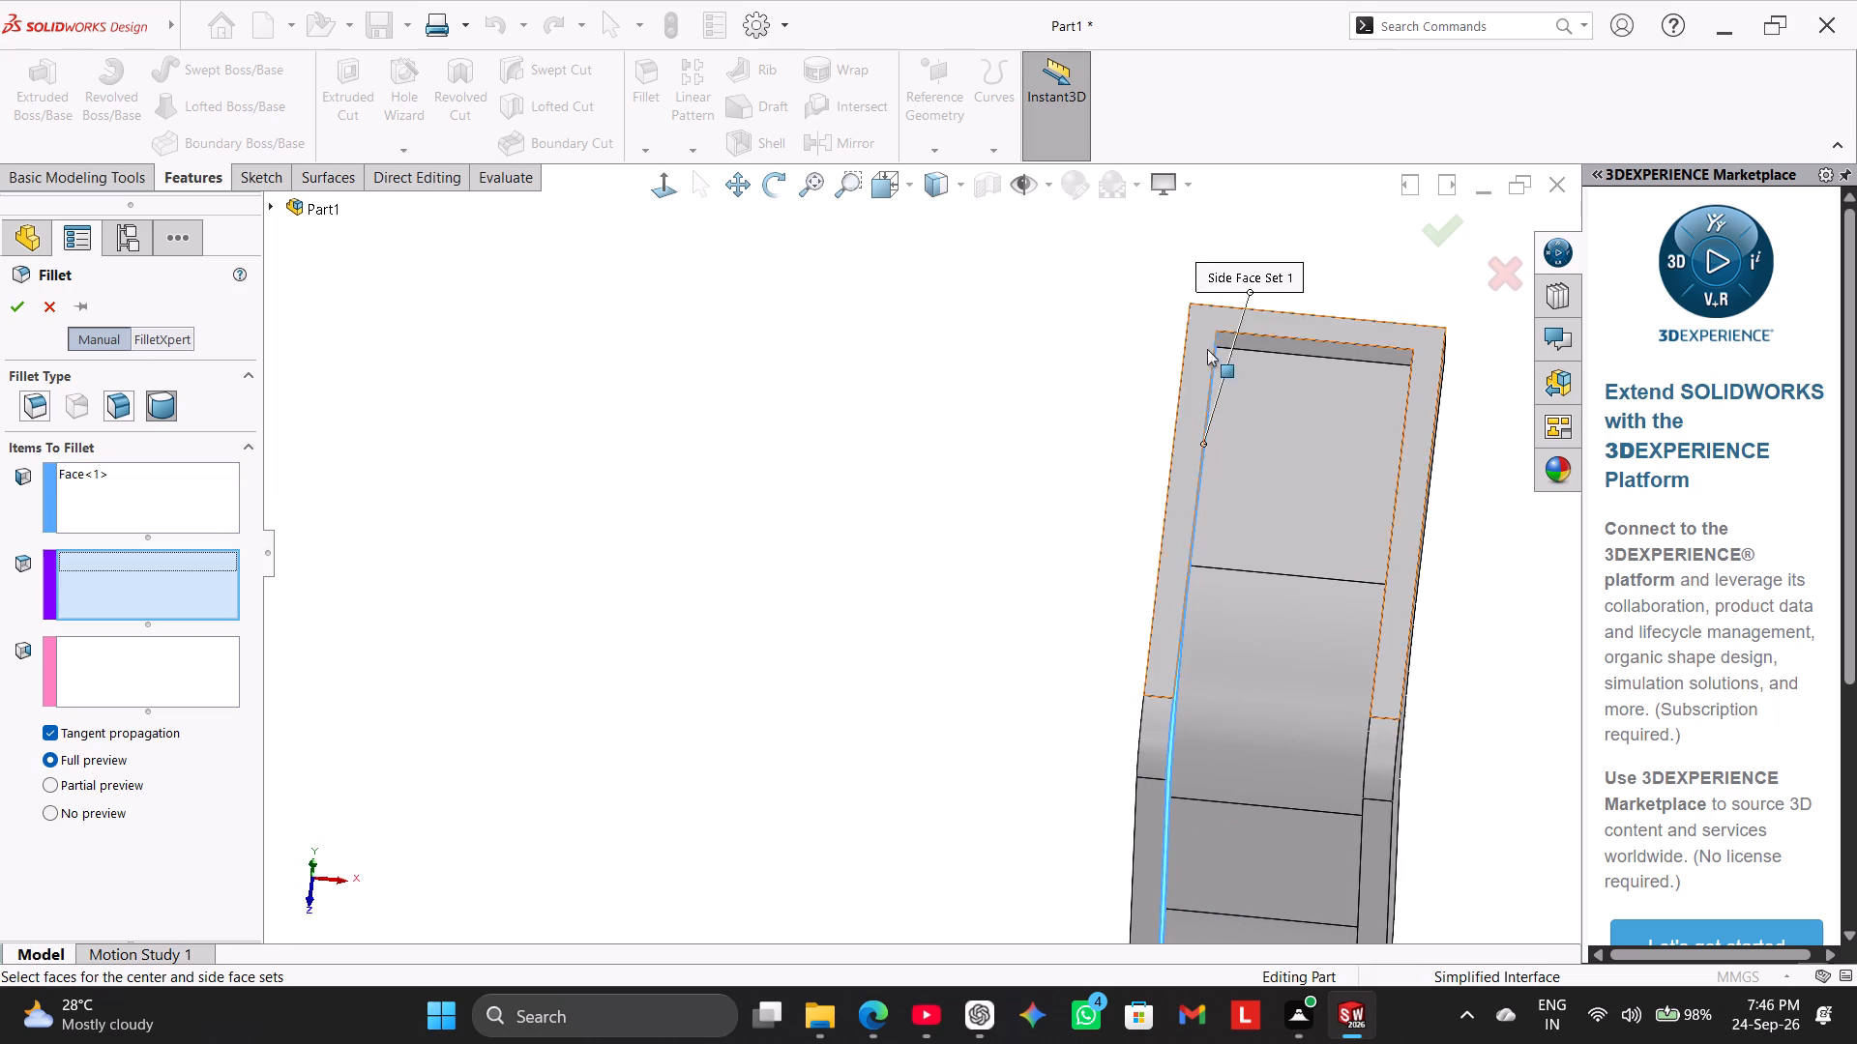
pyautogui.click(1274, 342)
pyautogui.moveTo(936, 507); pyautogui.dragTo(991, 508, button='middle')
pyautogui.click(166, 669)
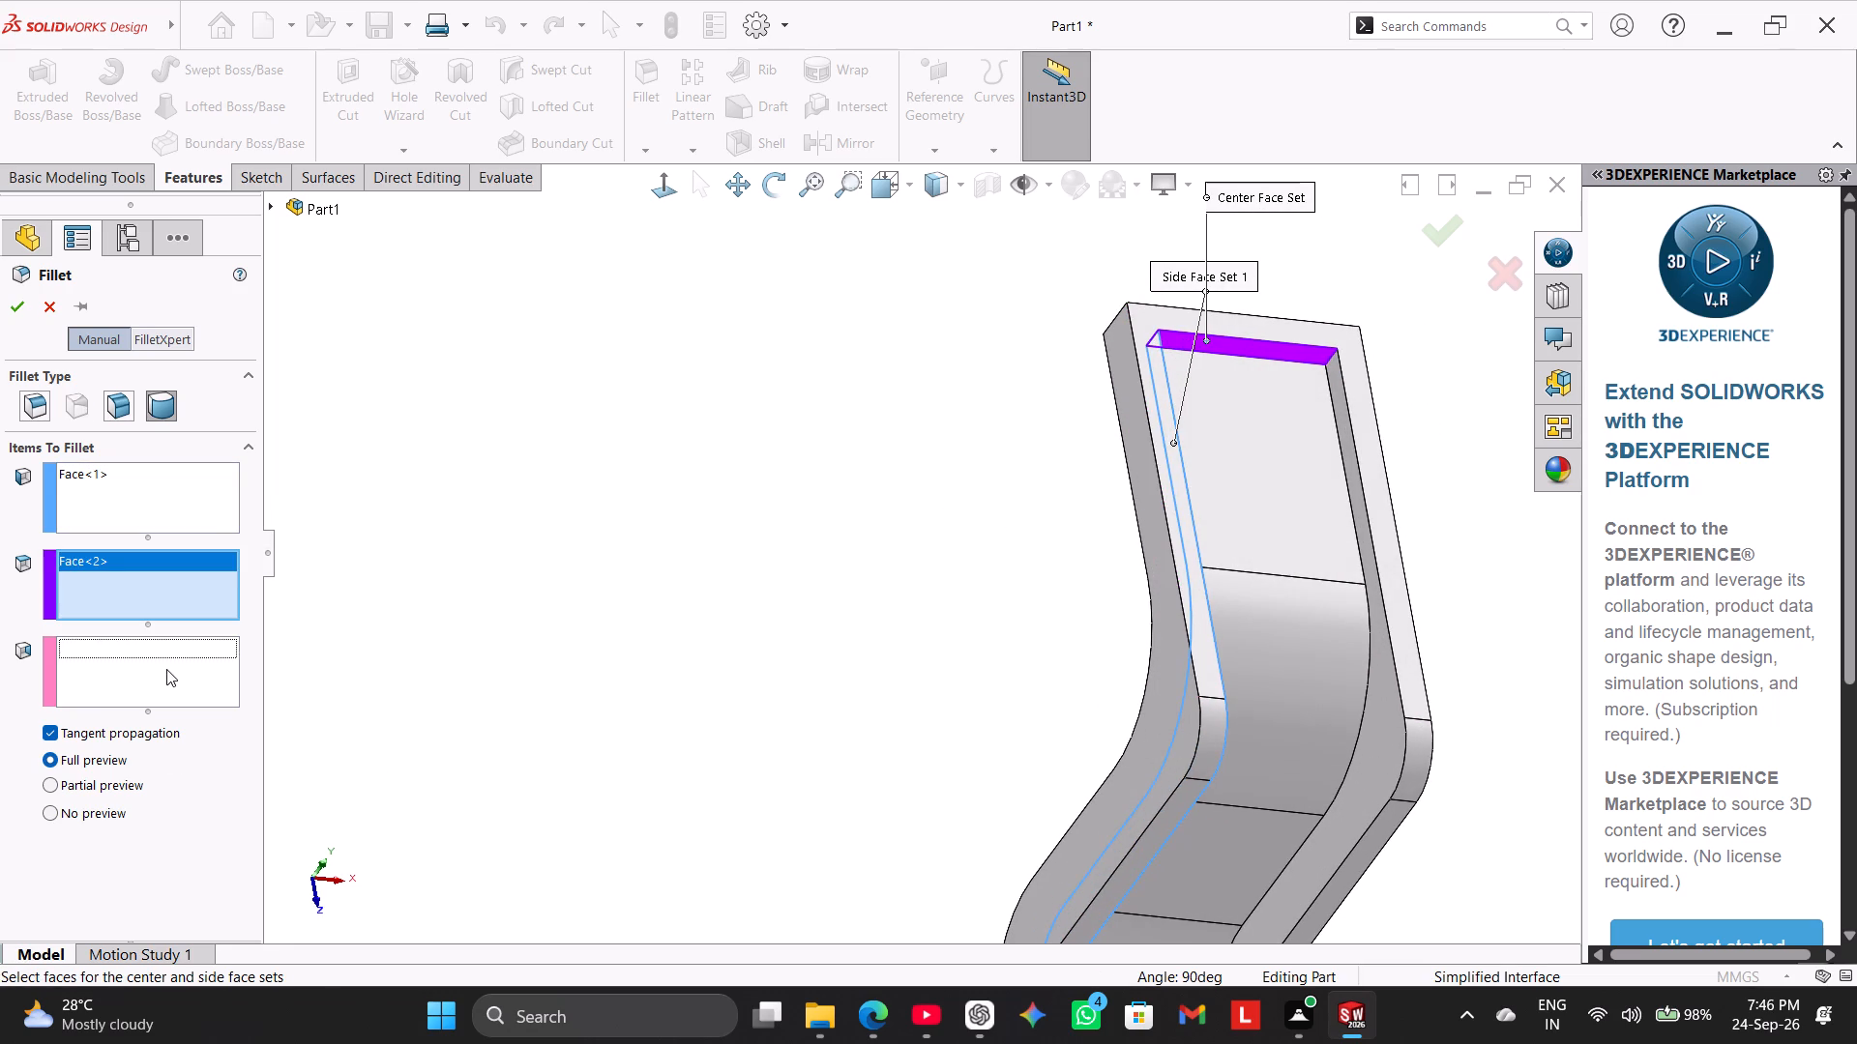
pyautogui.click(1341, 423)
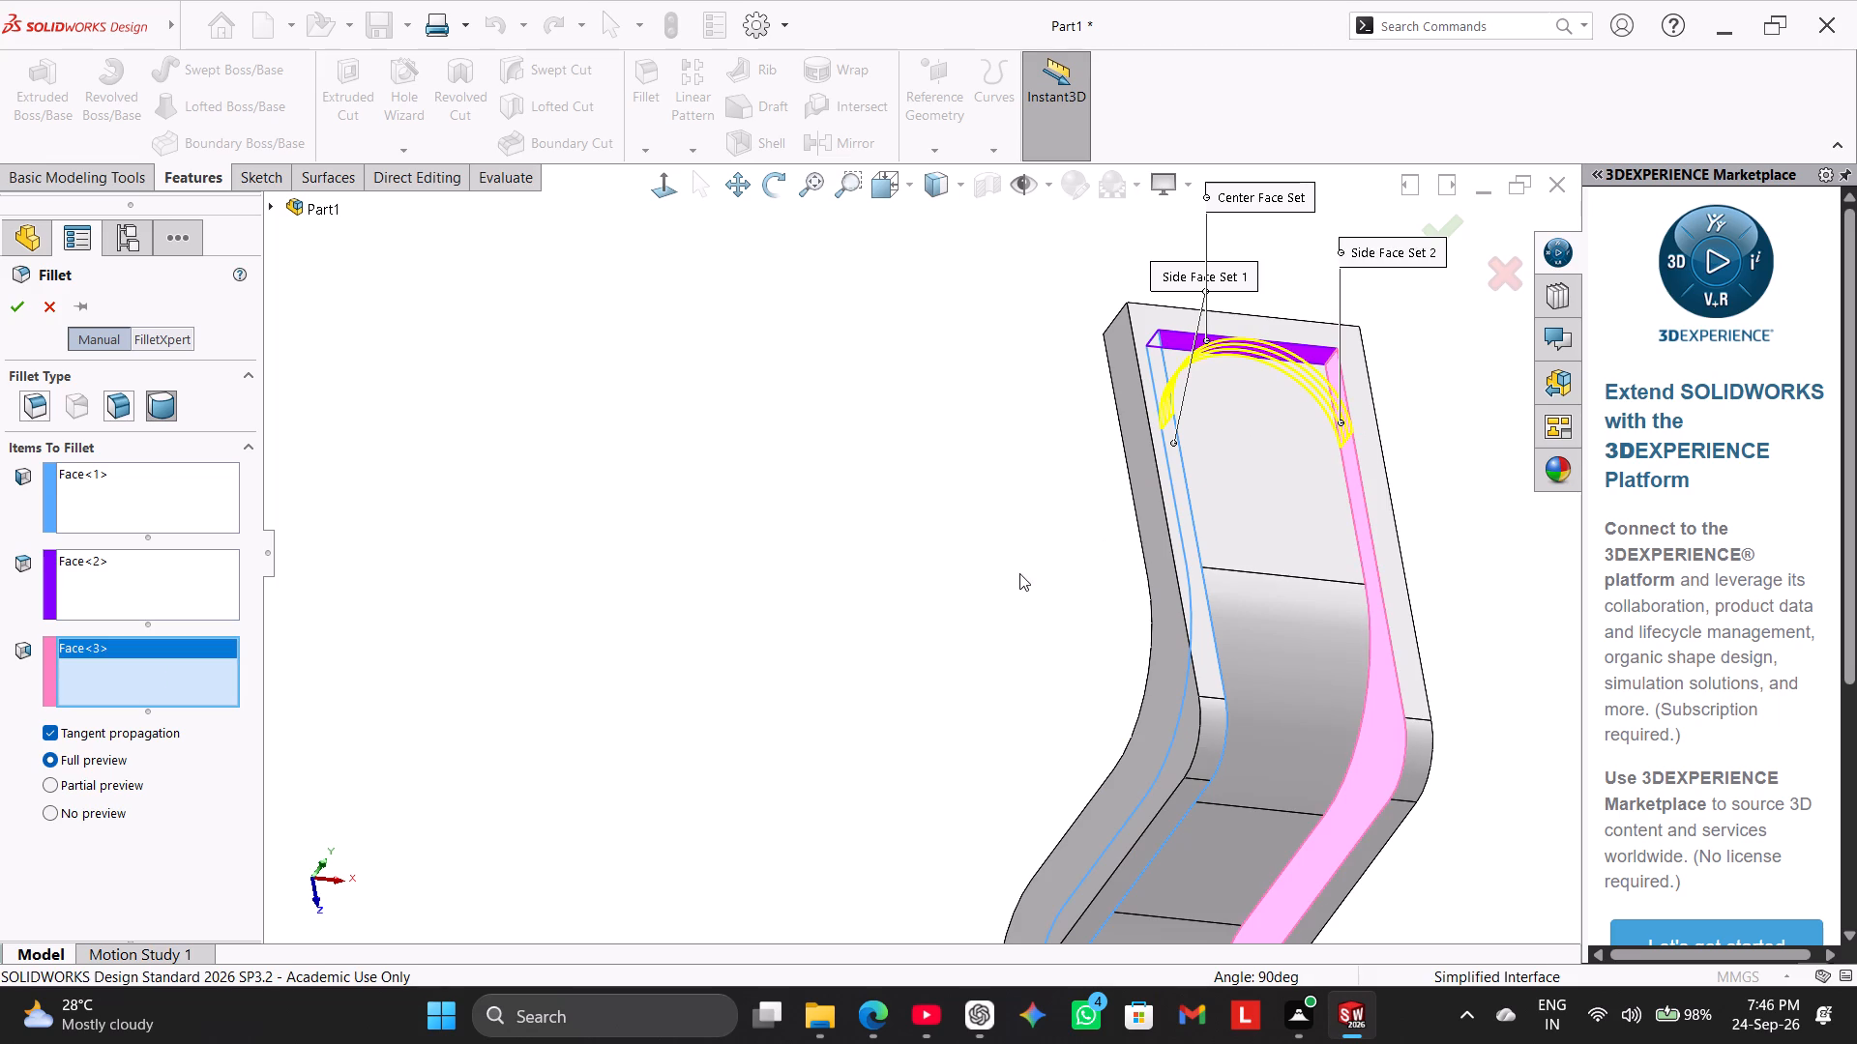
pyautogui.click(24, 308)
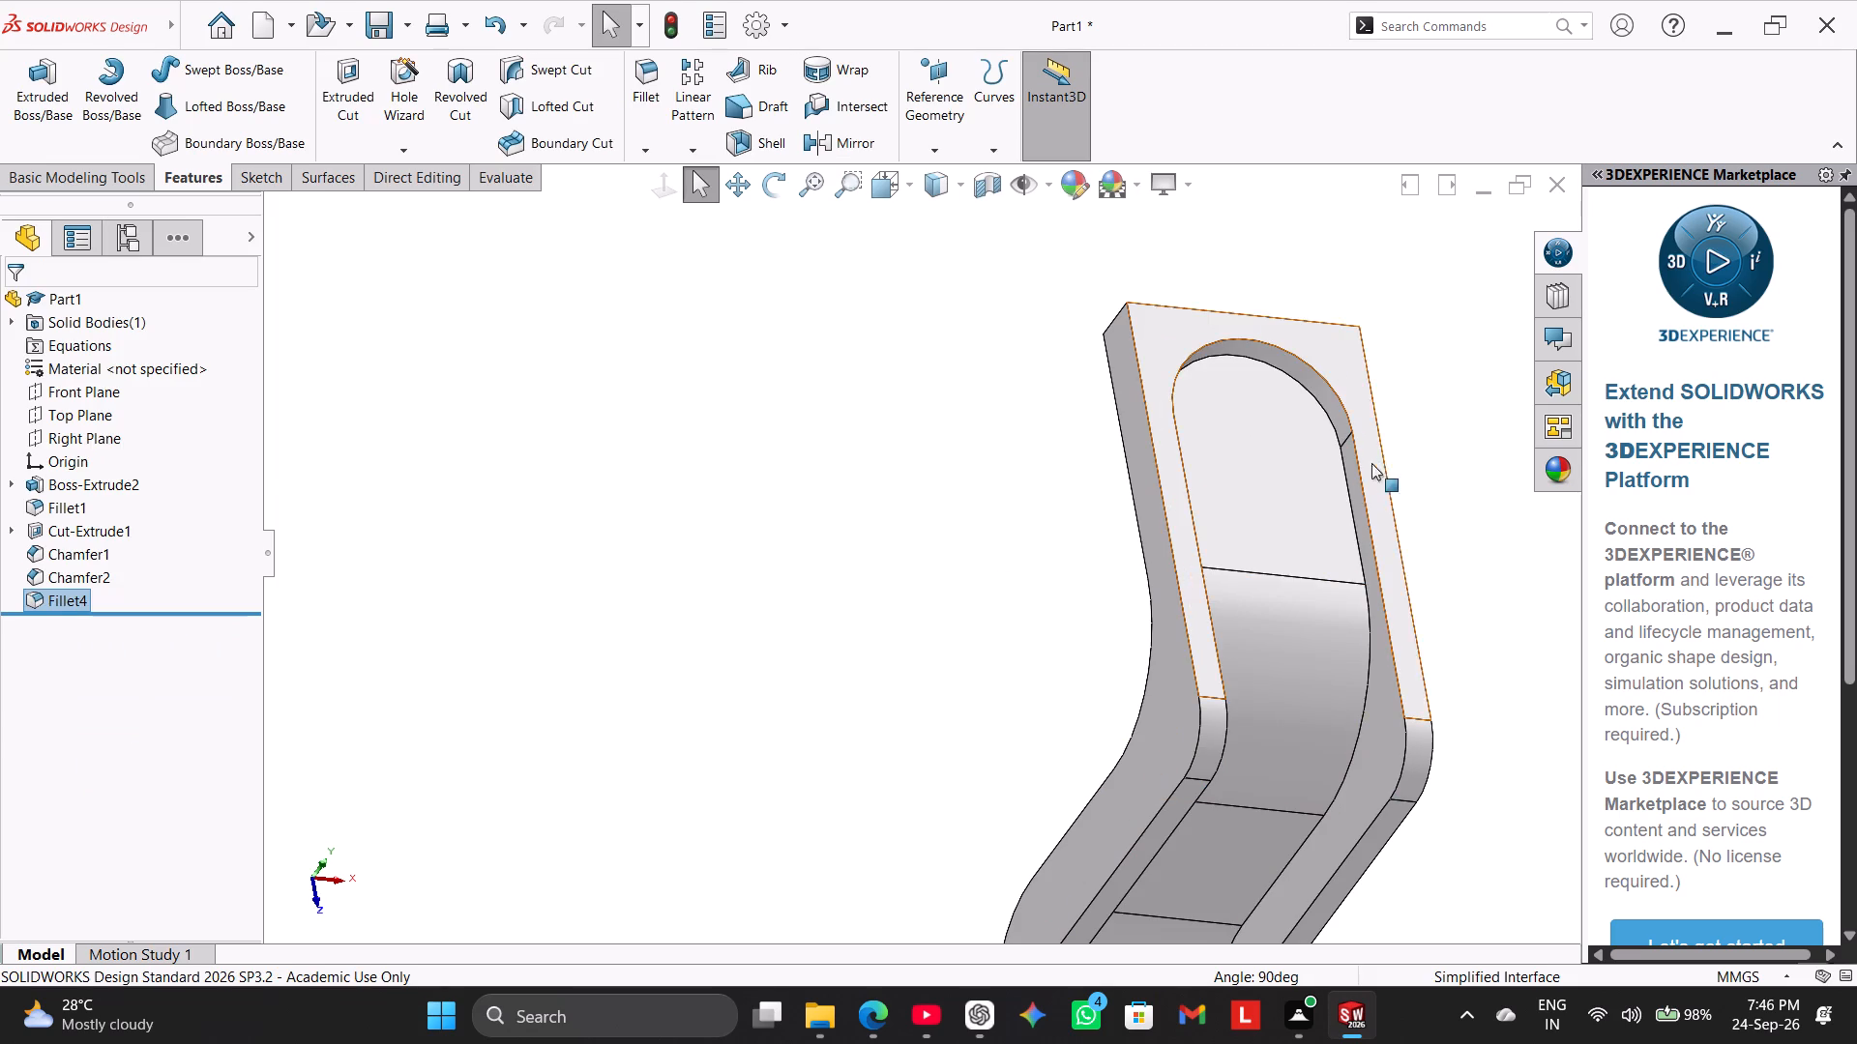
# Apply a full round fillet to the upper leg's free end, with the end face as center set and the two outer side faces as side sets.
pyautogui.moveTo(1467, 491); pyautogui.dragTo(1417, 565, button='middle')
pyautogui.scroll(2, 1035, 630)
pyautogui.moveTo(603, 642); pyautogui.dragTo(684, 505, button='right')
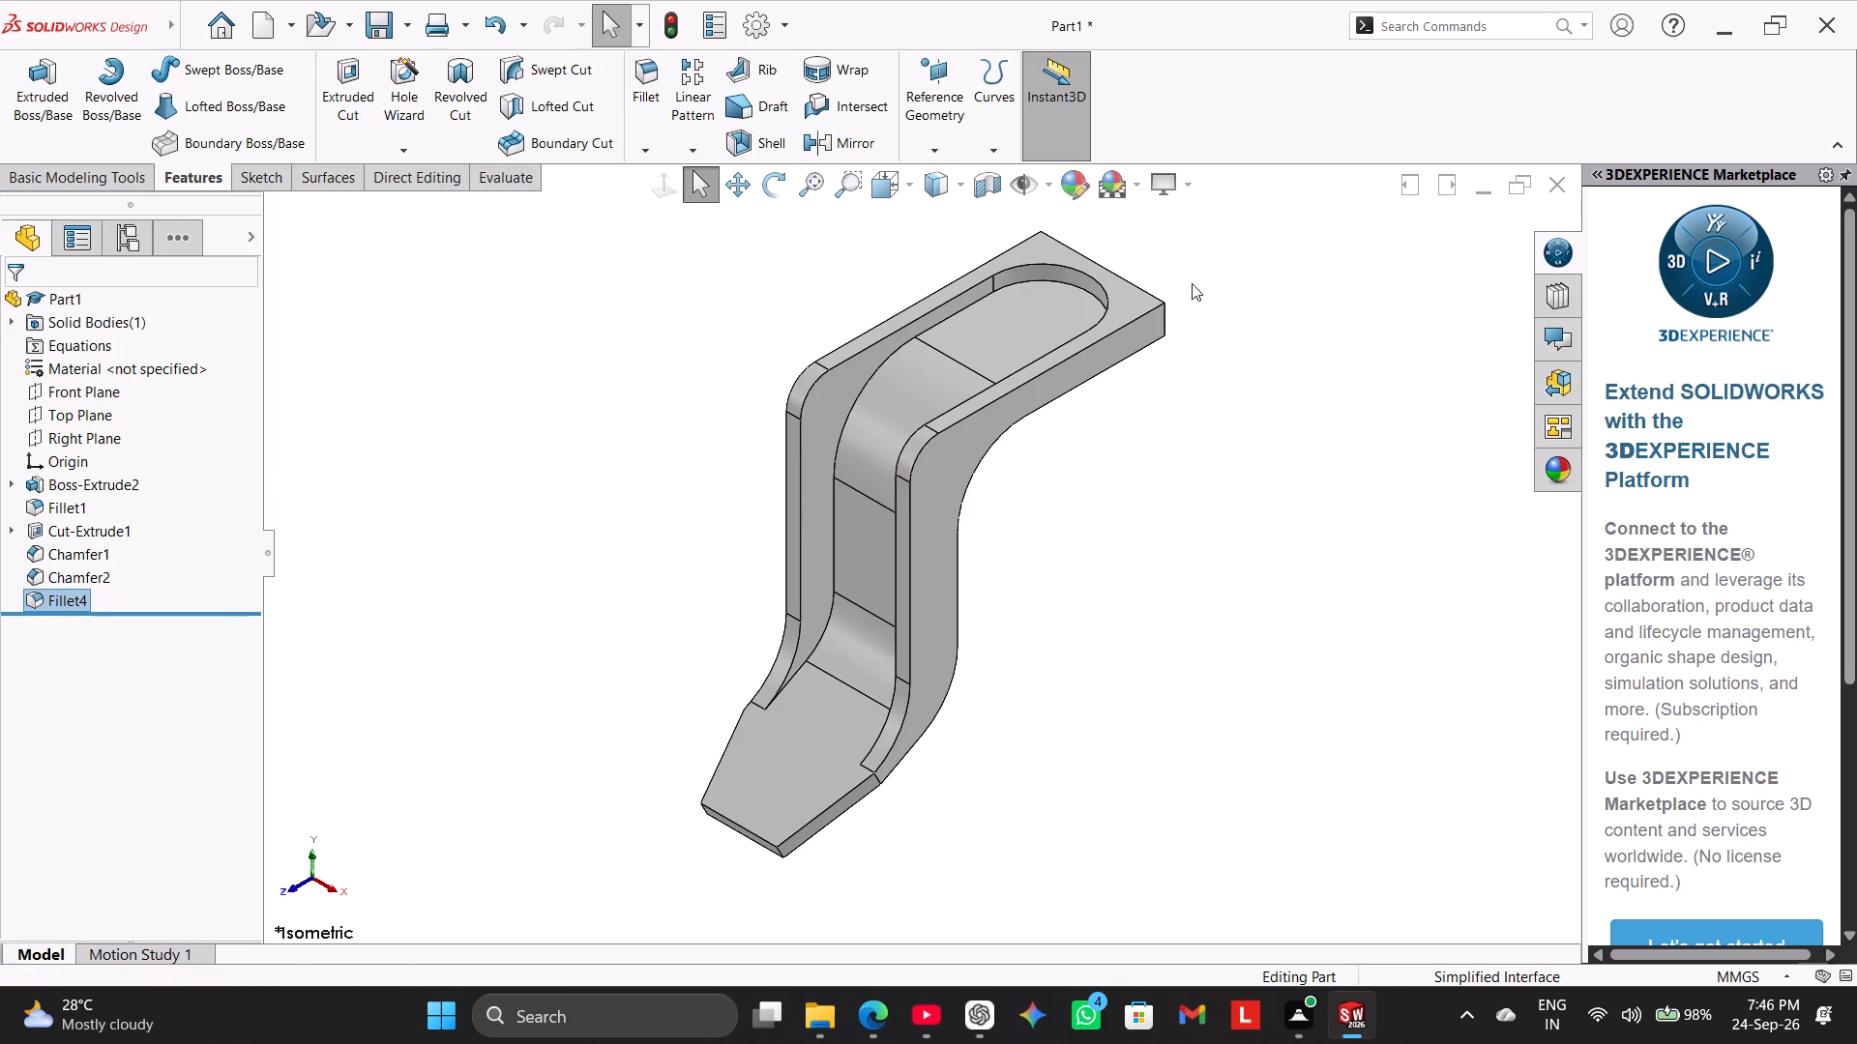
pyautogui.moveTo(1217, 262); pyautogui.dragTo(1205, 587, button='middle')
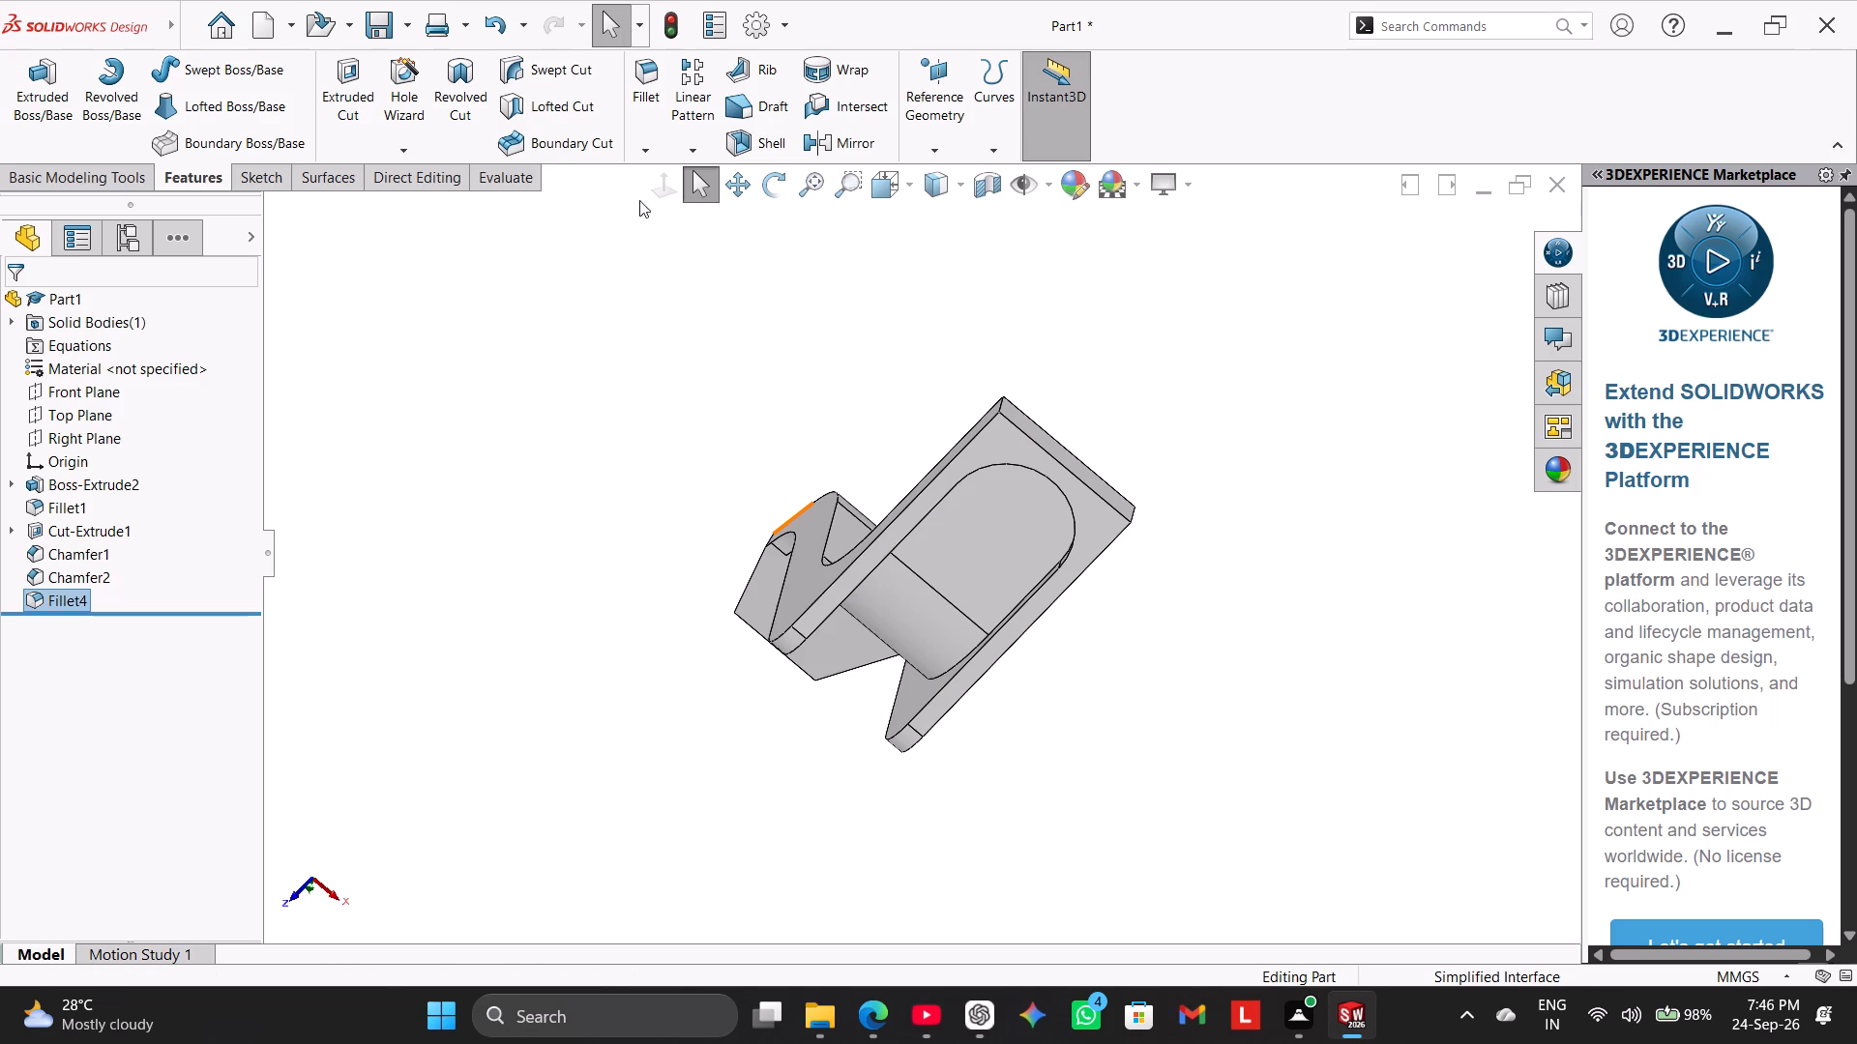
pyautogui.click(661, 90)
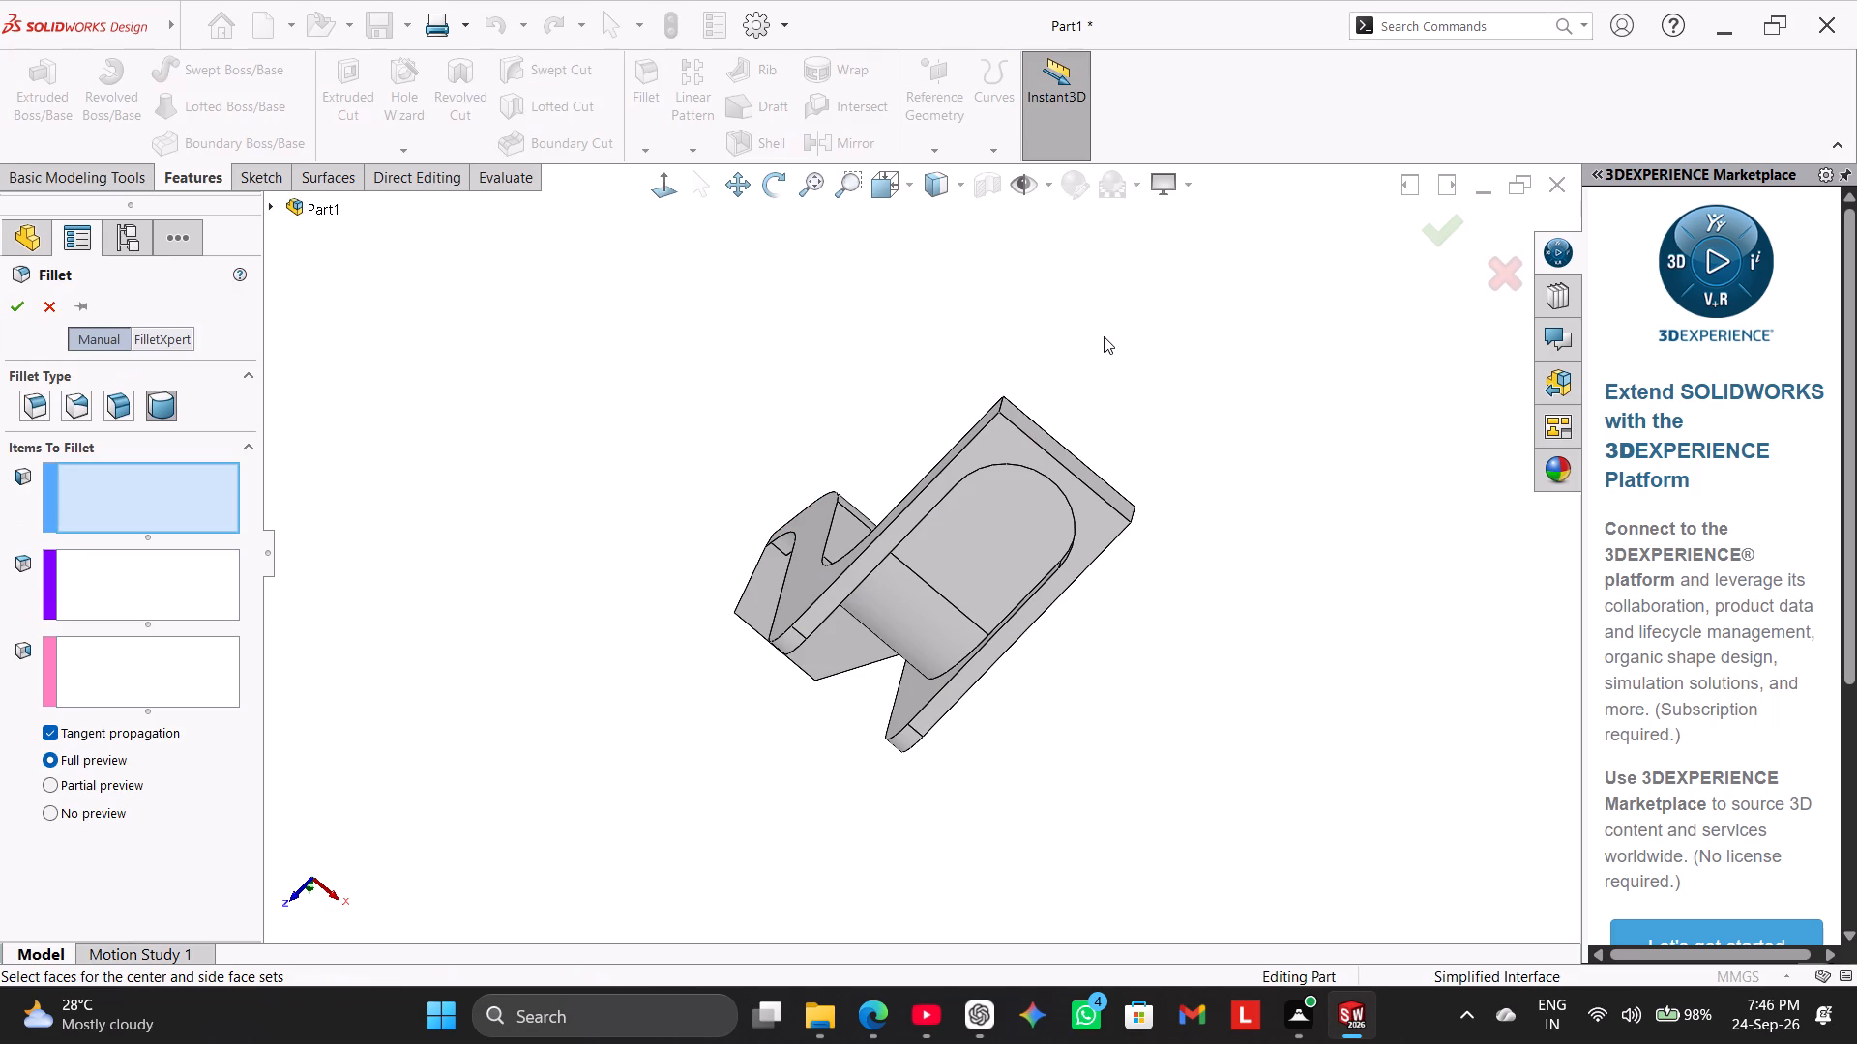
pyautogui.moveTo(1112, 338); pyautogui.dragTo(1153, 420, button='middle')
pyautogui.click(1088, 514)
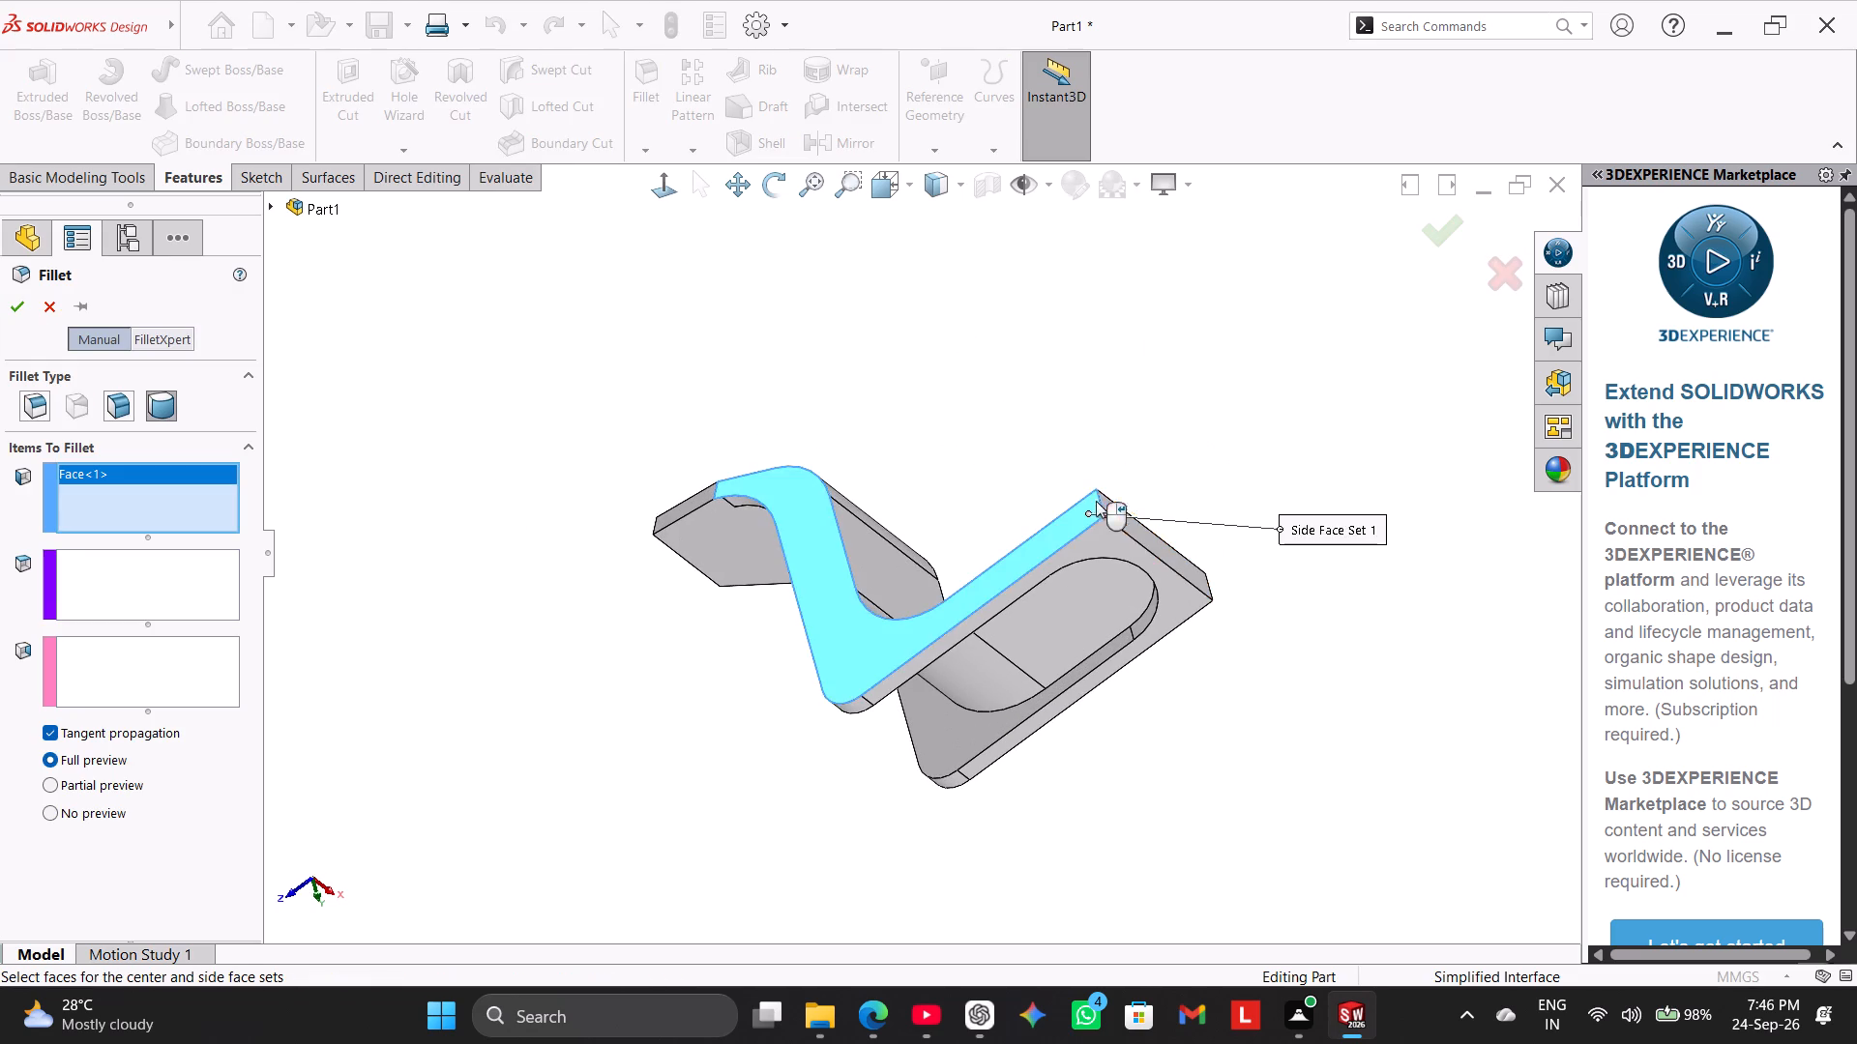
pyautogui.moveTo(1178, 410); pyautogui.dragTo(1077, 345, button='middle')
pyautogui.click(113, 599)
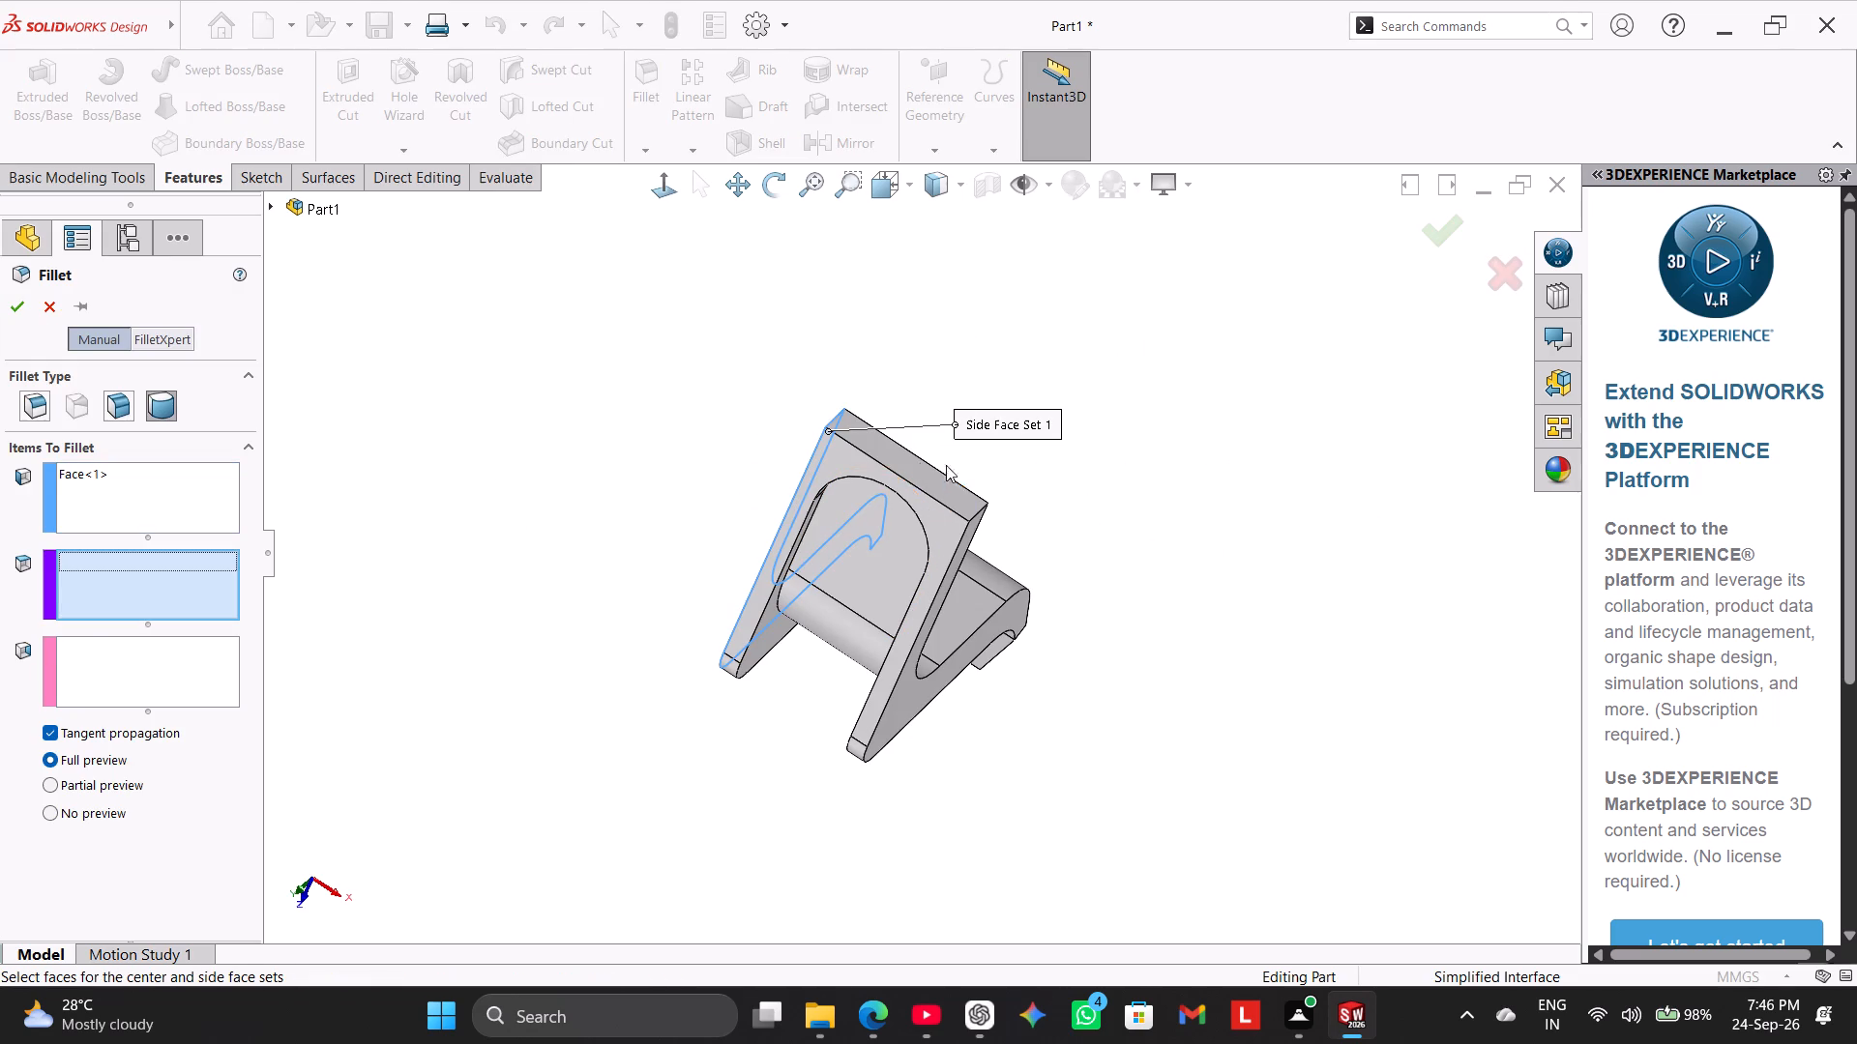
pyautogui.click(911, 463)
pyautogui.click(133, 662)
pyautogui.moveTo(1218, 658); pyautogui.dragTo(1108, 569, button='middle')
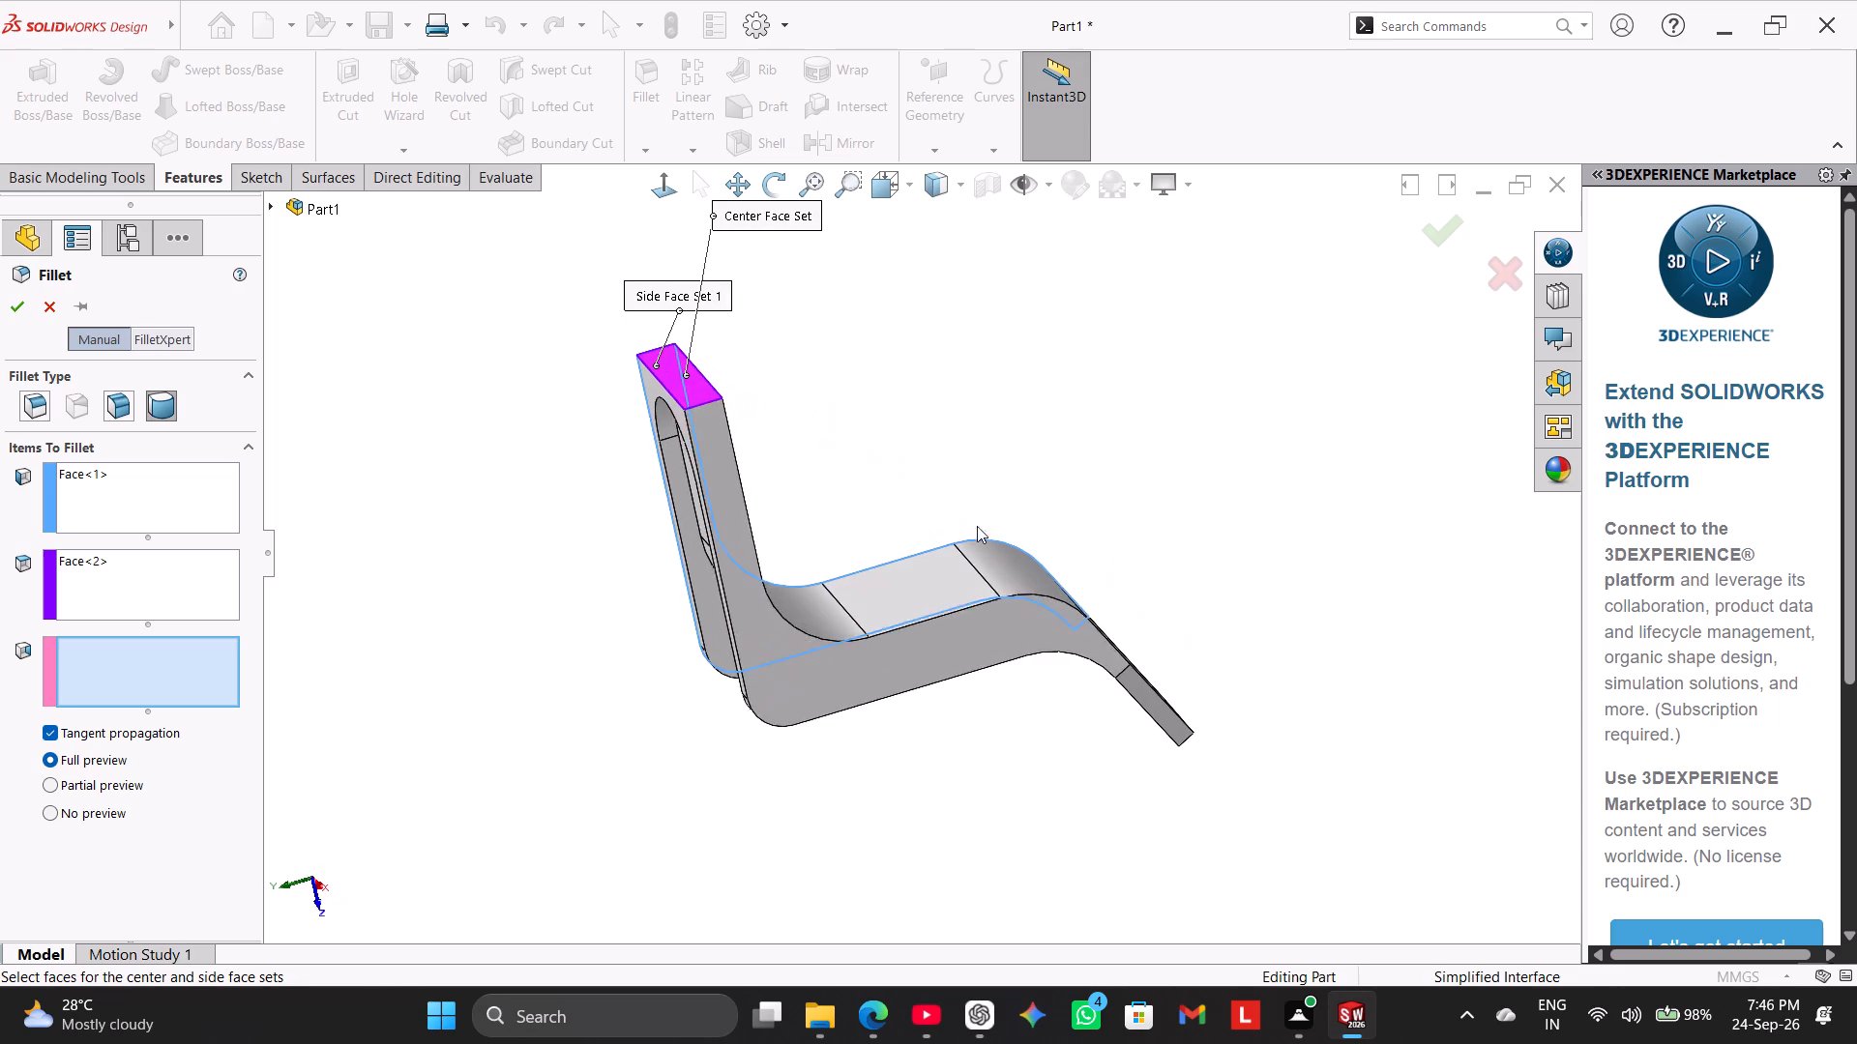
pyautogui.click(721, 459)
pyautogui.moveTo(495, 505); pyautogui.dragTo(579, 524, button='middle')
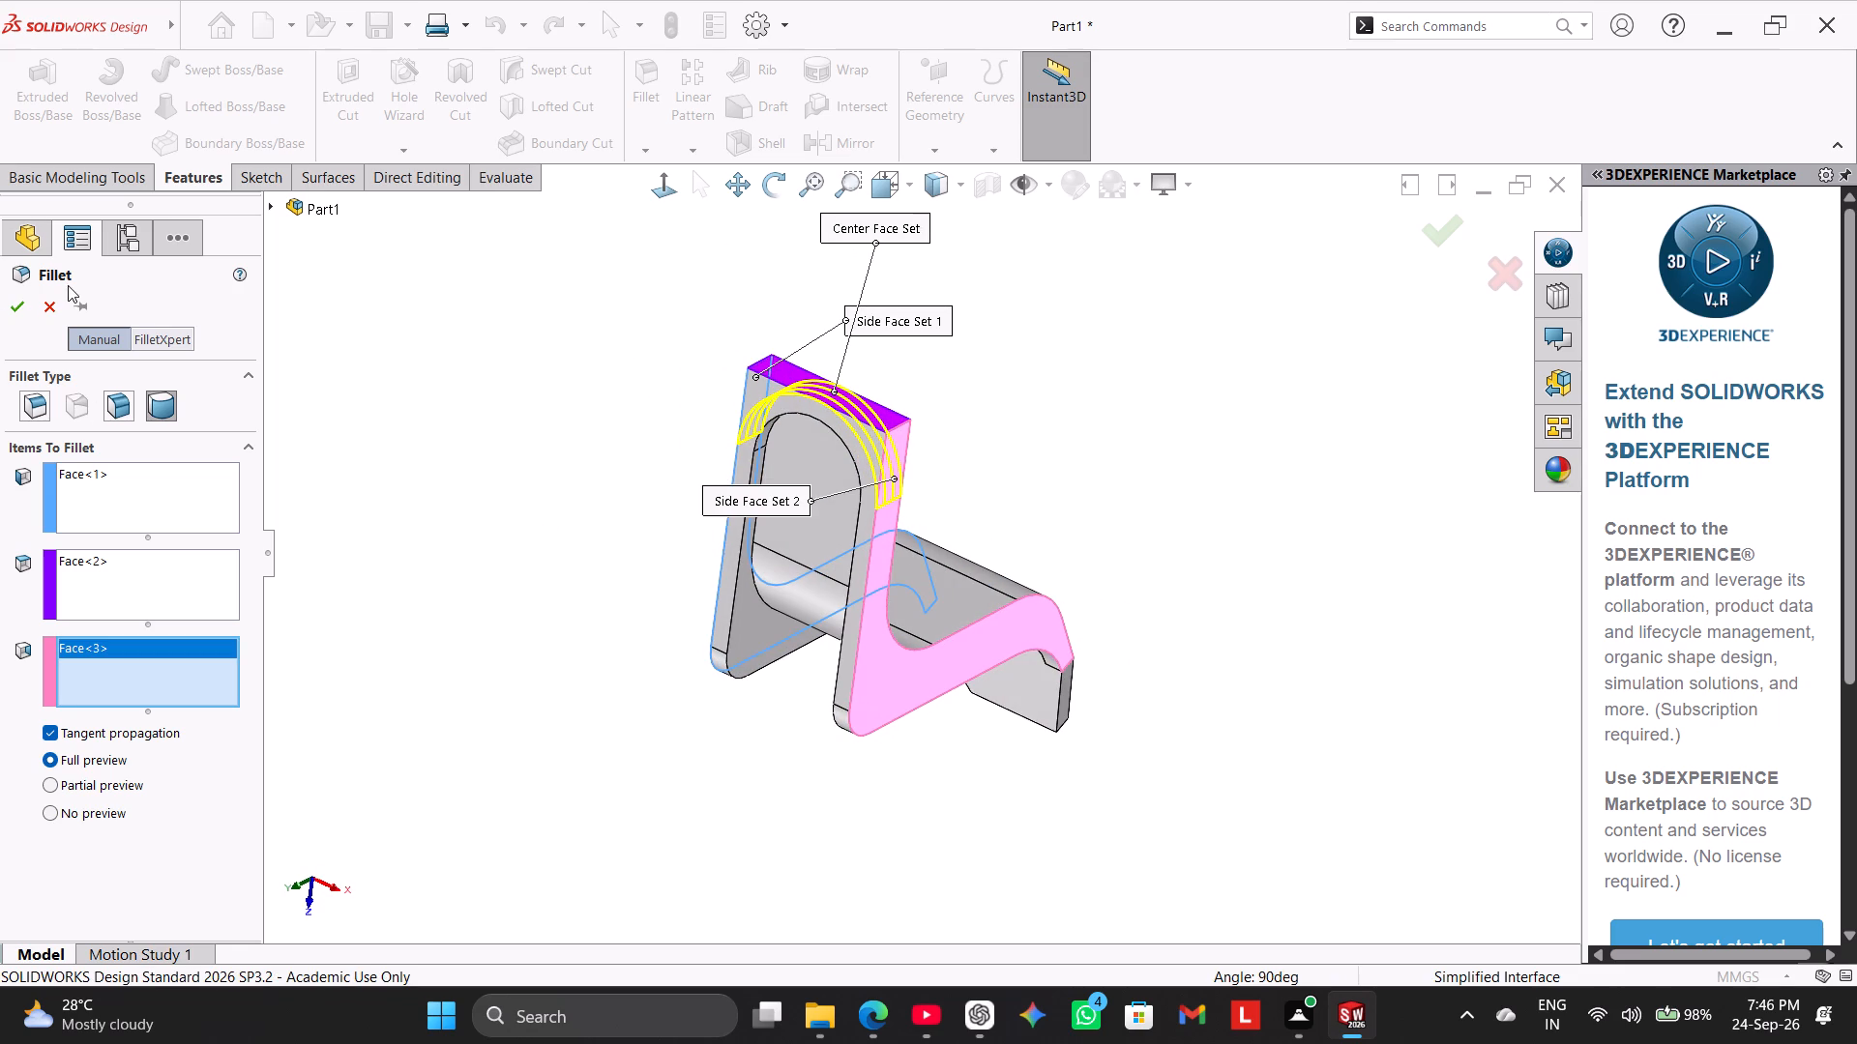
pyautogui.click(22, 309)
# Start a new sketch on the bracket's outer side face and view it straight on.
pyautogui.moveTo(485, 583); pyautogui.dragTo(592, 468, button='right')
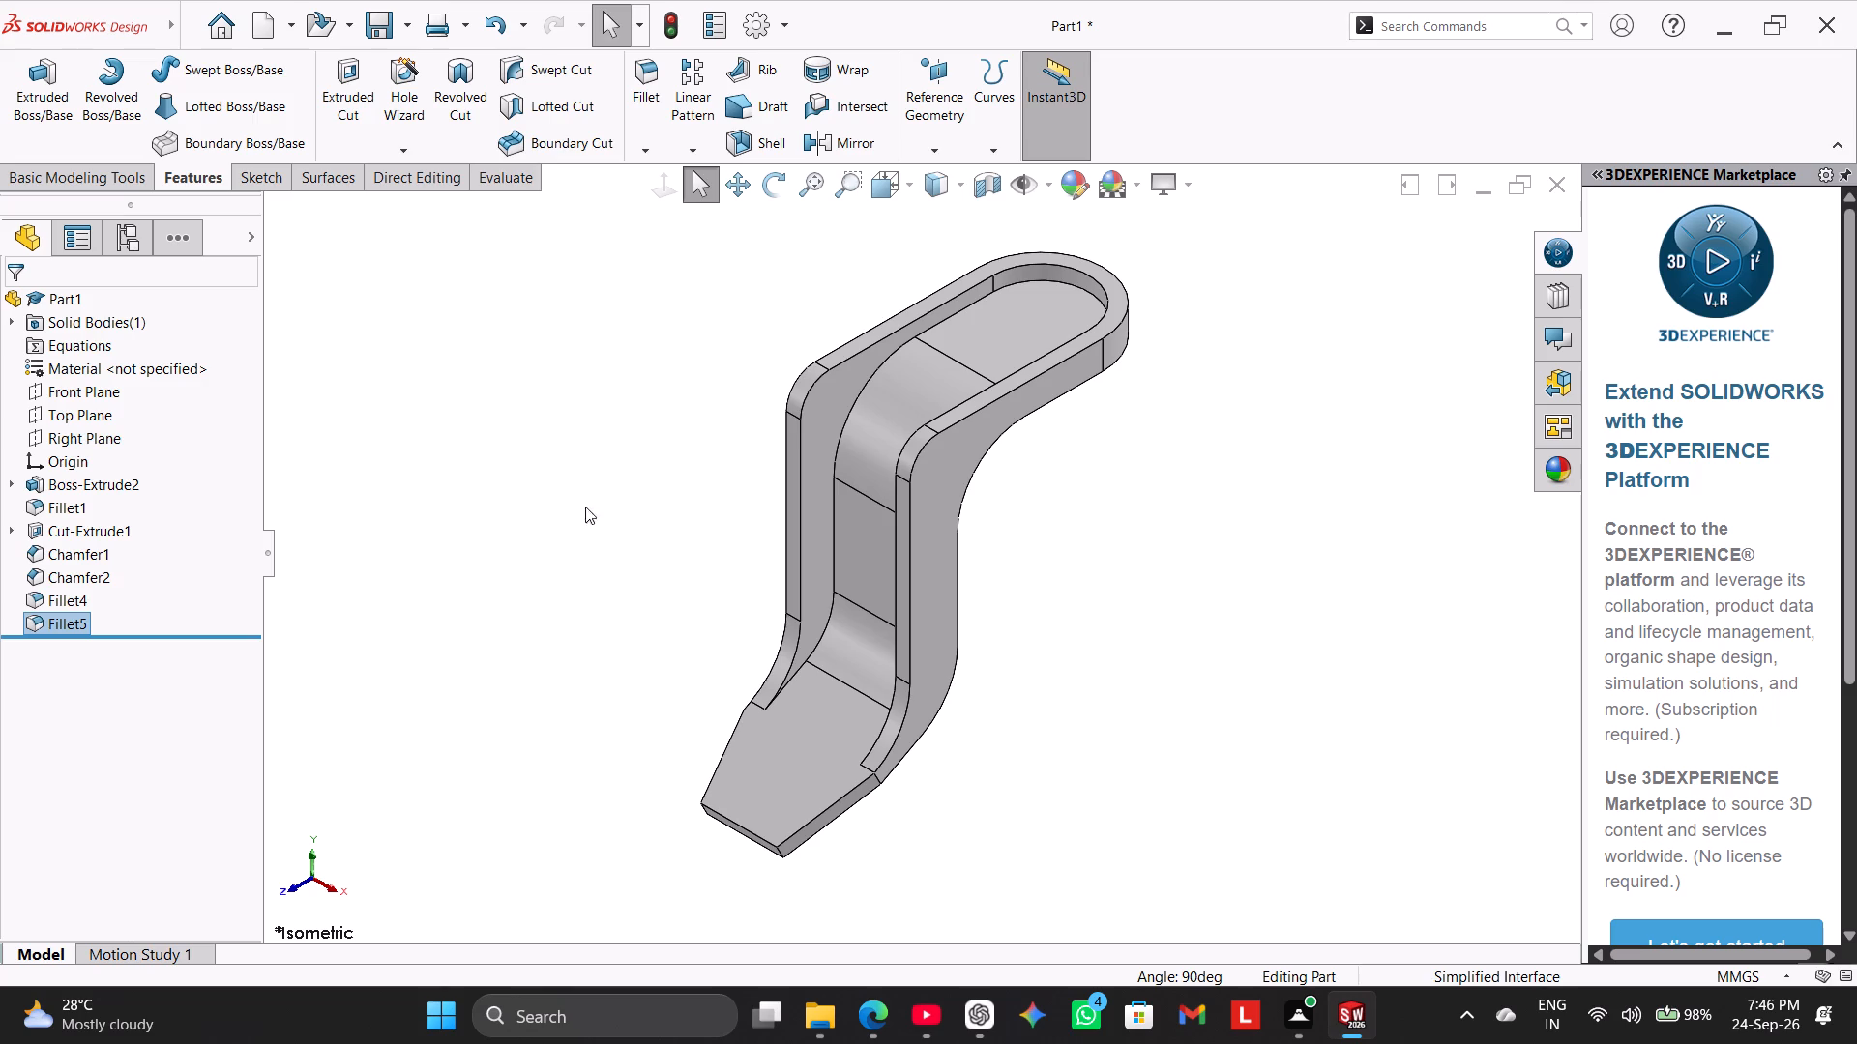
pyautogui.click(15, 487)
pyautogui.click(68, 513)
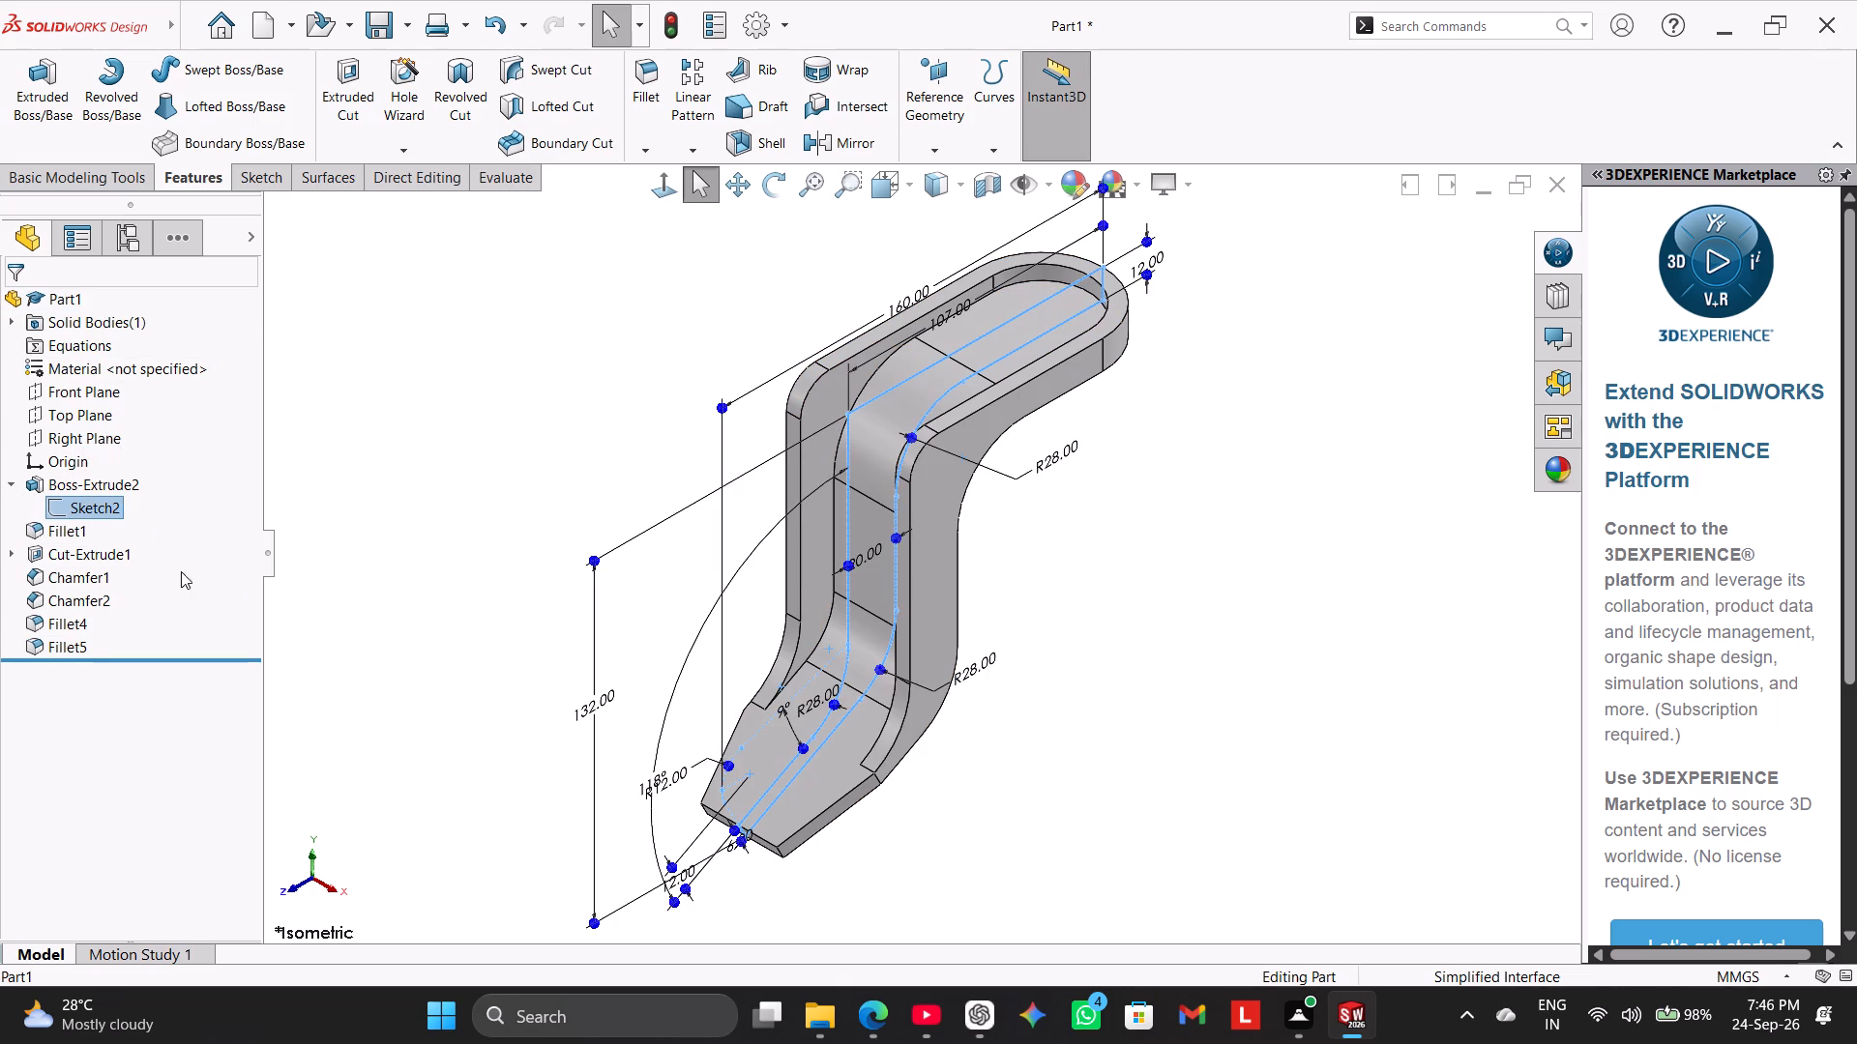
pyautogui.click(19, 478)
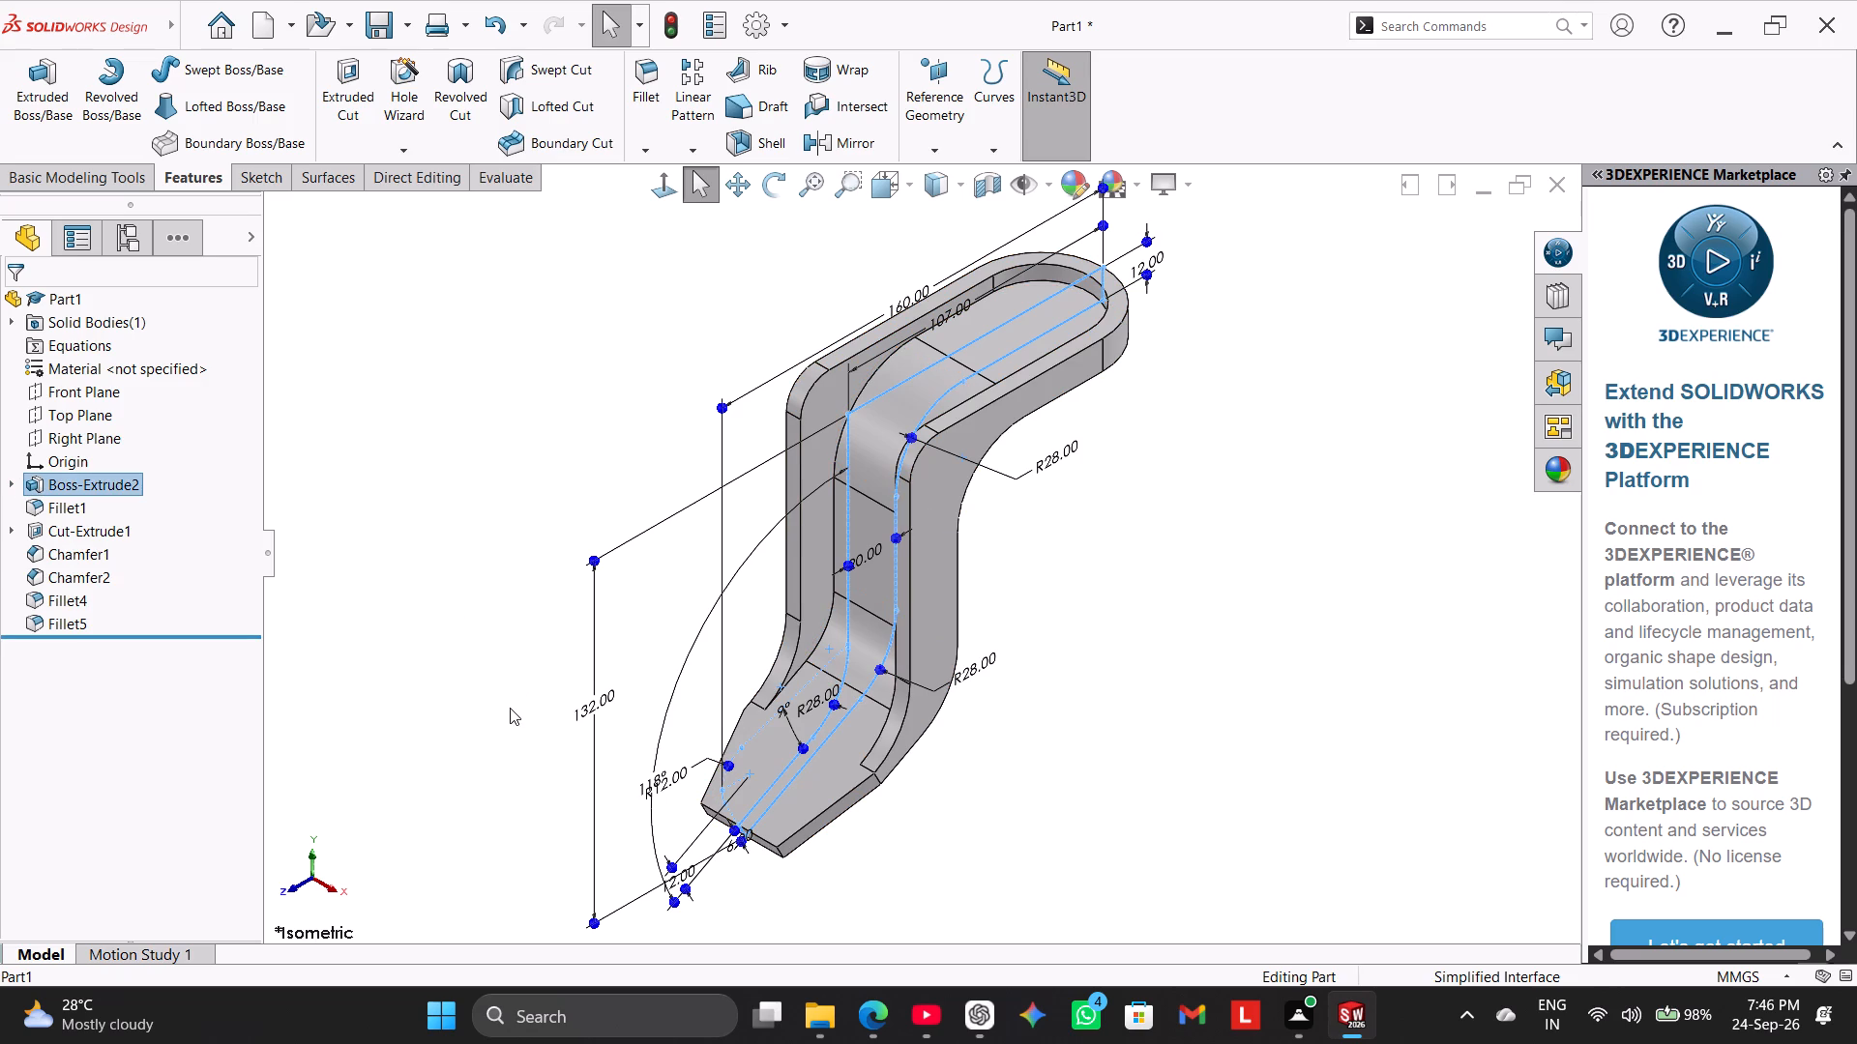
pyautogui.moveTo(510, 708); pyautogui.dragTo(472, 537, button='middle')
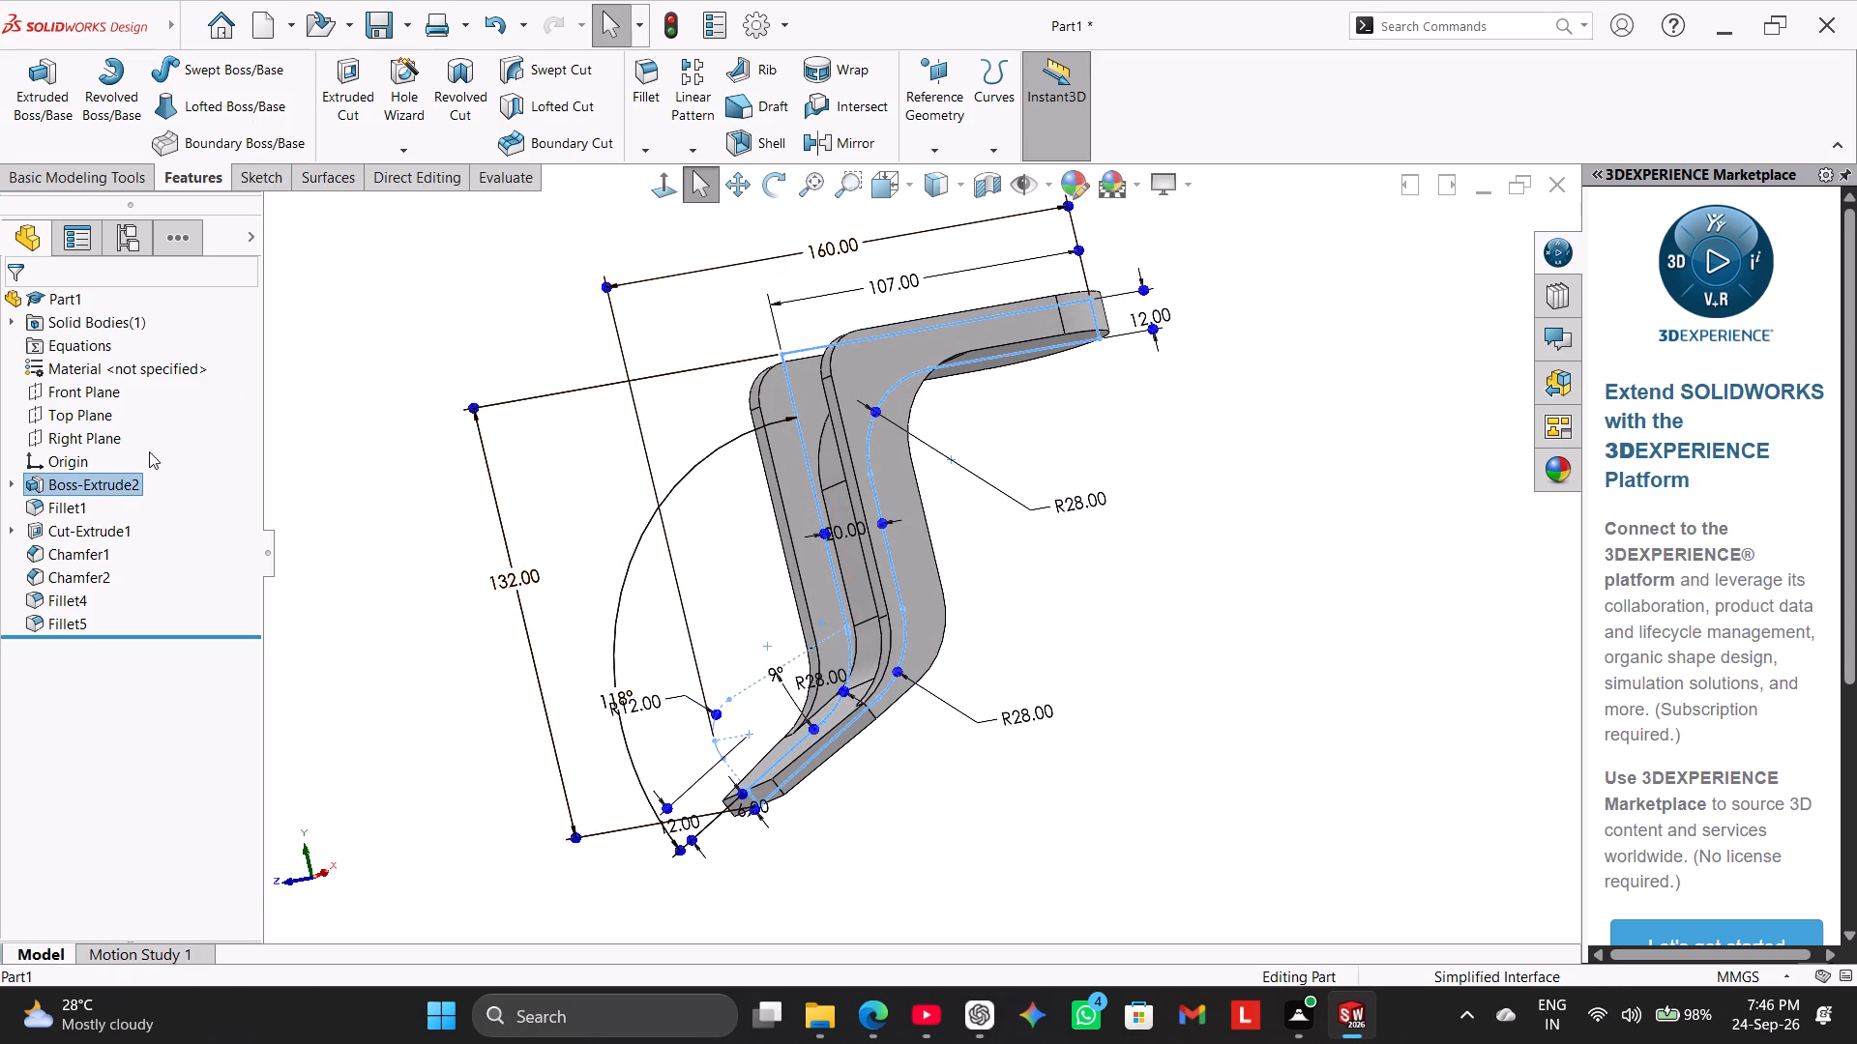
pyautogui.rightClick(870, 383)
pyautogui.click(916, 360)
pyautogui.click(640, 539)
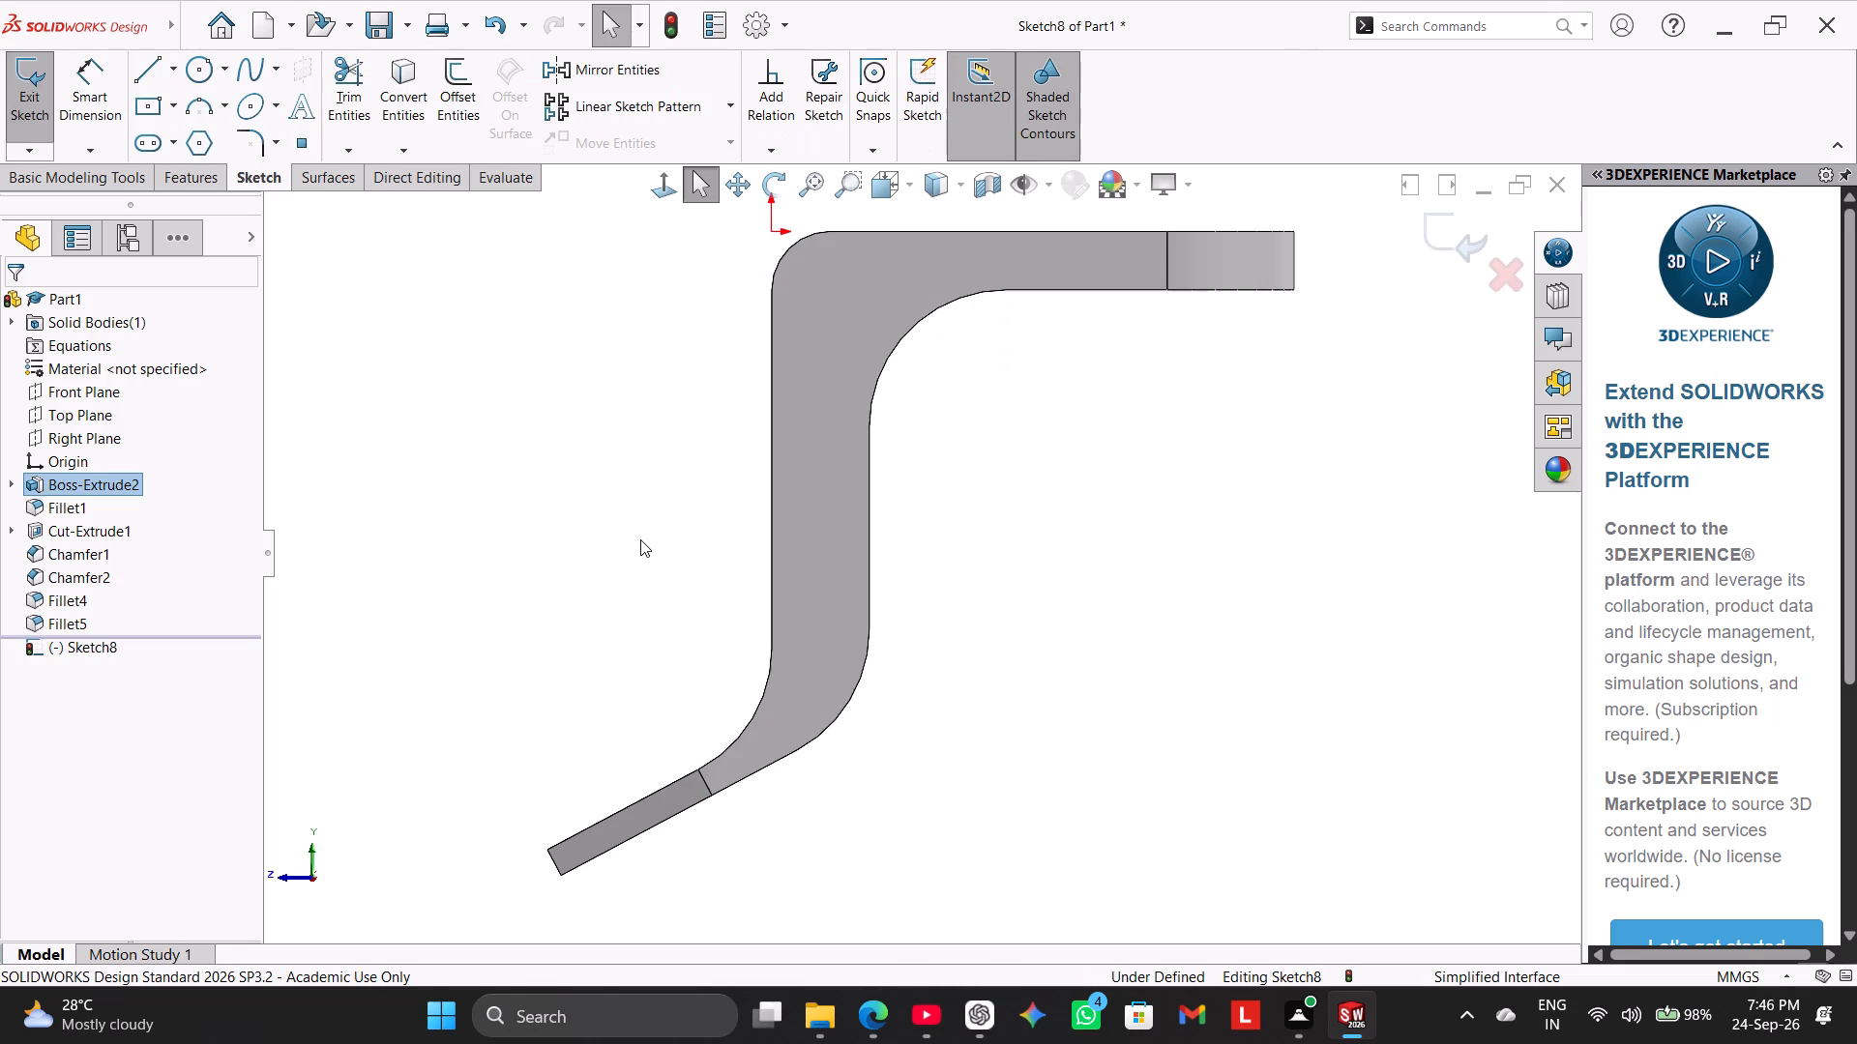
pyautogui.moveTo(666, 533); pyautogui.dragTo(670, 541, button='middle')
pyautogui.click(792, 392)
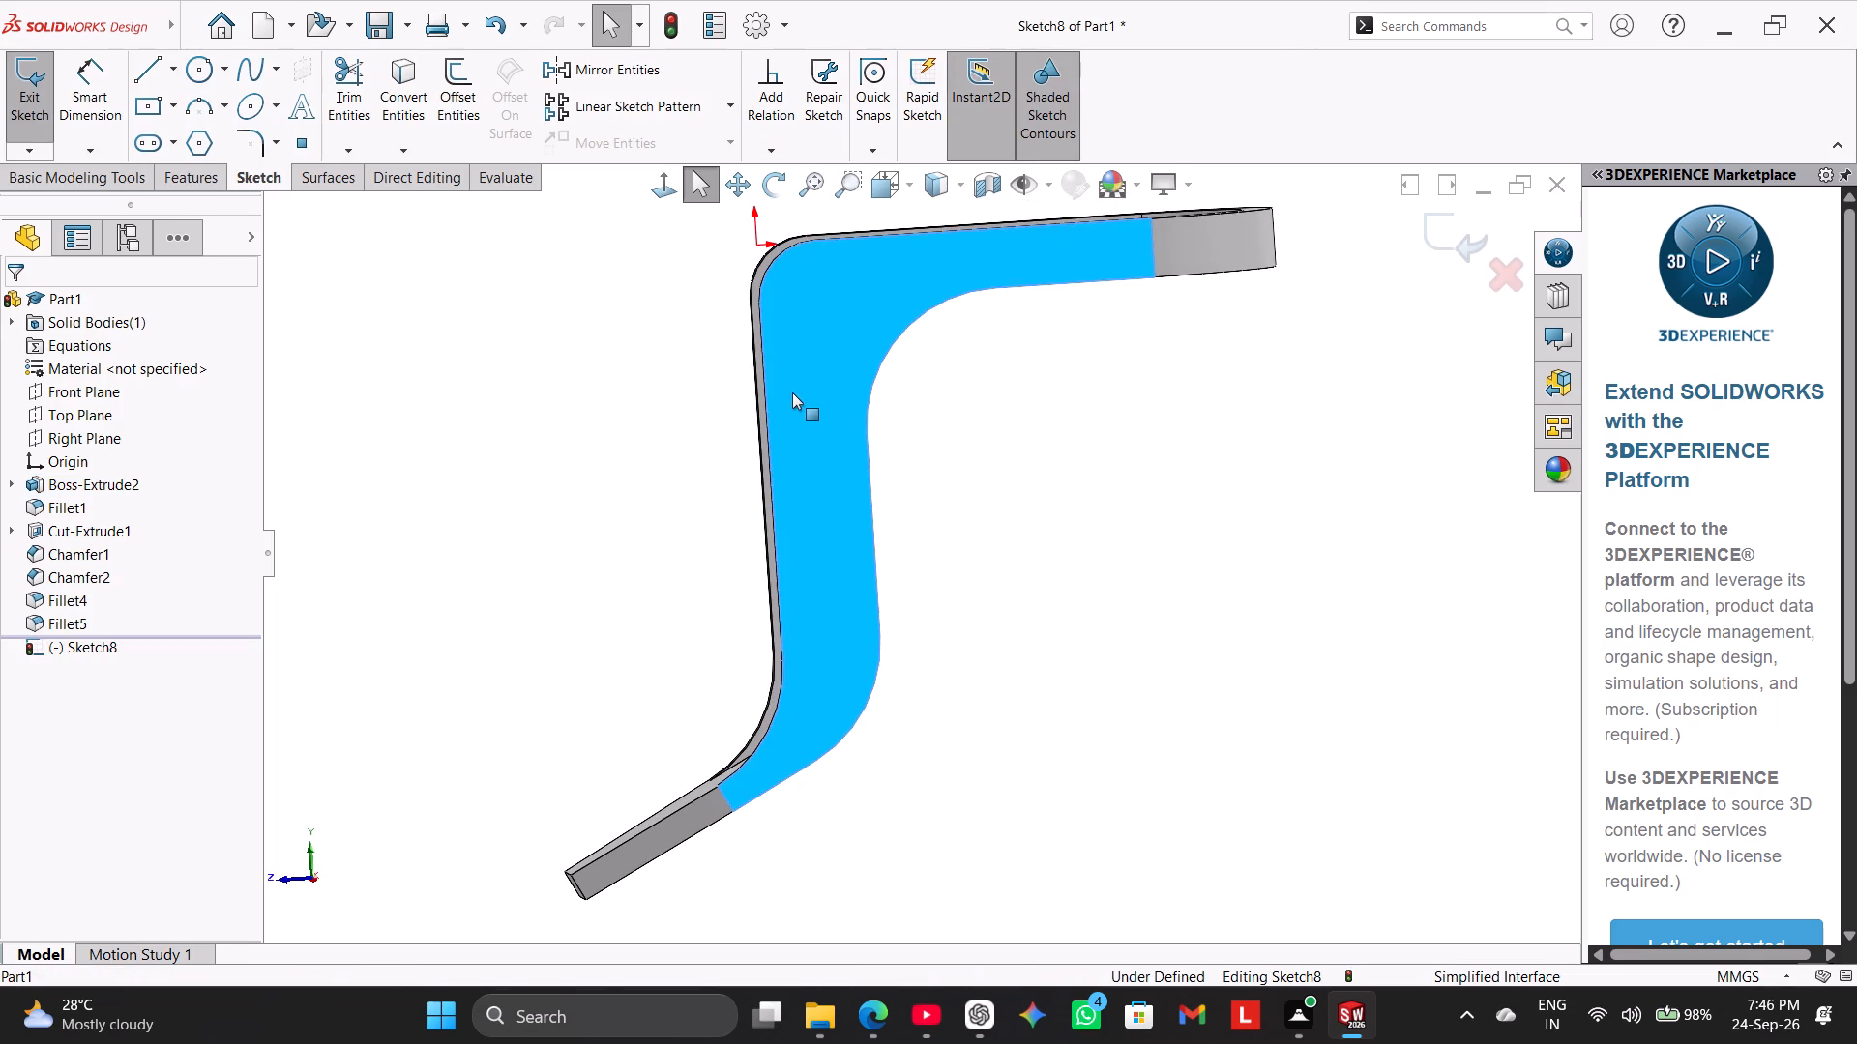
pyautogui.click(664, 187)
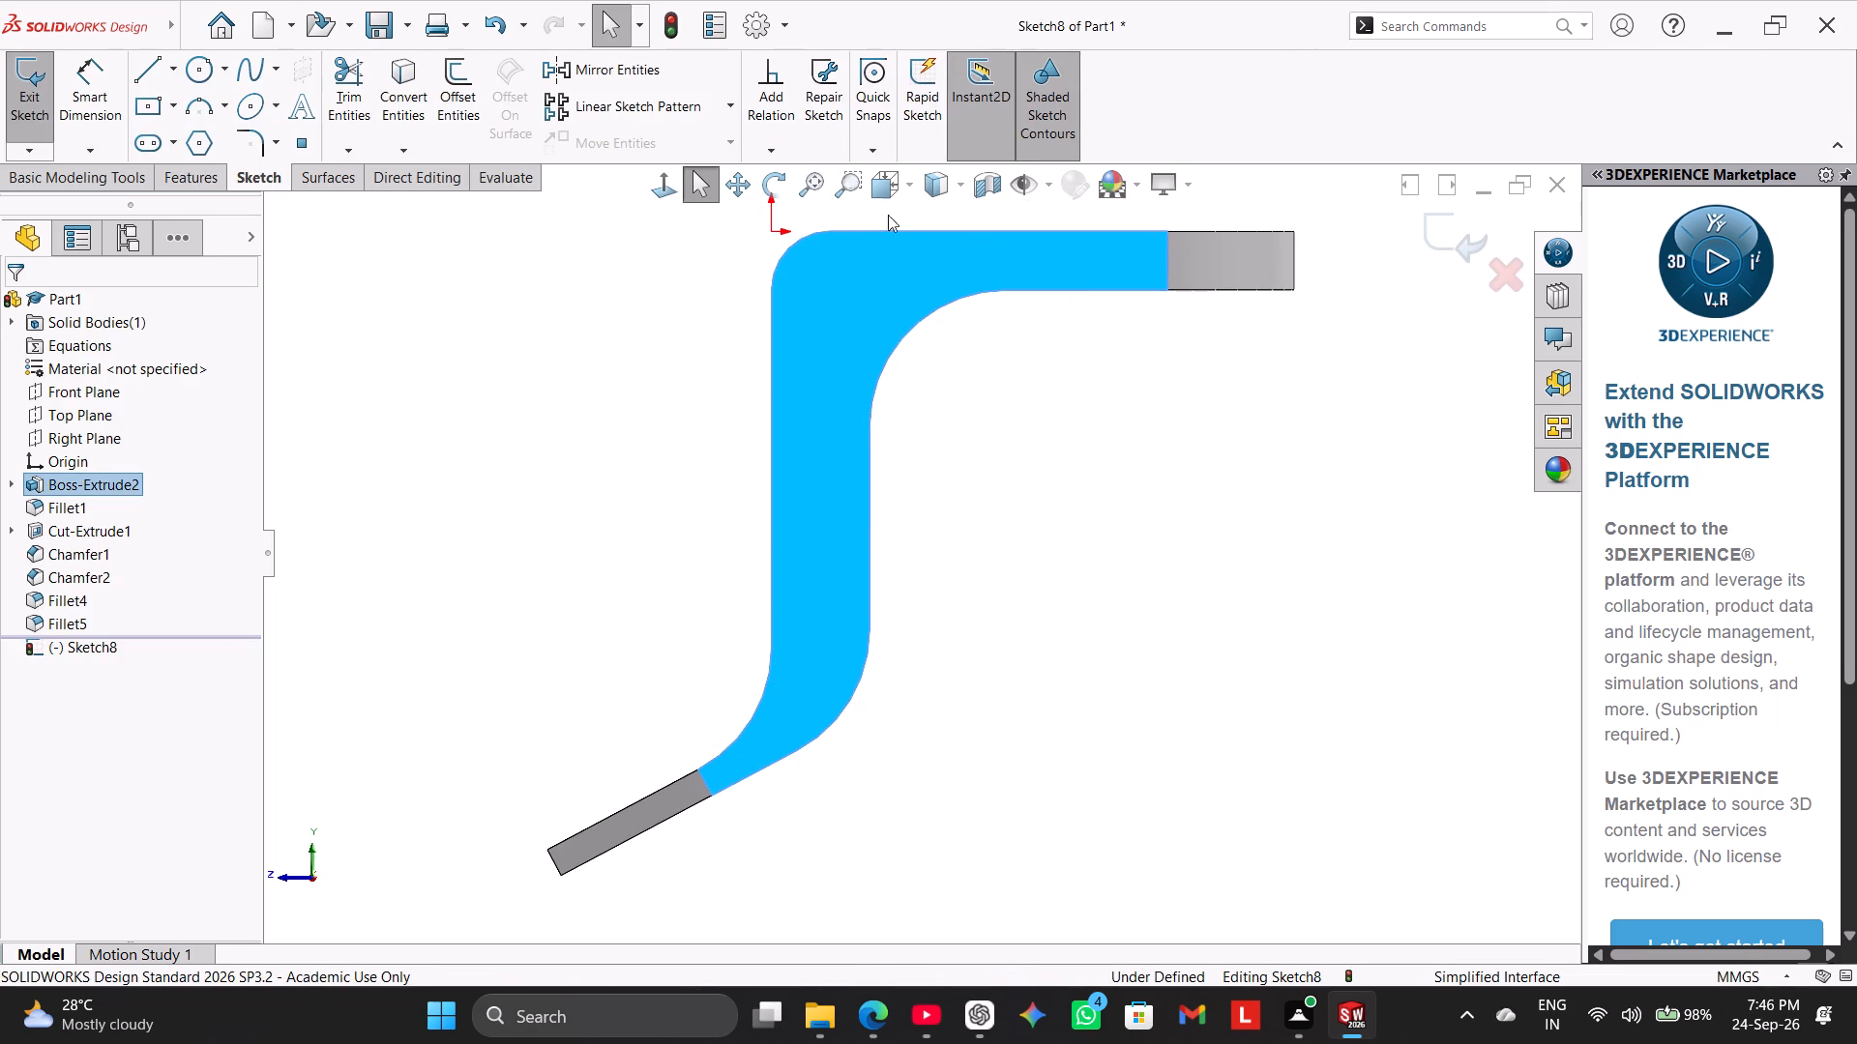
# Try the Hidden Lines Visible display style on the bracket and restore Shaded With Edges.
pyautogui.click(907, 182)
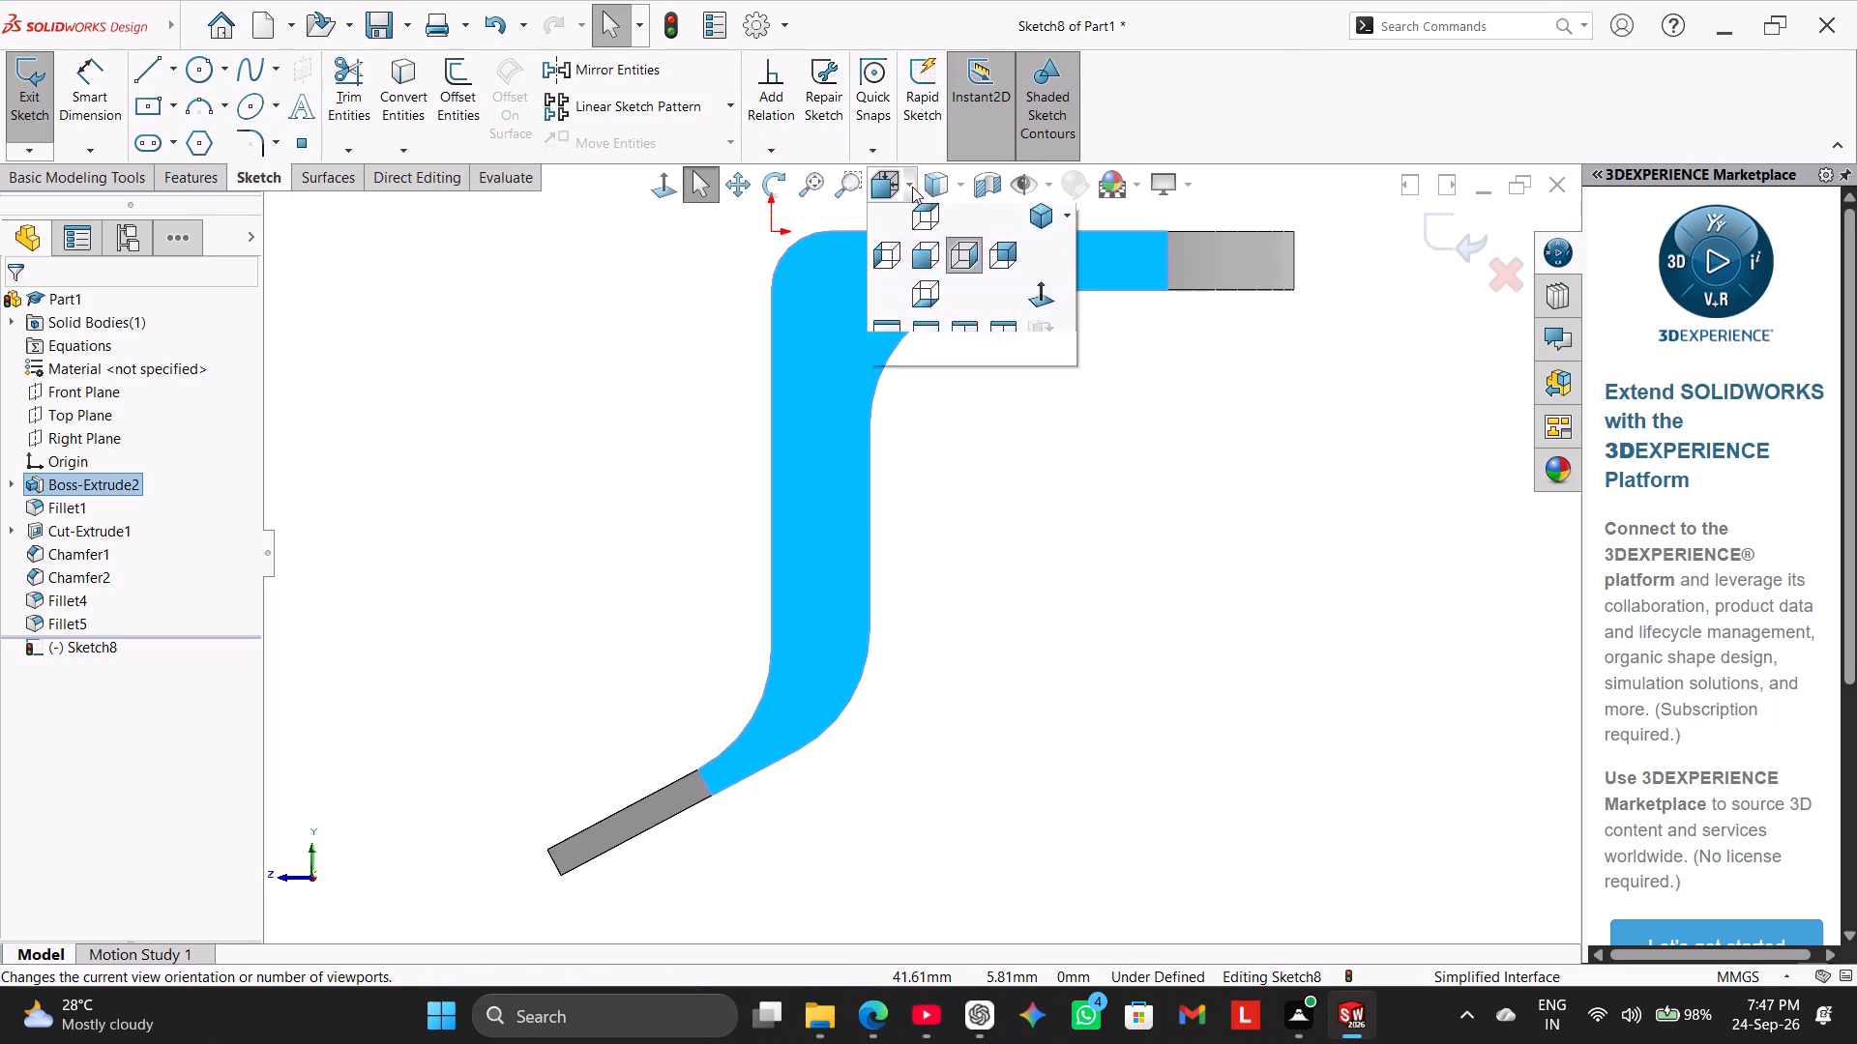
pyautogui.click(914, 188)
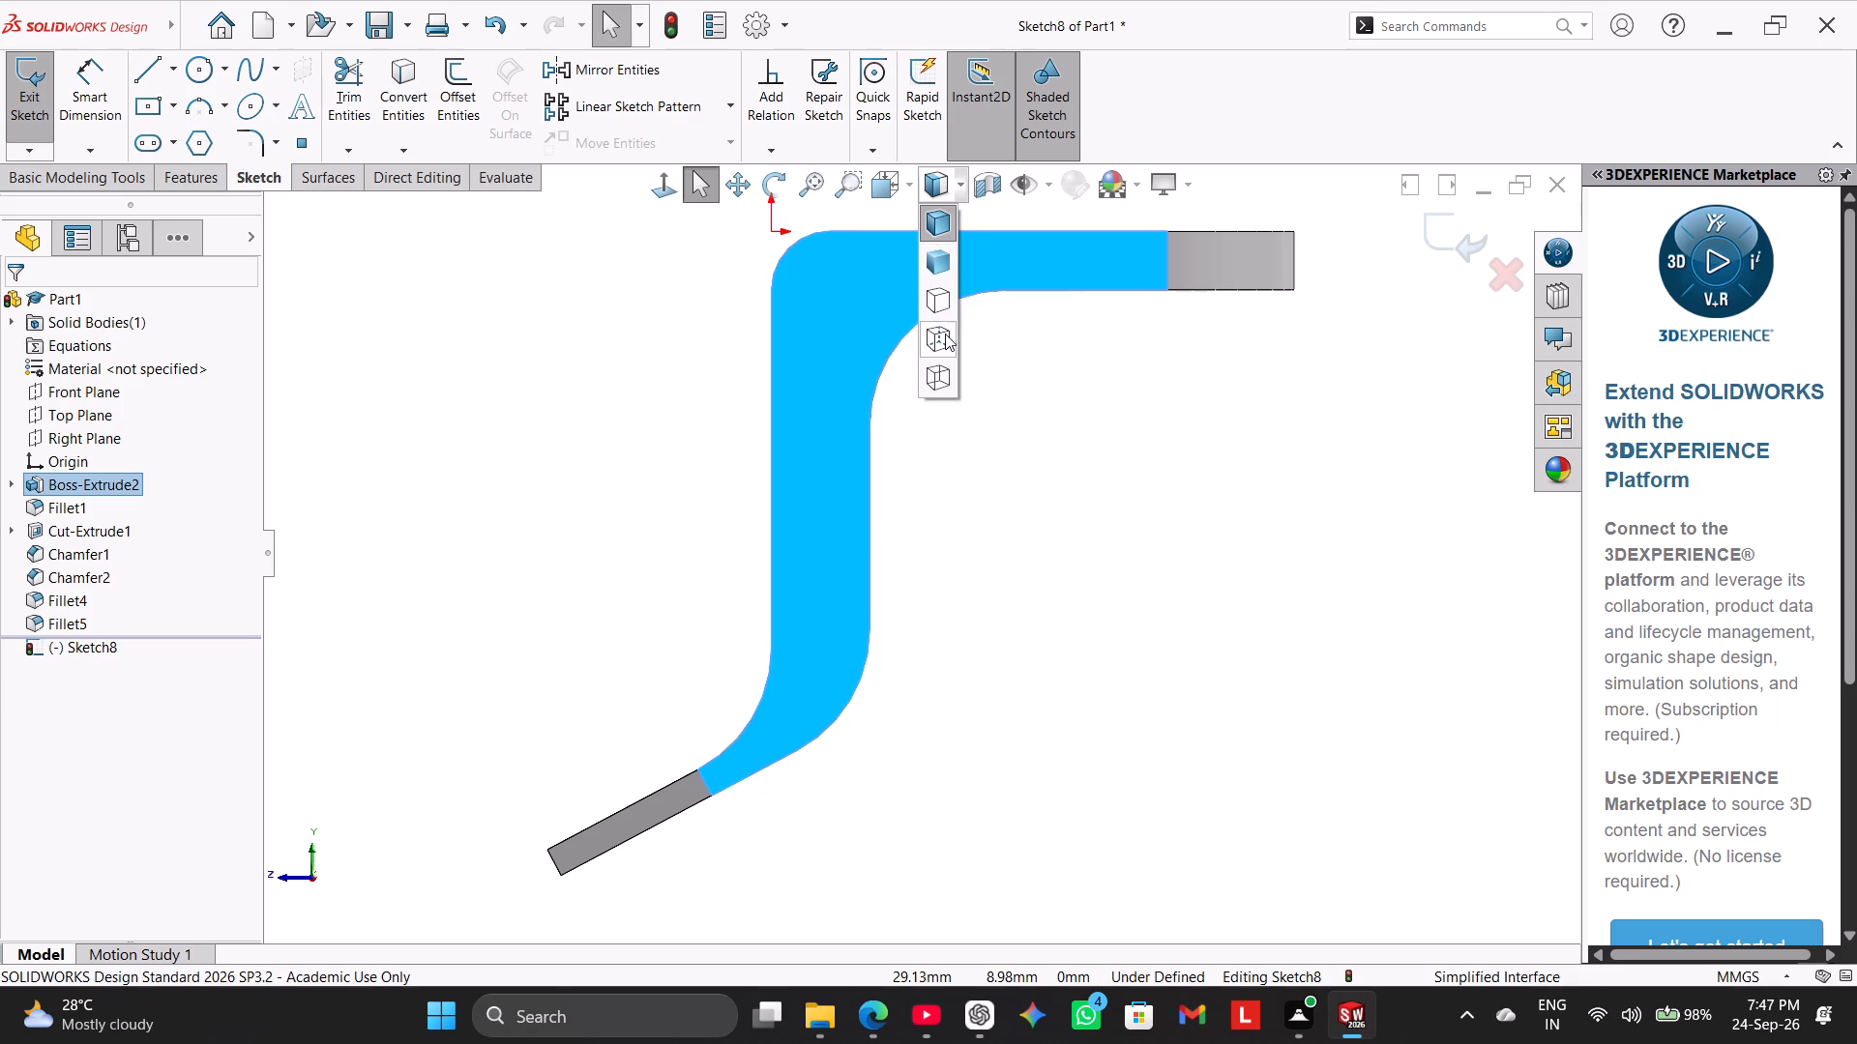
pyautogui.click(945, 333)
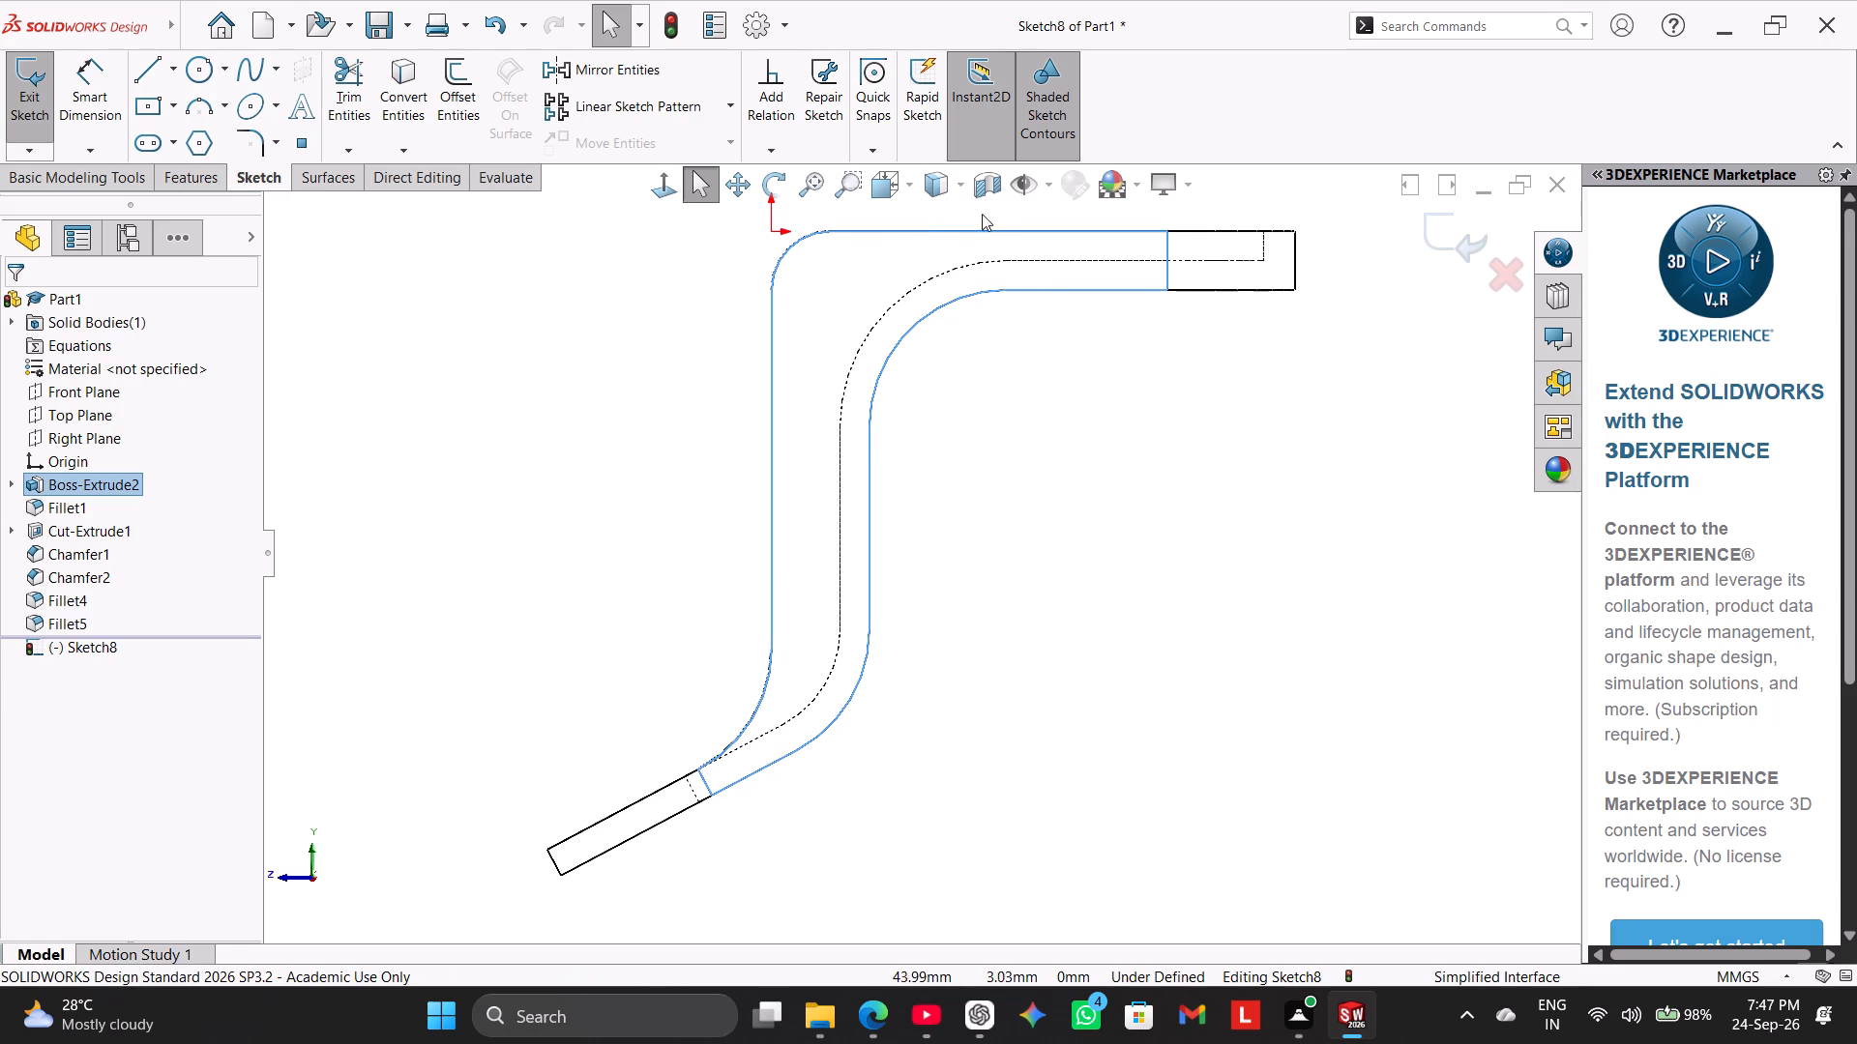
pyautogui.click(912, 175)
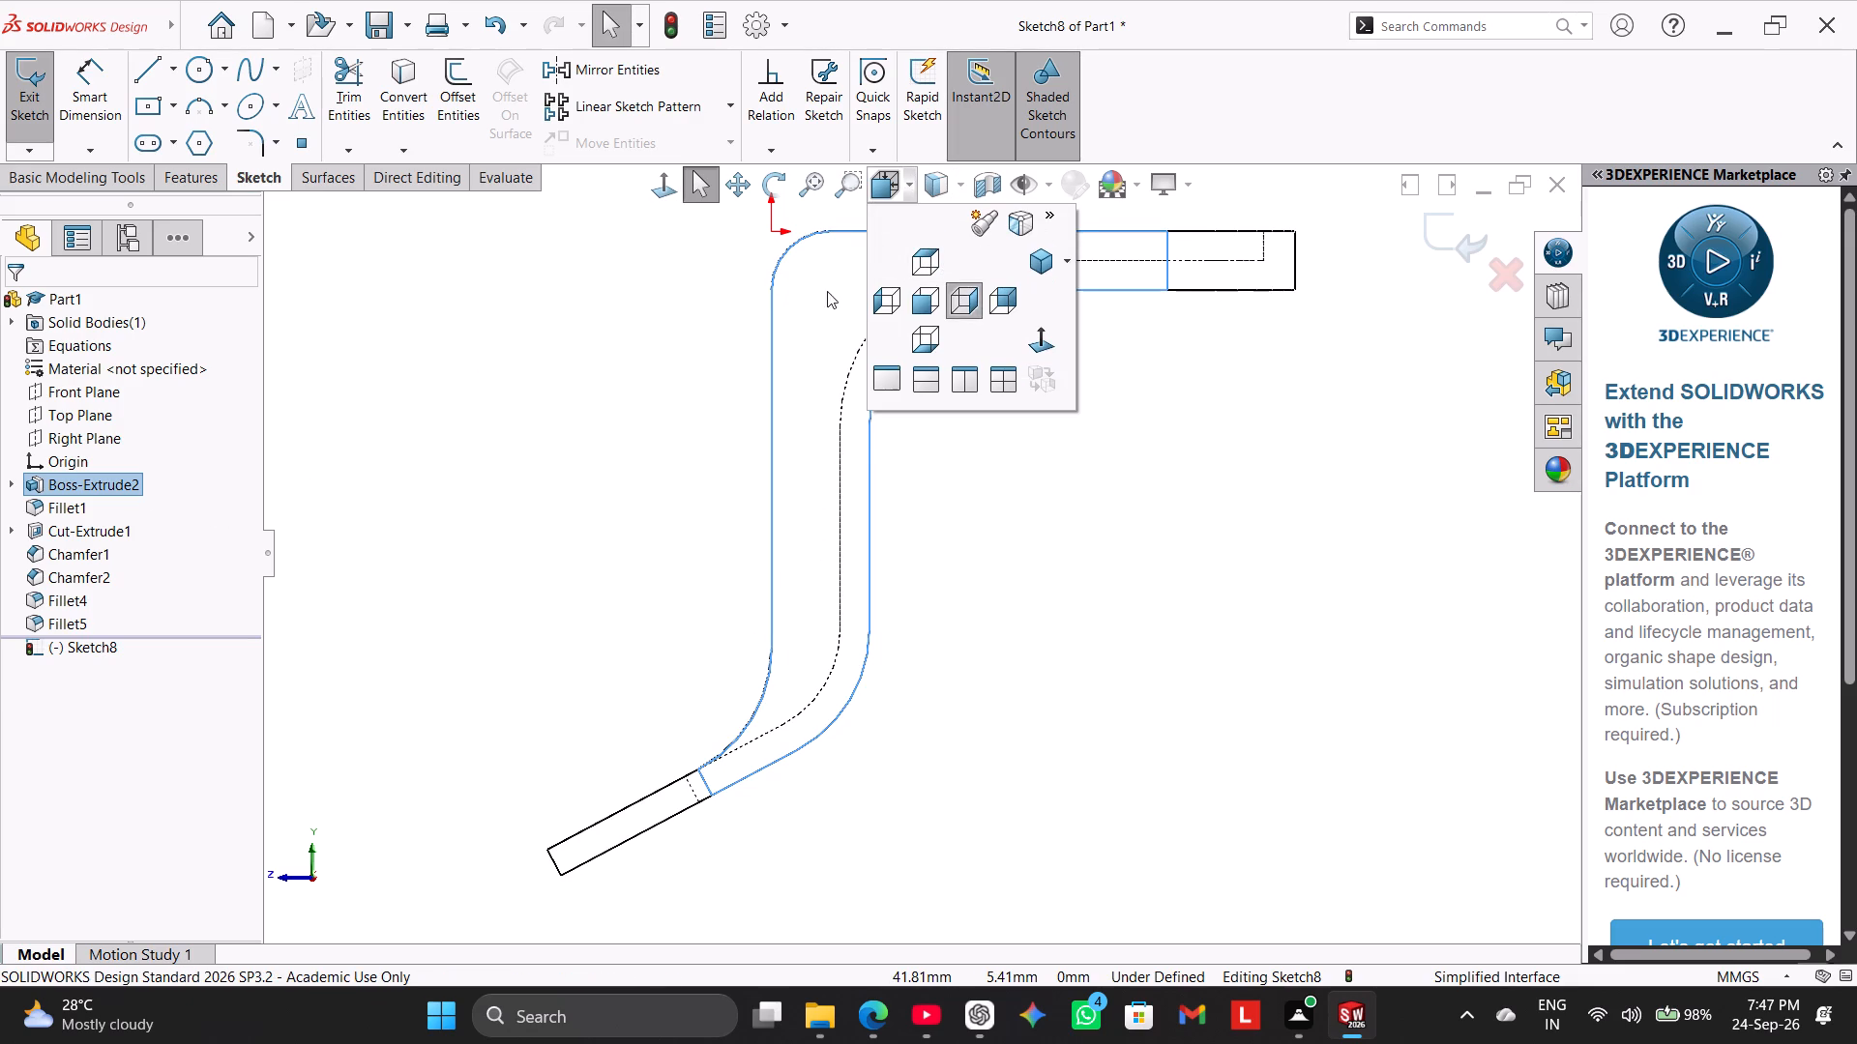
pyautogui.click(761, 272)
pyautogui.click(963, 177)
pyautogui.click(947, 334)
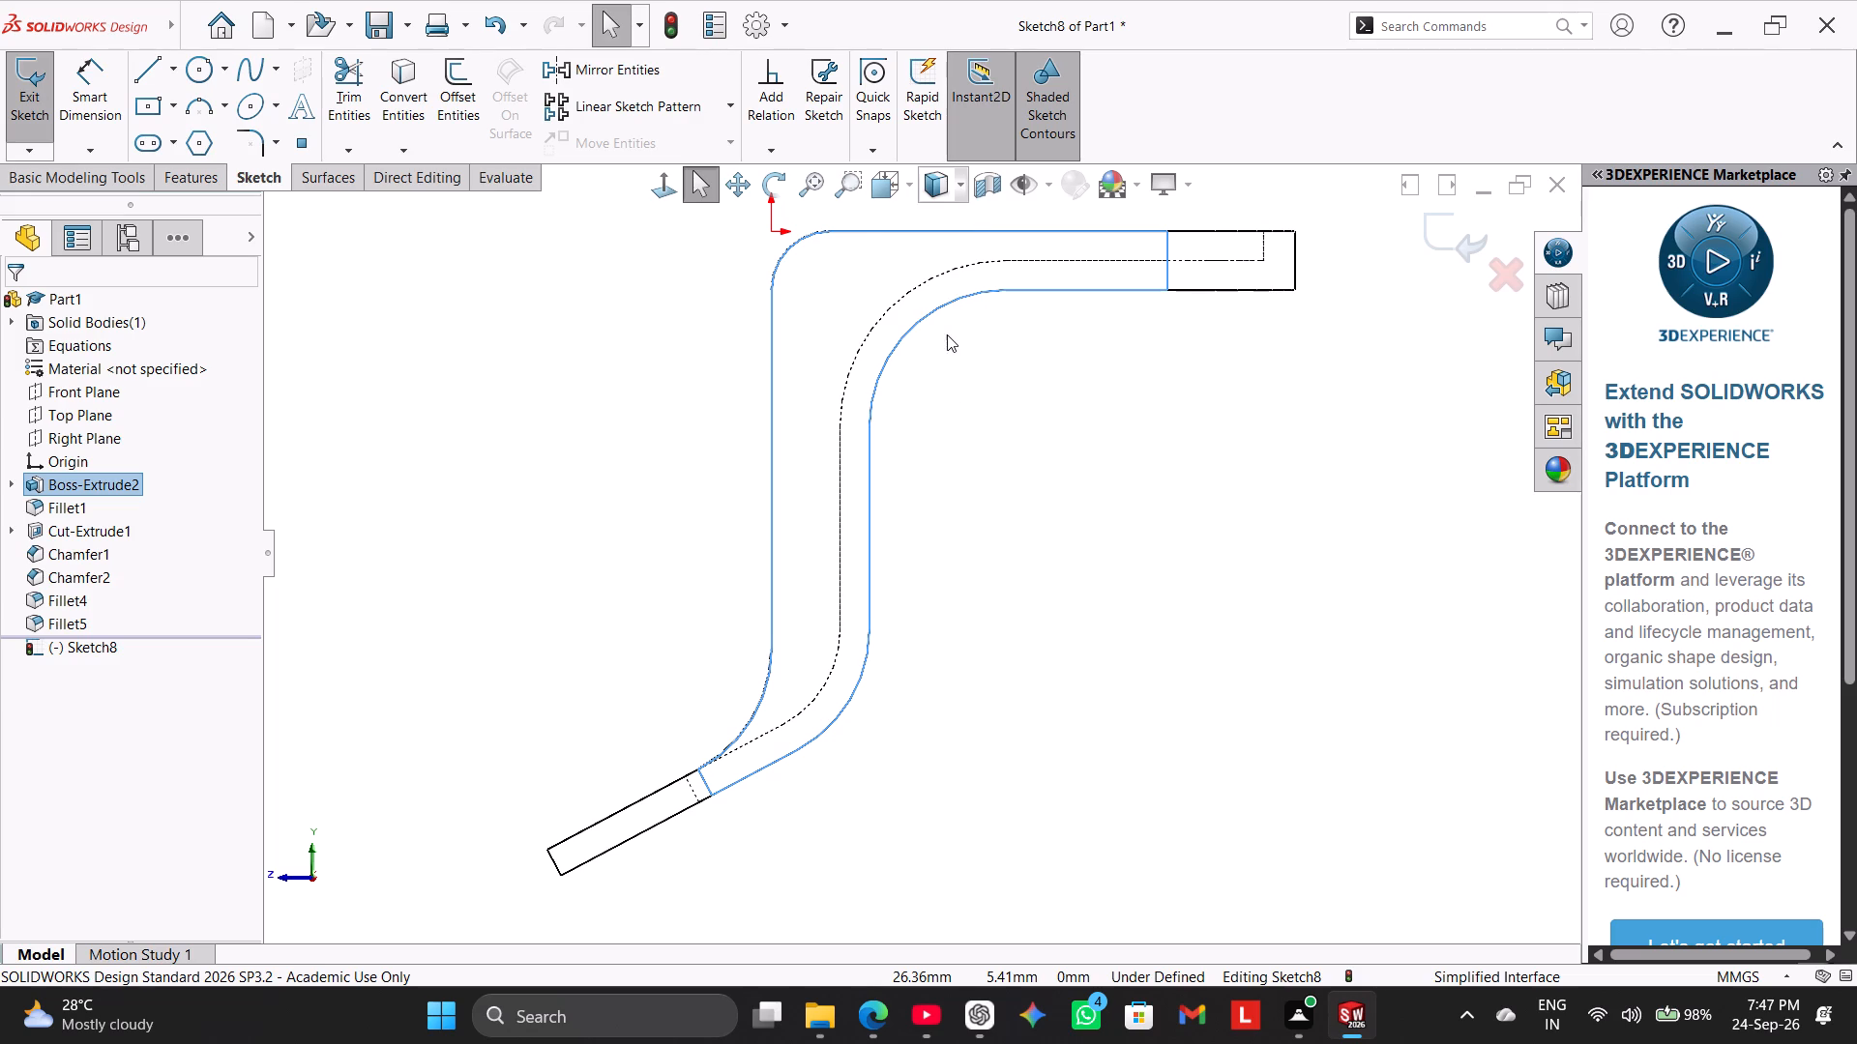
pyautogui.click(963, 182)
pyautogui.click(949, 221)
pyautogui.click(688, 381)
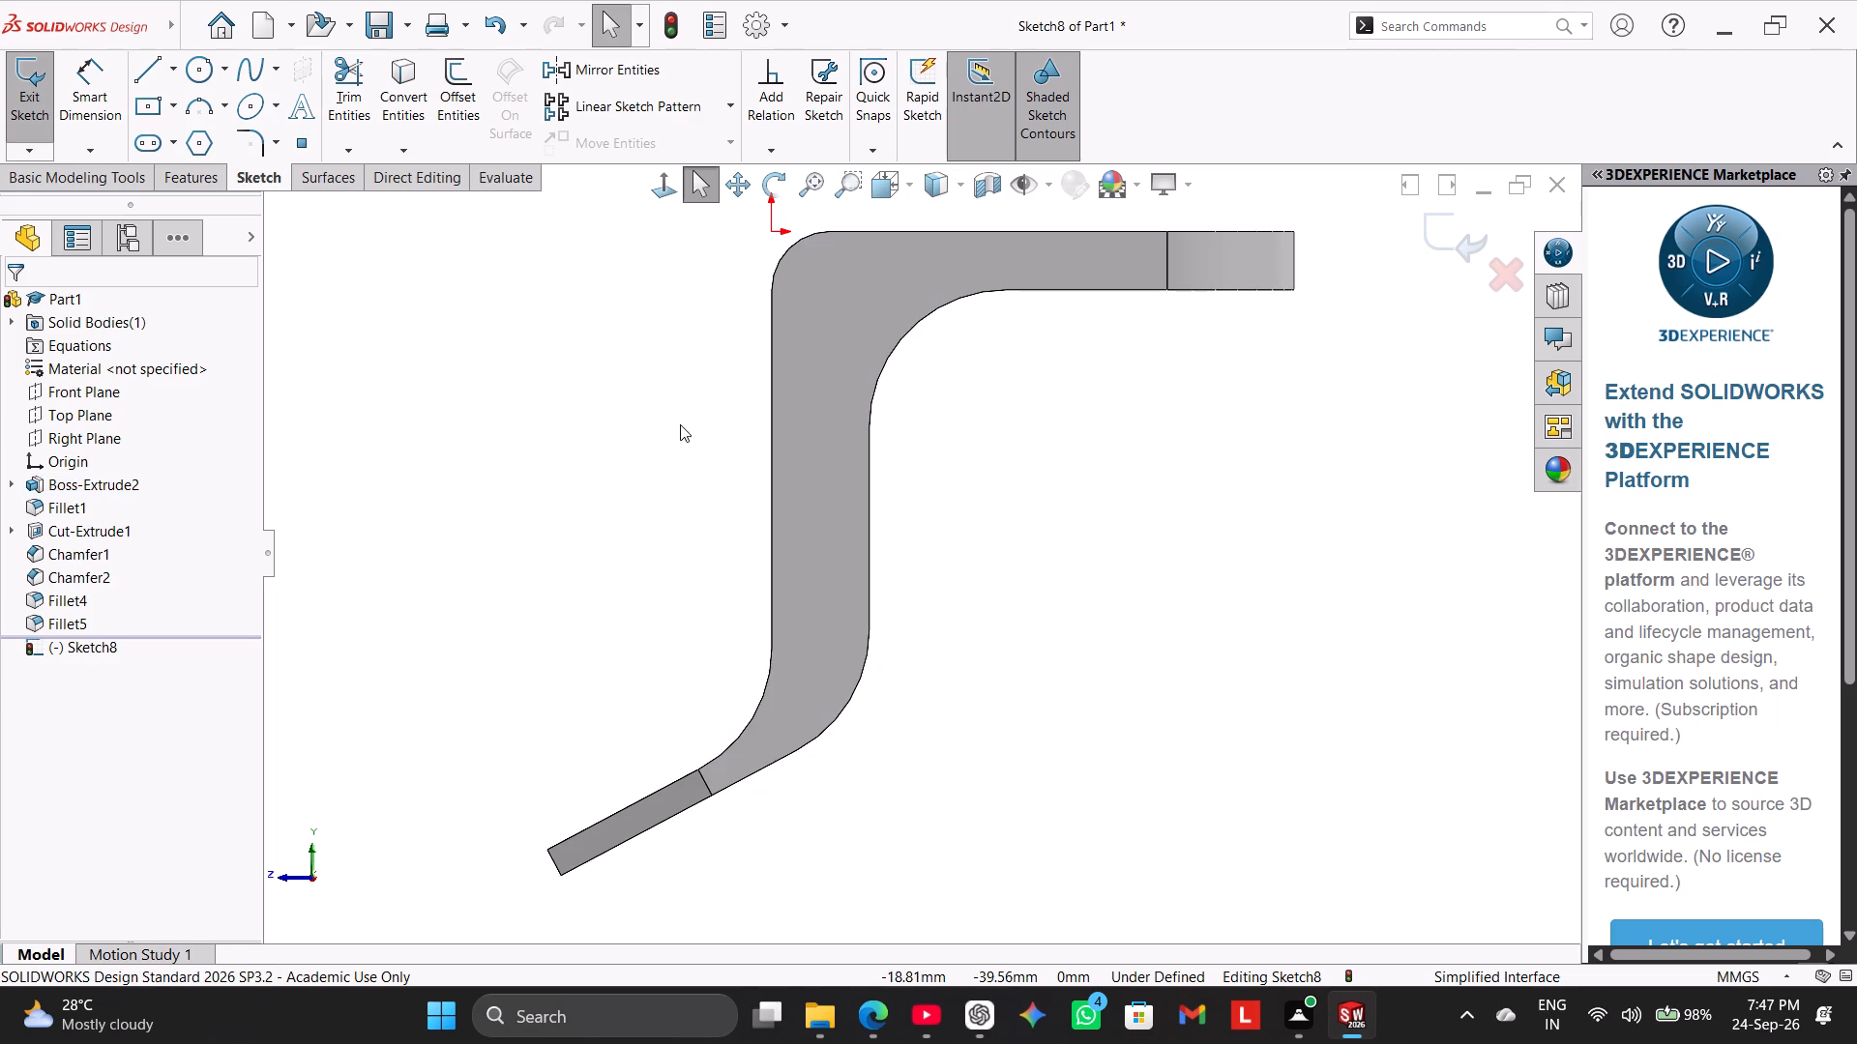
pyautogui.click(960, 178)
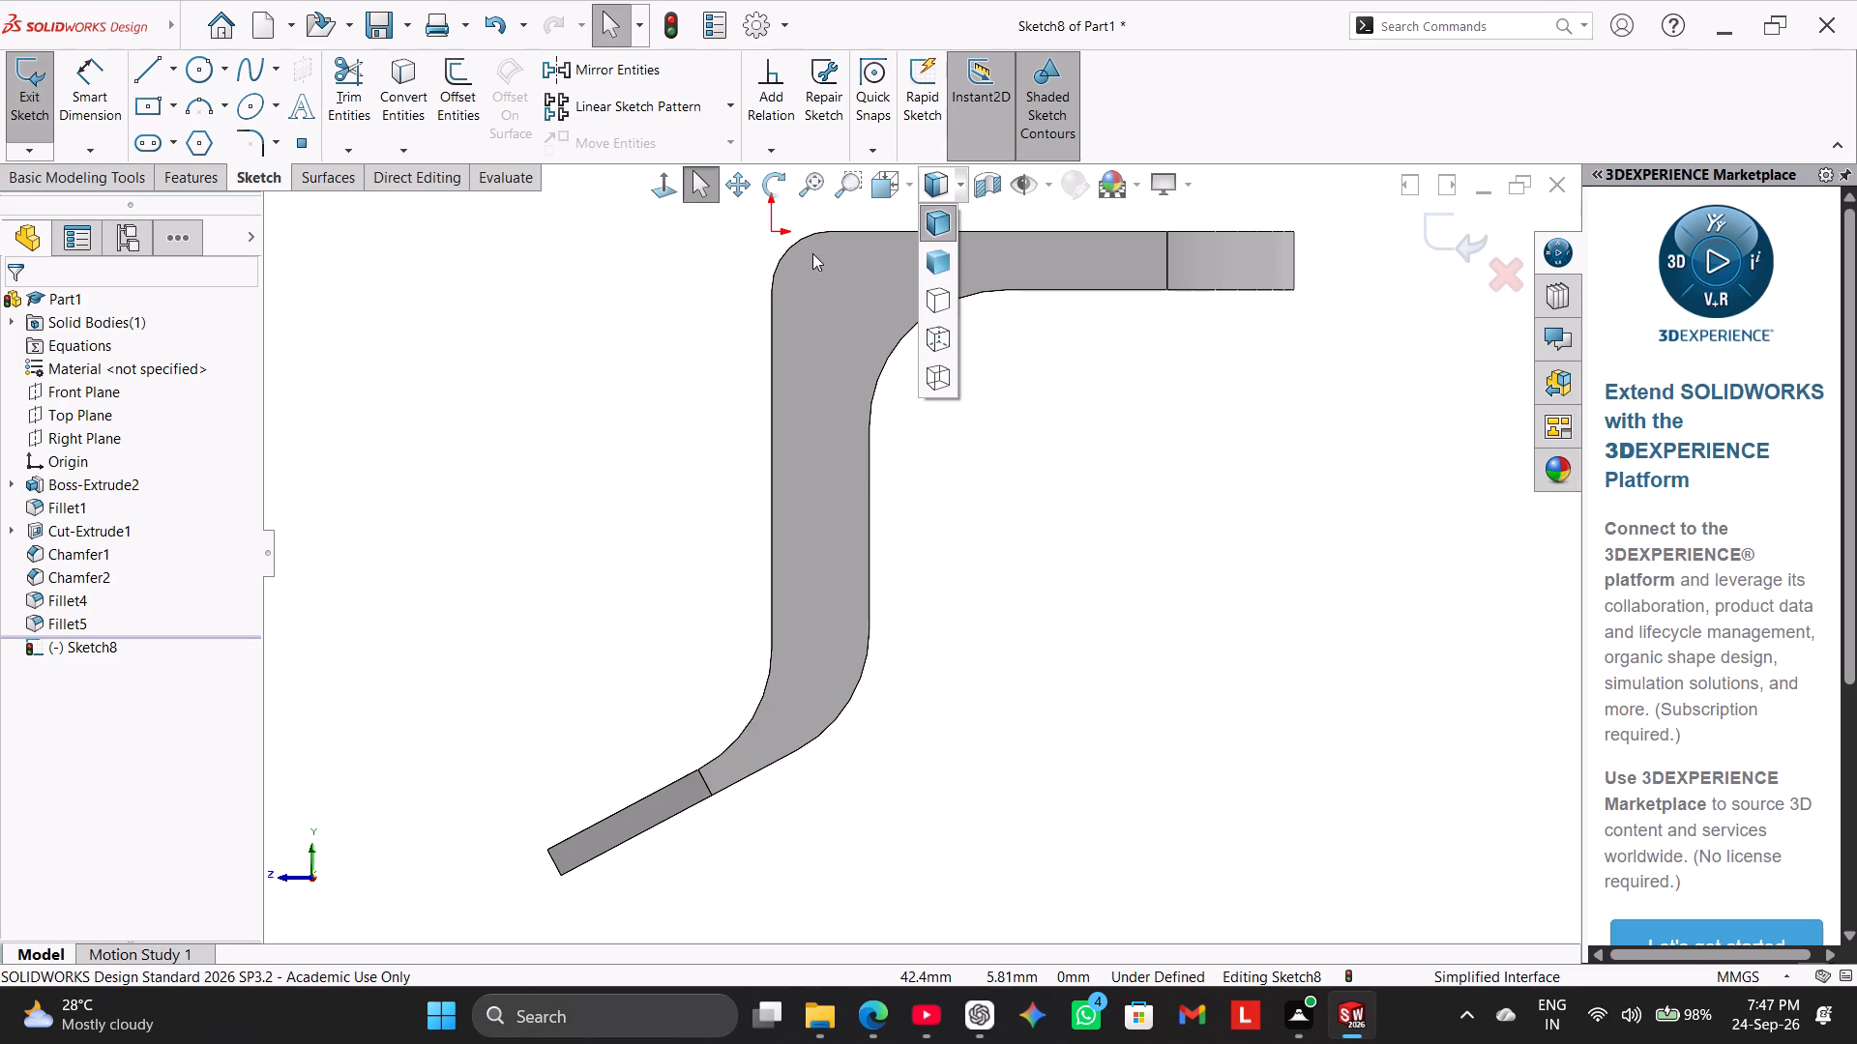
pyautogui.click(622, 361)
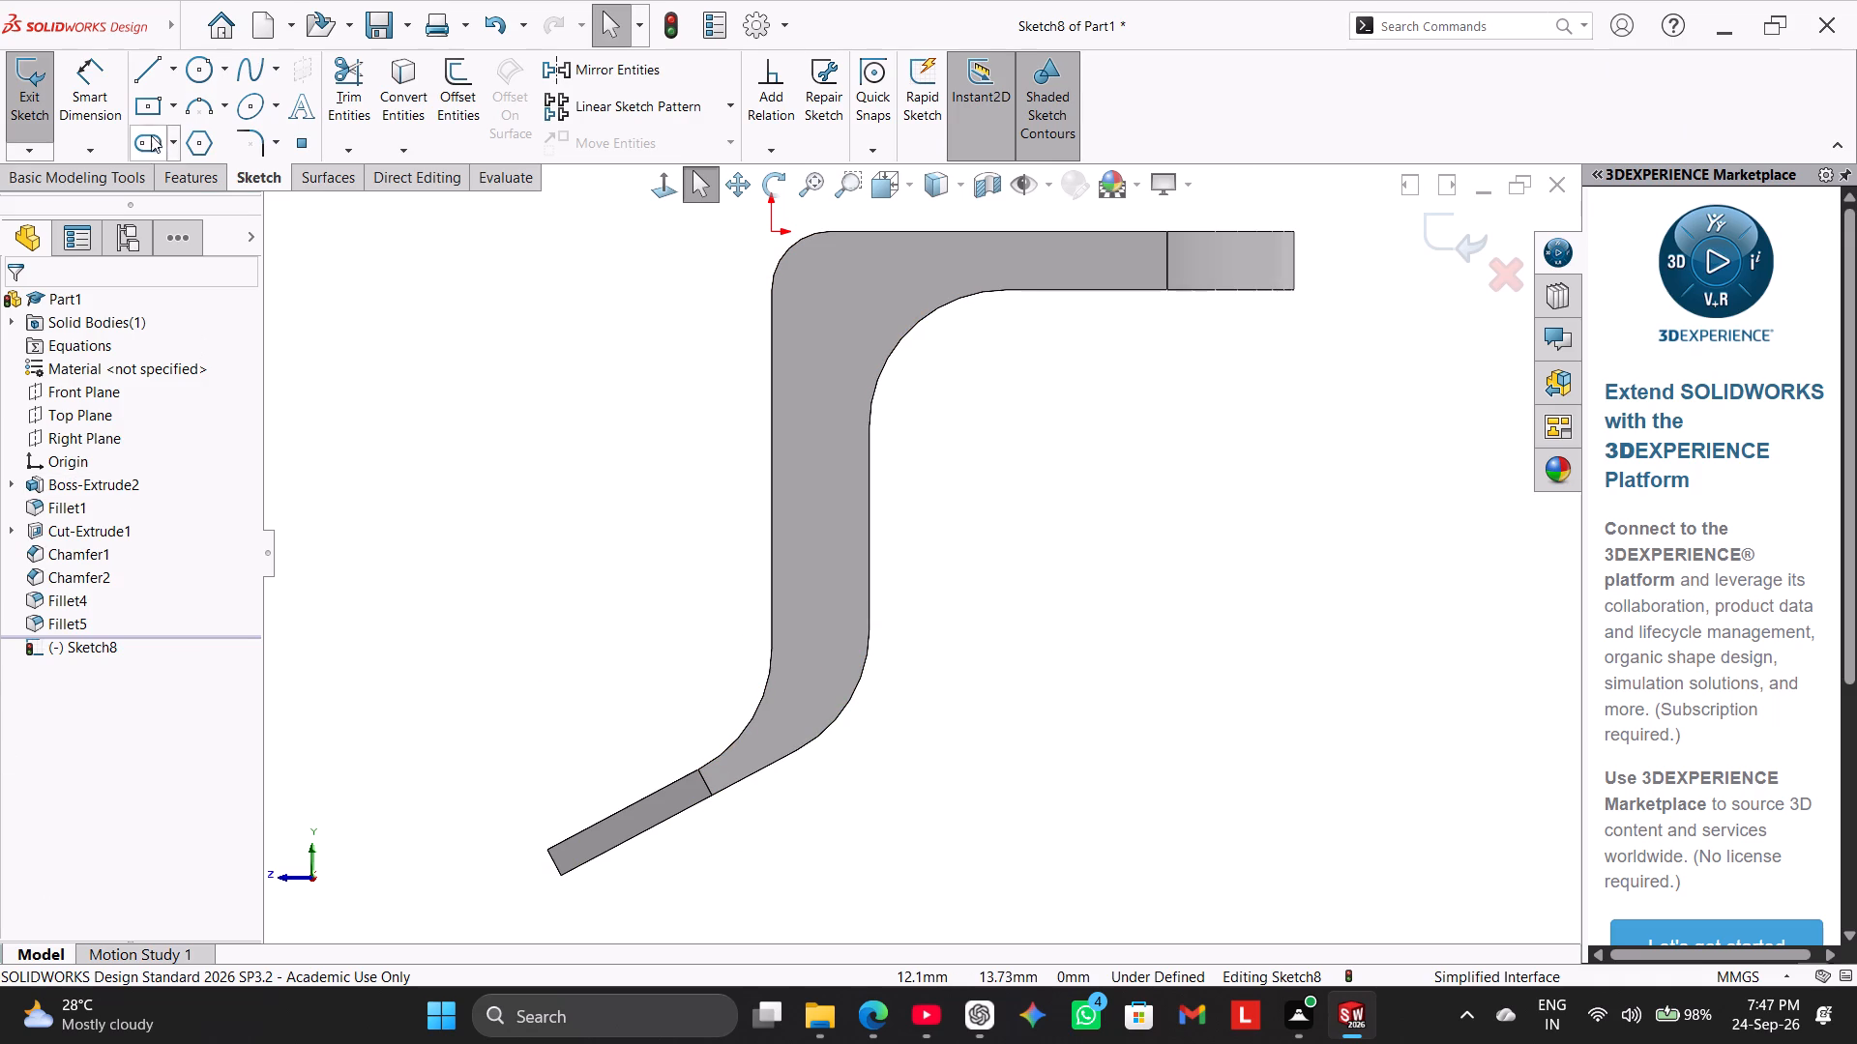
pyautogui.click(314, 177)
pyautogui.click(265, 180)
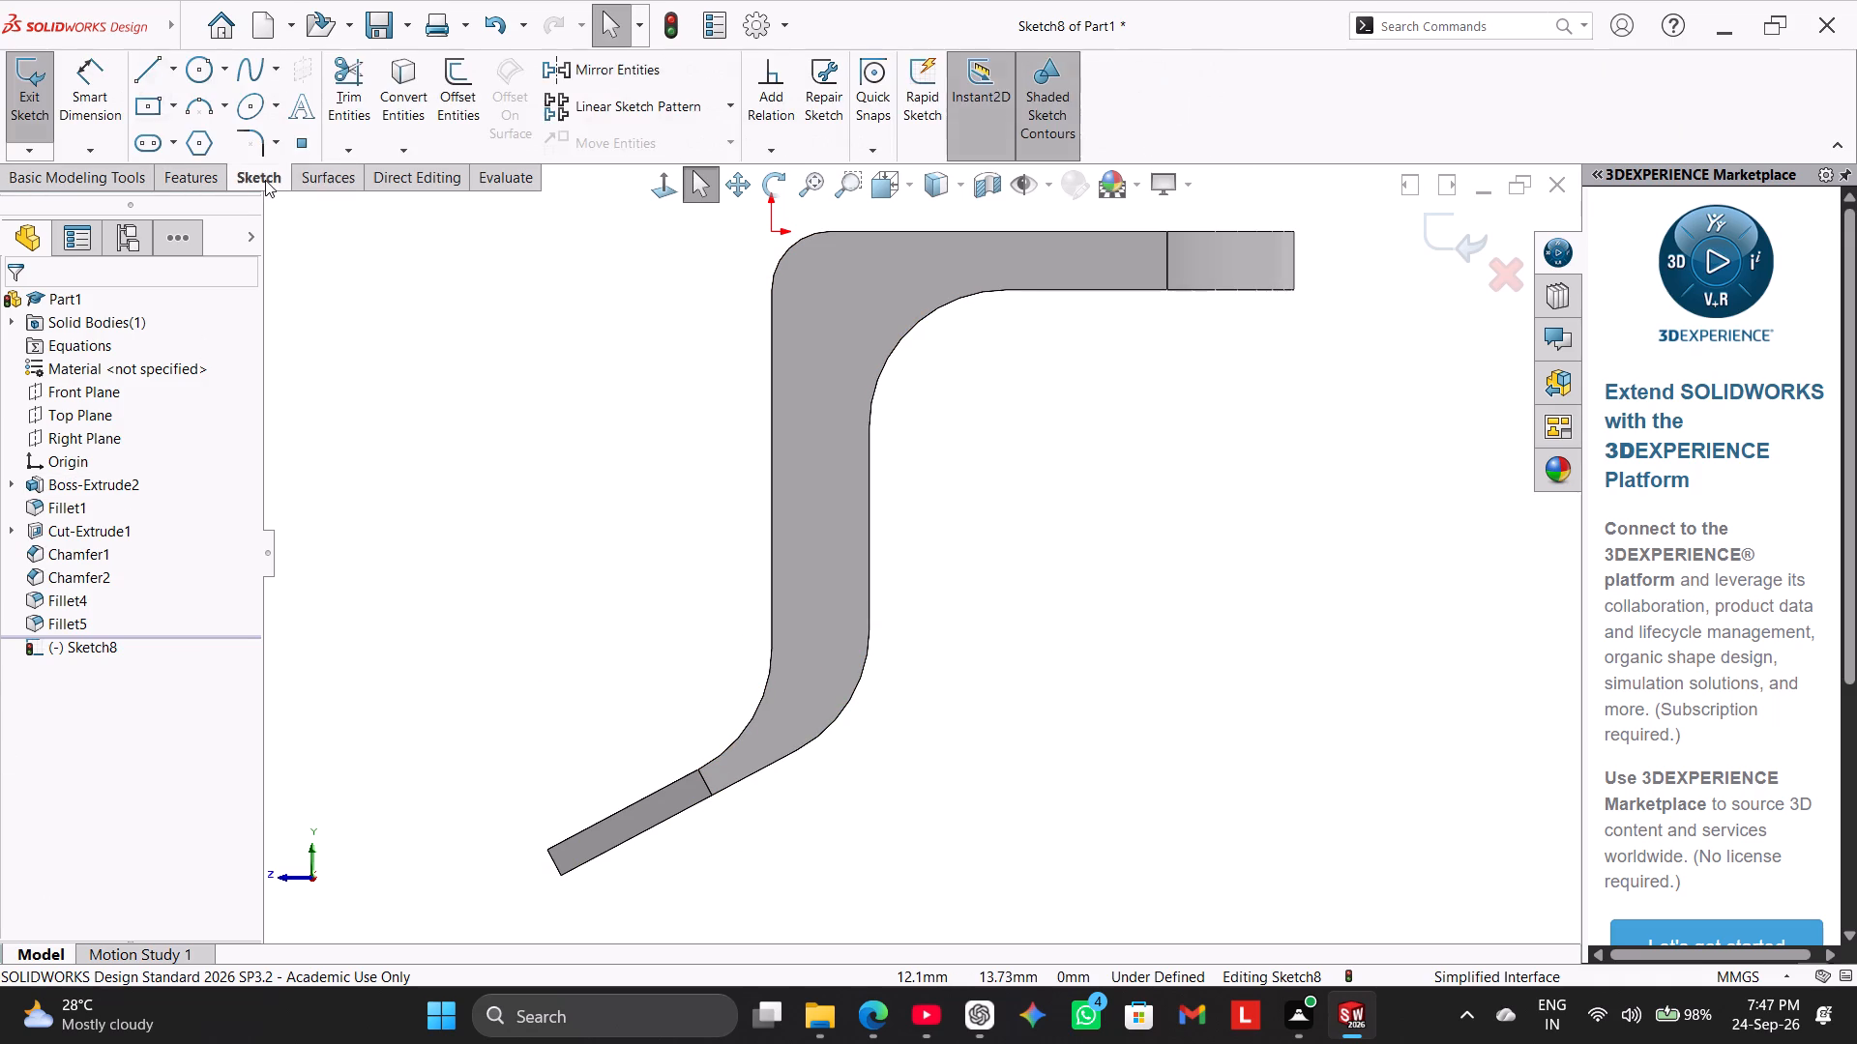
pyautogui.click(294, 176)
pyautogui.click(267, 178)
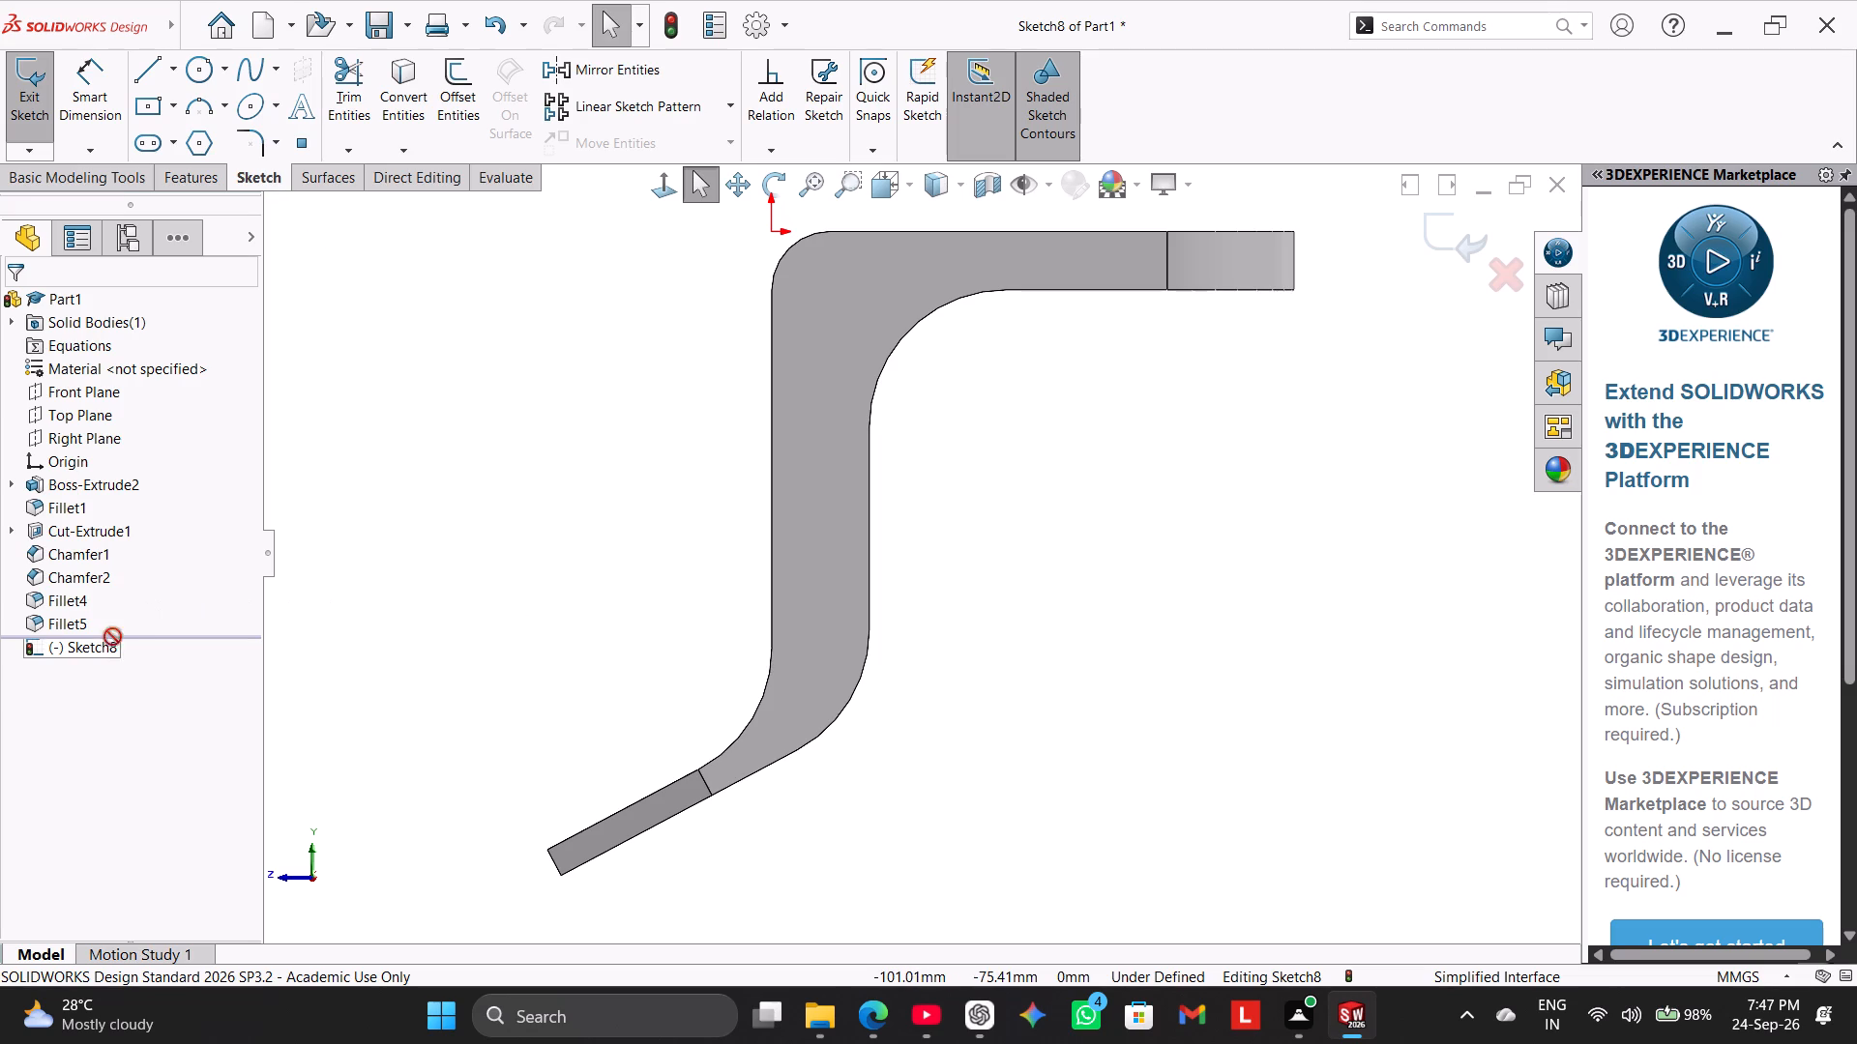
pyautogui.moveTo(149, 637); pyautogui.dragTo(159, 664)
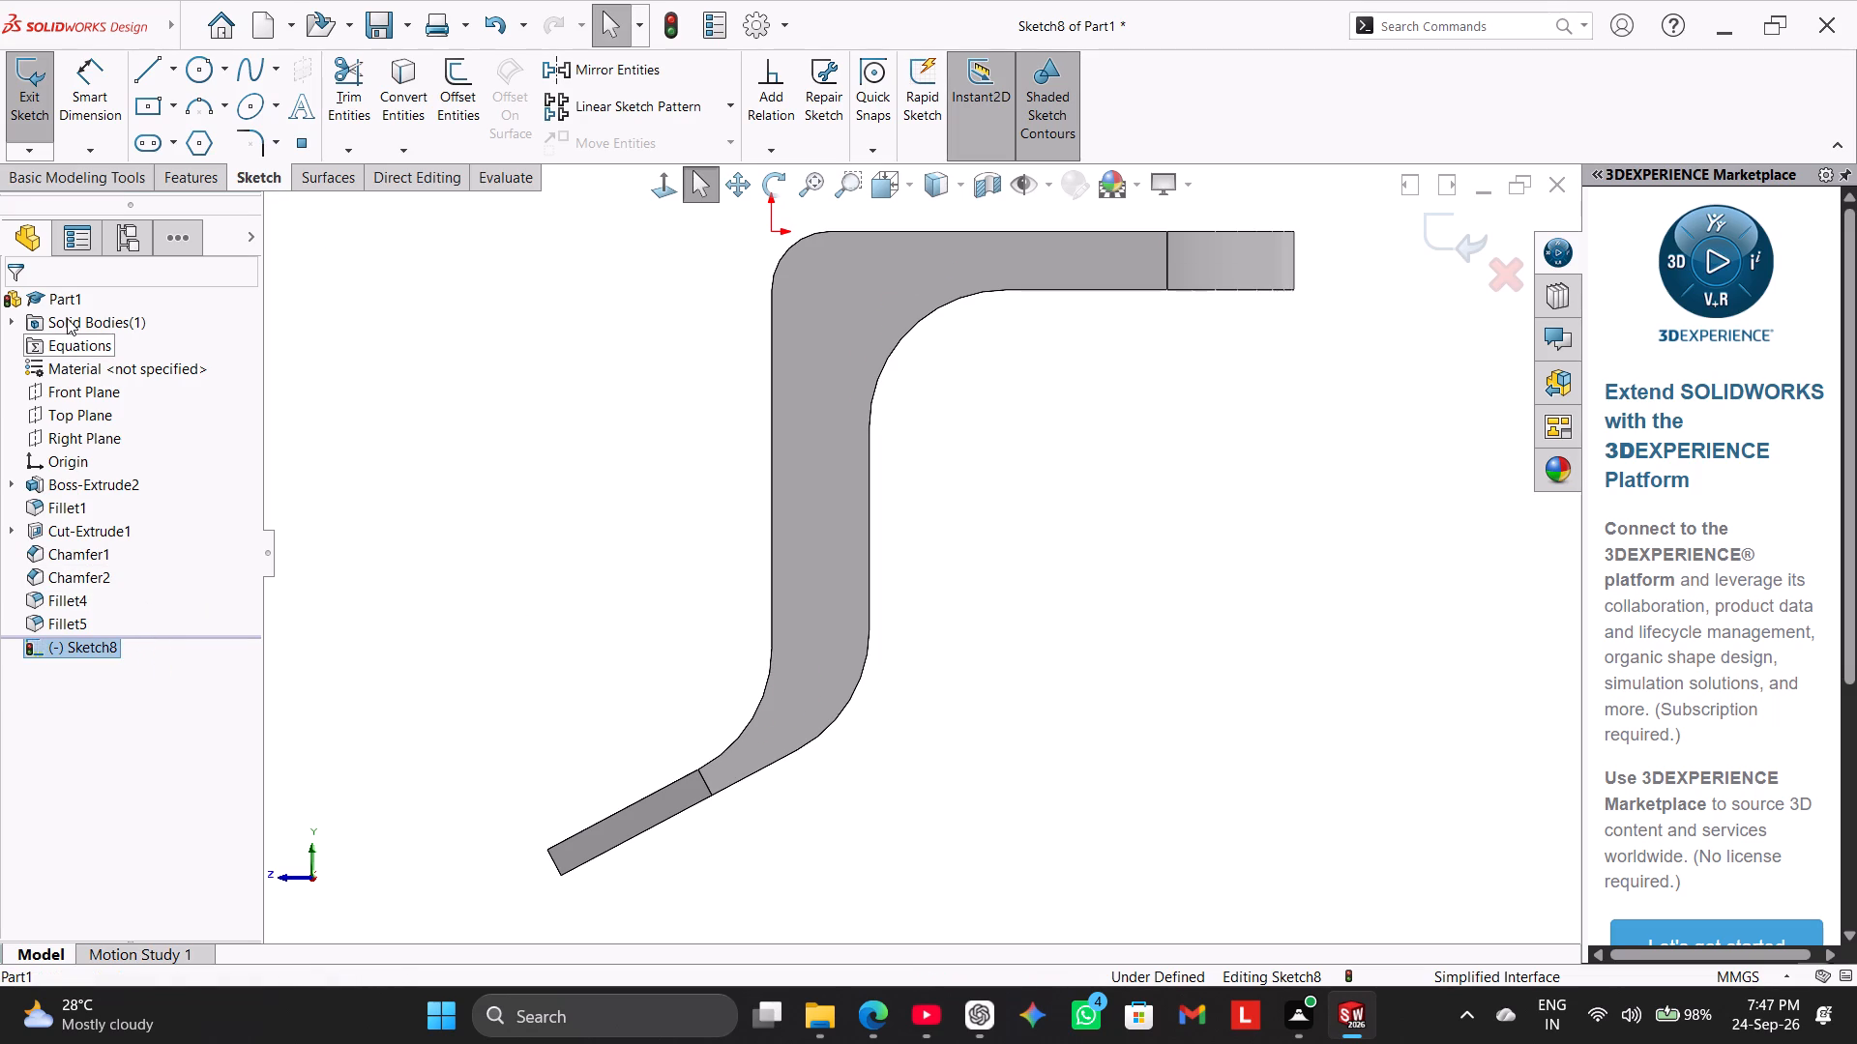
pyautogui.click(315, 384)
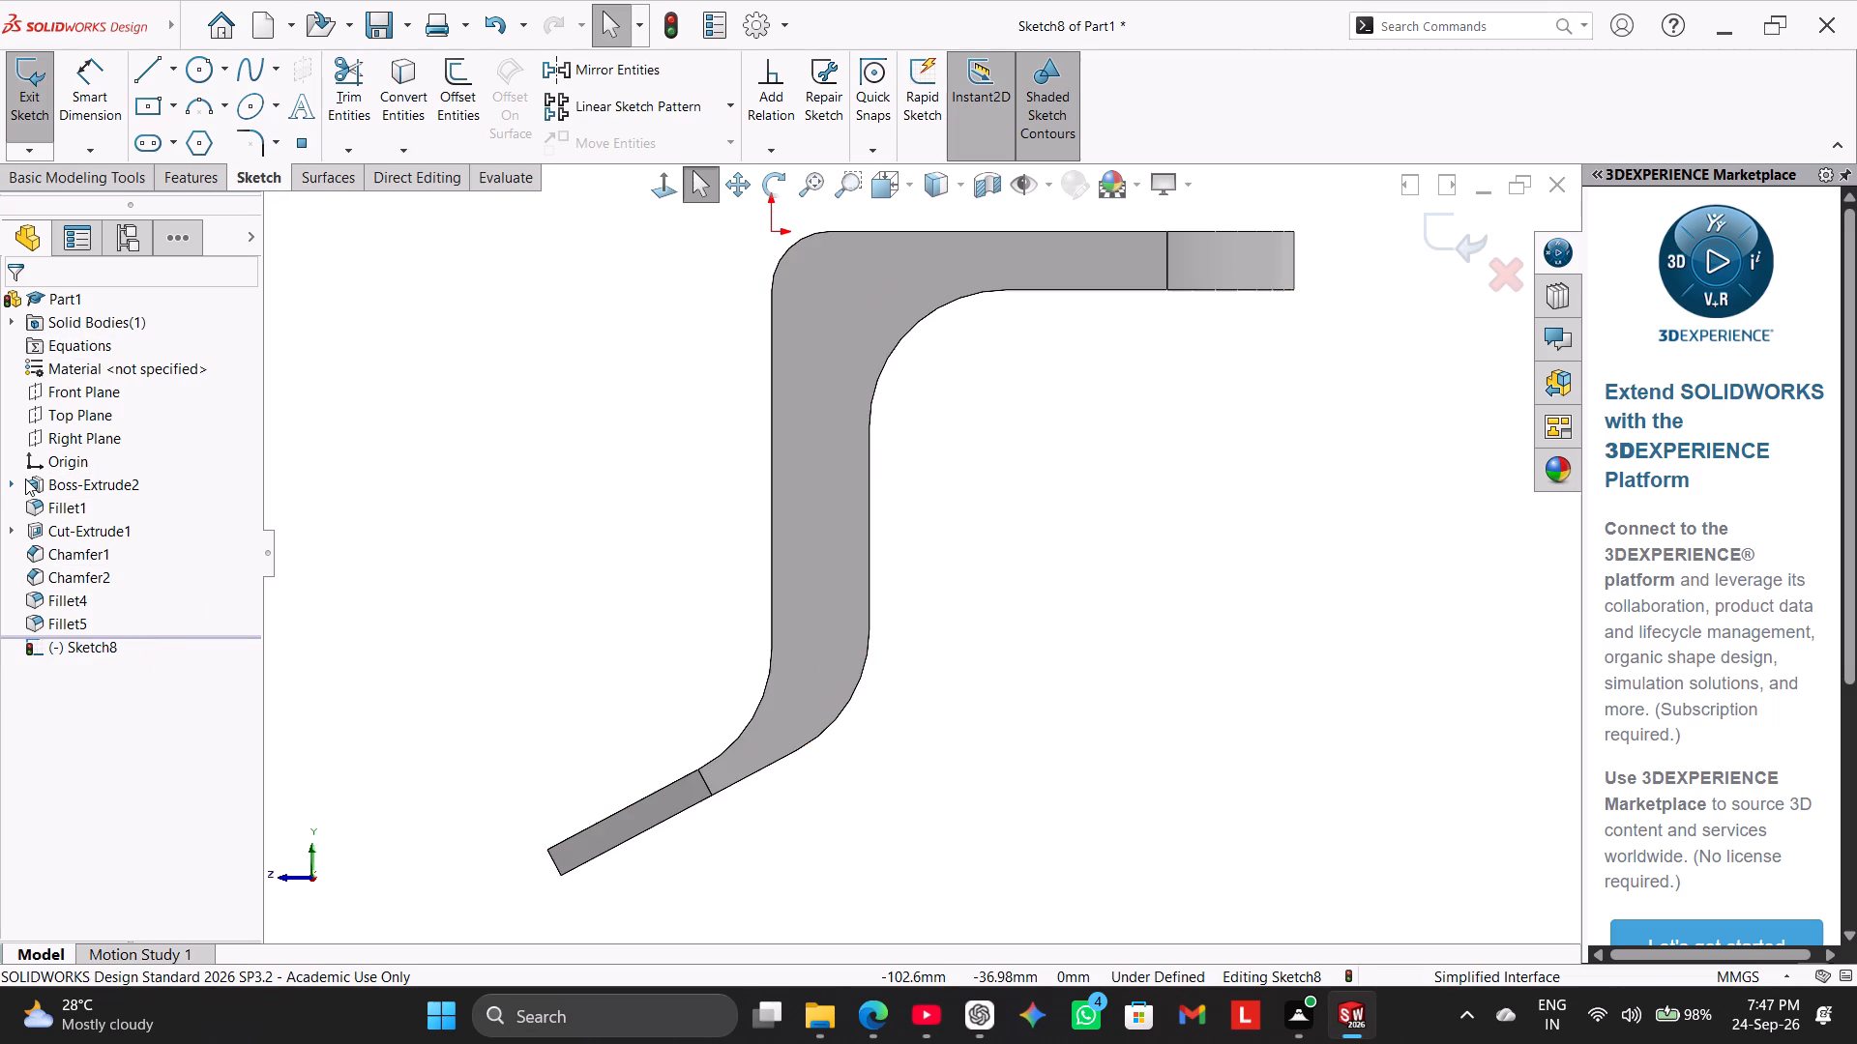
# Convert all the profile entities of Sketch2, under Boss-Extrude2, into the new sketch on the bracket's side face.
pyautogui.click(12, 480)
pyautogui.click(74, 512)
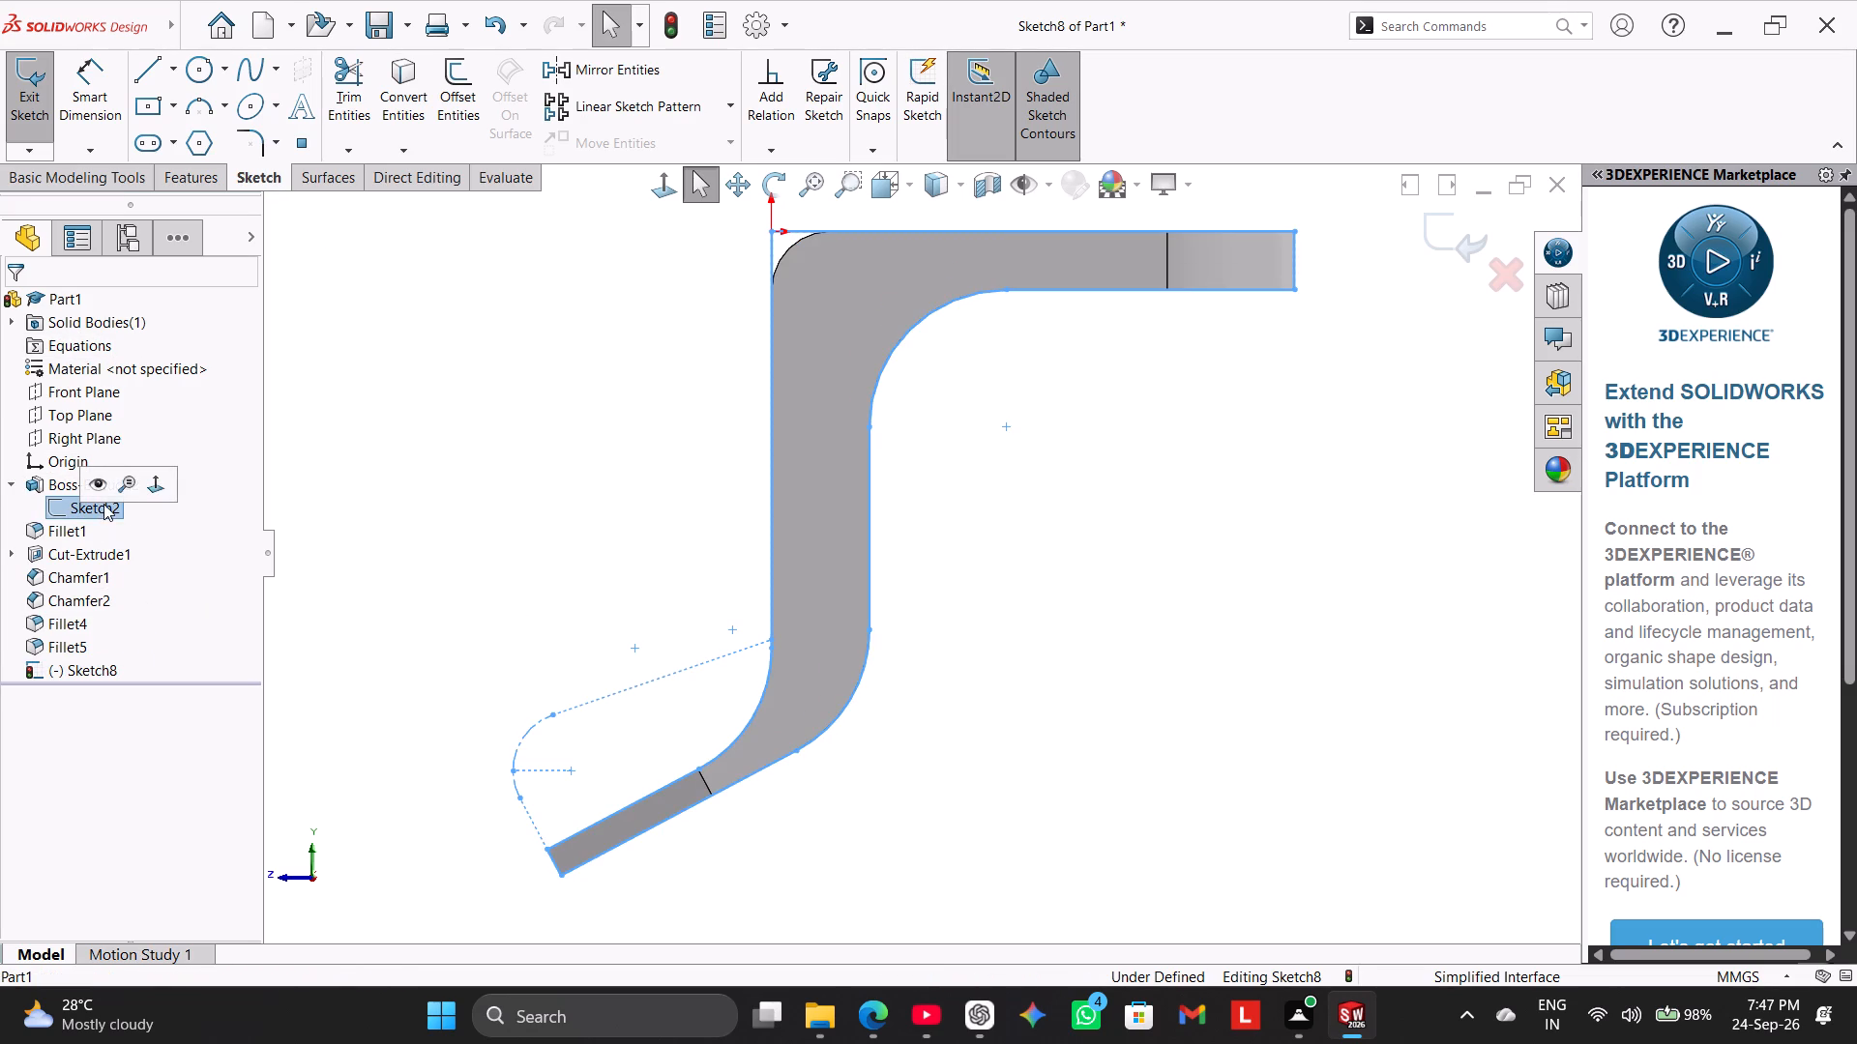
pyautogui.click(384, 467)
pyautogui.click(121, 500)
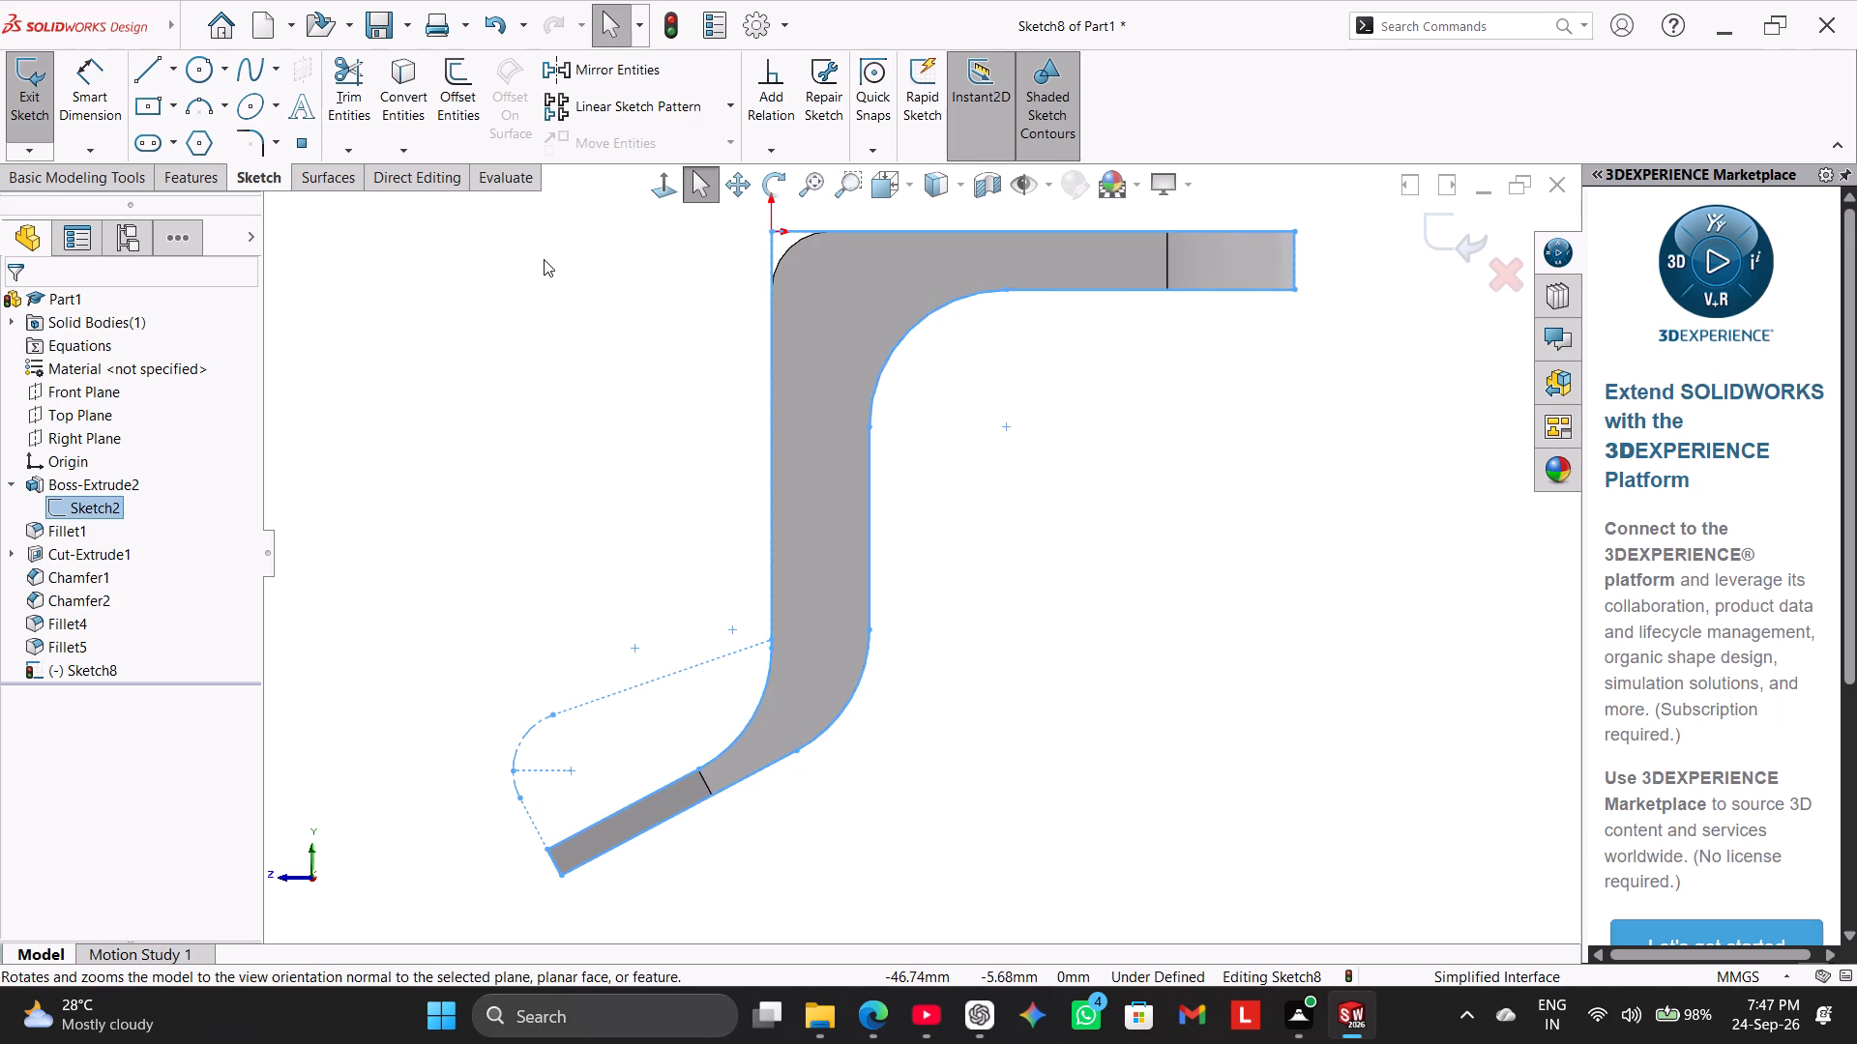
pyautogui.click(405, 107)
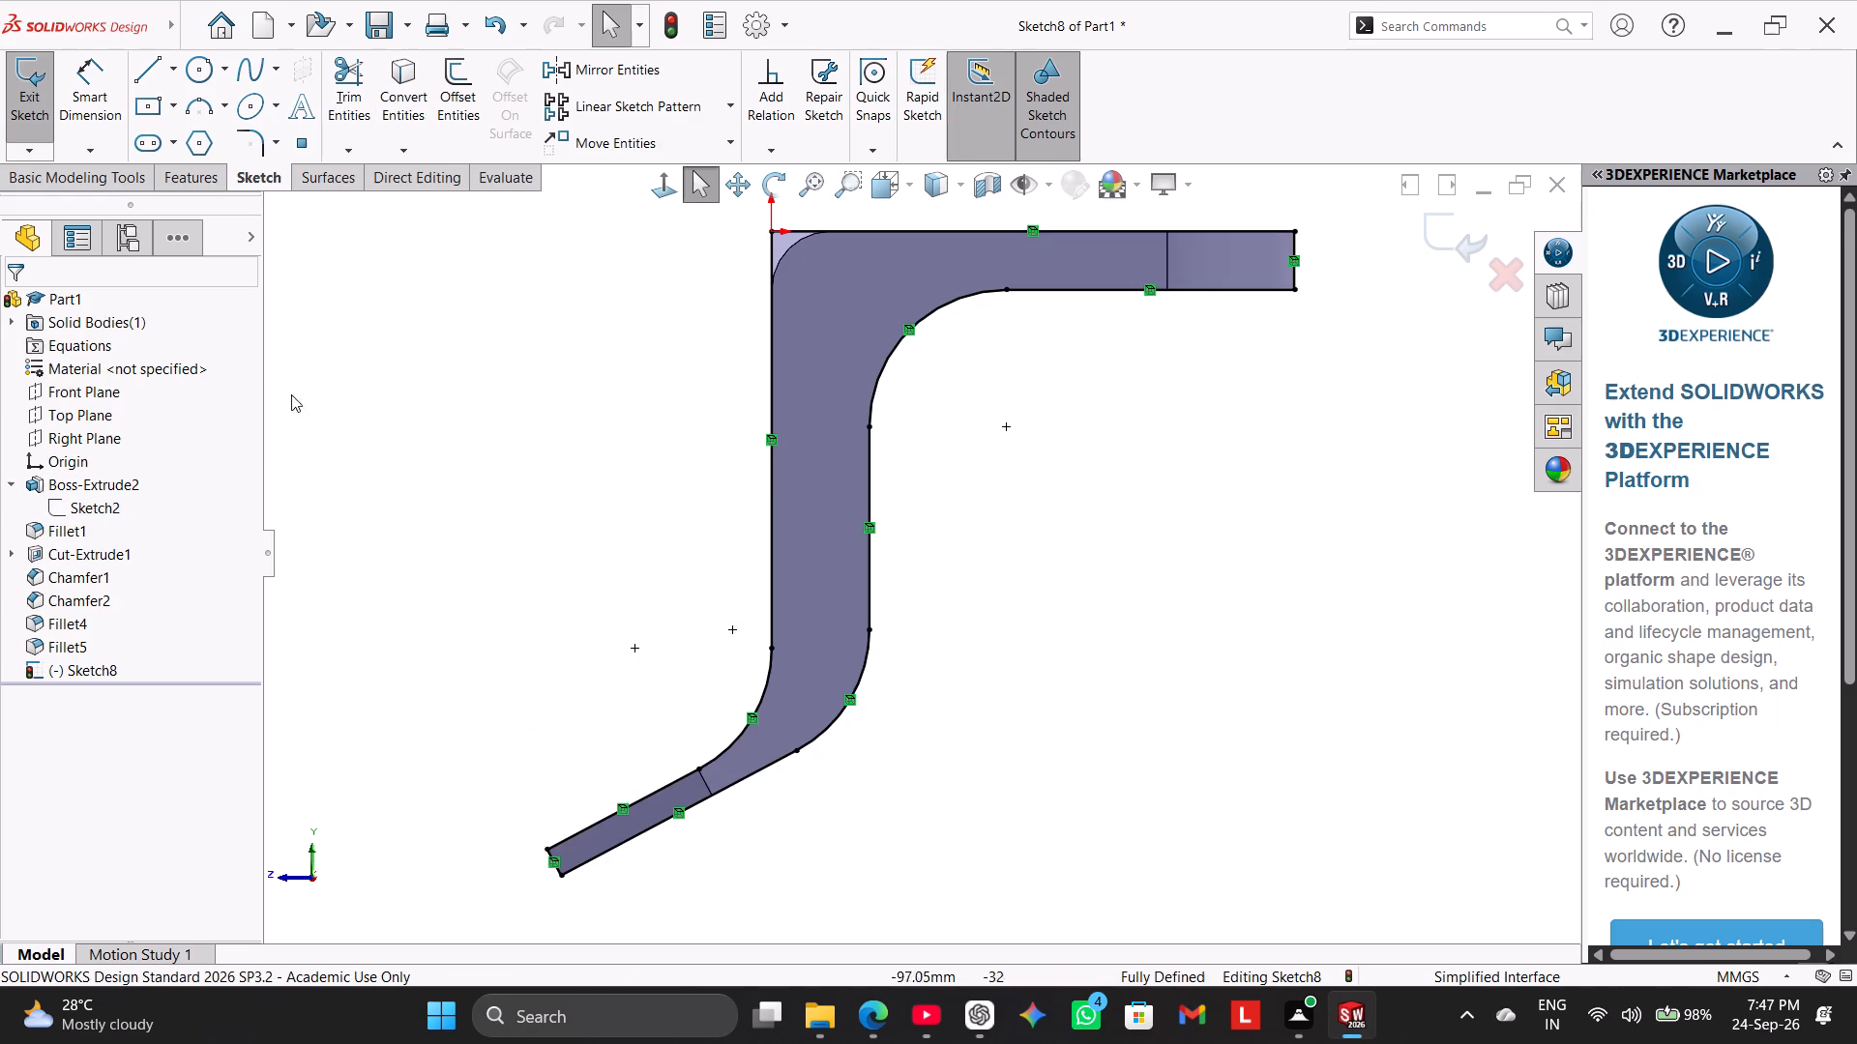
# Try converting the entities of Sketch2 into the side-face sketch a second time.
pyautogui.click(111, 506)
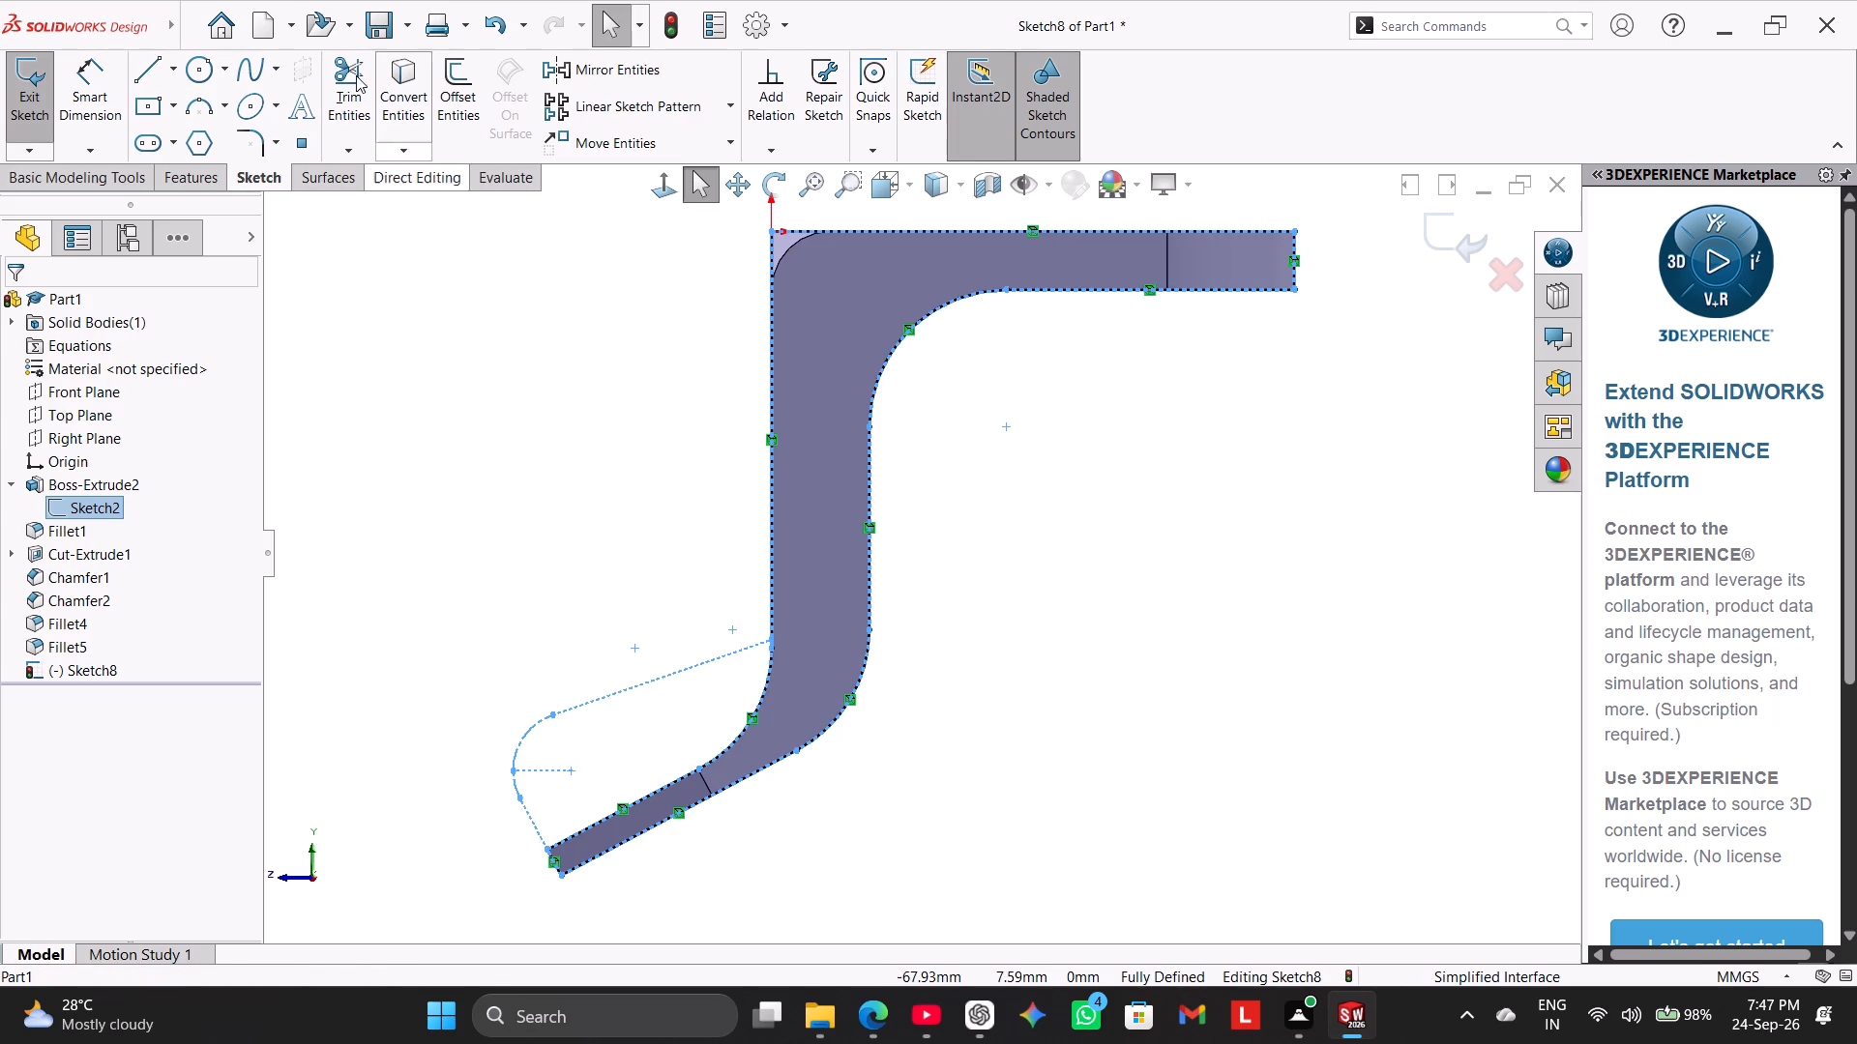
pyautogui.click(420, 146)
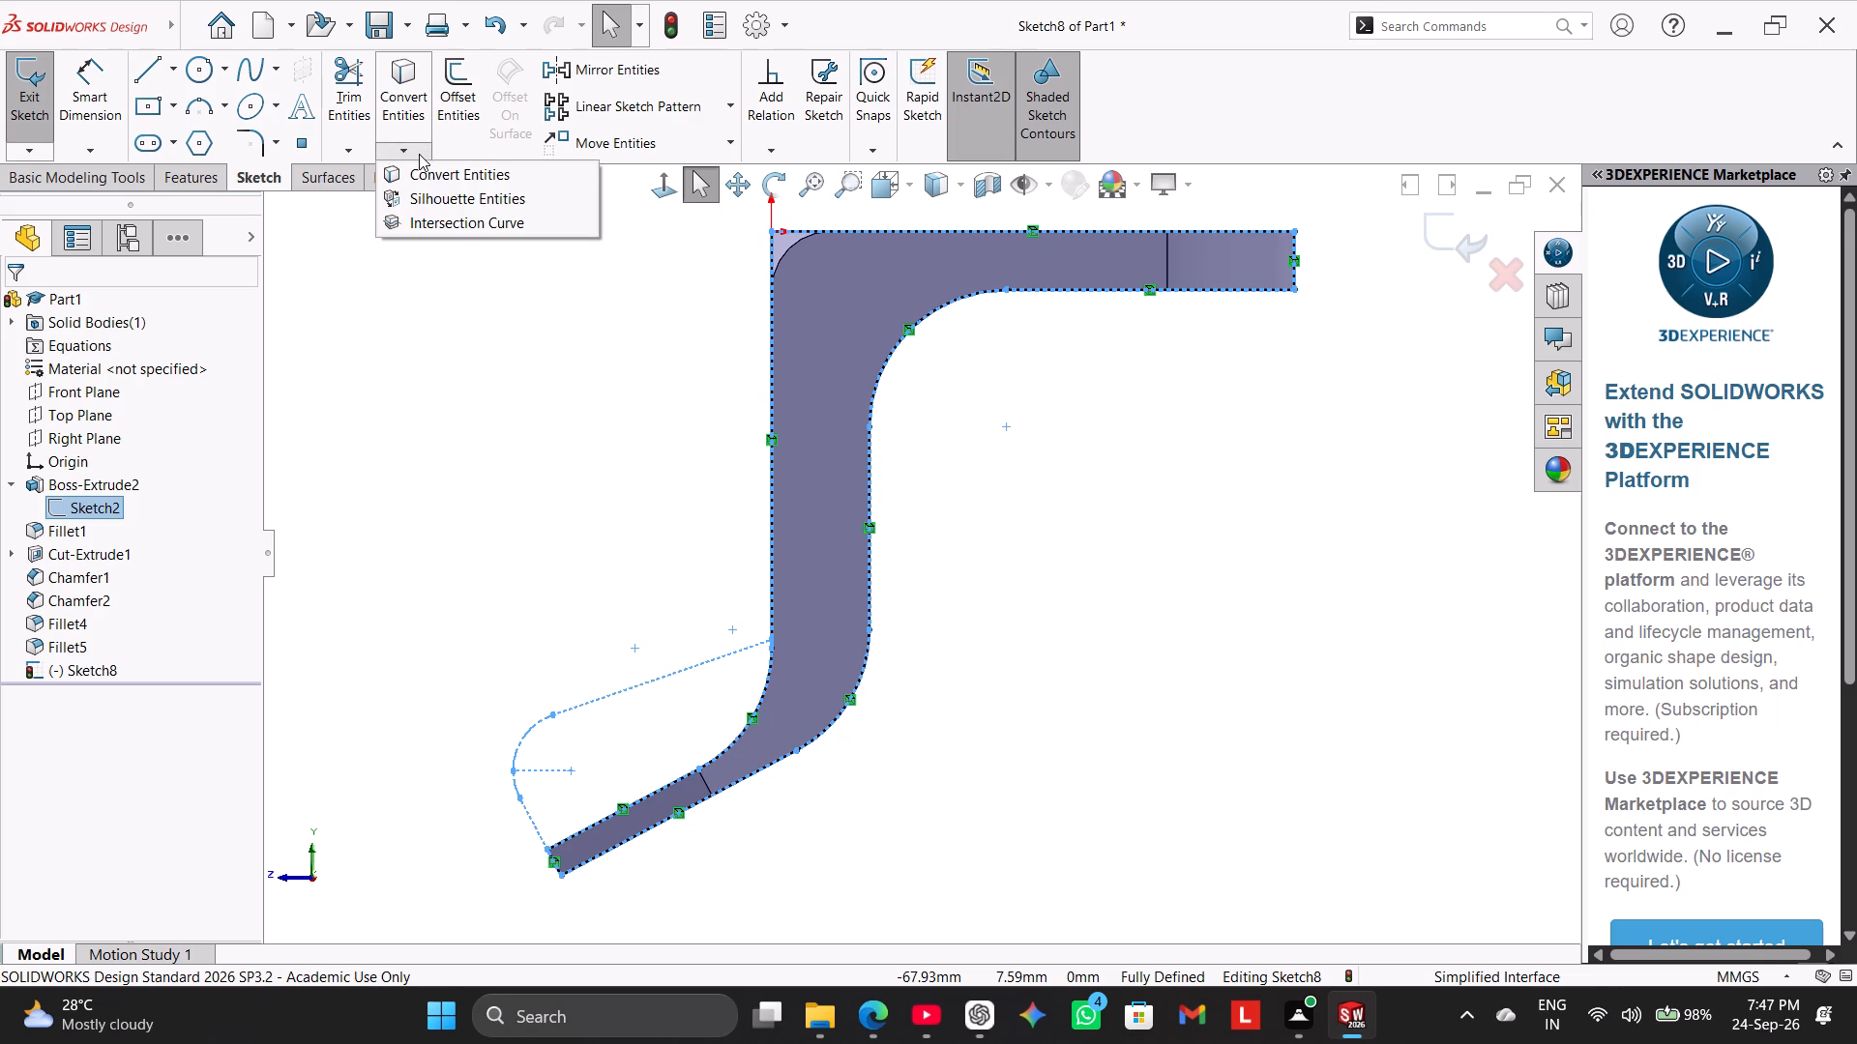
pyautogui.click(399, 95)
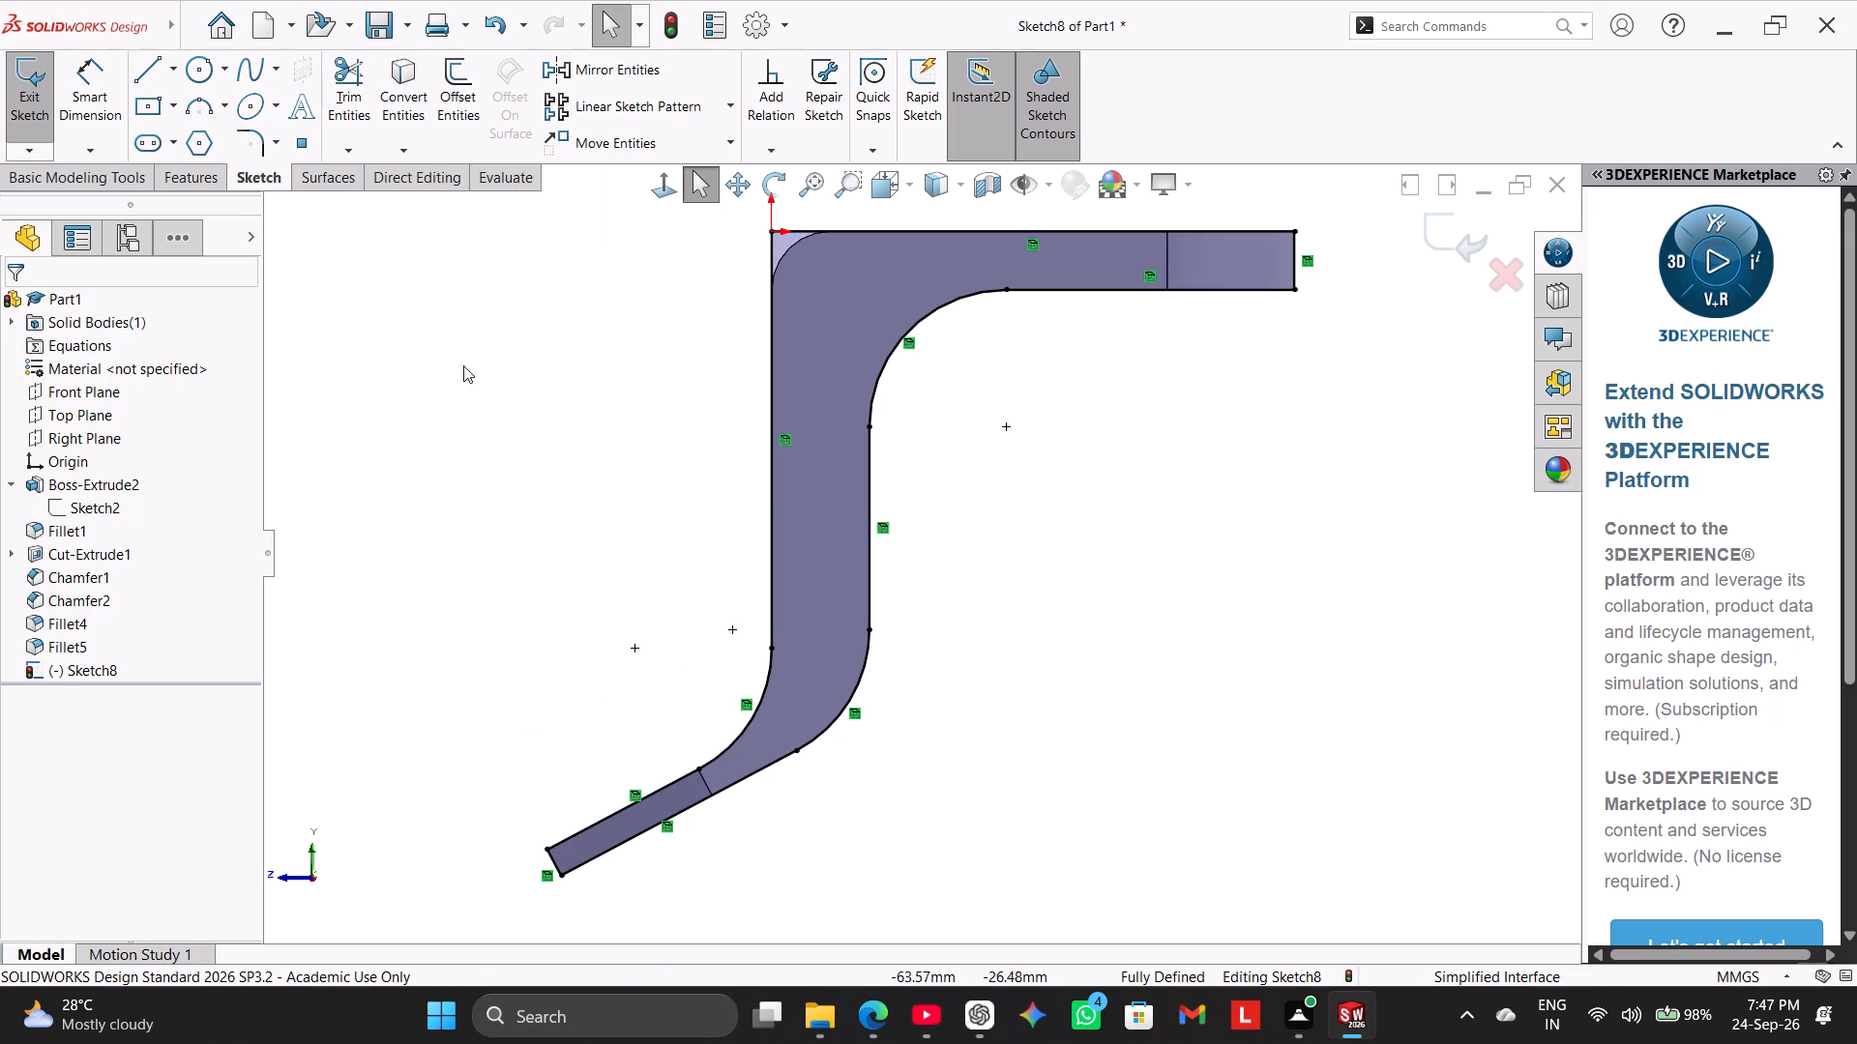
# Examine Sketch2's outline and dashed construction geometry against the converted side-face profile, both at an angle and straight on.
pyautogui.click(71, 500)
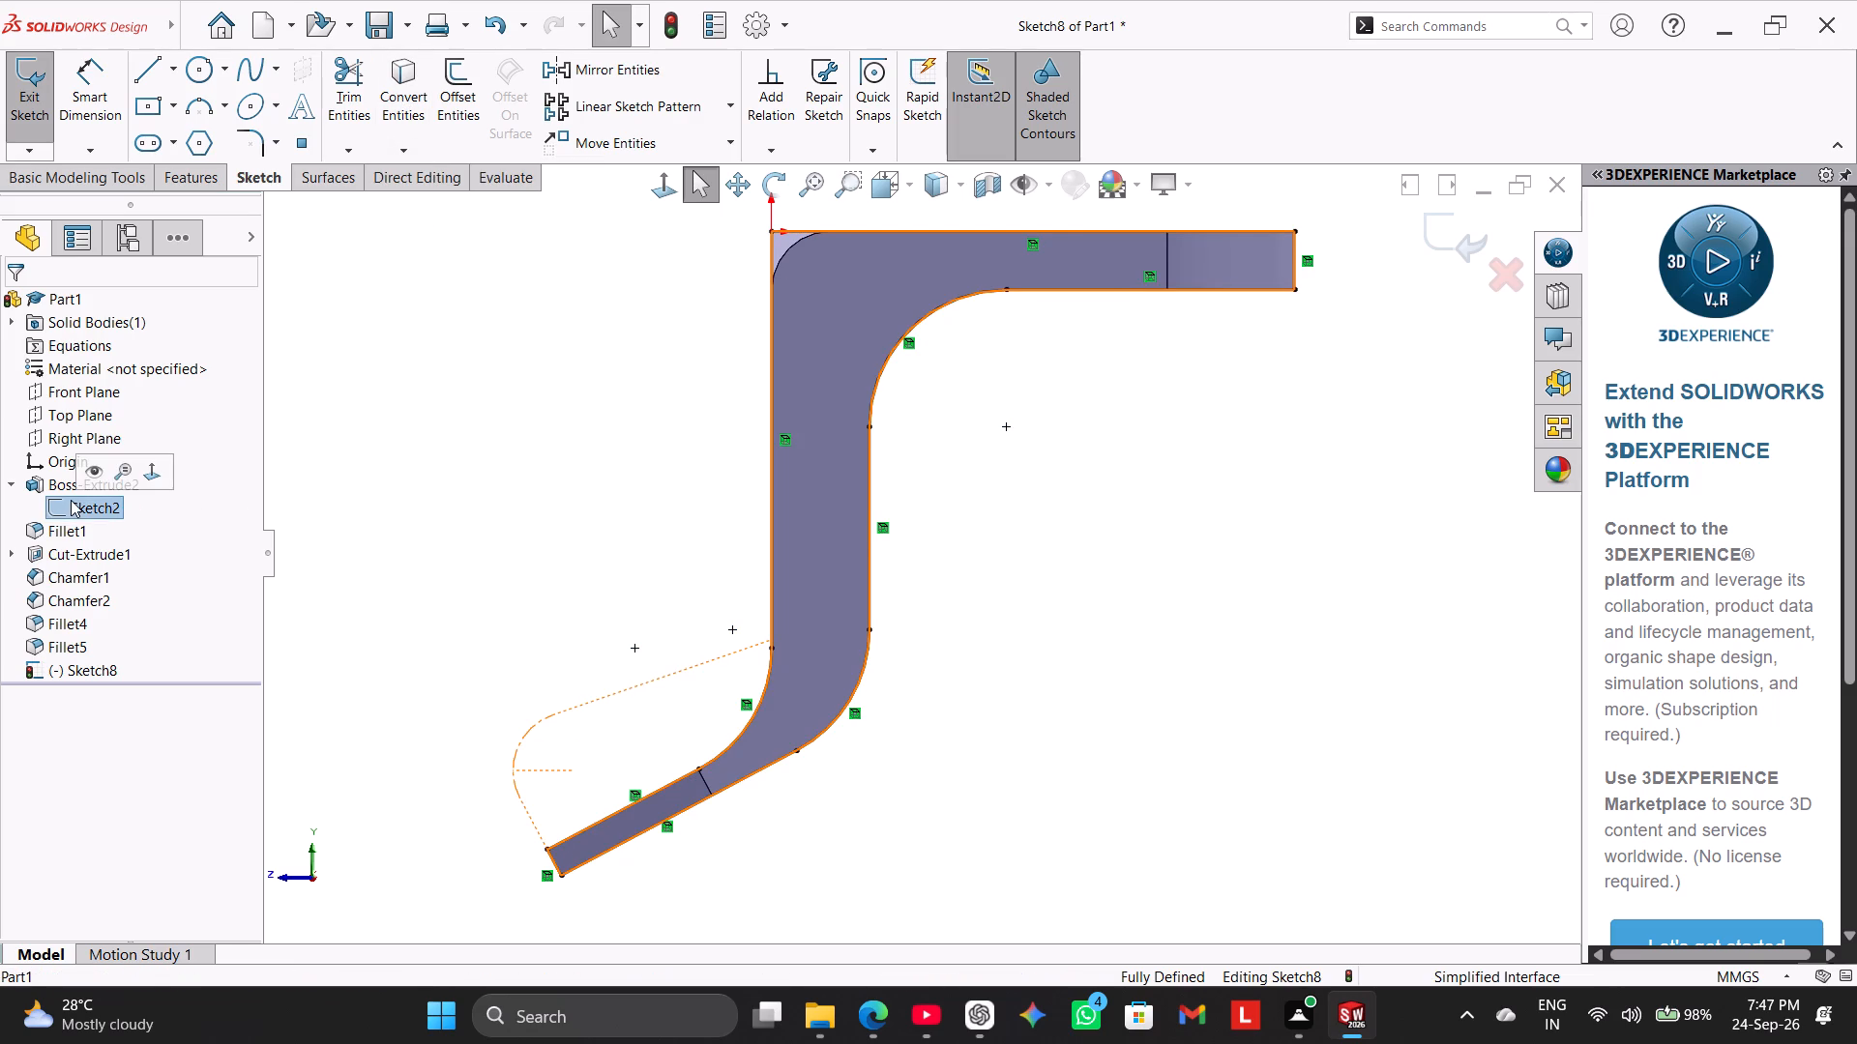
pyautogui.click(436, 468)
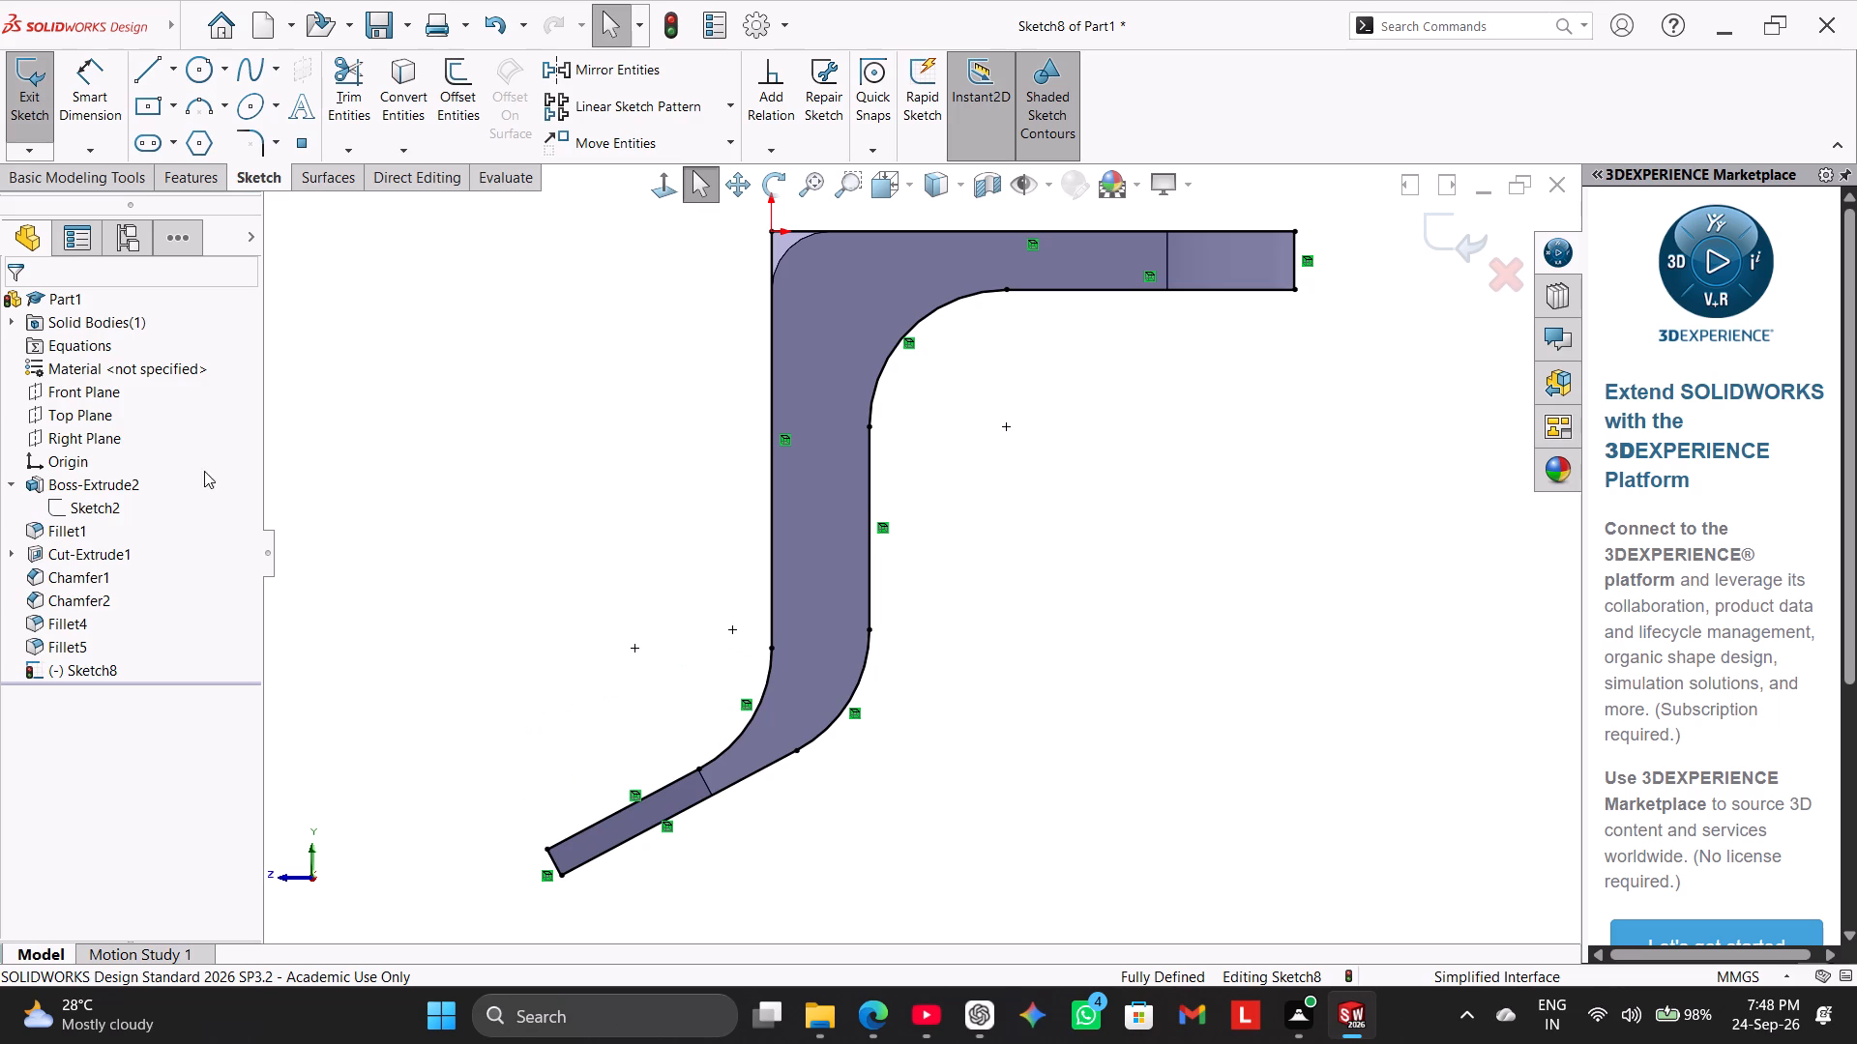
pyautogui.click(122, 503)
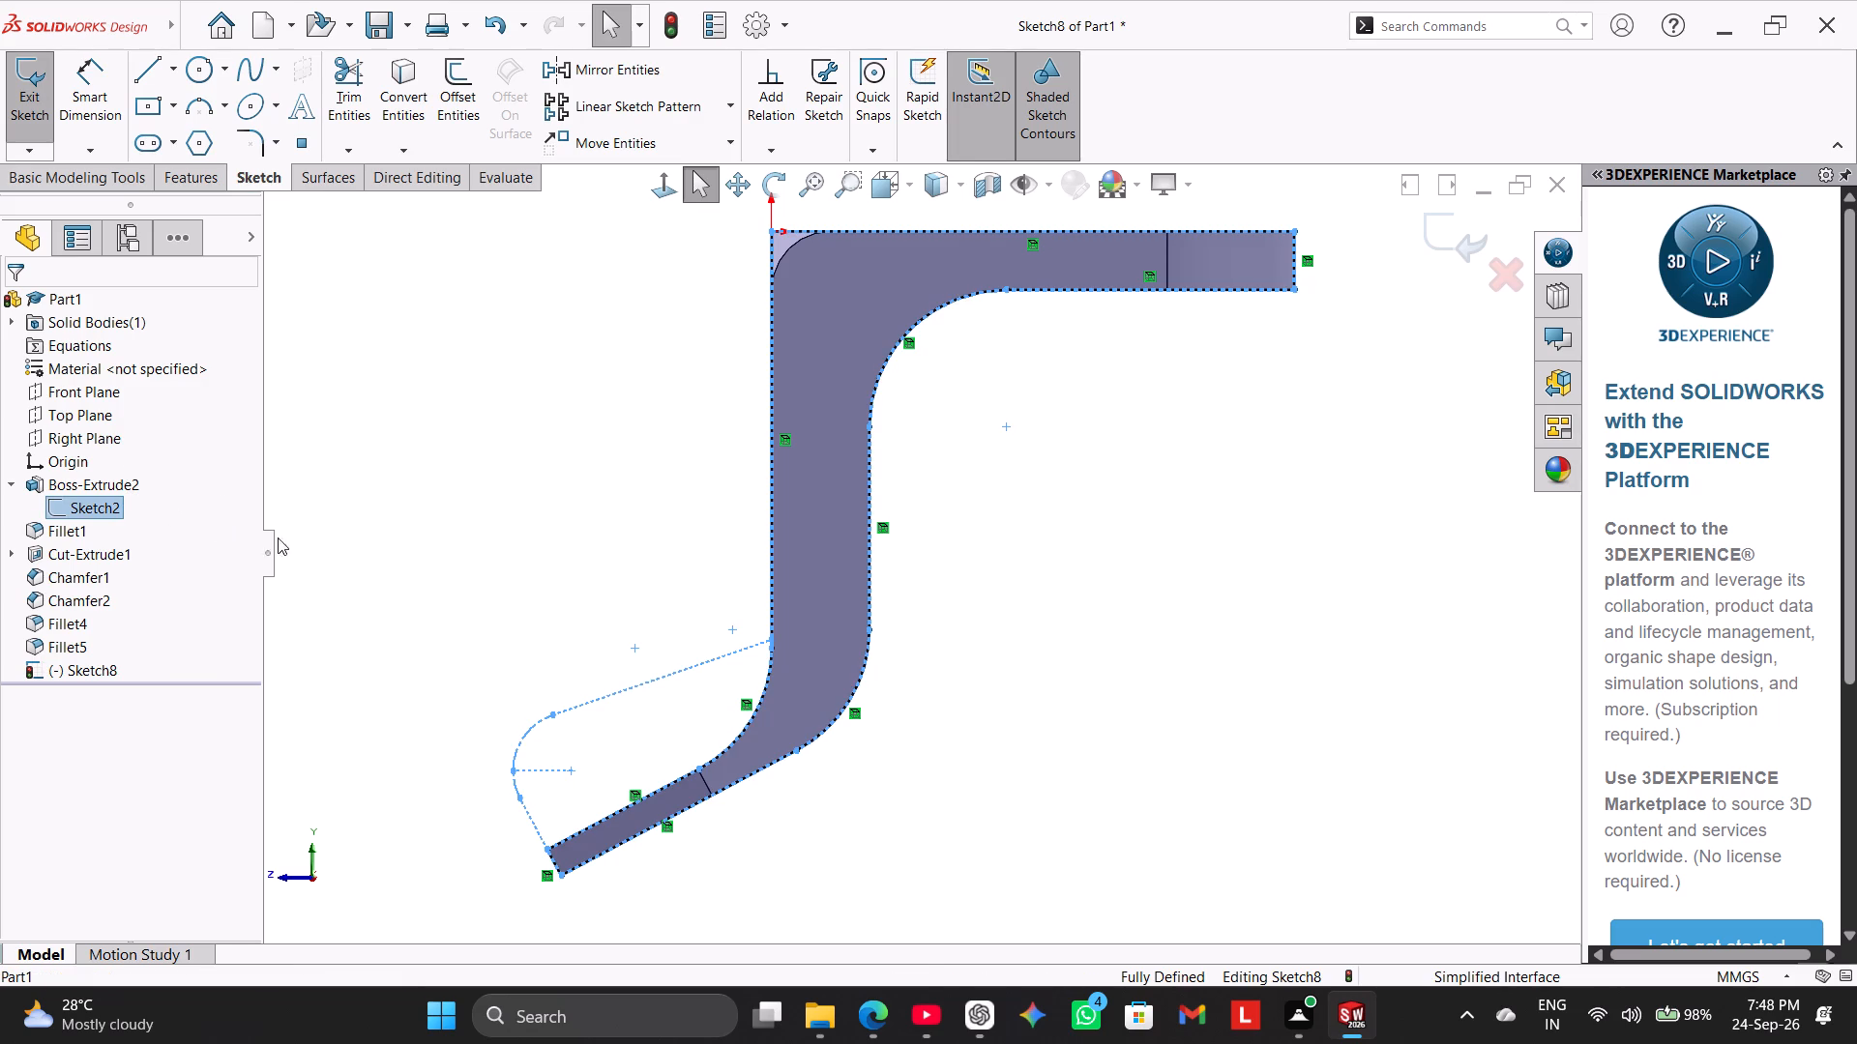
pyautogui.moveTo(518, 601); pyautogui.dragTo(539, 671, button='middle')
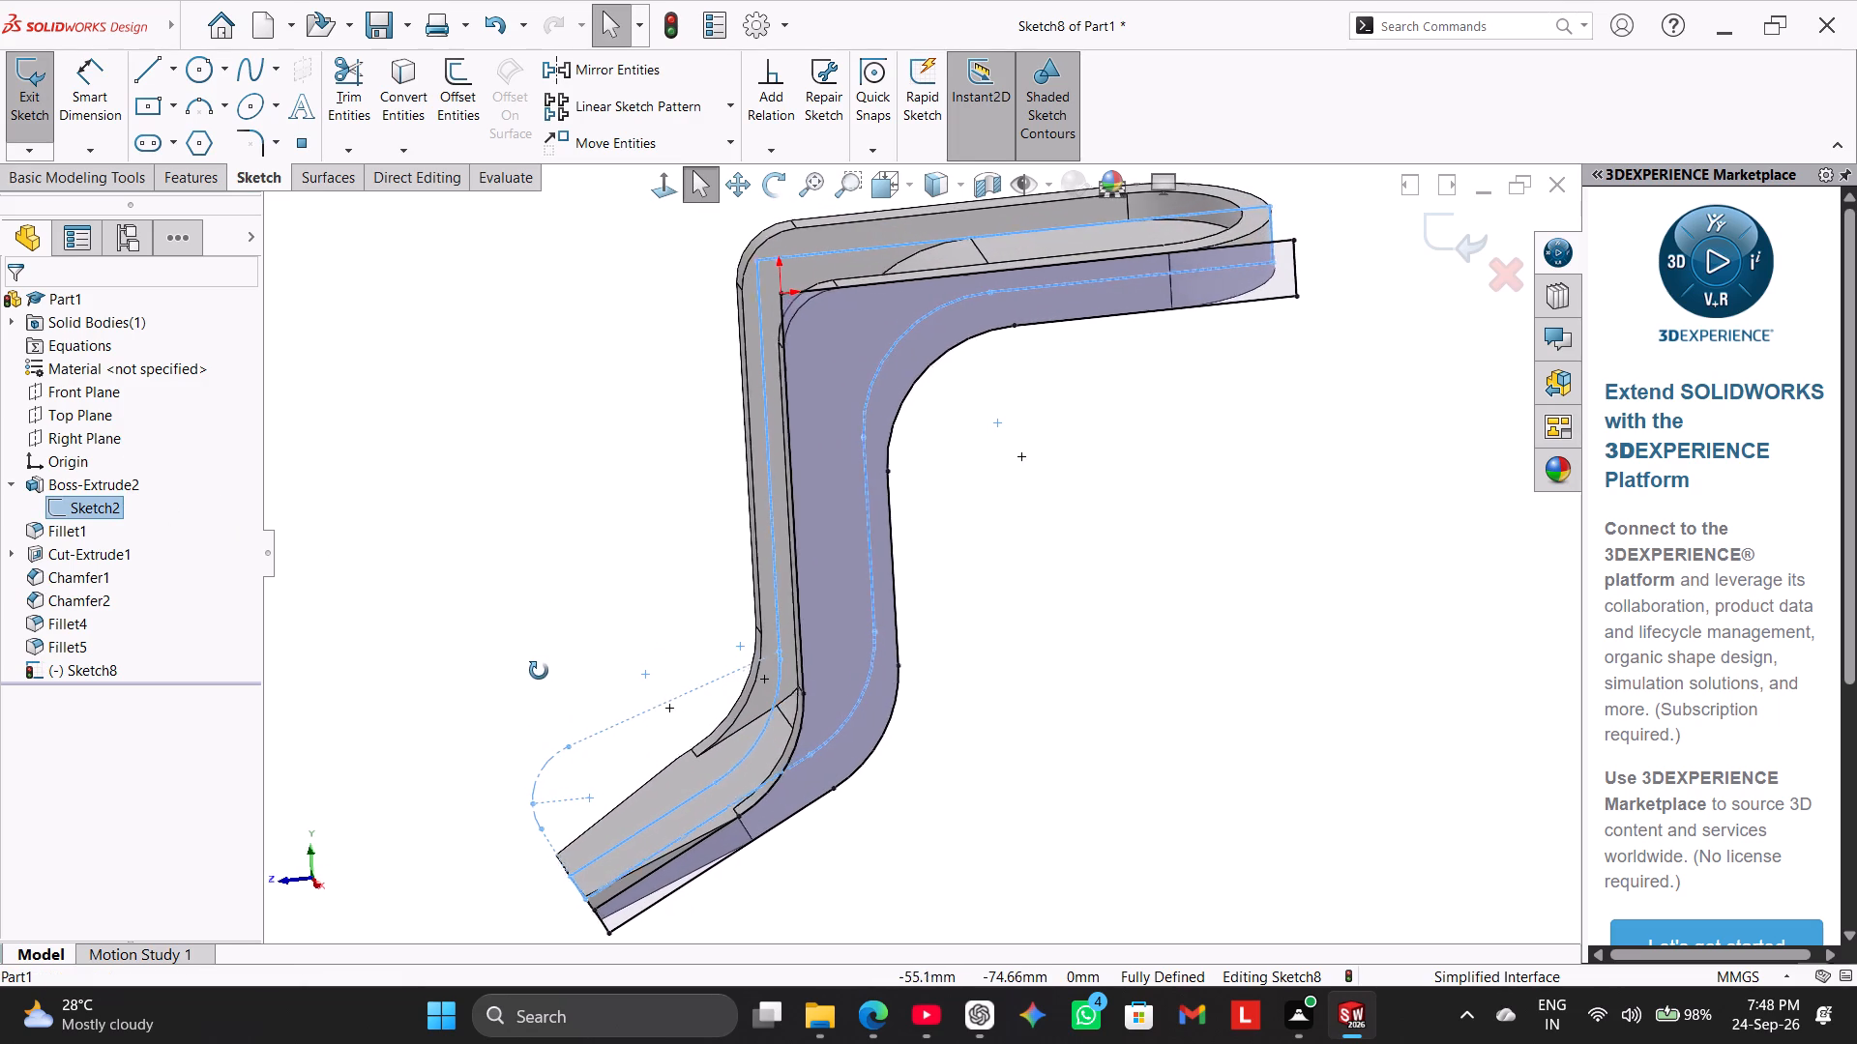
pyautogui.moveTo(539, 671); pyautogui.dragTo(518, 615, button='middle')
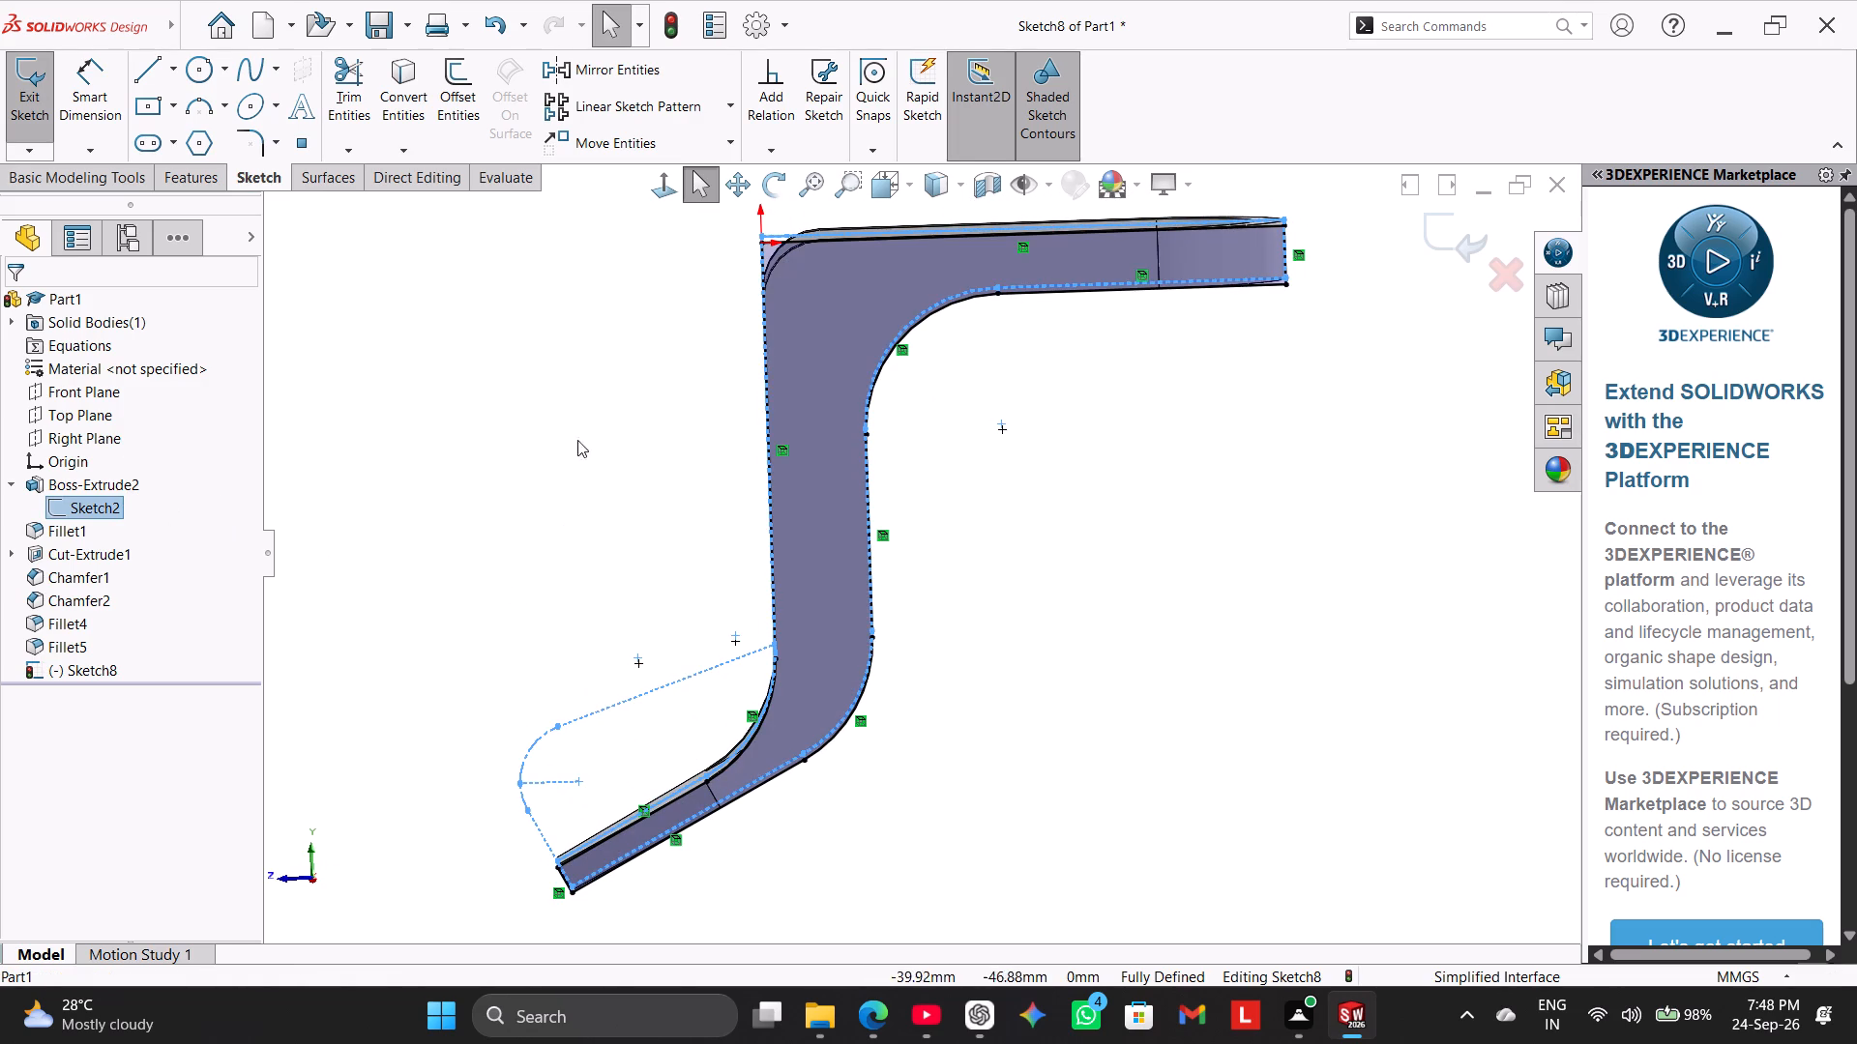
pyautogui.click(663, 184)
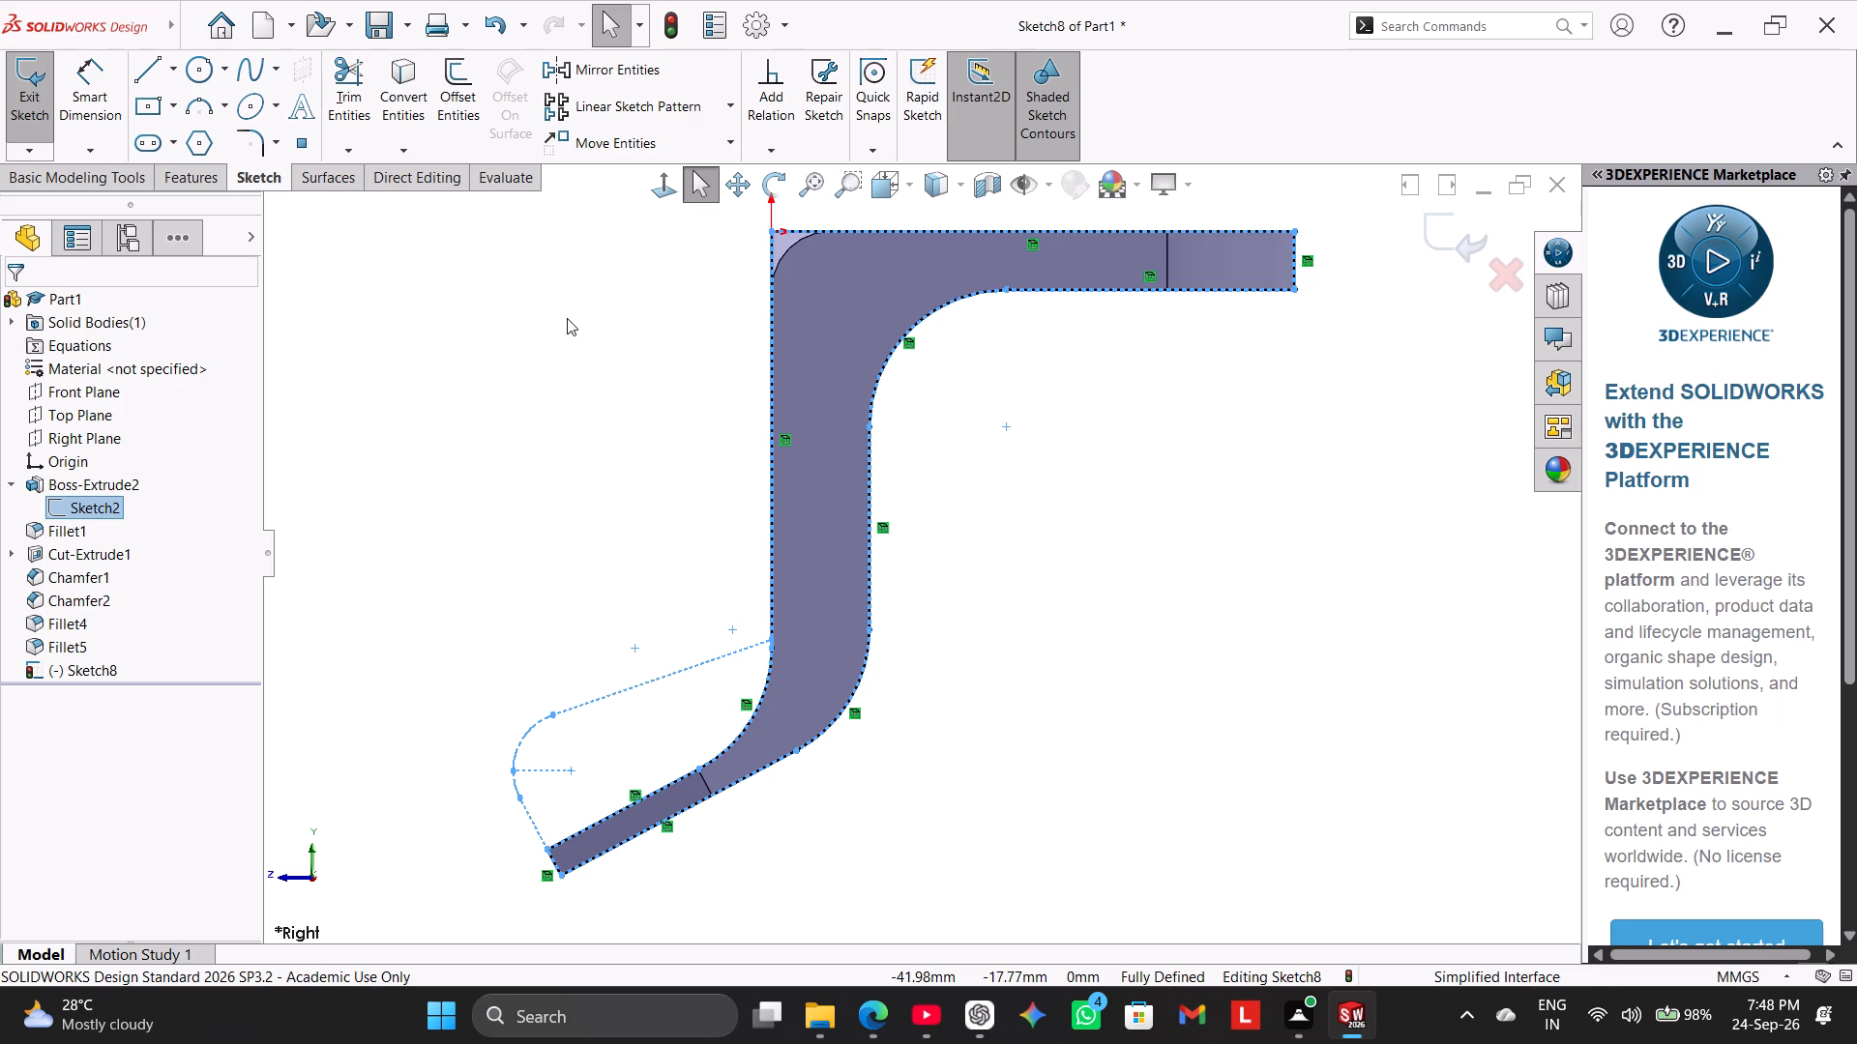
pyautogui.moveTo(593, 388); pyautogui.dragTo(654, 464, button='middle')
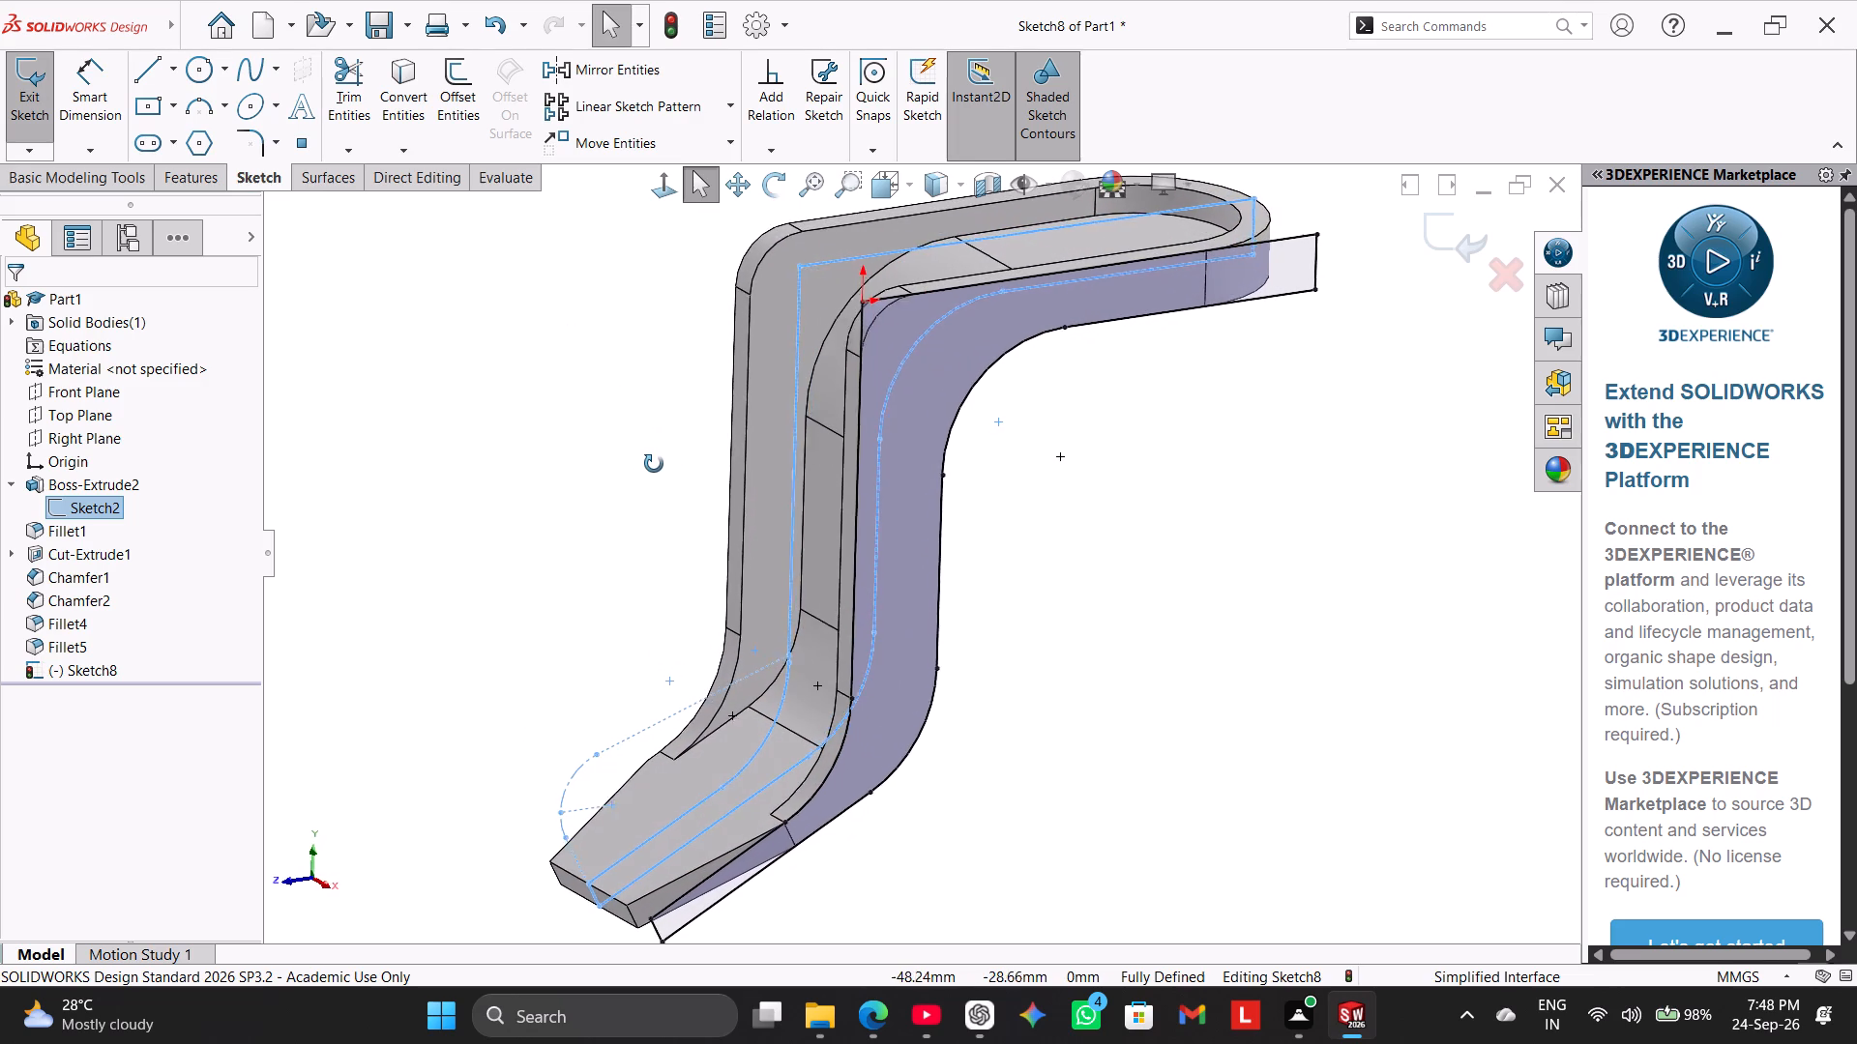
pyautogui.moveTo(654, 464); pyautogui.dragTo(630, 416, button='middle')
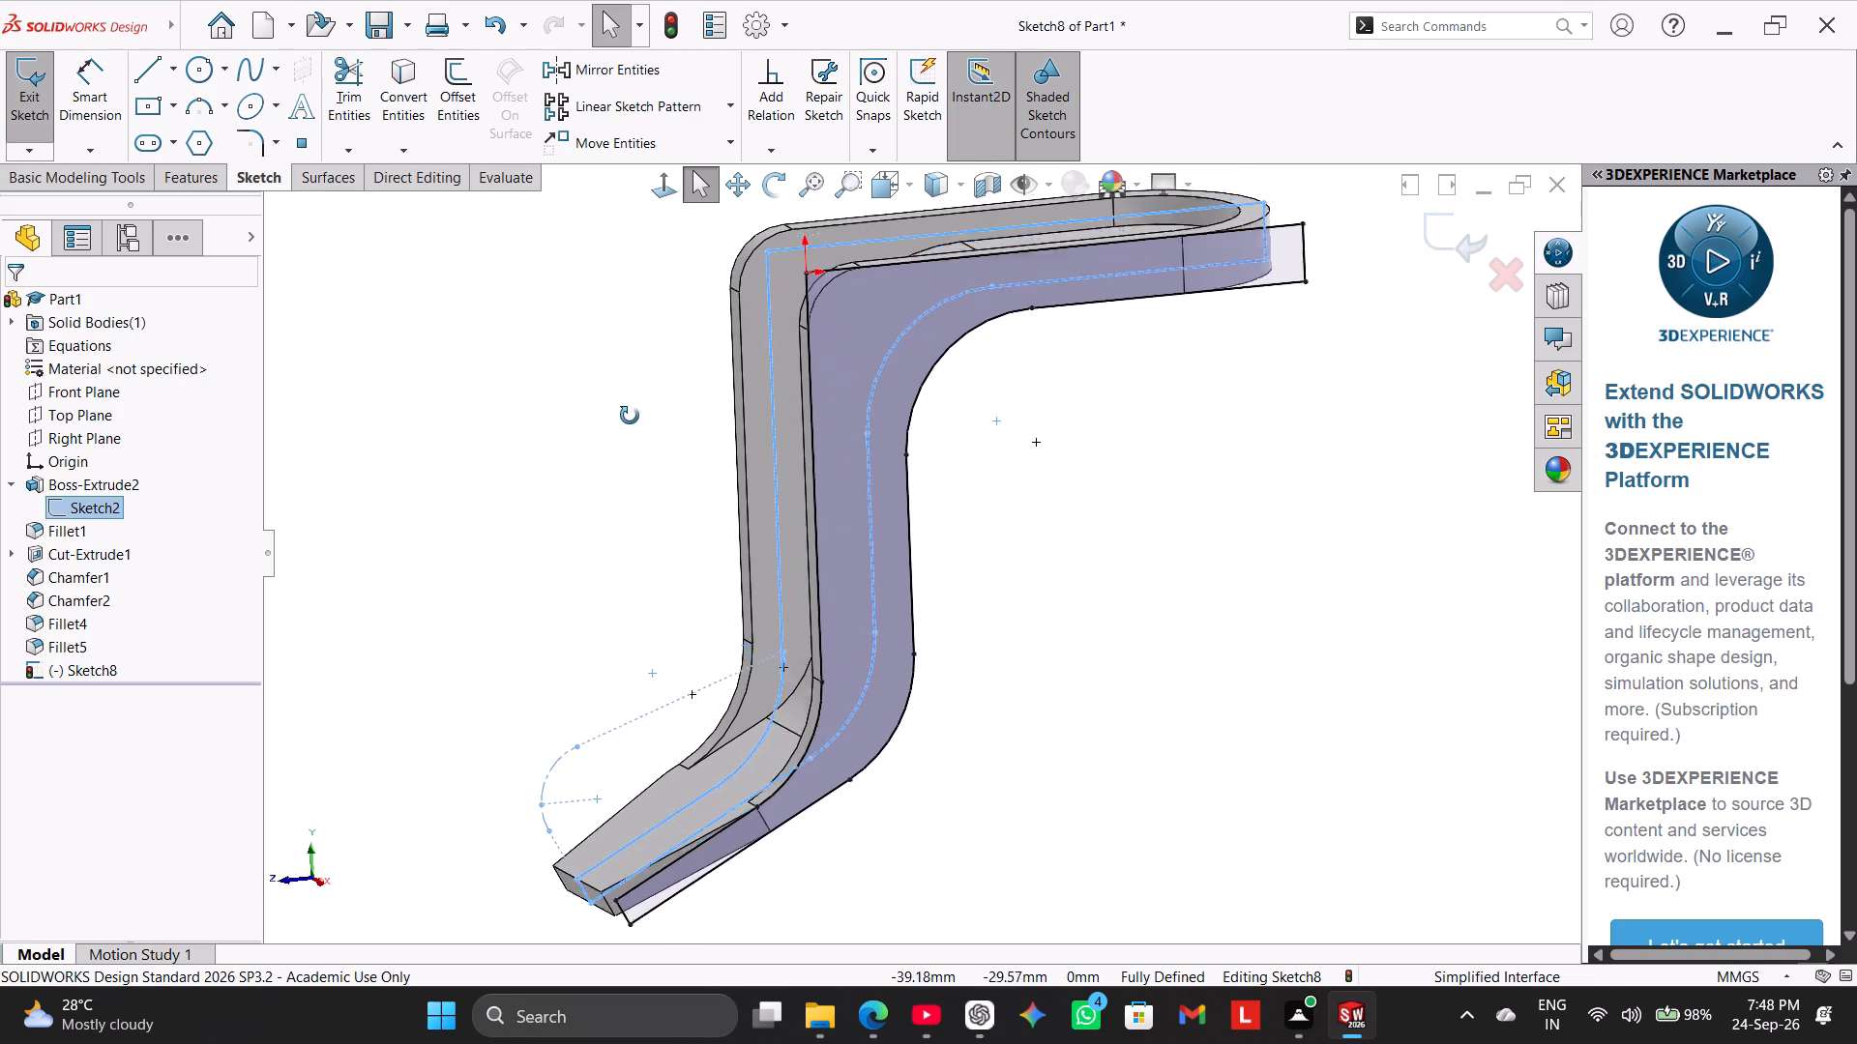
pyautogui.moveTo(630, 416); pyautogui.dragTo(614, 385, button='middle')
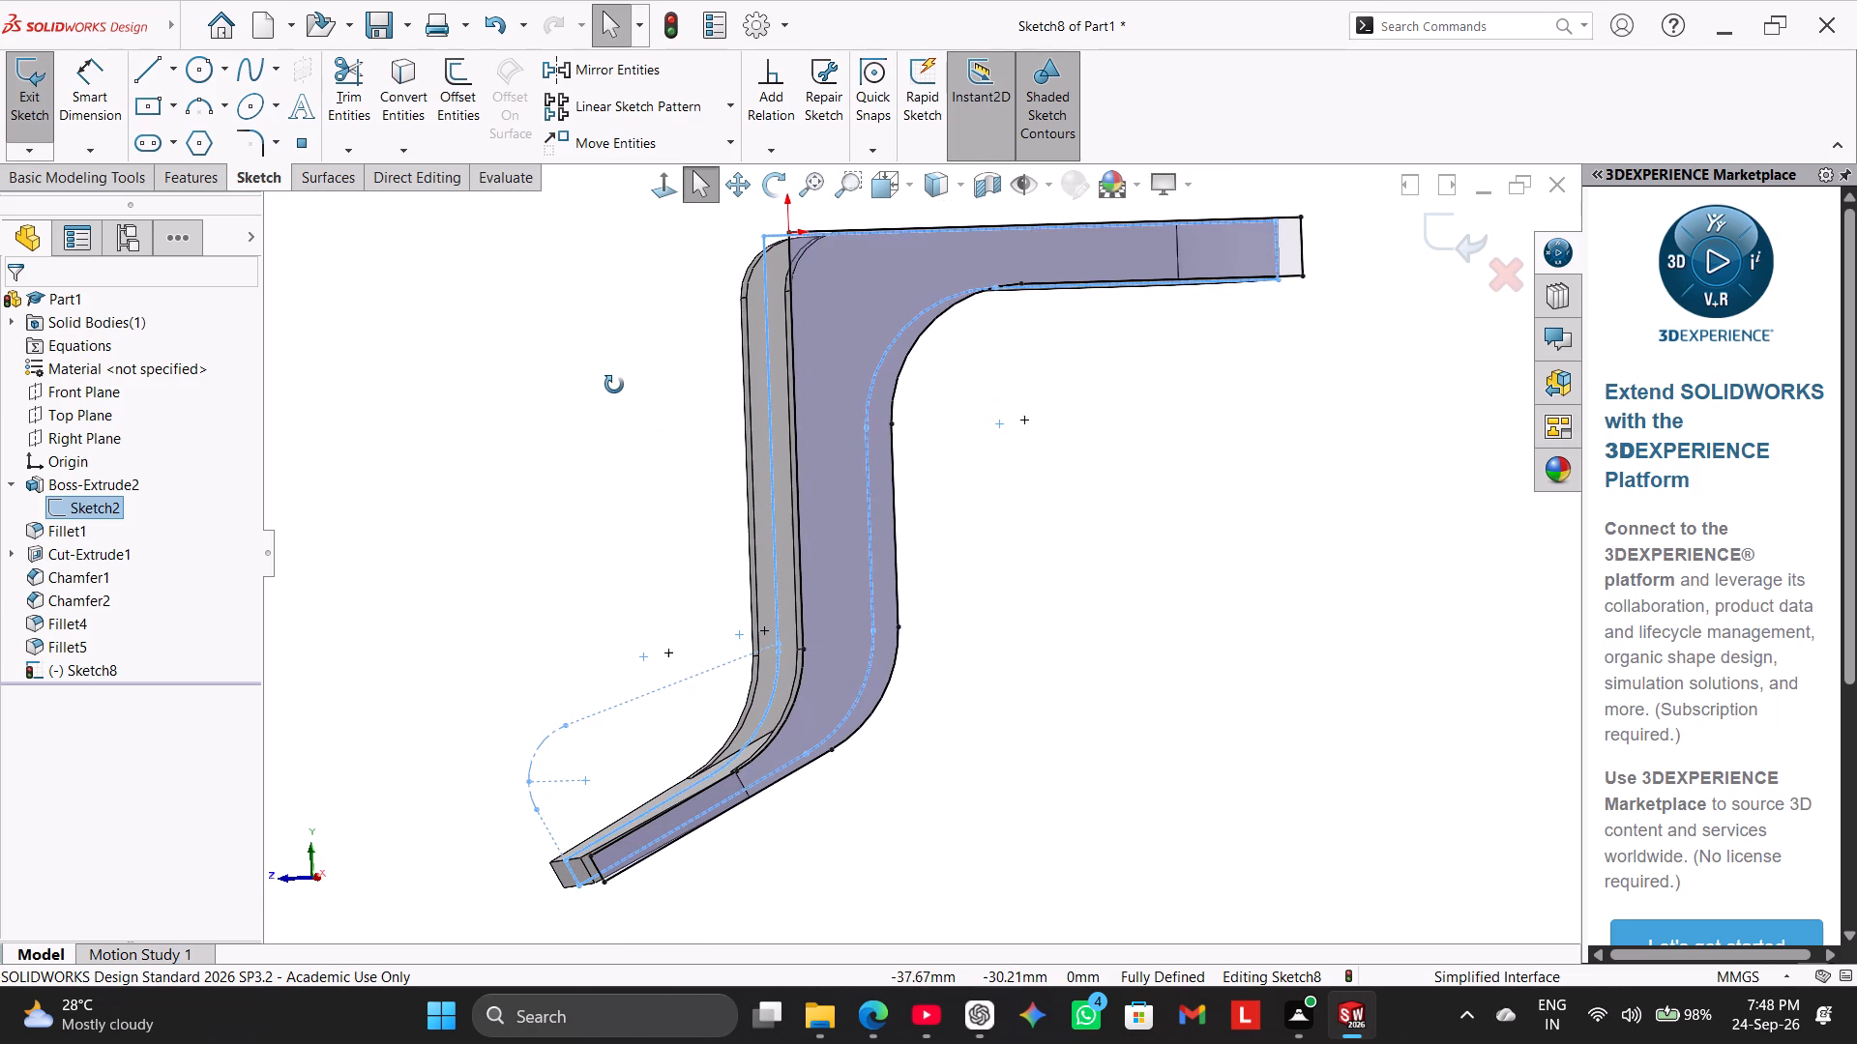
pyautogui.moveTo(614, 385); pyautogui.dragTo(631, 405, button='middle')
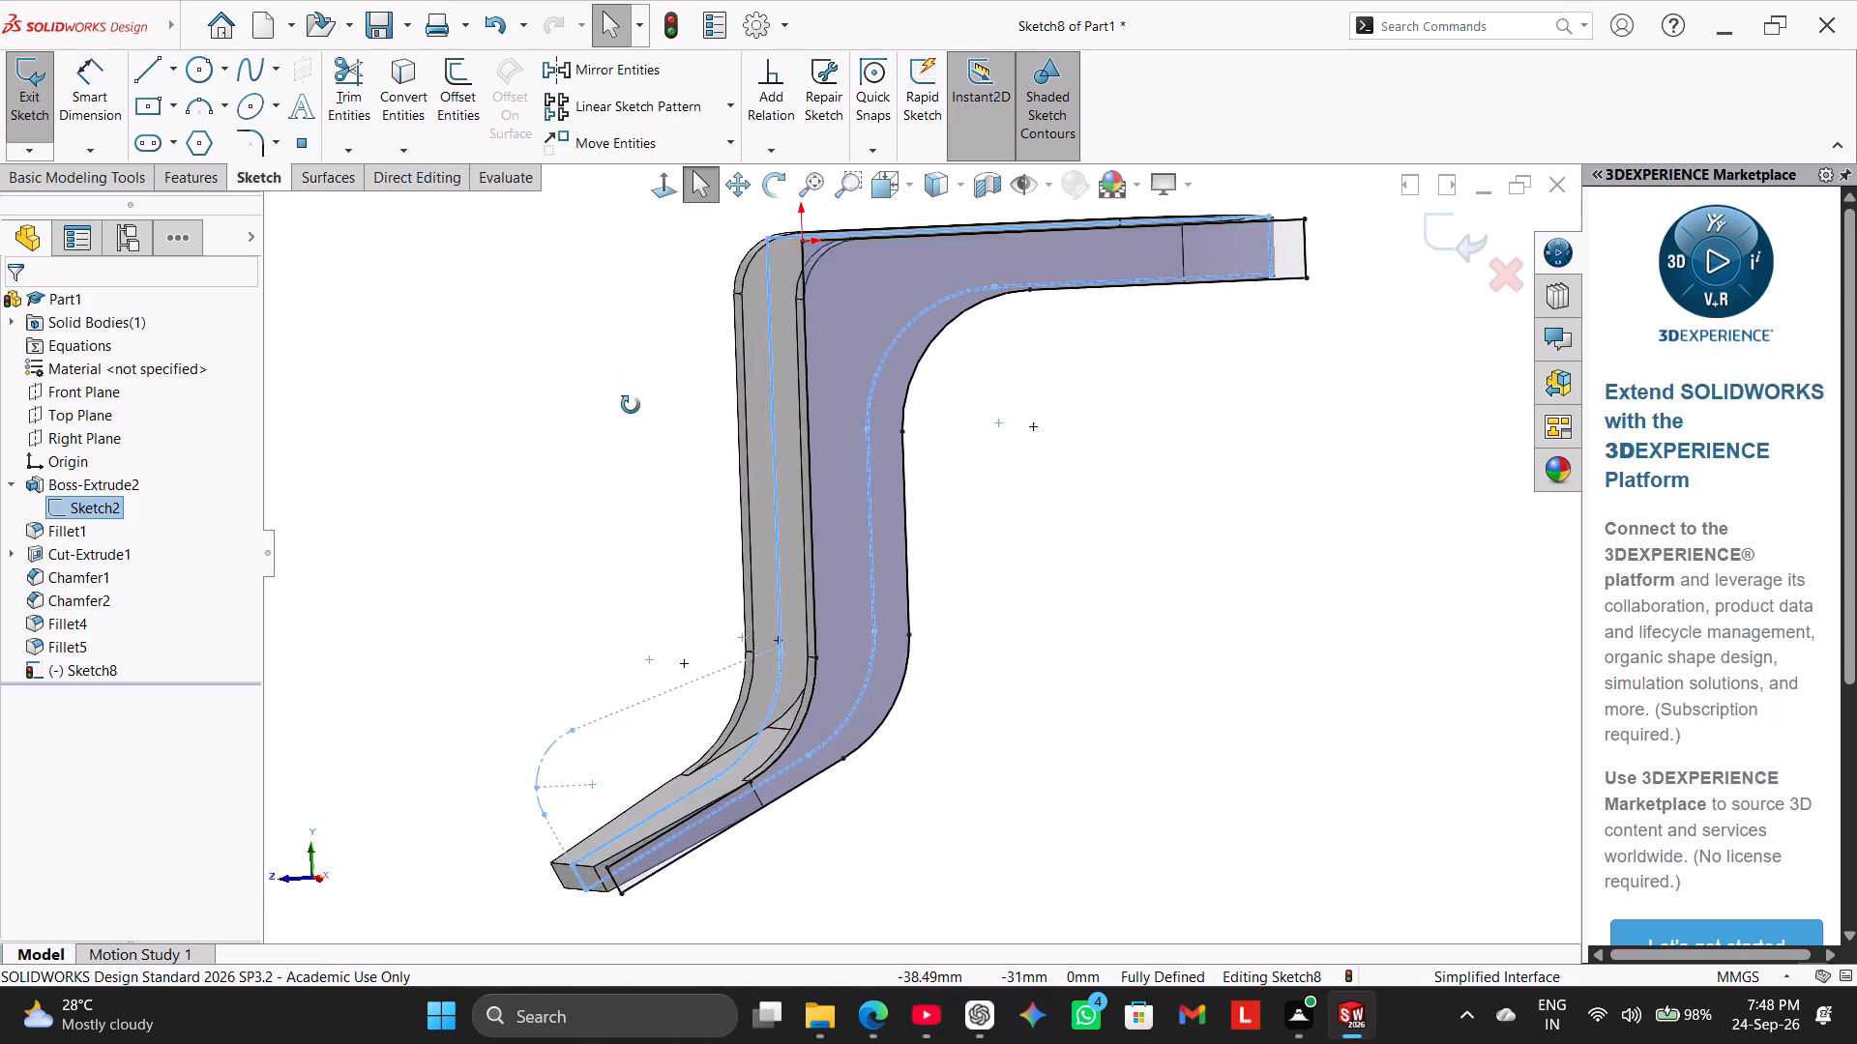
pyautogui.moveTo(631, 405); pyautogui.dragTo(658, 427, button='middle')
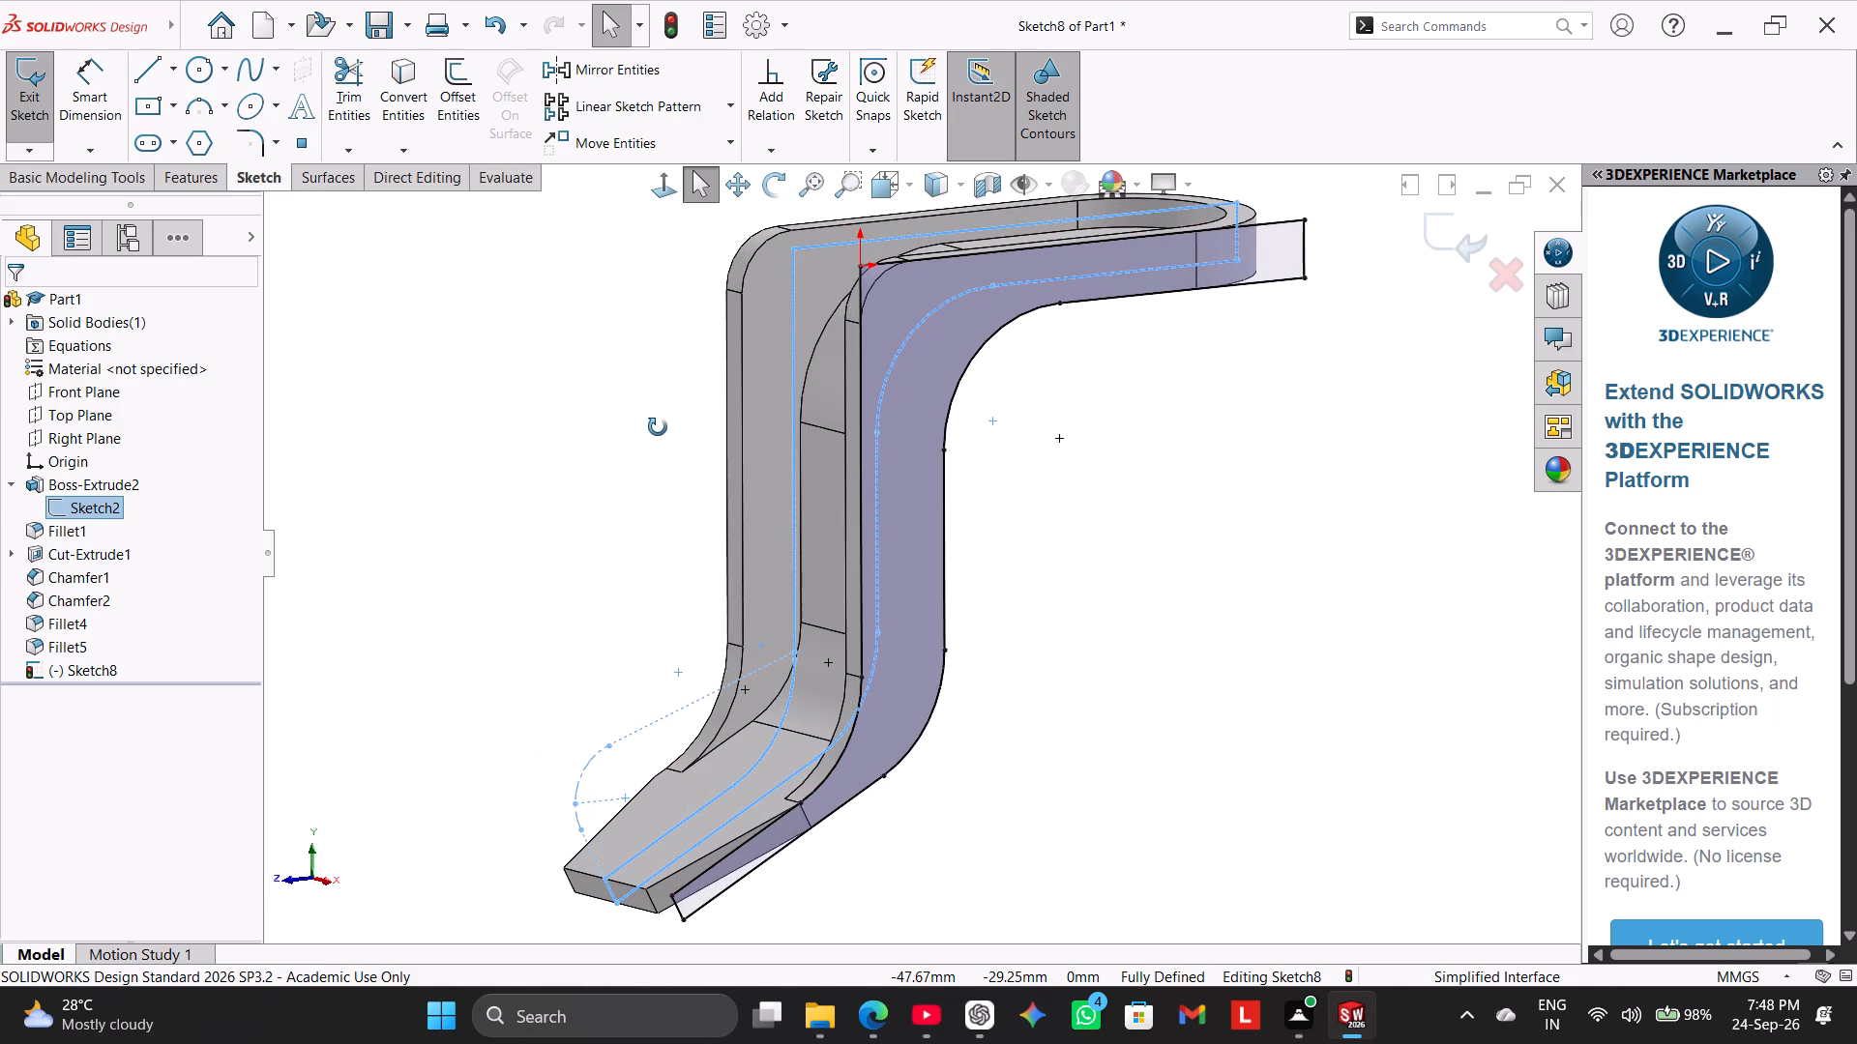
pyautogui.moveTo(658, 427); pyautogui.dragTo(653, 434, button='middle')
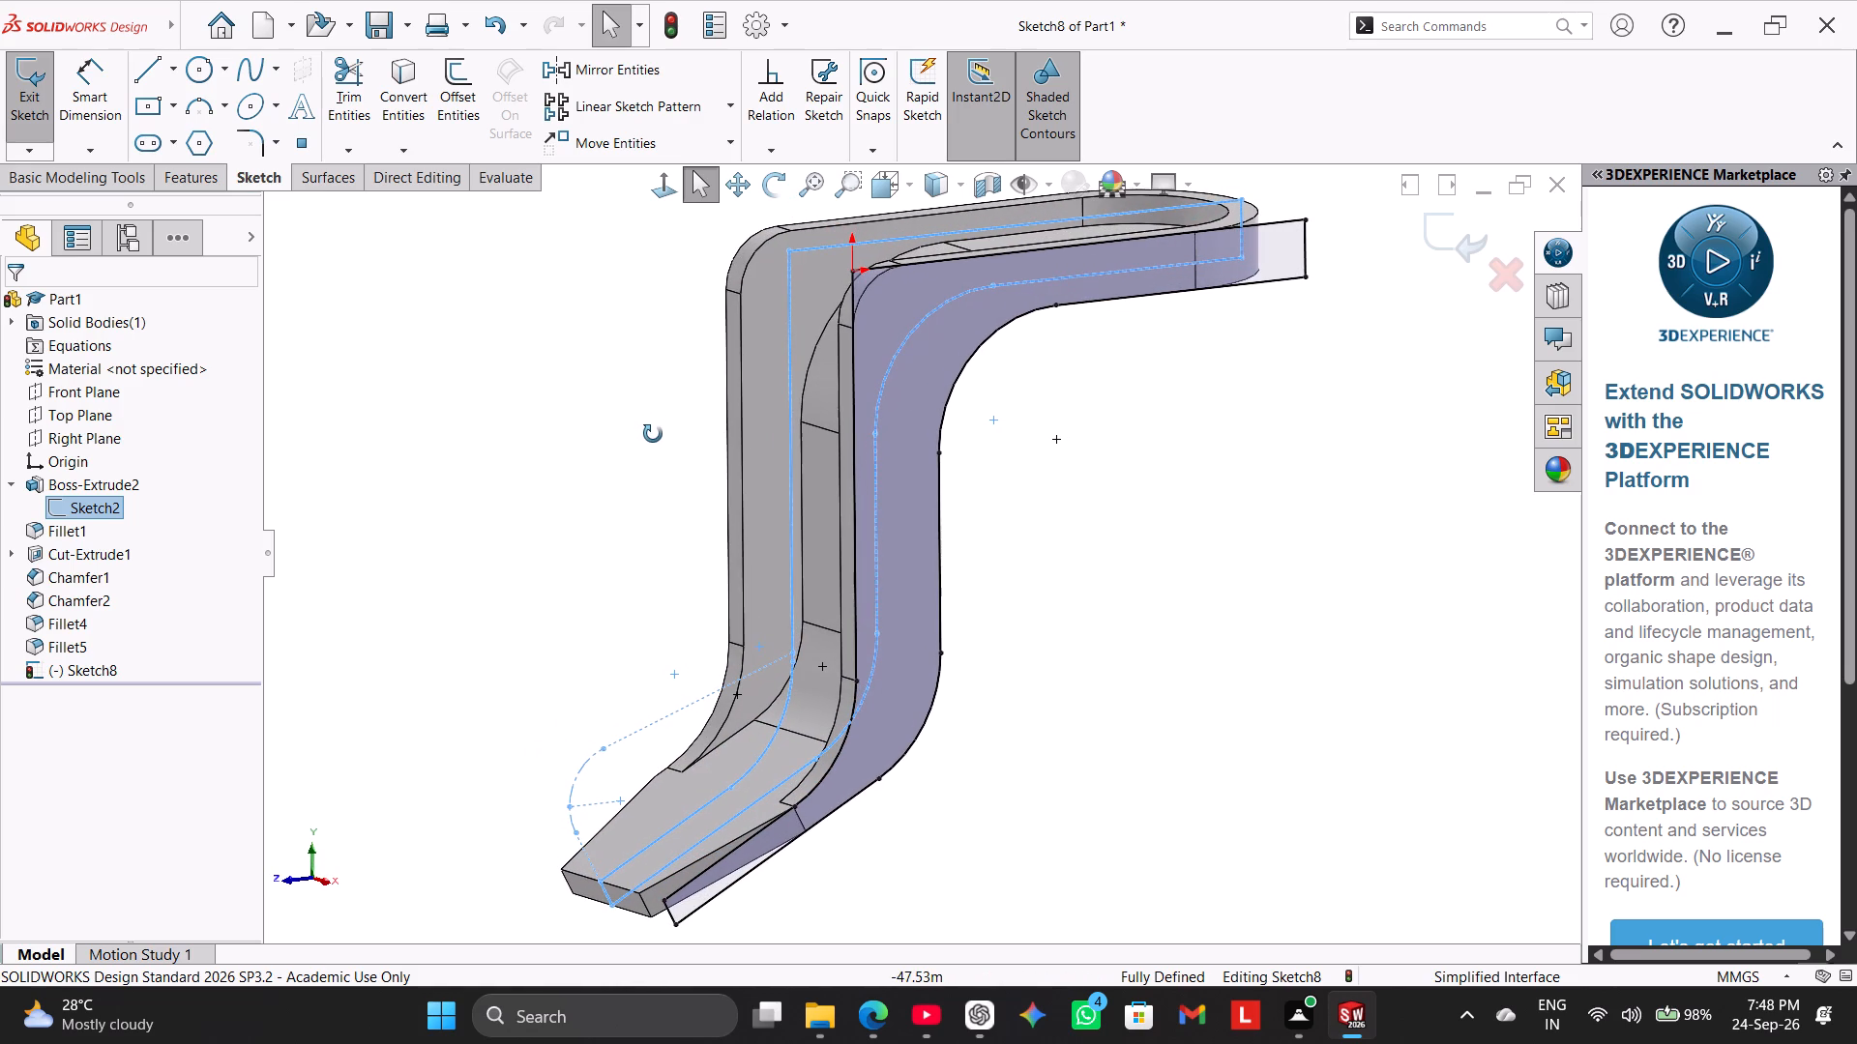
pyautogui.moveTo(653, 434); pyautogui.dragTo(612, 376, button='middle')
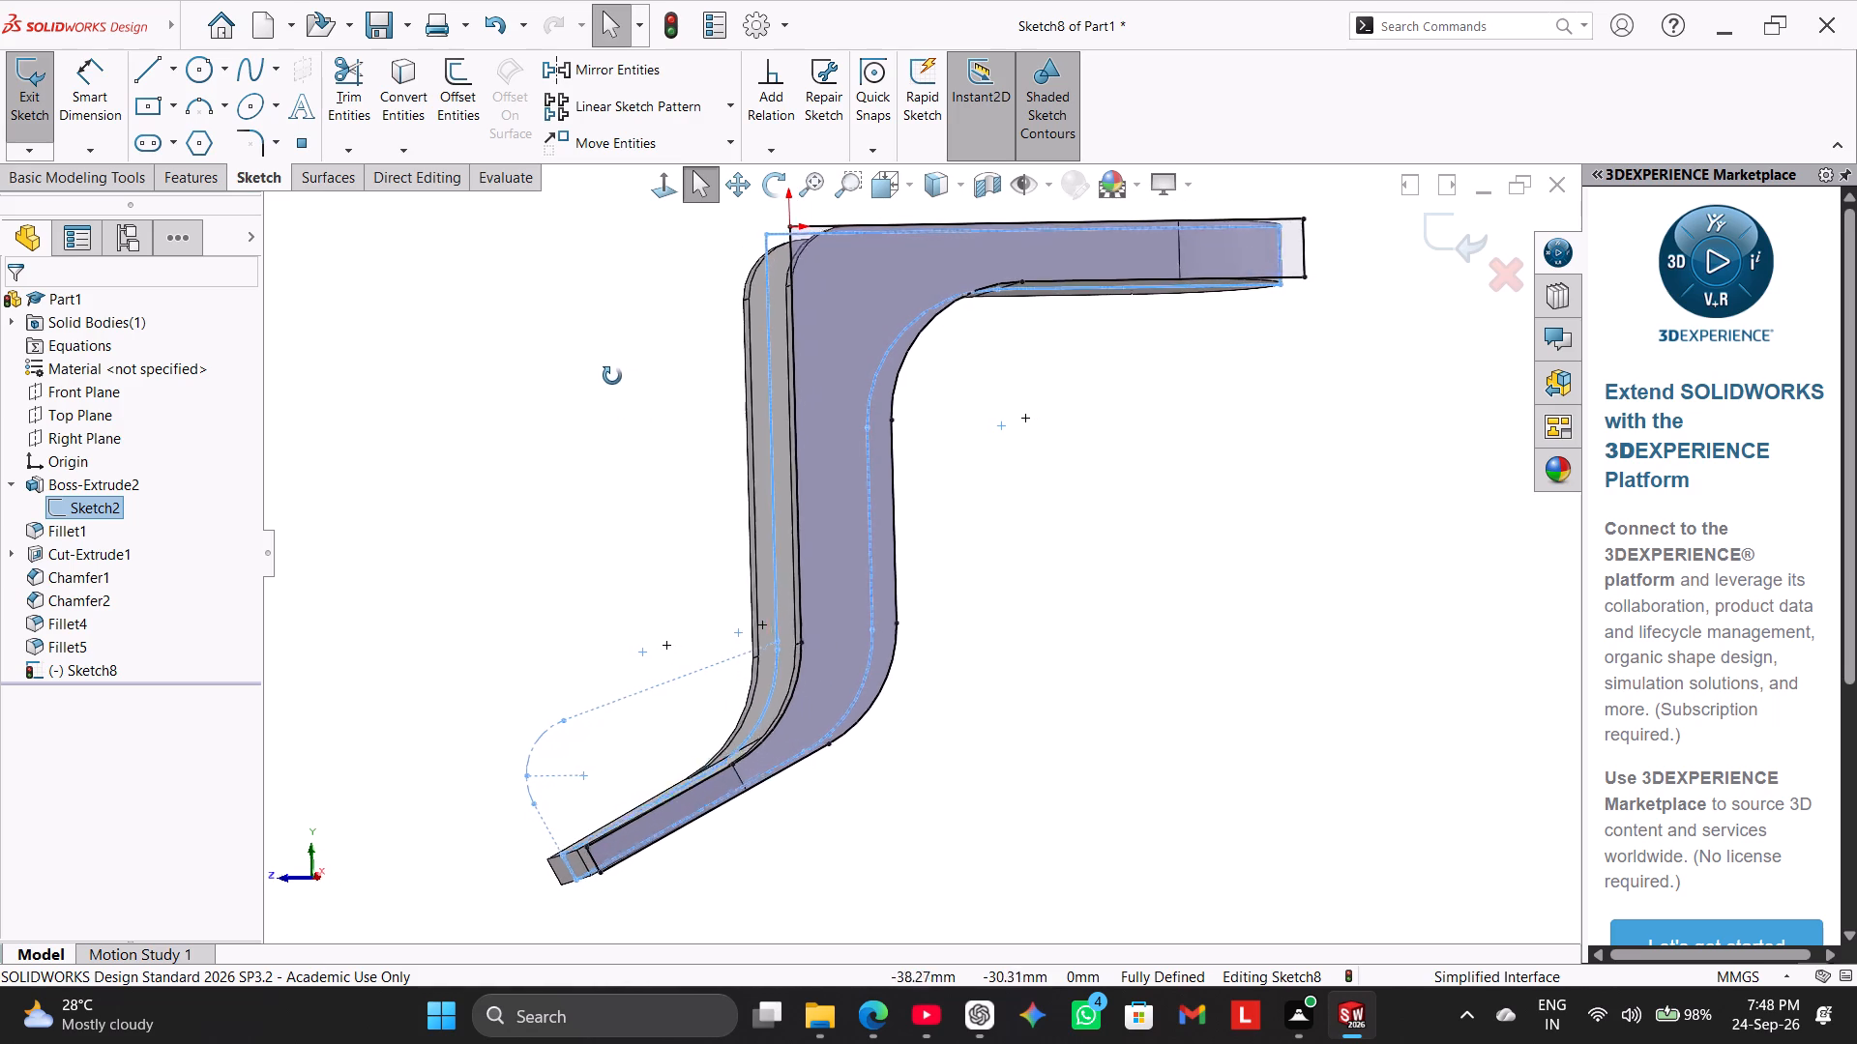
pyautogui.moveTo(612, 376); pyautogui.dragTo(611, 376, button='middle')
pyautogui.click(649, 188)
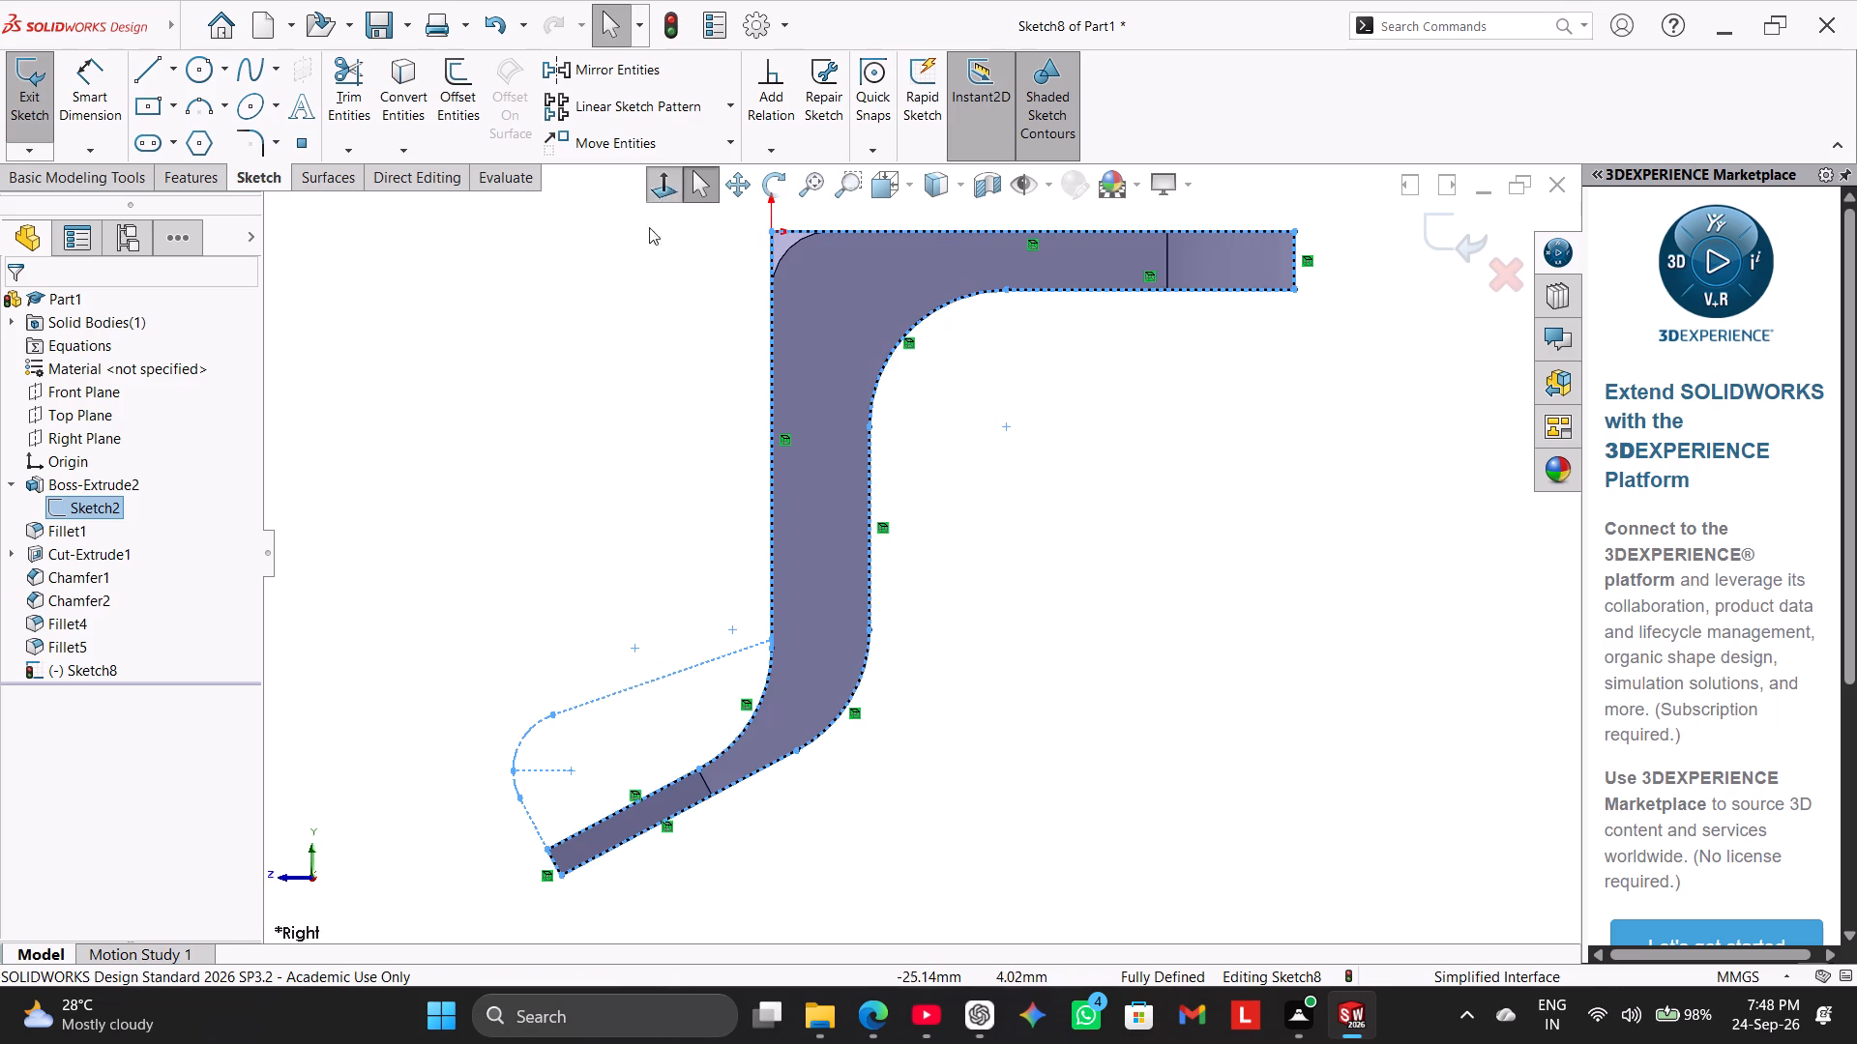
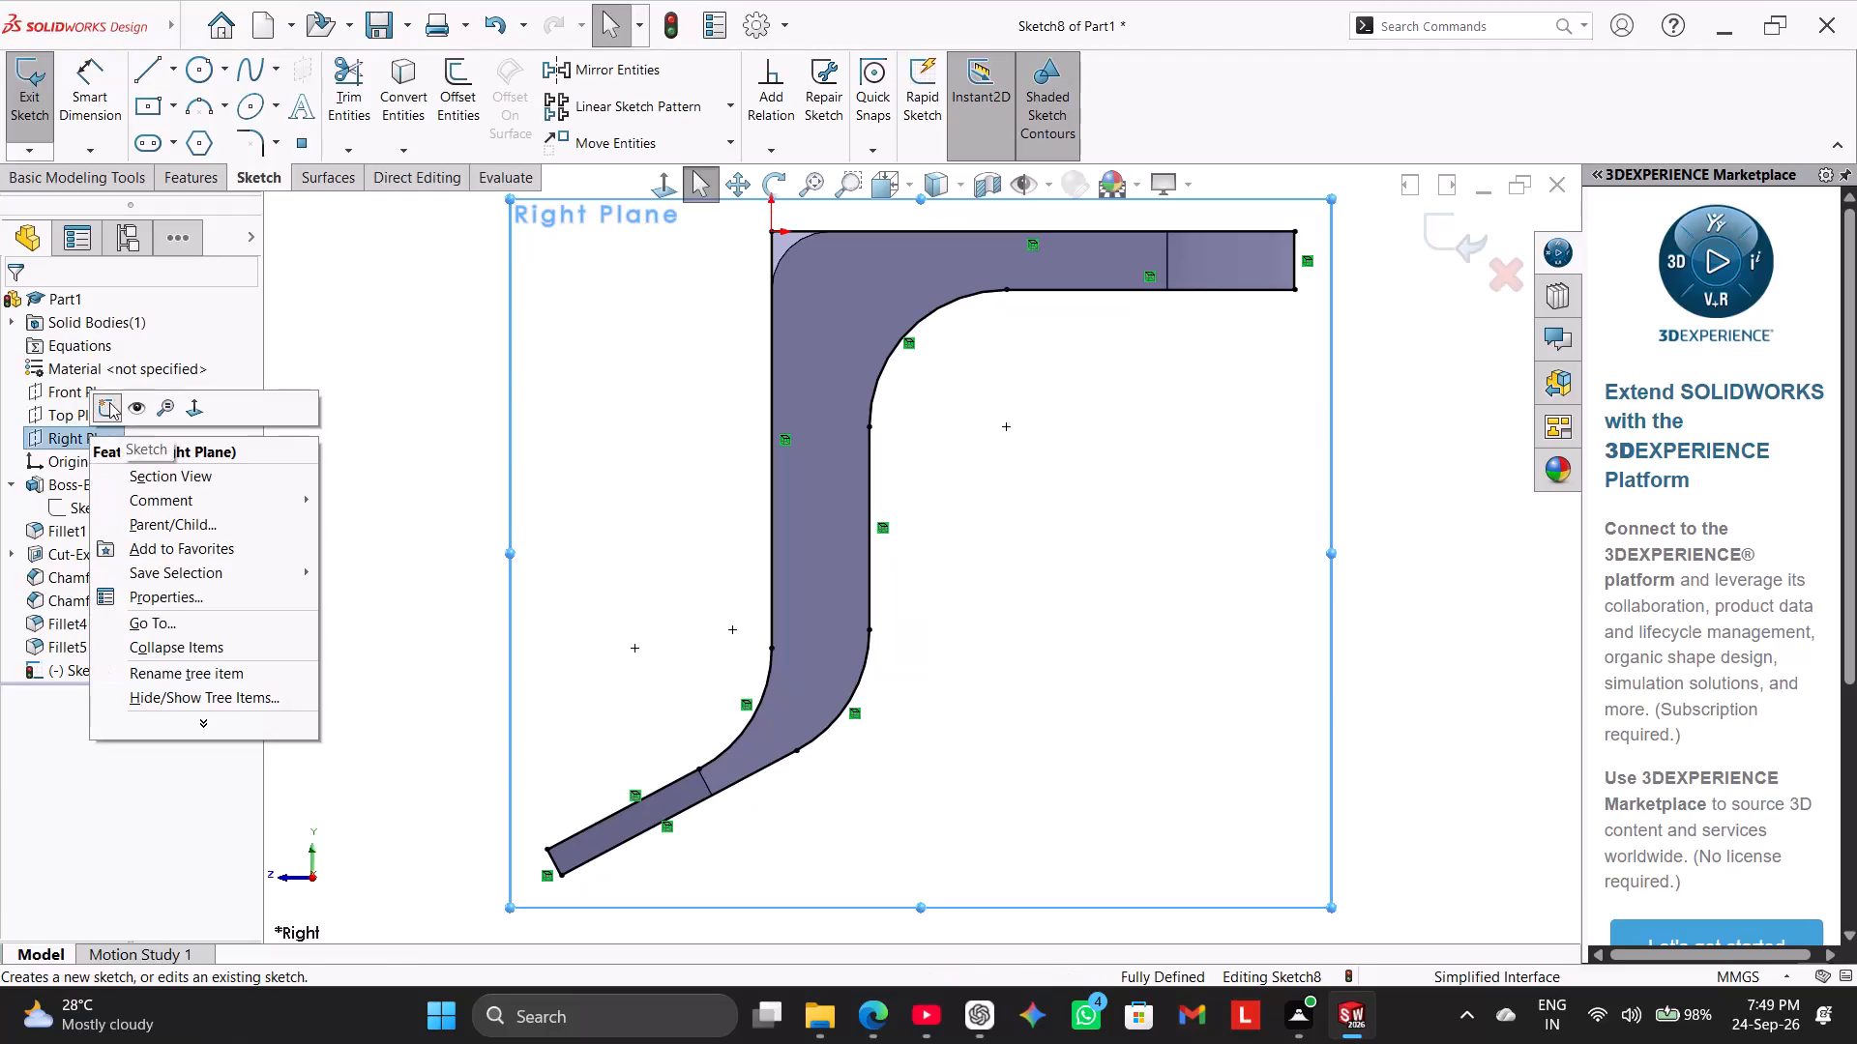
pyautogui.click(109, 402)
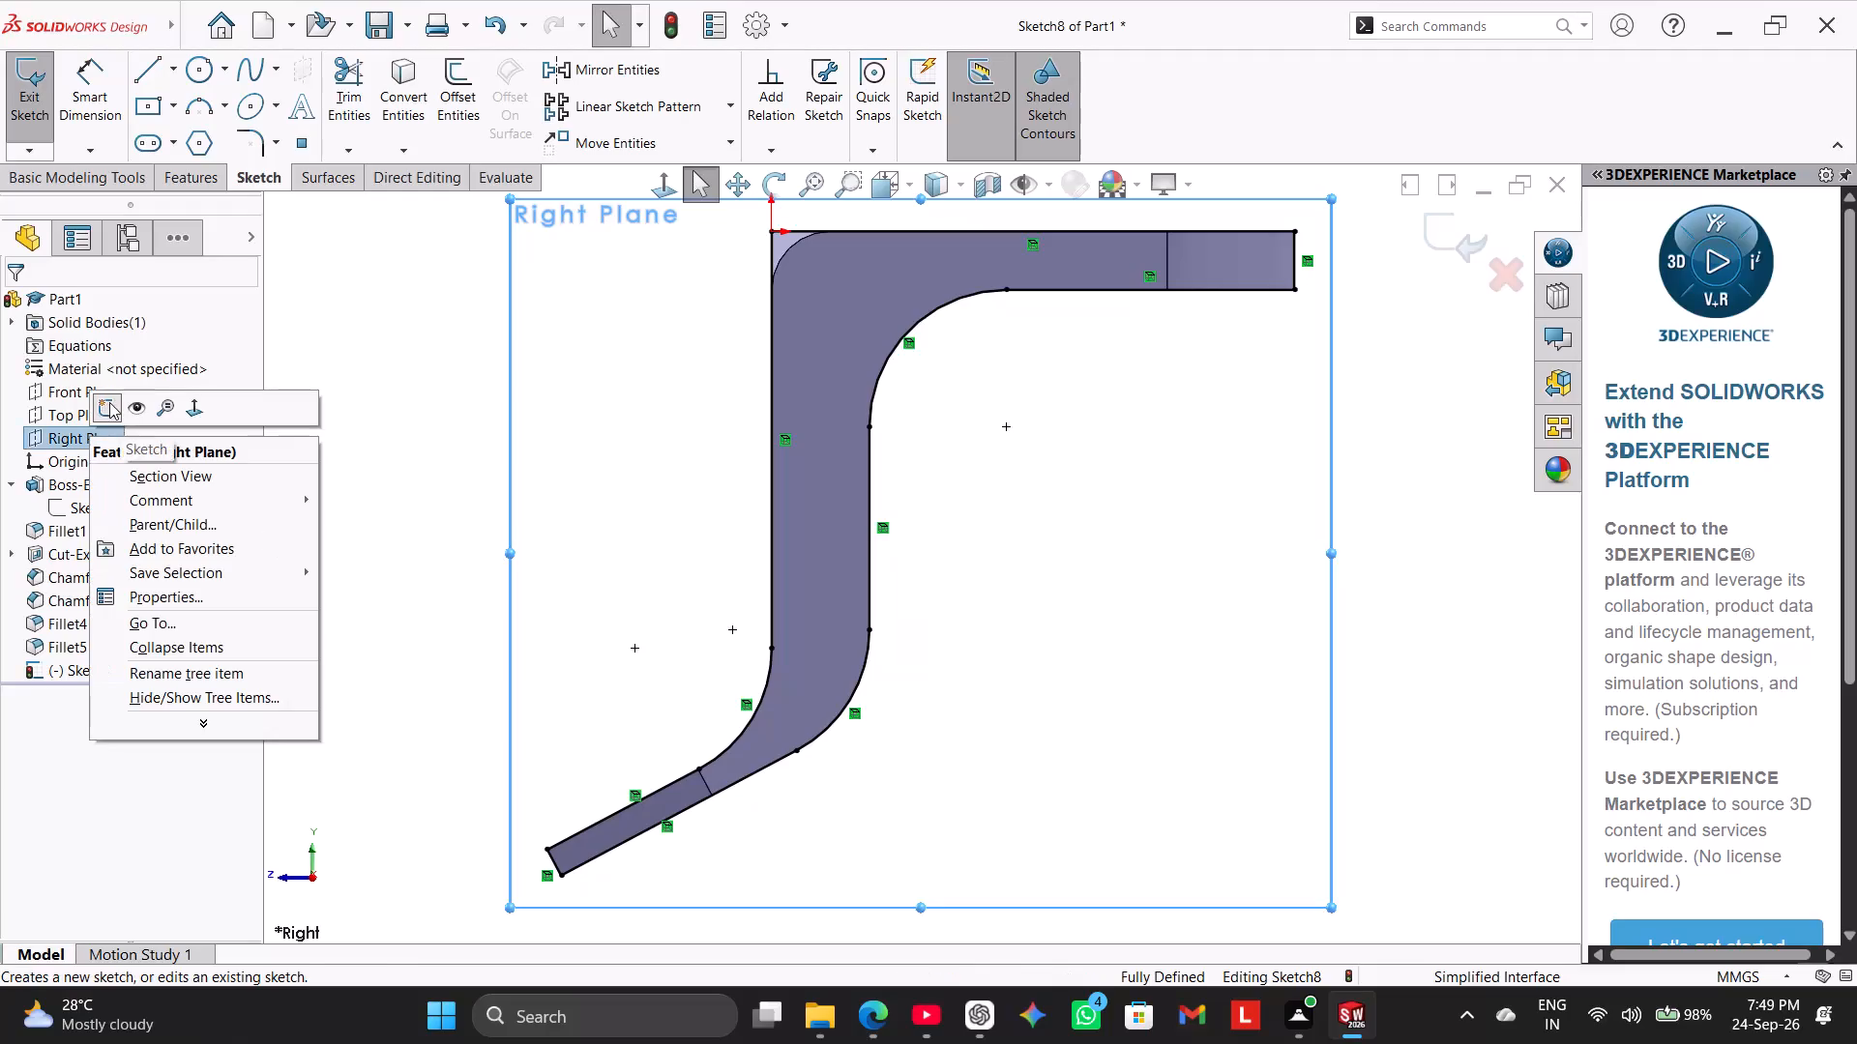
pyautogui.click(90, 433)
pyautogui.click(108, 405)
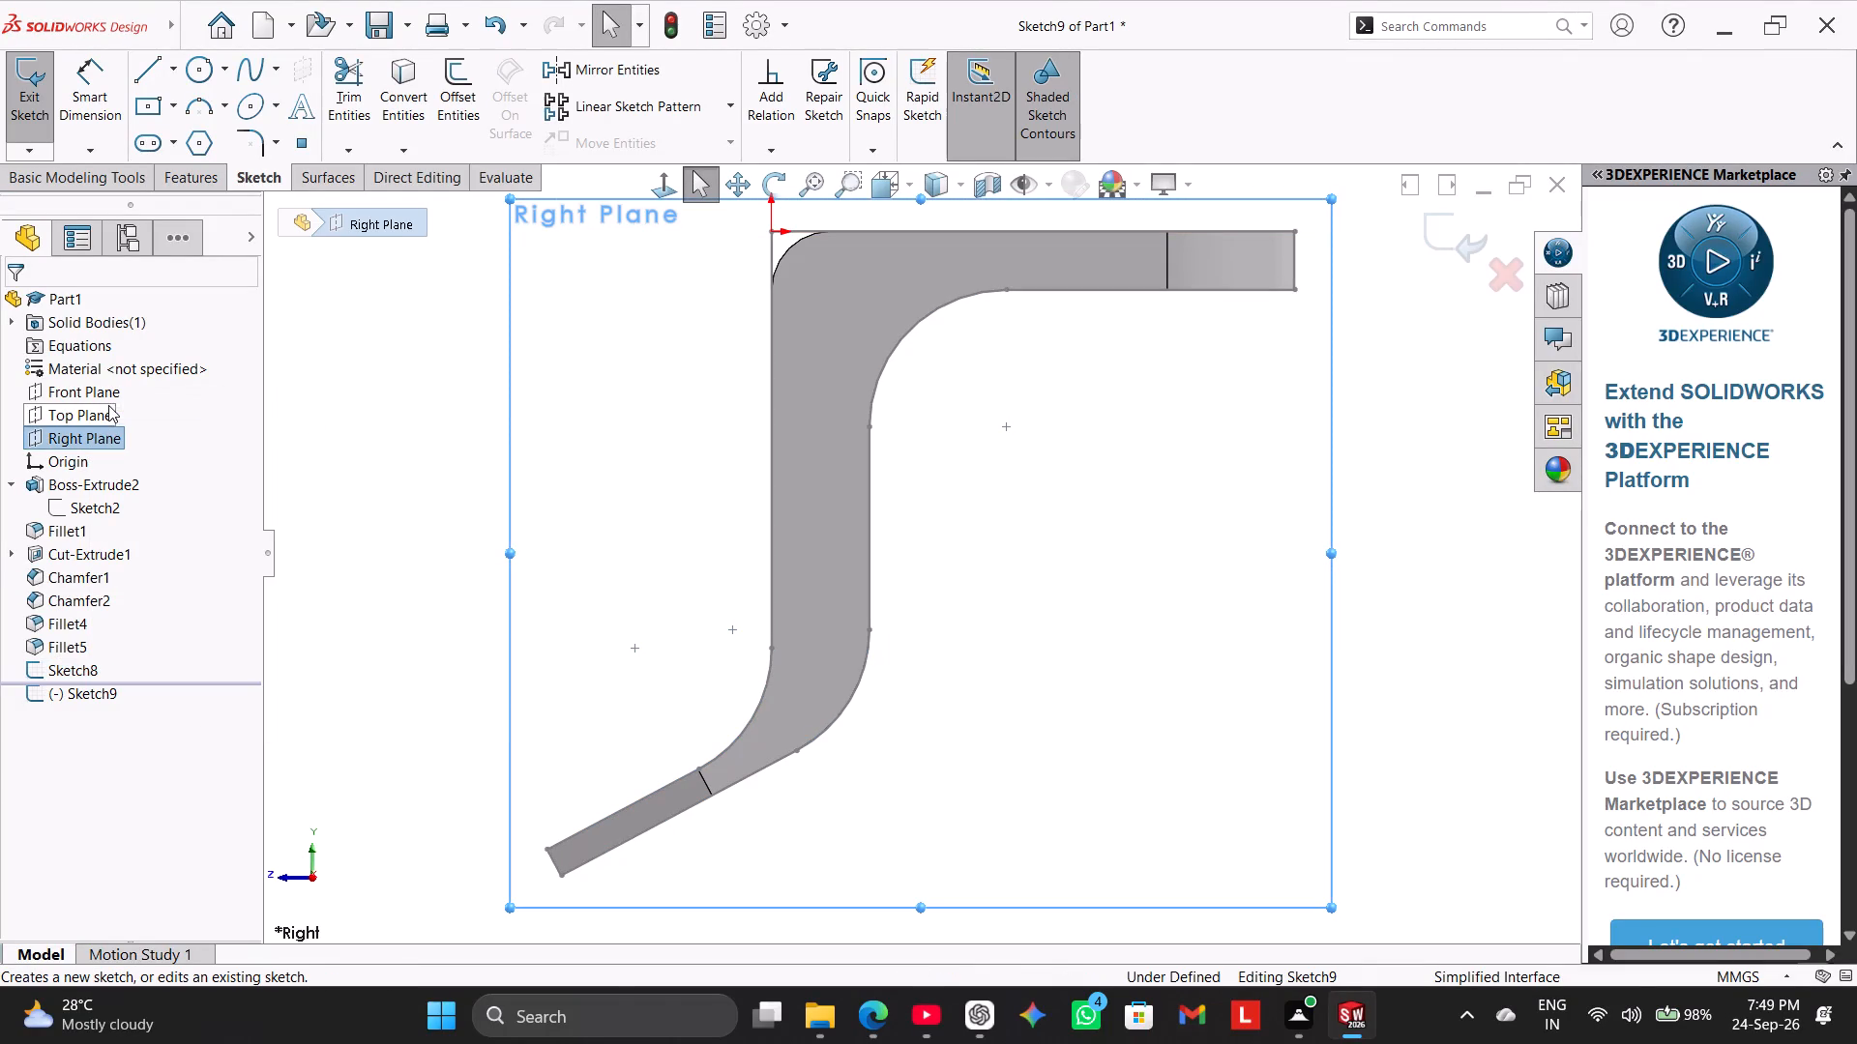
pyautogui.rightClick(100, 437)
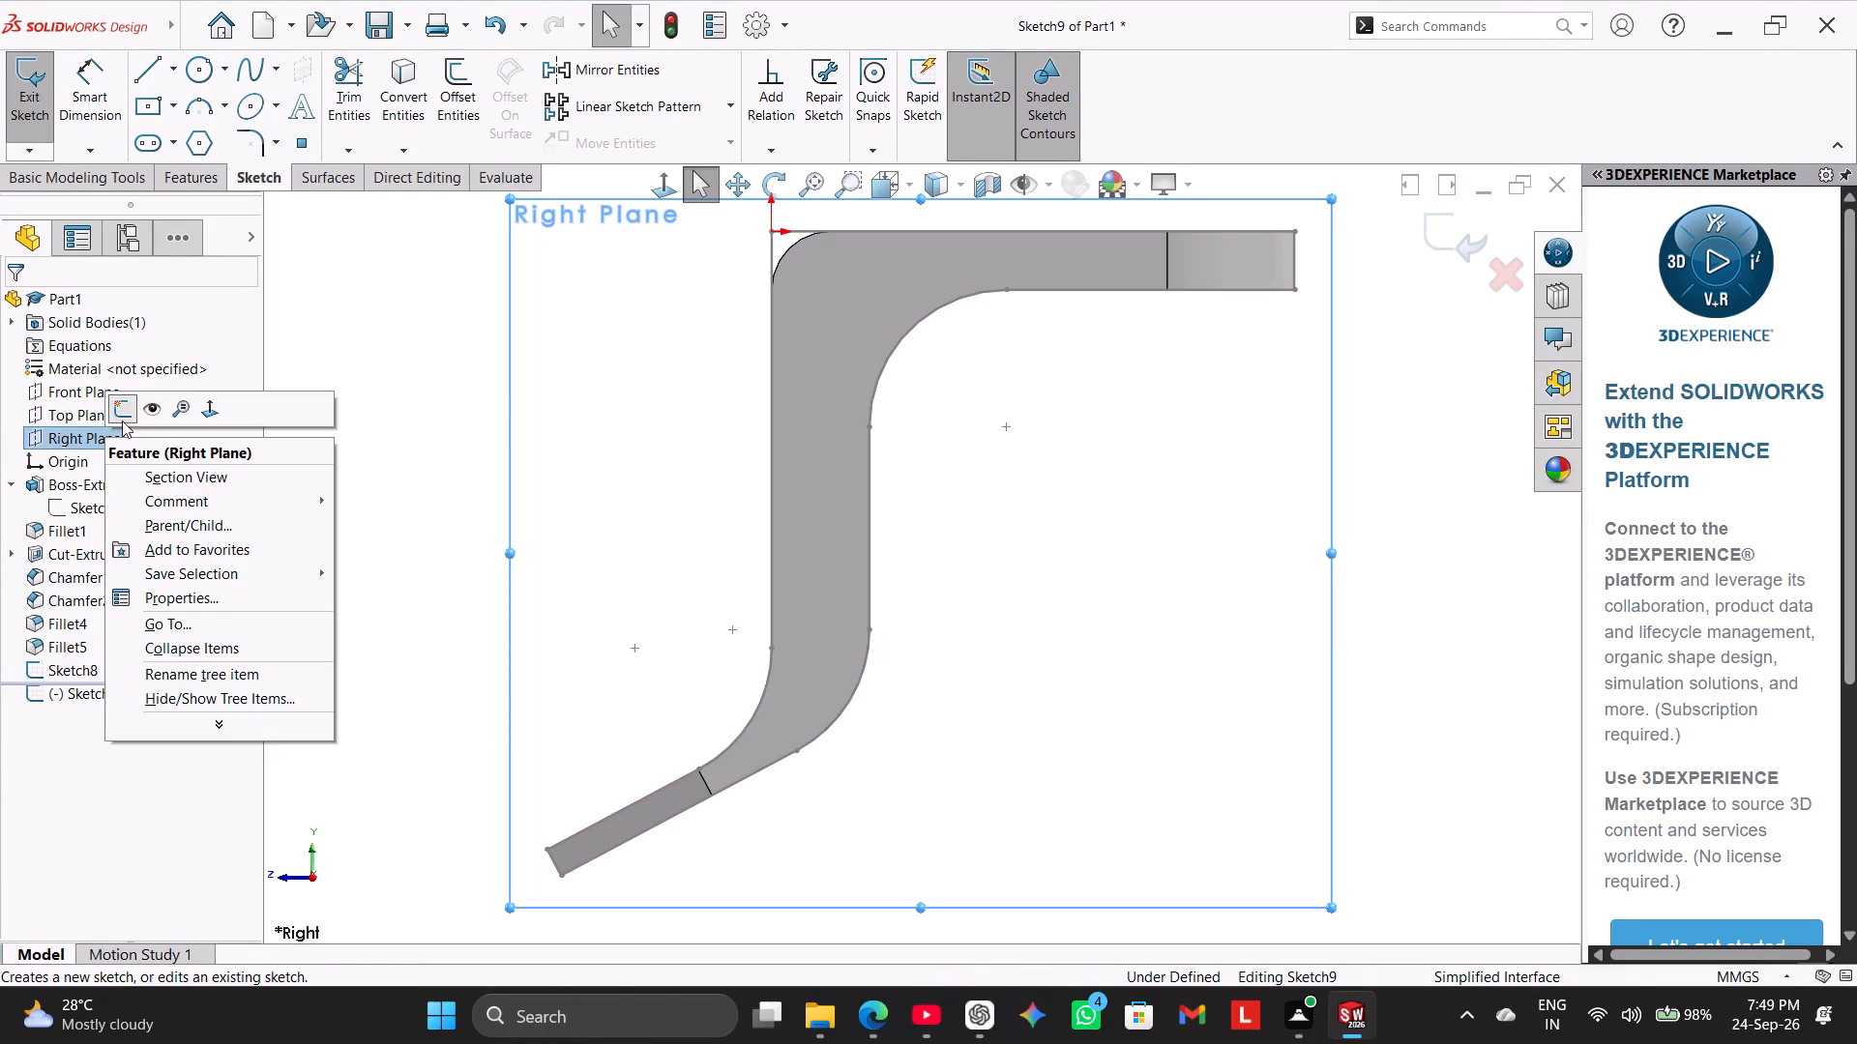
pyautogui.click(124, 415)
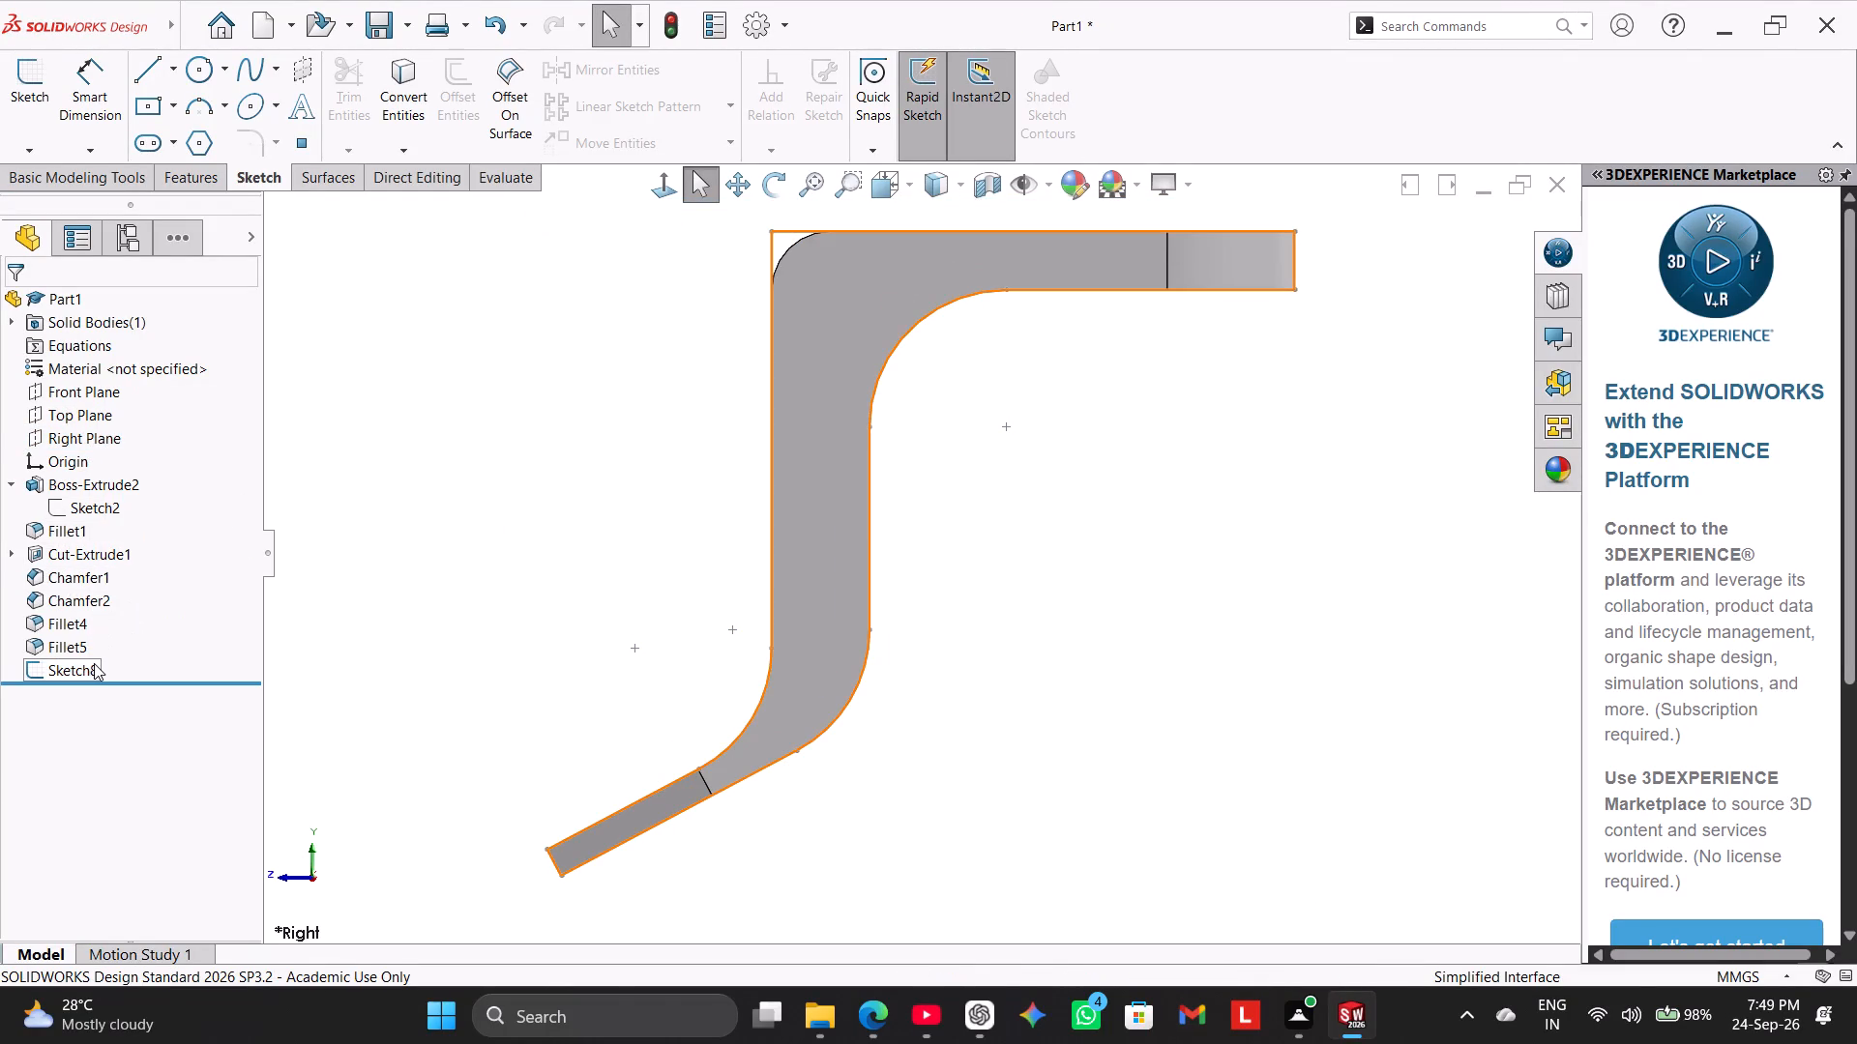
# Reopen Sketch8, examine its converted profile against the bracket at an angle, and exit the sketch.
pyautogui.click(94, 663)
pyautogui.click(112, 607)
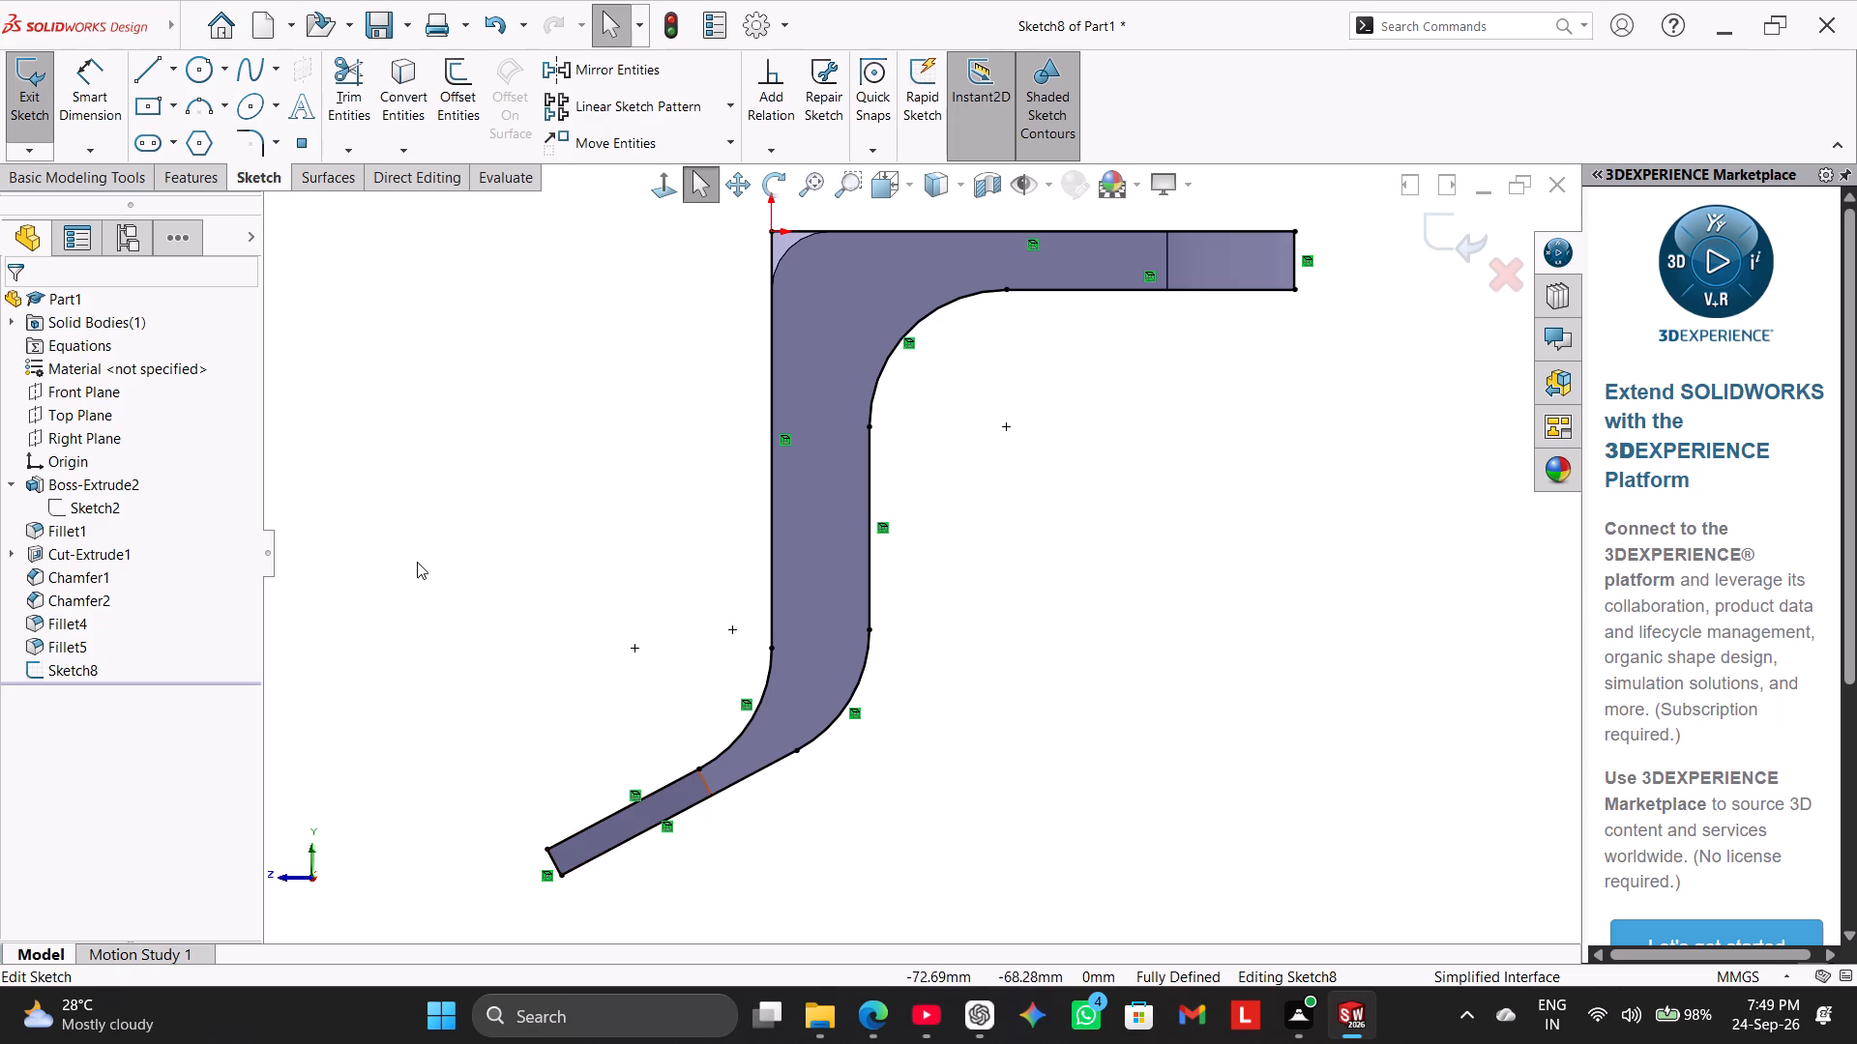
pyautogui.click(424, 552)
pyautogui.moveTo(560, 465); pyautogui.dragTo(599, 518, button='middle')
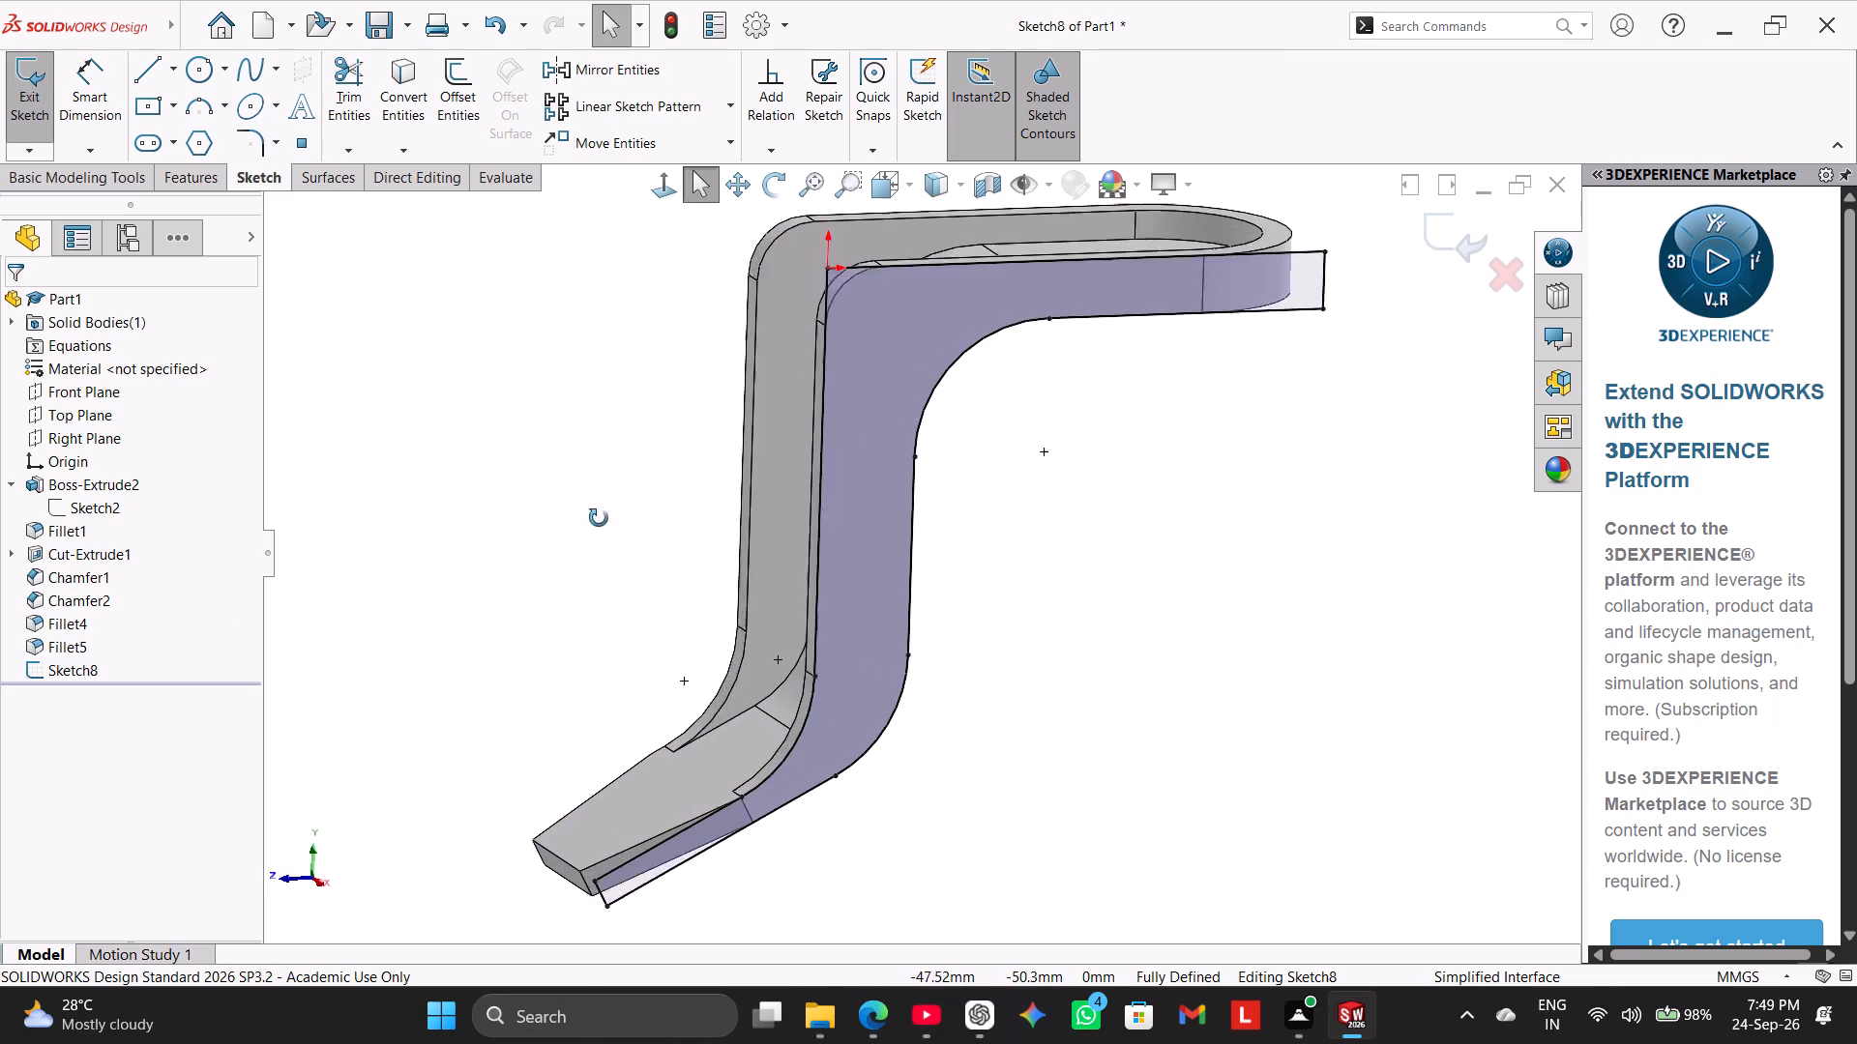
pyautogui.moveTo(599, 518); pyautogui.dragTo(614, 538, button='middle')
pyautogui.click(25, 103)
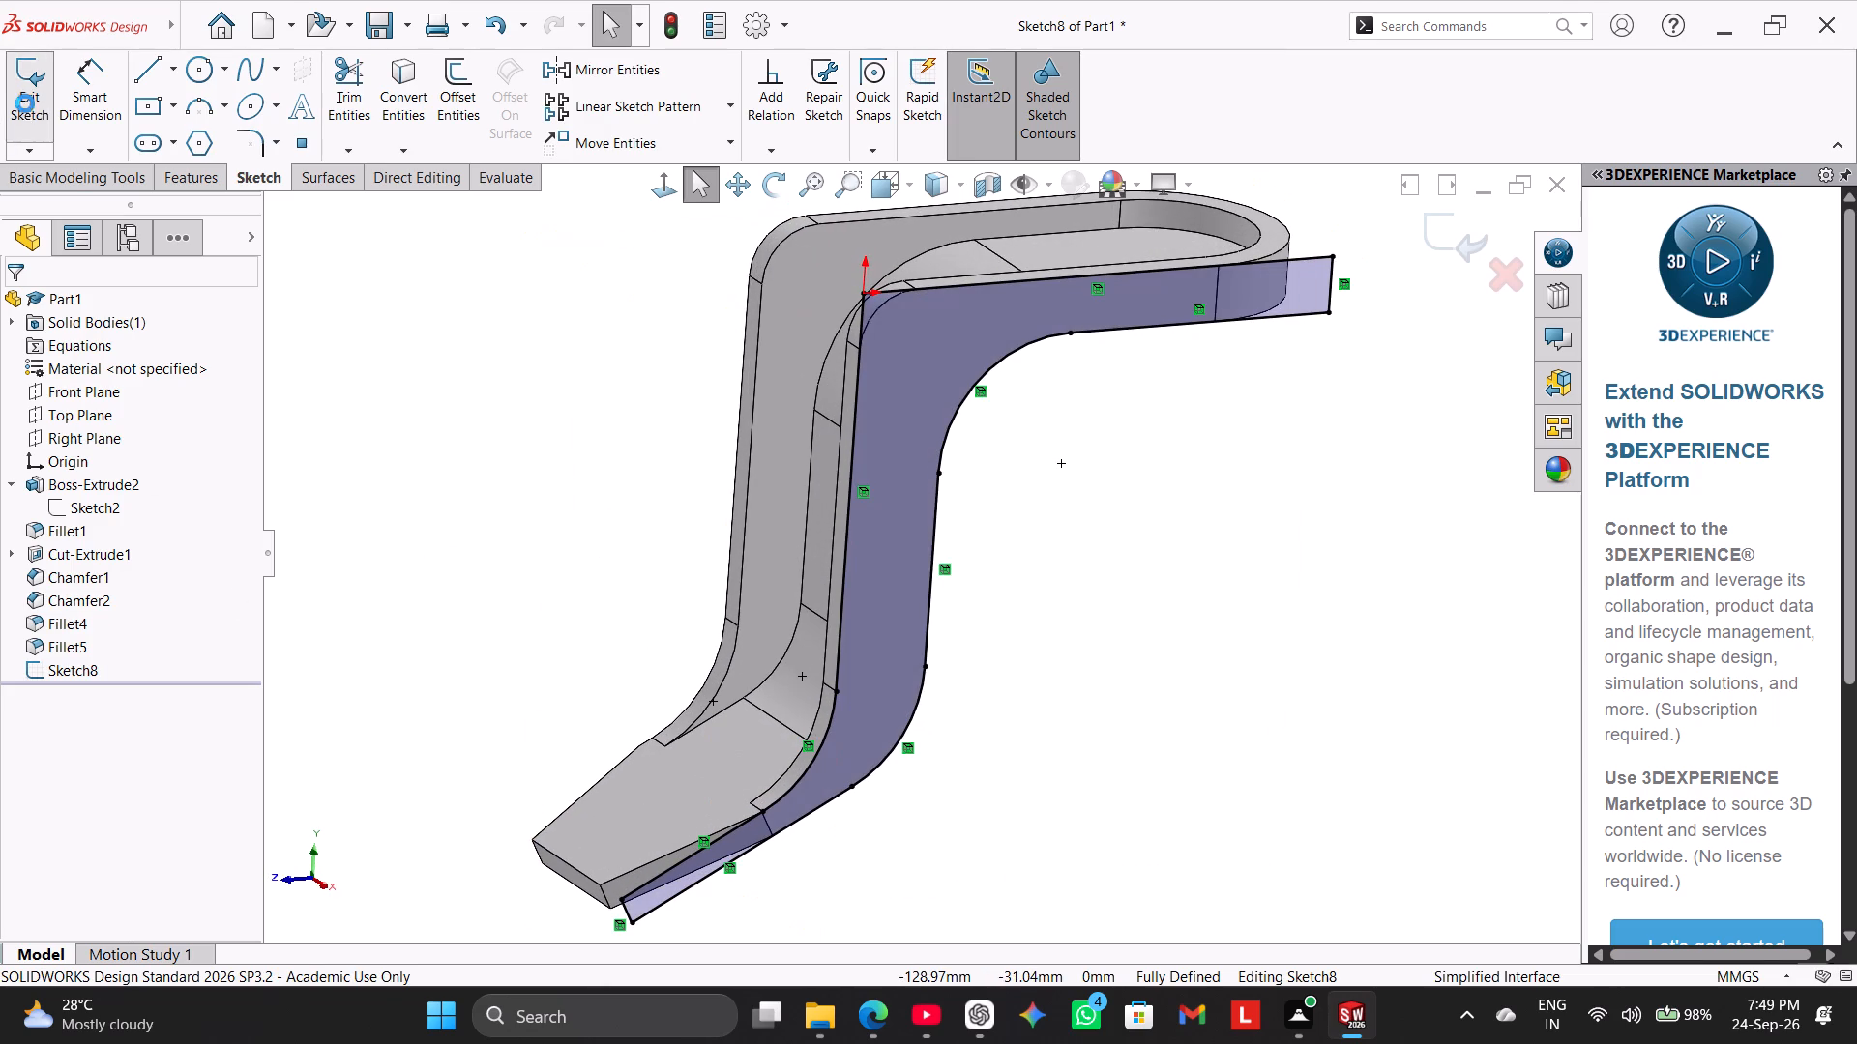
pyautogui.click(318, 532)
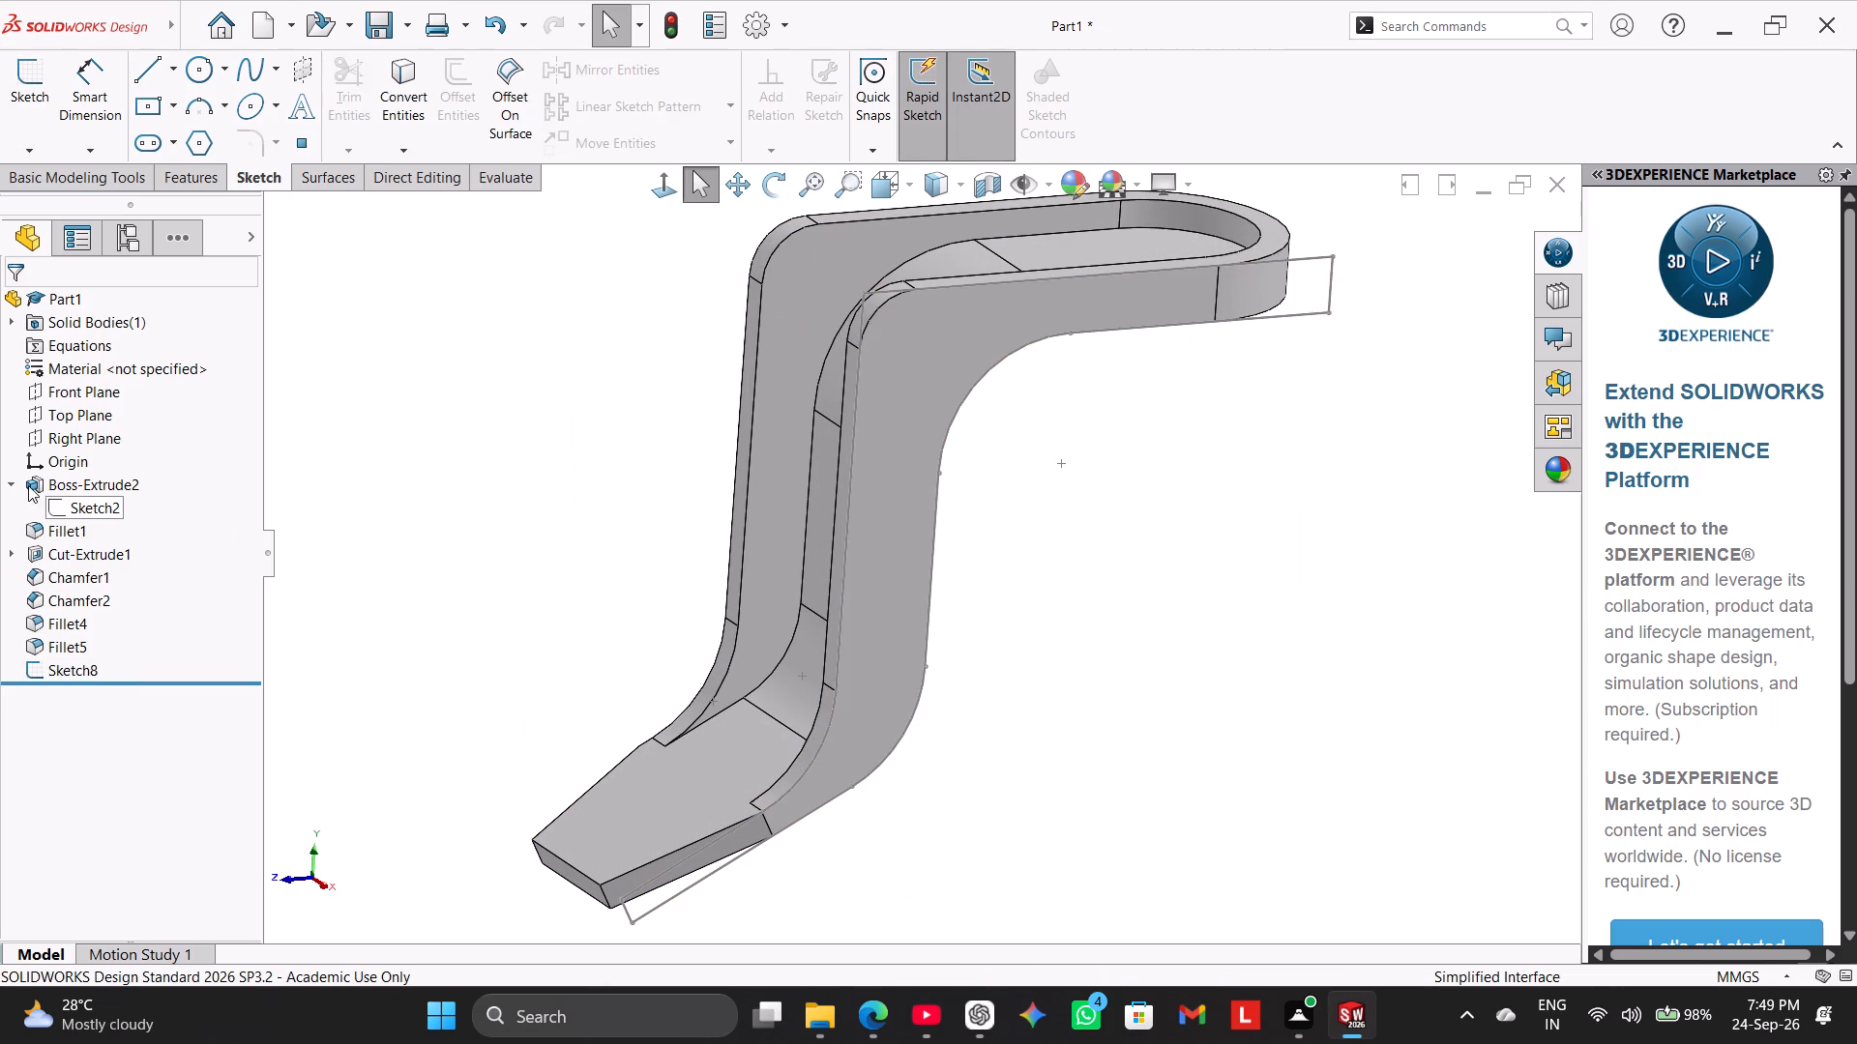
# Start a new sketch on the Right Plane and face it straight on.
pyautogui.click(63, 437)
pyautogui.click(81, 411)
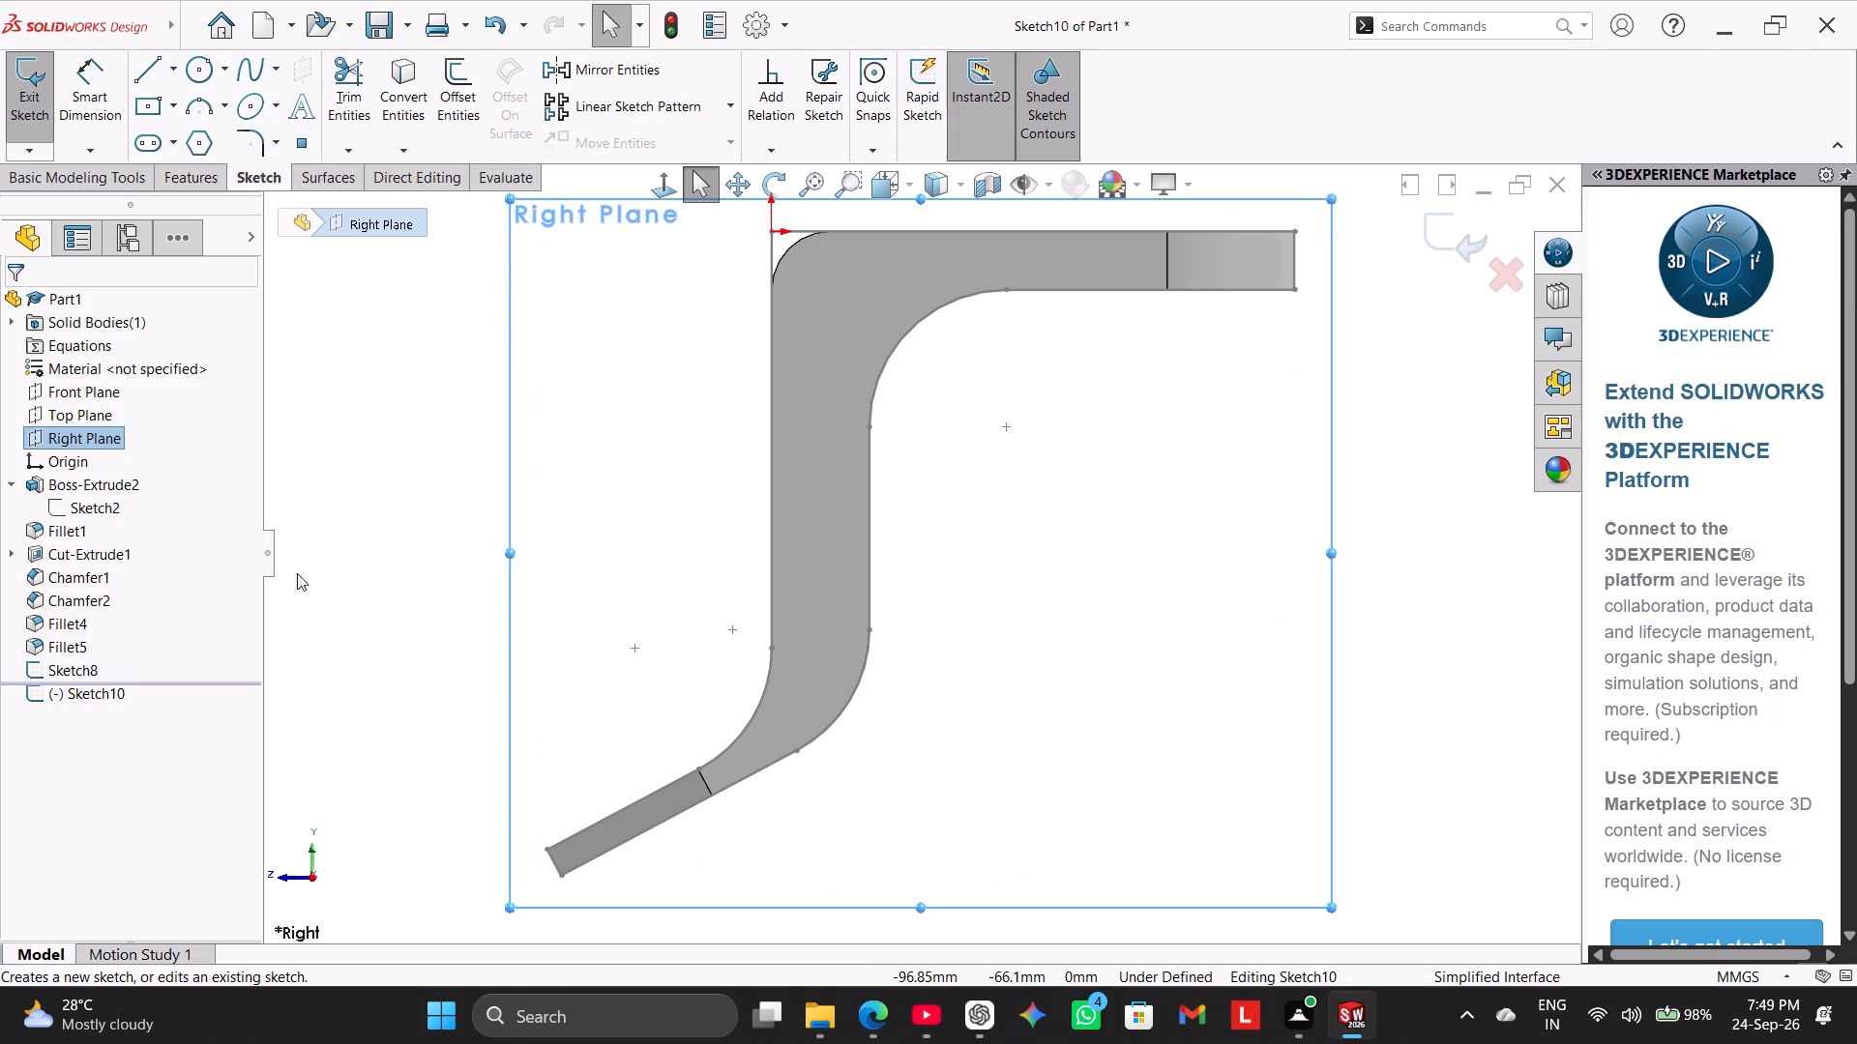
pyautogui.moveTo(678, 472); pyautogui.dragTo(772, 598, button='middle')
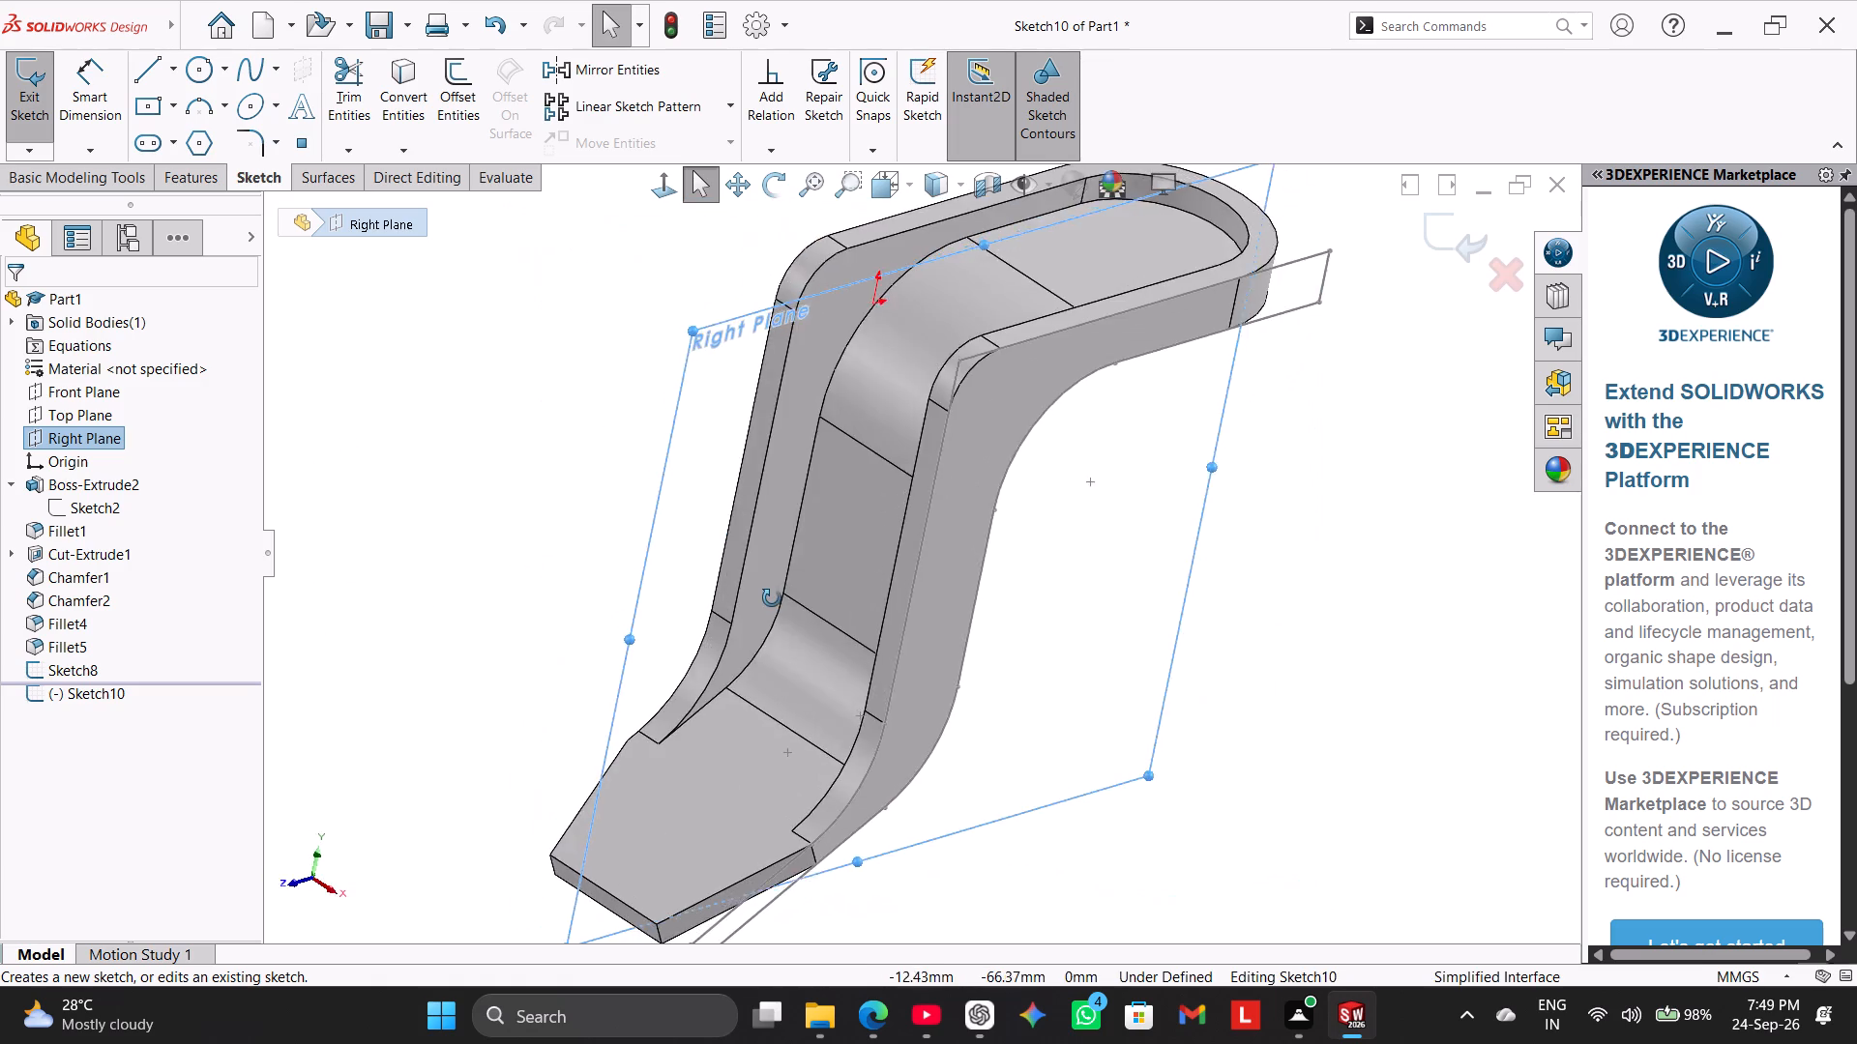
pyautogui.moveTo(772, 598); pyautogui.dragTo(688, 501, button='middle')
pyautogui.moveTo(665, 487); pyautogui.dragTo(743, 532, button='middle')
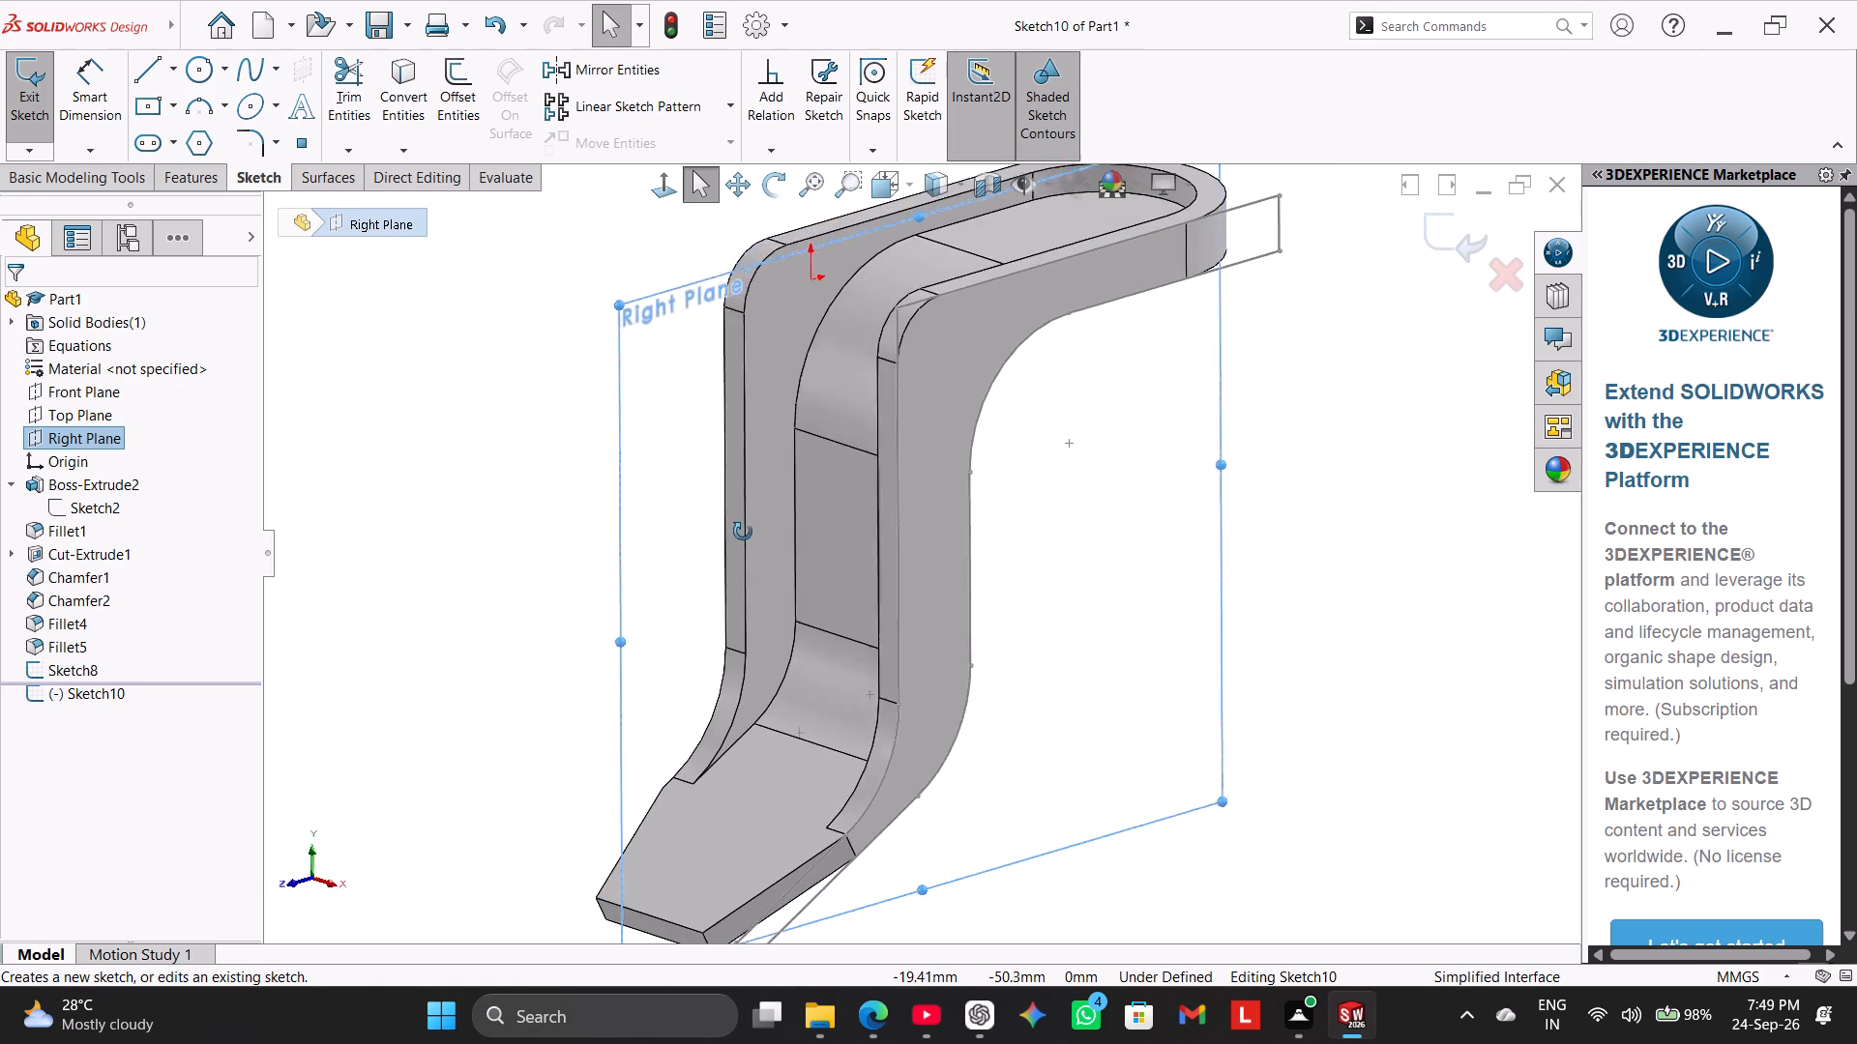
pyautogui.moveTo(743, 532); pyautogui.dragTo(705, 475, button='middle')
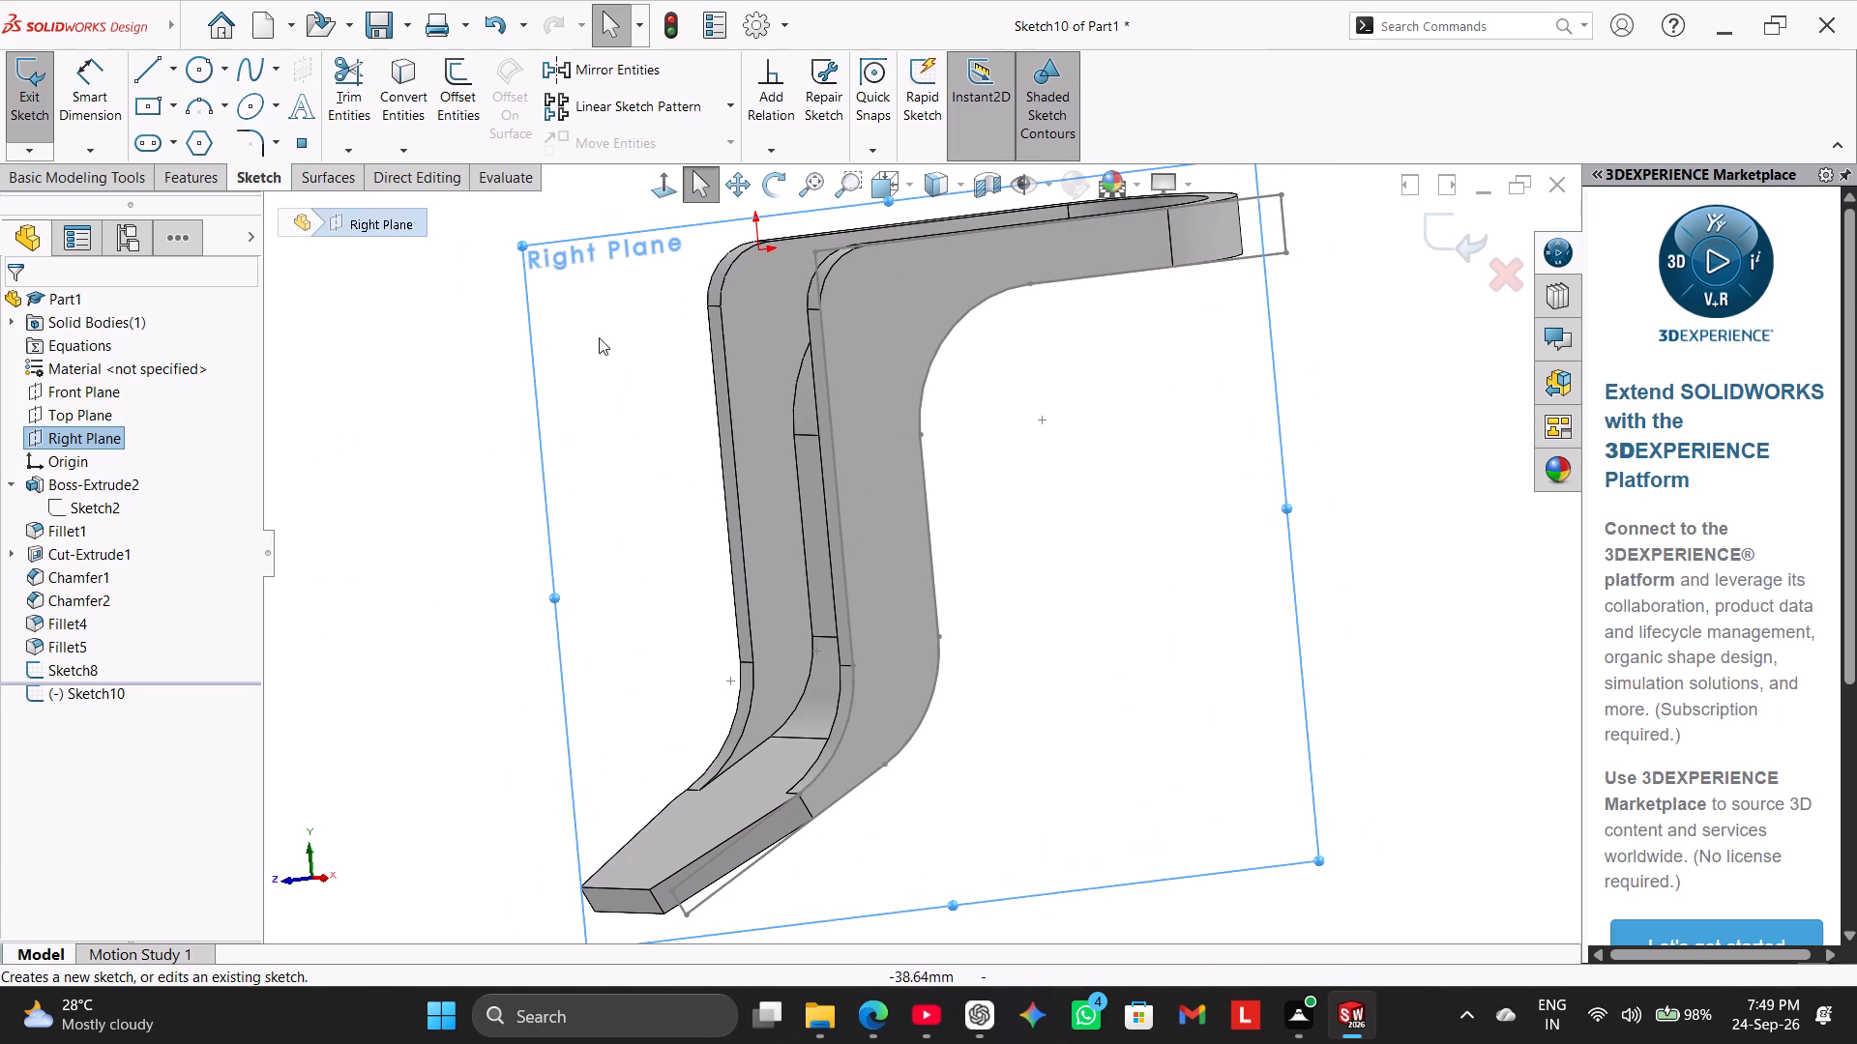
pyautogui.click(650, 183)
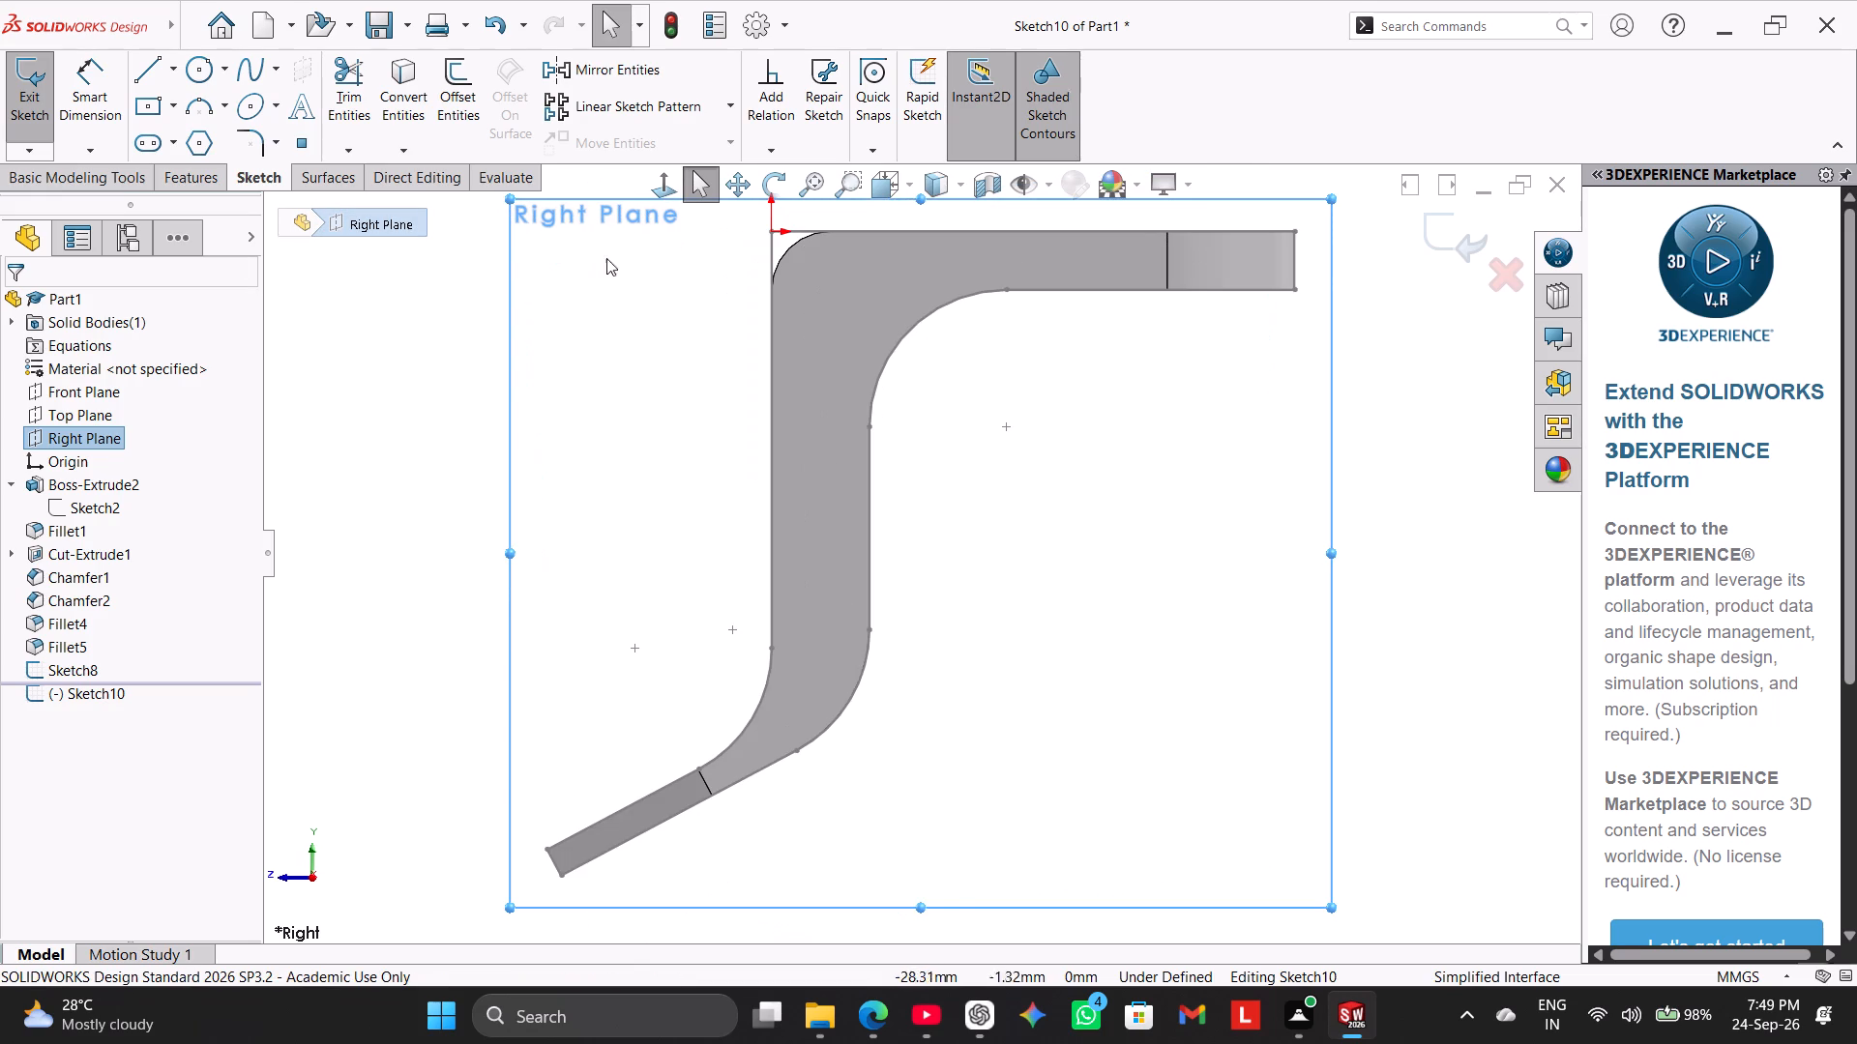
# Hide Sketch8 and show Sketch2 under Boss-Extrude2 so its dashed construction outline can be referenced.
pyautogui.rightClick(83, 659)
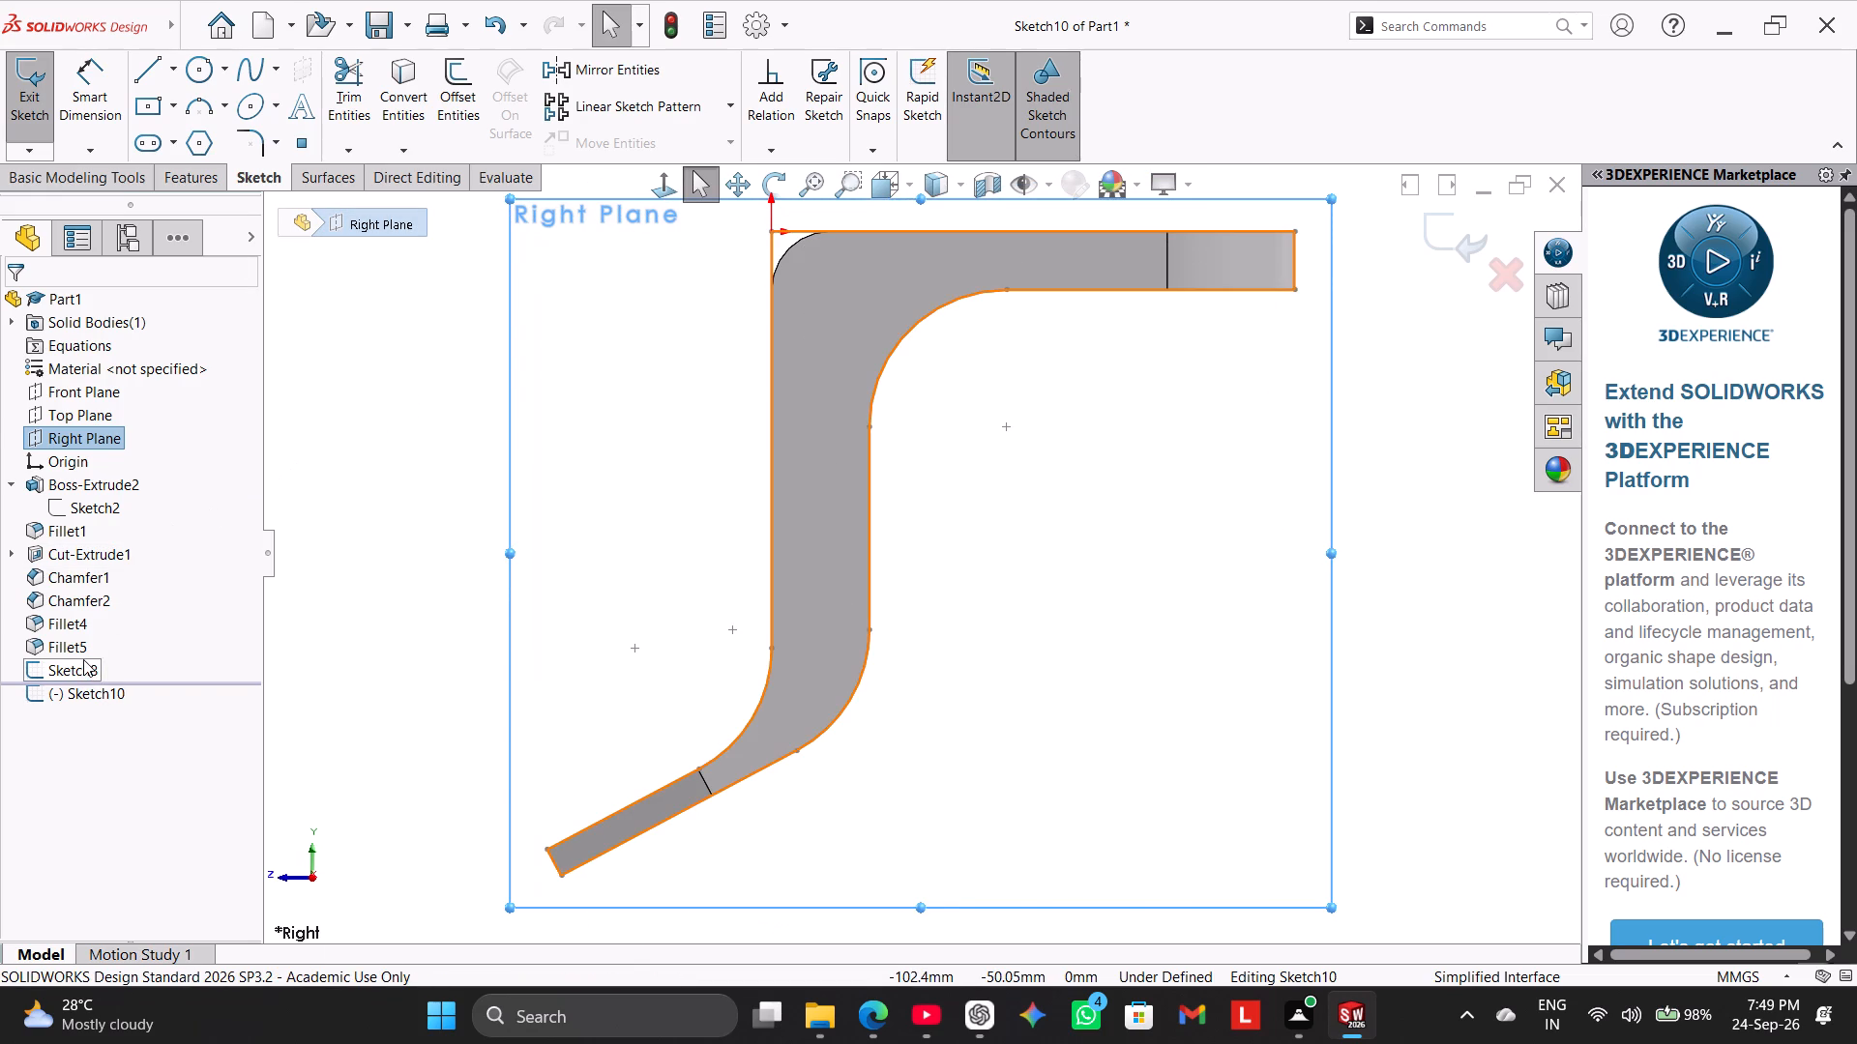
pyautogui.click(103, 631)
pyautogui.click(432, 516)
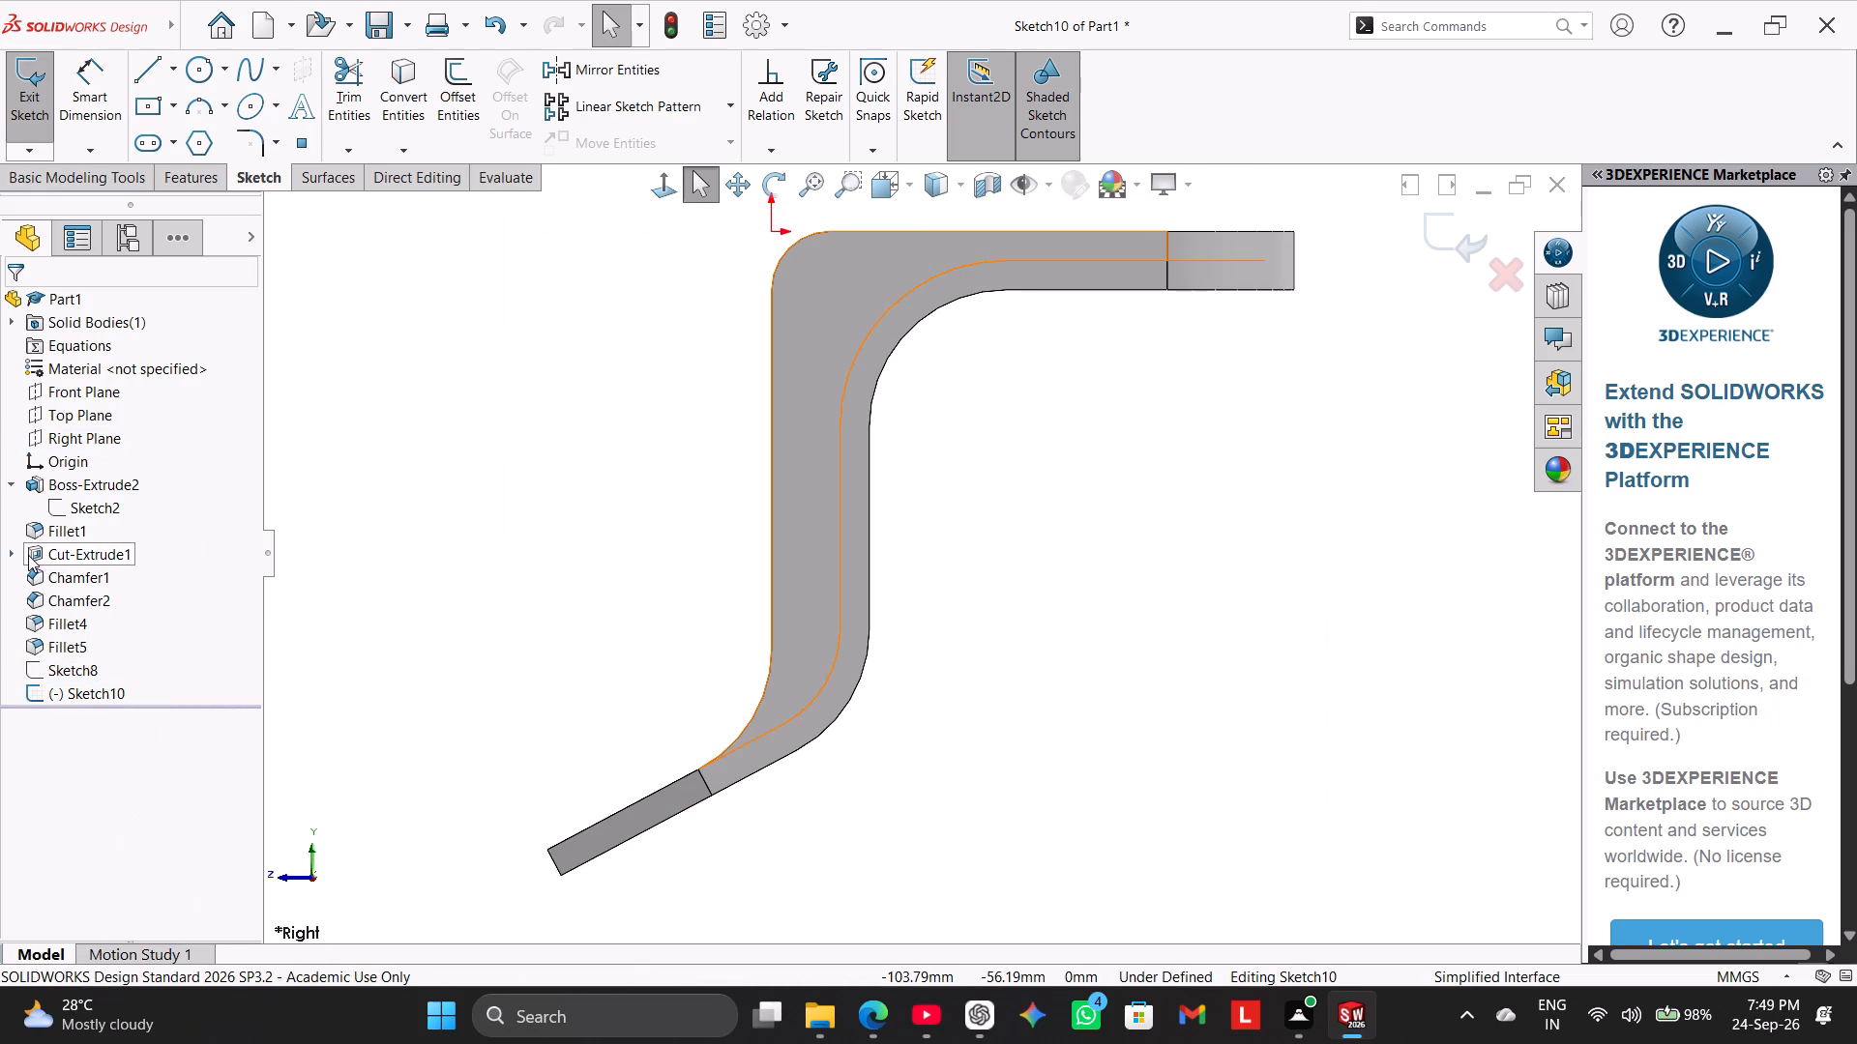
pyautogui.rightClick(69, 503)
pyautogui.click(84, 475)
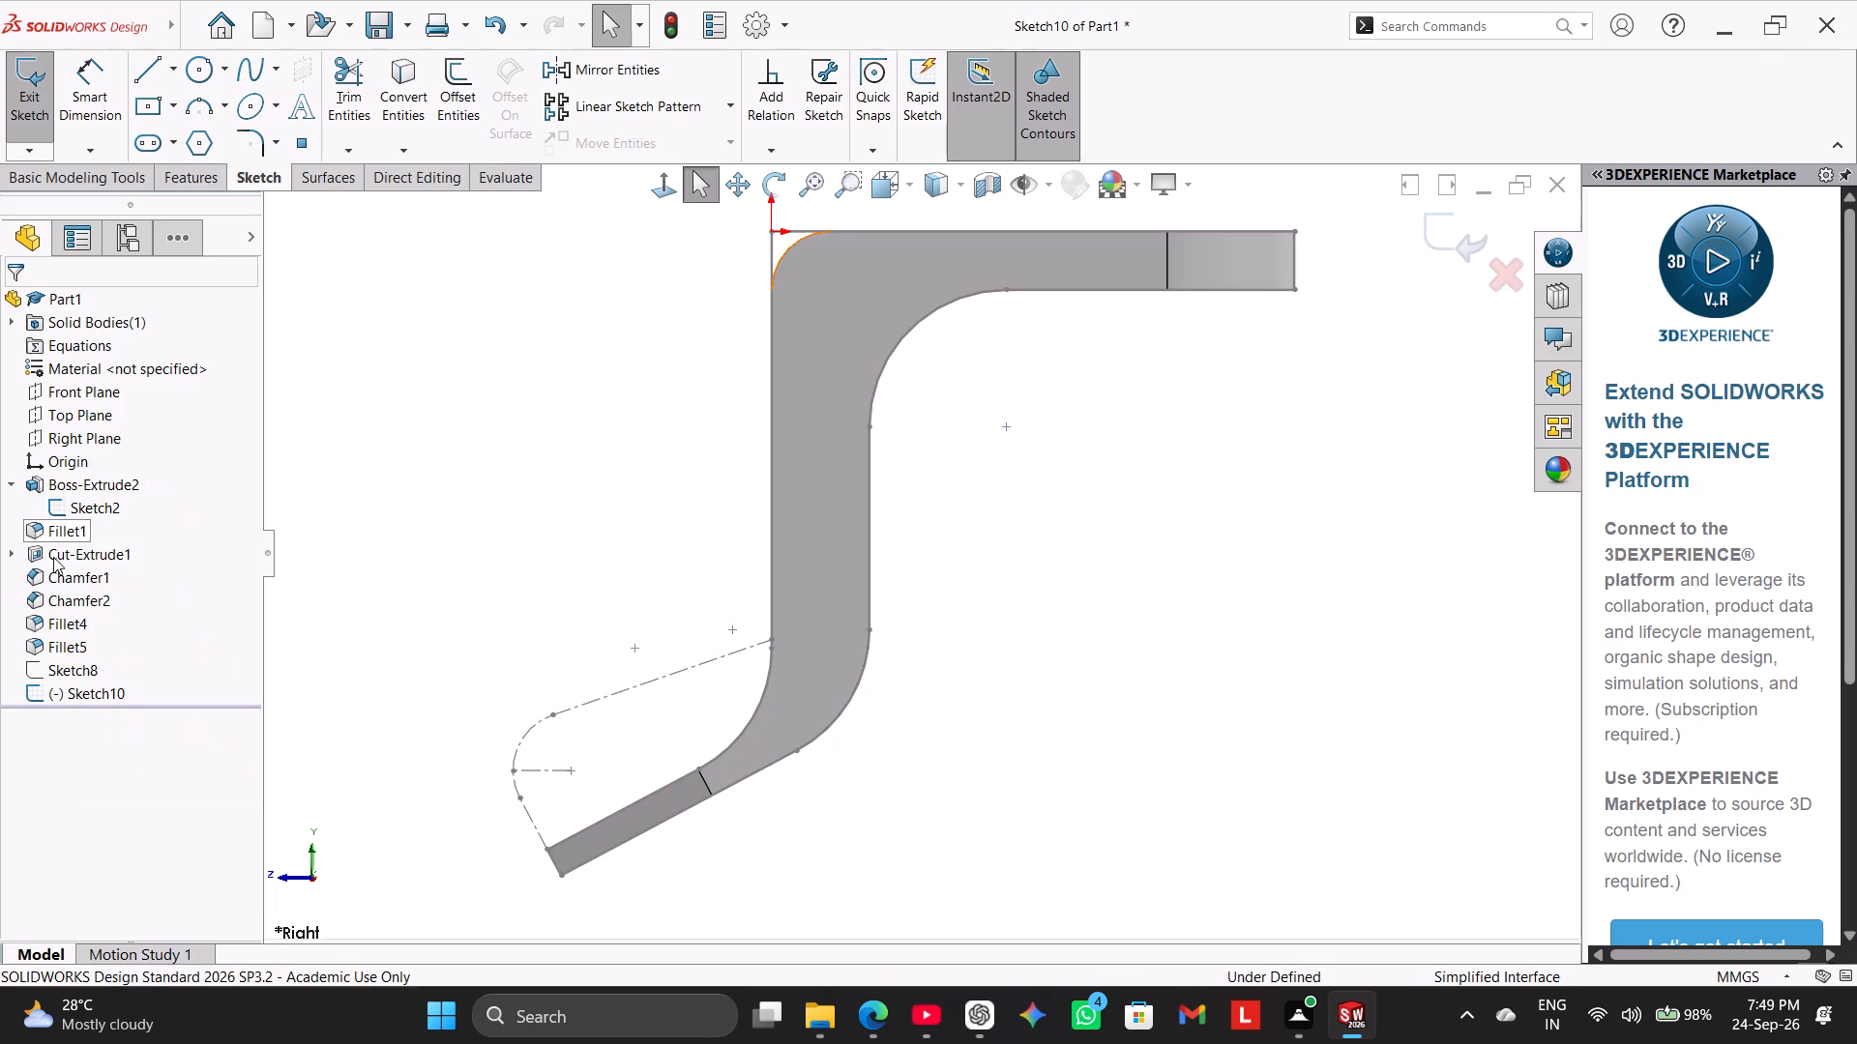
pyautogui.click(16, 554)
pyautogui.click(16, 554)
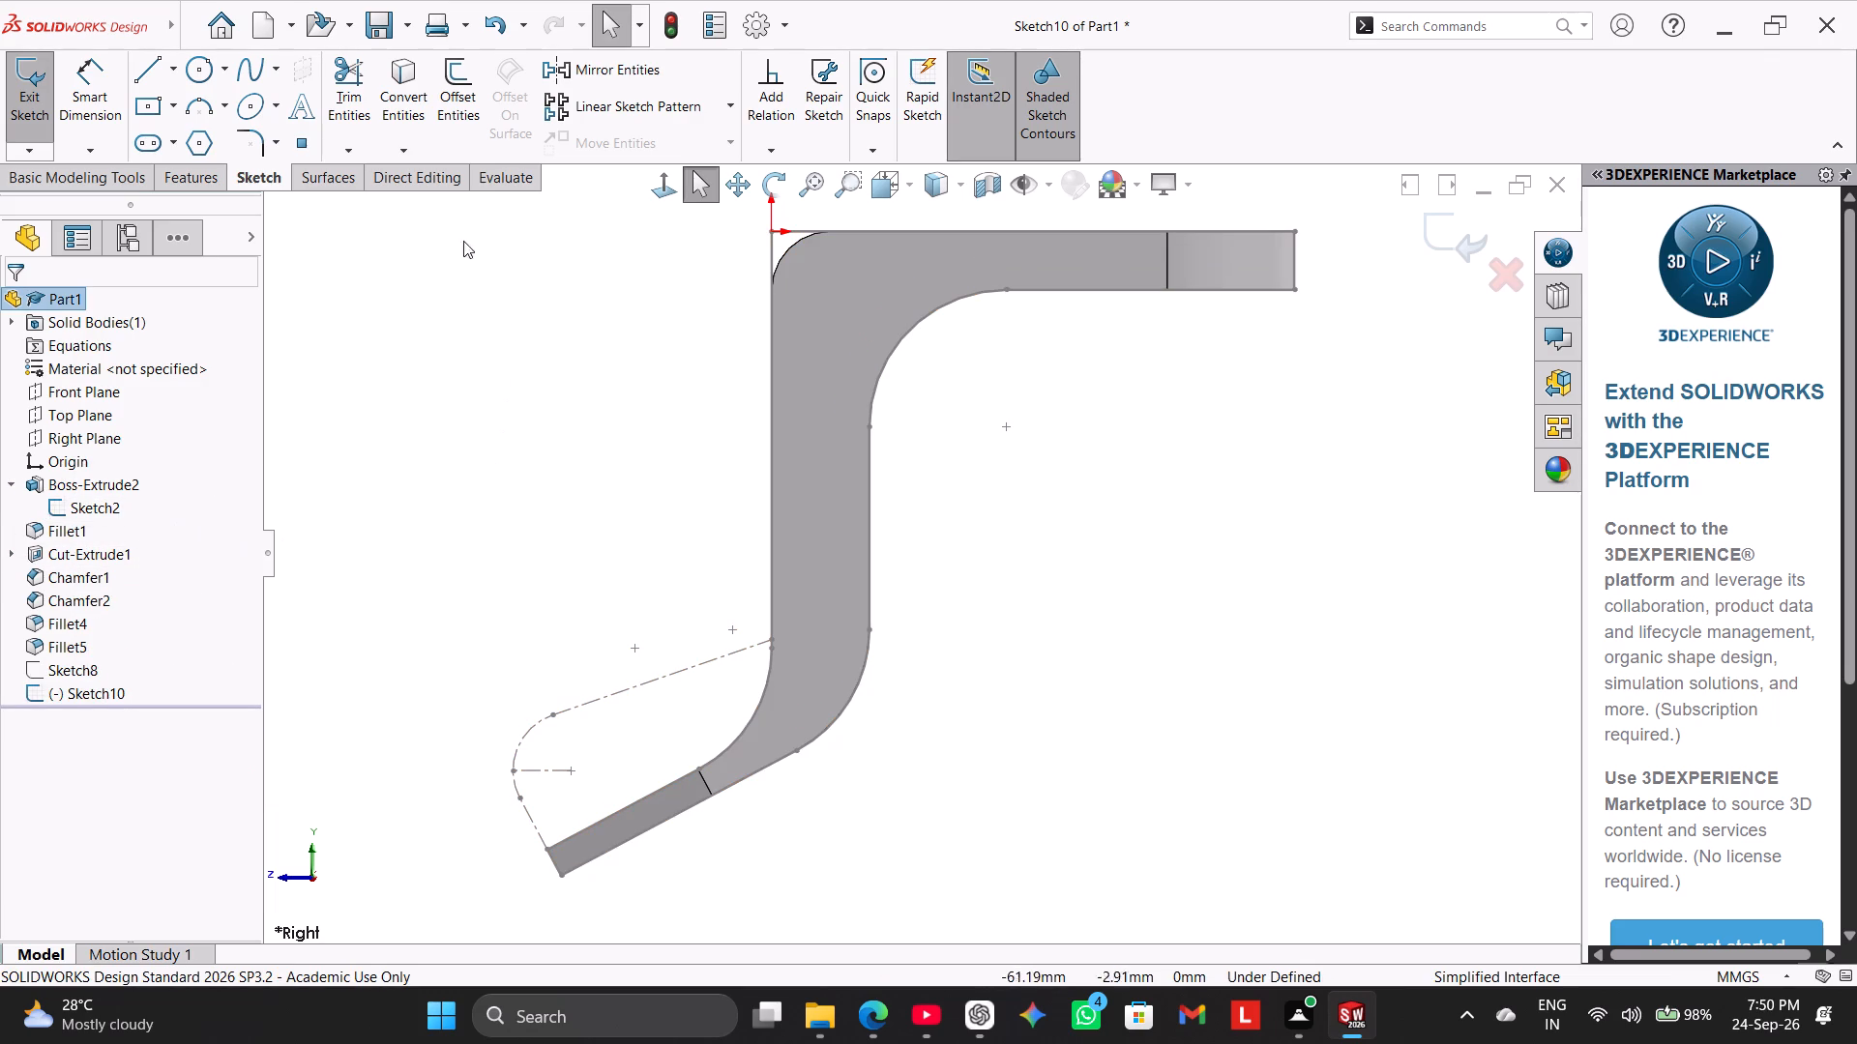
# With Hidden Lines Visible, convert Sketch2's dashed outline arc and two lines, the lower leg's top line, and the recess floor's lower straight and curved edges.
pyautogui.click(402, 79)
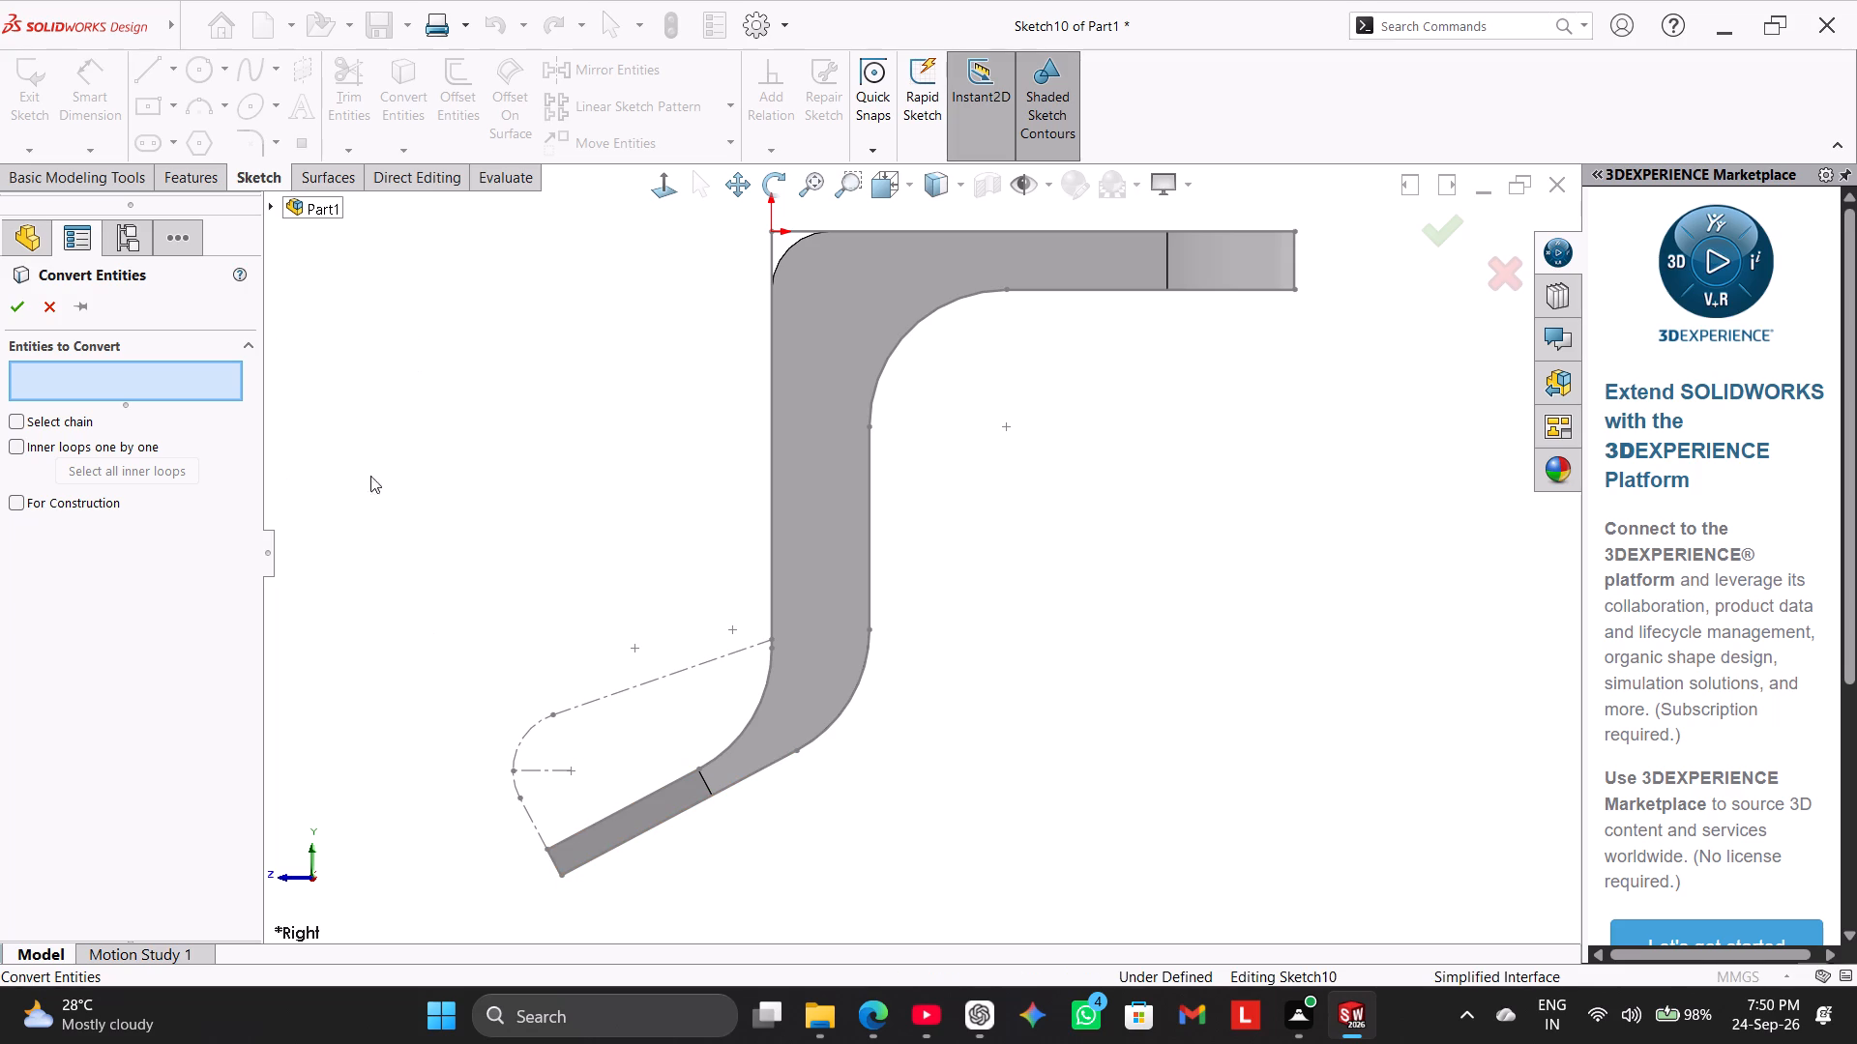
pyautogui.click(532, 826)
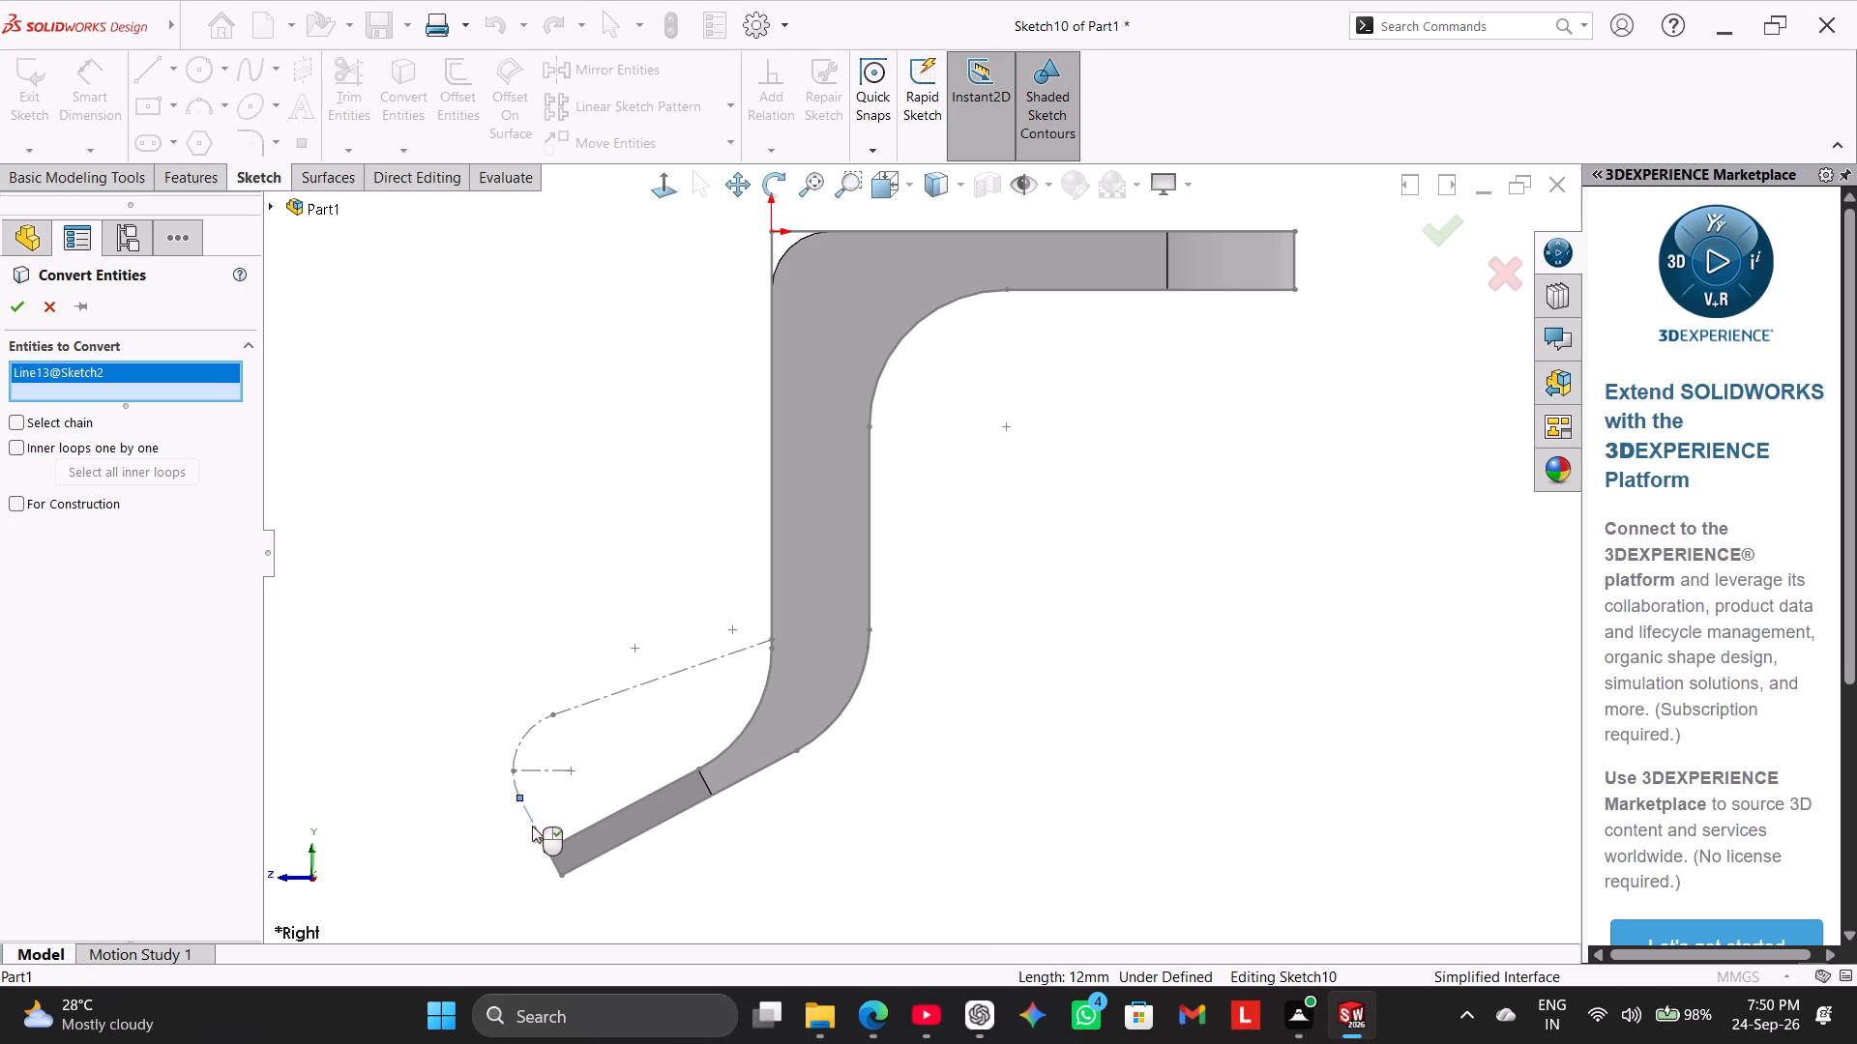
pyautogui.click(519, 752)
pyautogui.click(583, 706)
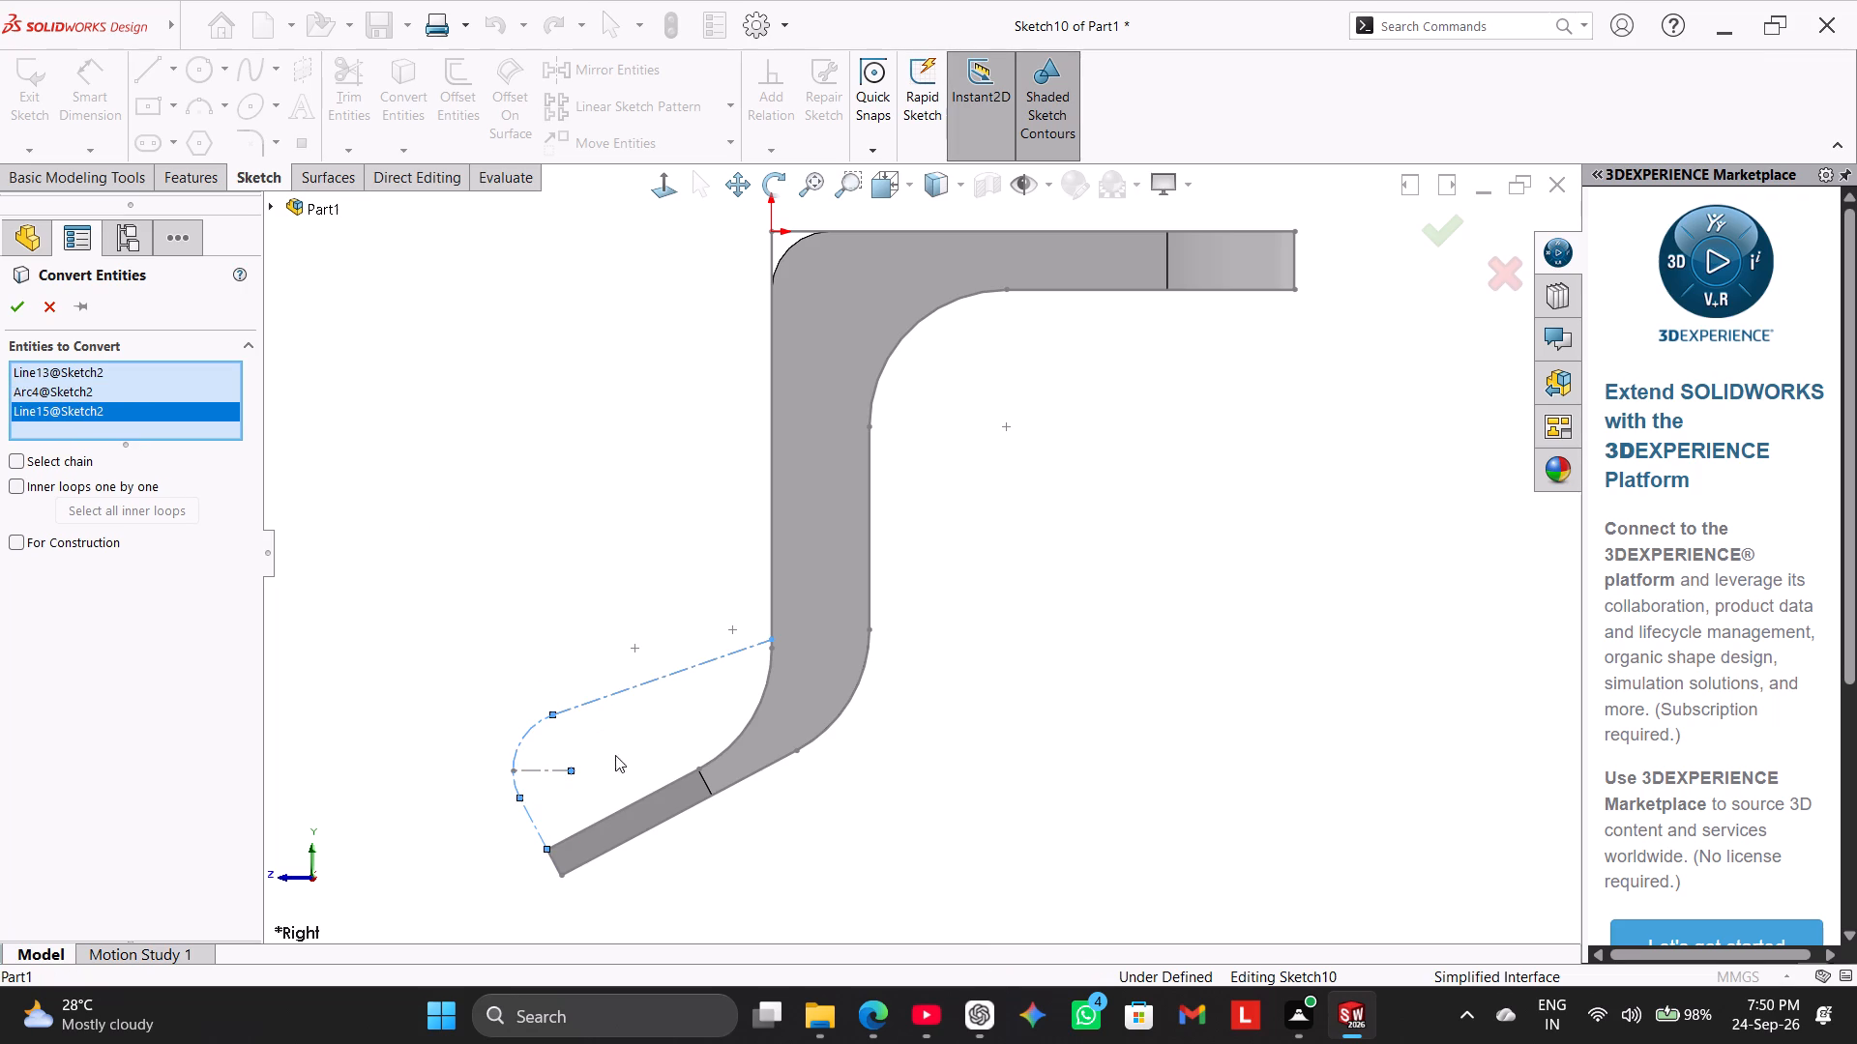
pyautogui.click(631, 803)
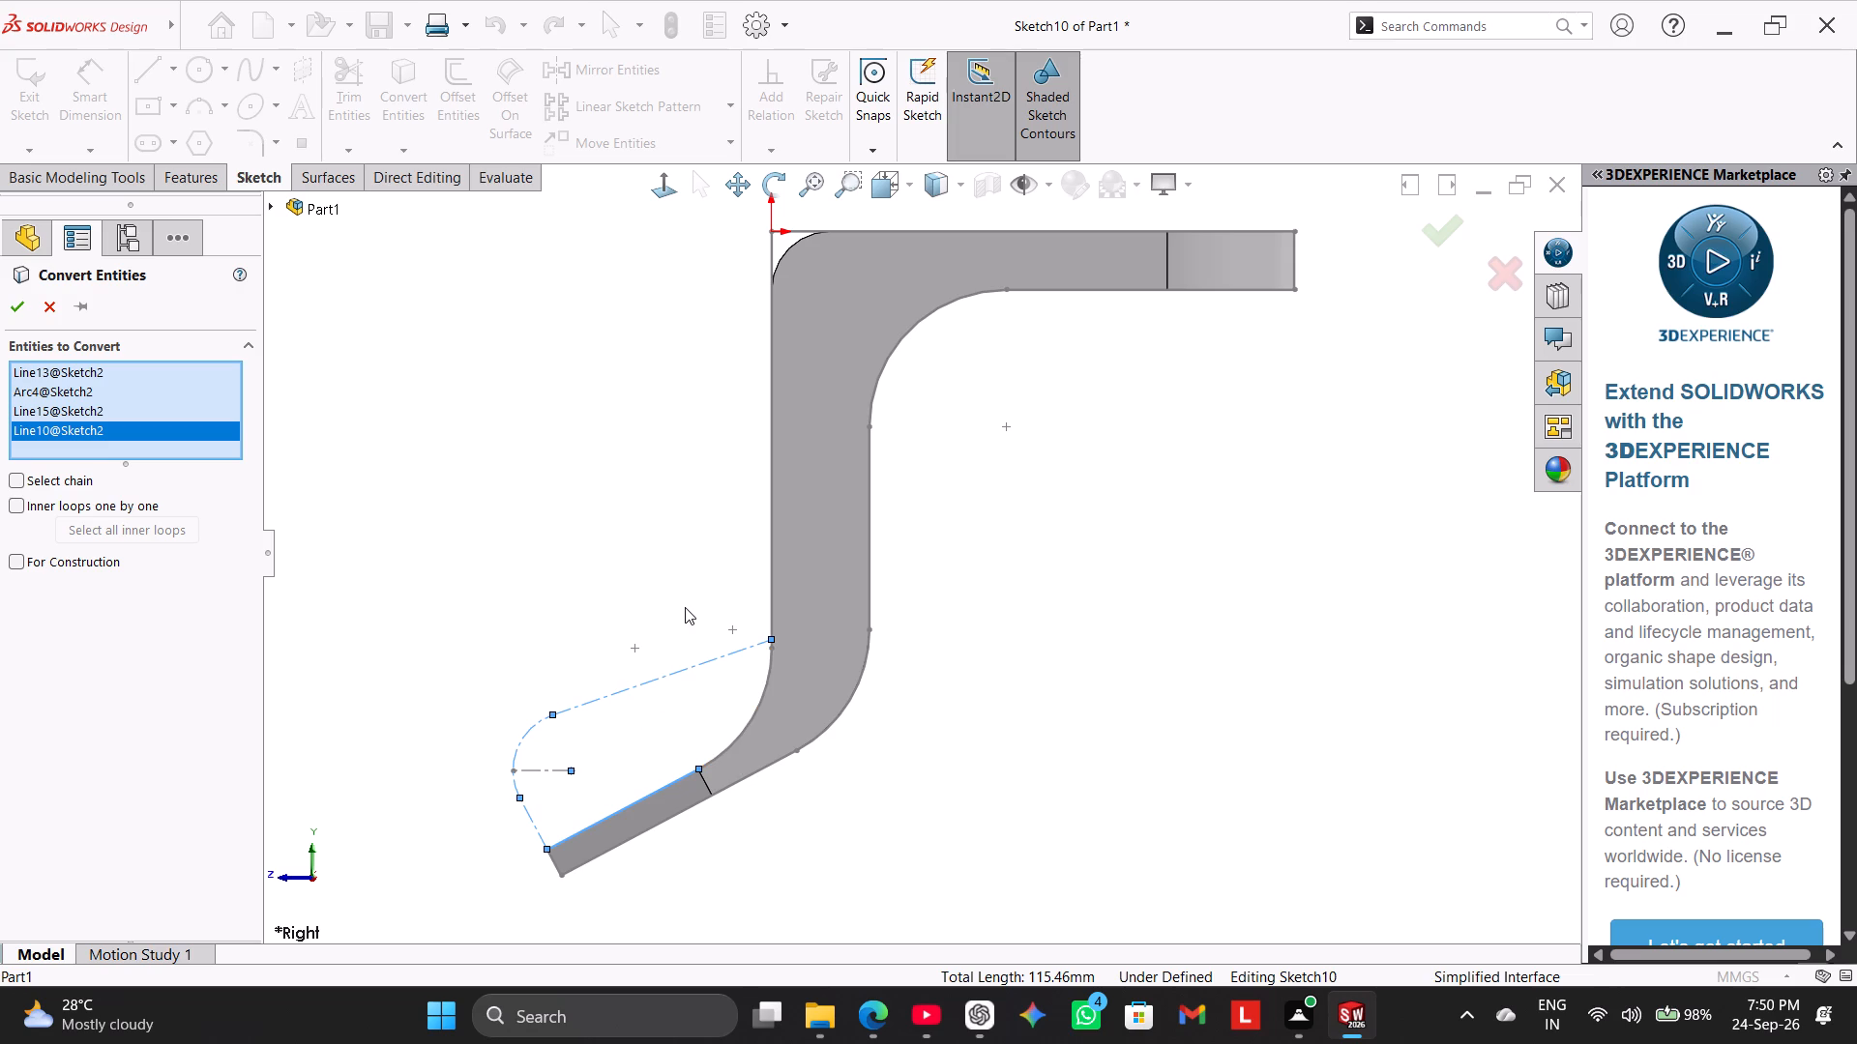
pyautogui.middleClick(657, 549)
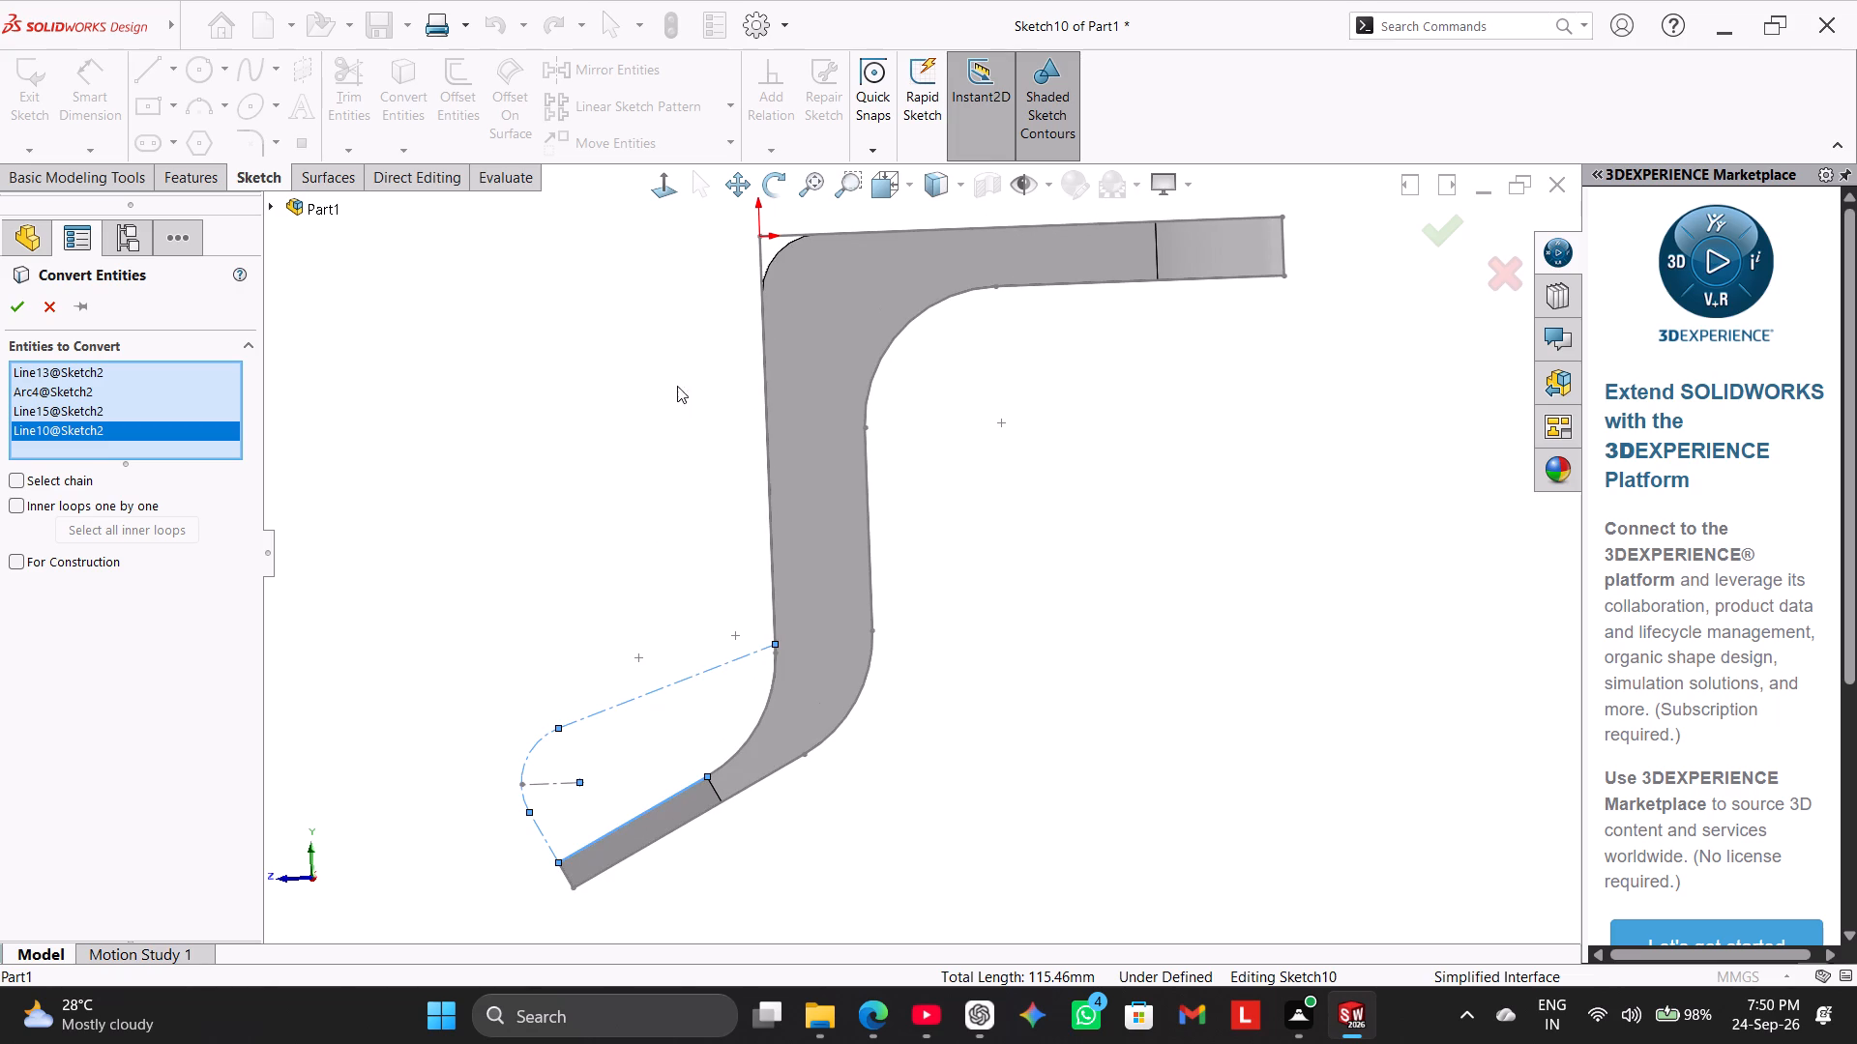
pyautogui.click(665, 200)
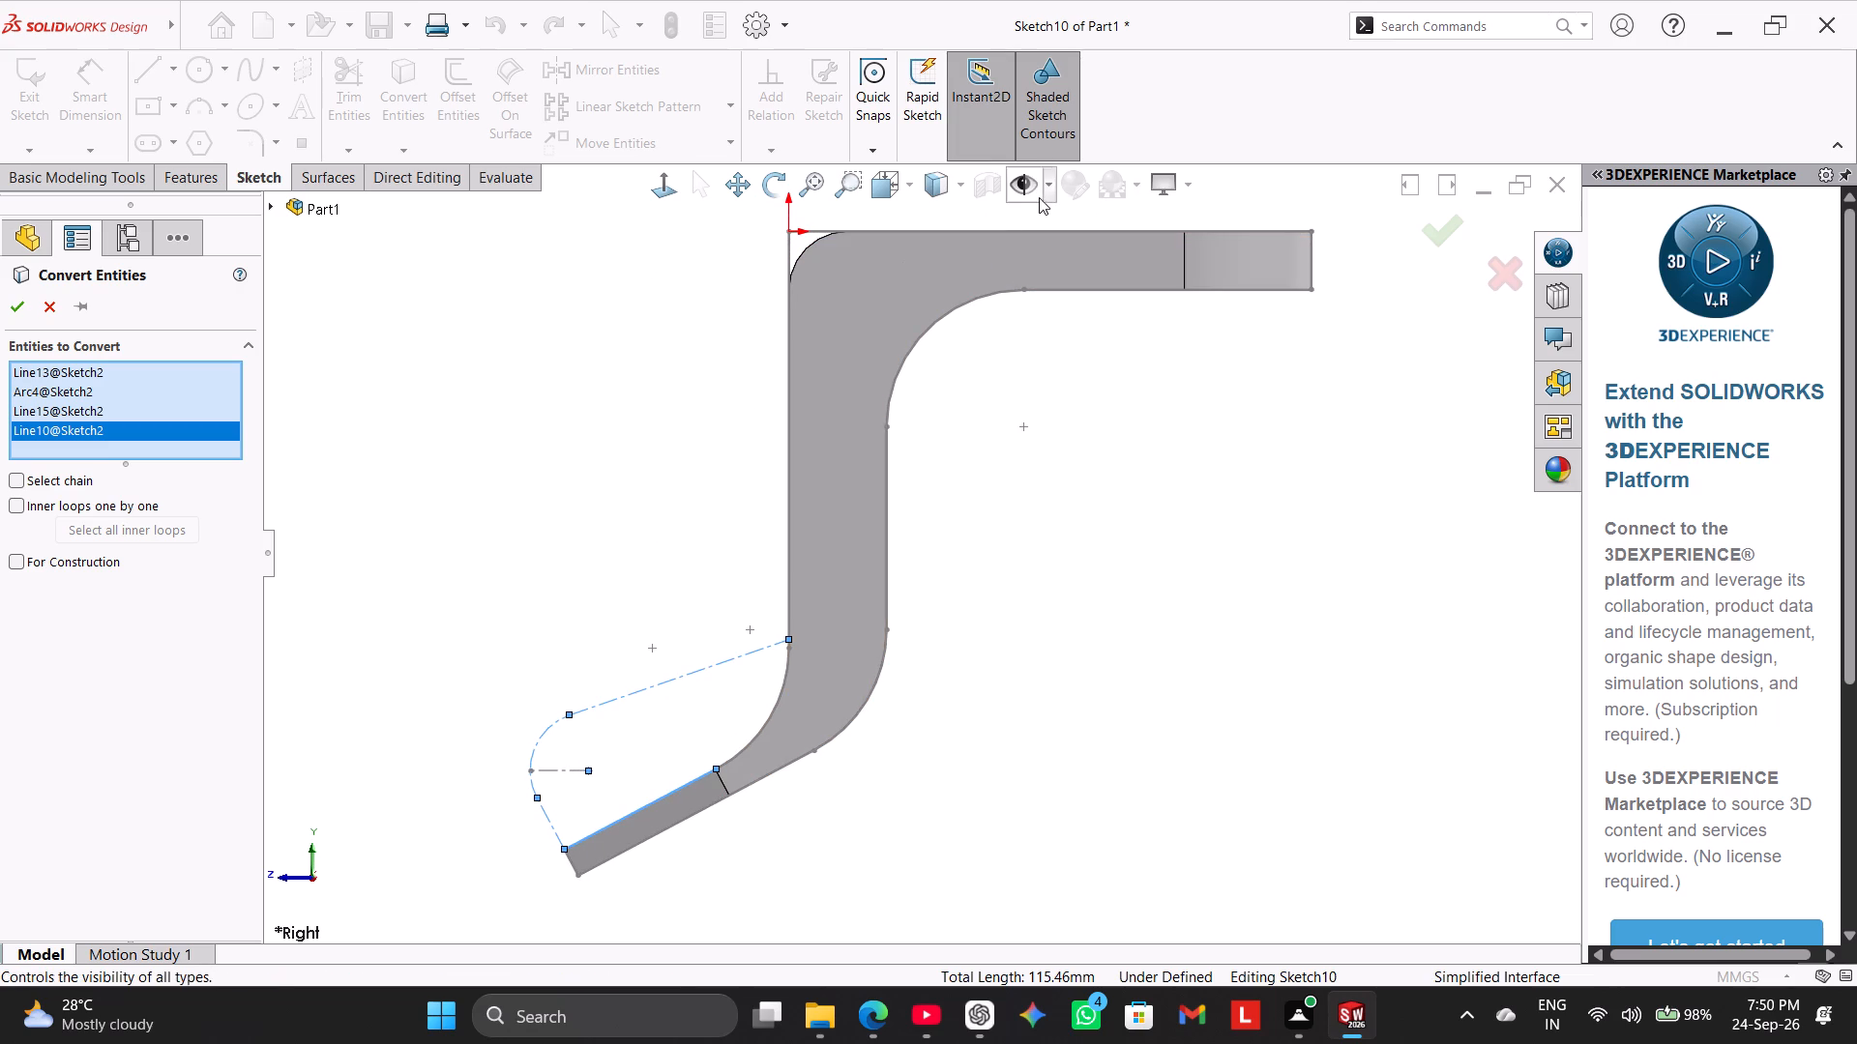
pyautogui.click(1048, 188)
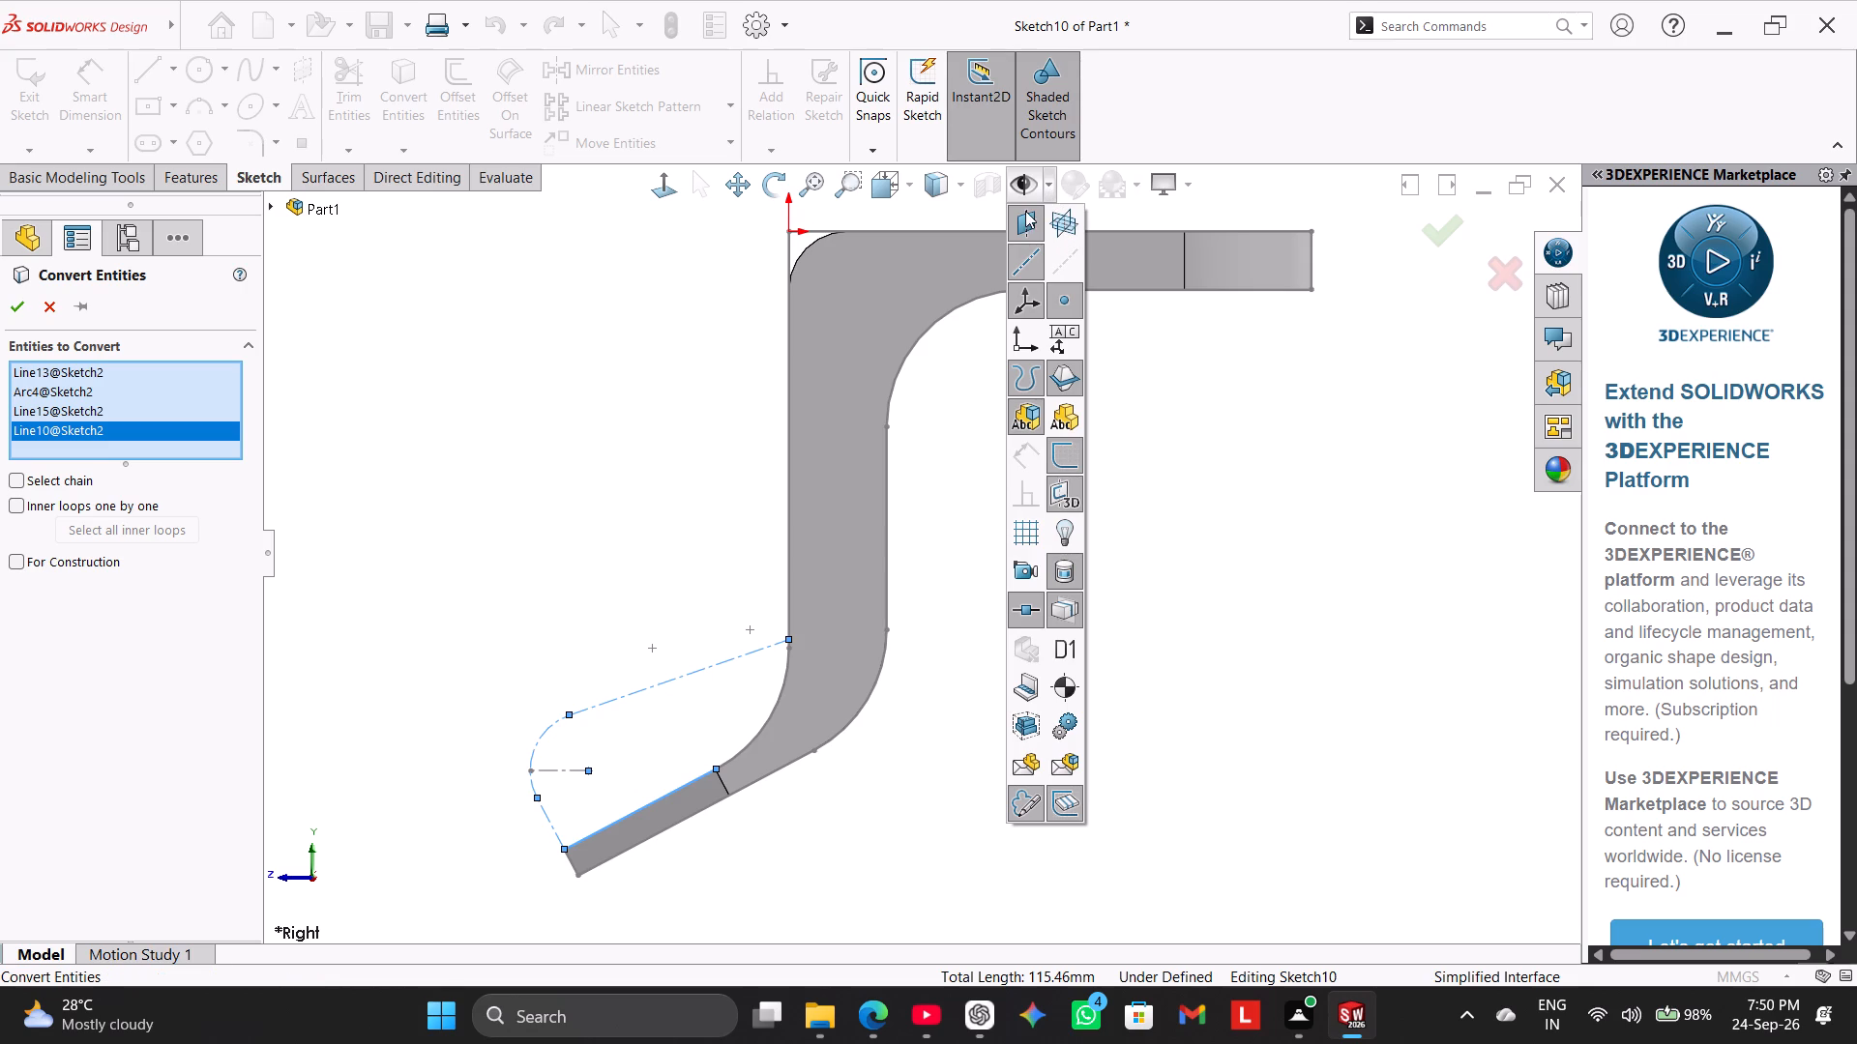
pyautogui.click(958, 183)
pyautogui.click(964, 188)
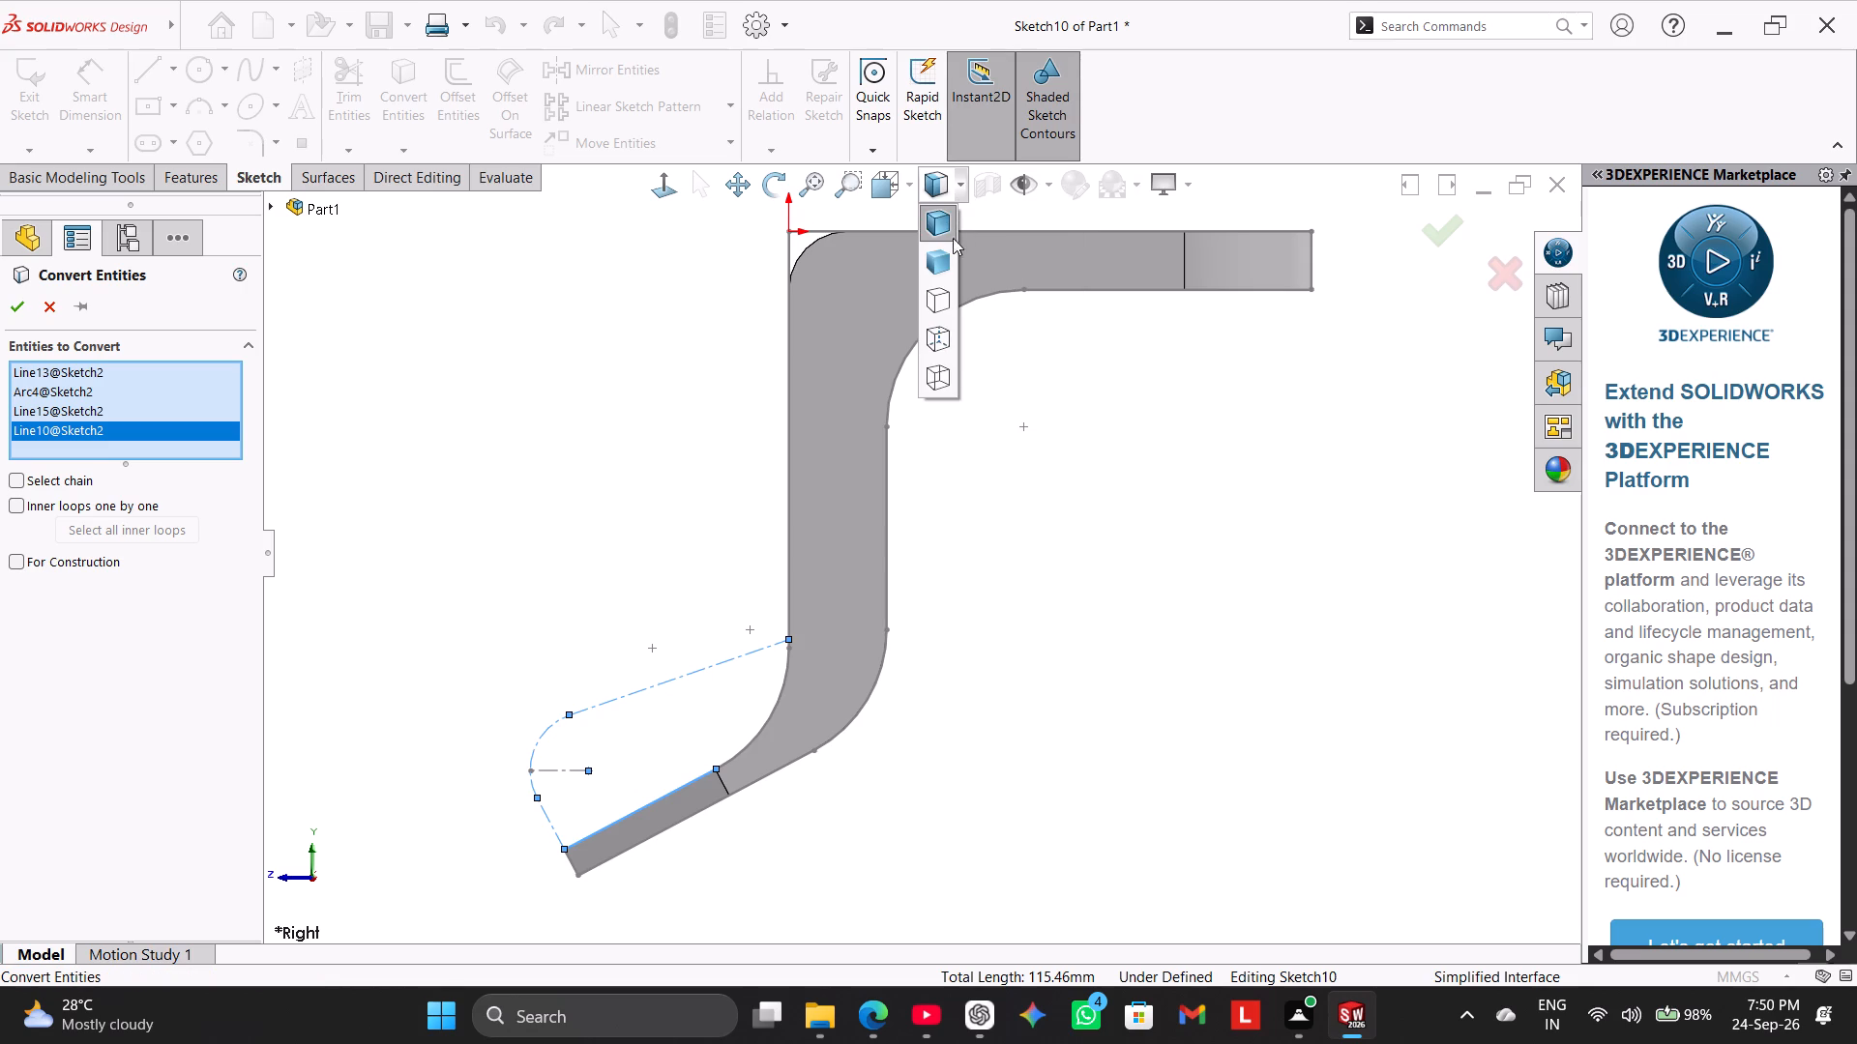
pyautogui.click(942, 348)
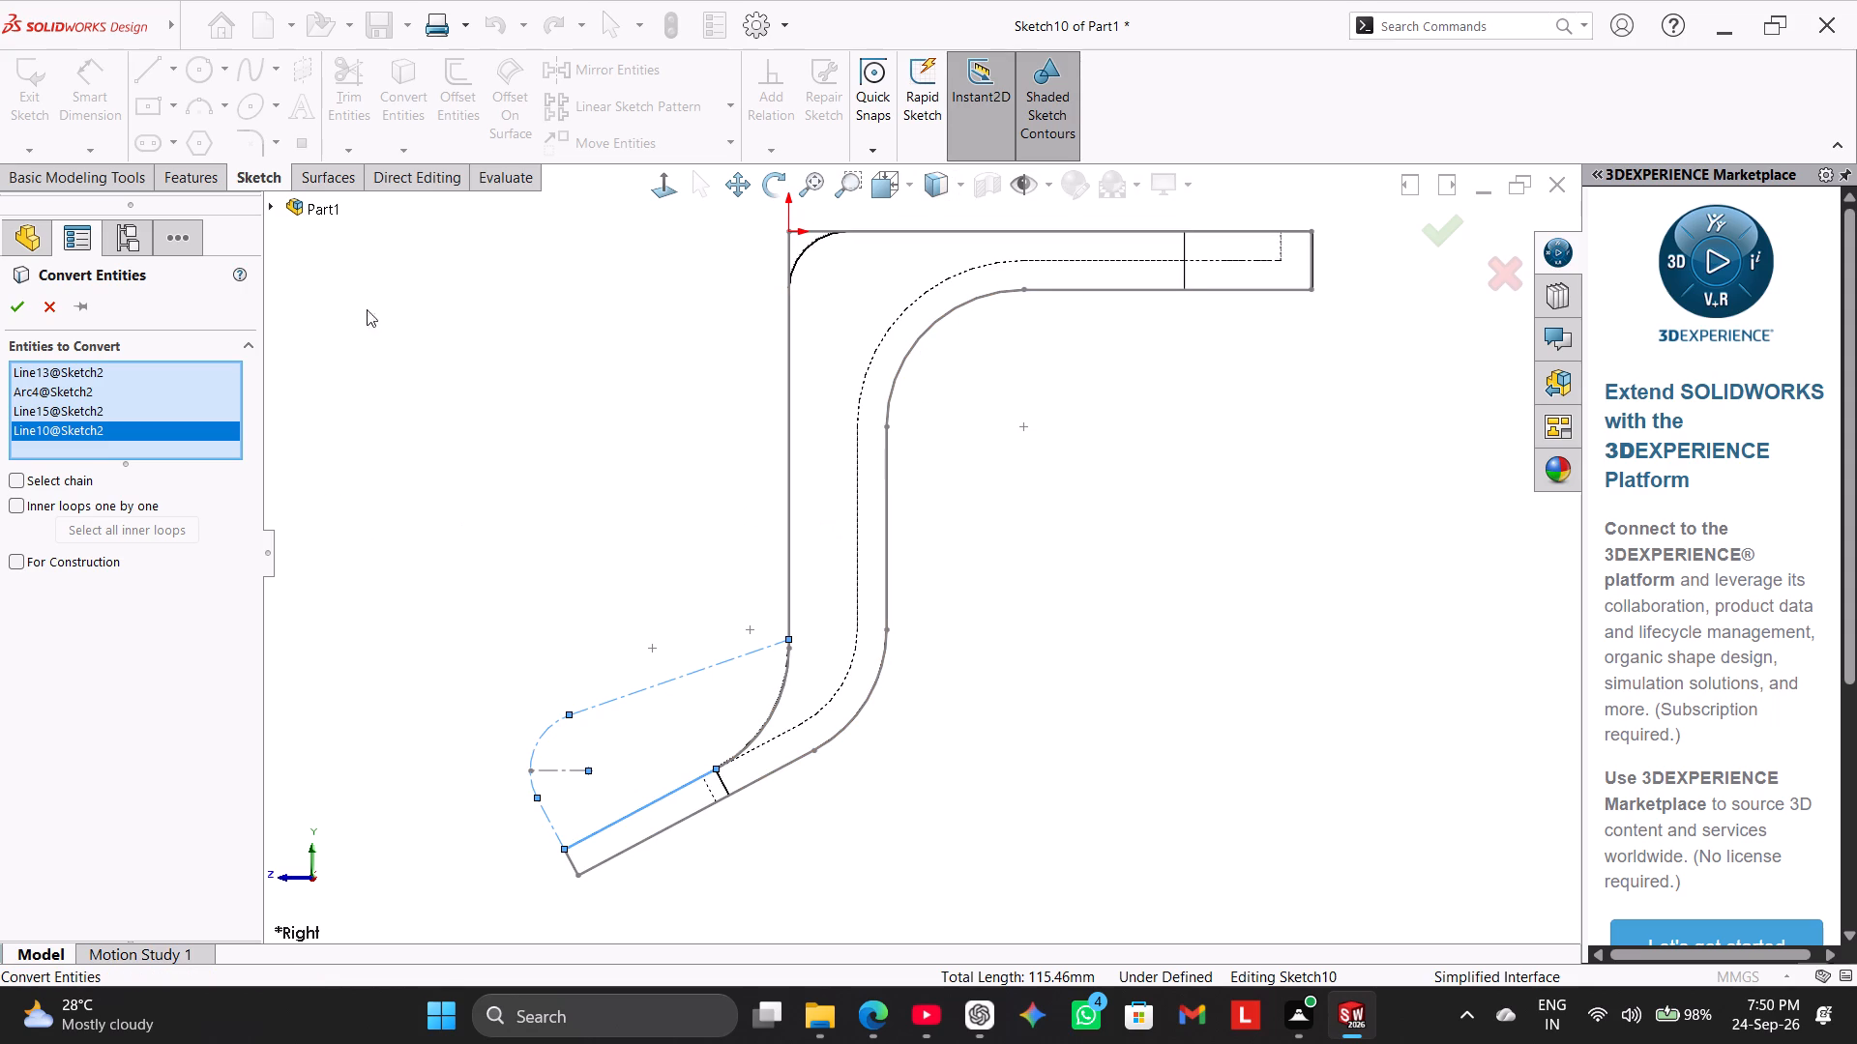
pyautogui.click(786, 731)
pyautogui.click(832, 699)
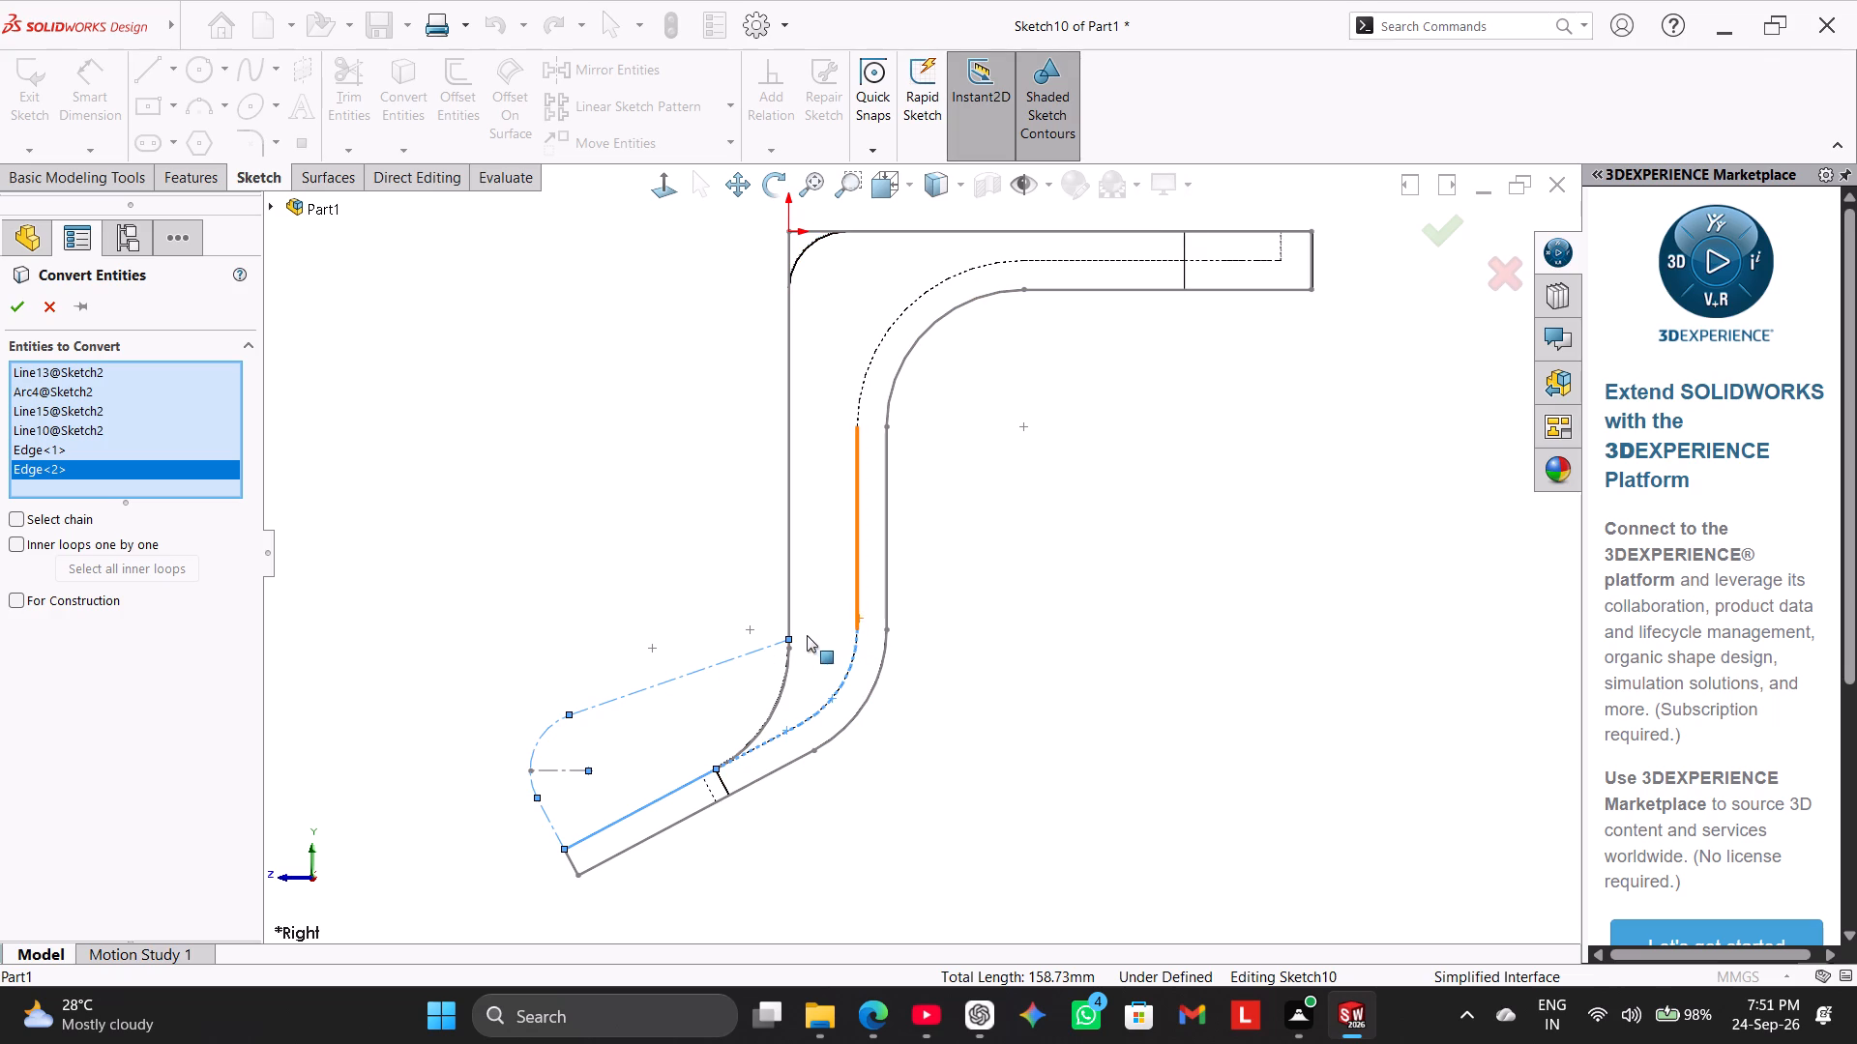
pyautogui.click(17, 314)
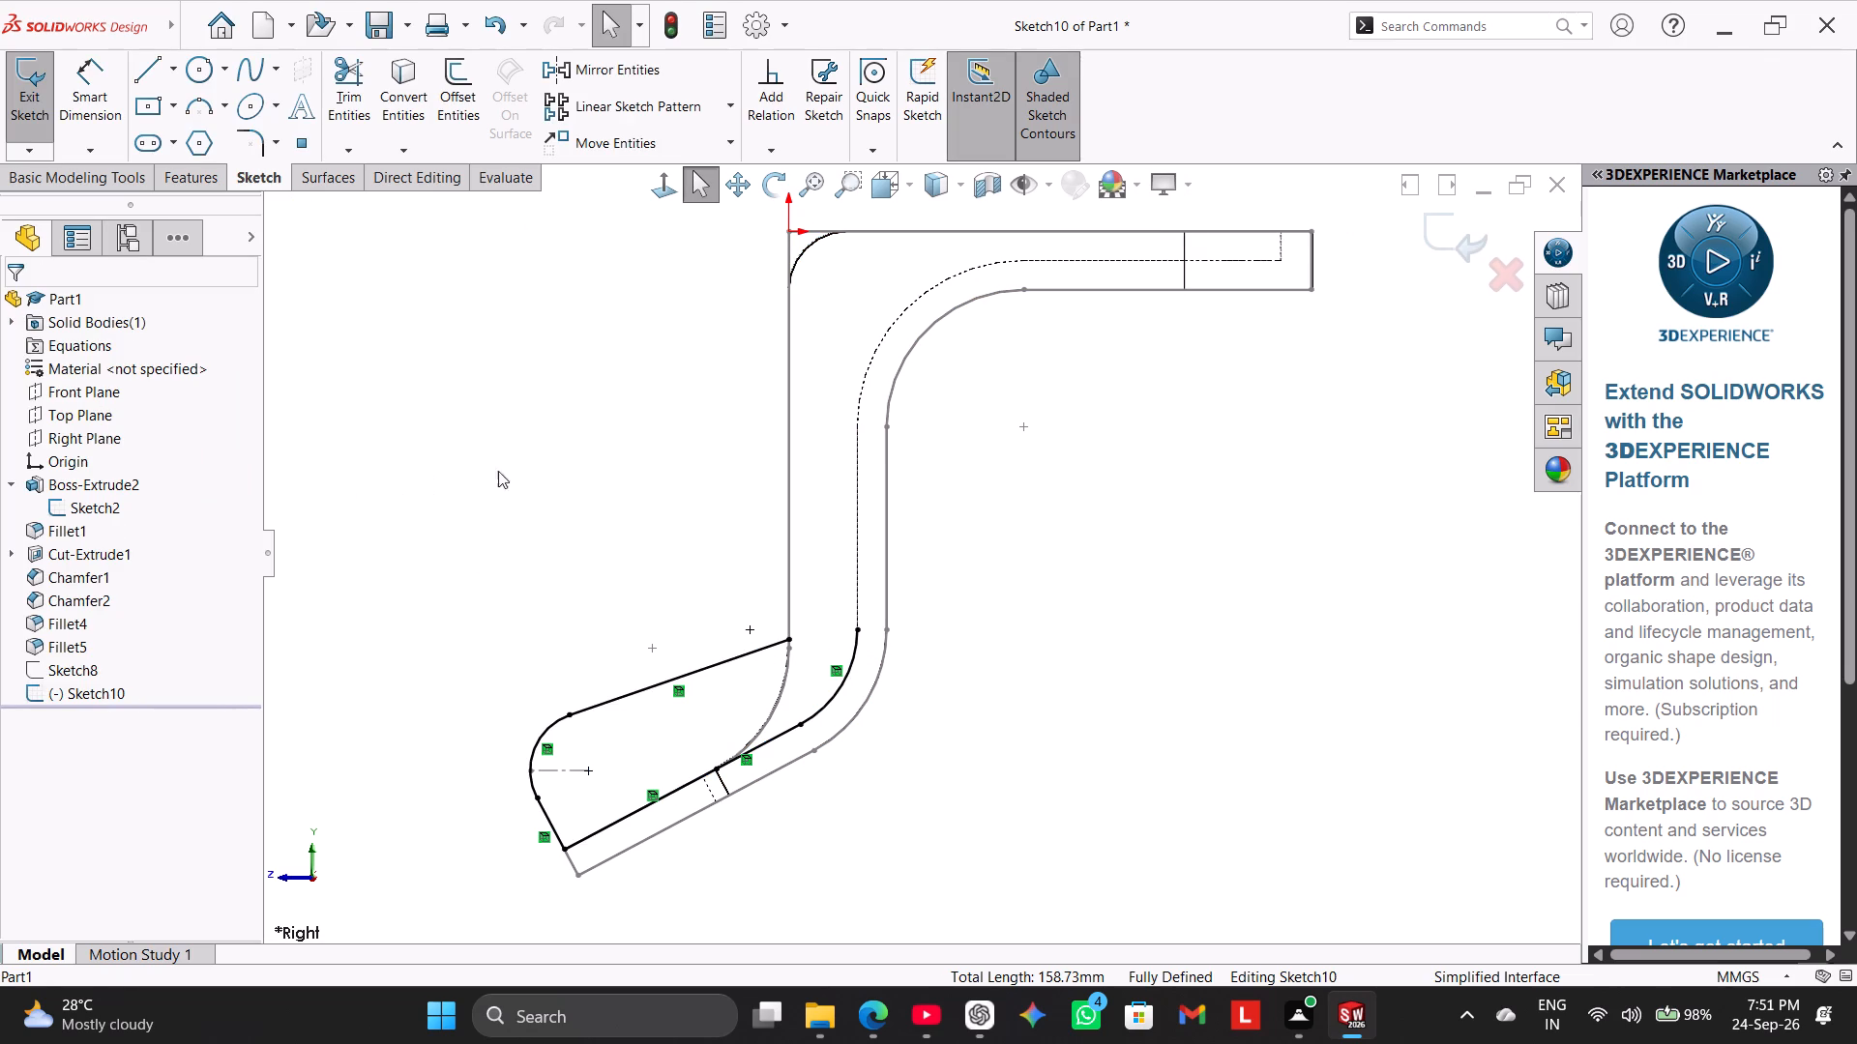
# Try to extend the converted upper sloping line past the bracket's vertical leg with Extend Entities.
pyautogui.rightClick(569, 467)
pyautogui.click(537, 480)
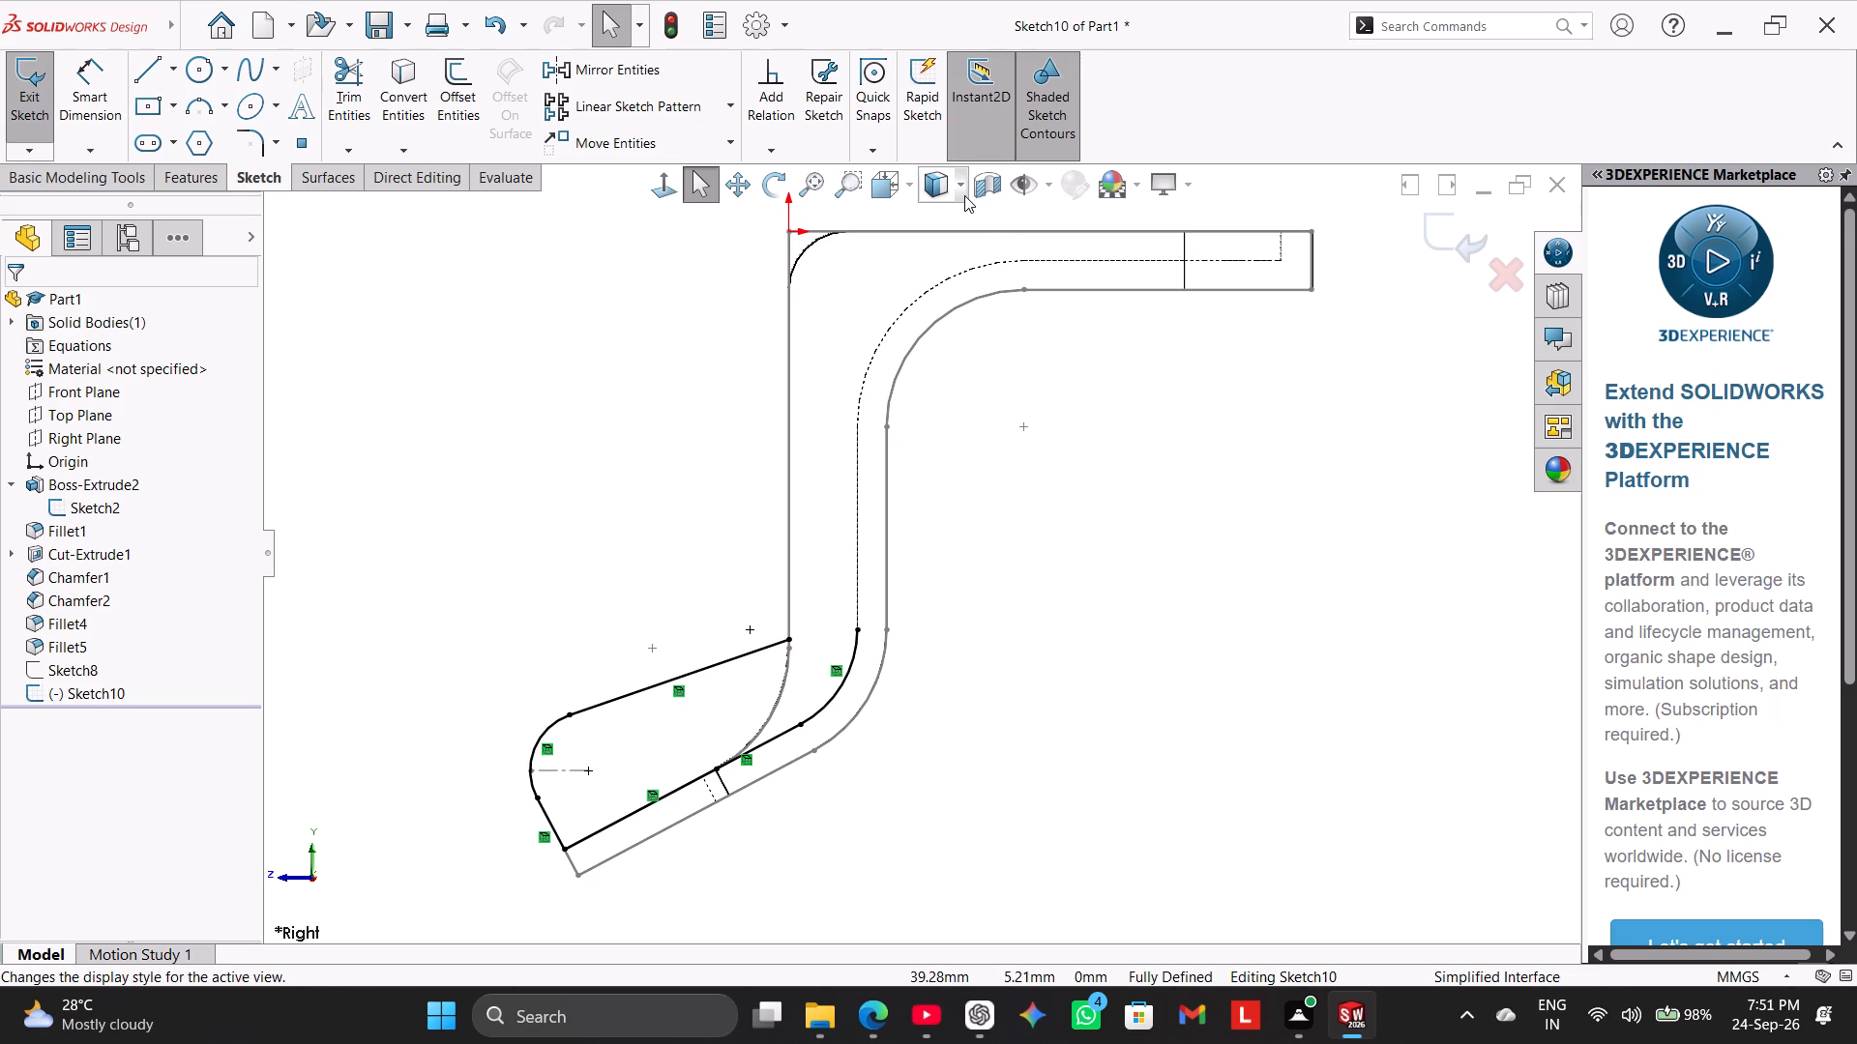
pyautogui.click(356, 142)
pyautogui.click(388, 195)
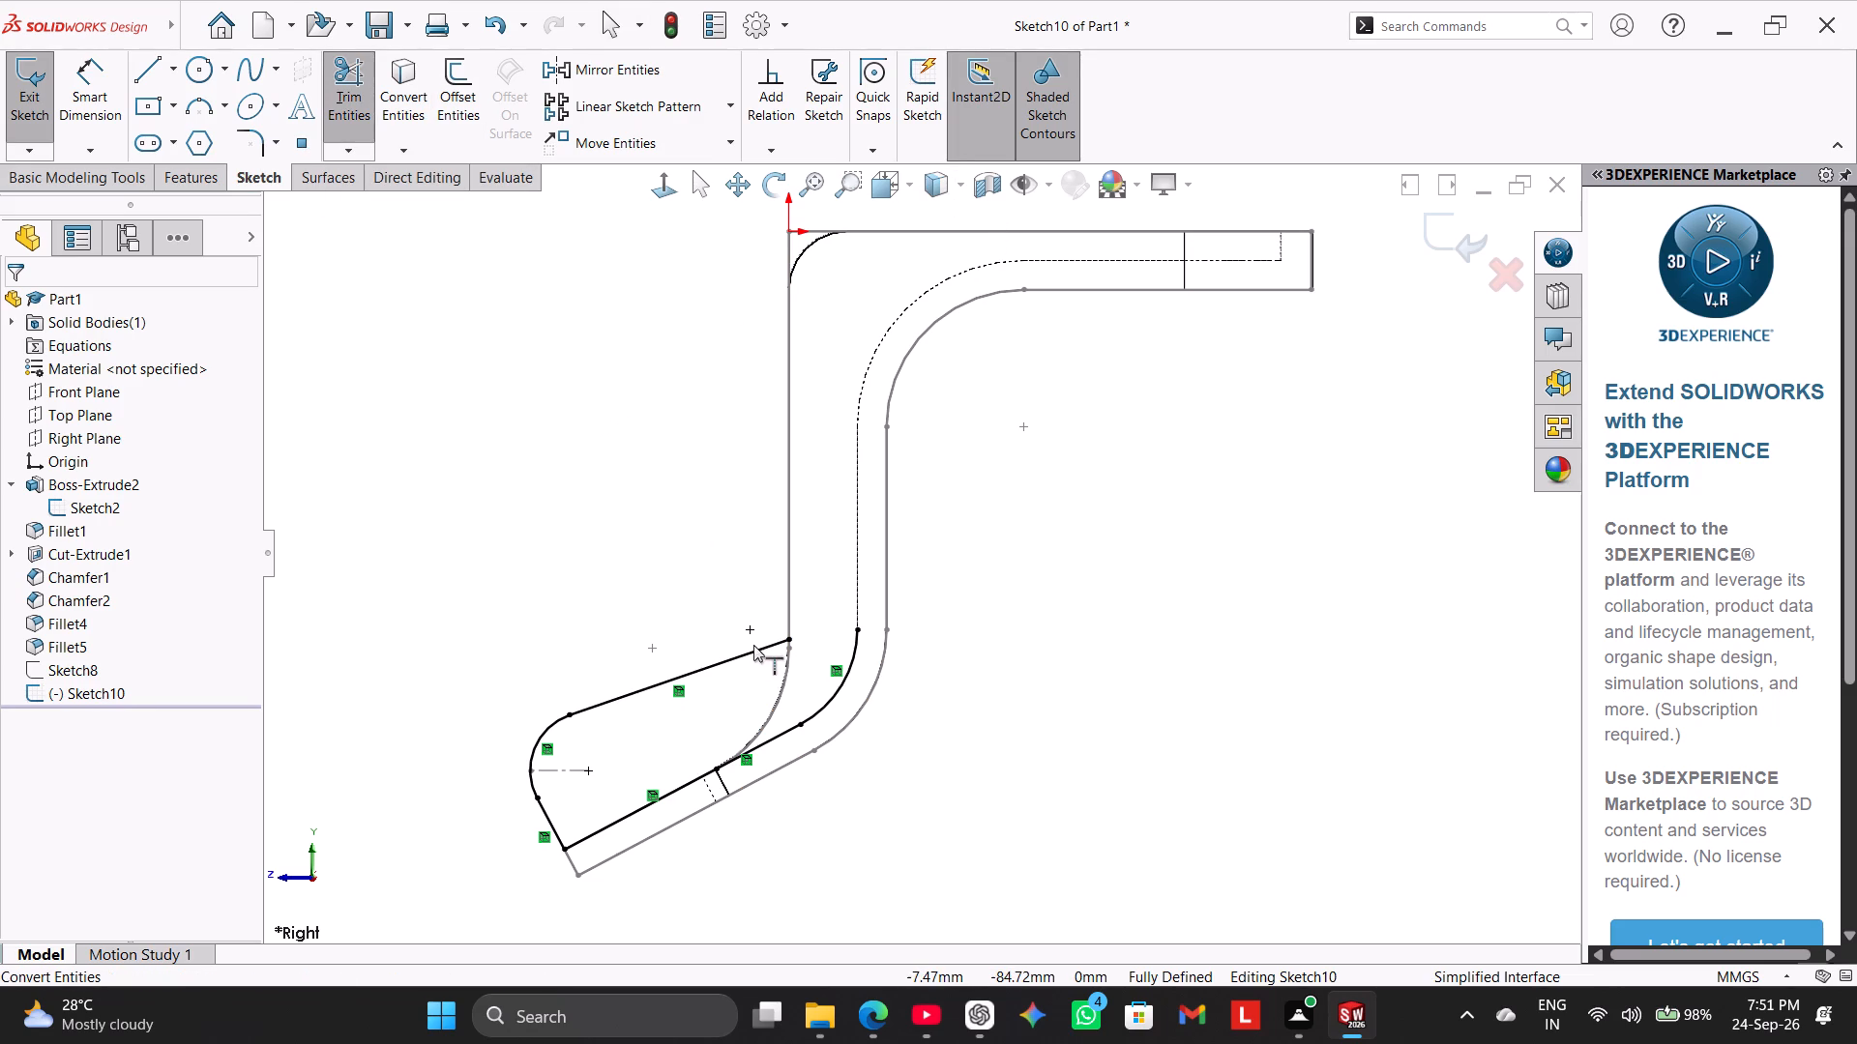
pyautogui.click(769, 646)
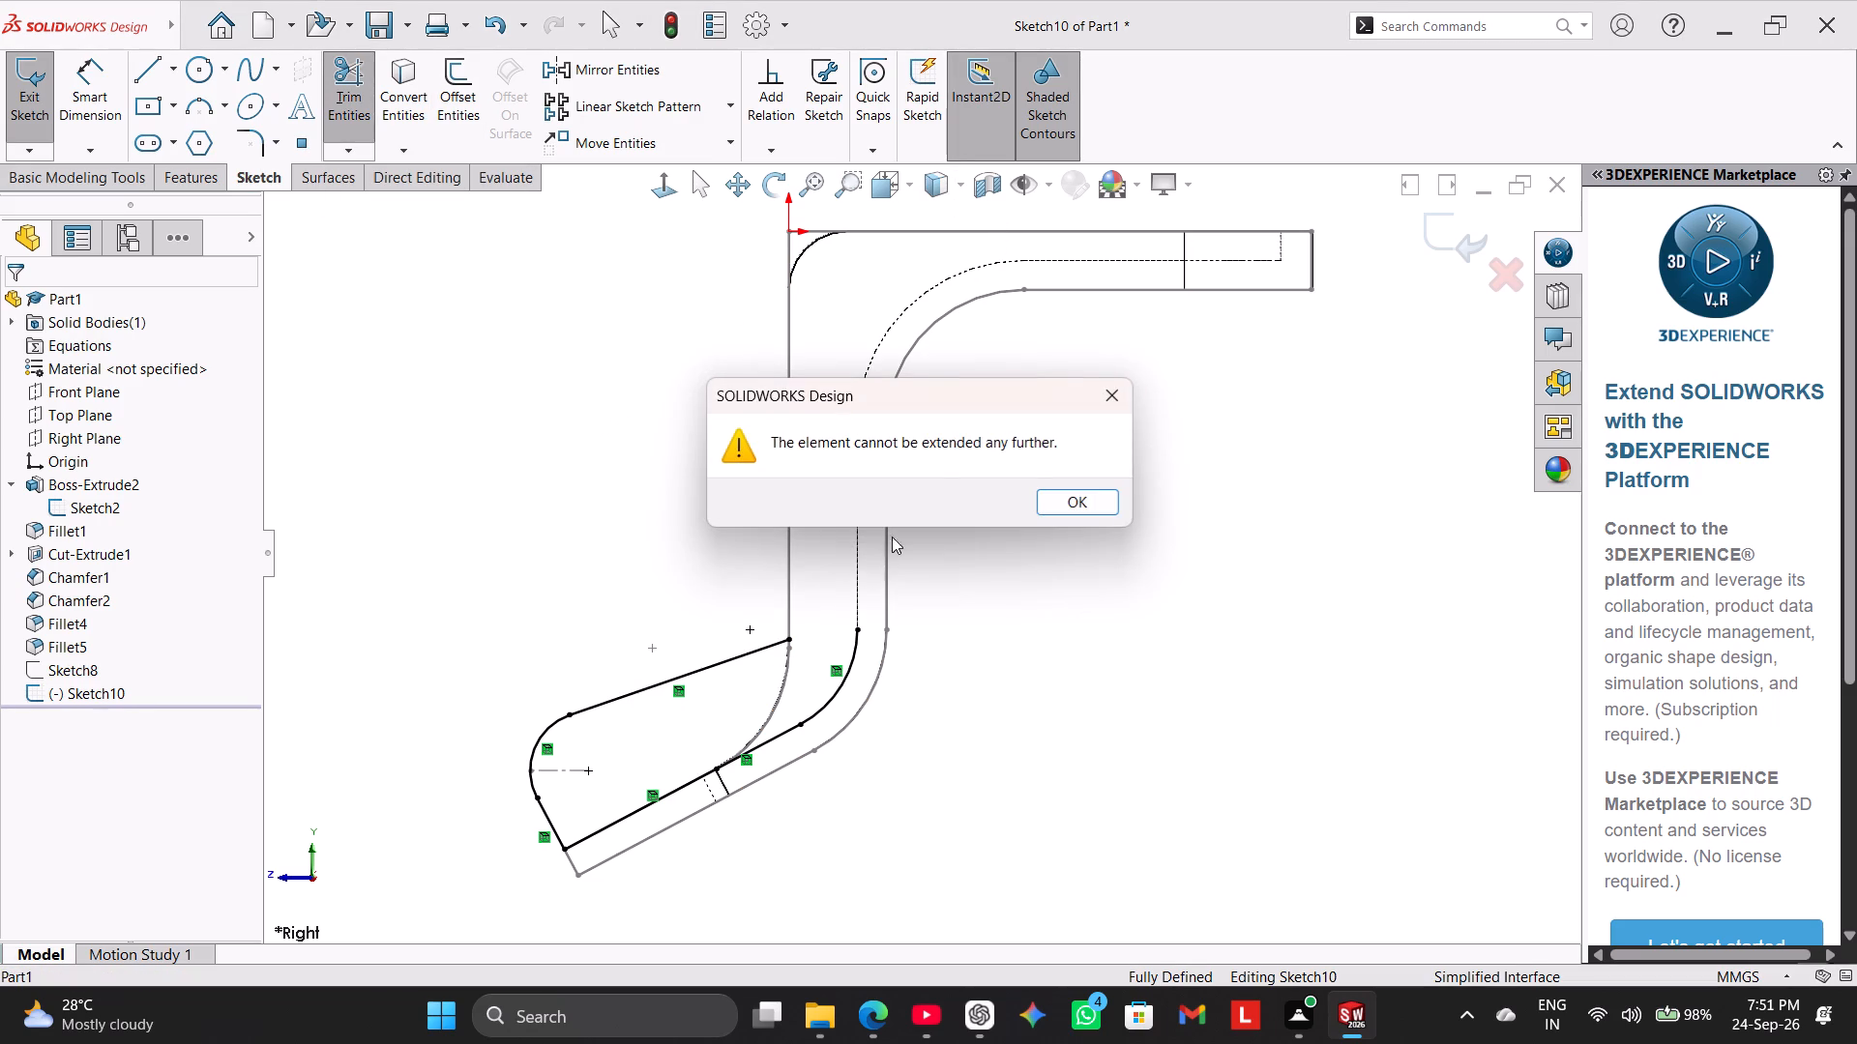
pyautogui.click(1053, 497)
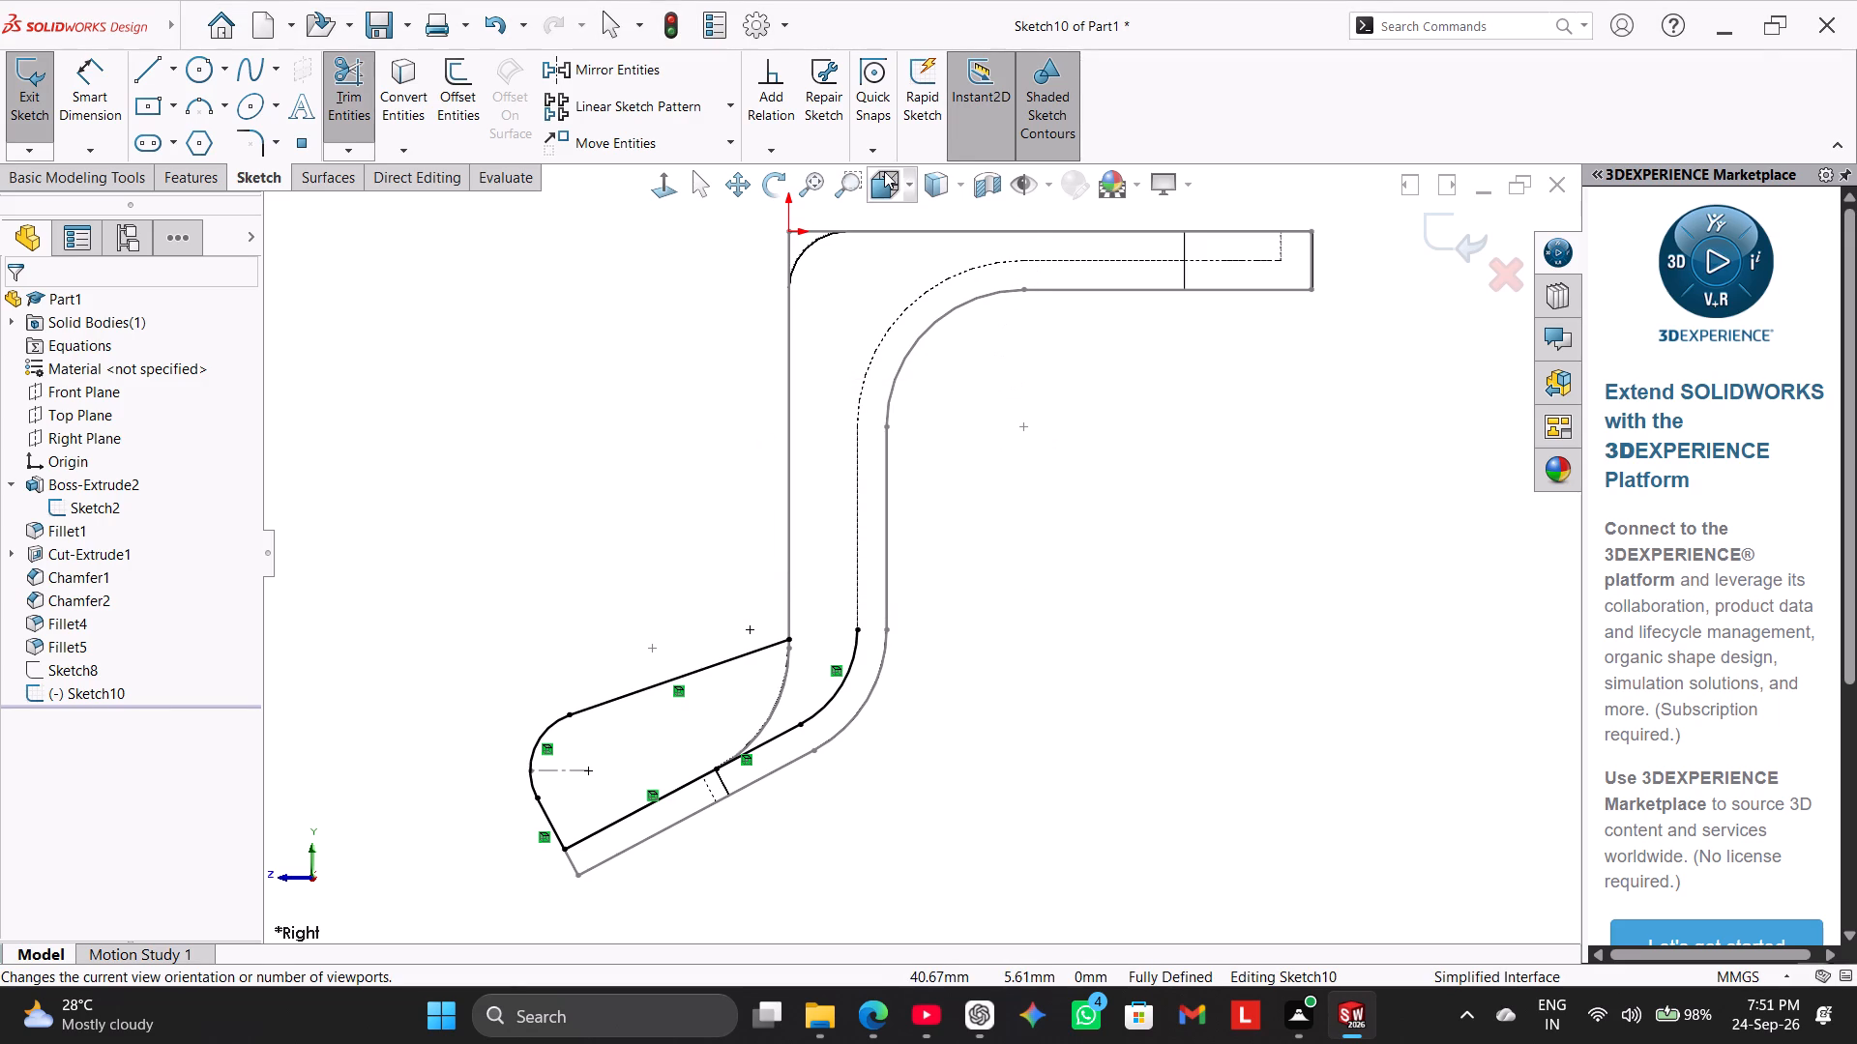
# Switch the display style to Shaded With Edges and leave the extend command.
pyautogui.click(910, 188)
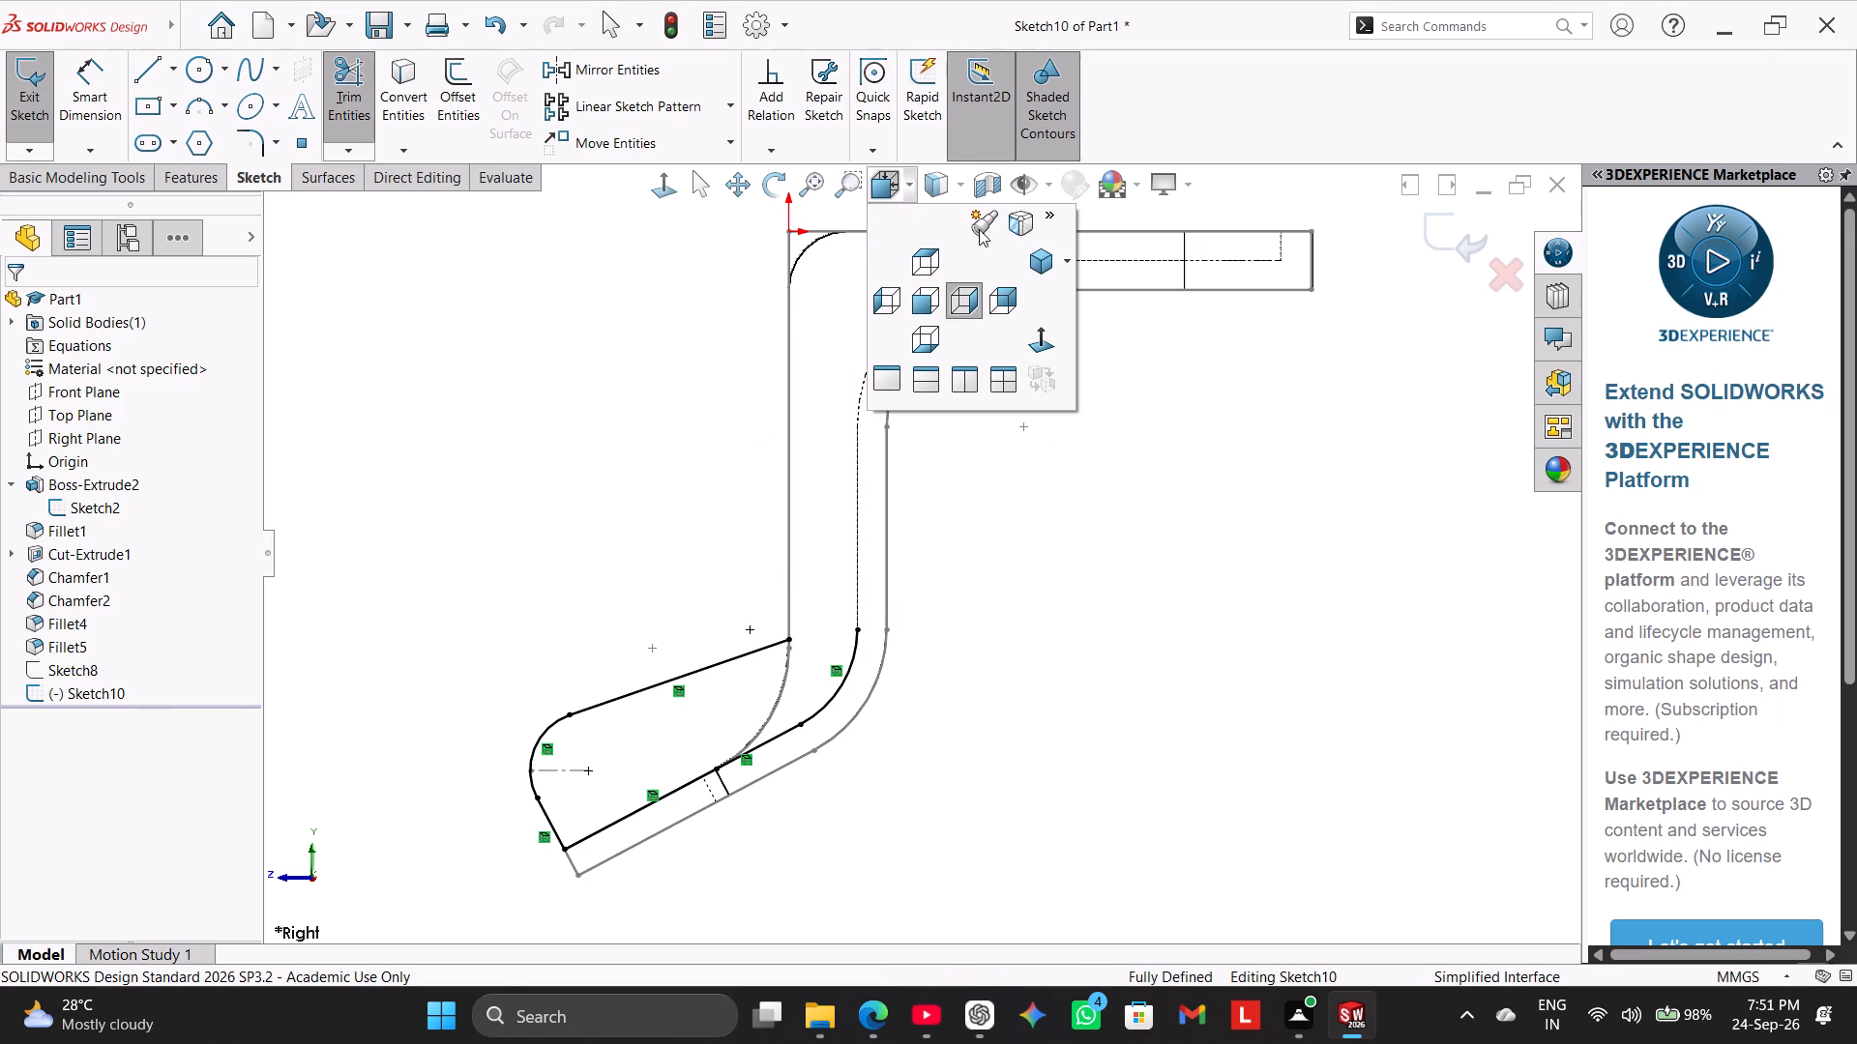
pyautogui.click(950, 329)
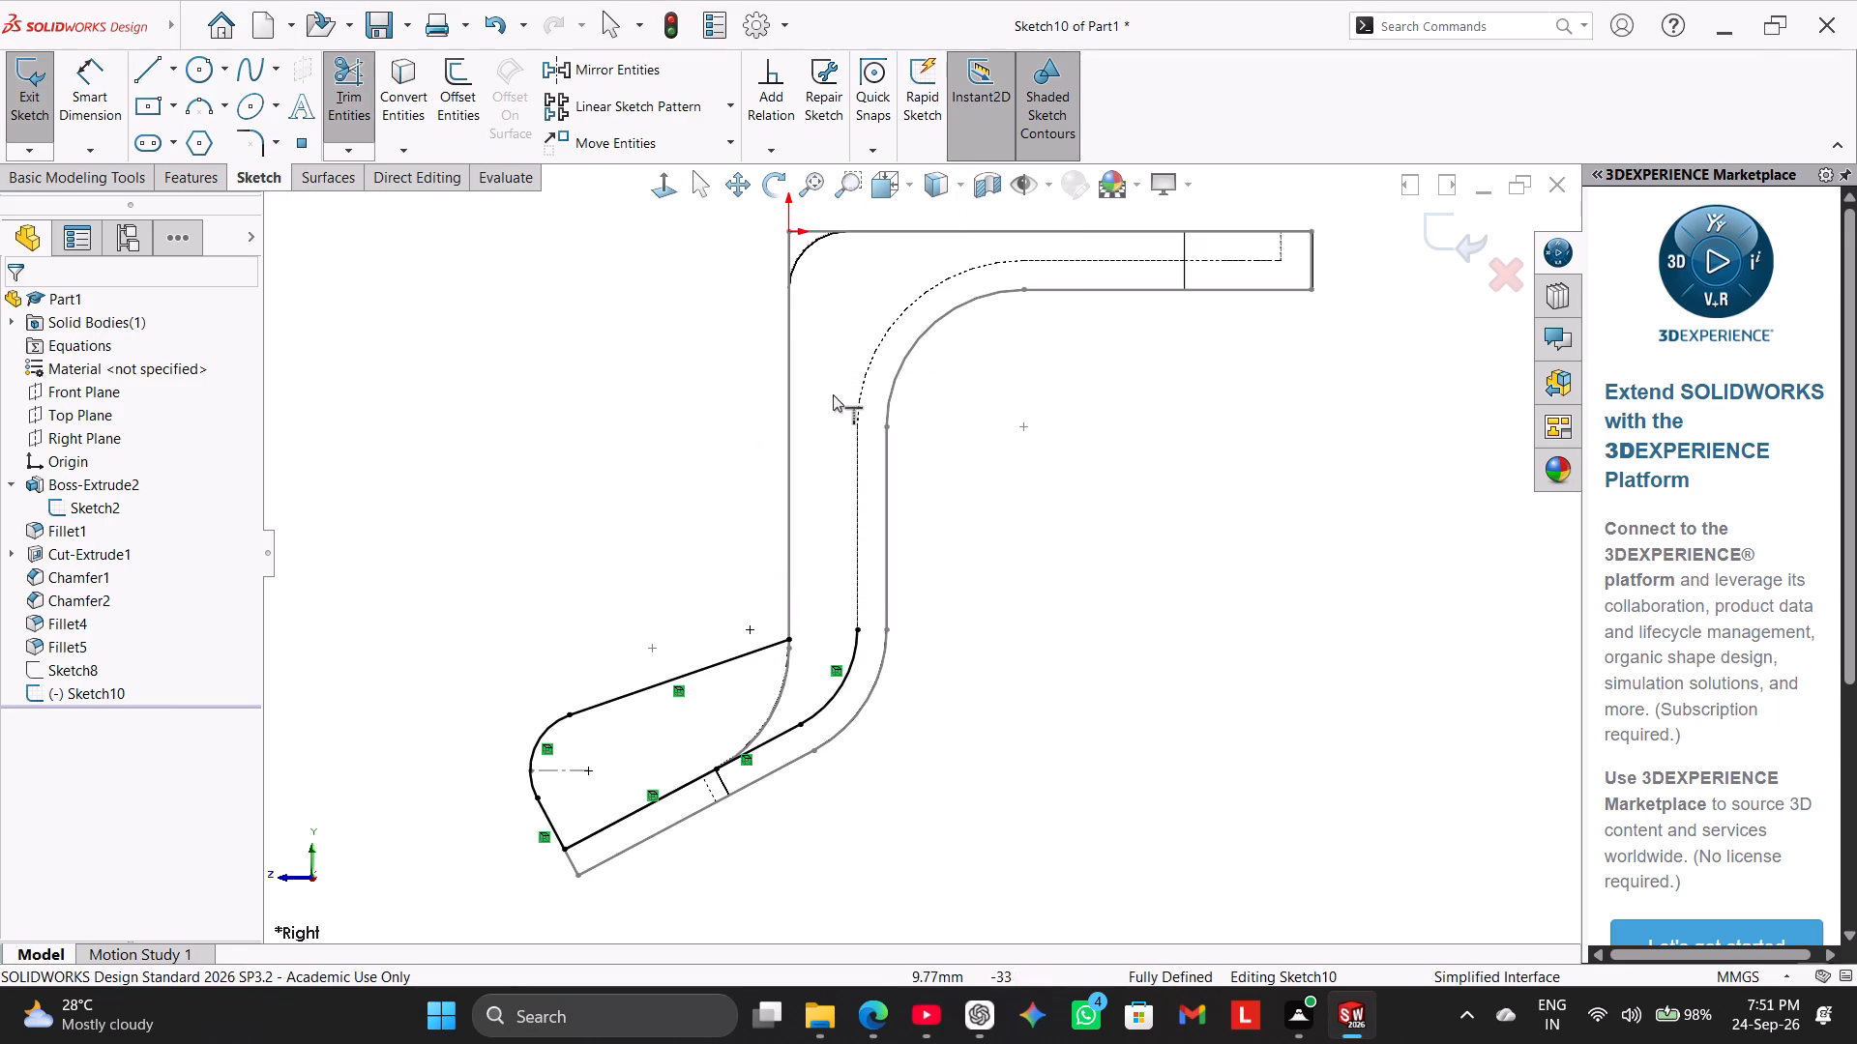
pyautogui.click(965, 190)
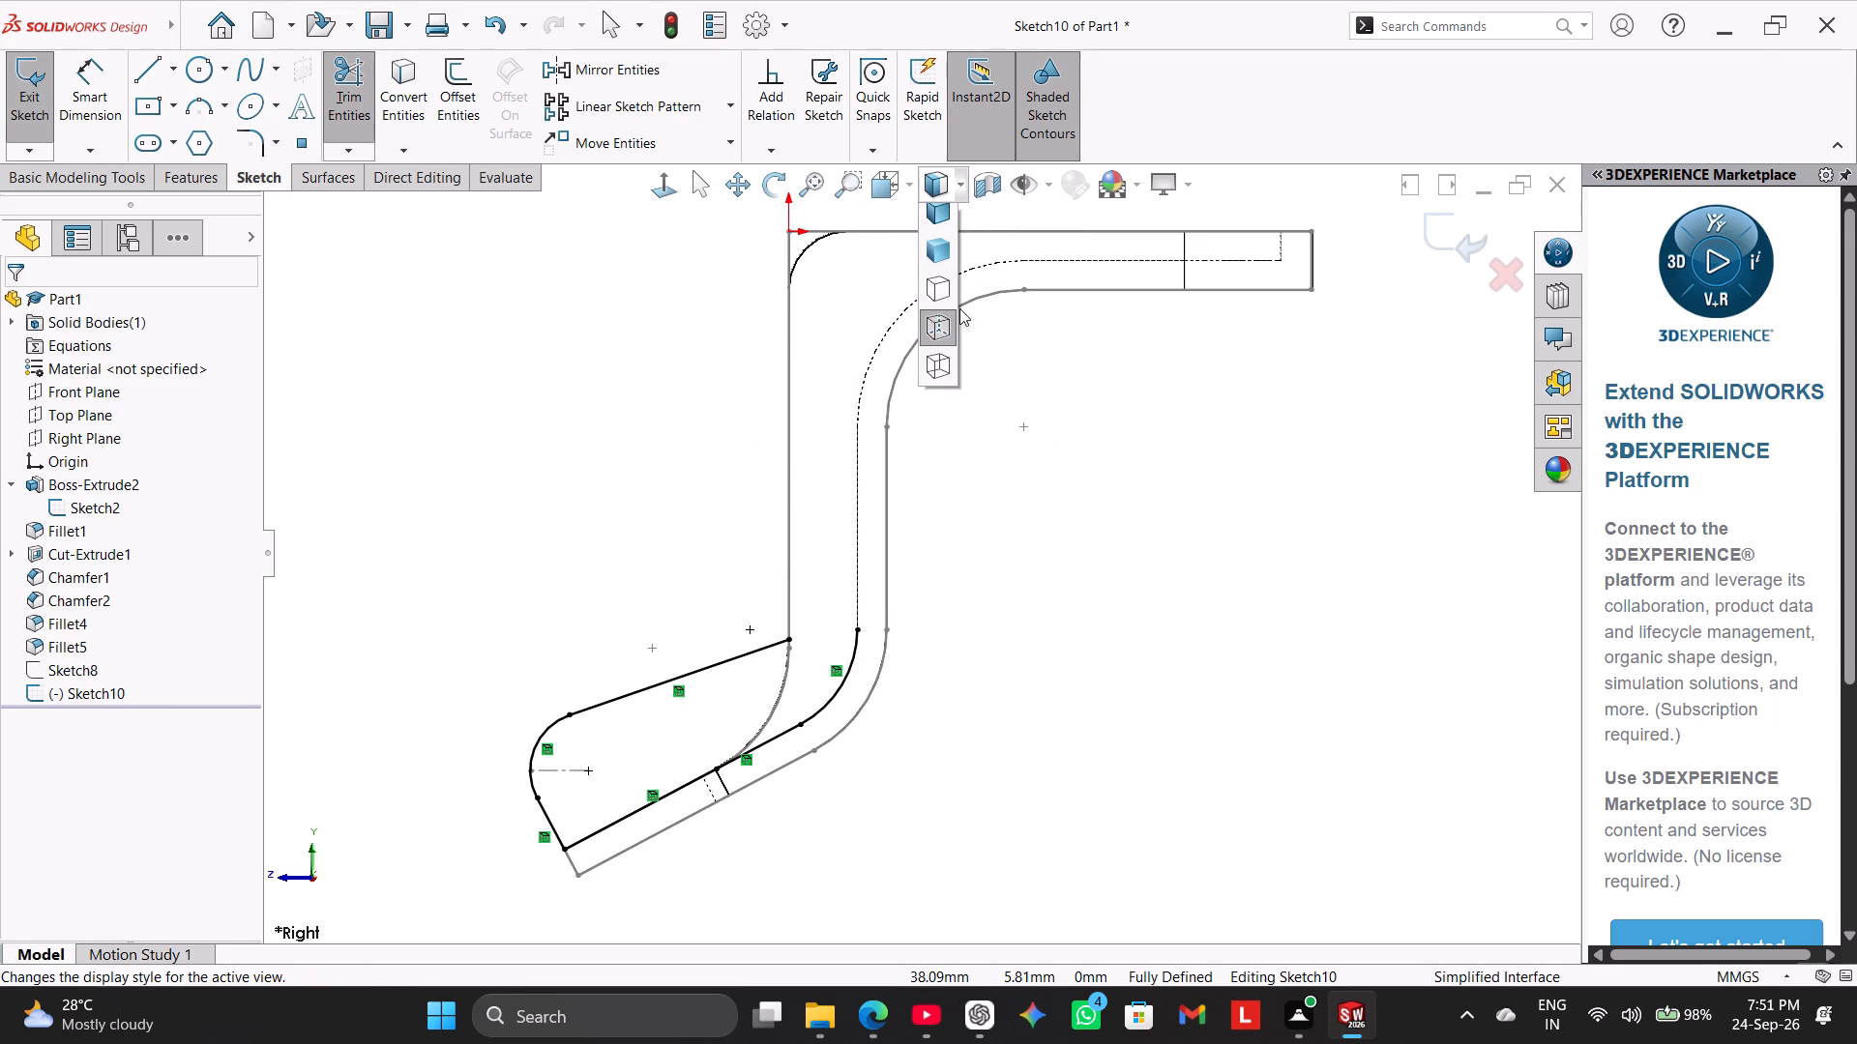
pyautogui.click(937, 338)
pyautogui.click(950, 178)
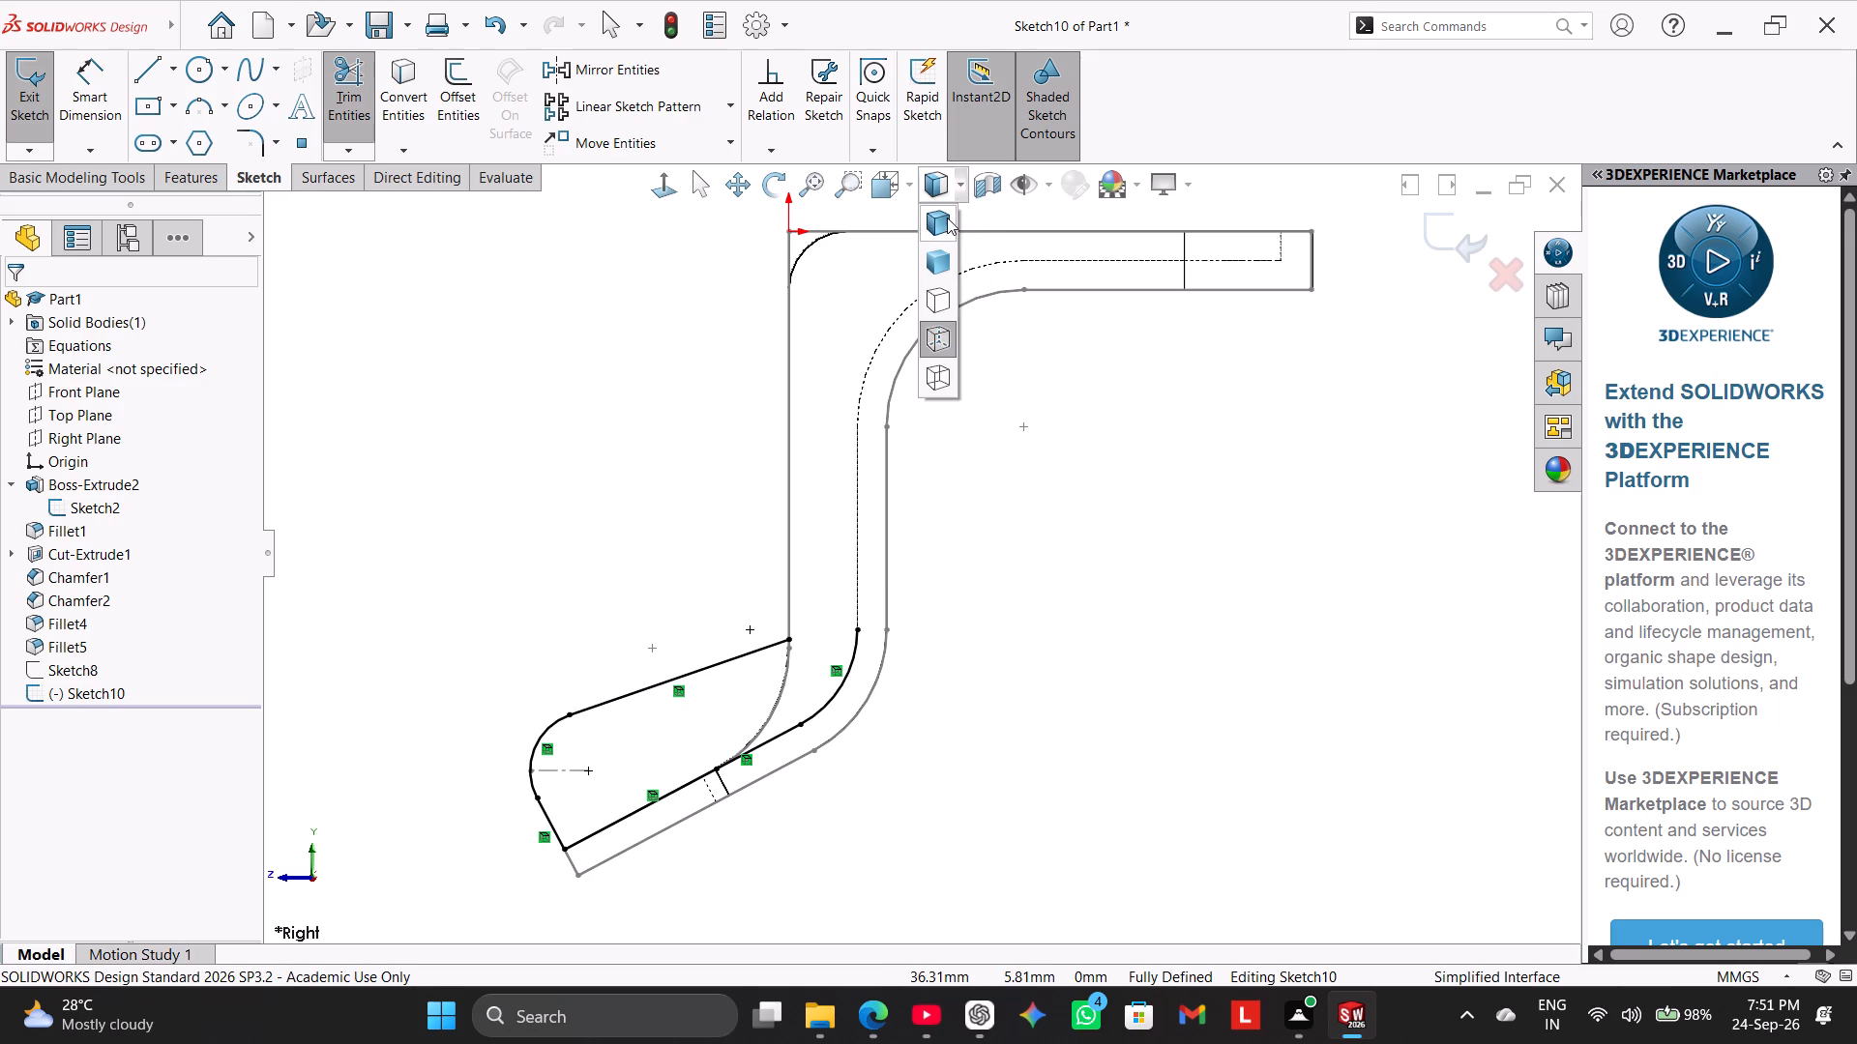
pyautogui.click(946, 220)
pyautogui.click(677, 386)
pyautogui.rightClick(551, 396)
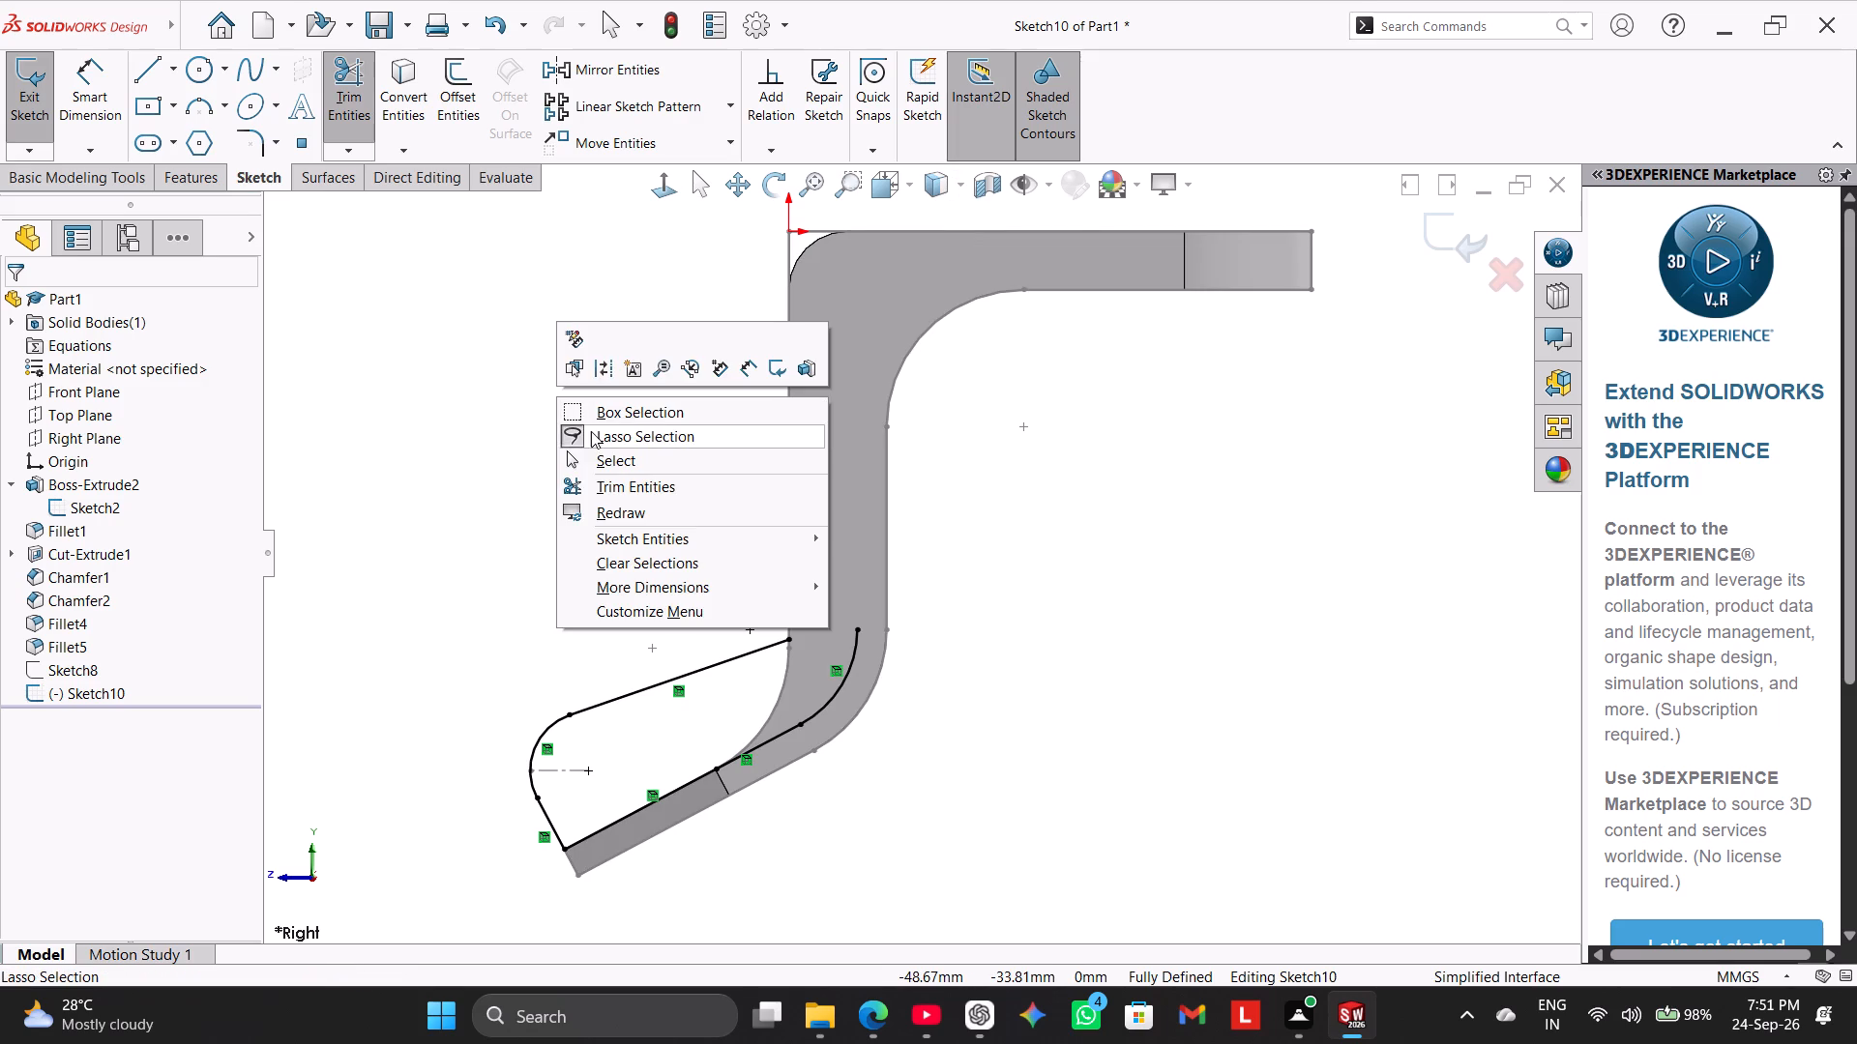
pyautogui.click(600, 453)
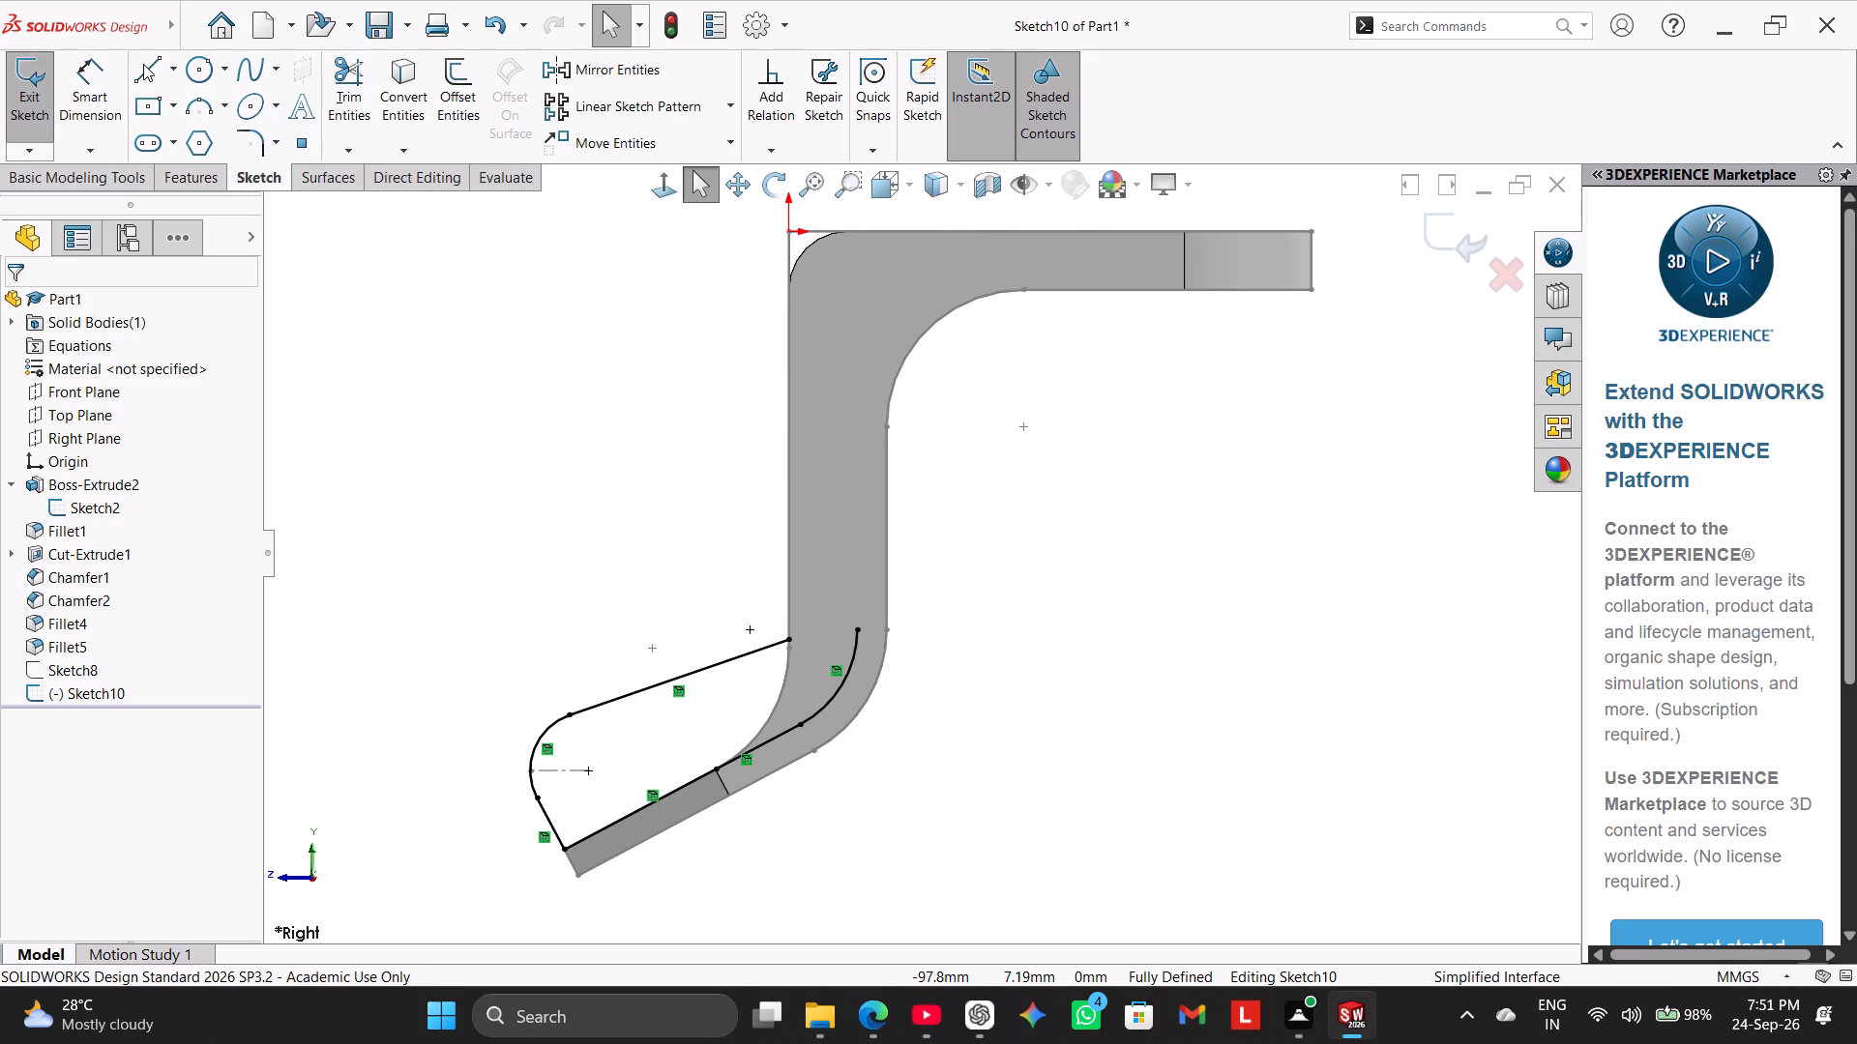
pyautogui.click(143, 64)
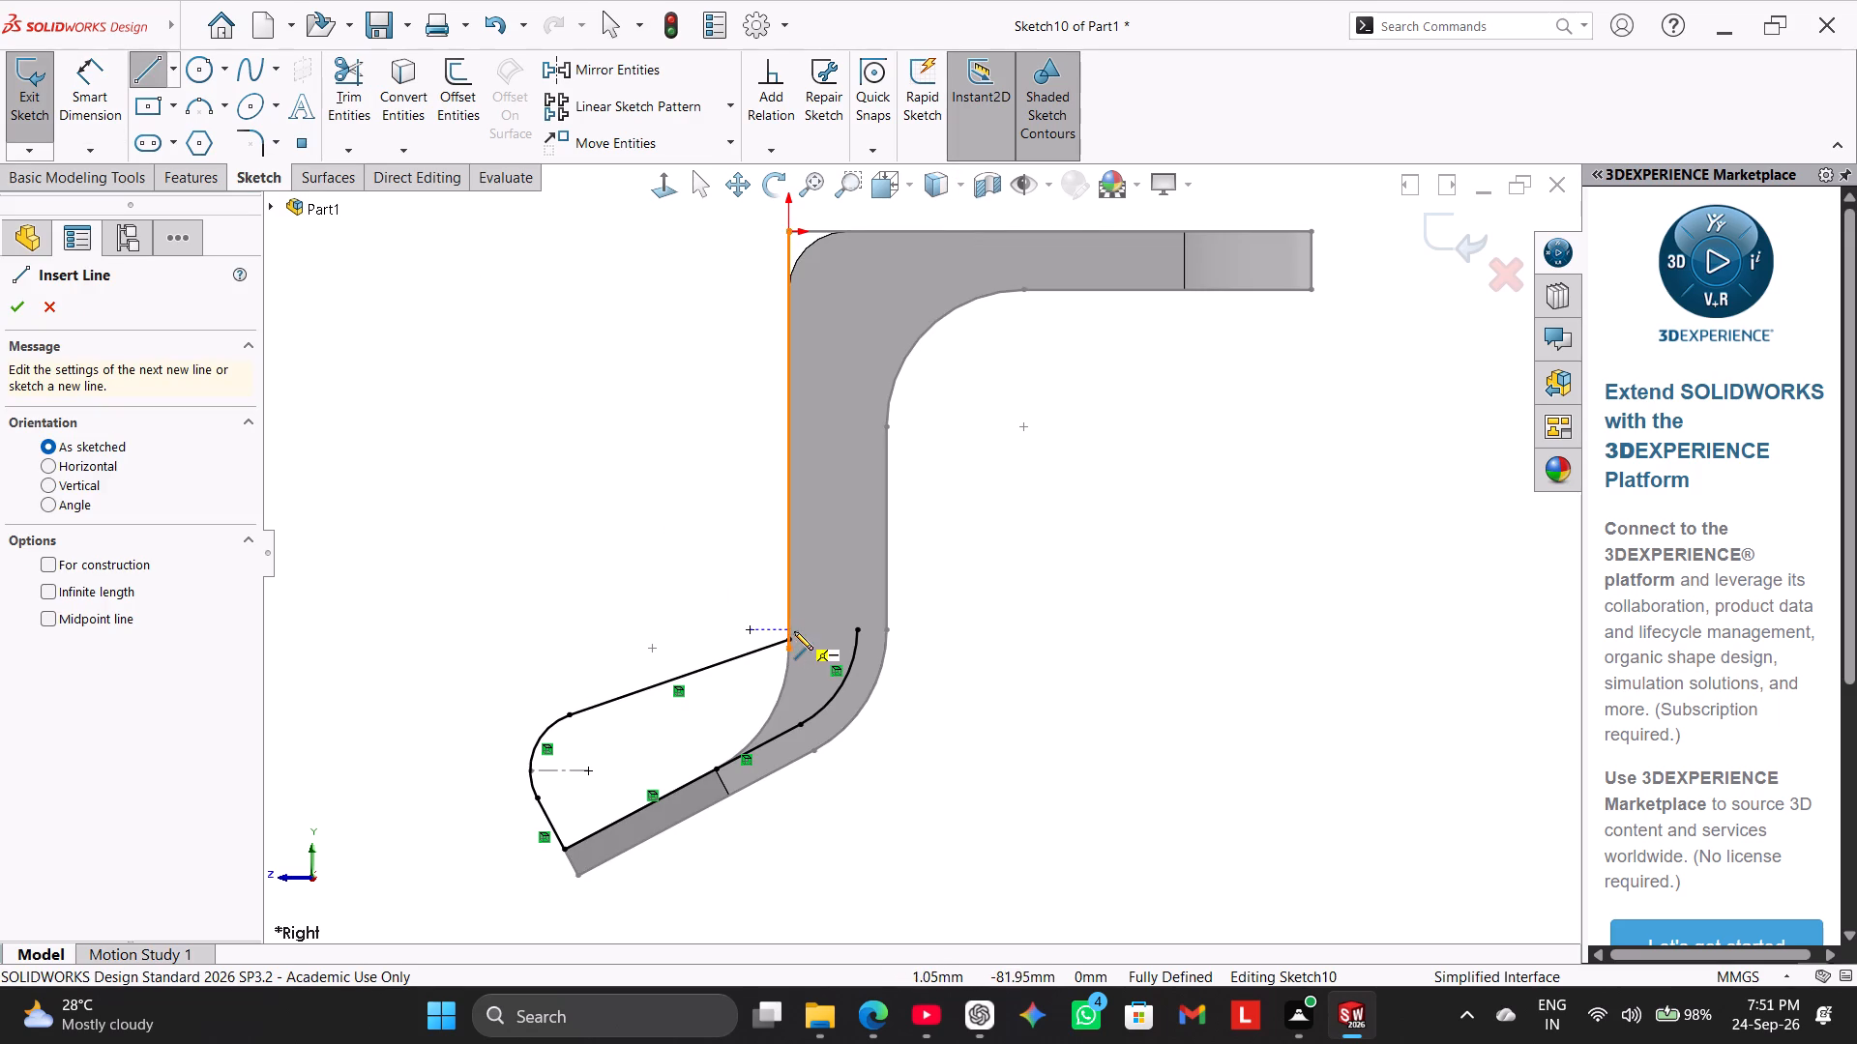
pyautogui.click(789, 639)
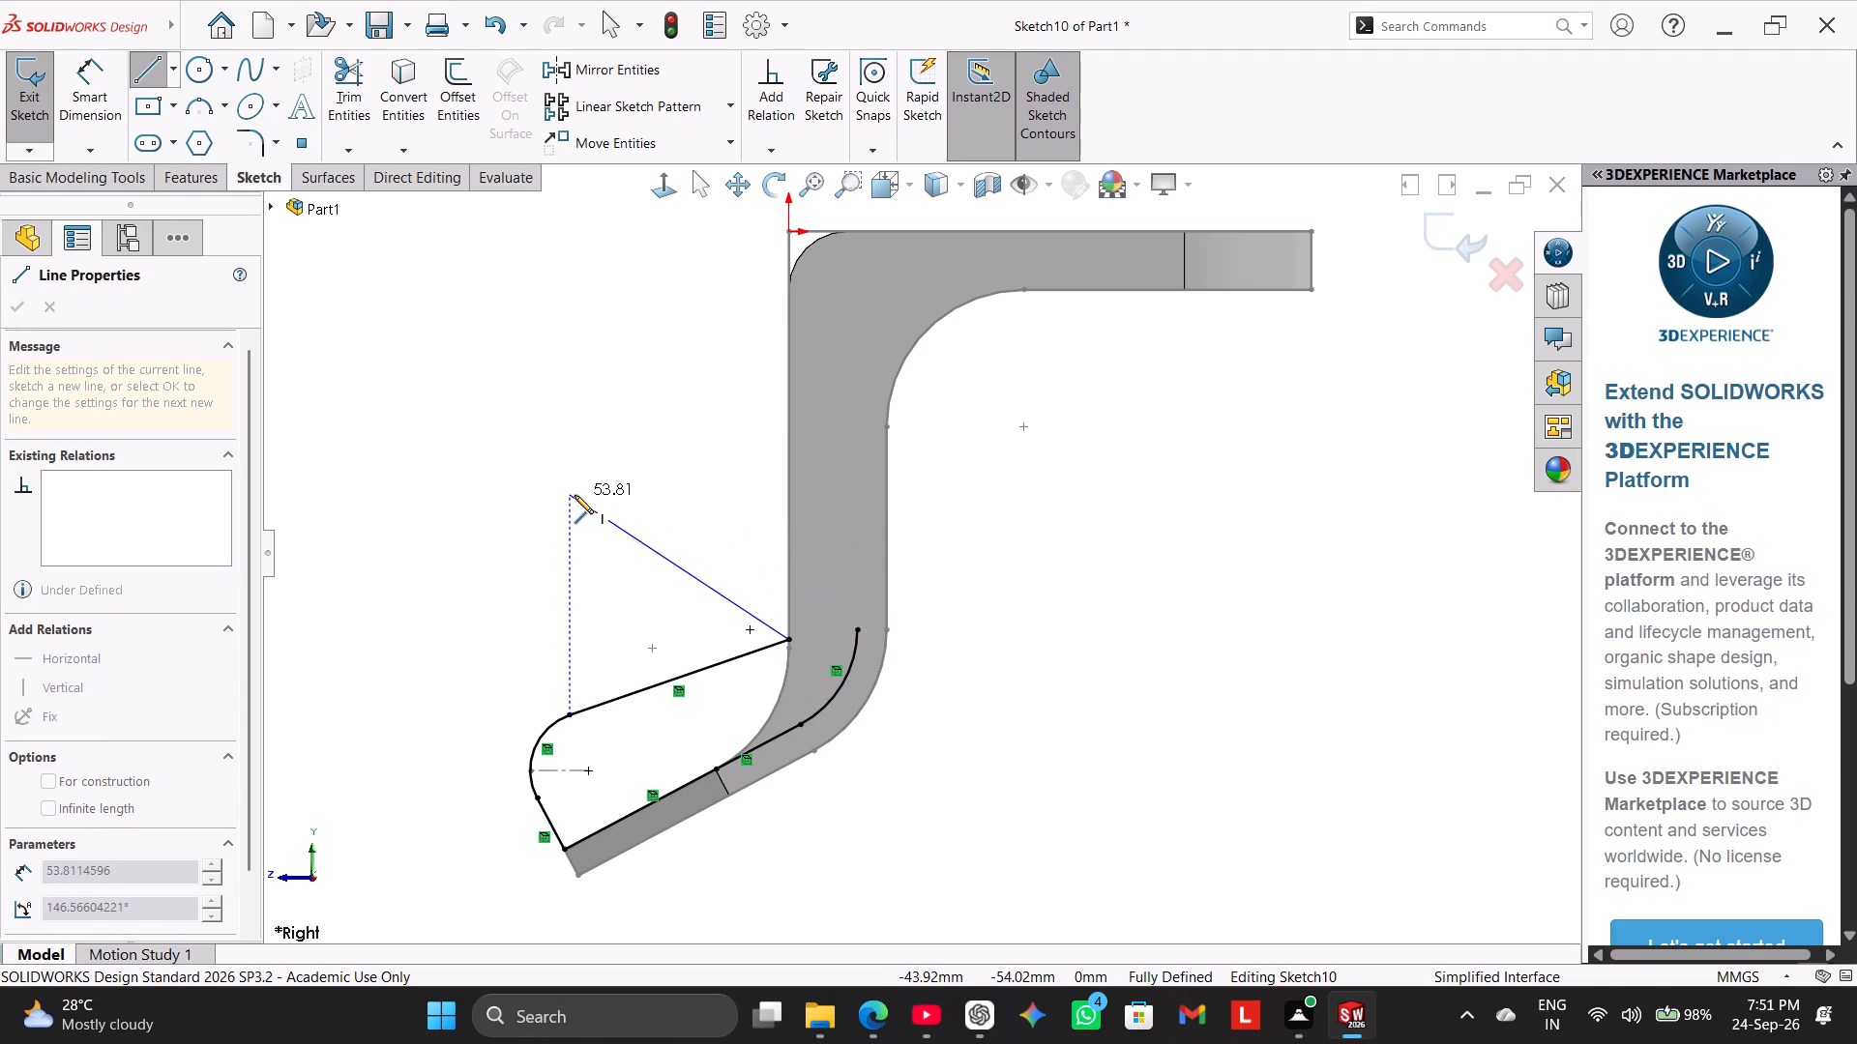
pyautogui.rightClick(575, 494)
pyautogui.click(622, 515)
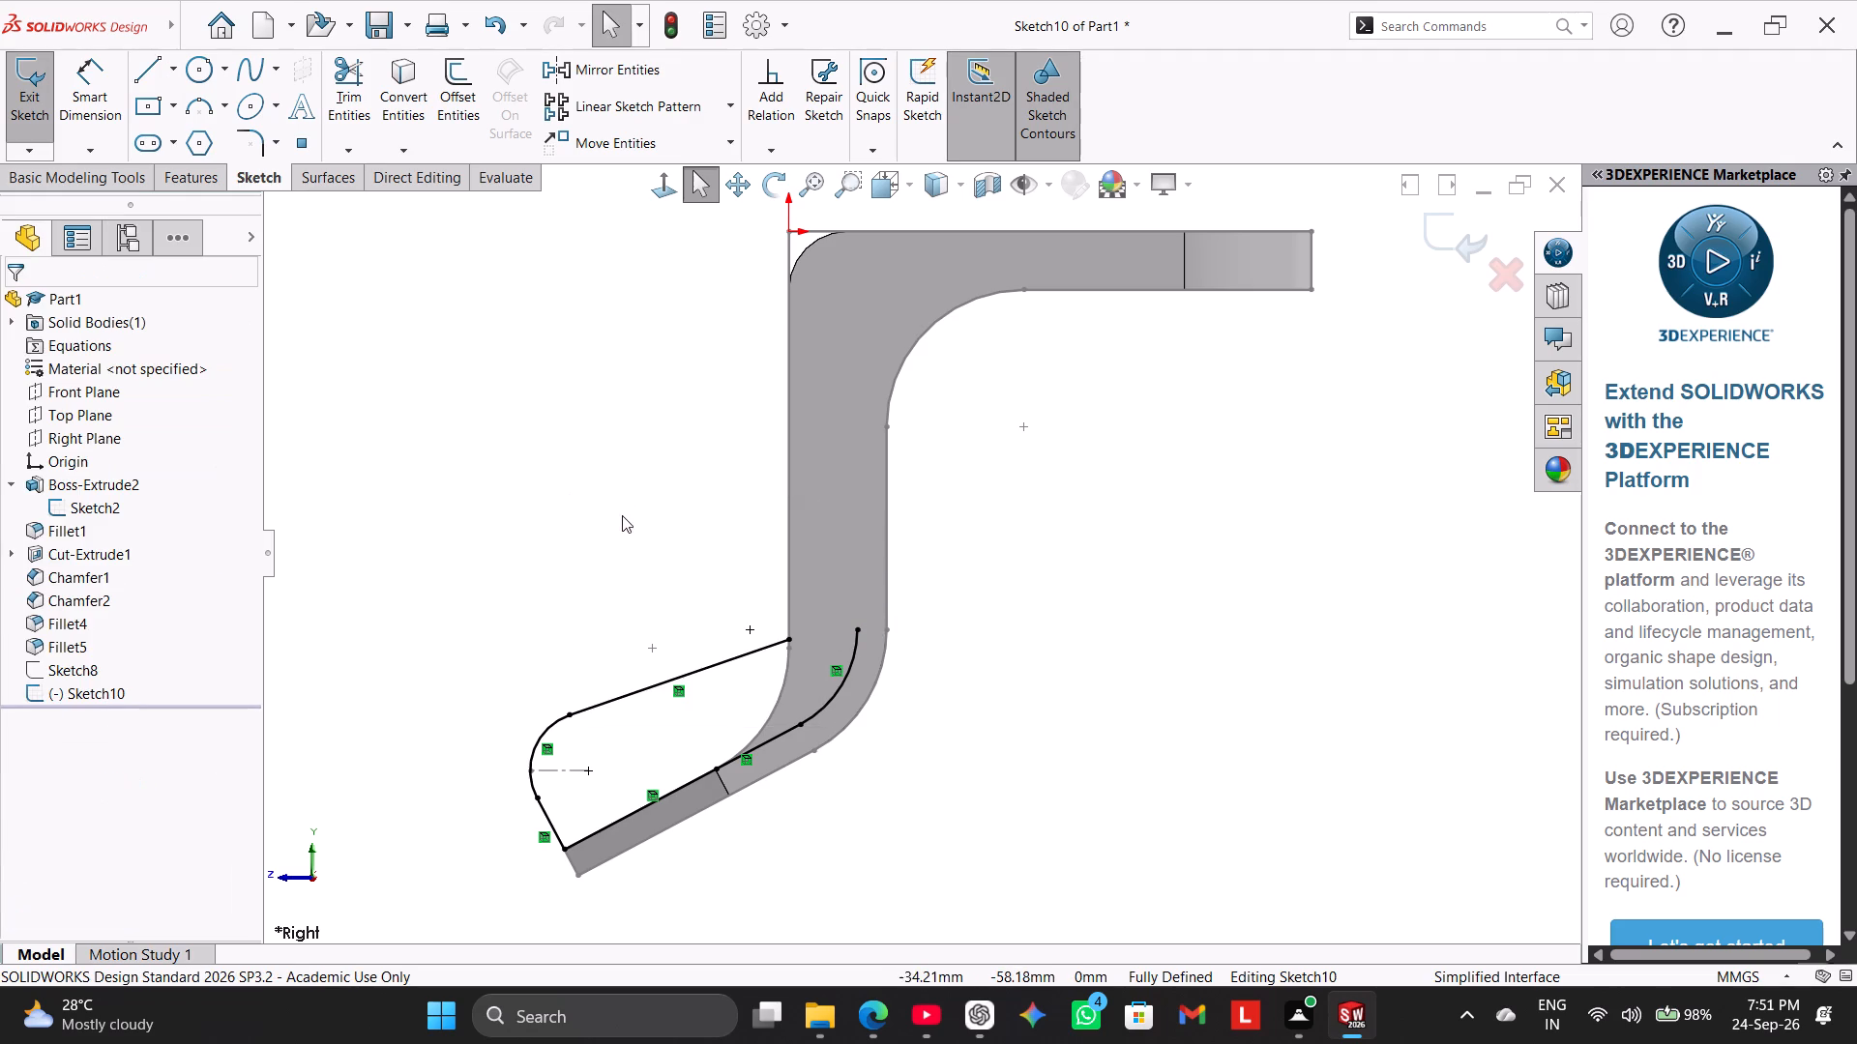
# With Hidden Lines Visible, convert the recess floor's hidden vertical edge in the upright leg into a sketch line.
pyautogui.click(964, 183)
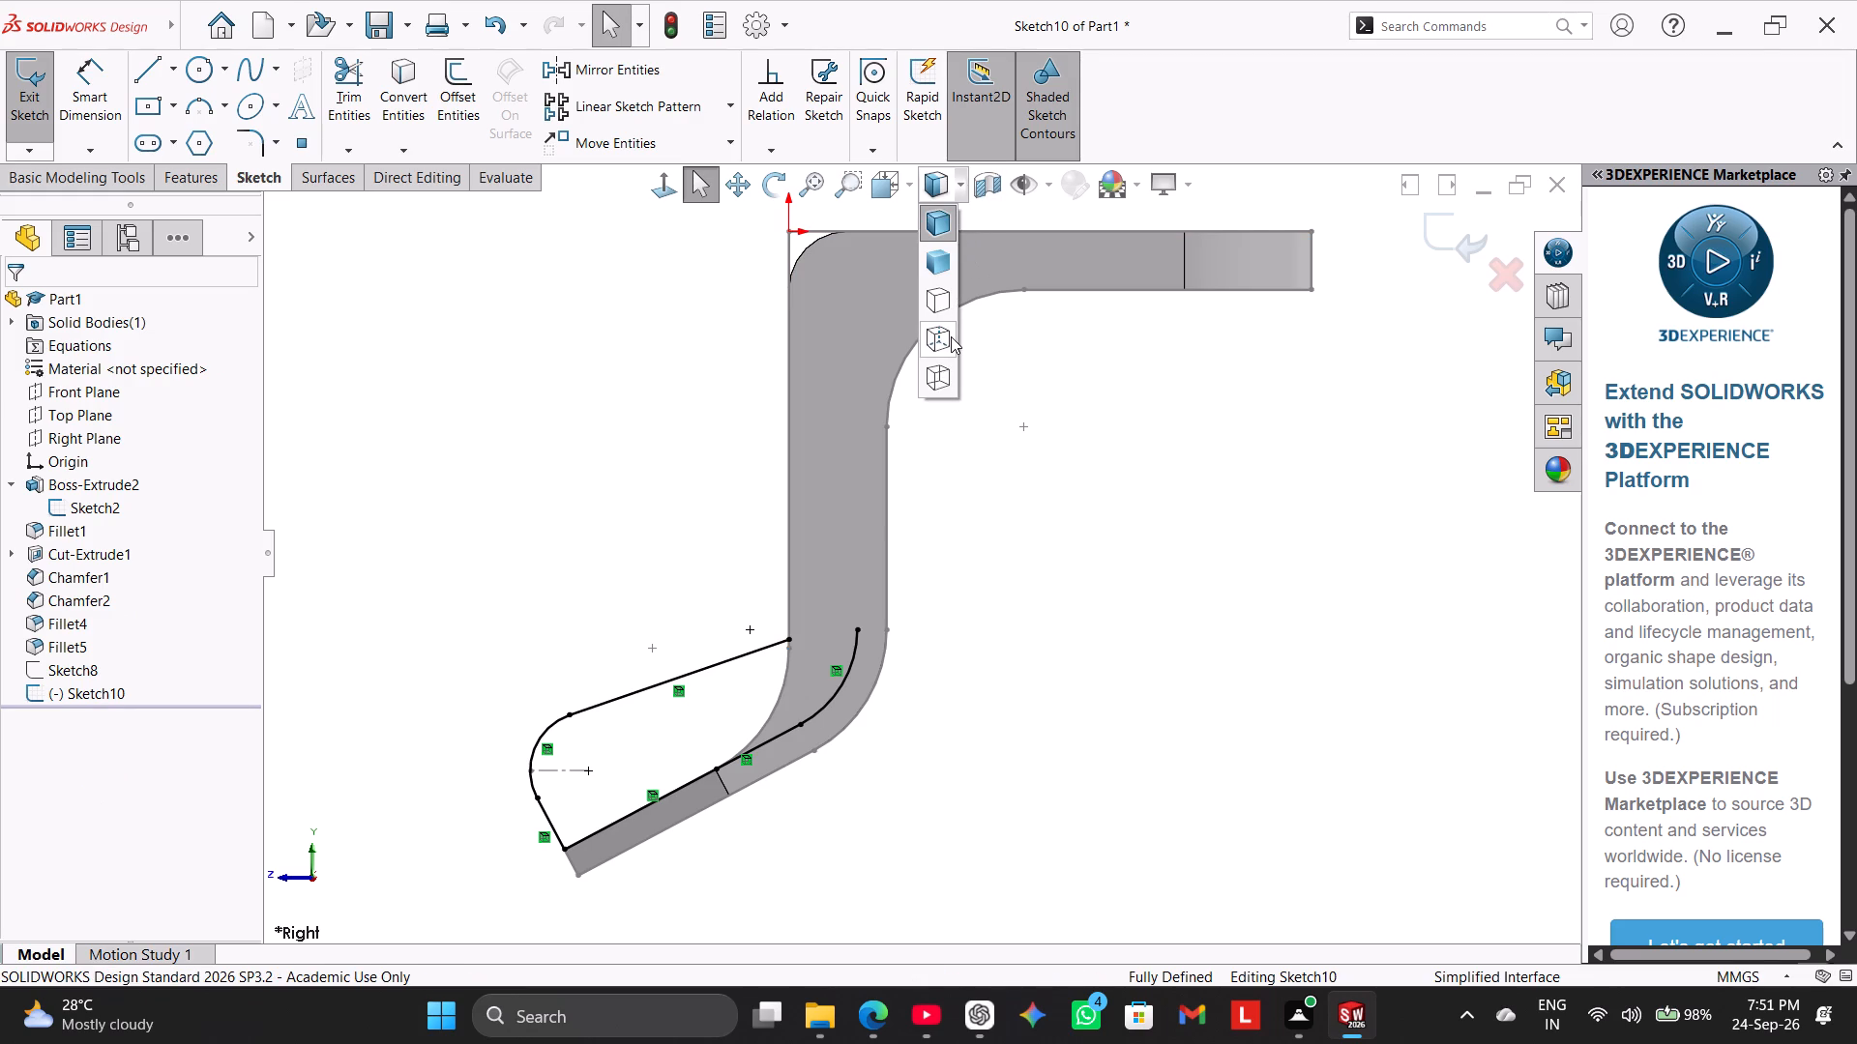
pyautogui.click(951, 336)
pyautogui.click(410, 96)
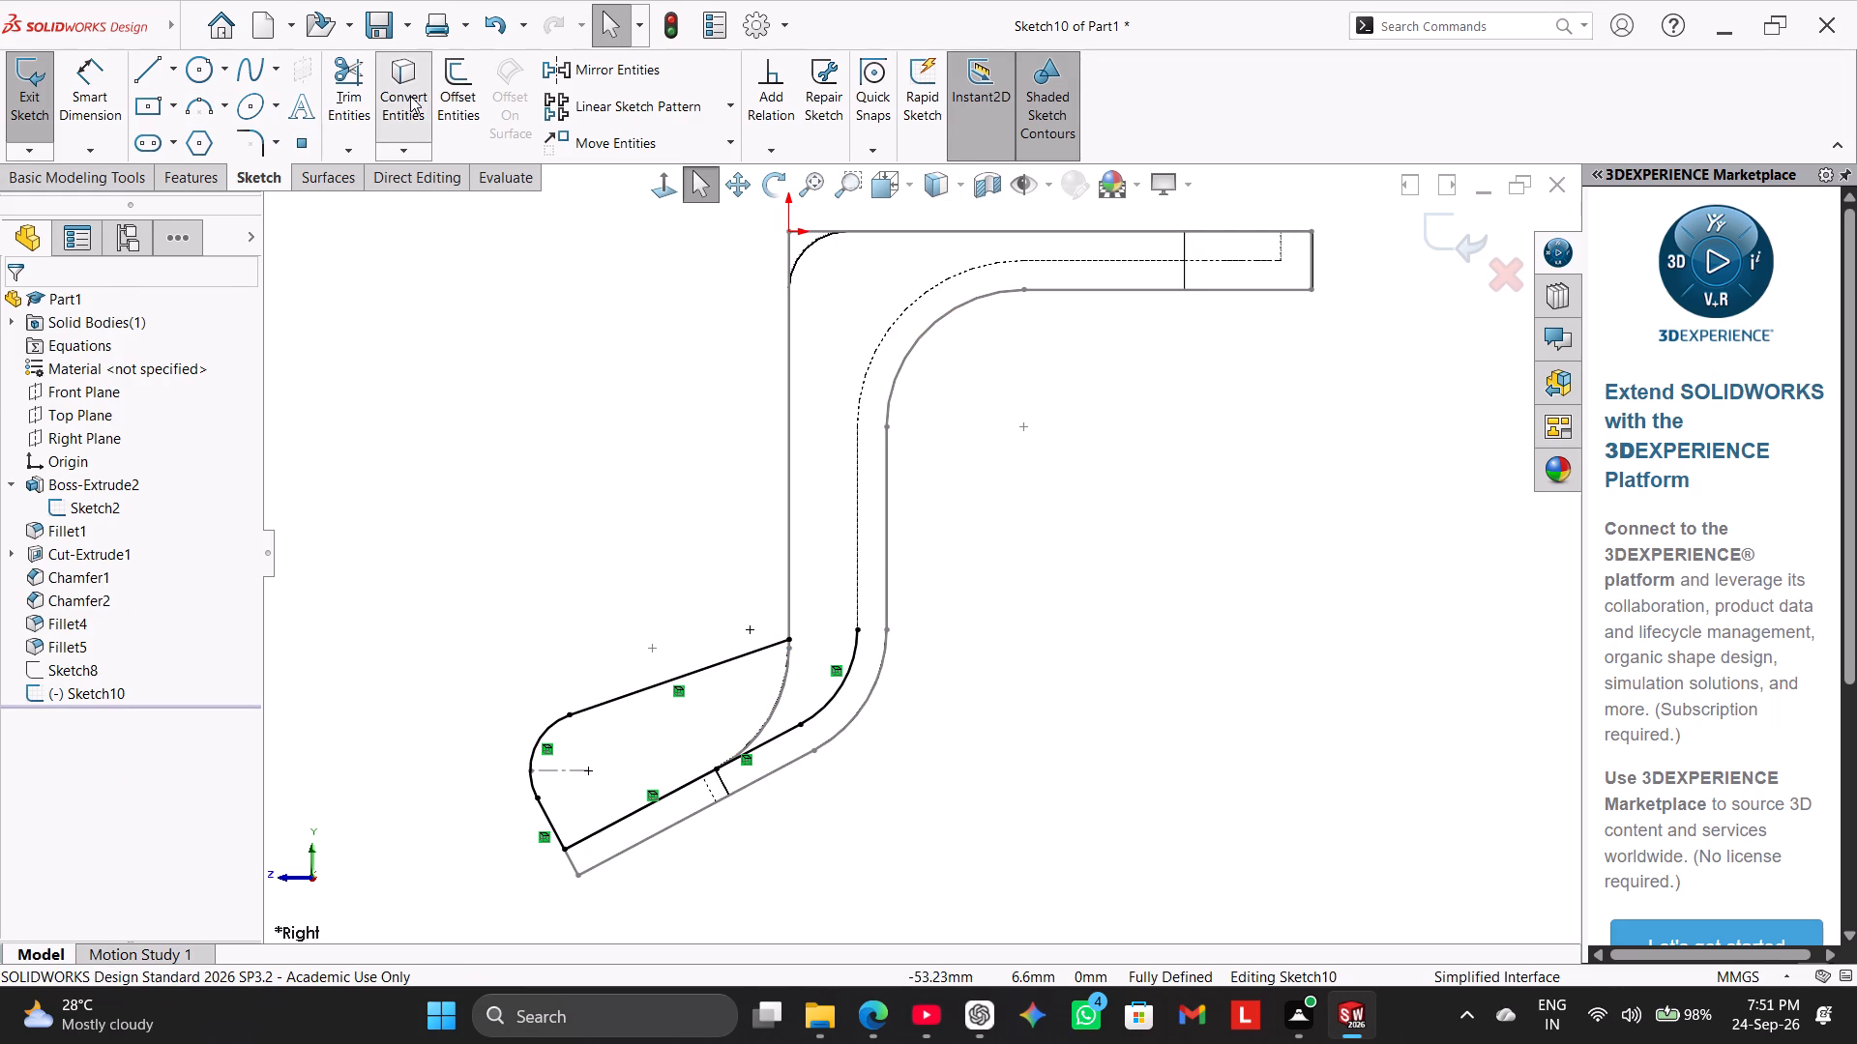
pyautogui.click(860, 583)
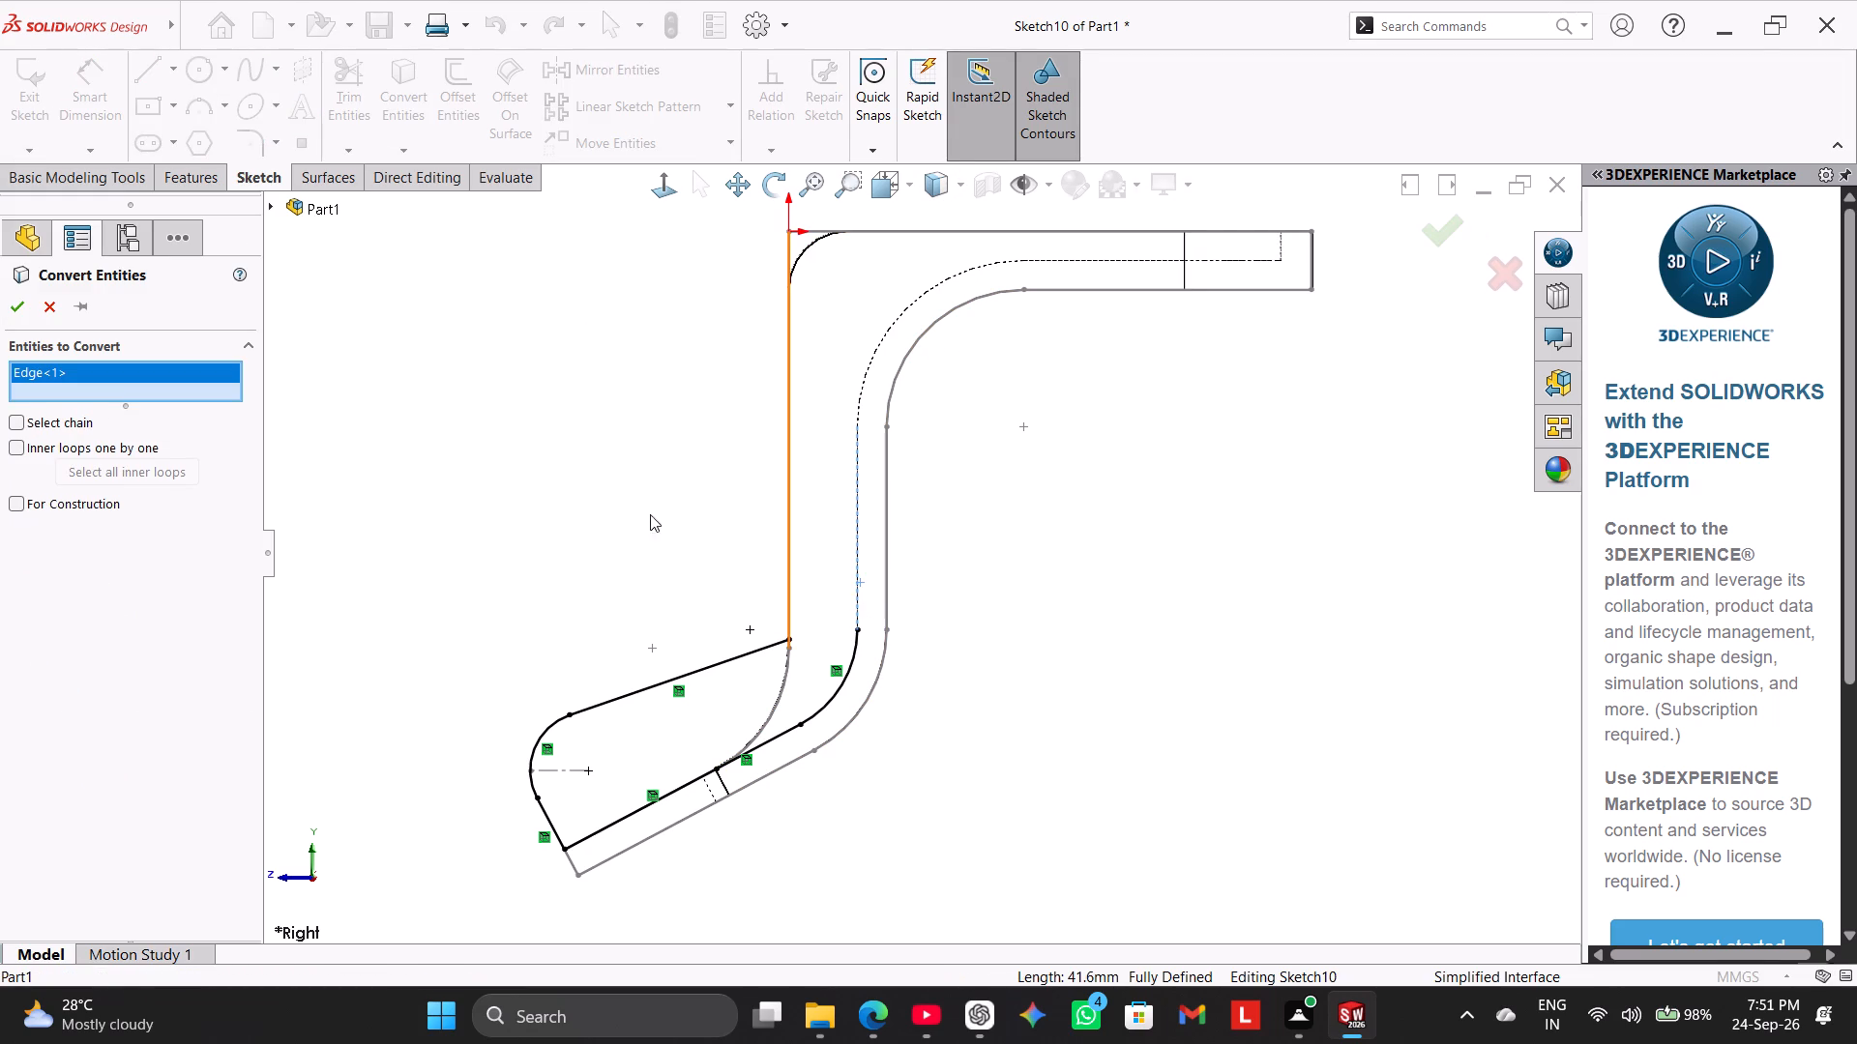
pyautogui.rightClick(634, 500)
pyautogui.click(669, 635)
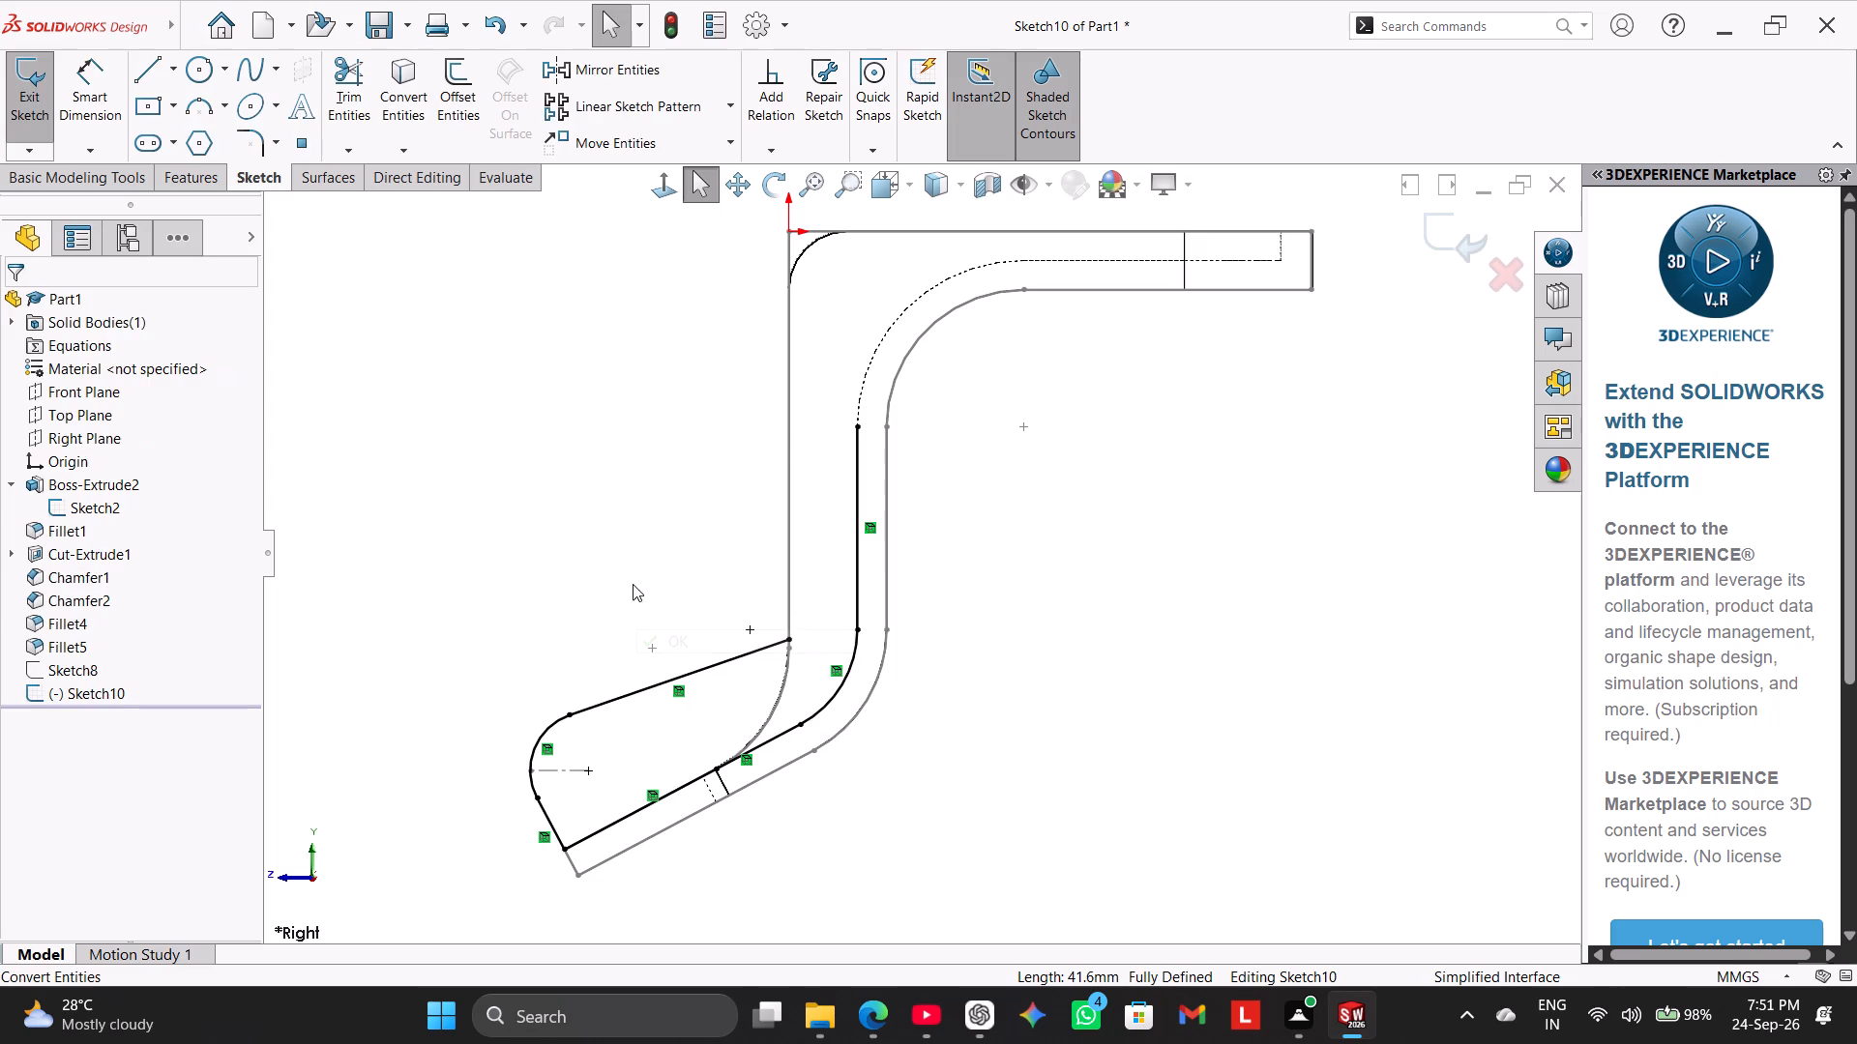
# Extend the upper sloping line to the converted vertical line inside the upright leg.
pyautogui.click(368, 143)
pyautogui.click(388, 190)
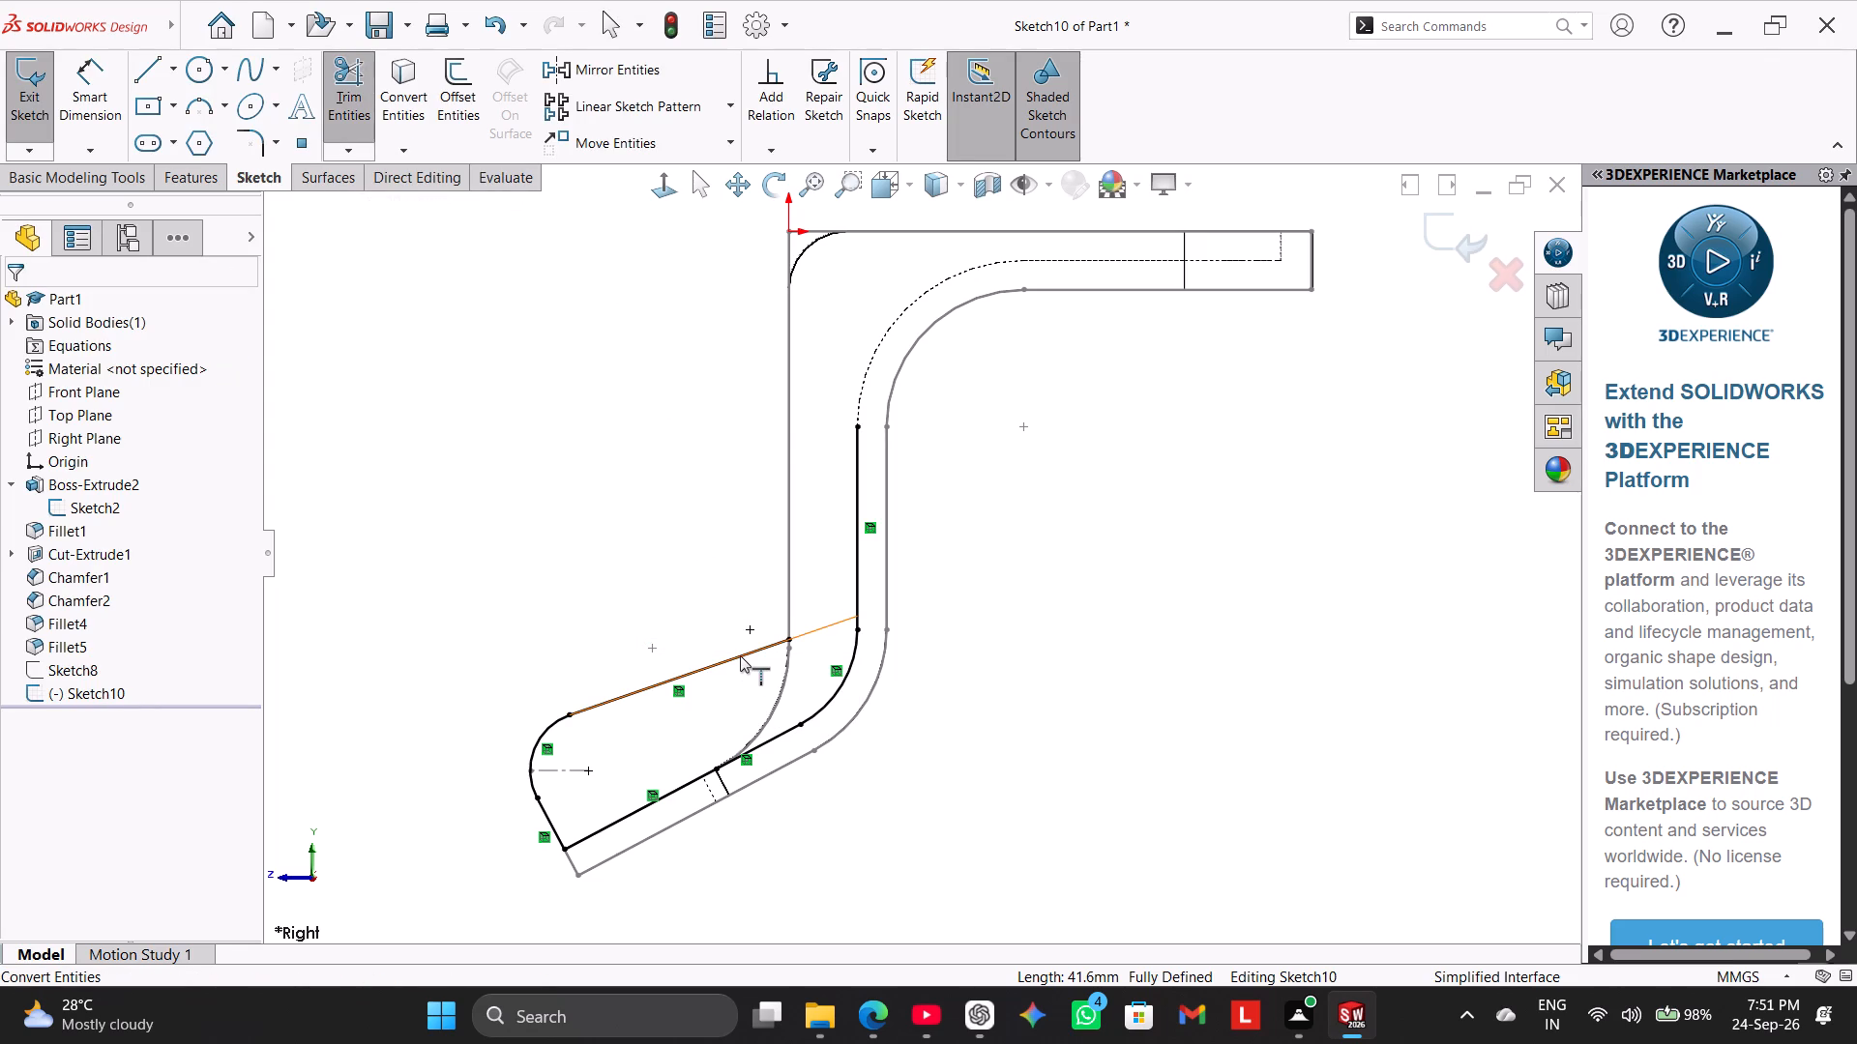
pyautogui.click(740, 655)
pyautogui.rightClick(603, 521)
pyautogui.click(657, 587)
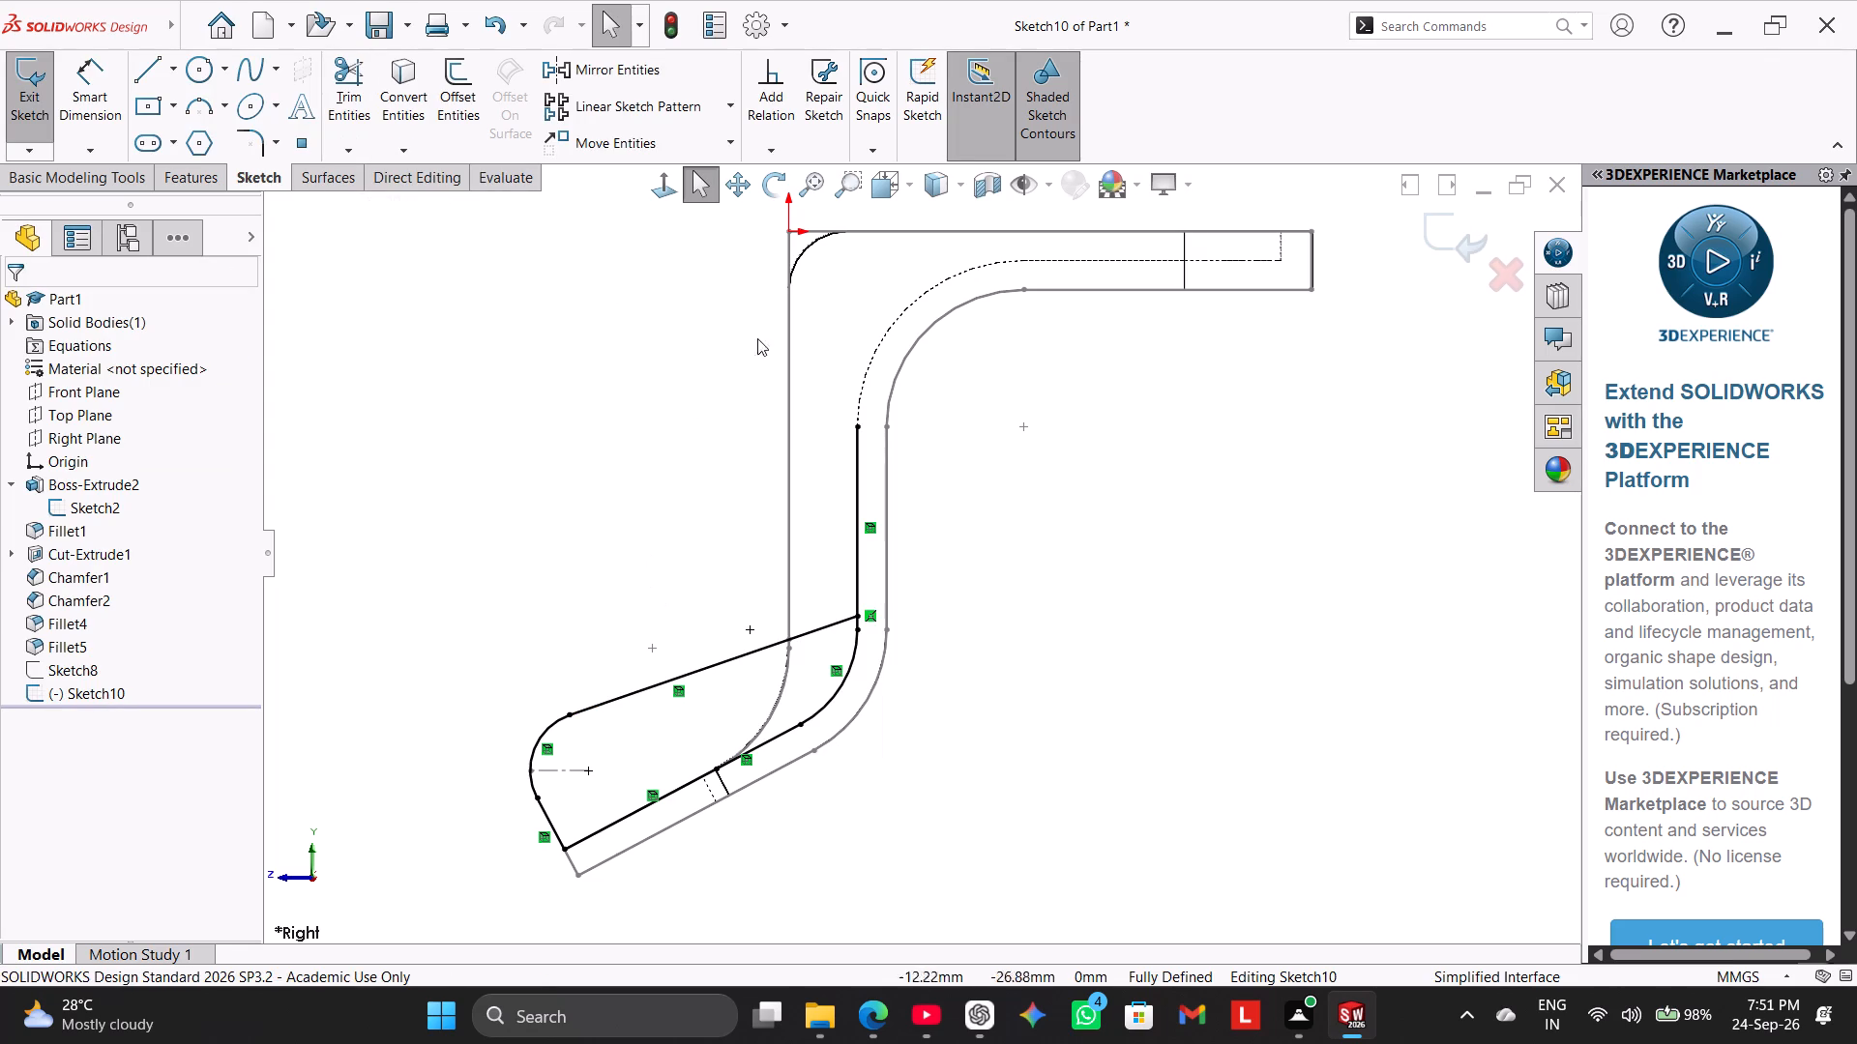
# In Shaded With Edges display, trim the converted vertical line above the sloping line to close the rib profile.
pyautogui.click(957, 181)
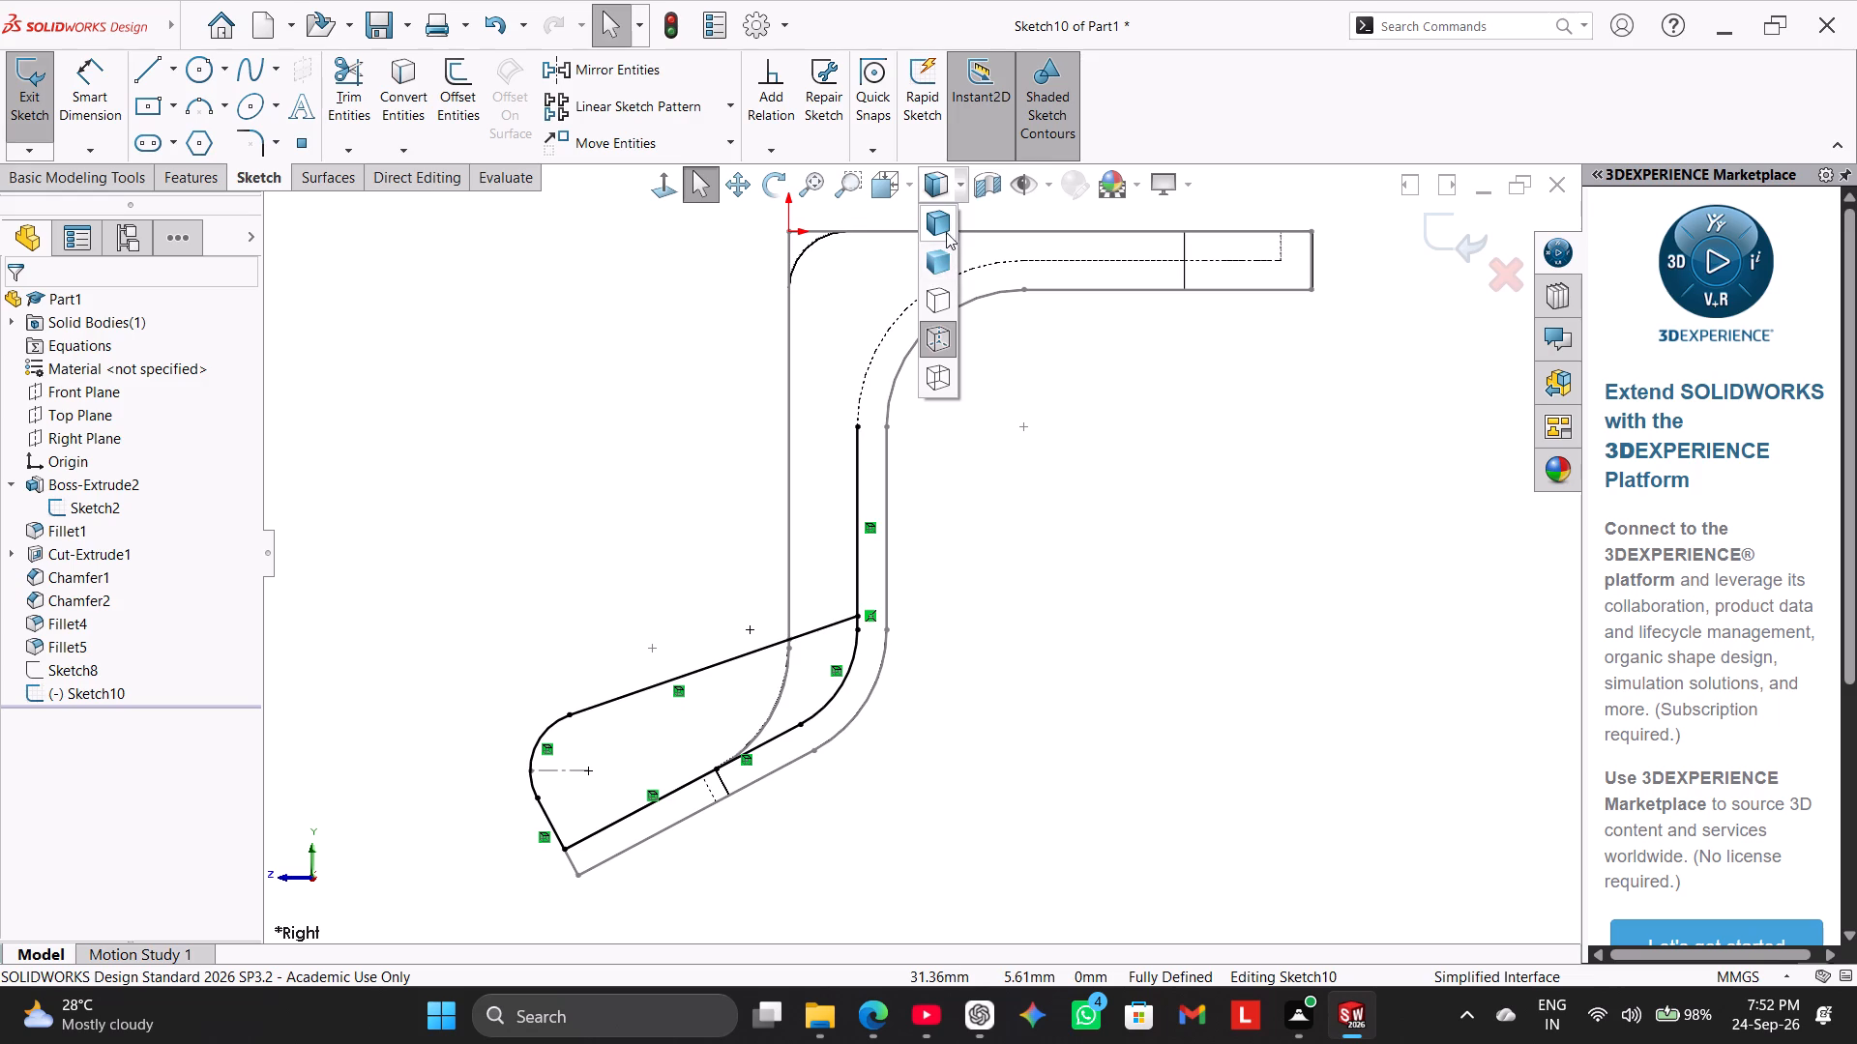
pyautogui.click(946, 222)
pyautogui.click(350, 87)
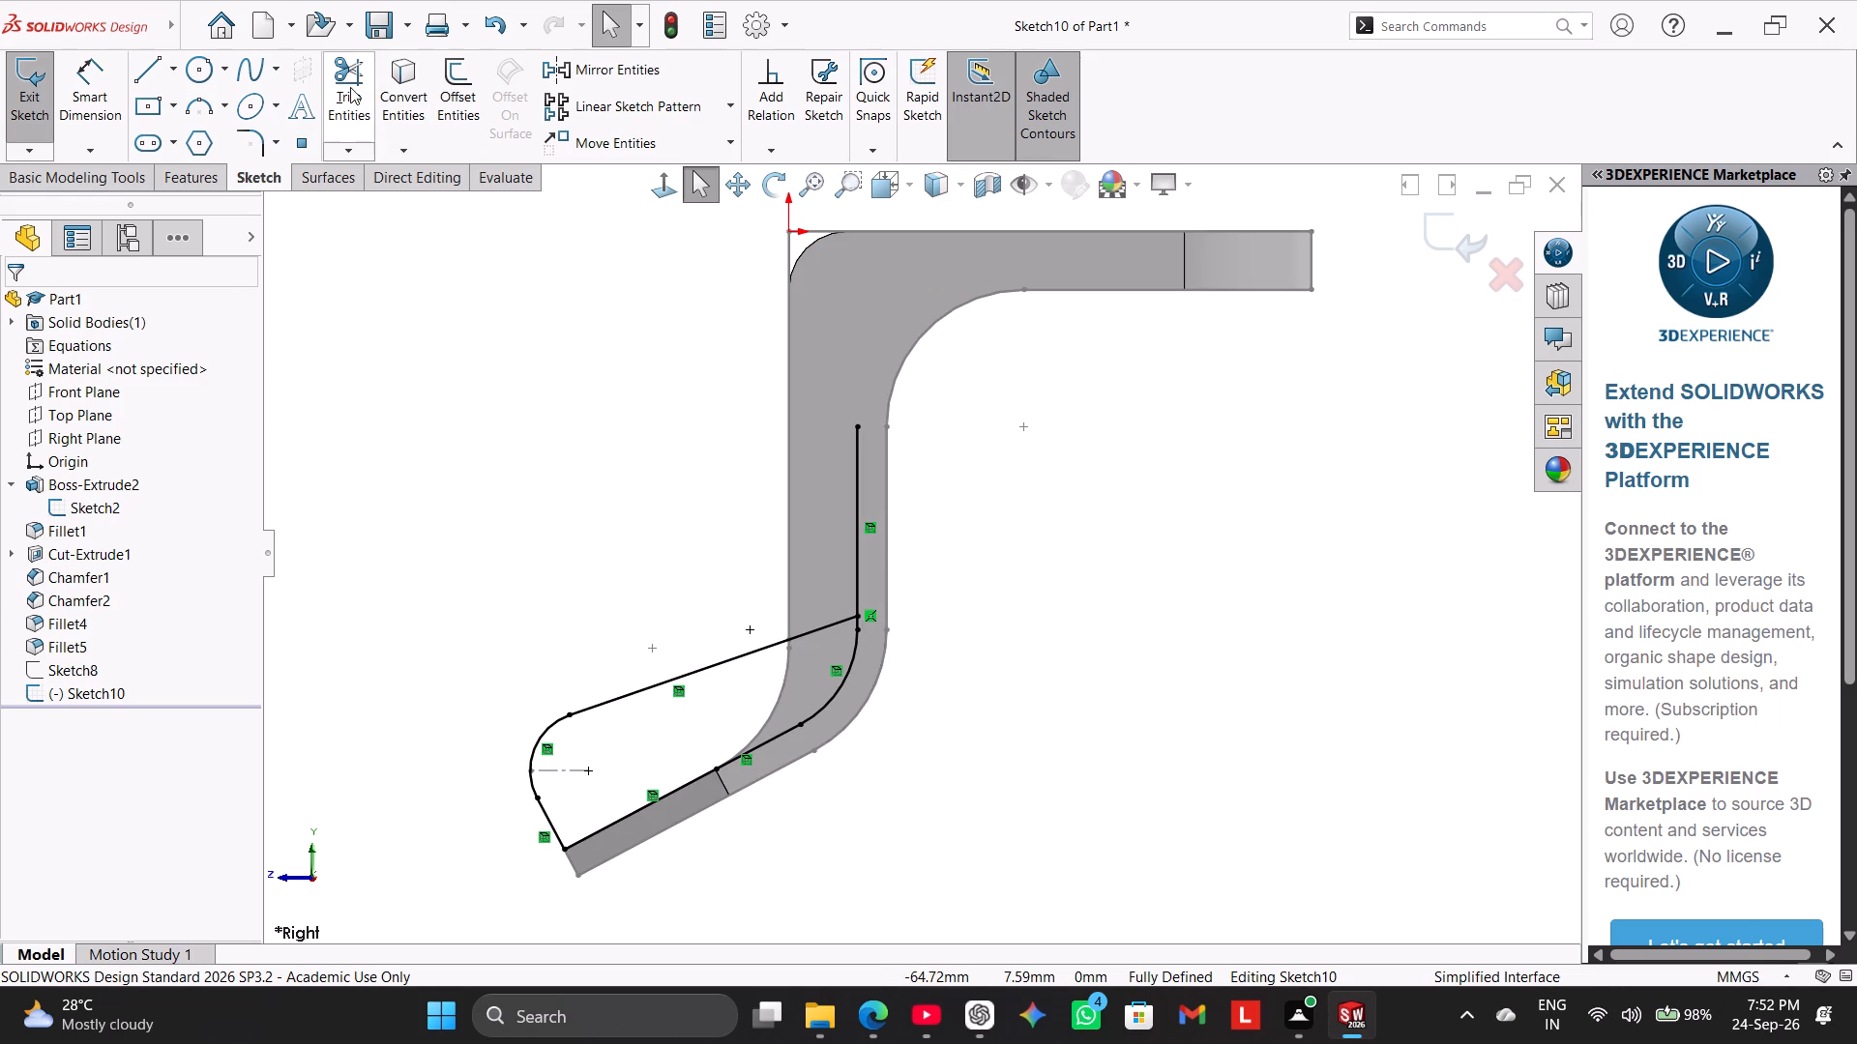
pyautogui.click(860, 514)
pyautogui.rightClick(518, 445)
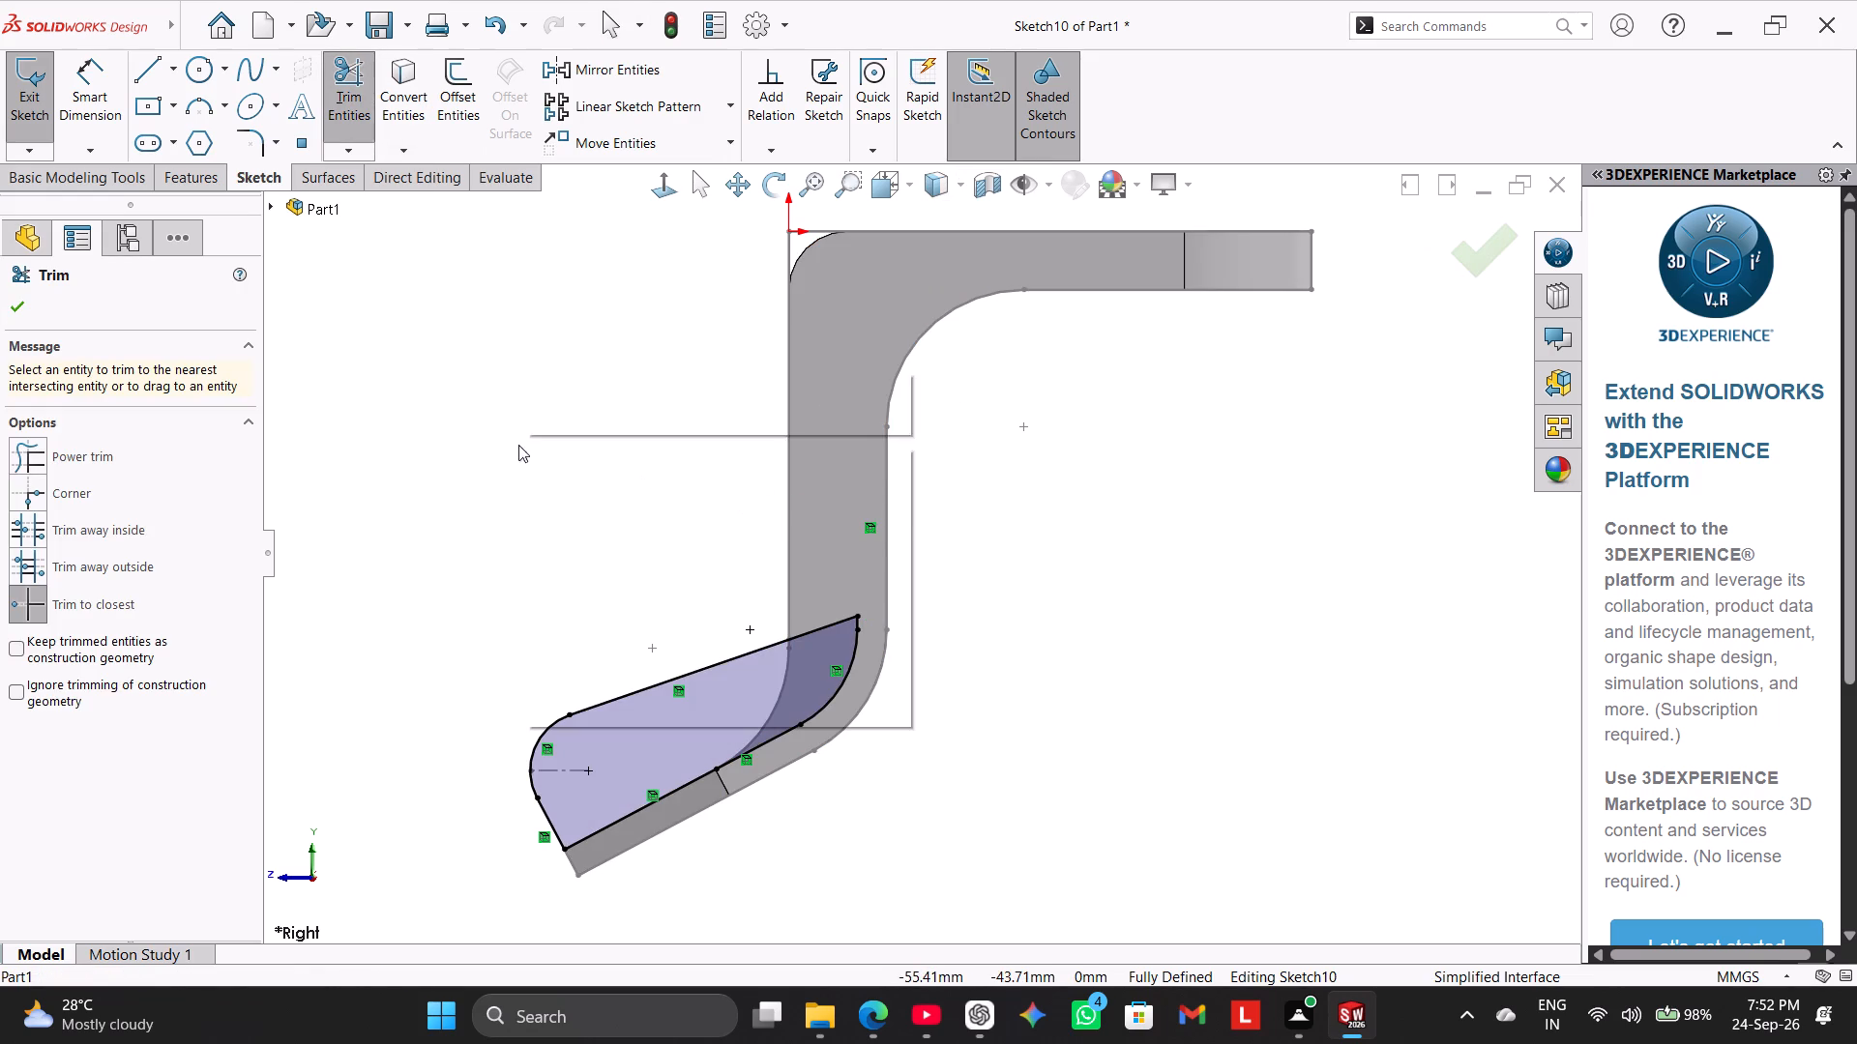
pyautogui.click(573, 500)
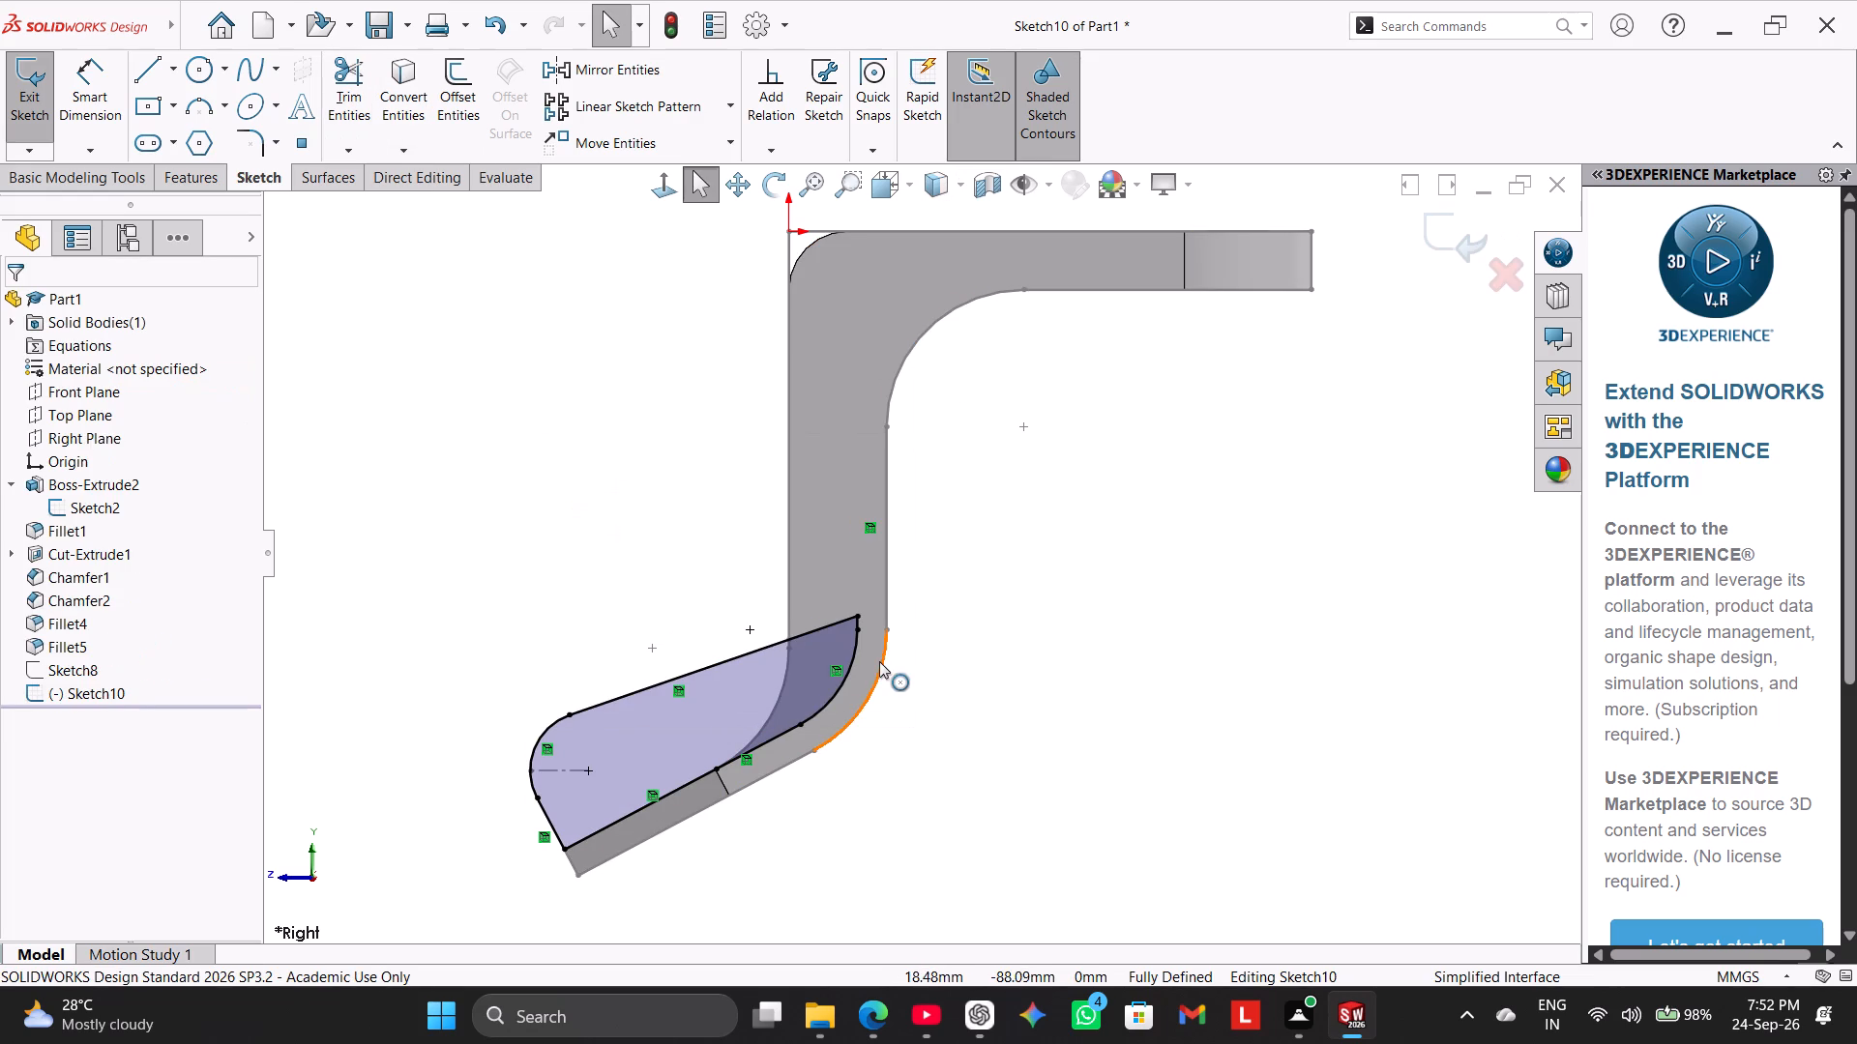
# Extrude the closed rib profile 6 mm using Mid Plane, merged with the bracket.
pyautogui.moveTo(654, 575); pyautogui.dragTo(722, 771, button='middle')
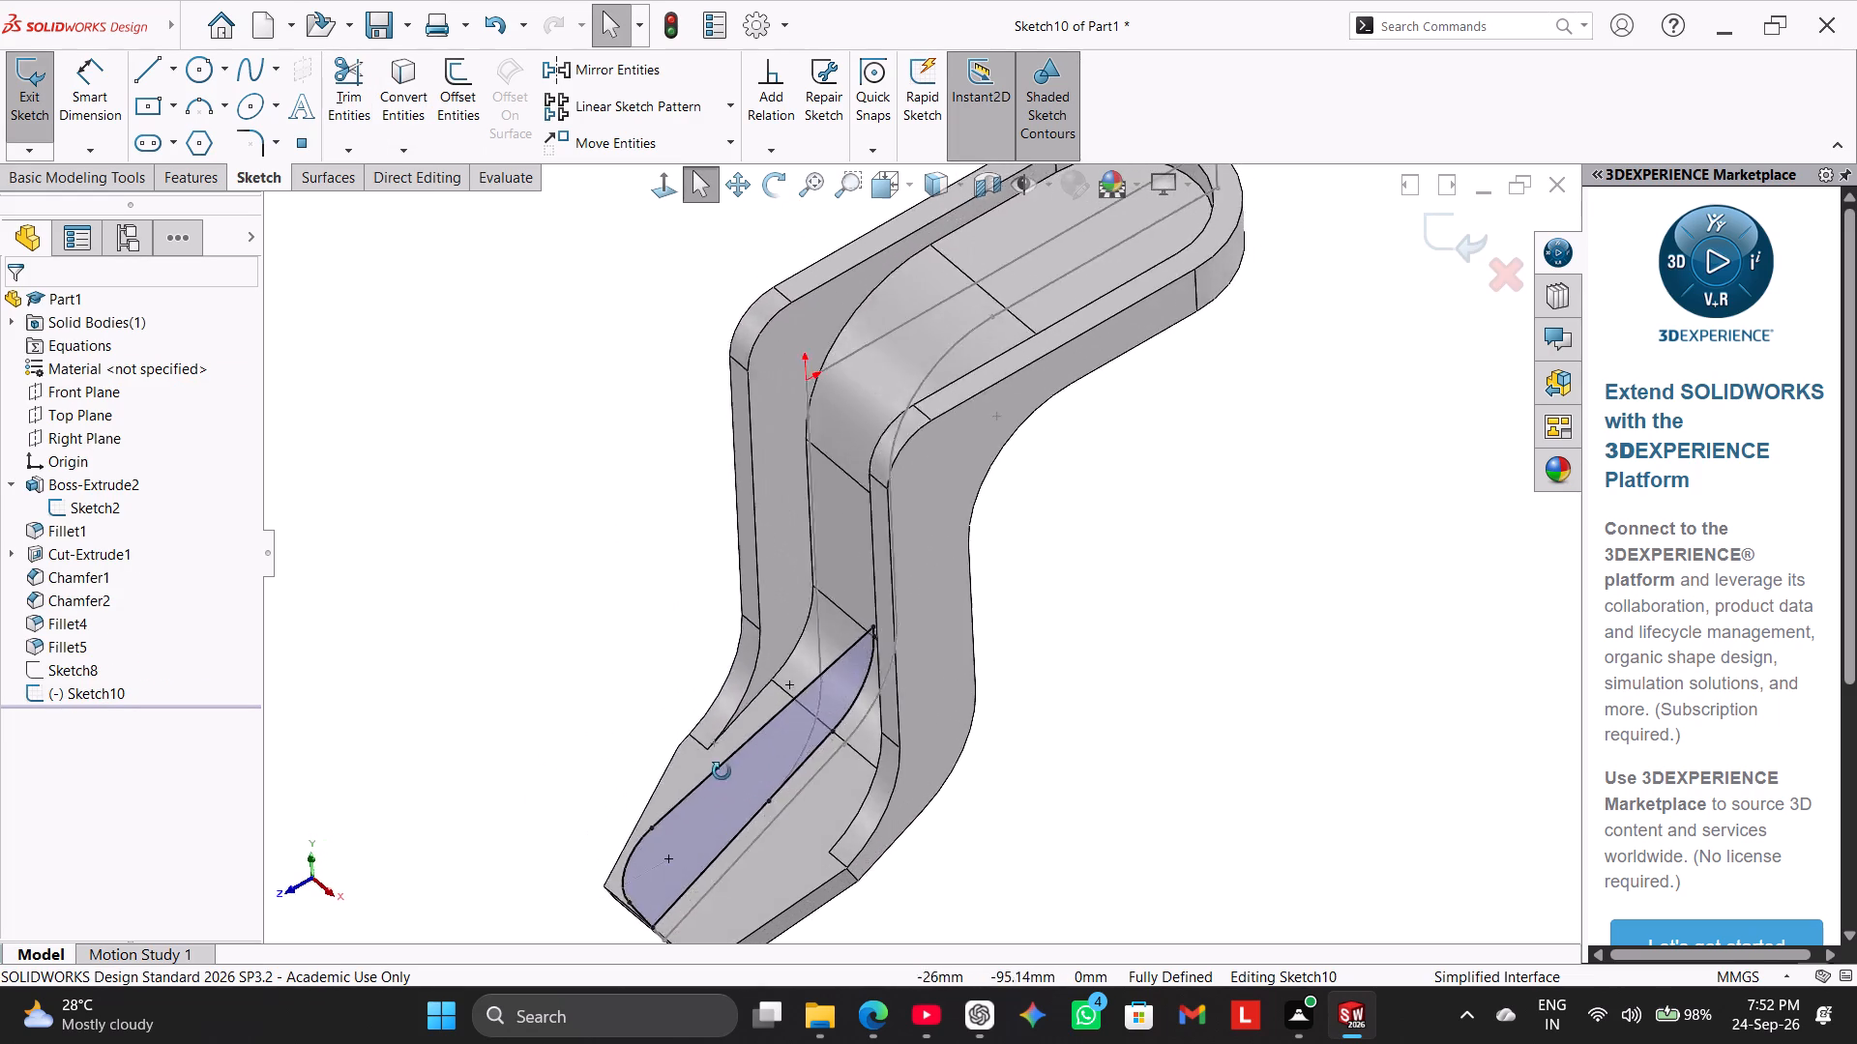
pyautogui.moveTo(722, 771); pyautogui.dragTo(668, 693, button='middle')
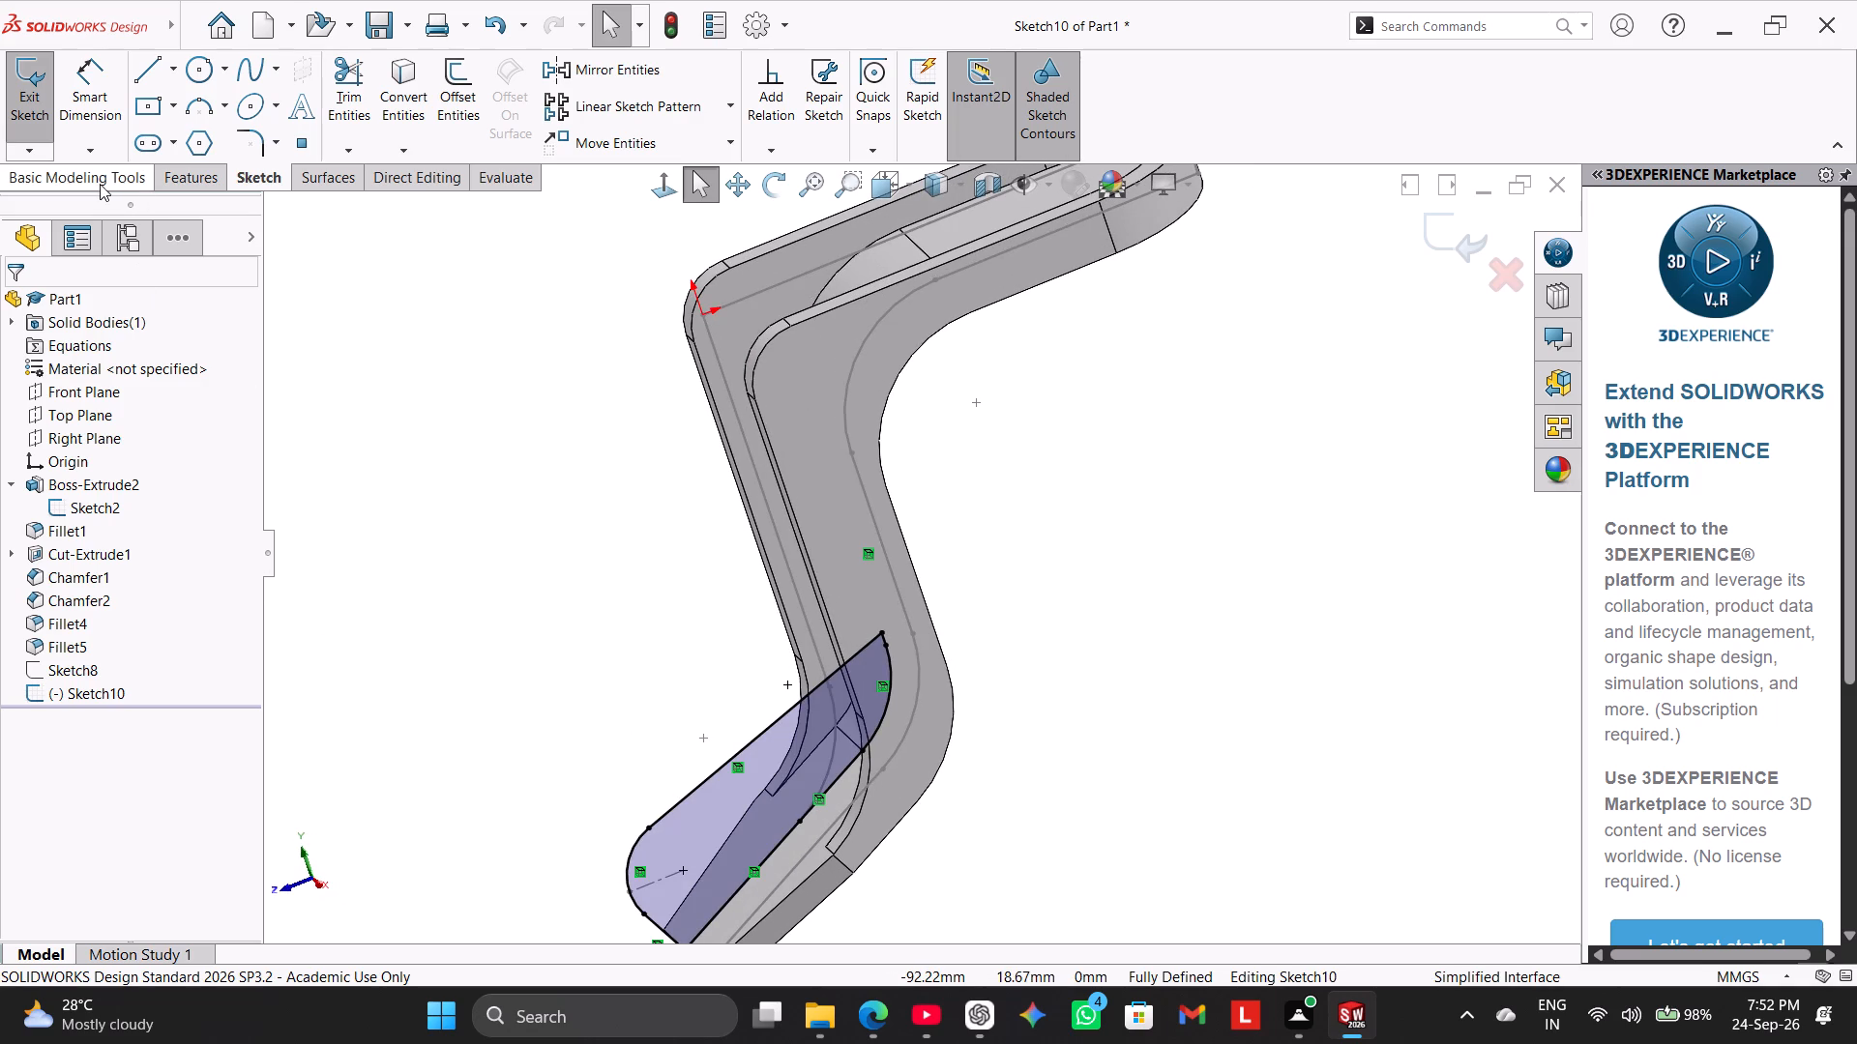
pyautogui.click(180, 172)
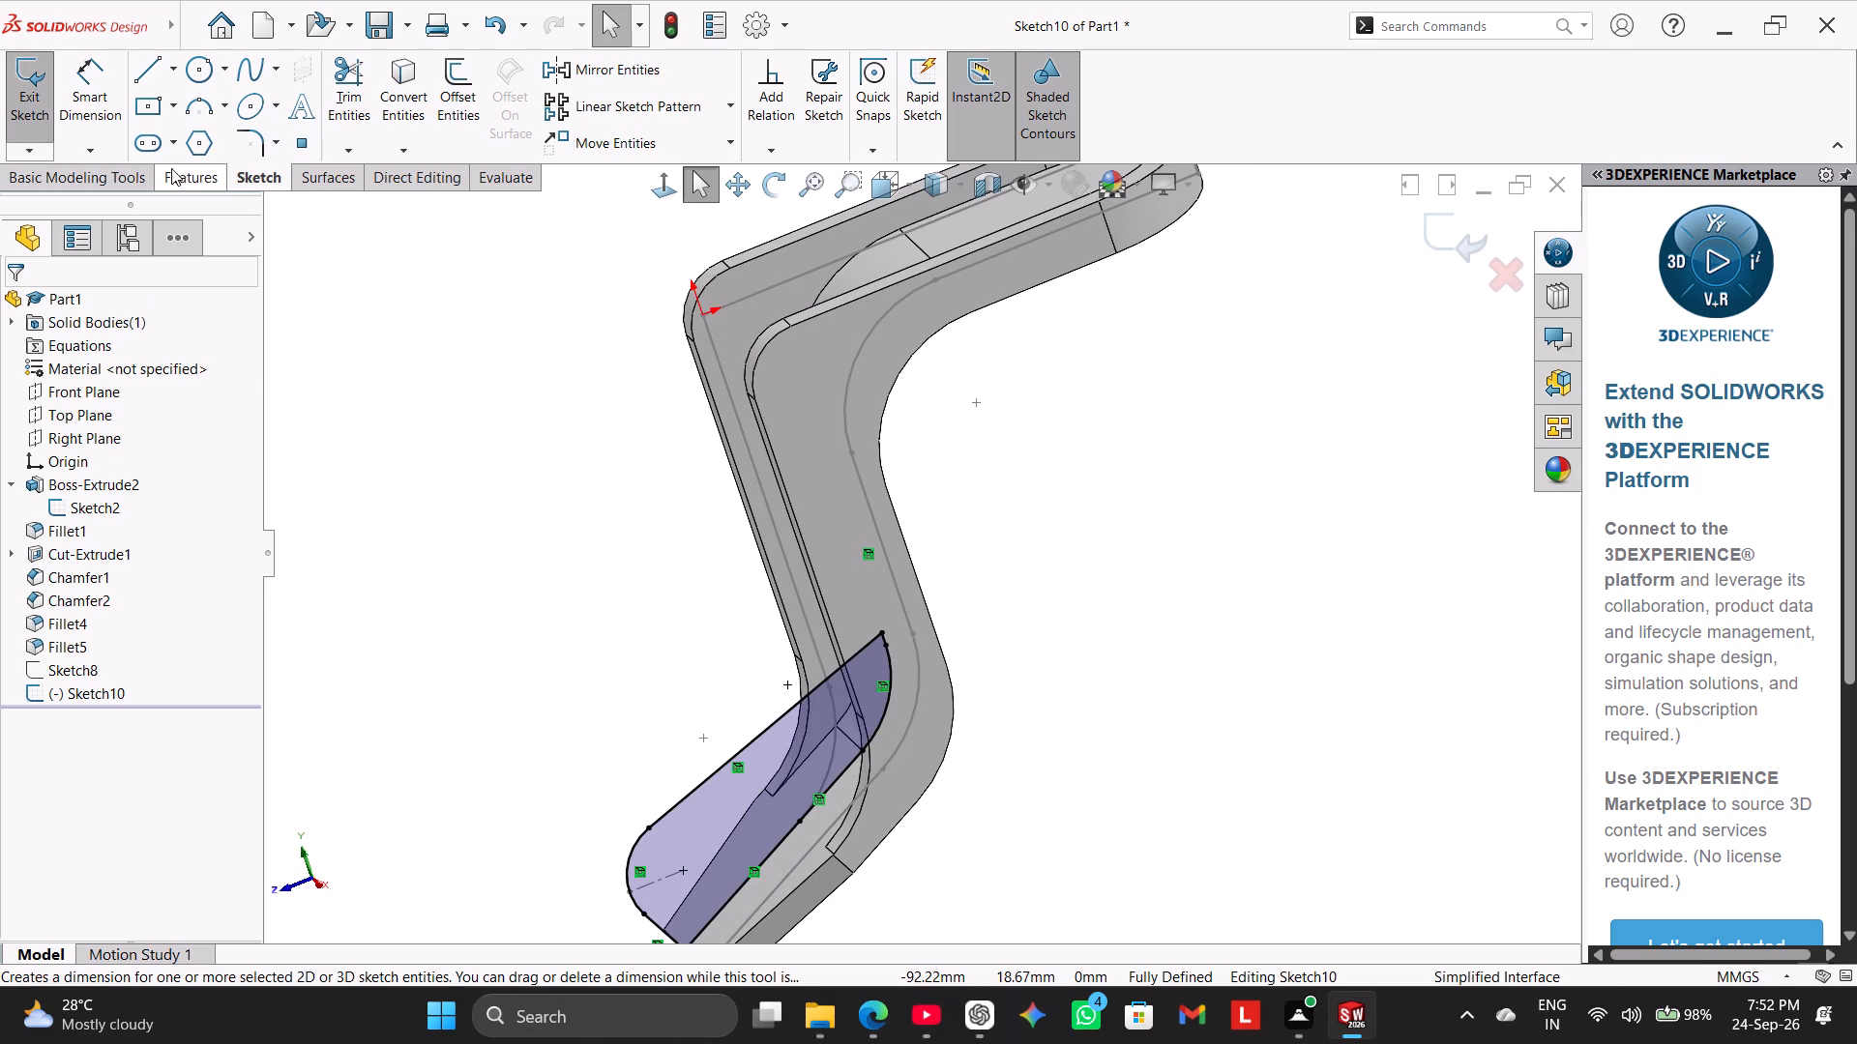
pyautogui.click(63, 102)
pyautogui.moveTo(511, 534); pyautogui.dragTo(575, 559, button='middle')
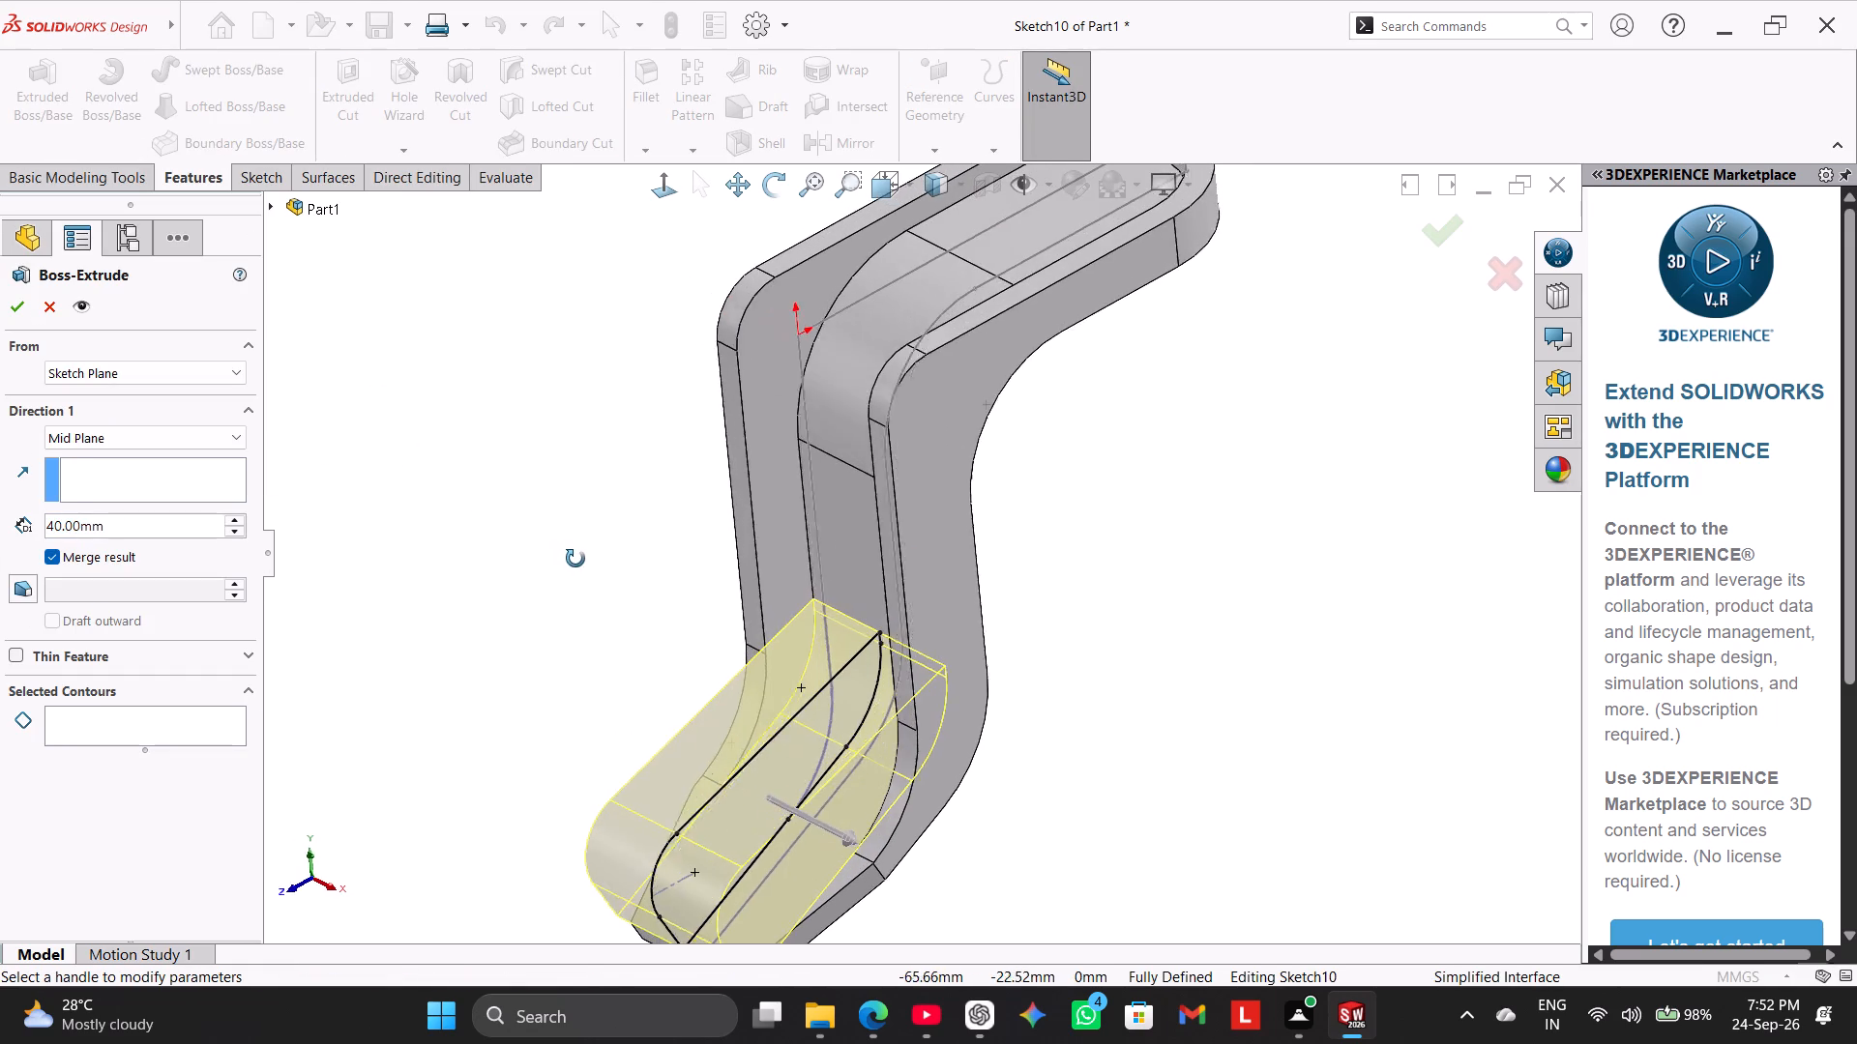
pyautogui.moveTo(575, 559); pyautogui.dragTo(601, 565, button='middle')
pyautogui.doubleClick(200, 522)
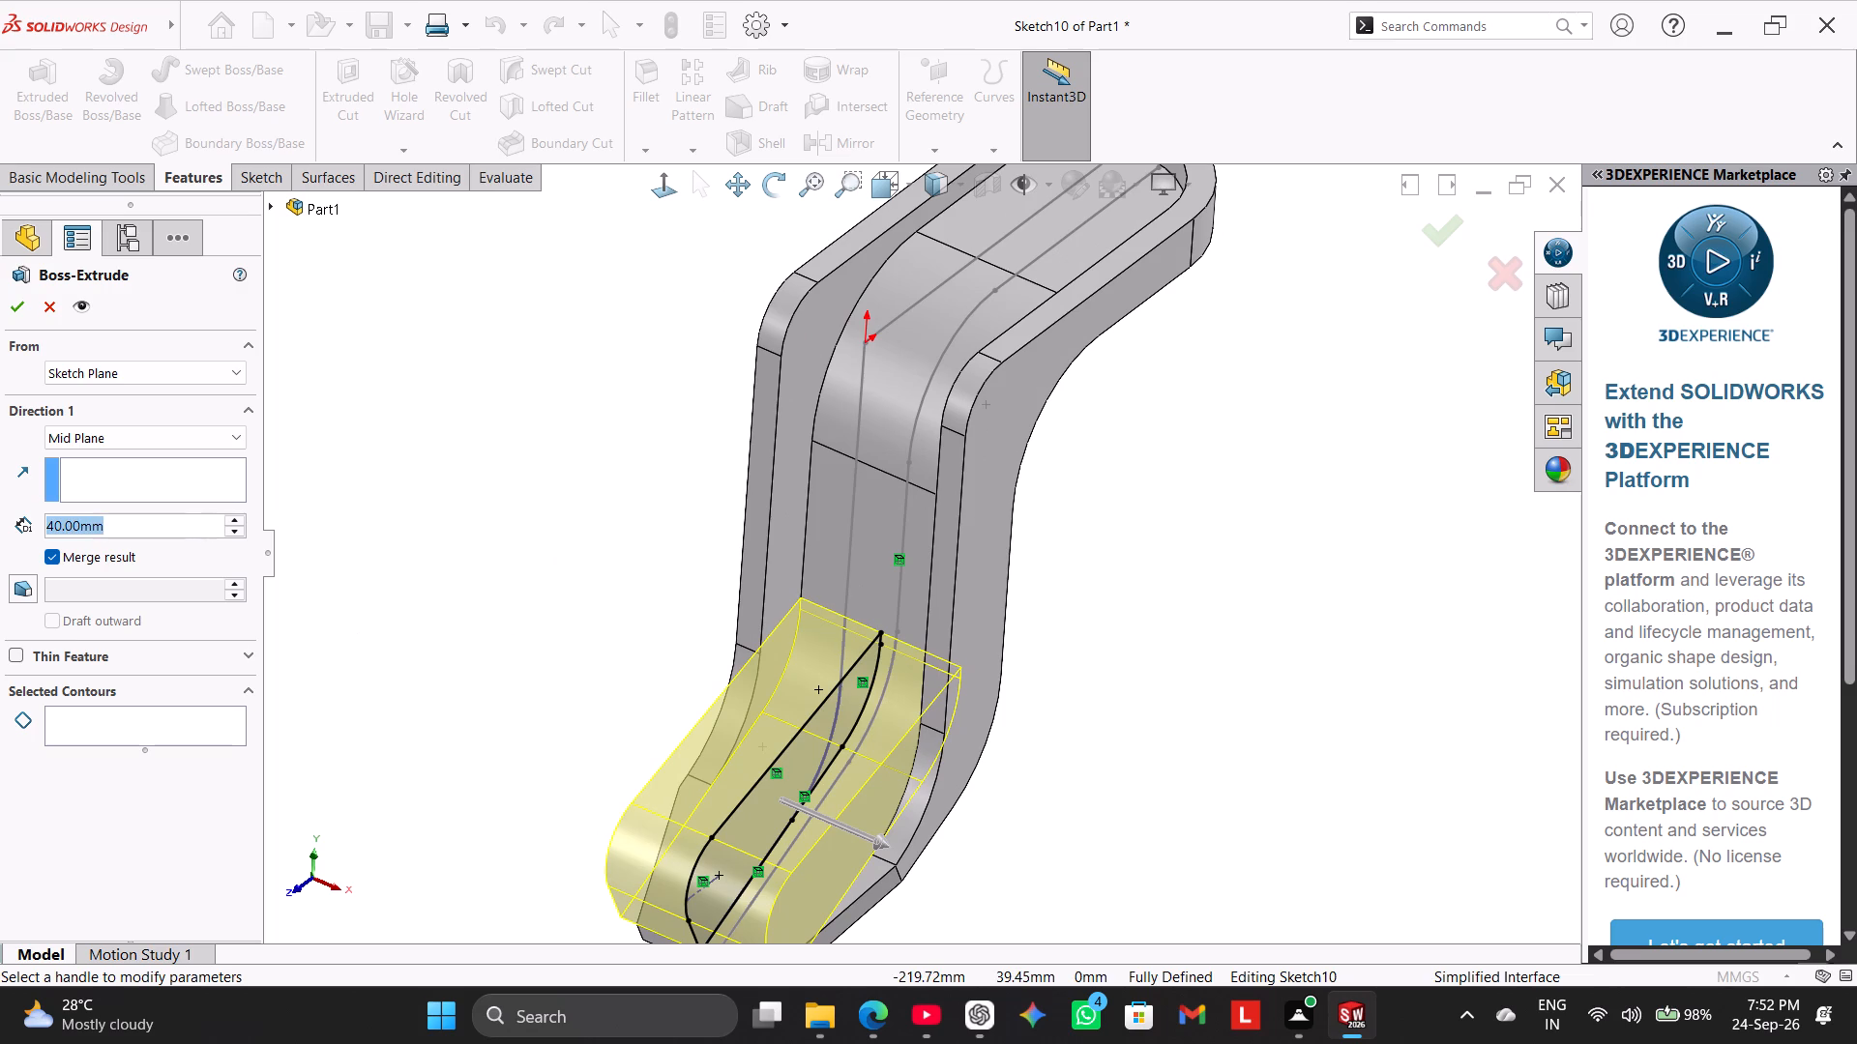
pyautogui.press('6')
pyautogui.press('Return')
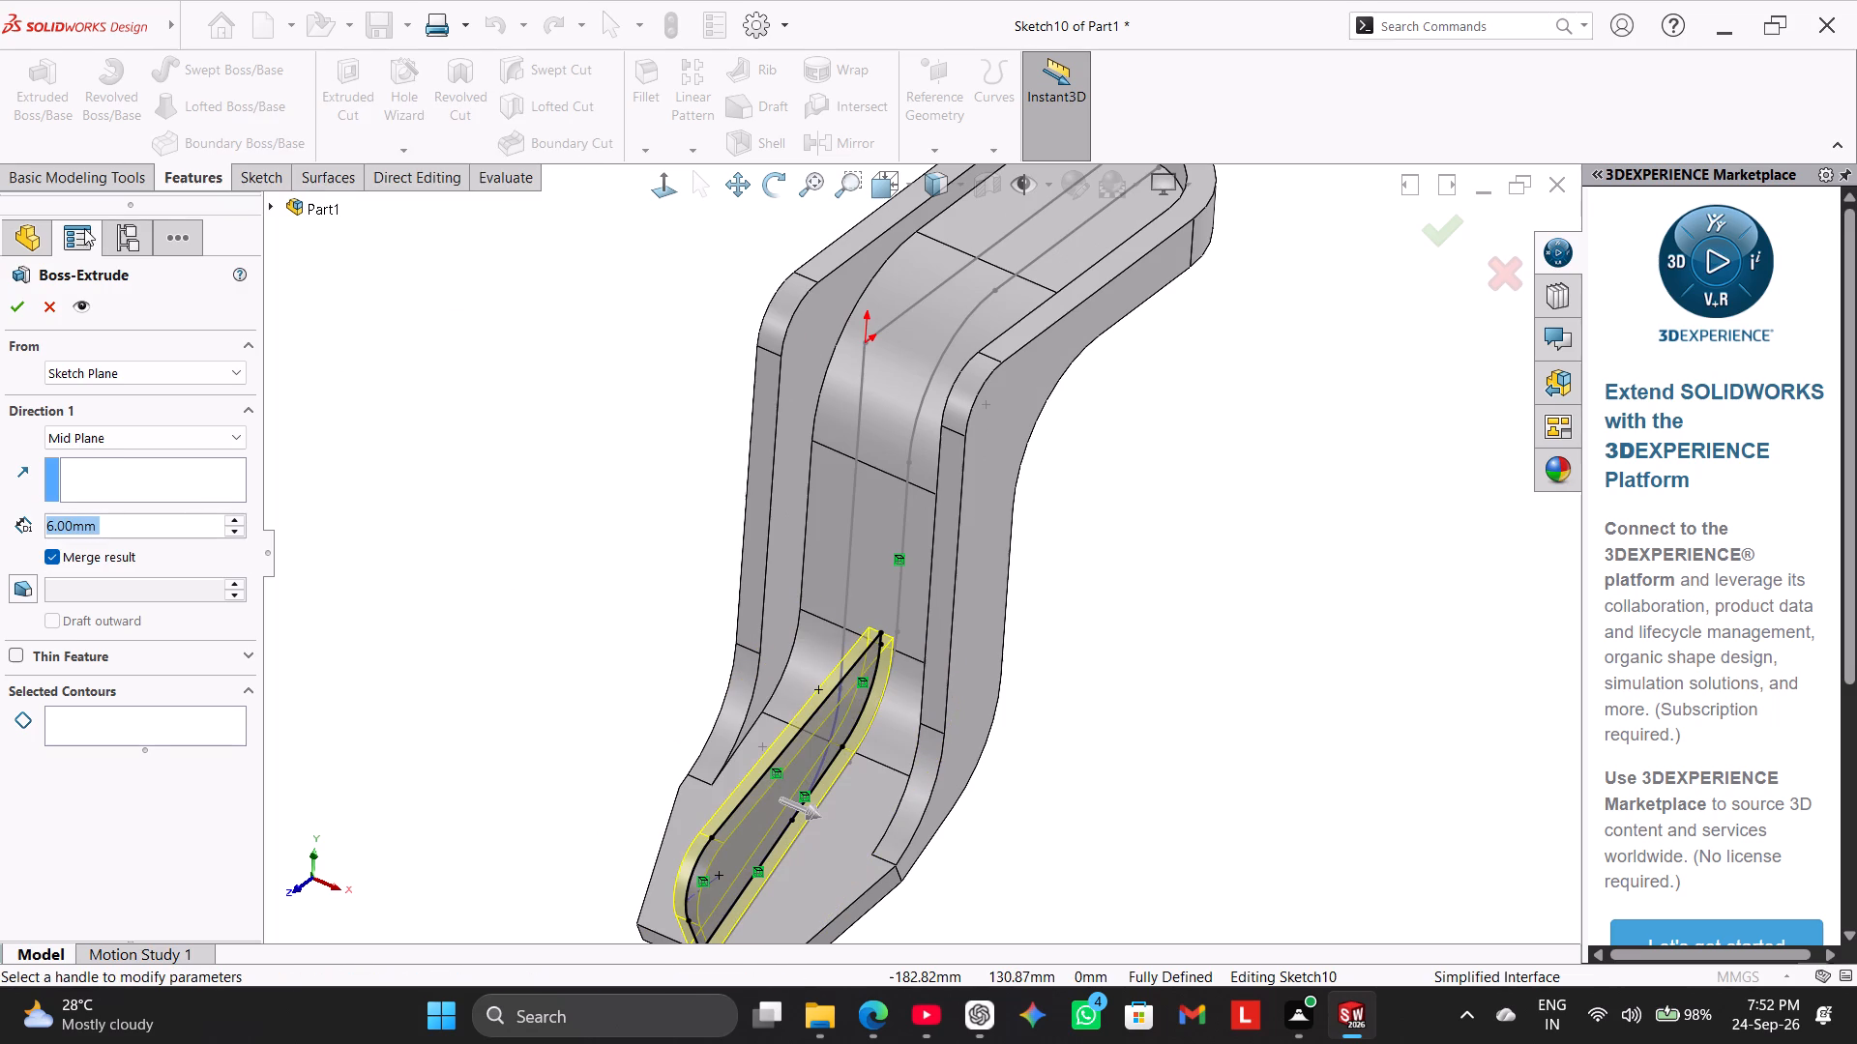
pyautogui.click(16, 306)
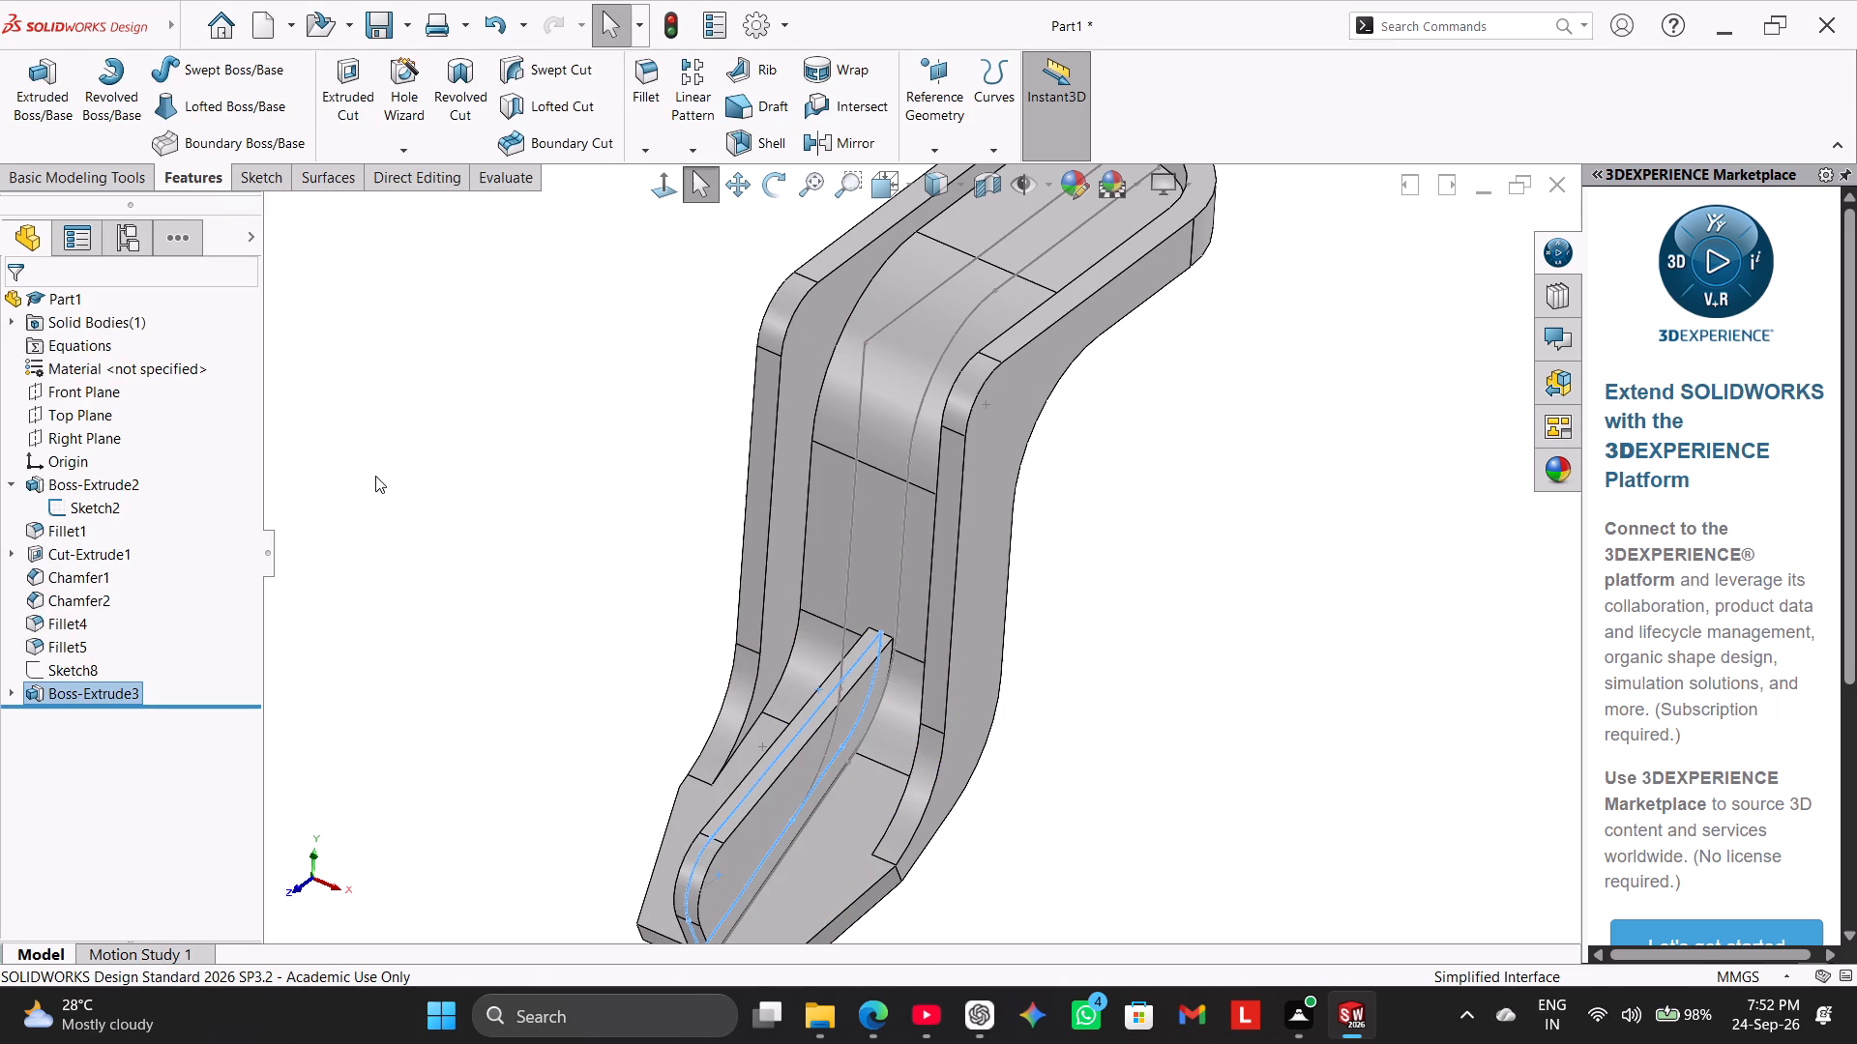
# Show the part in isometric view and hide Sketch2 under Boss-Extrude2.
pyautogui.scroll(-1, 426, 506)
pyautogui.middleClick(426, 506)
pyautogui.moveTo(426, 506); pyautogui.dragTo(542, 415, button='right')
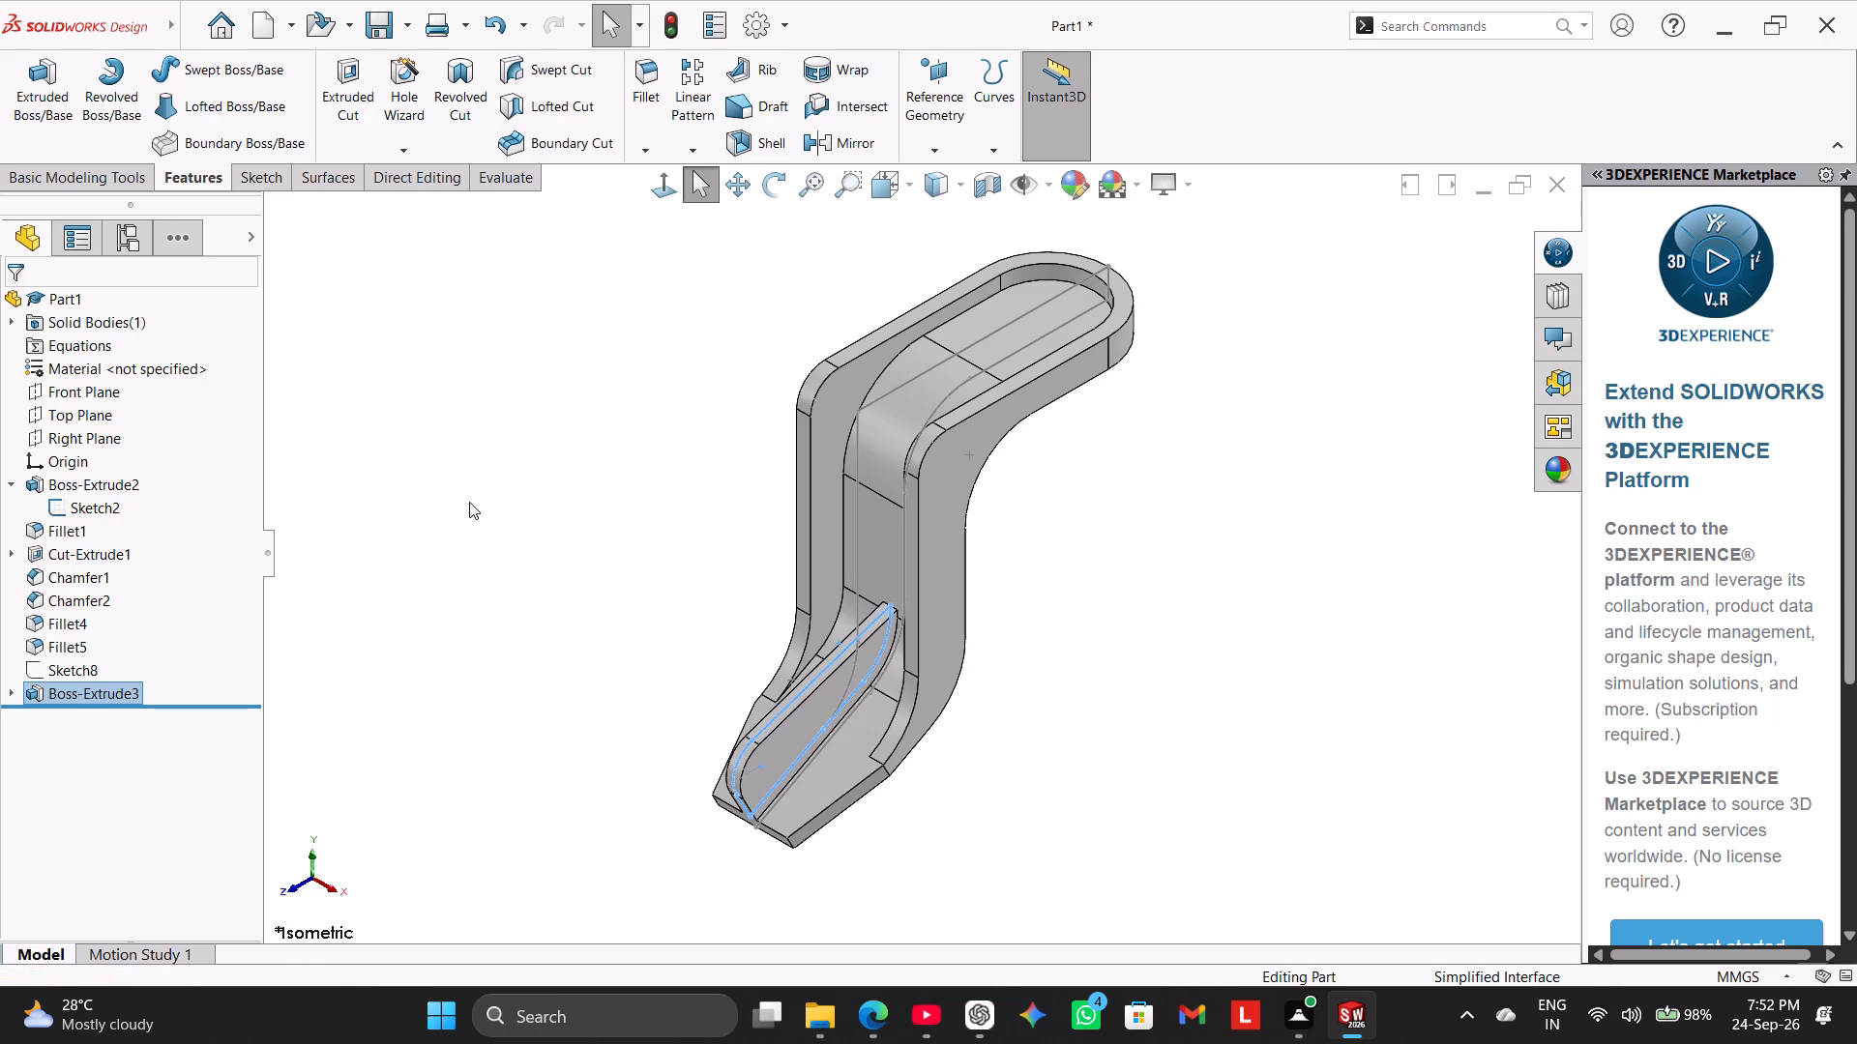
pyautogui.click(469, 502)
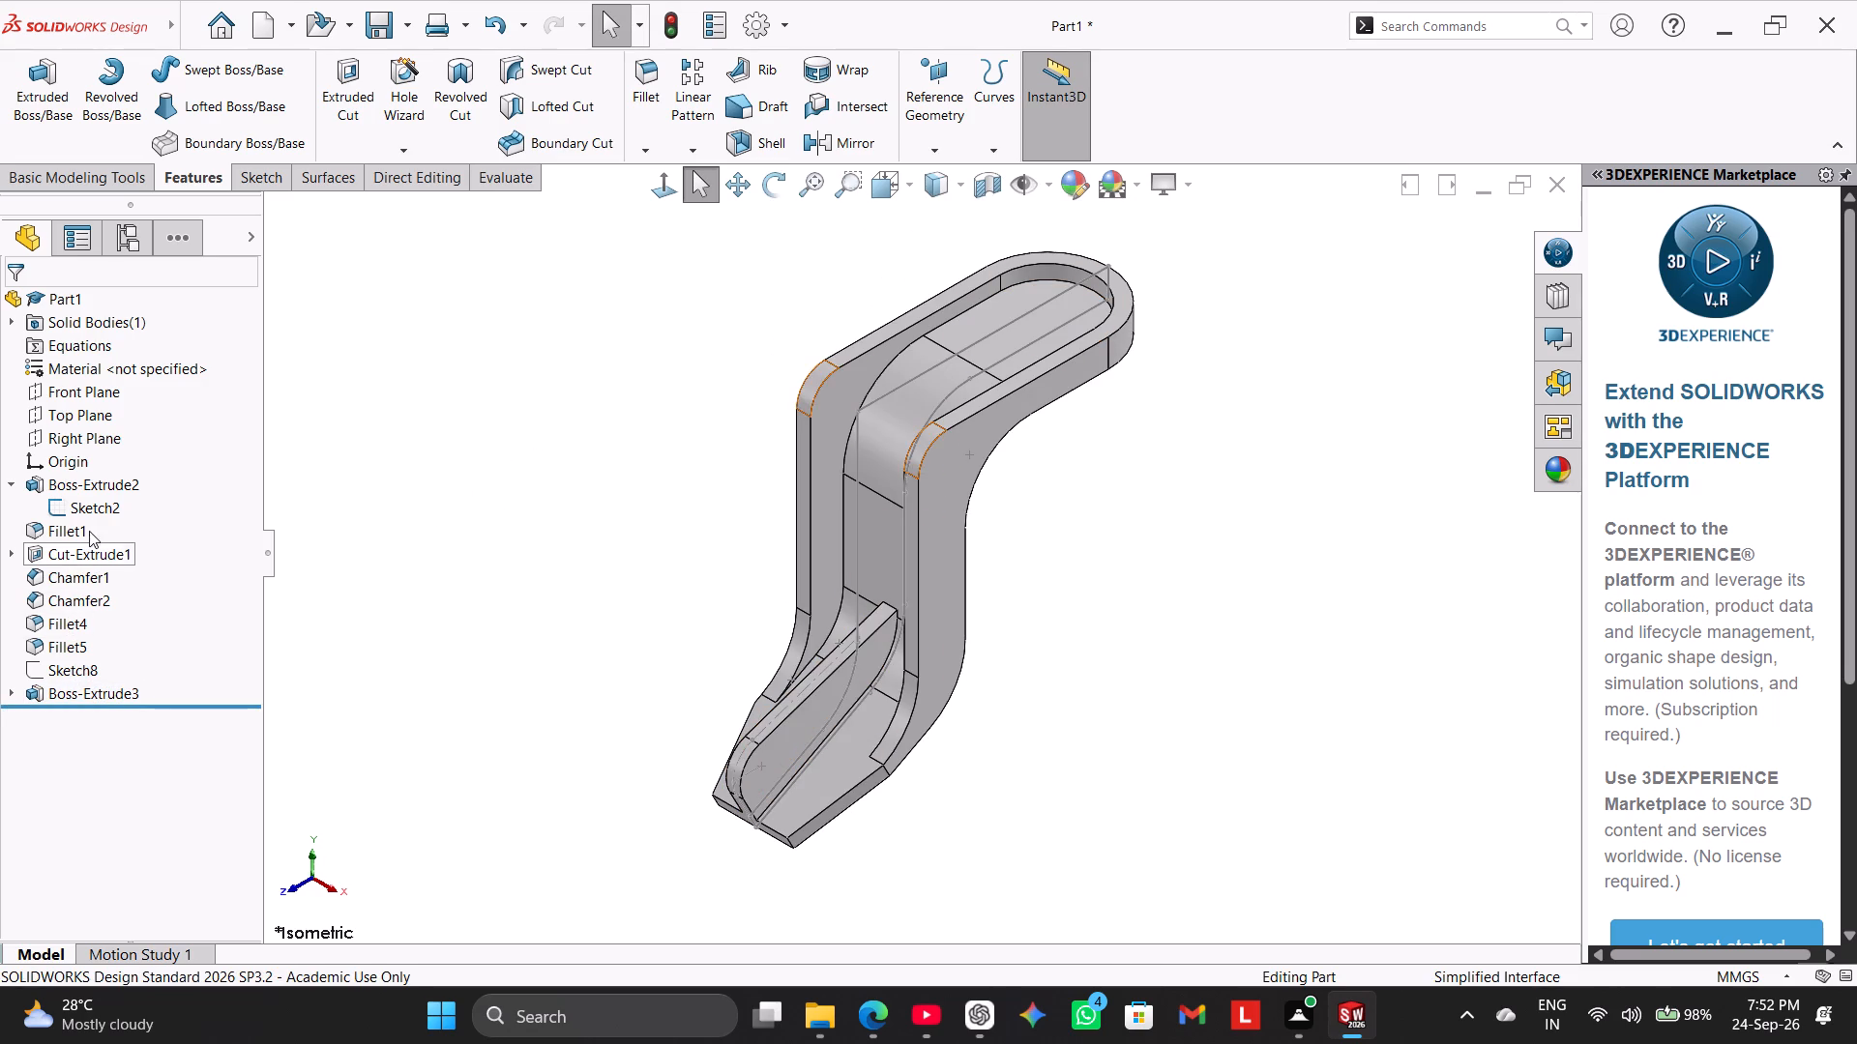
pyautogui.rightClick(101, 507)
pyautogui.click(127, 483)
pyautogui.click(465, 537)
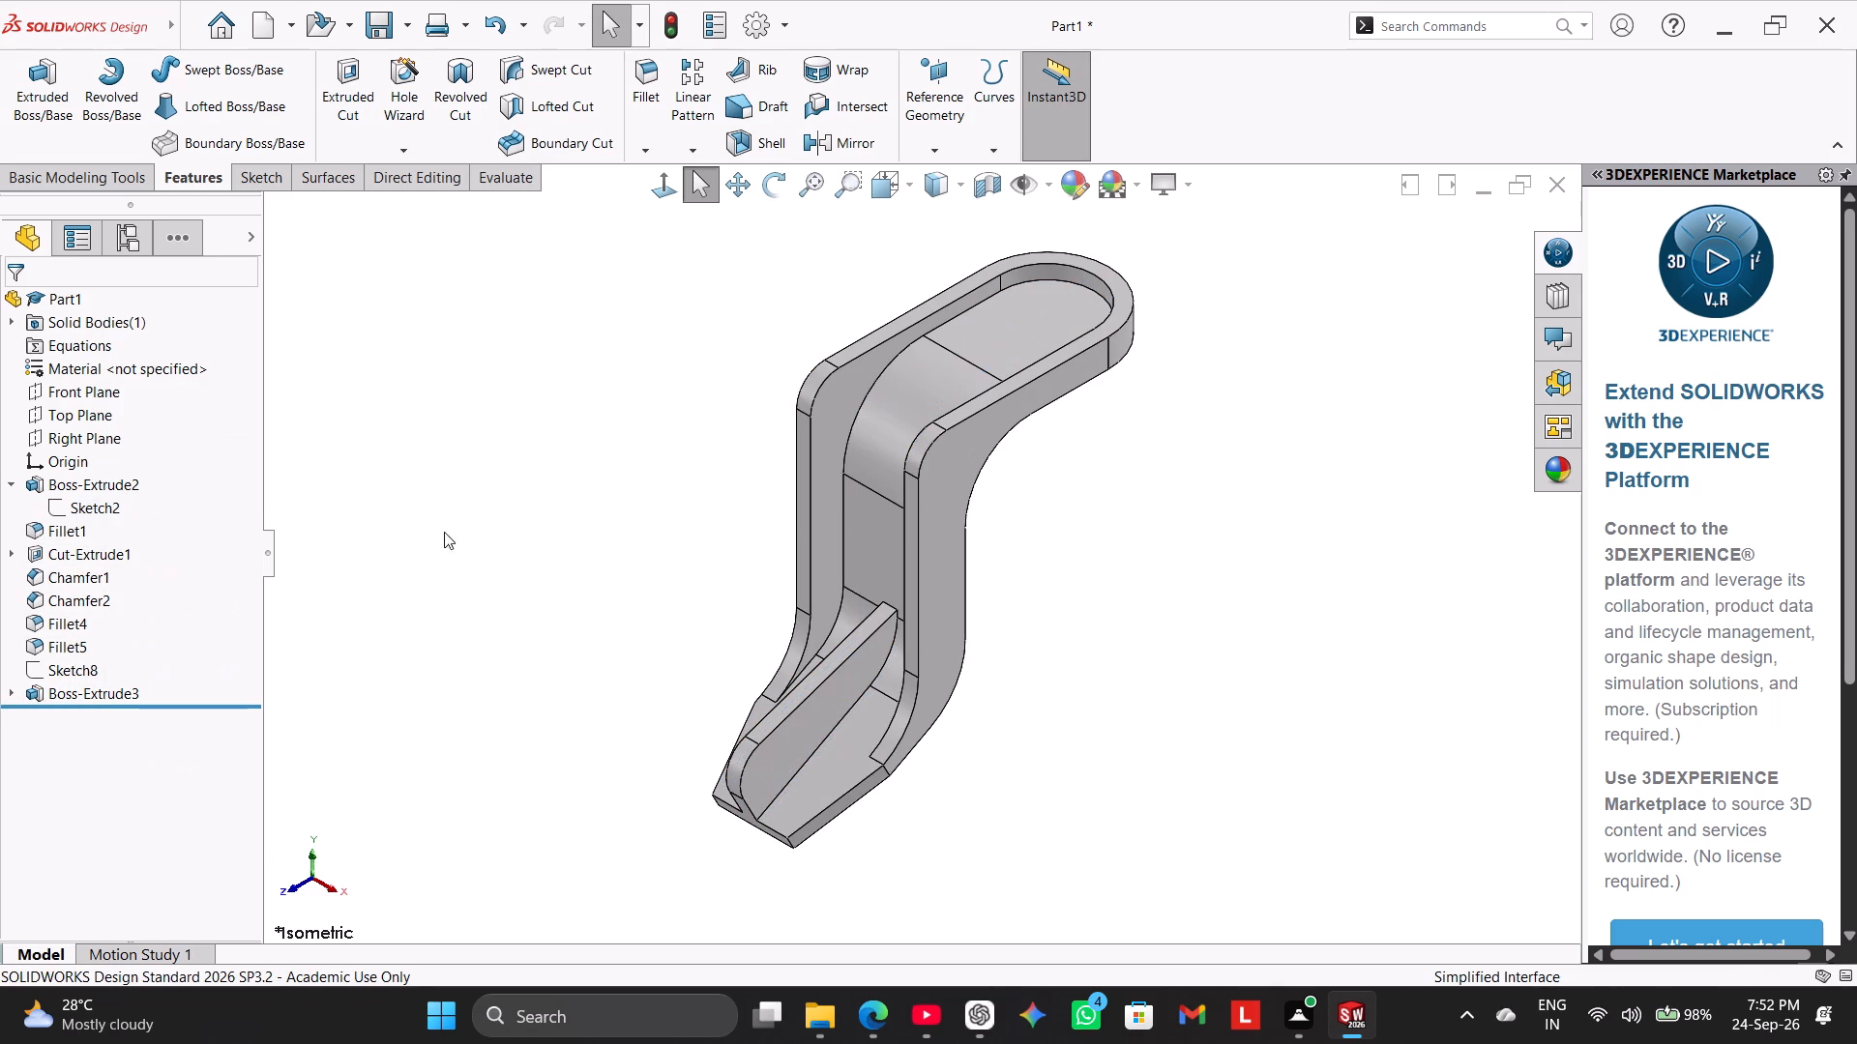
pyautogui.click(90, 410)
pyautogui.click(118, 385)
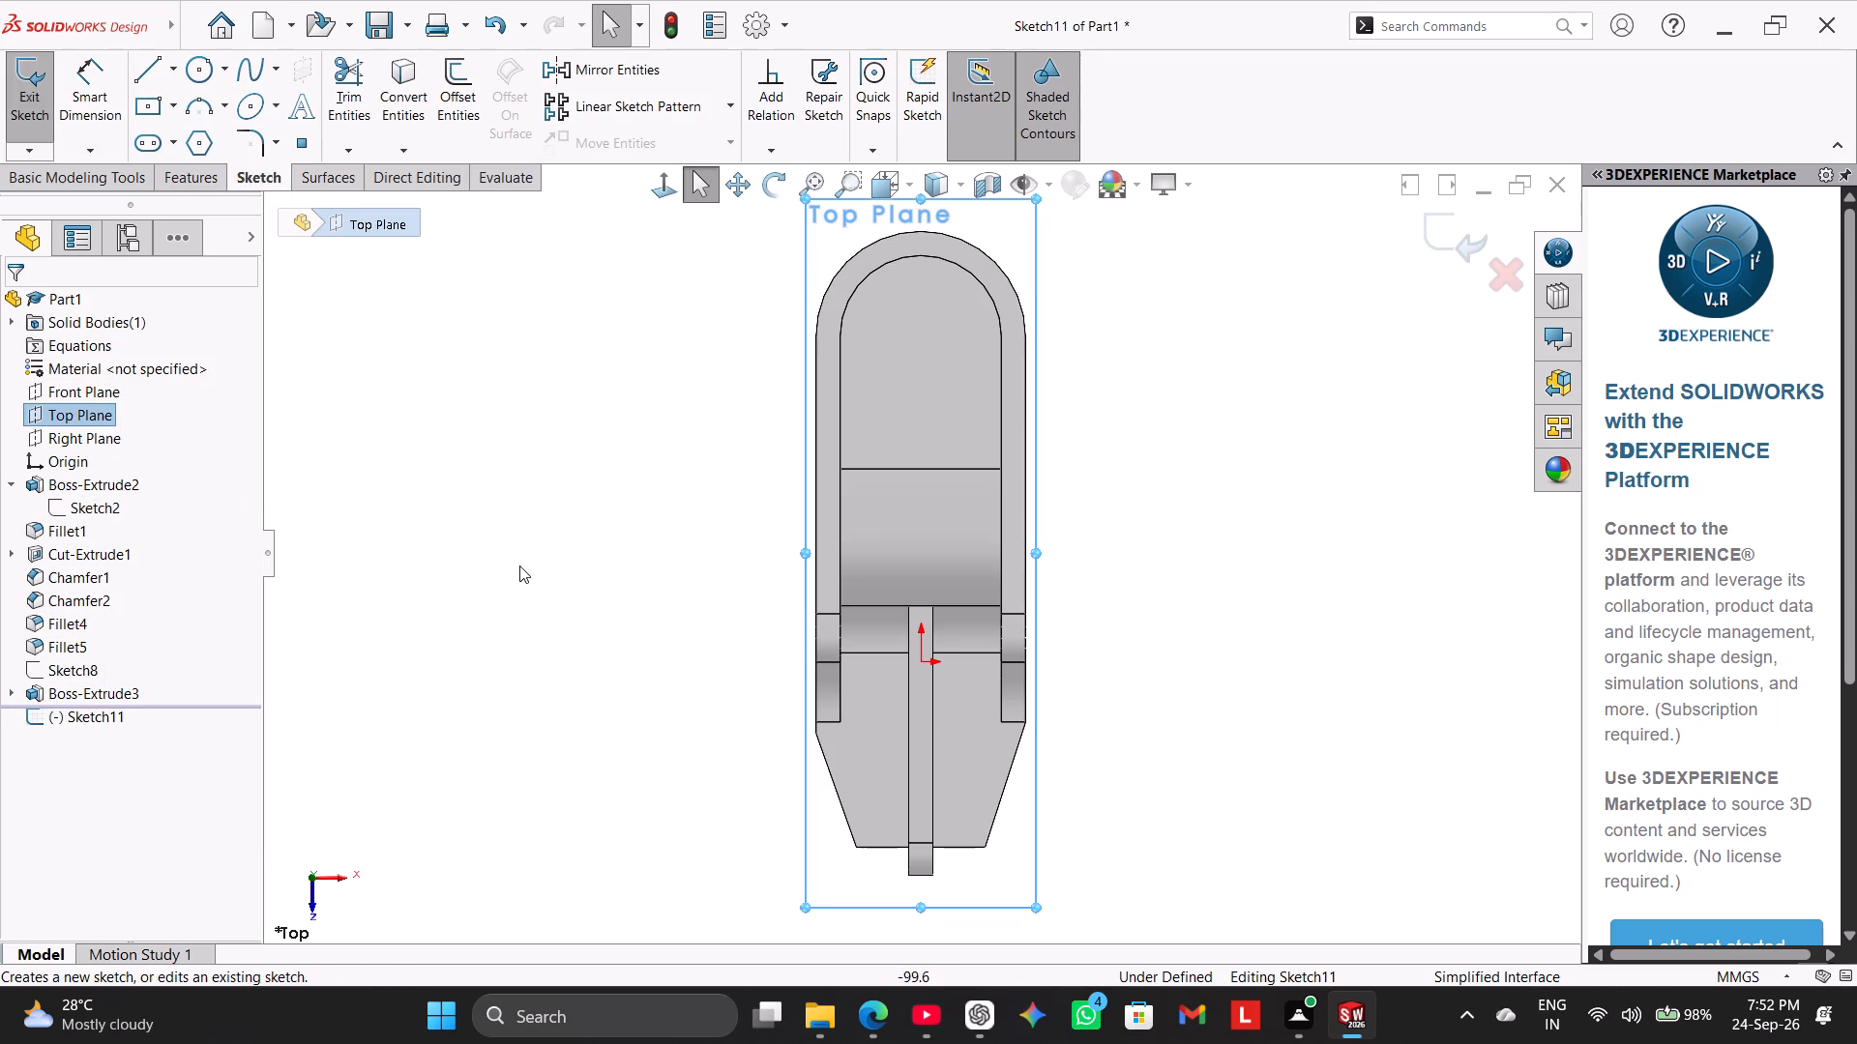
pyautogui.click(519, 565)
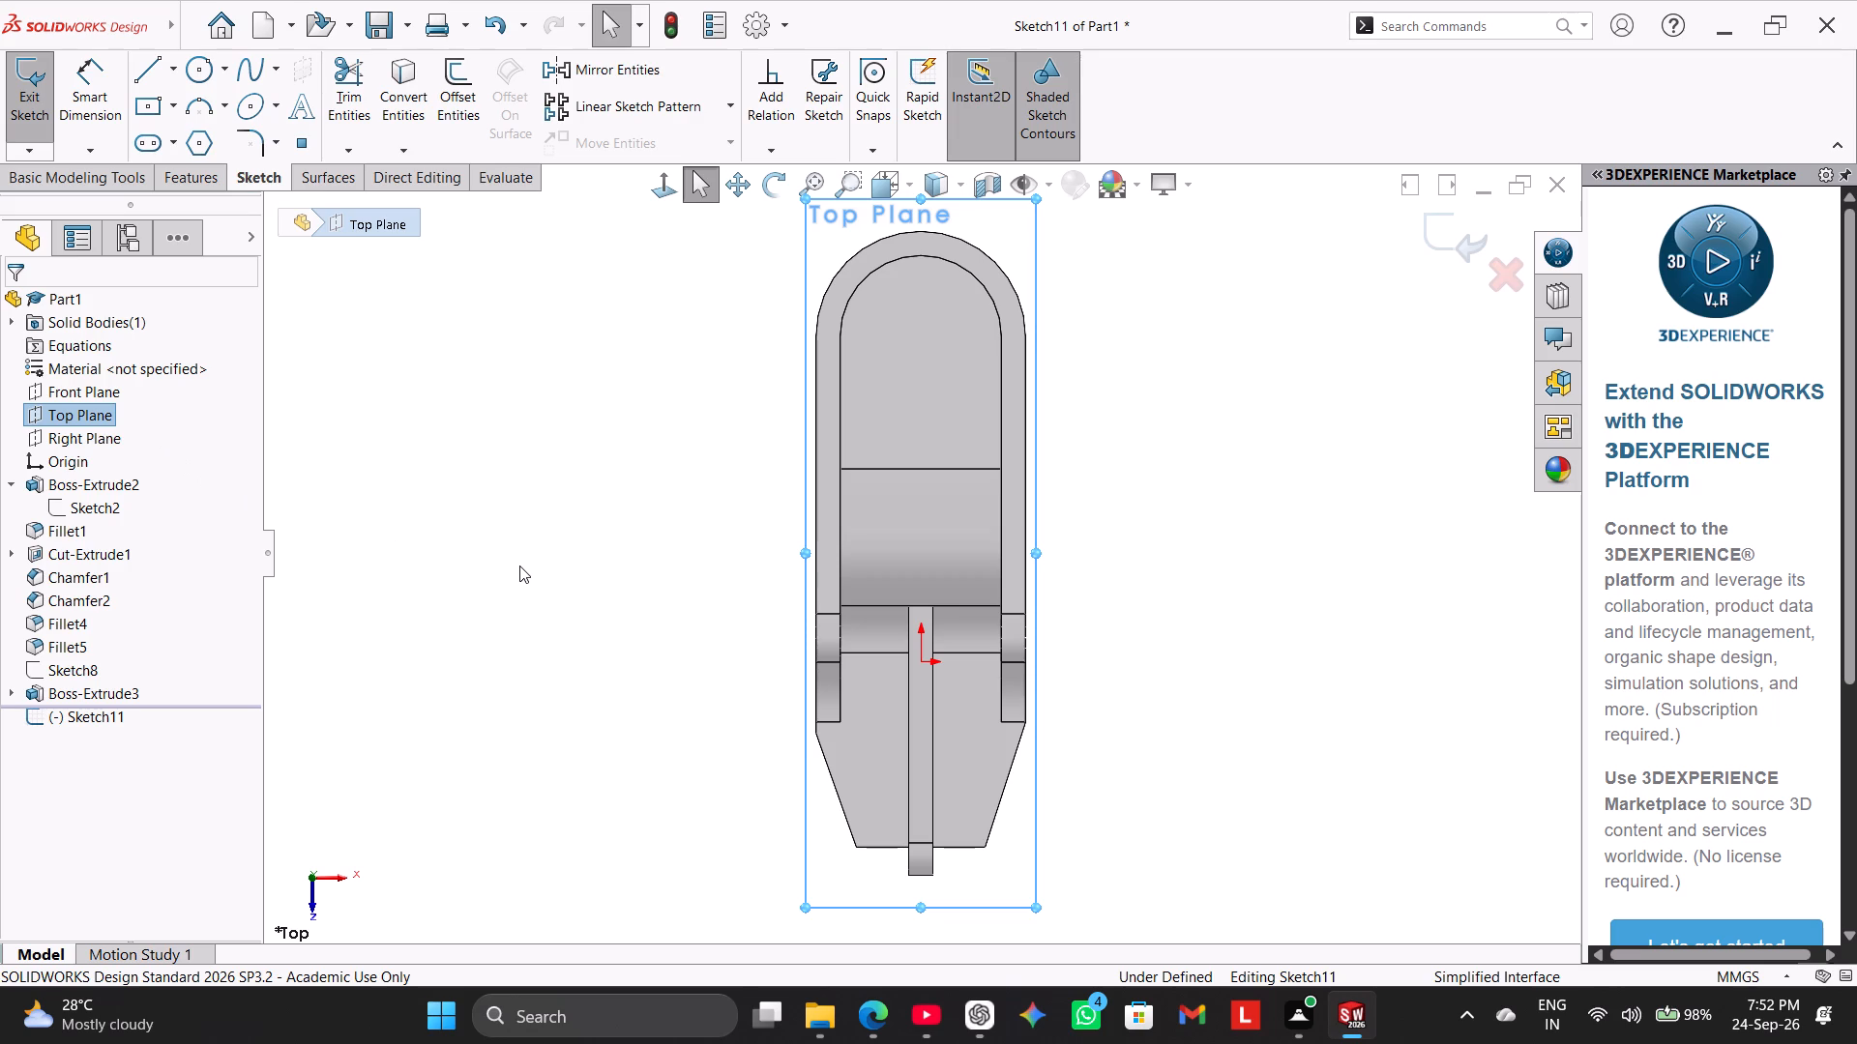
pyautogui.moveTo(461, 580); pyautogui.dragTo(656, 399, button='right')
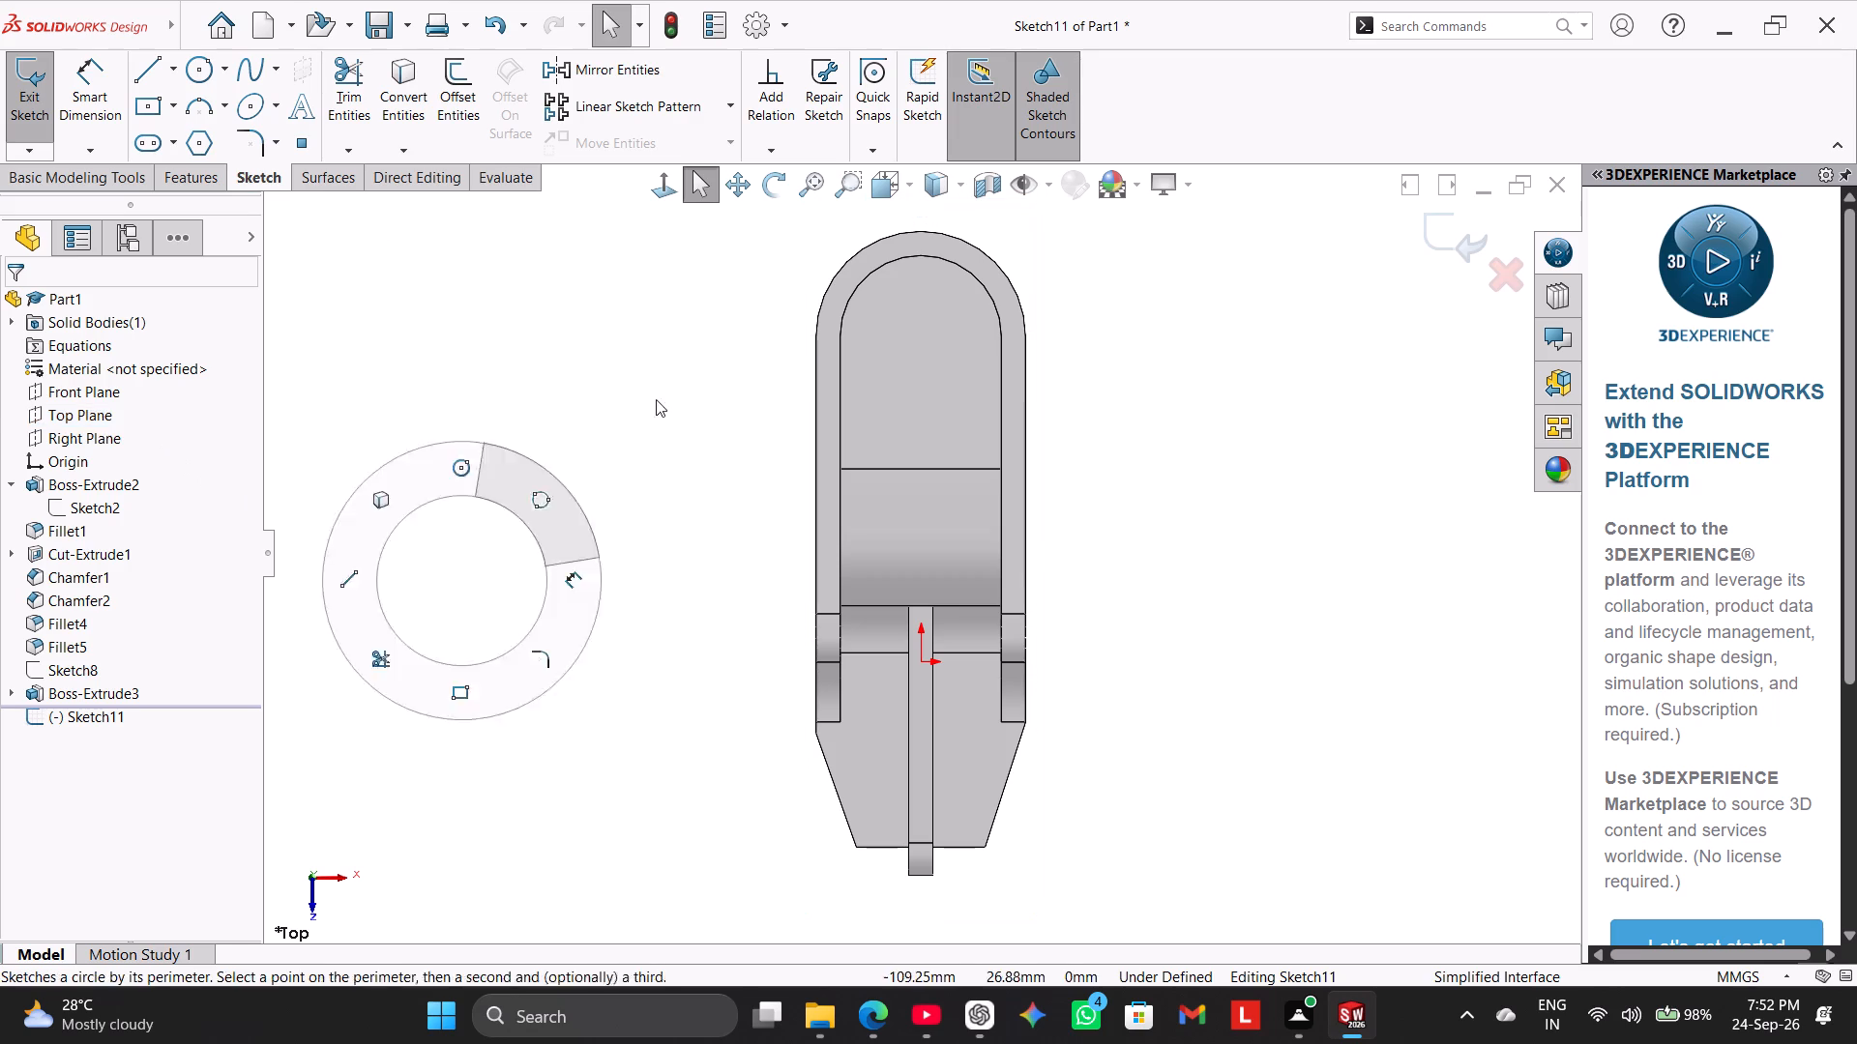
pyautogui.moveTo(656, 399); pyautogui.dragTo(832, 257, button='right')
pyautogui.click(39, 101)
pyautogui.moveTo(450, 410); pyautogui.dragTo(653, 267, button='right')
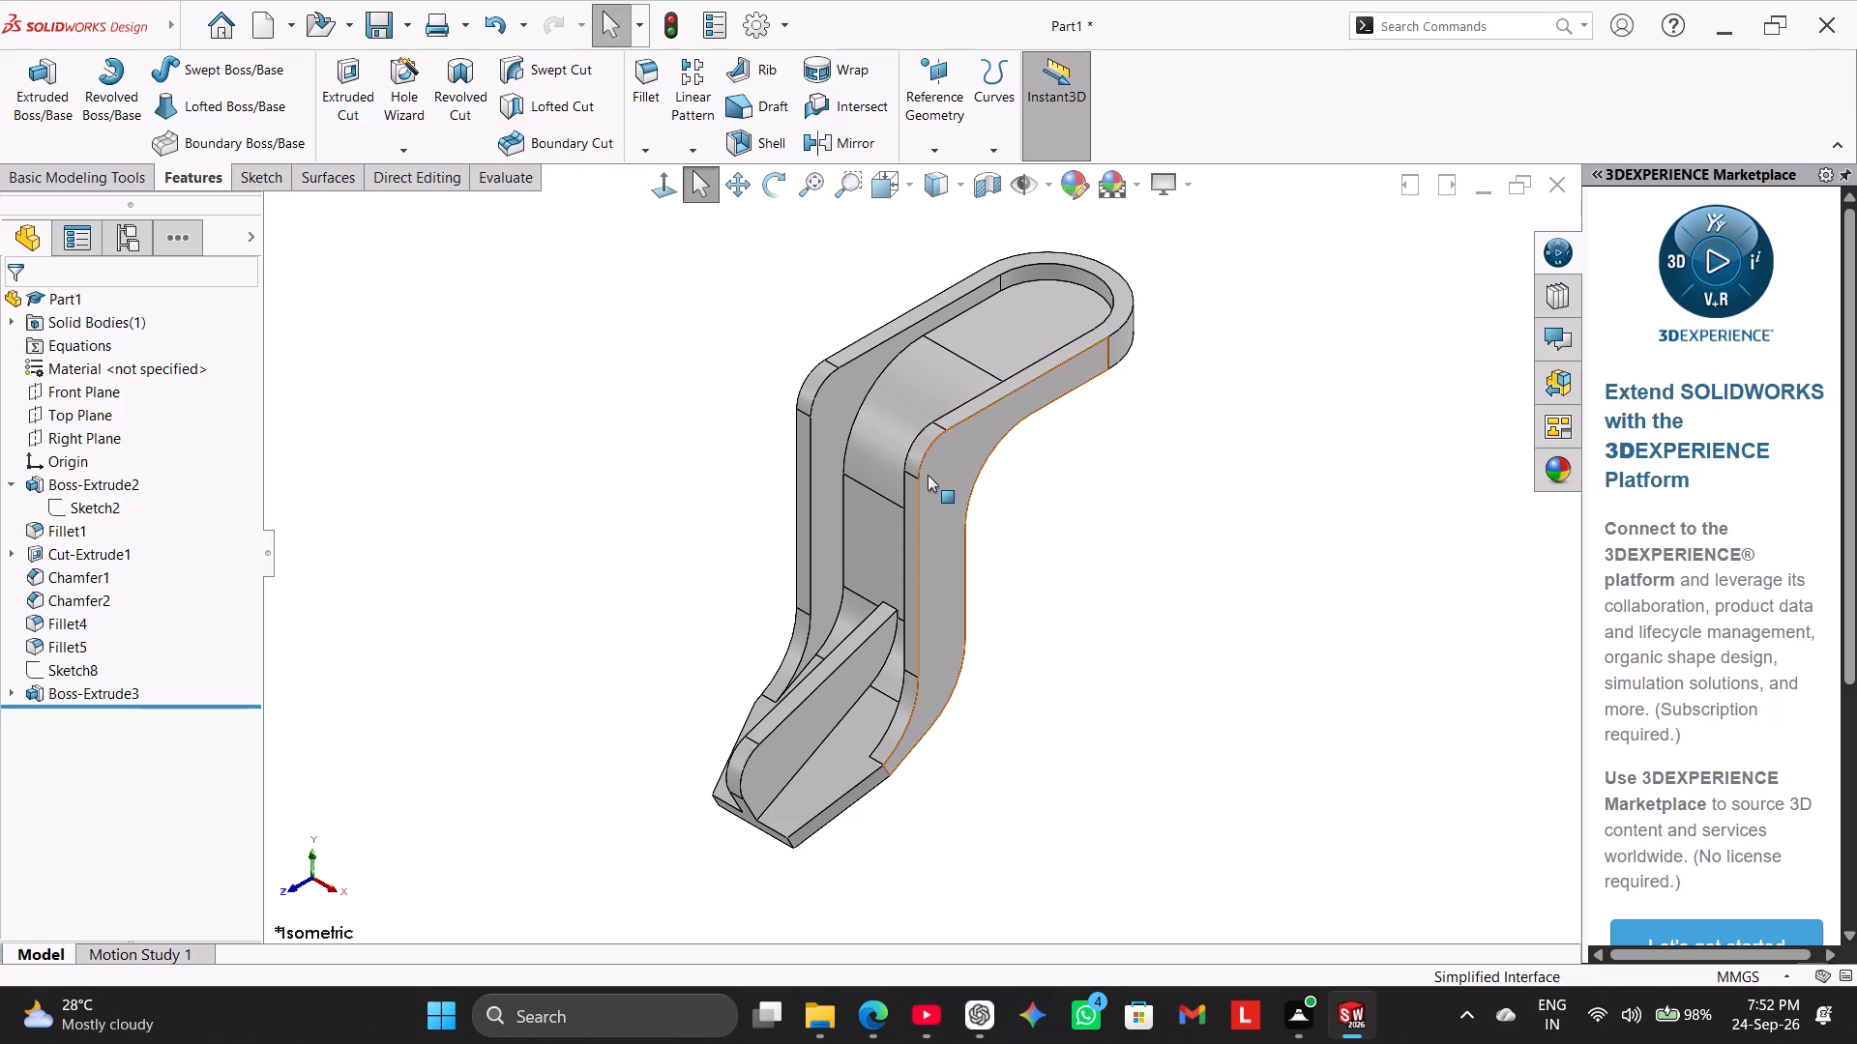
# Start a new sketch on the Right Plane.
pyautogui.click(82, 424)
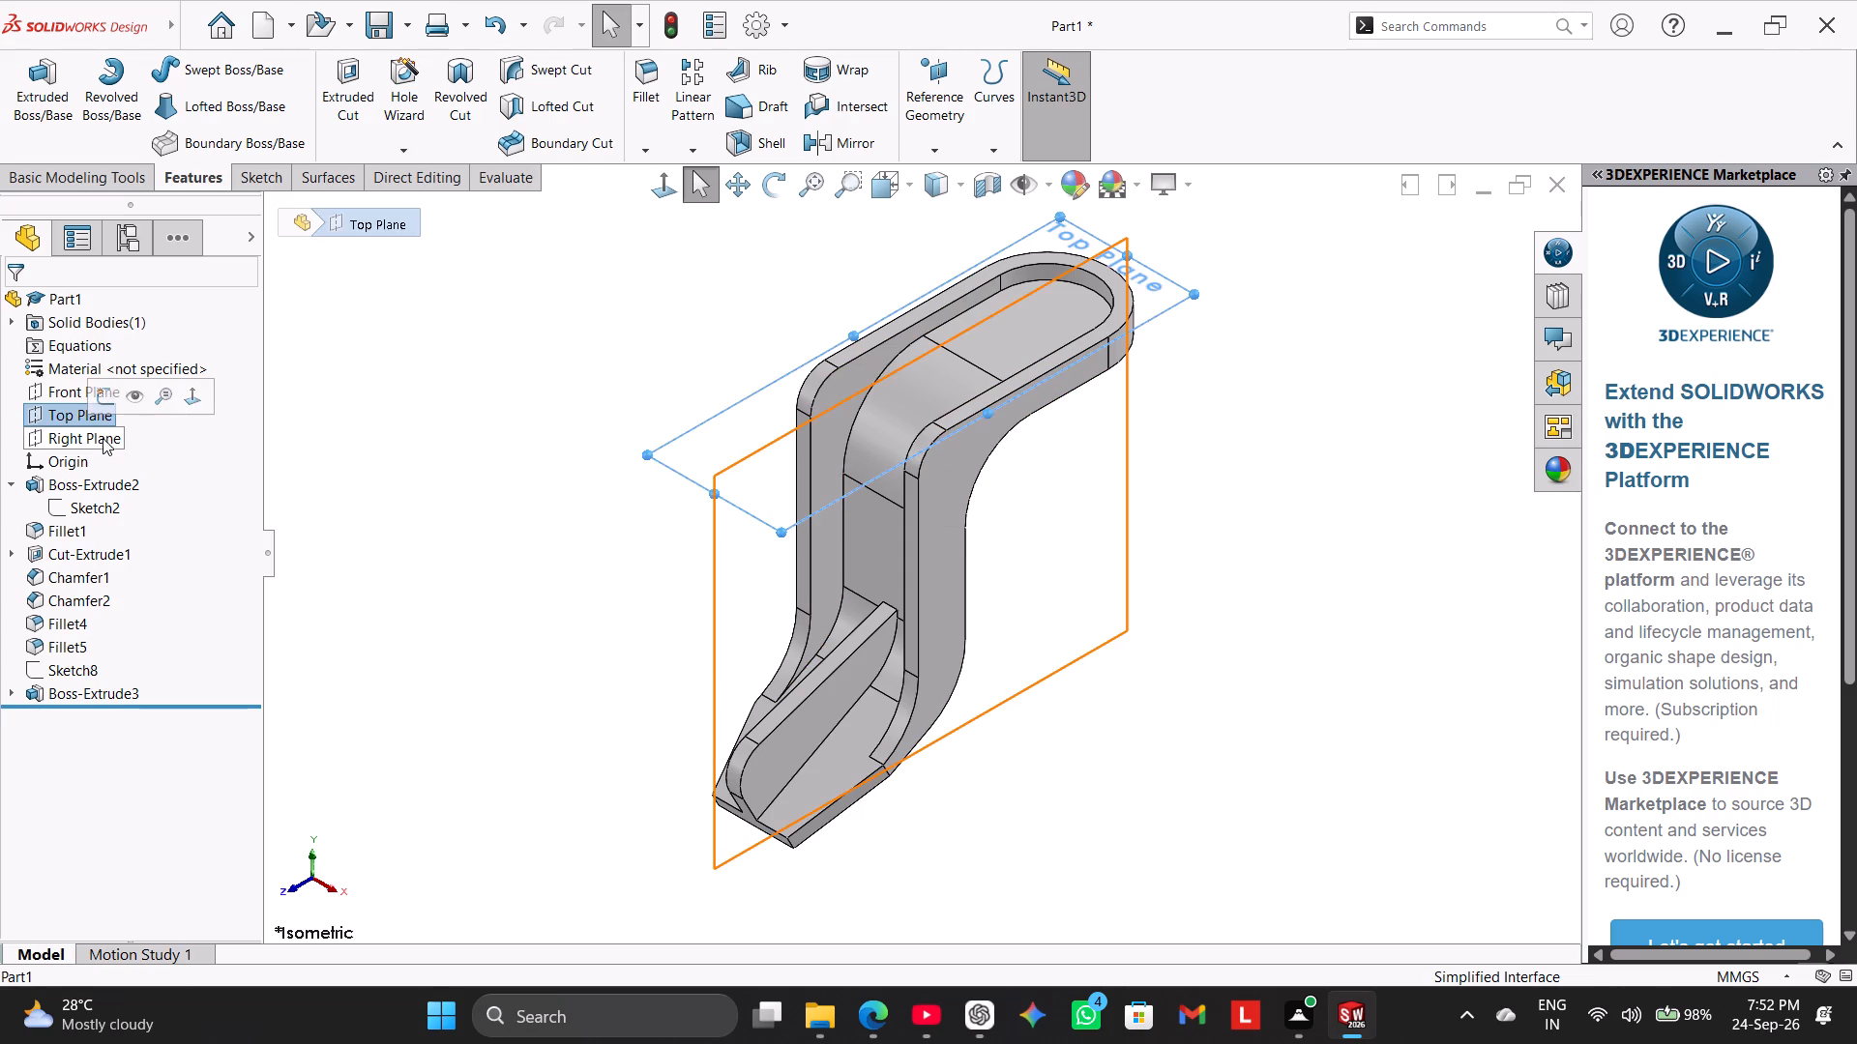
pyautogui.click(103, 440)
pyautogui.click(122, 424)
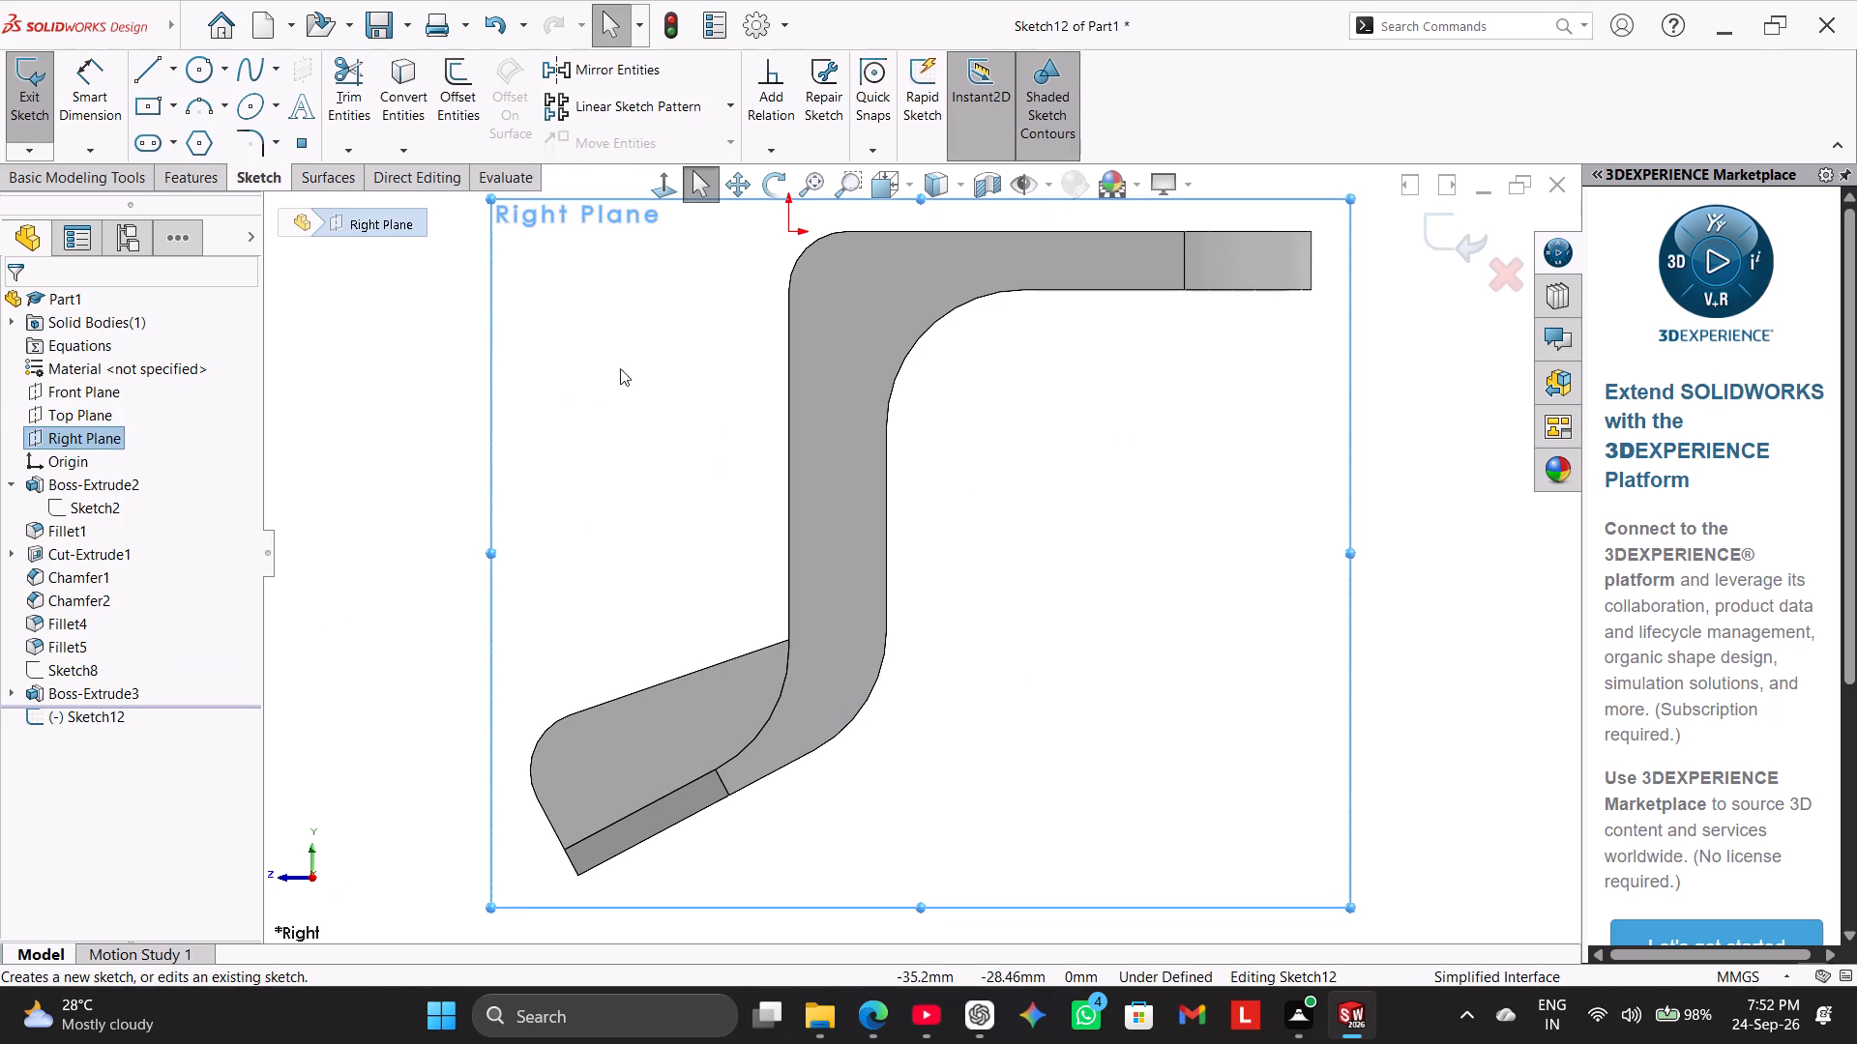
# Sketch a circle about 16 mm in diameter, centred on the centre of the upper bend's outer fillet.
pyautogui.click(197, 69)
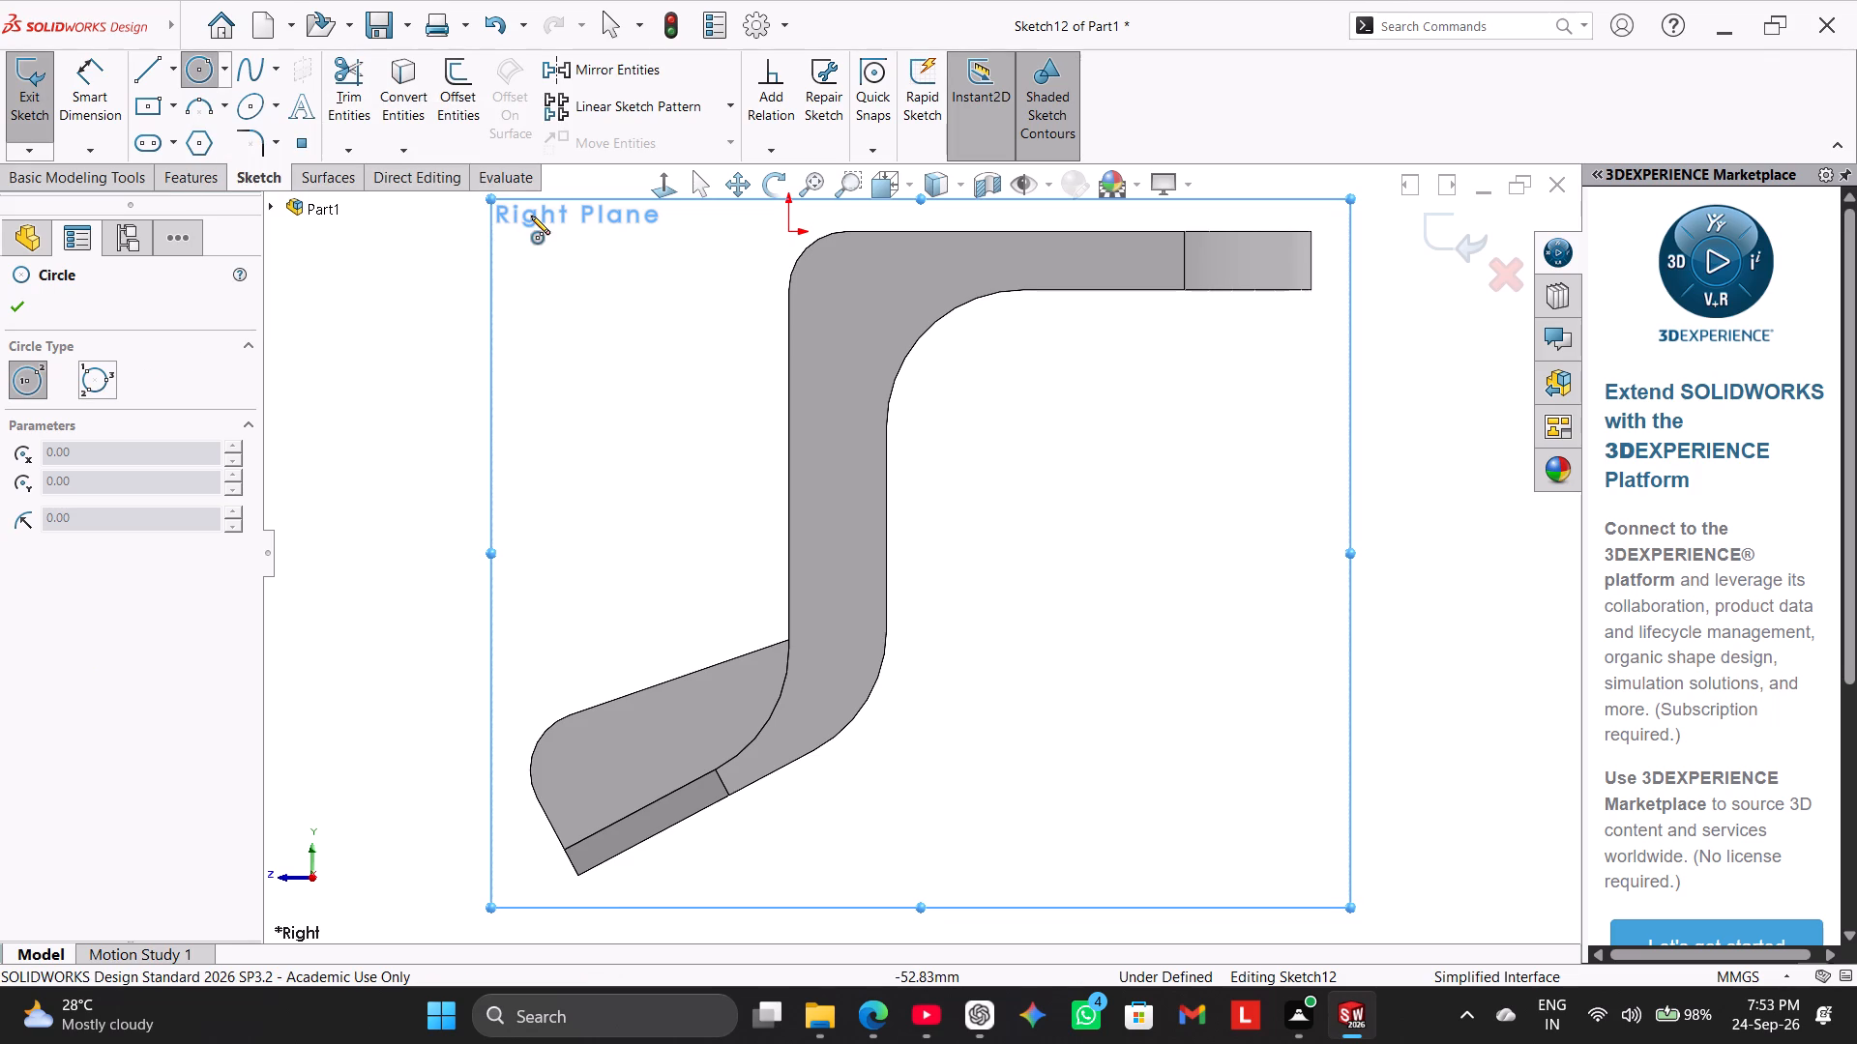
pyautogui.click(844, 287)
pyautogui.click(873, 319)
pyautogui.rightClick(629, 290)
pyautogui.click(685, 312)
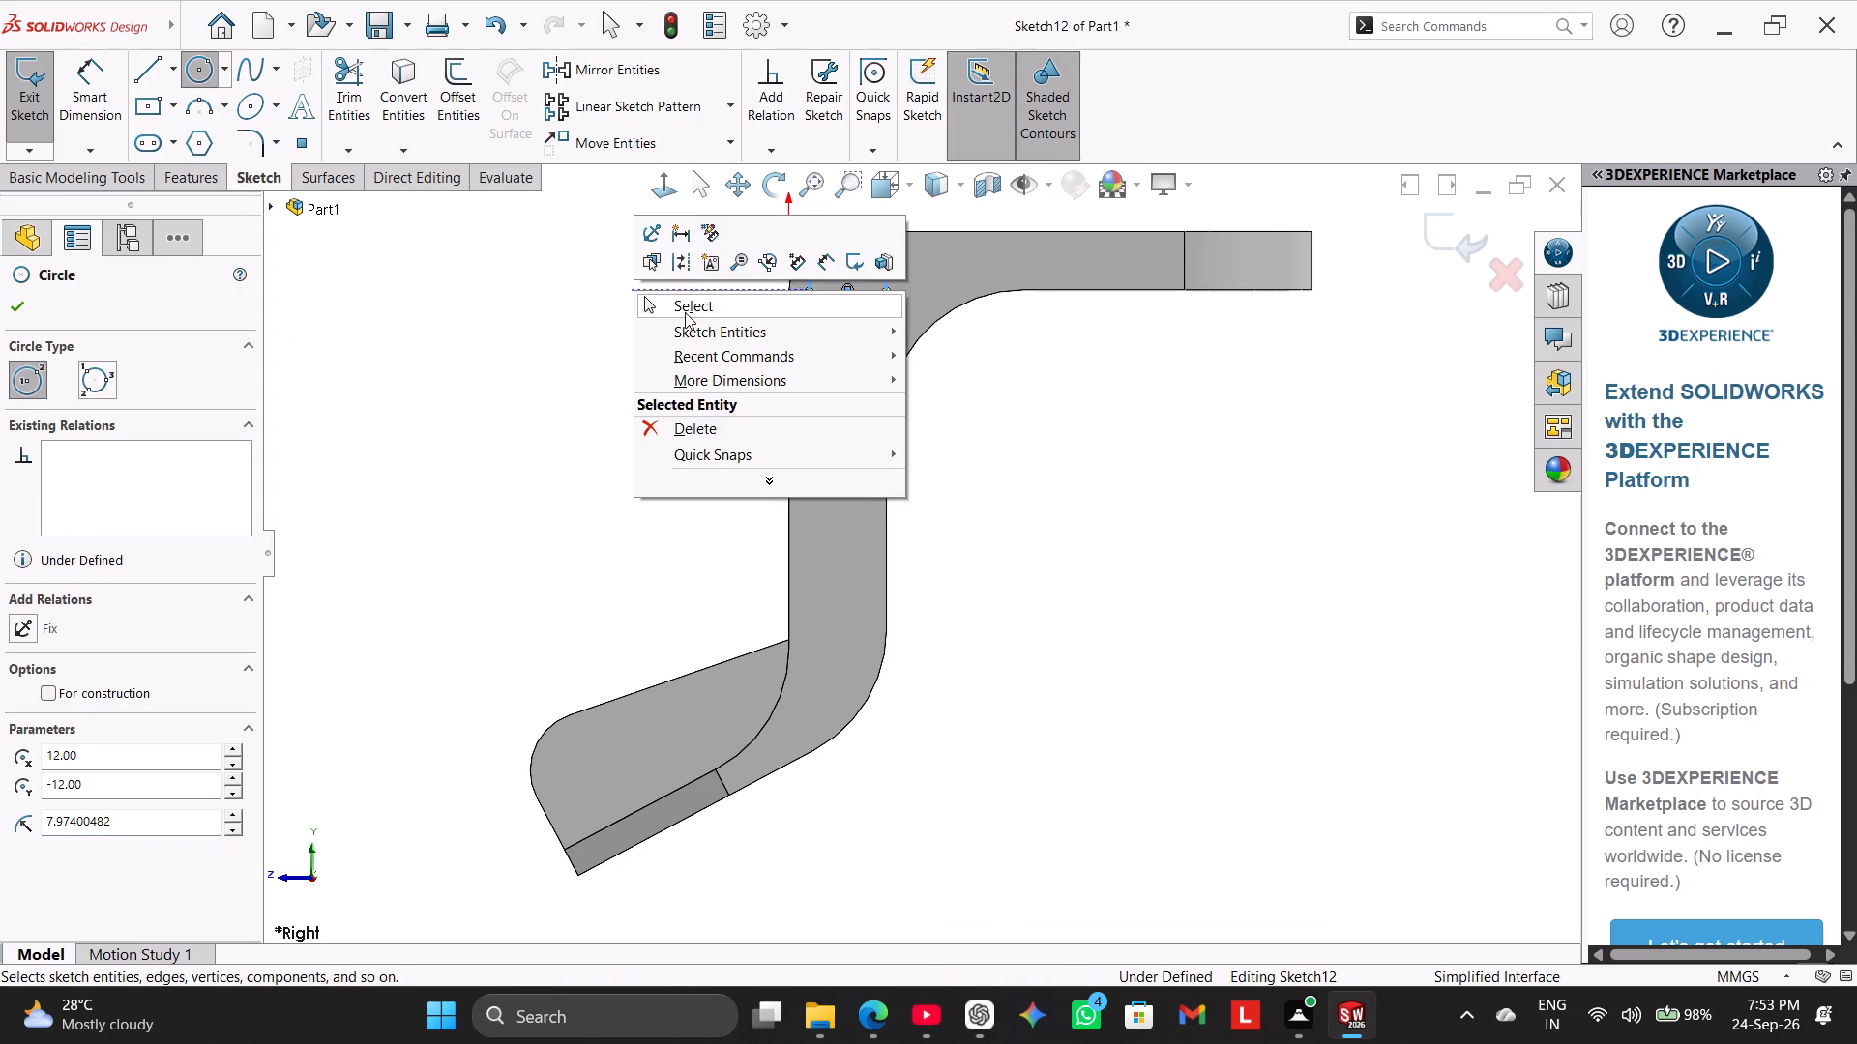
# Dimension the circle's diameter to 10 mm.
pyautogui.click(110, 99)
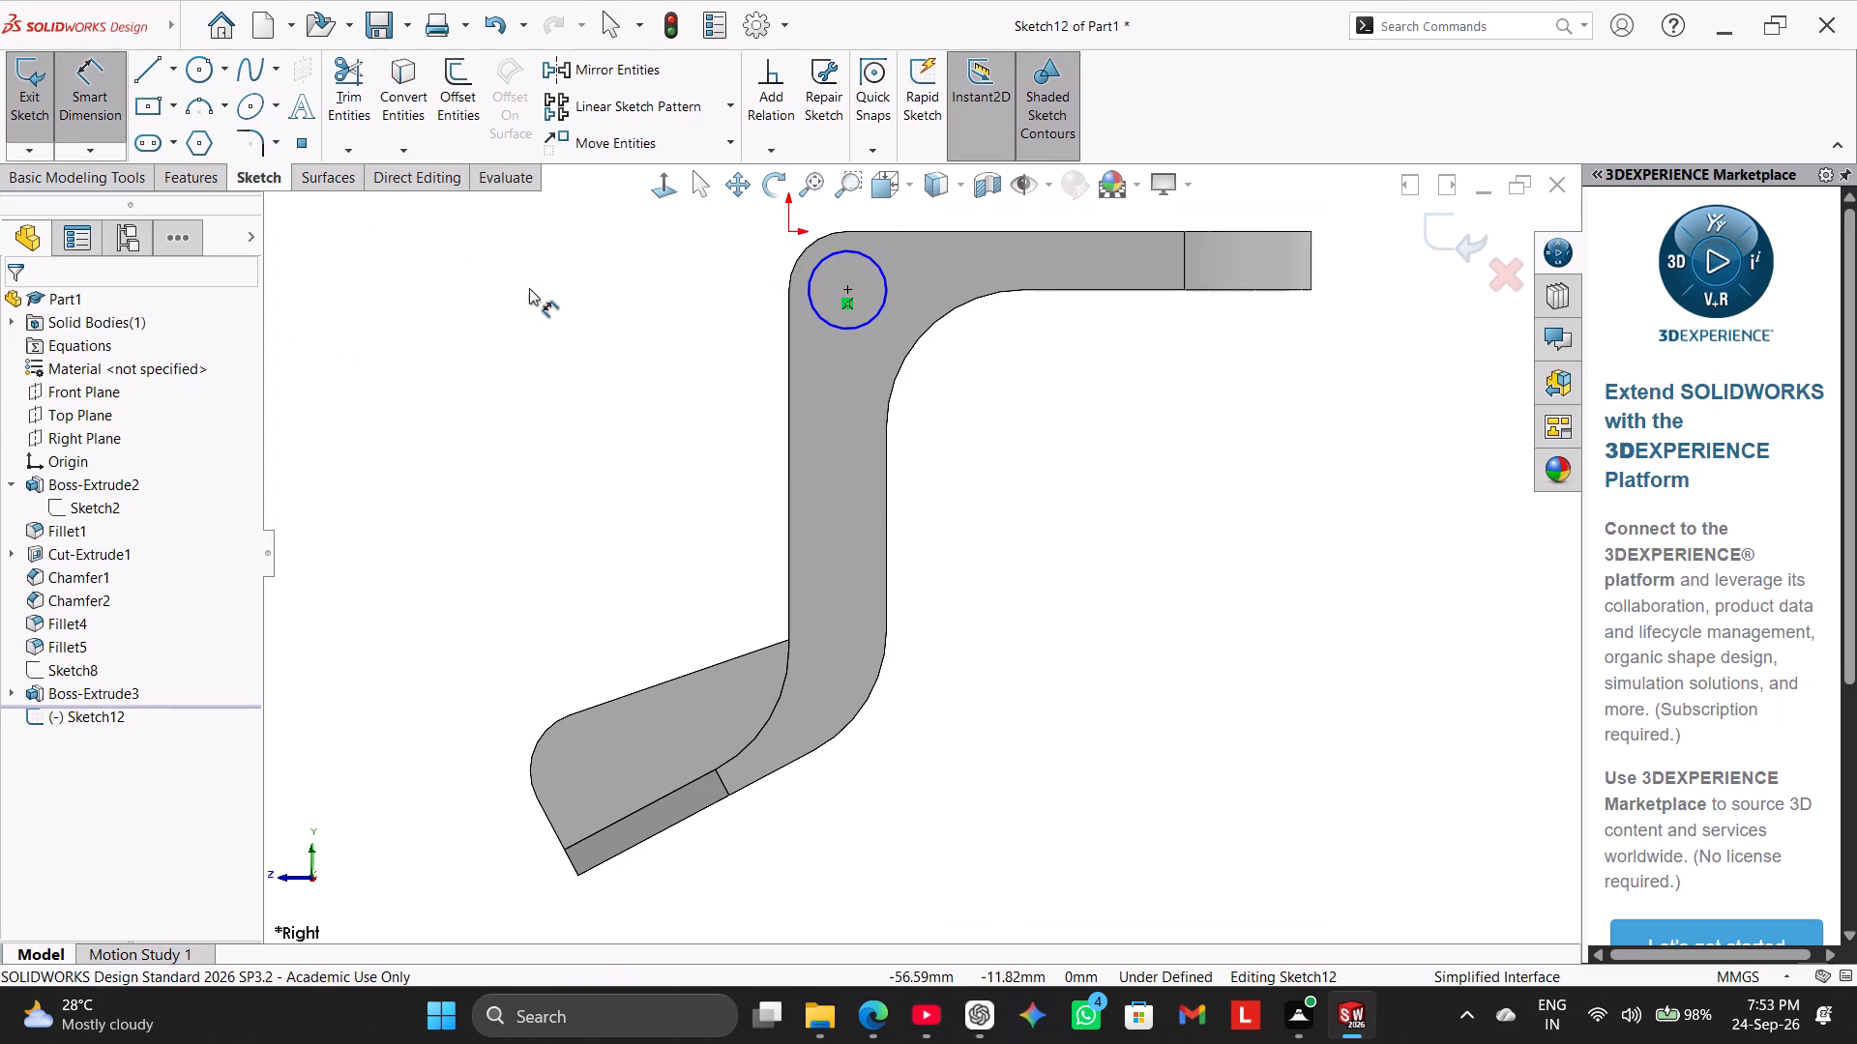
pyautogui.click(813, 301)
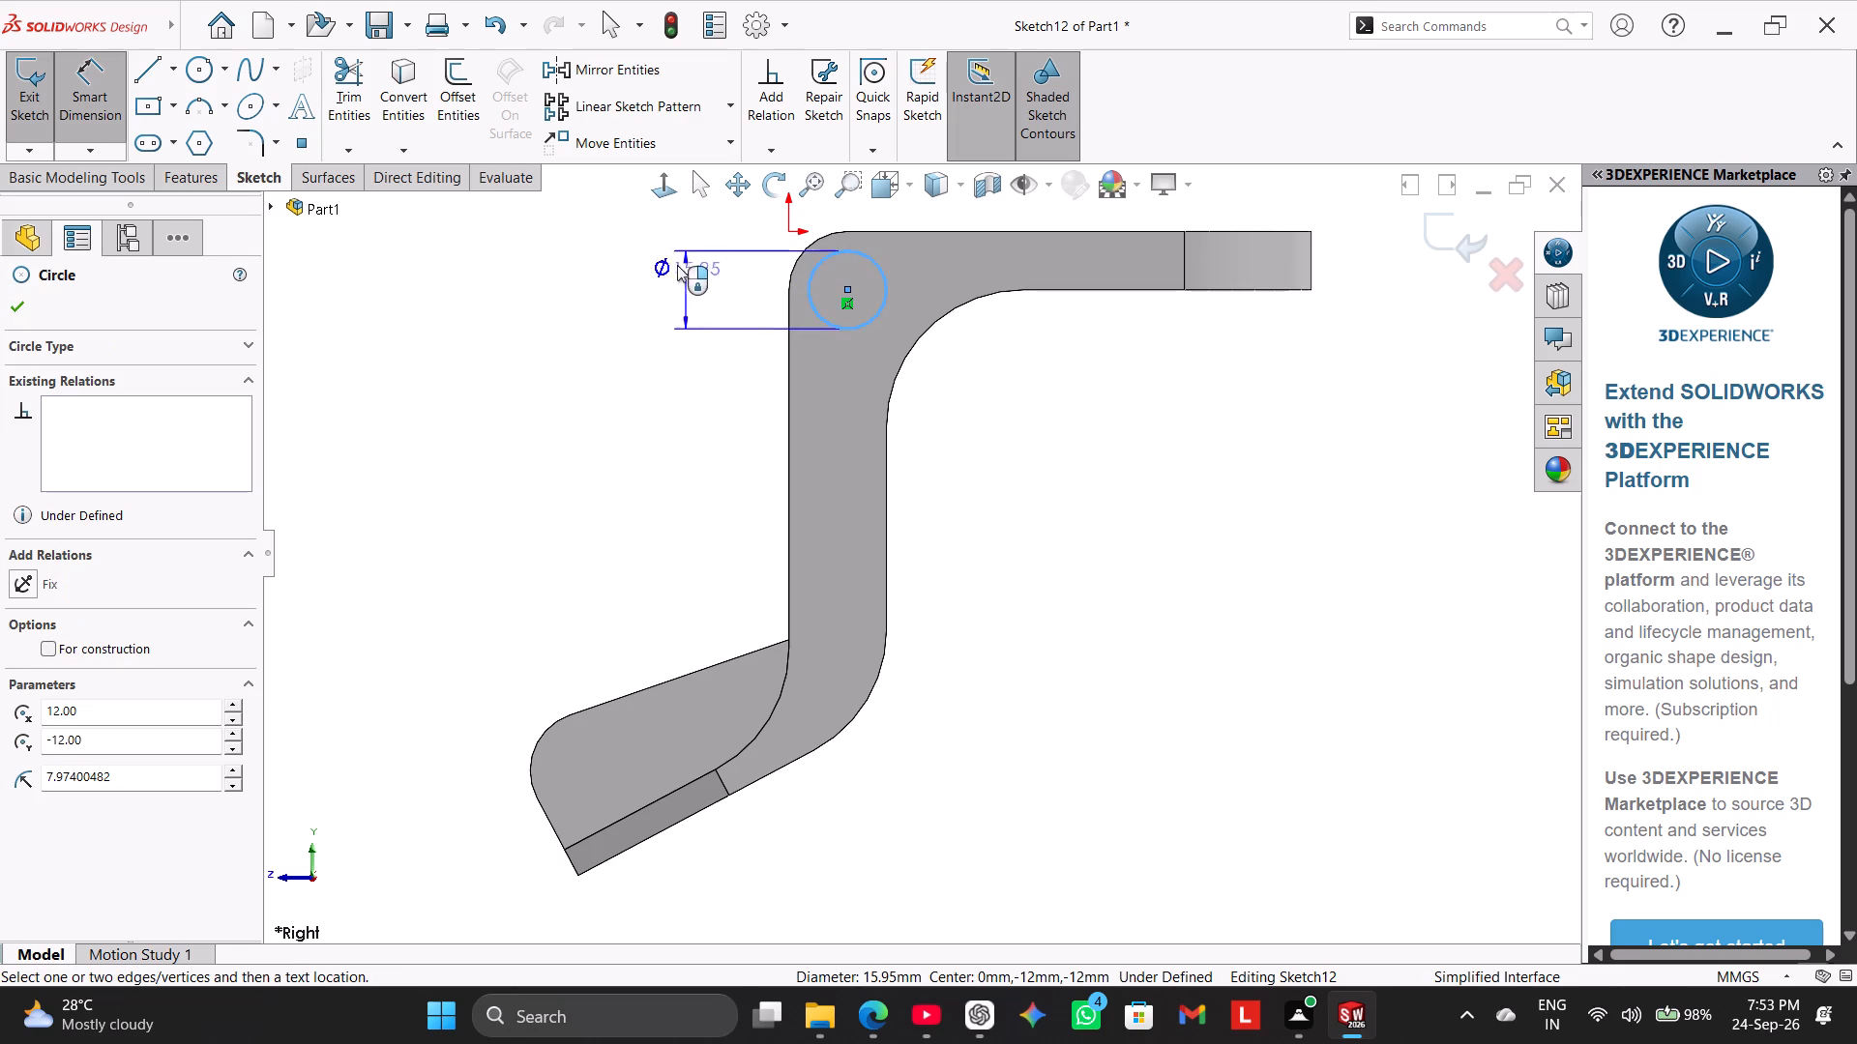
pyautogui.click(647, 233)
pyautogui.write('10')
pyautogui.press('Return')
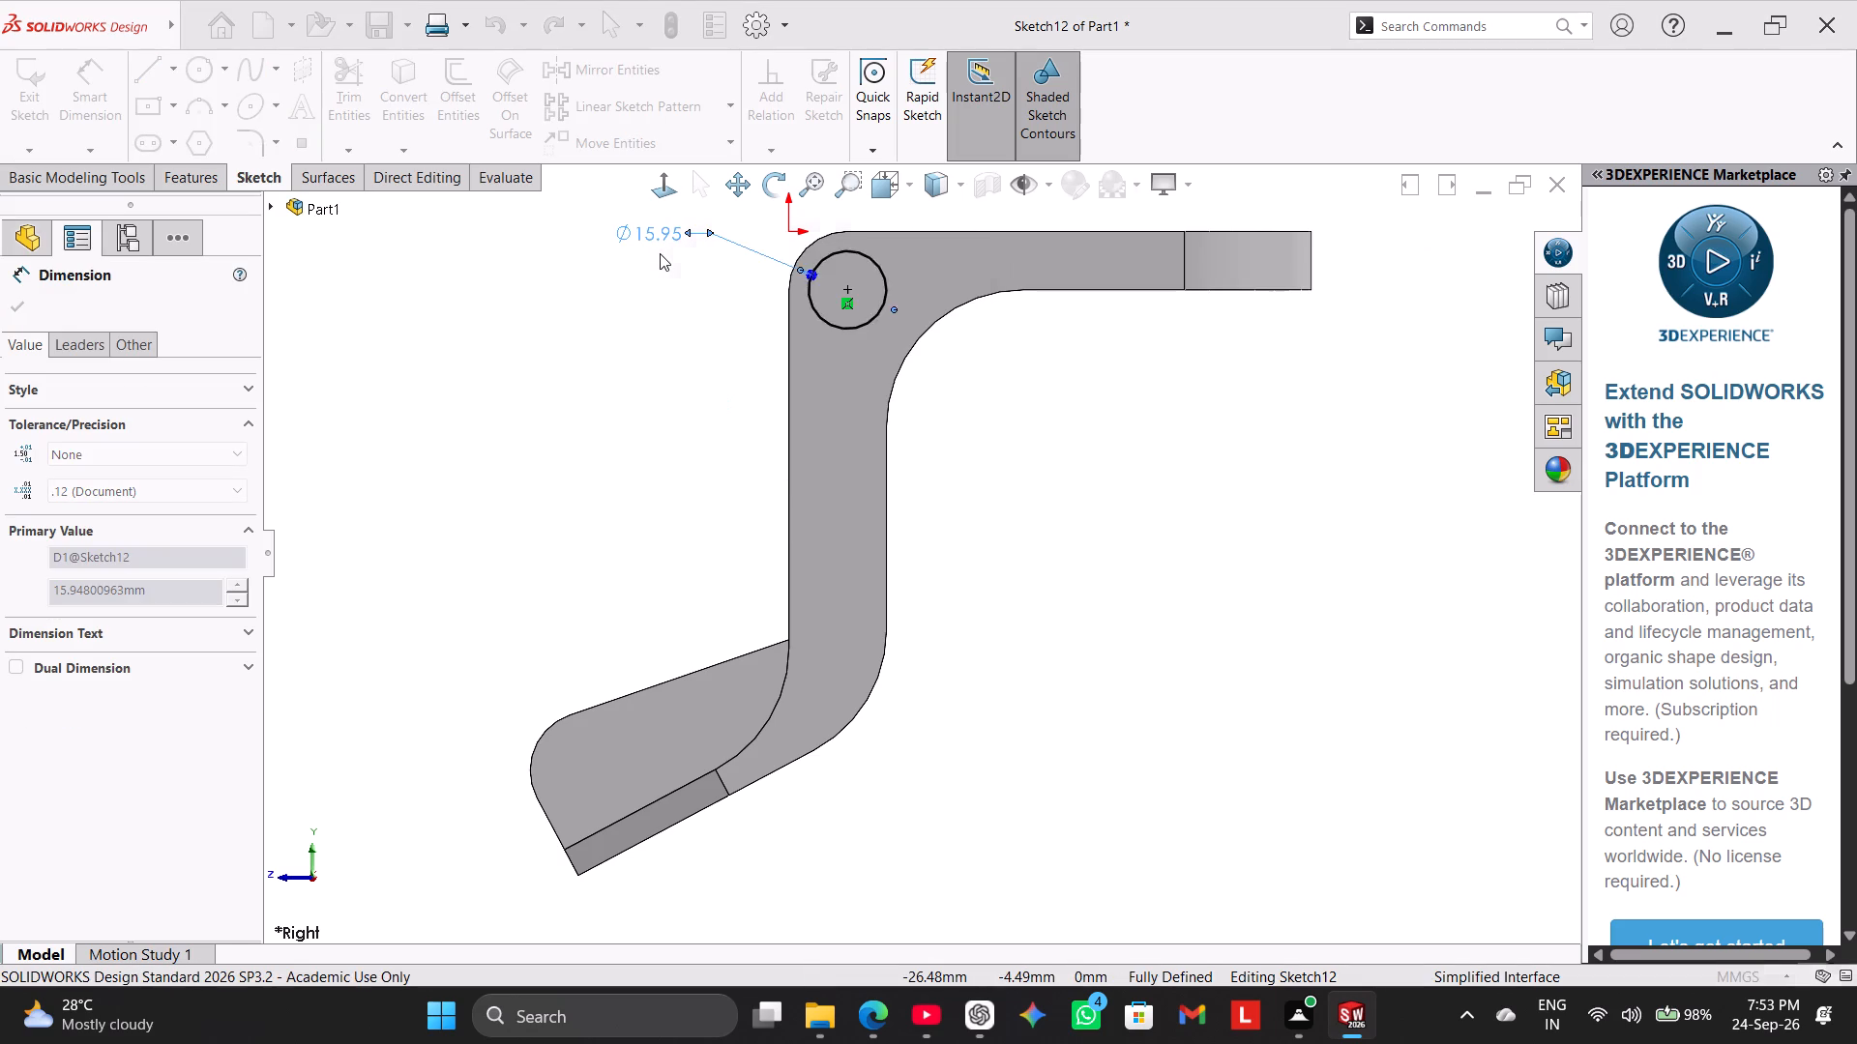
pyautogui.moveTo(710, 332); pyautogui.dragTo(716, 343, button='right')
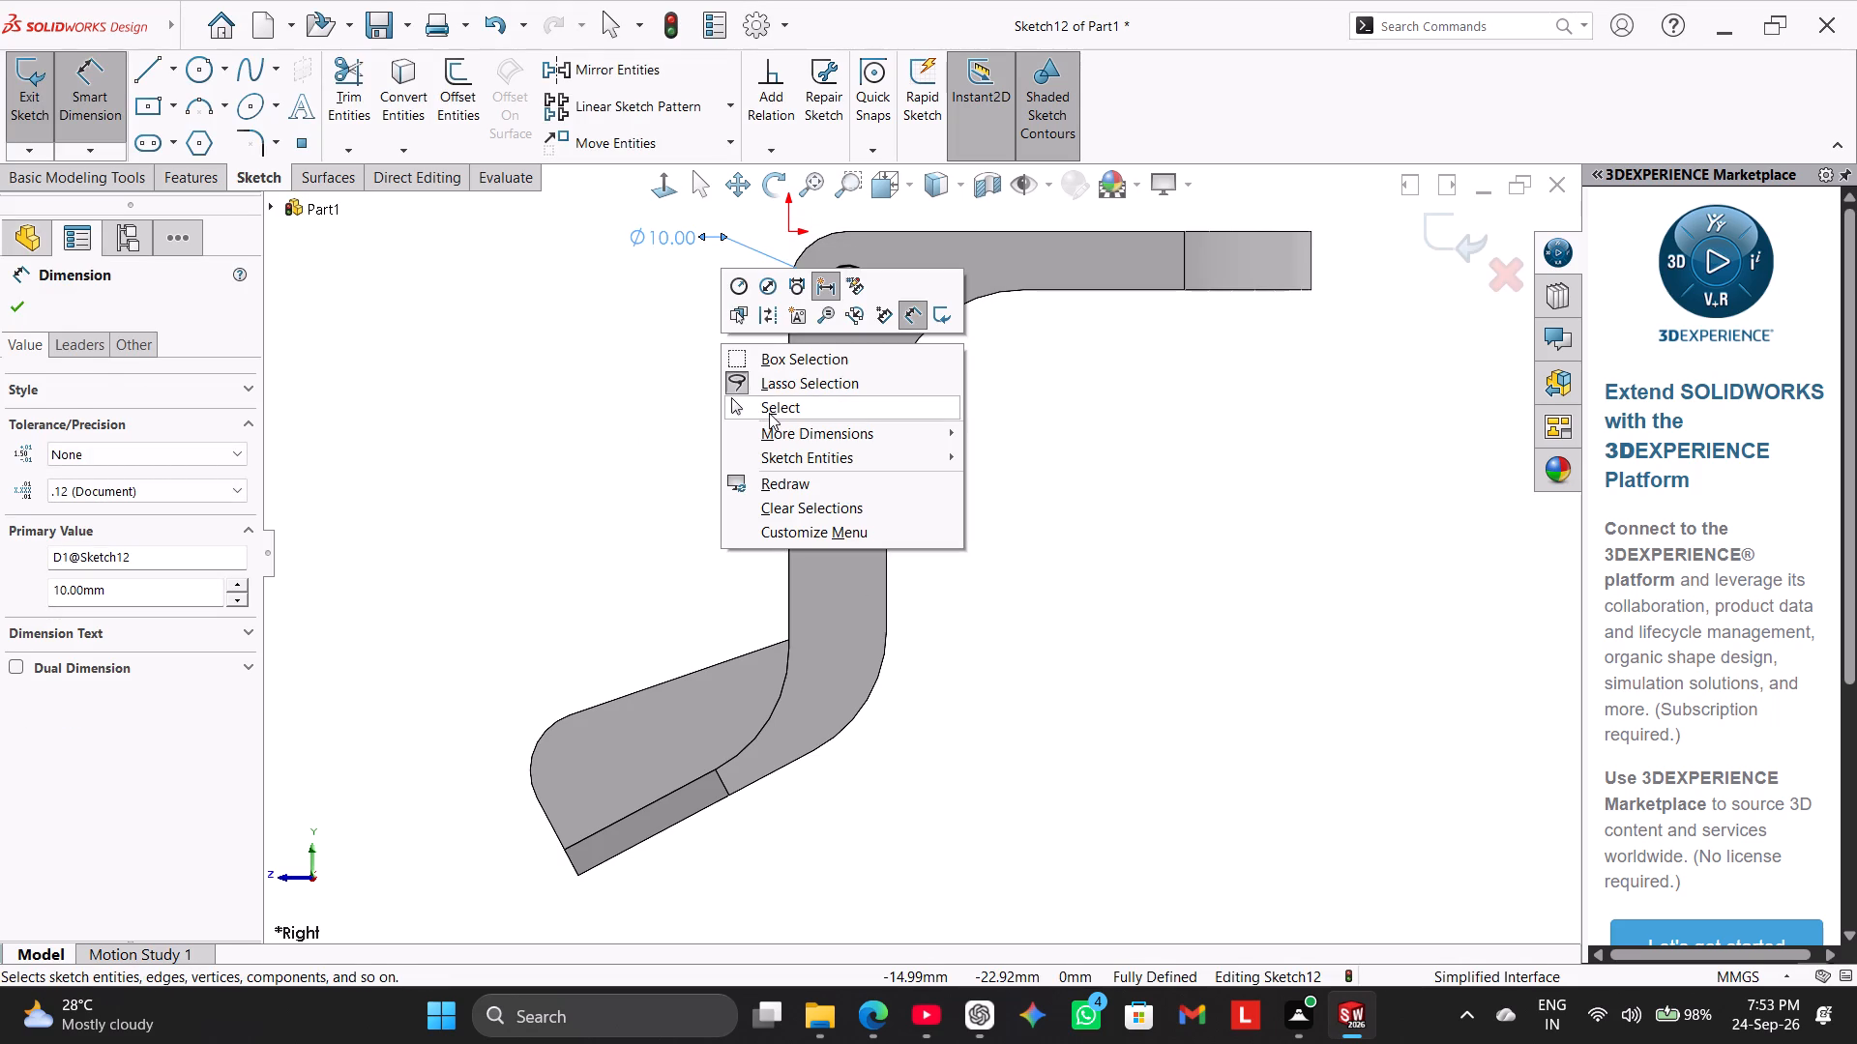
pyautogui.click(769, 413)
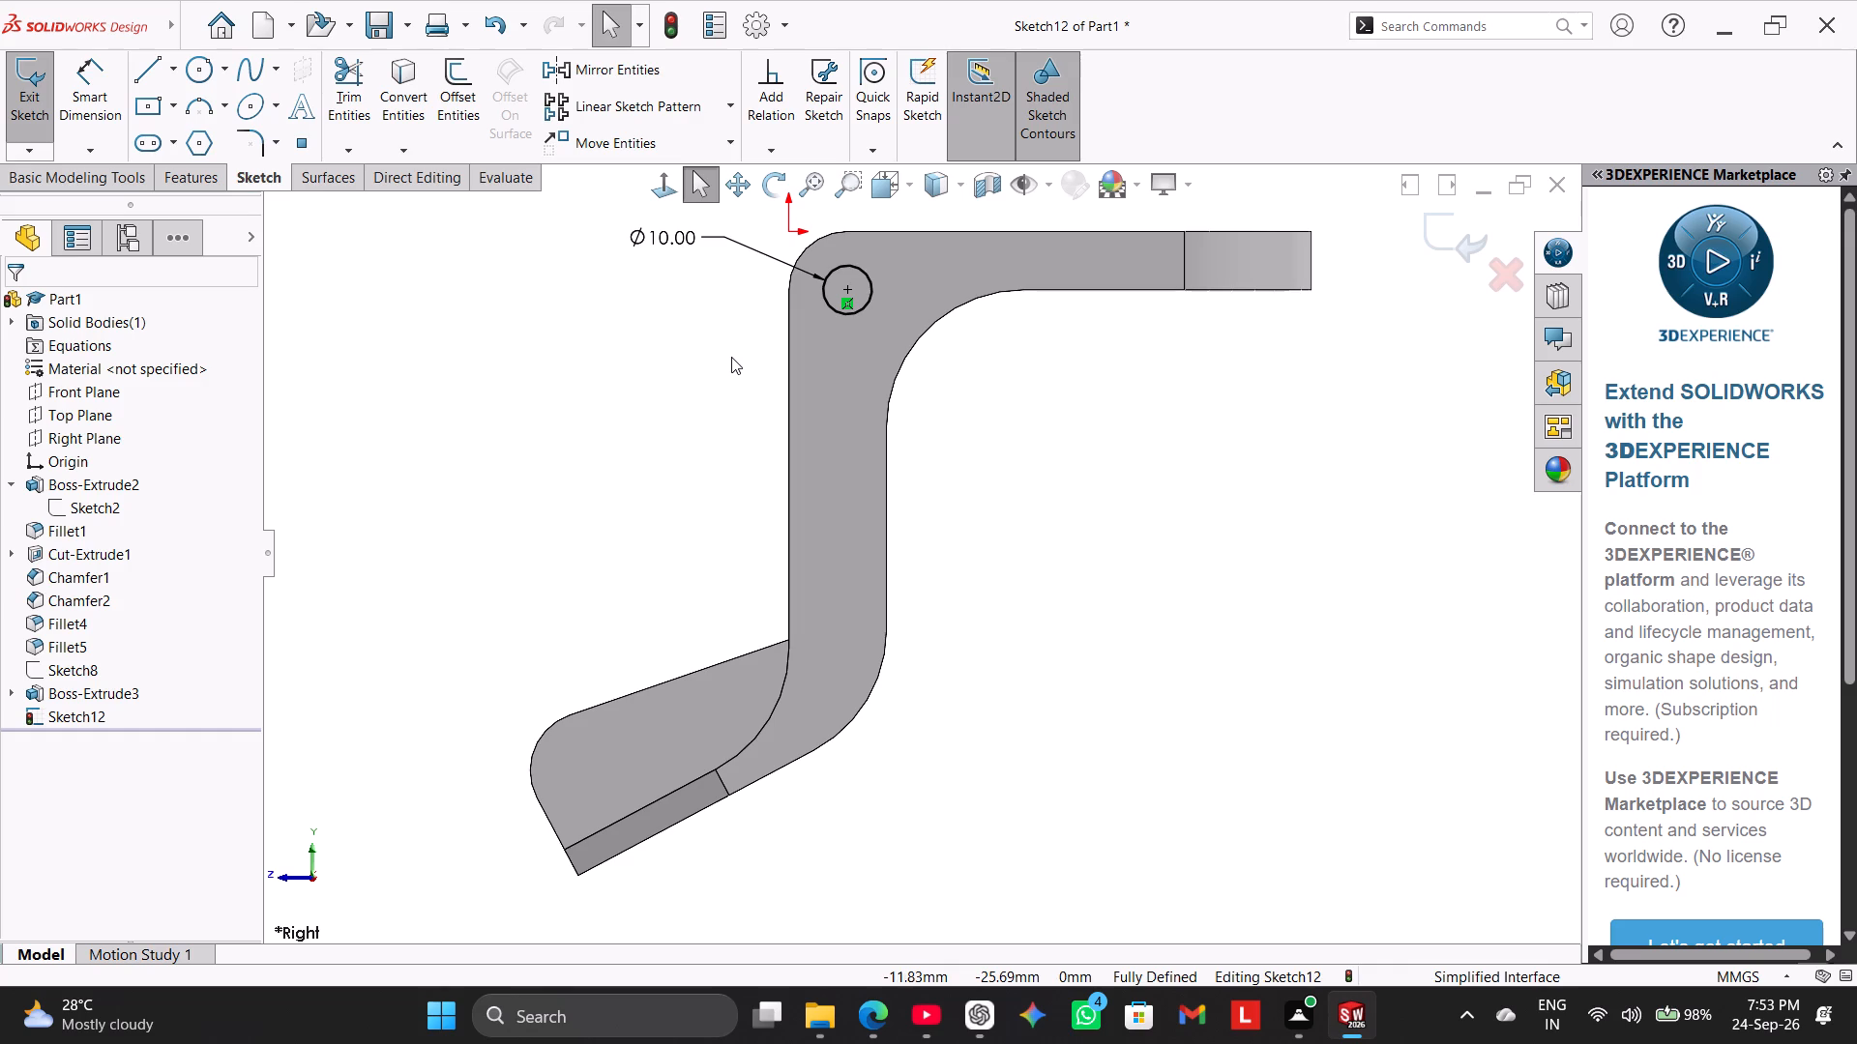
# Sketch a line about 22 mm long, tangent to the circle's lower-left side and ending on the upper bend's inner edge.
pyautogui.click(133, 68)
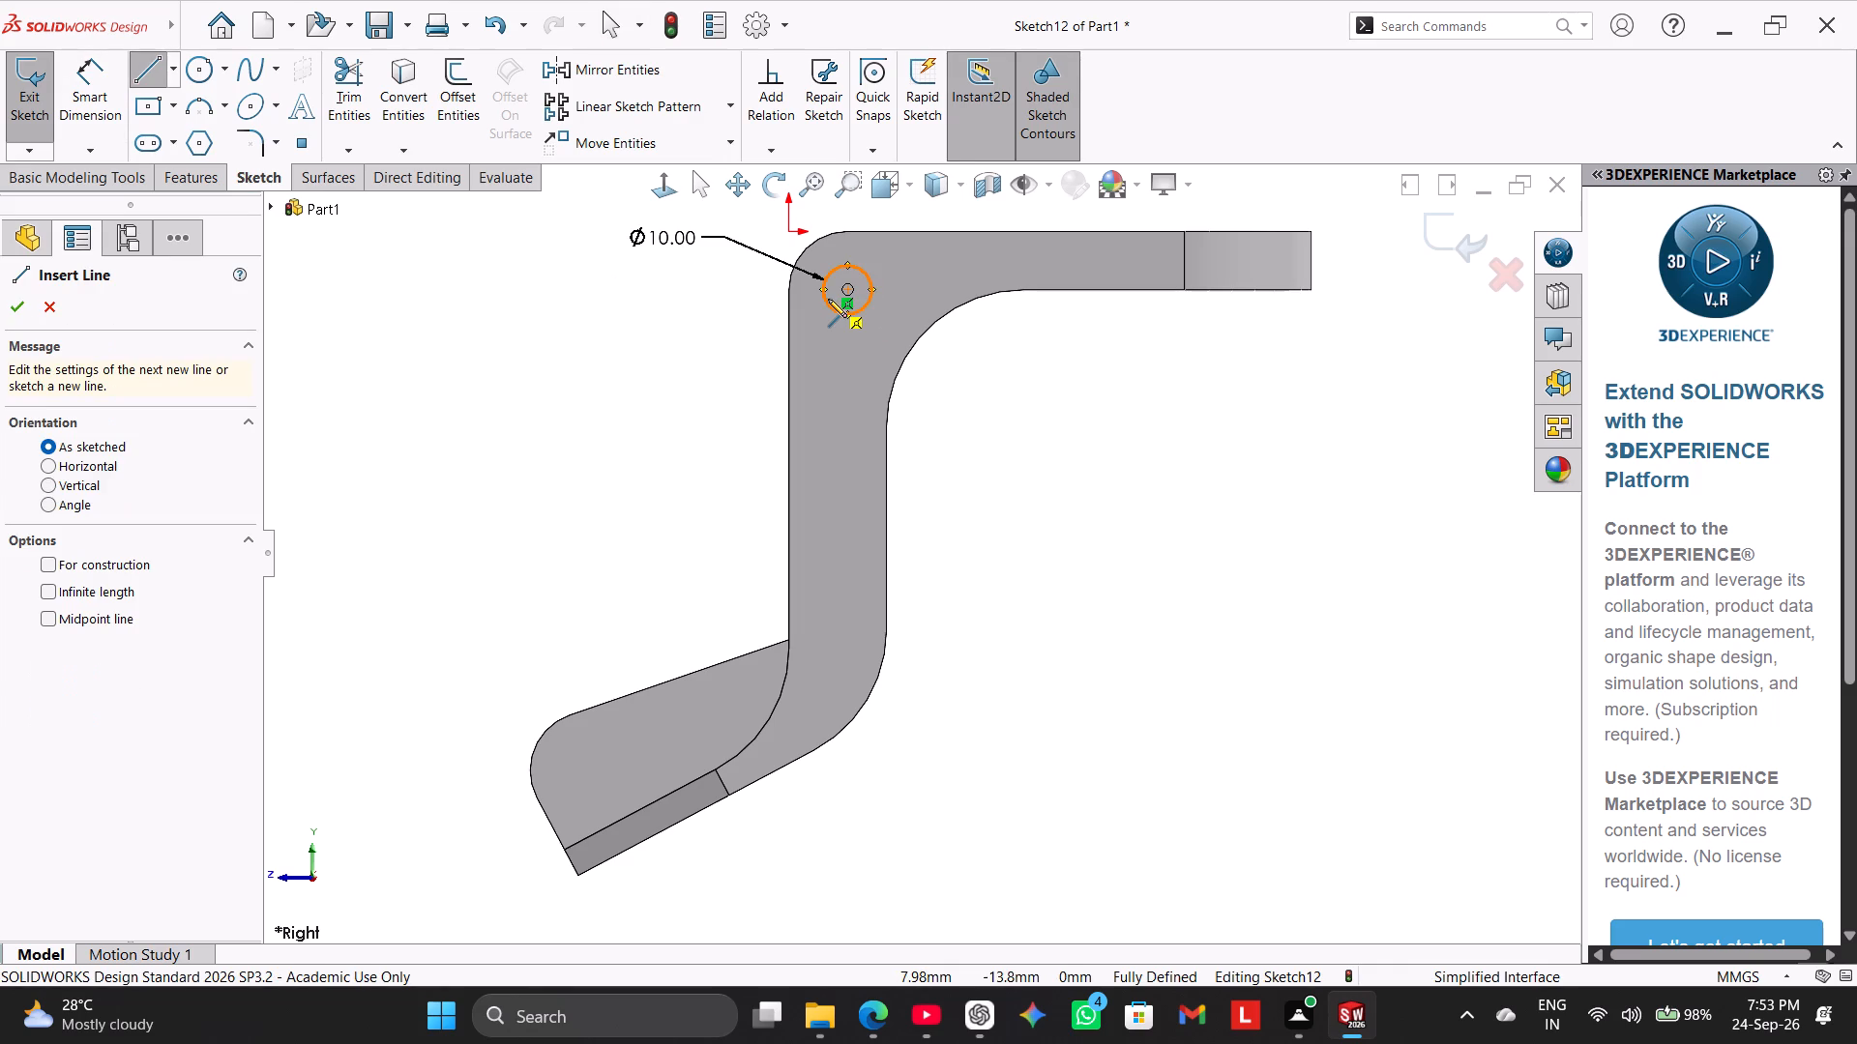
pyautogui.scroll(-3, 885, 329)
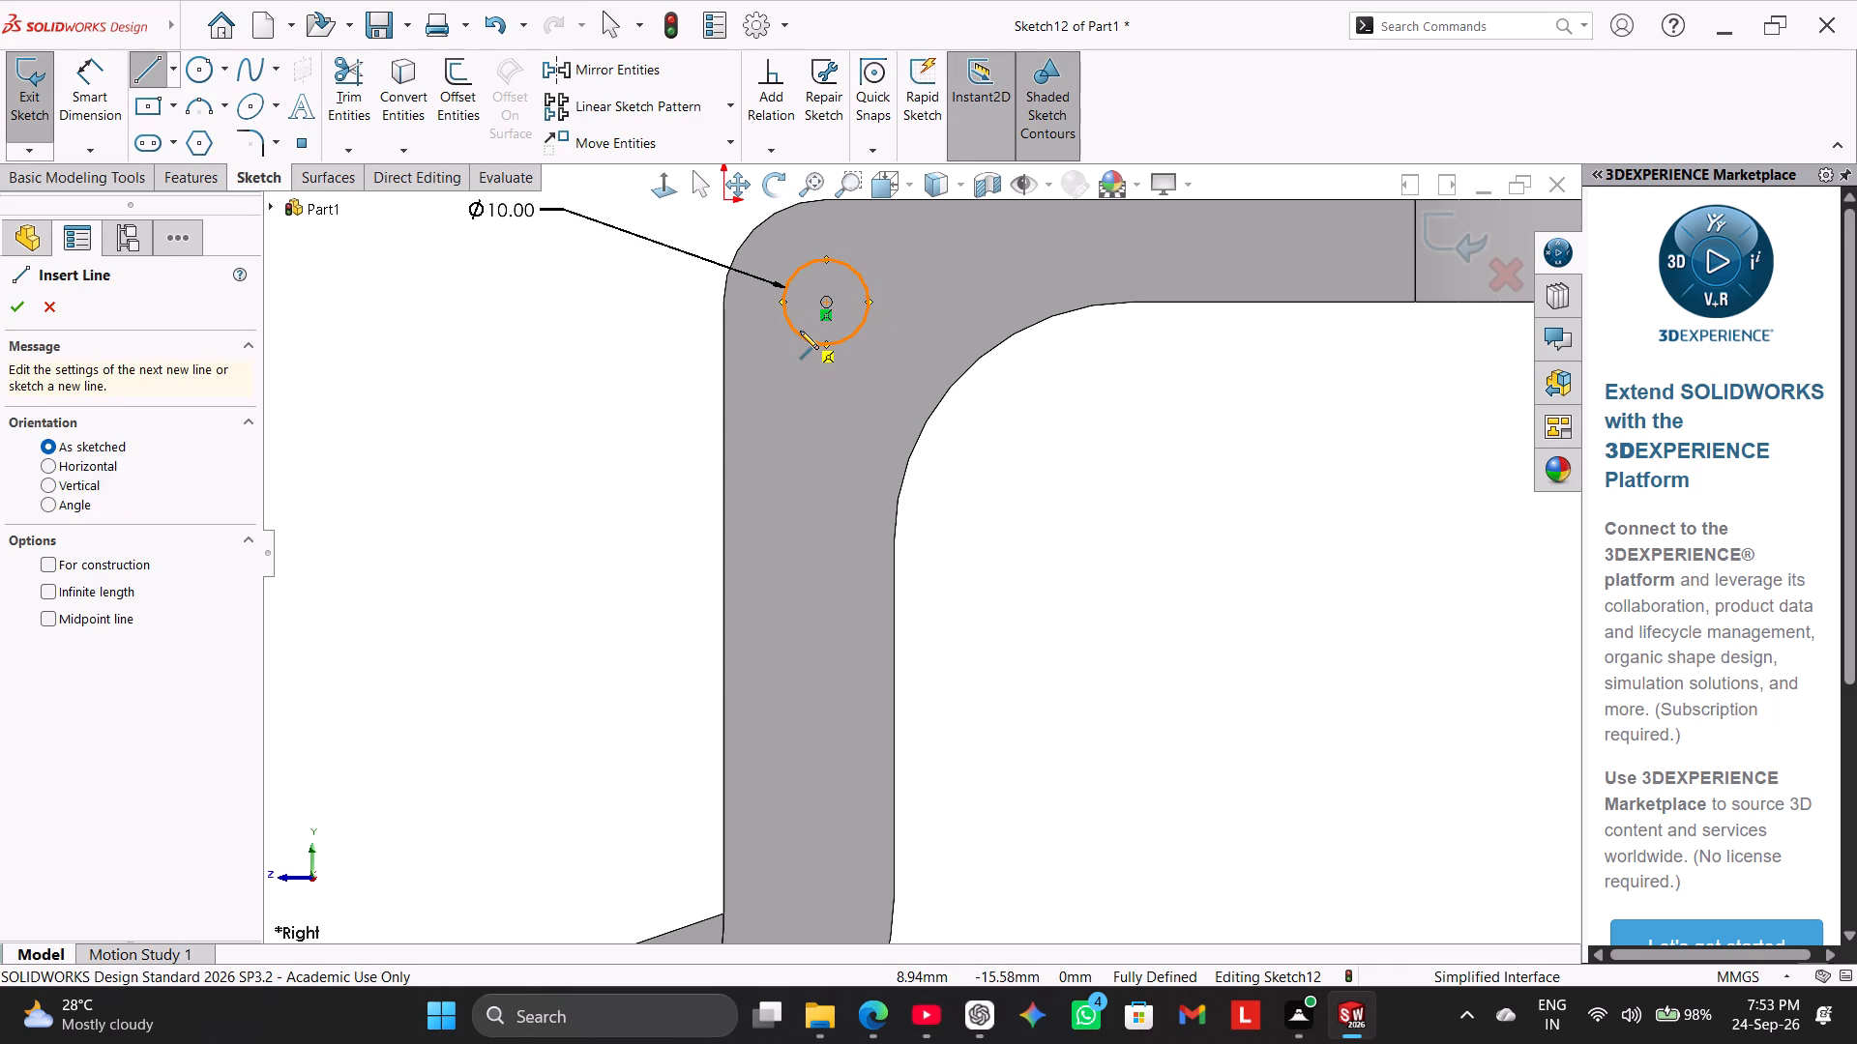
pyautogui.click(800, 333)
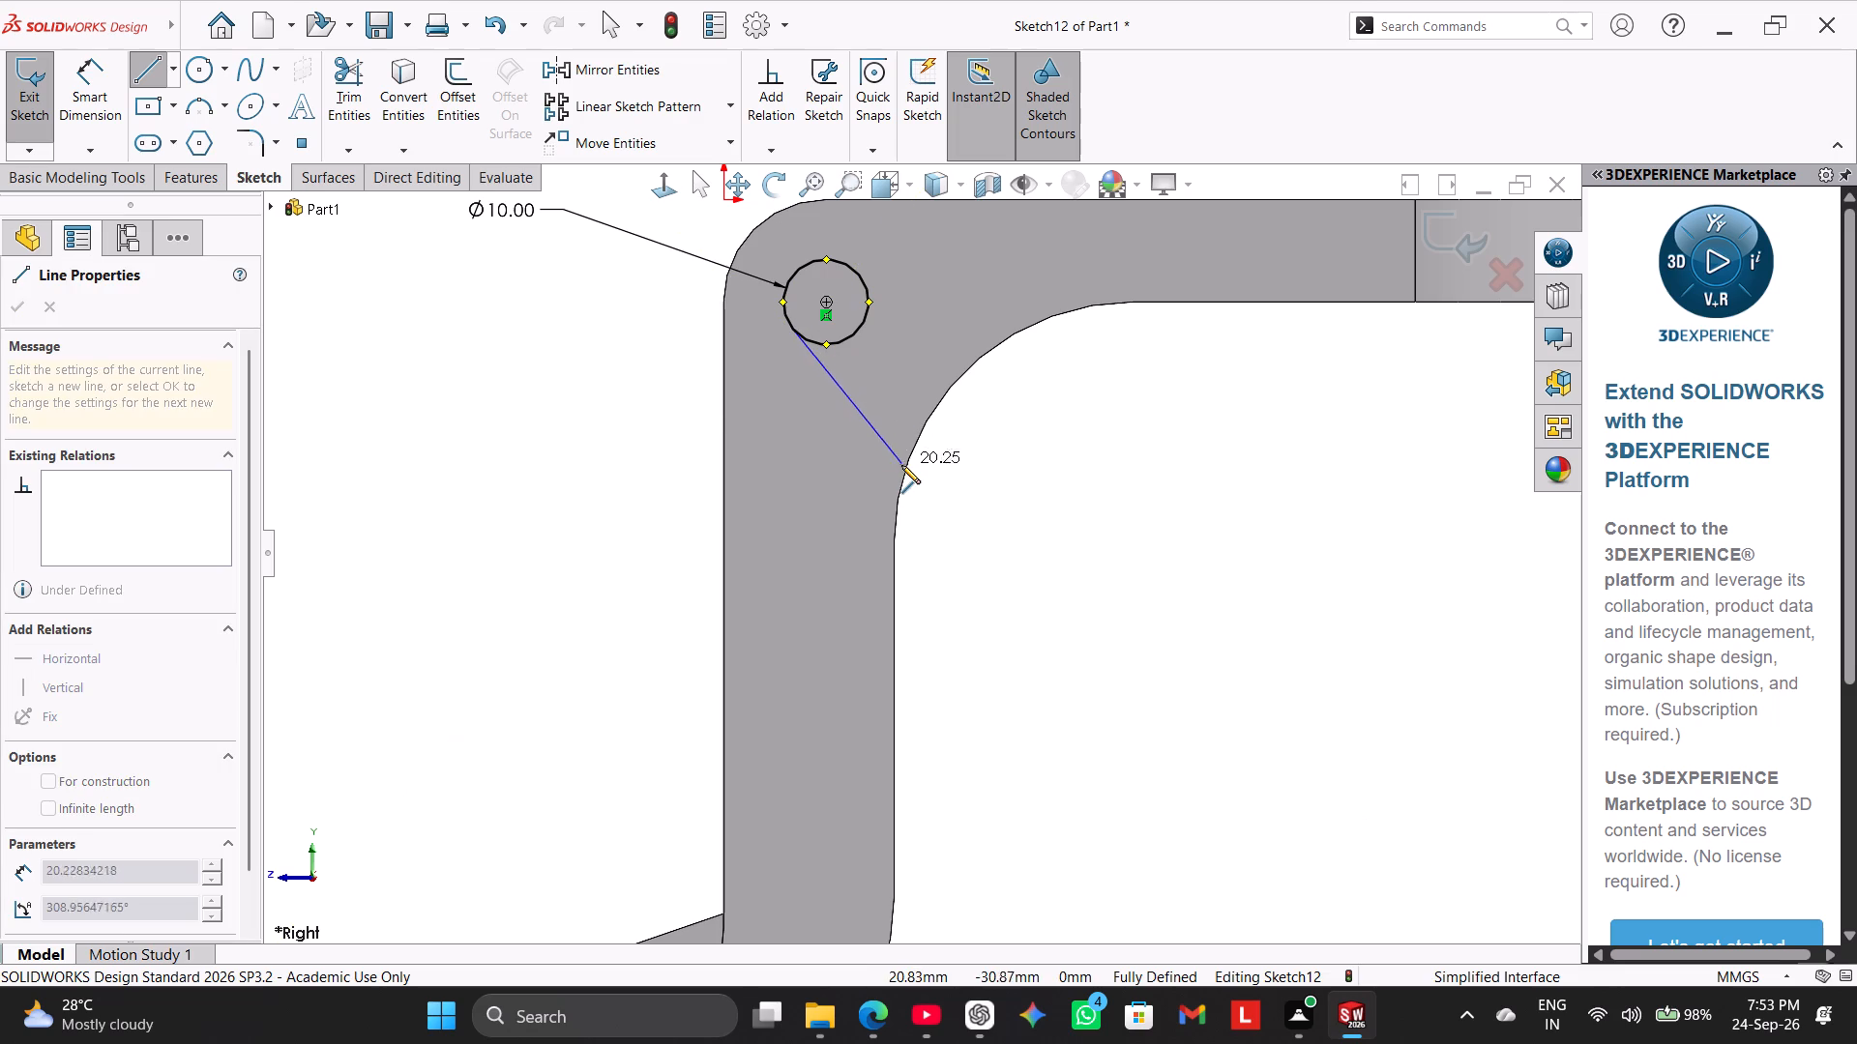
pyautogui.click(901, 478)
pyautogui.rightClick(899, 374)
pyautogui.click(925, 383)
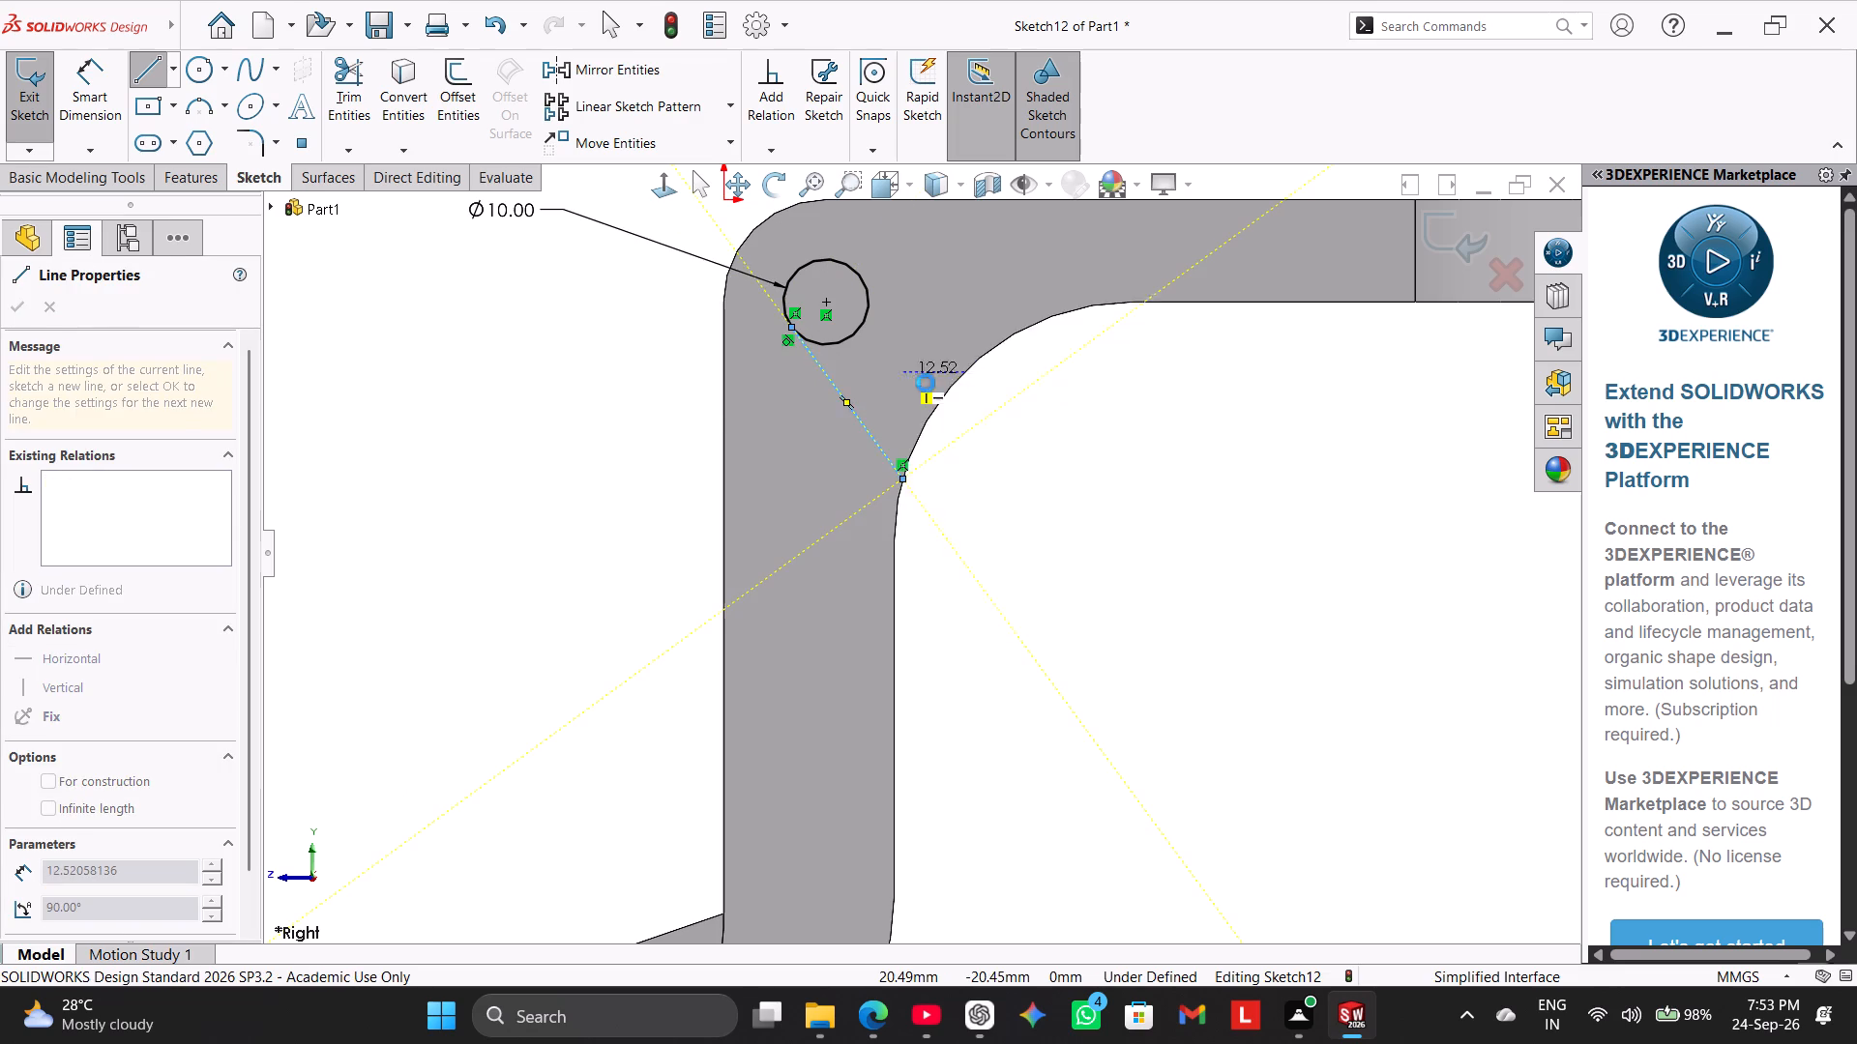
# Draw a centerline about 25 mm long from the circle's centre diagonally down past the bend's inner edge.
pyautogui.click(176, 64)
pyautogui.click(188, 118)
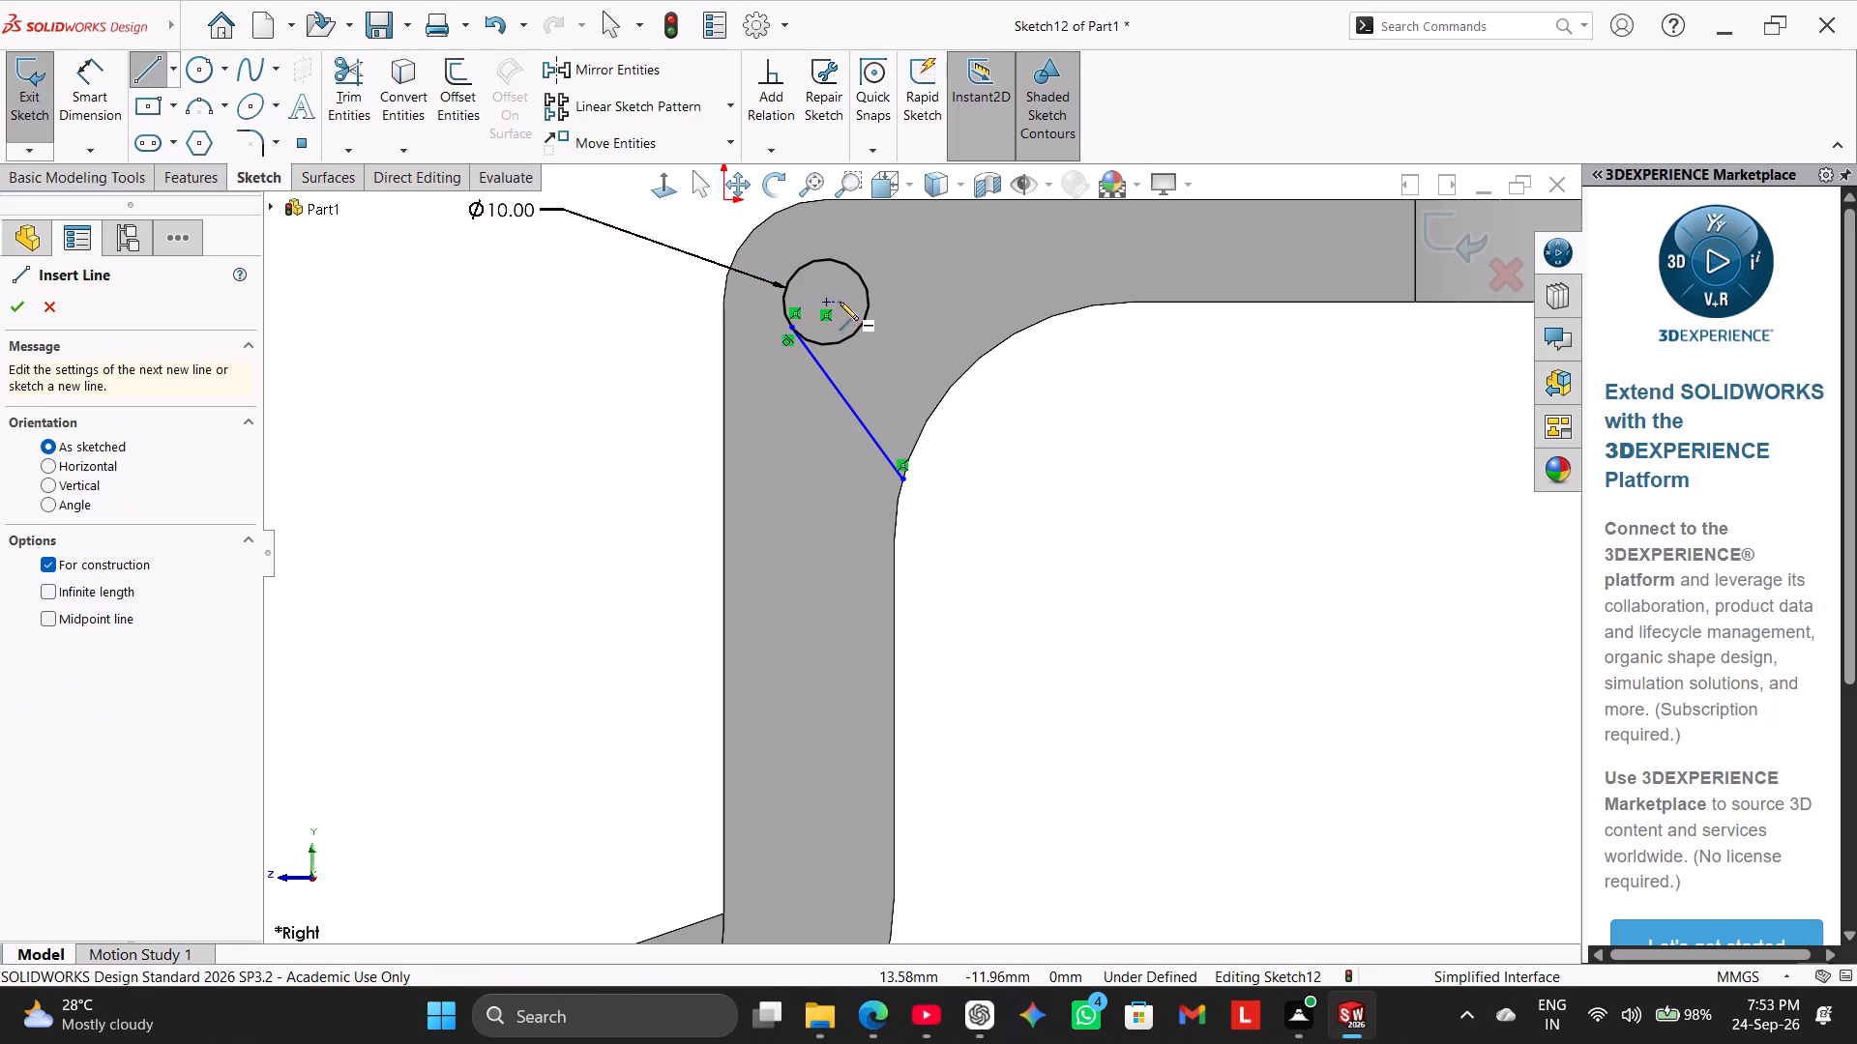
pyautogui.click(824, 303)
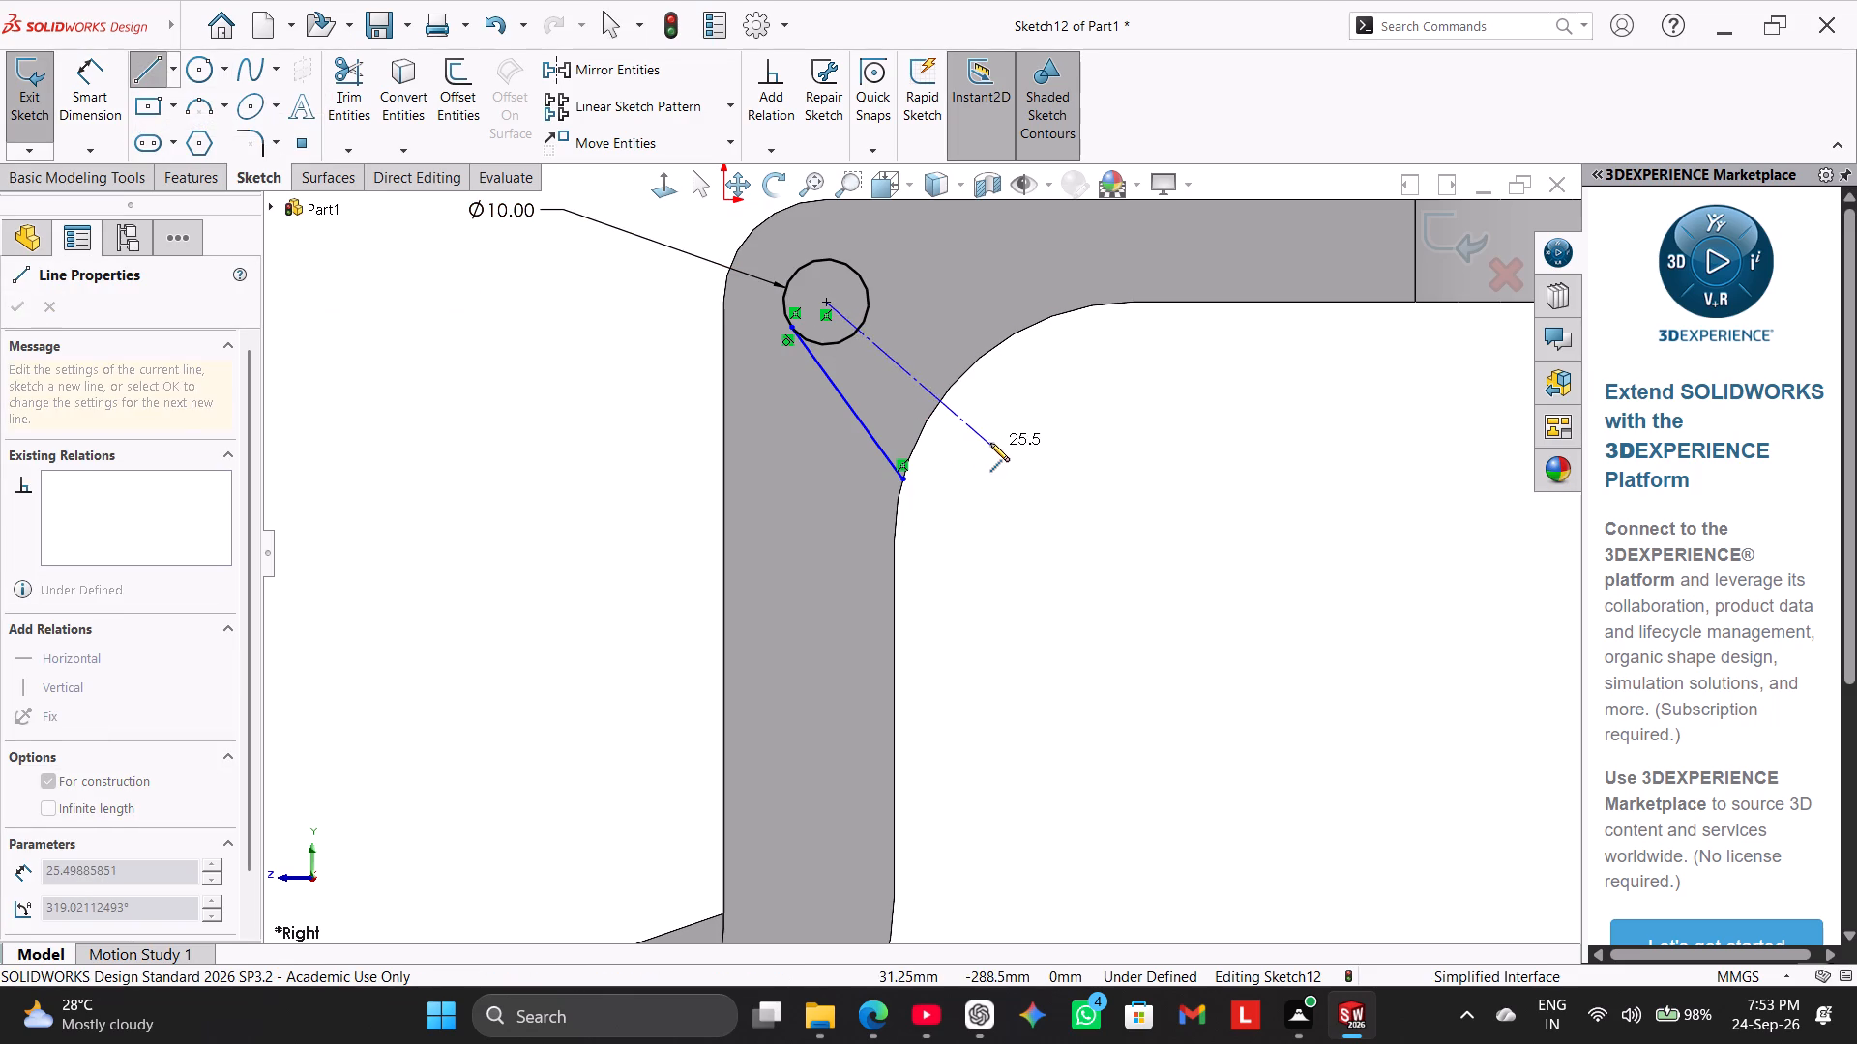
pyautogui.click(990, 443)
pyautogui.rightClick(1002, 415)
pyautogui.click(1019, 427)
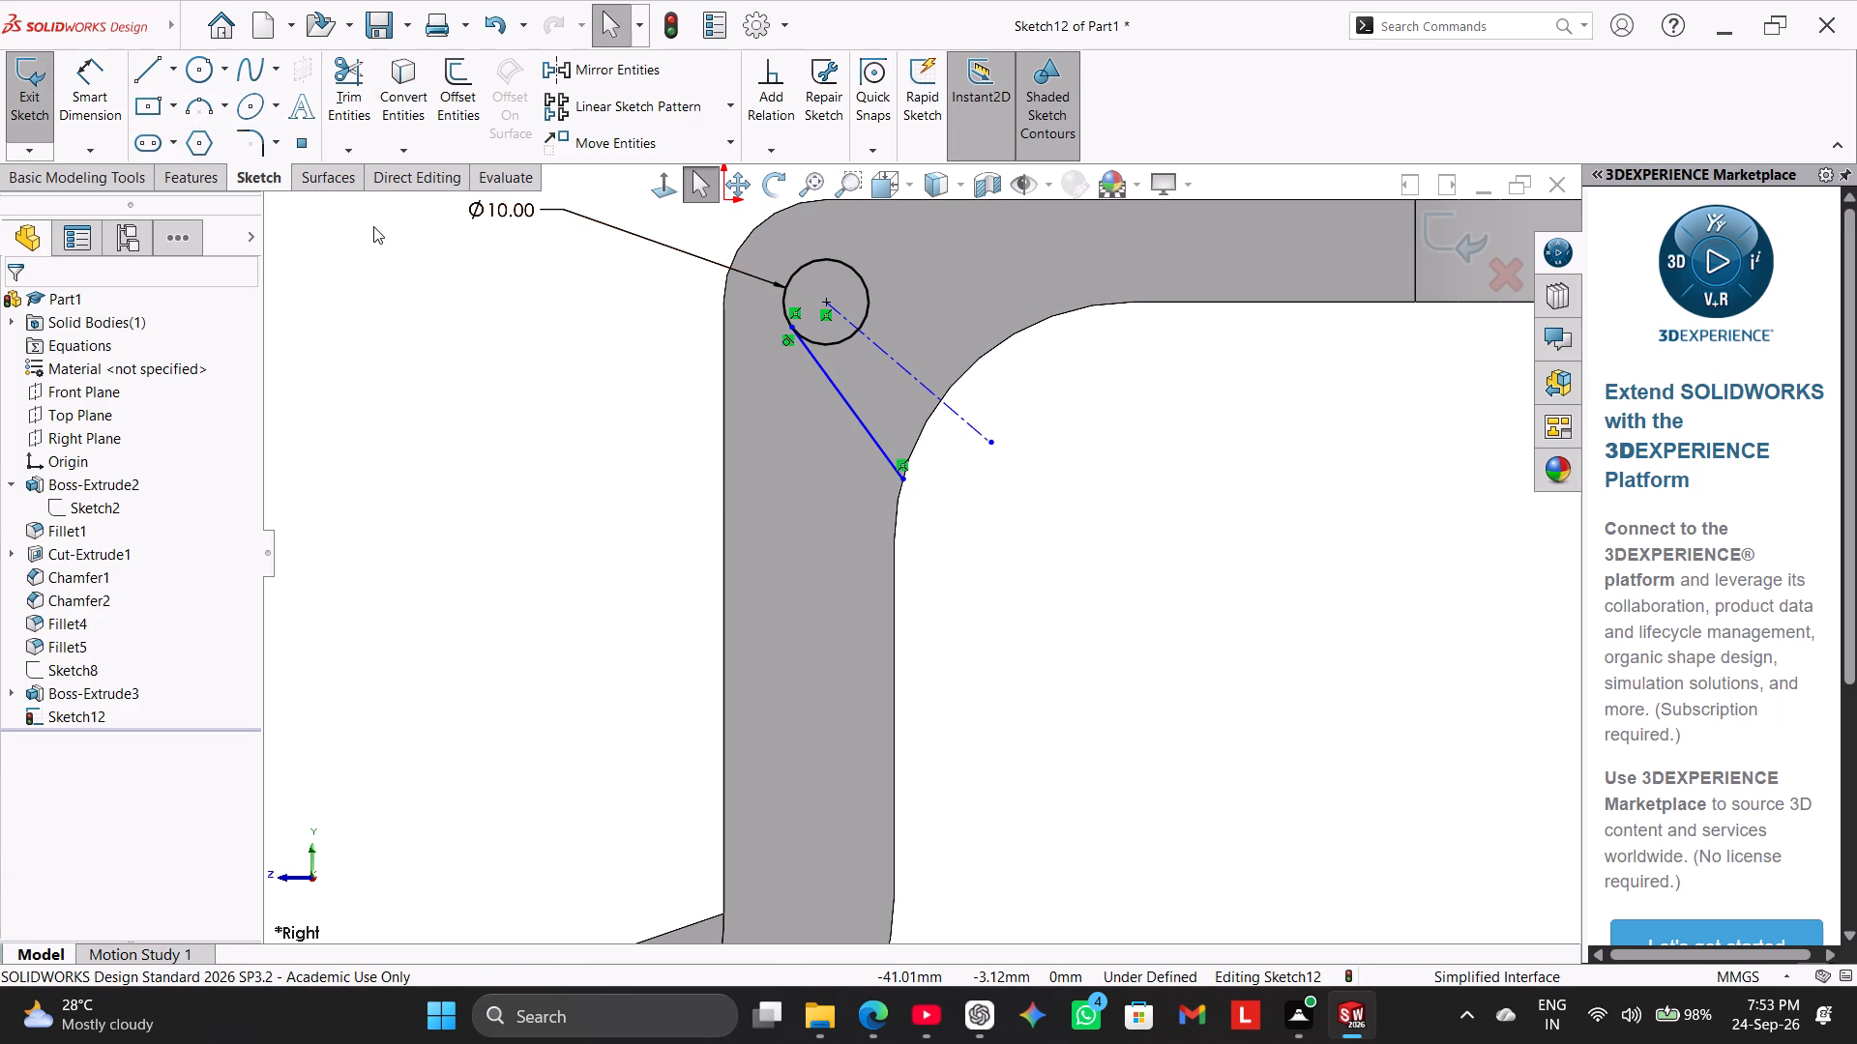
# Dimension the angle between the centerline and the bracket's top edge to 45°.
pyautogui.click(121, 81)
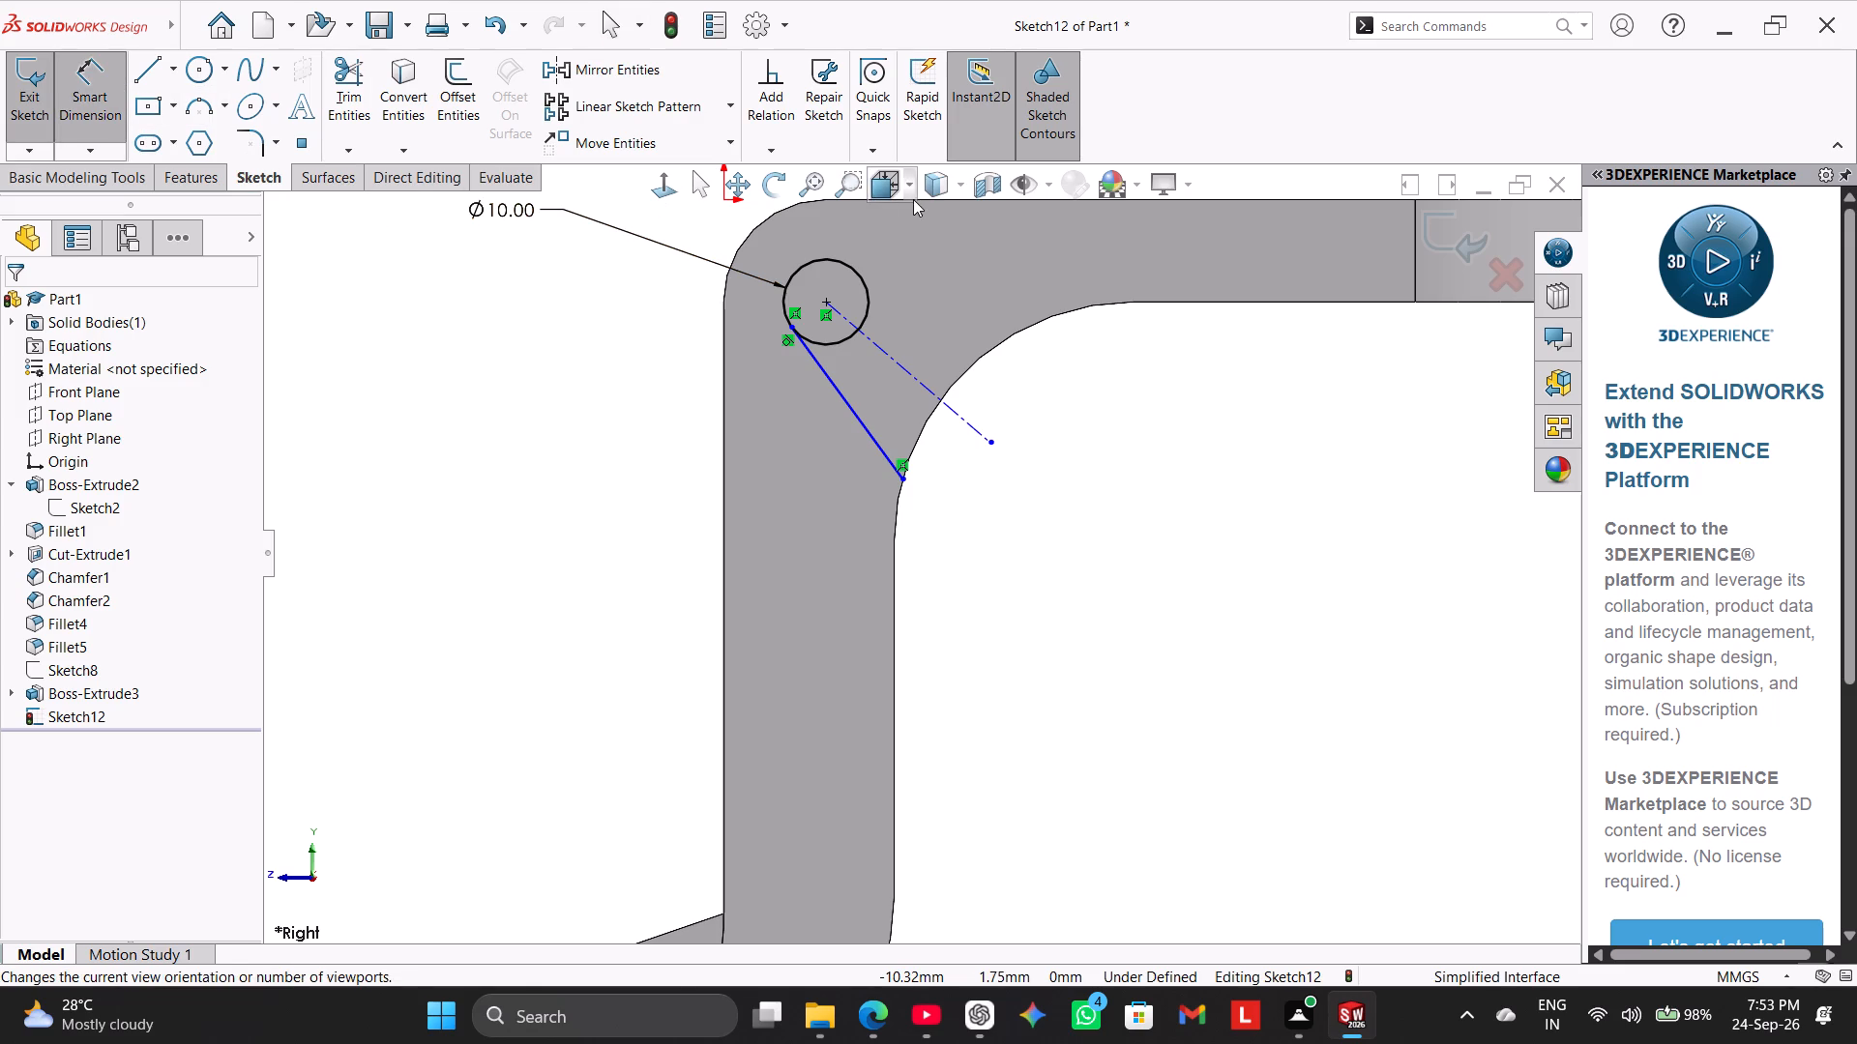
pyautogui.scroll(1, 996, 263)
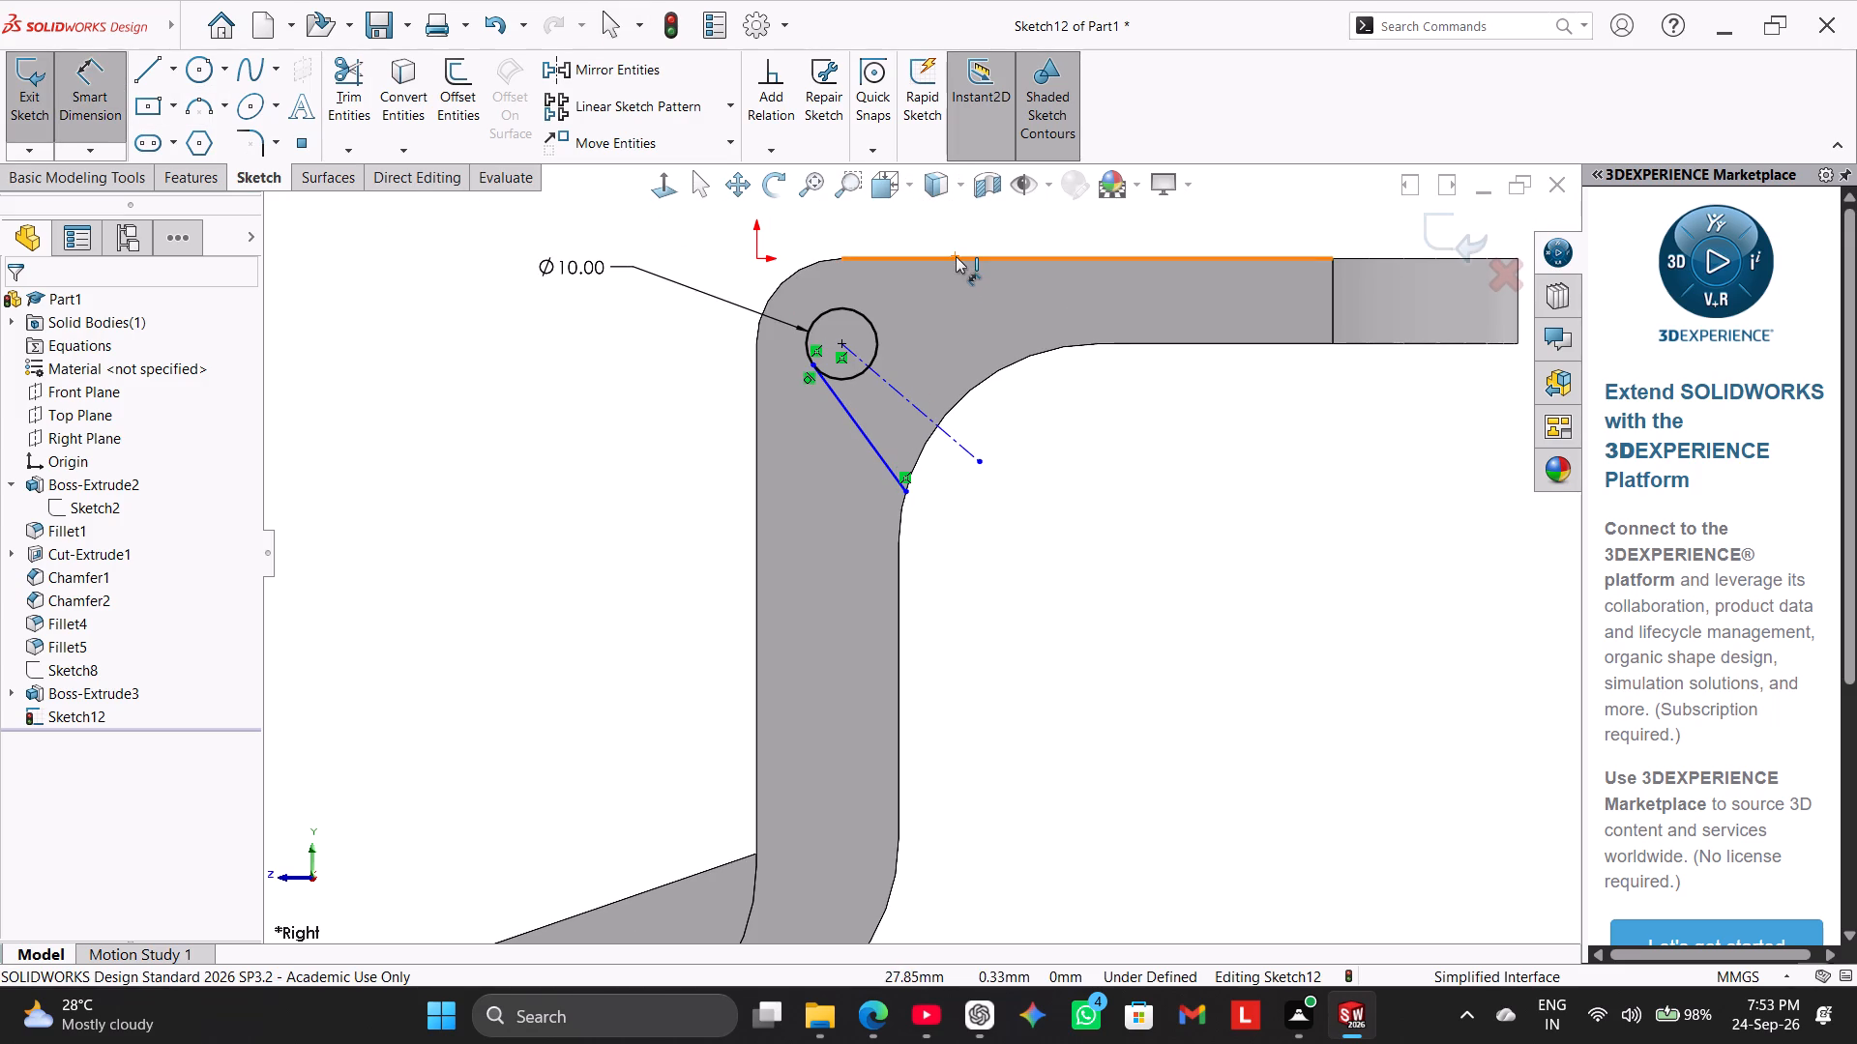
pyautogui.click(956, 256)
pyautogui.click(921, 410)
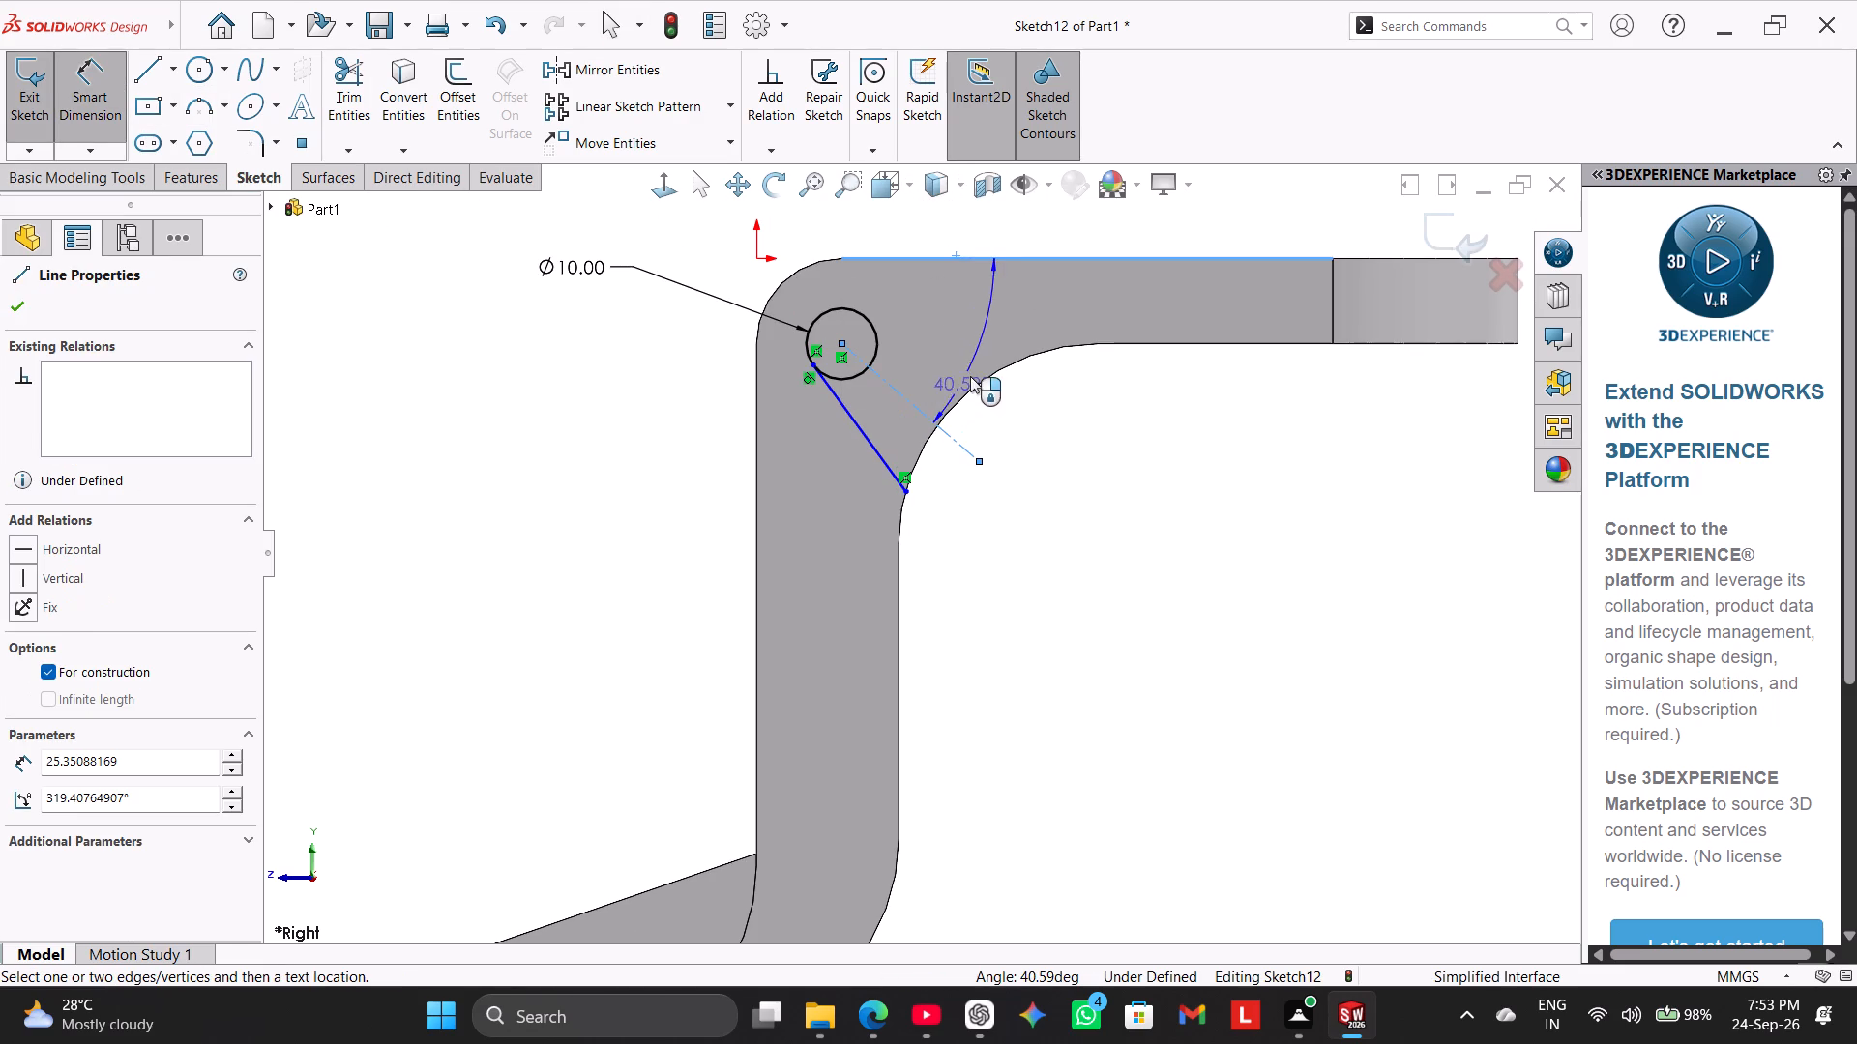
pyautogui.click(975, 363)
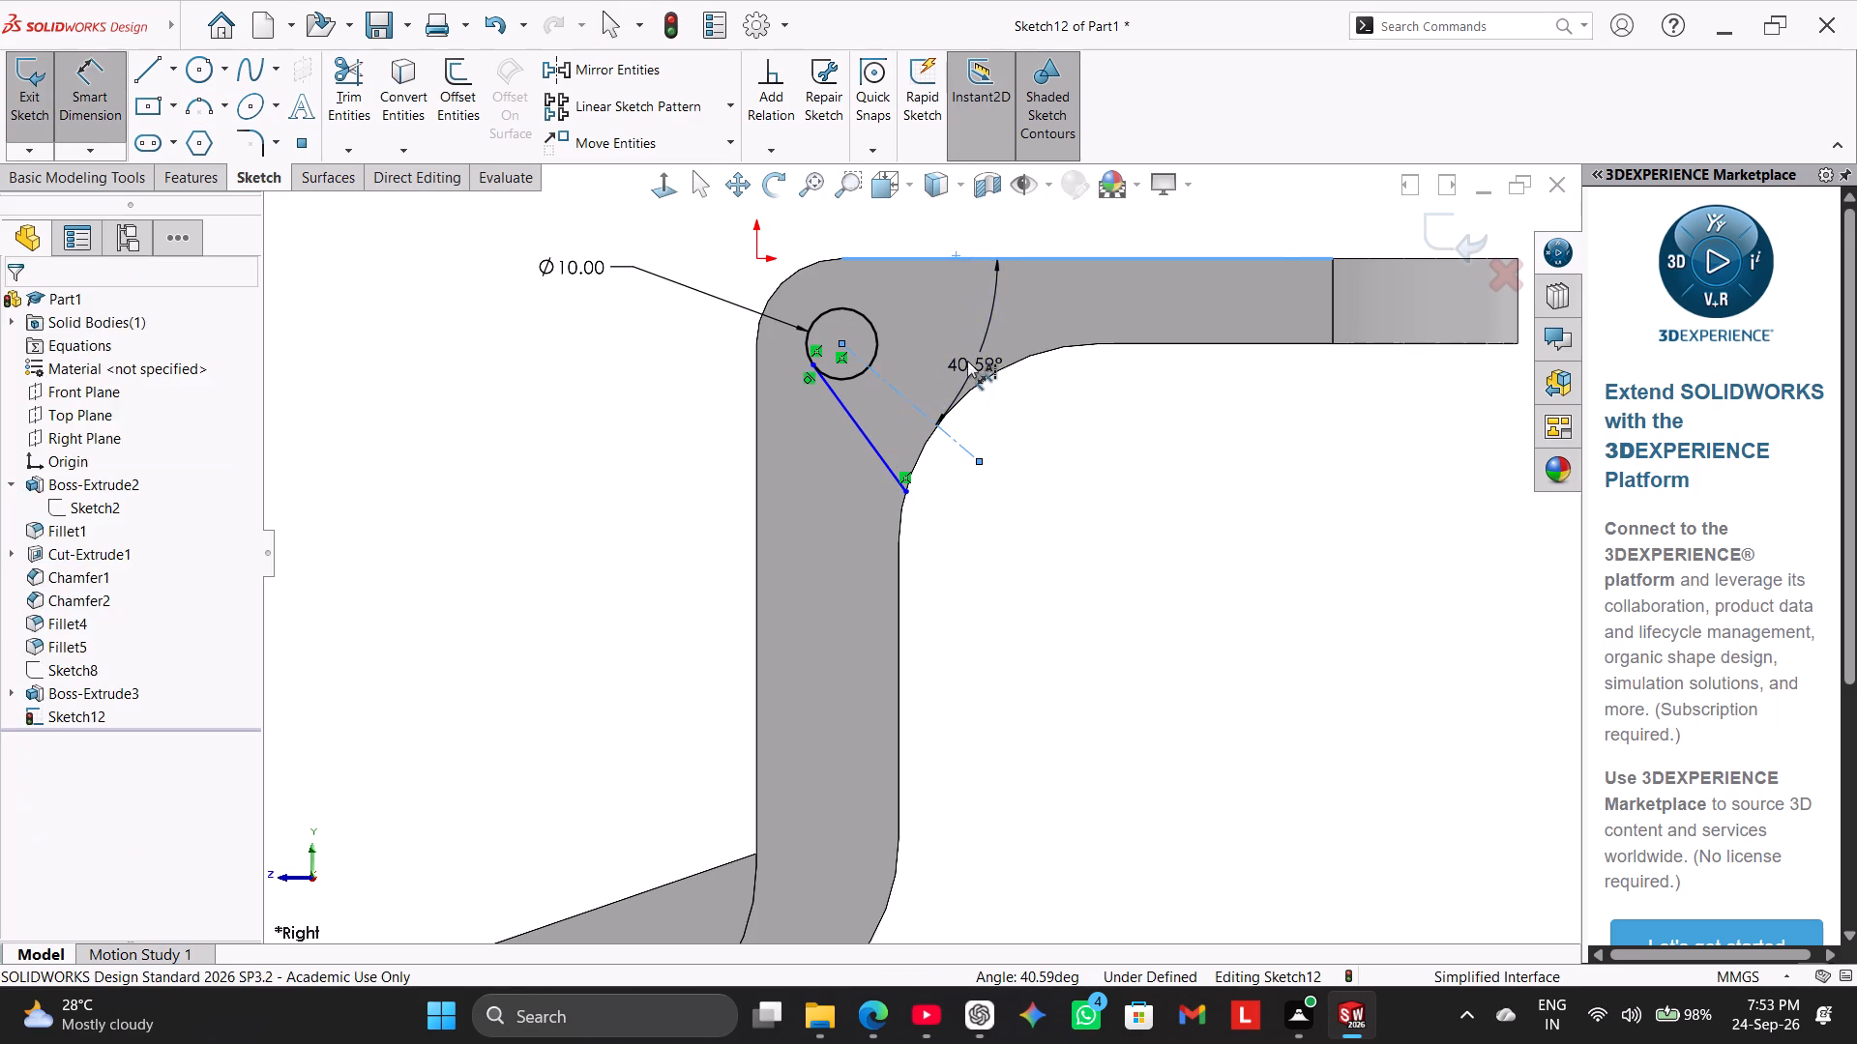
pyautogui.write('45')
pyautogui.press('Return')
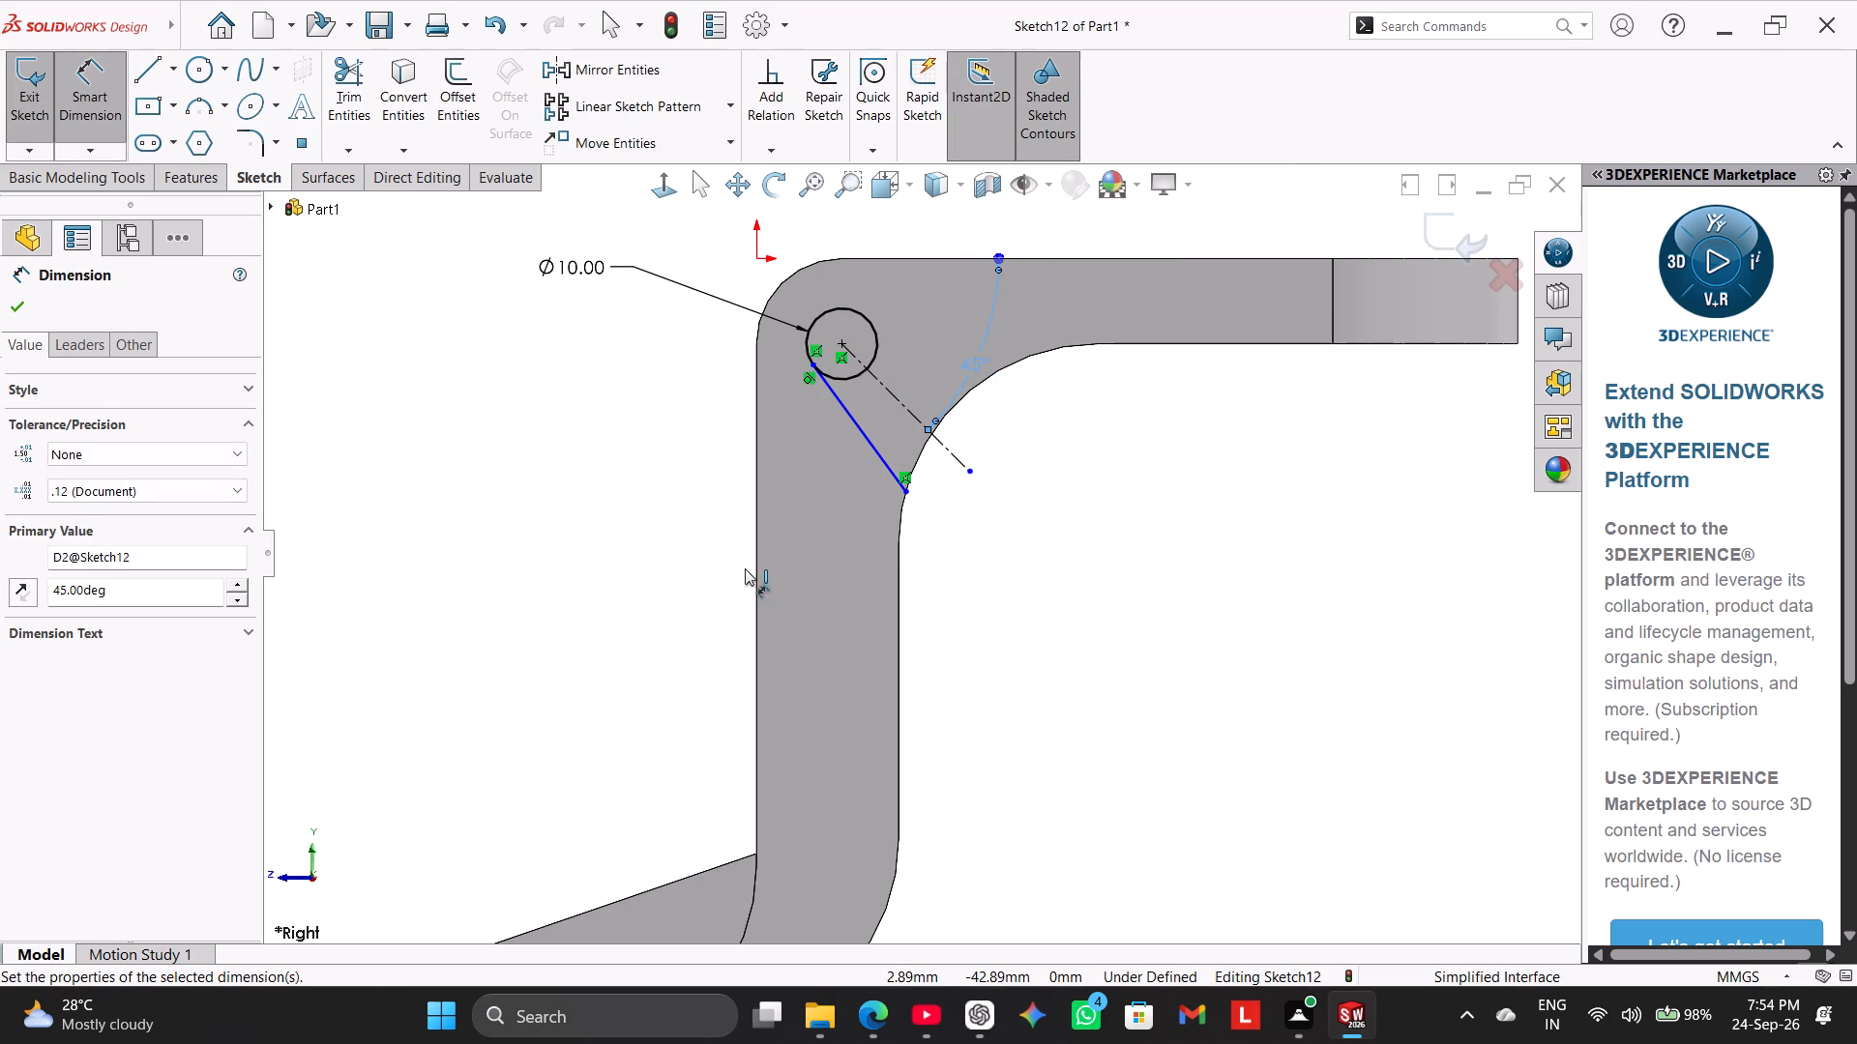
pyautogui.rightClick(537, 450)
pyautogui.click(623, 515)
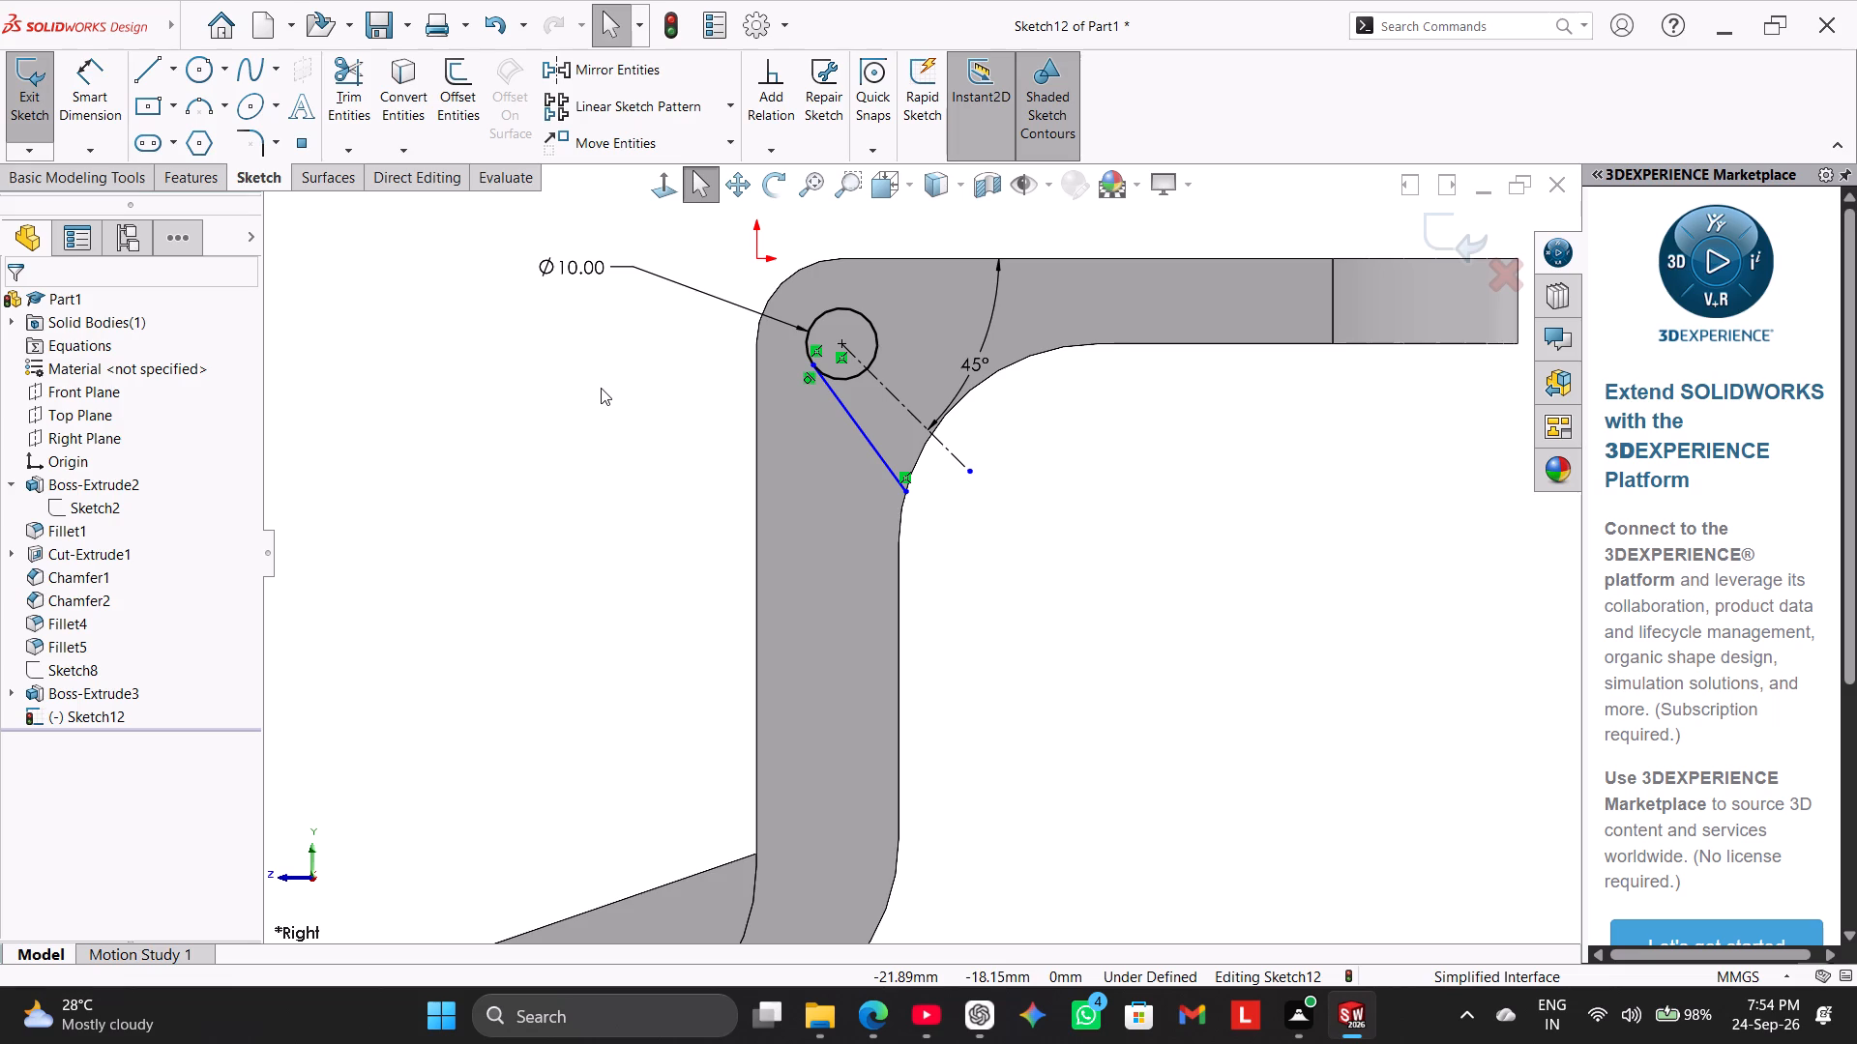
# Mirror the sloping tangent line about the 45° centerline, keeping the original.
pyautogui.click(608, 74)
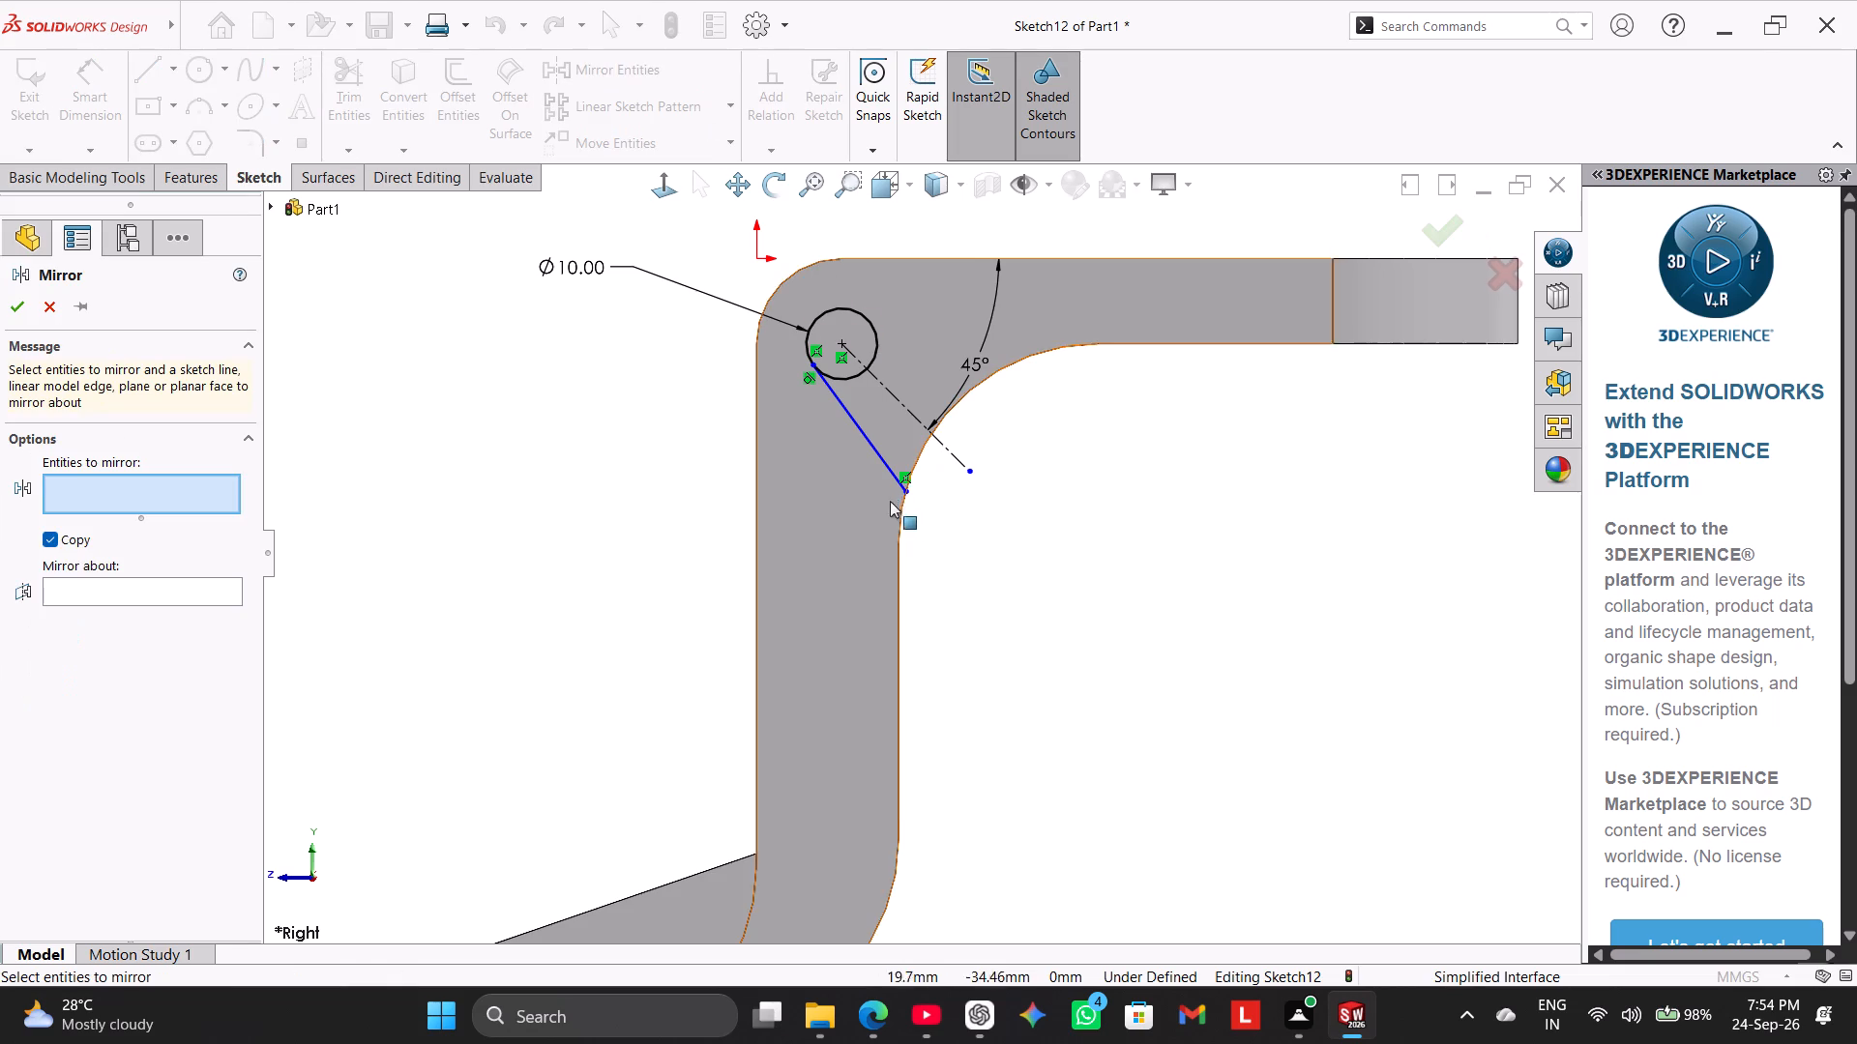
pyautogui.click(871, 449)
pyautogui.click(175, 590)
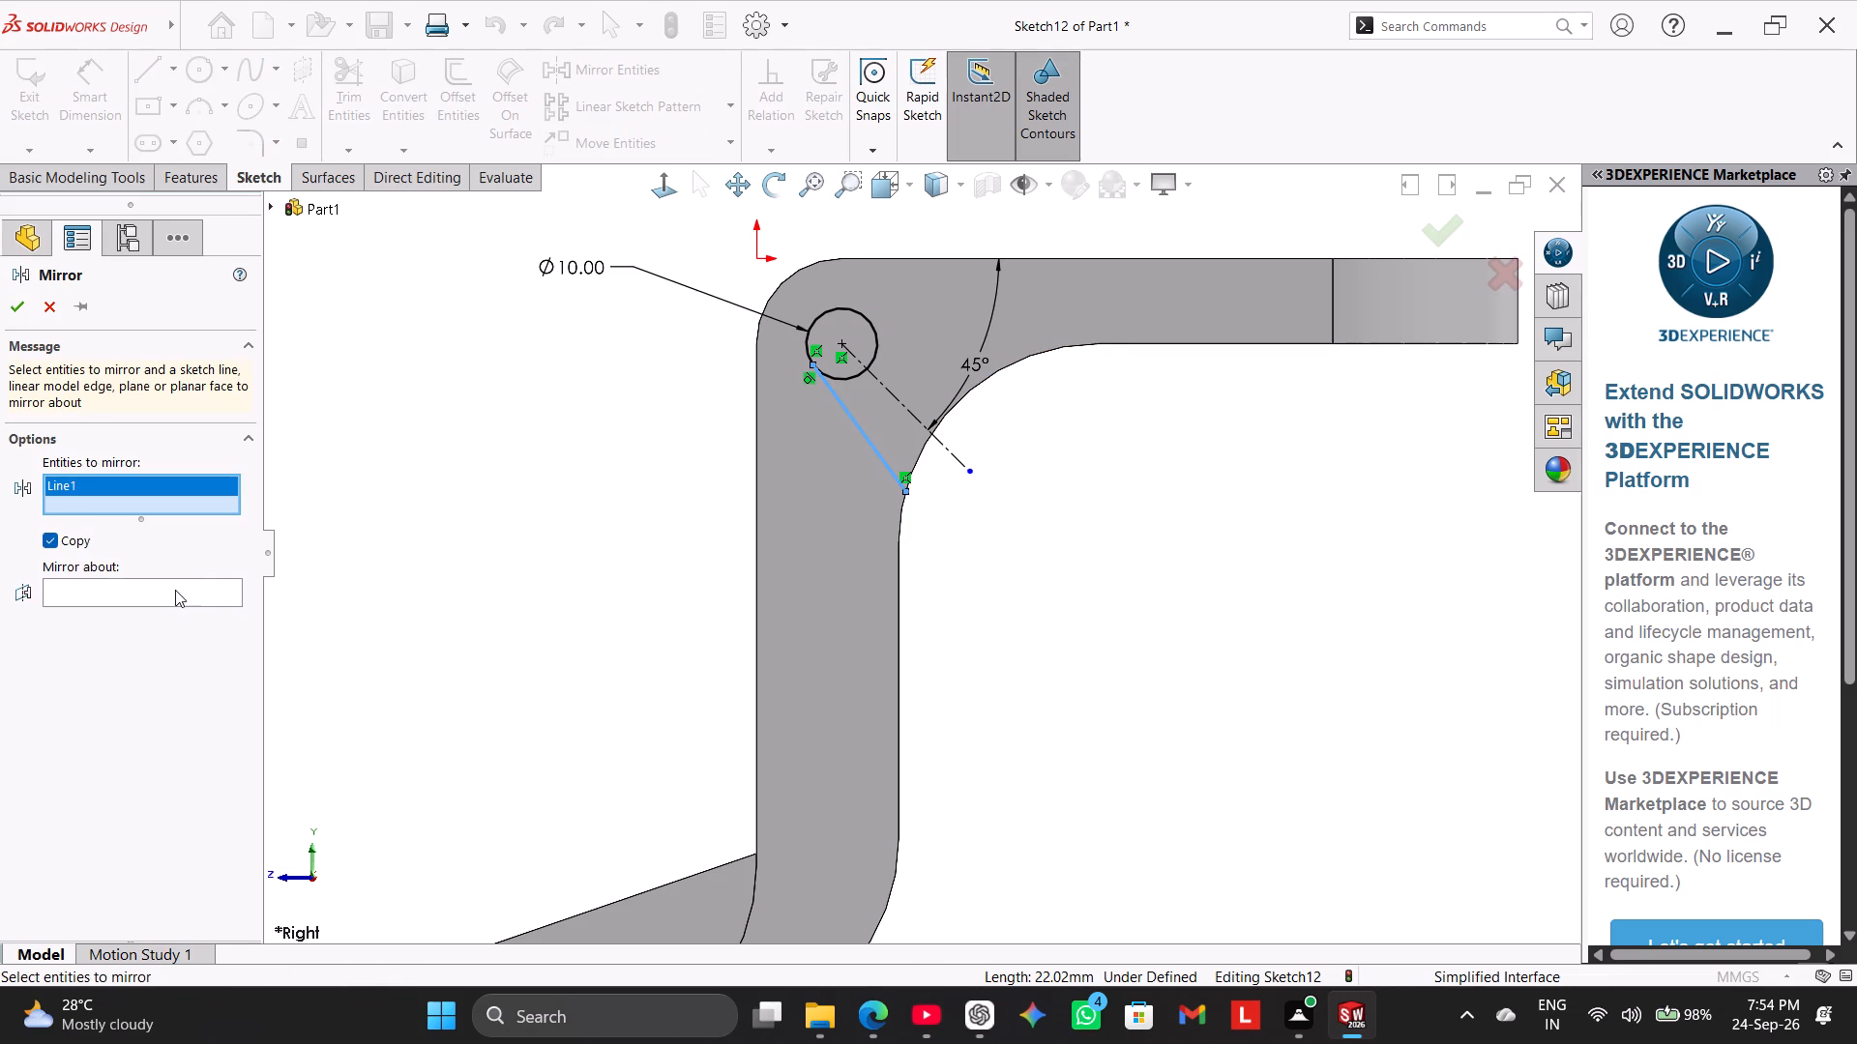
pyautogui.click(884, 385)
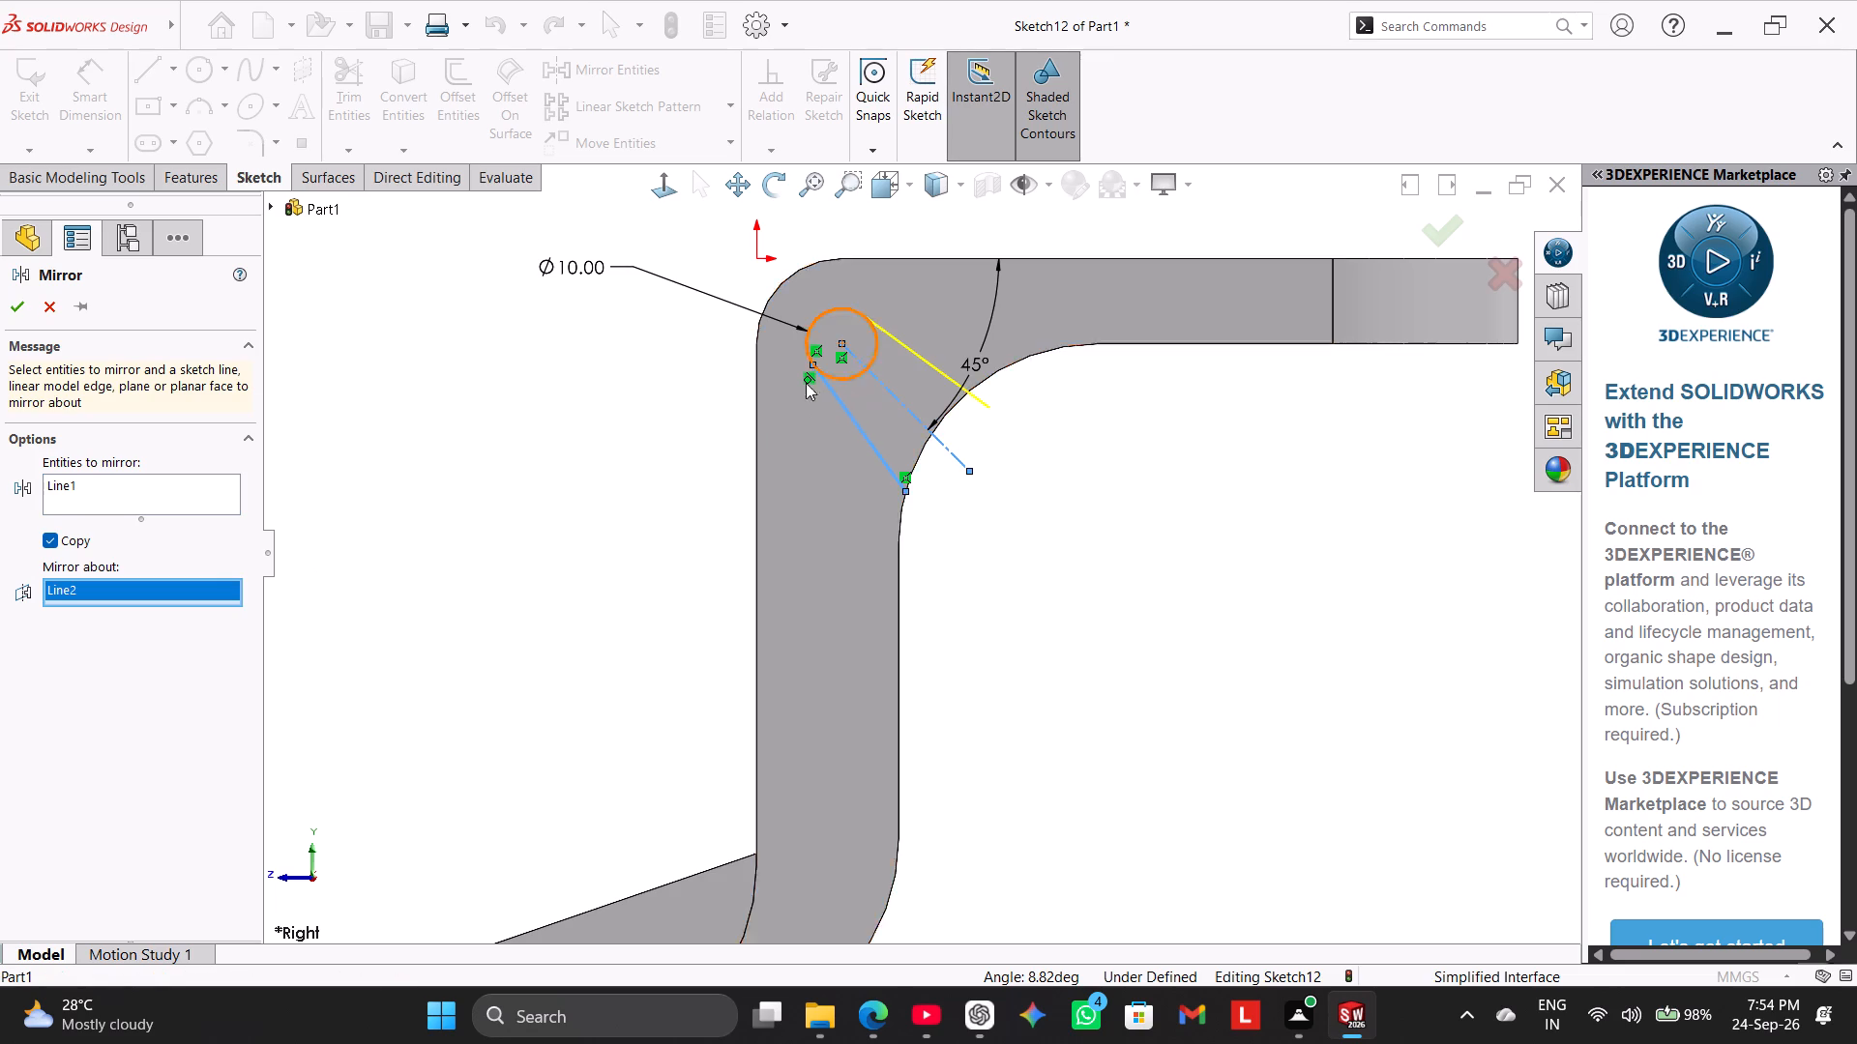
pyautogui.click(27, 302)
pyautogui.rightClick(567, 365)
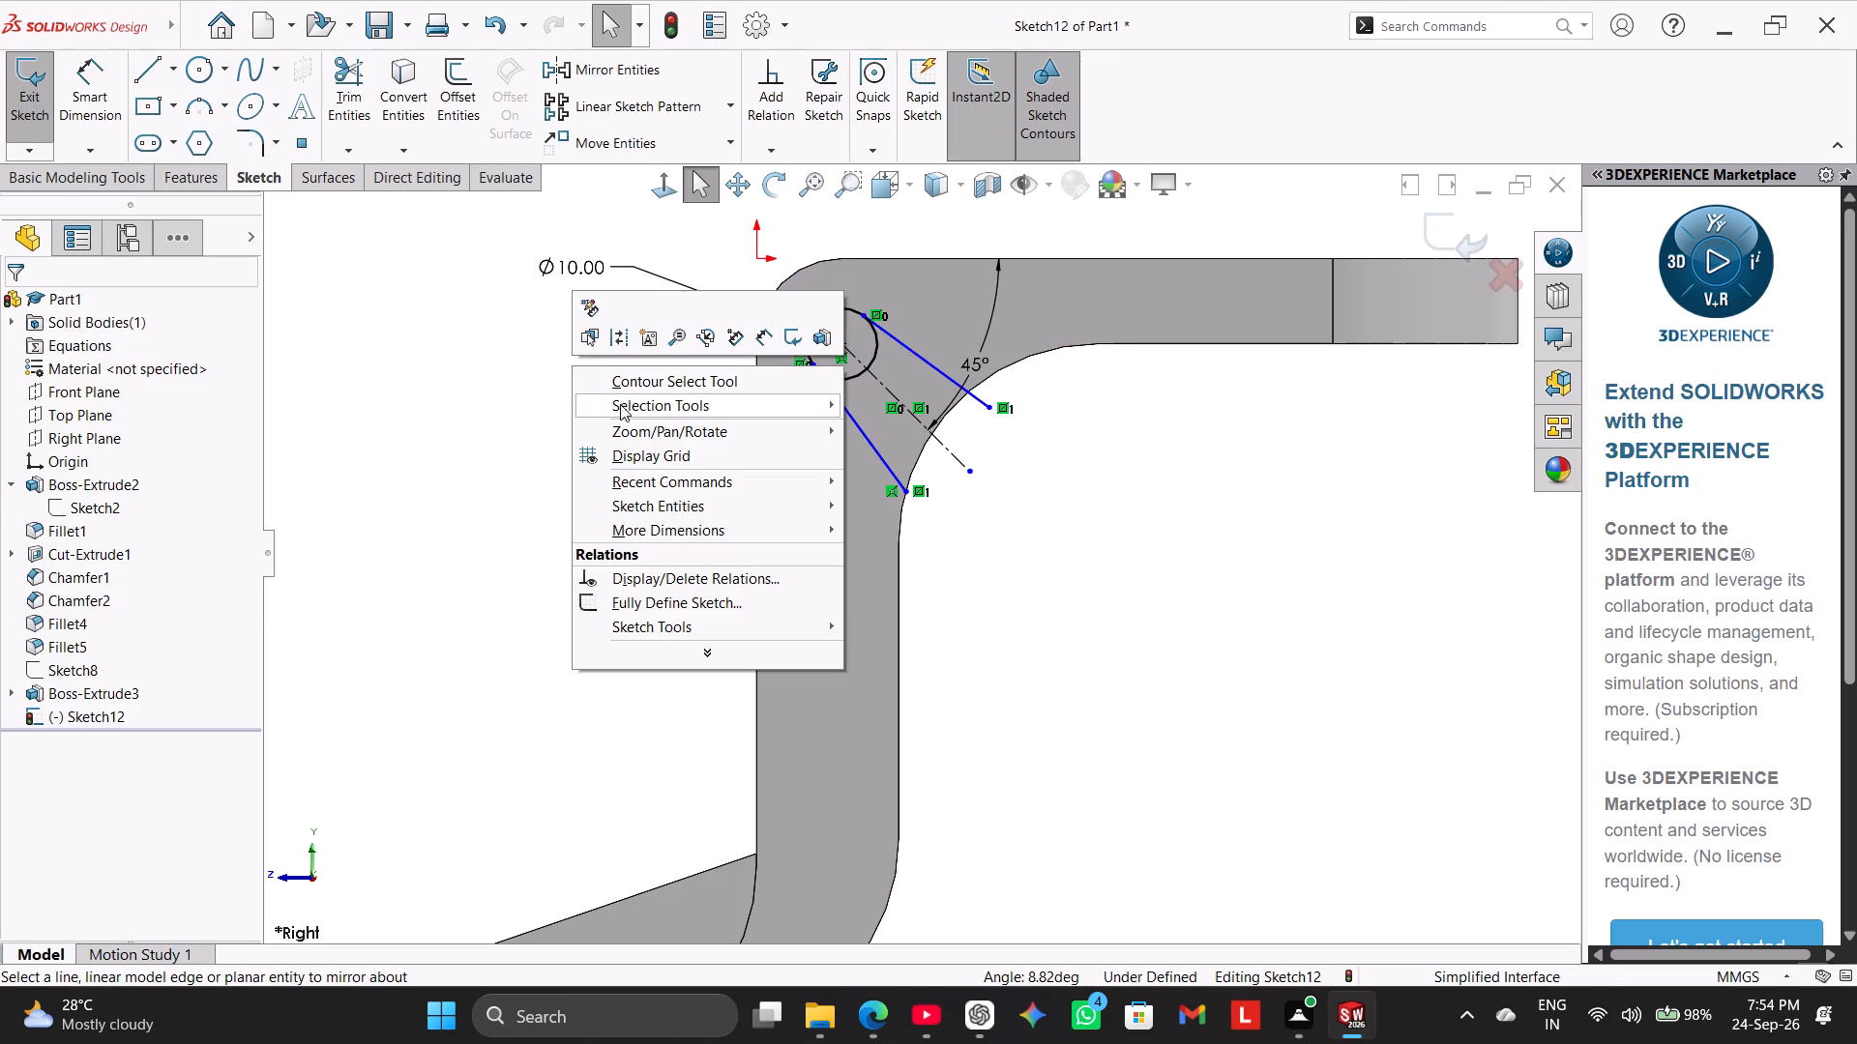
pyautogui.click(453, 433)
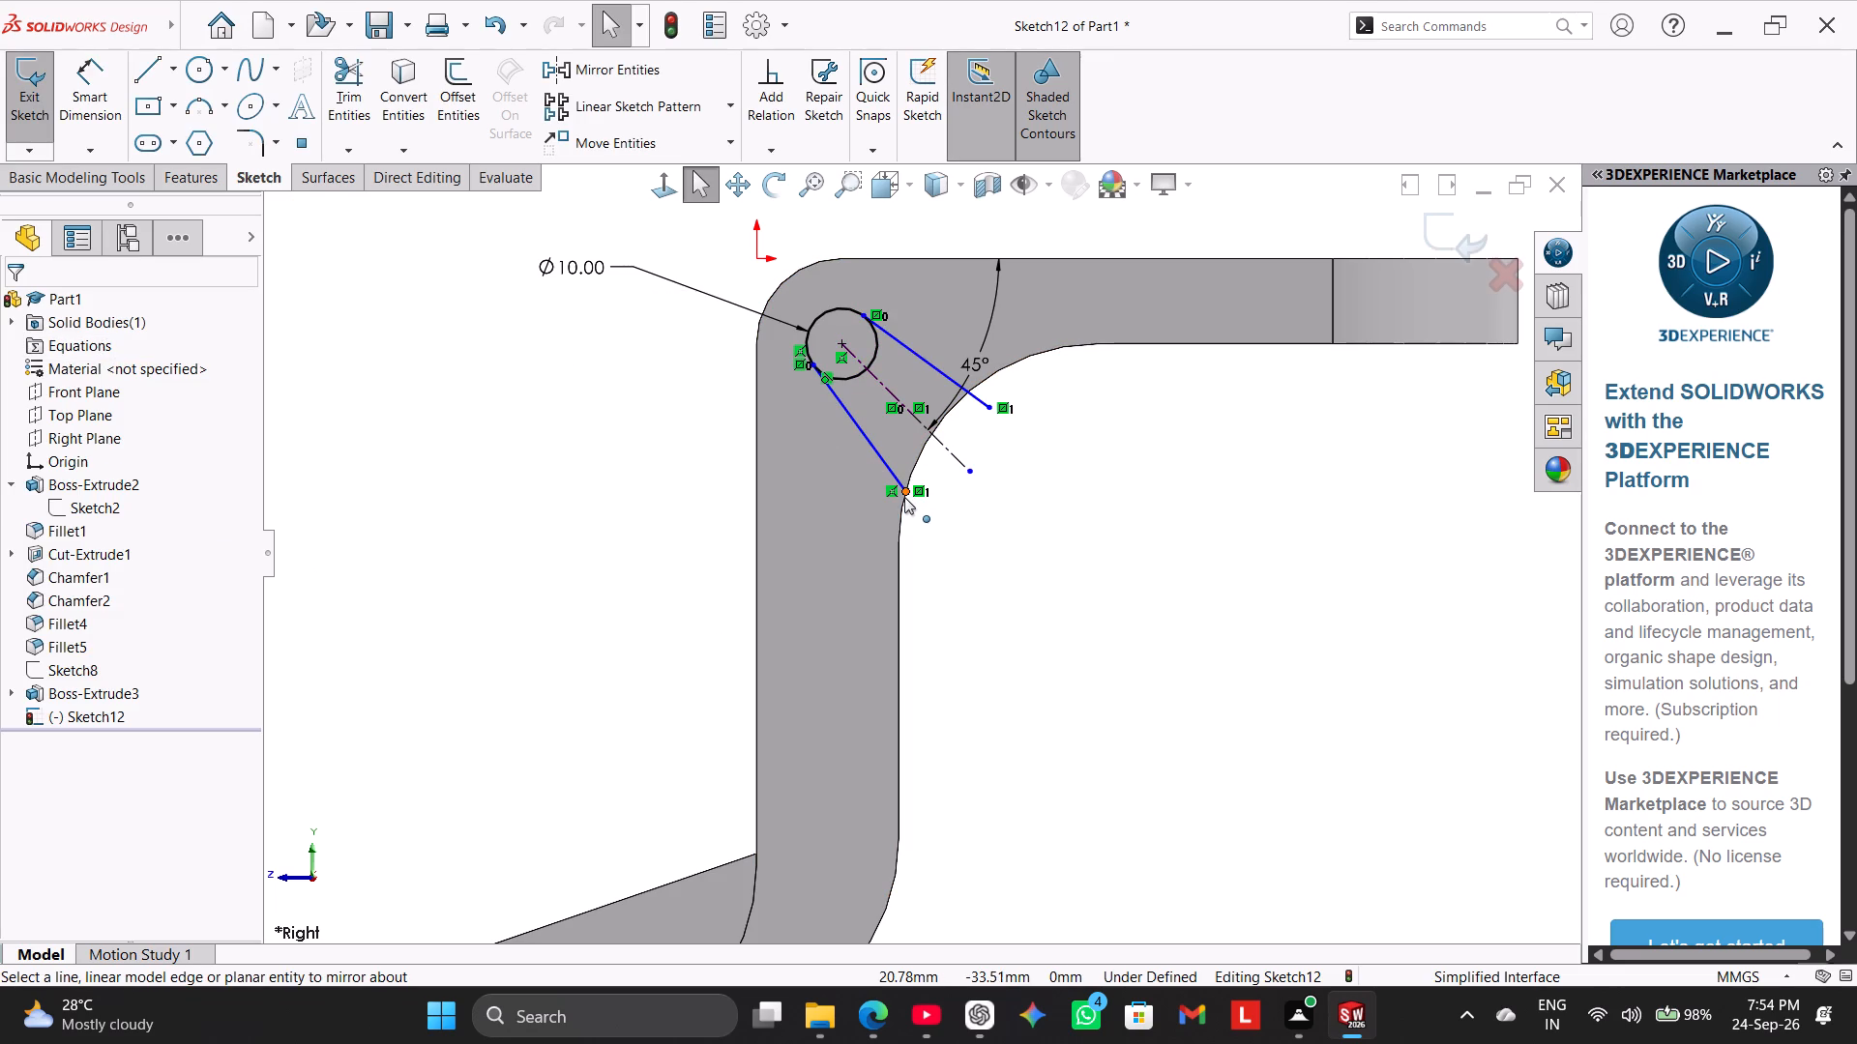
# Move the original tangent line's lower endpoint further down the bracket's inner edge, to about X 20.06, Y -38.10.
pyautogui.moveTo(904, 489); pyautogui.dragTo(874, 528)
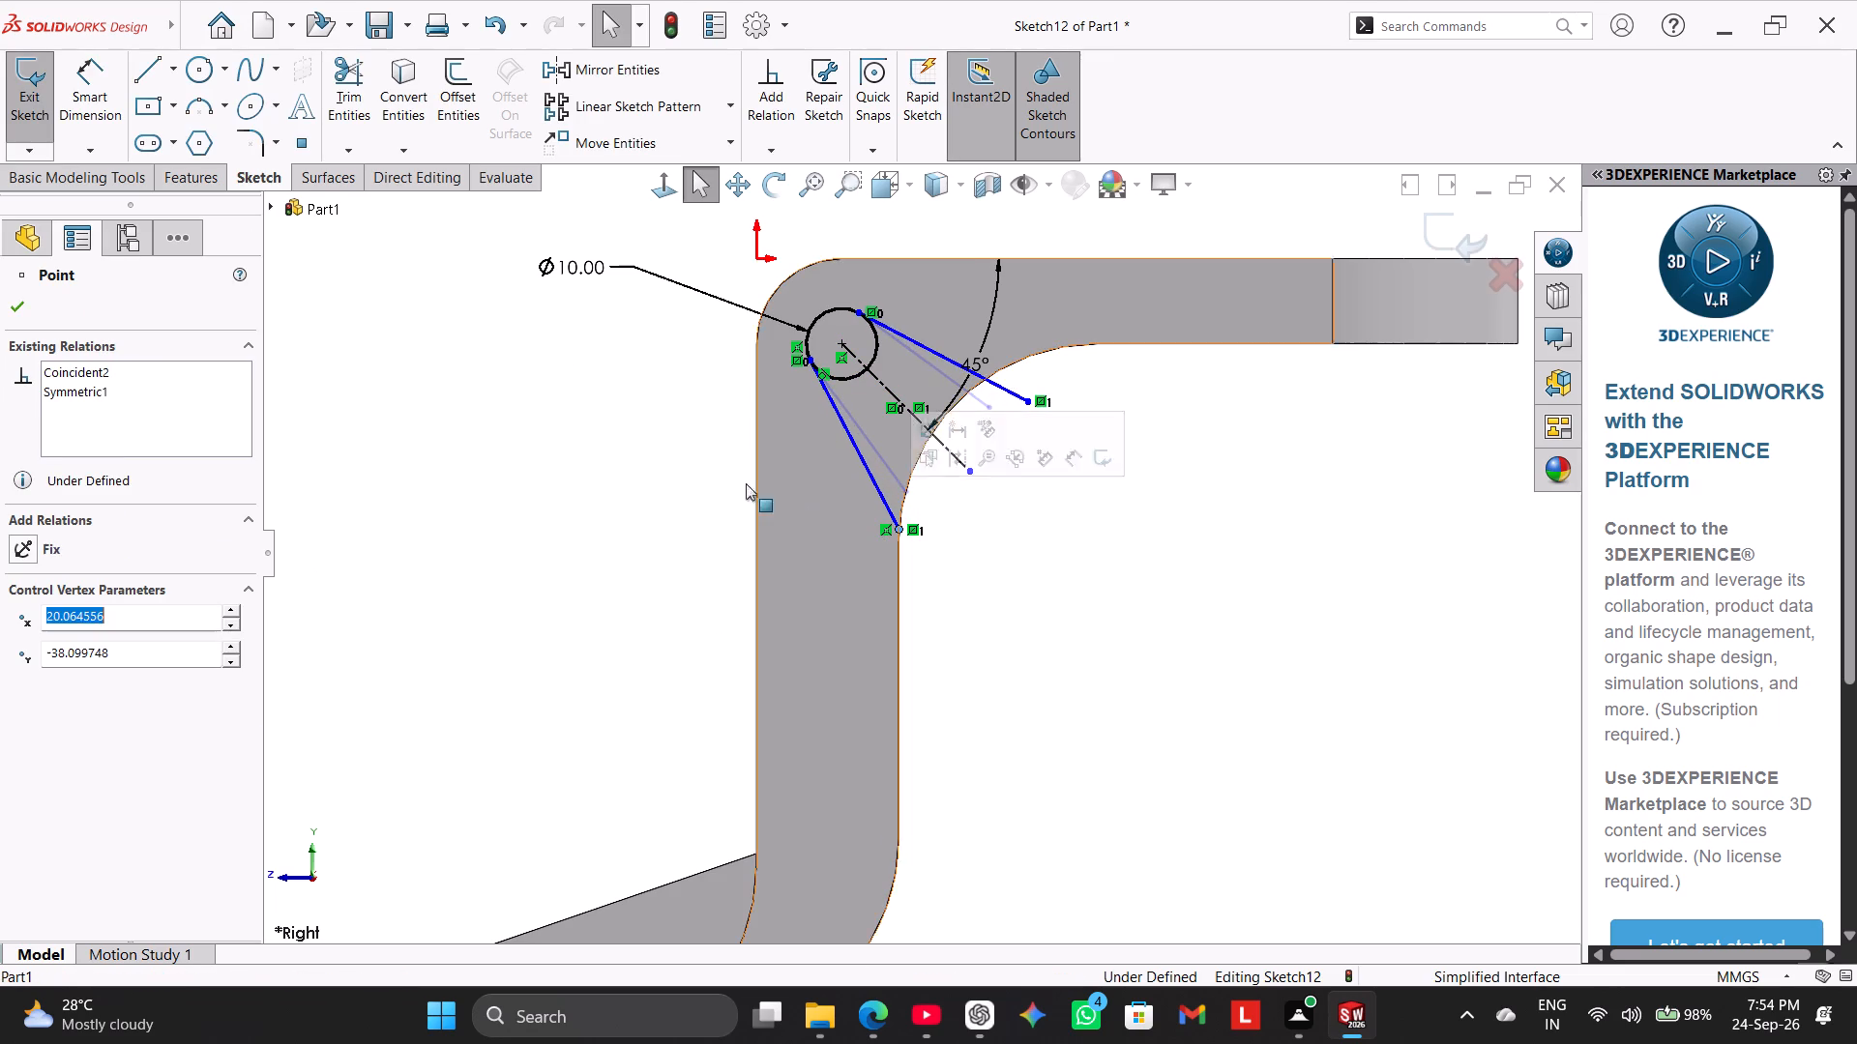
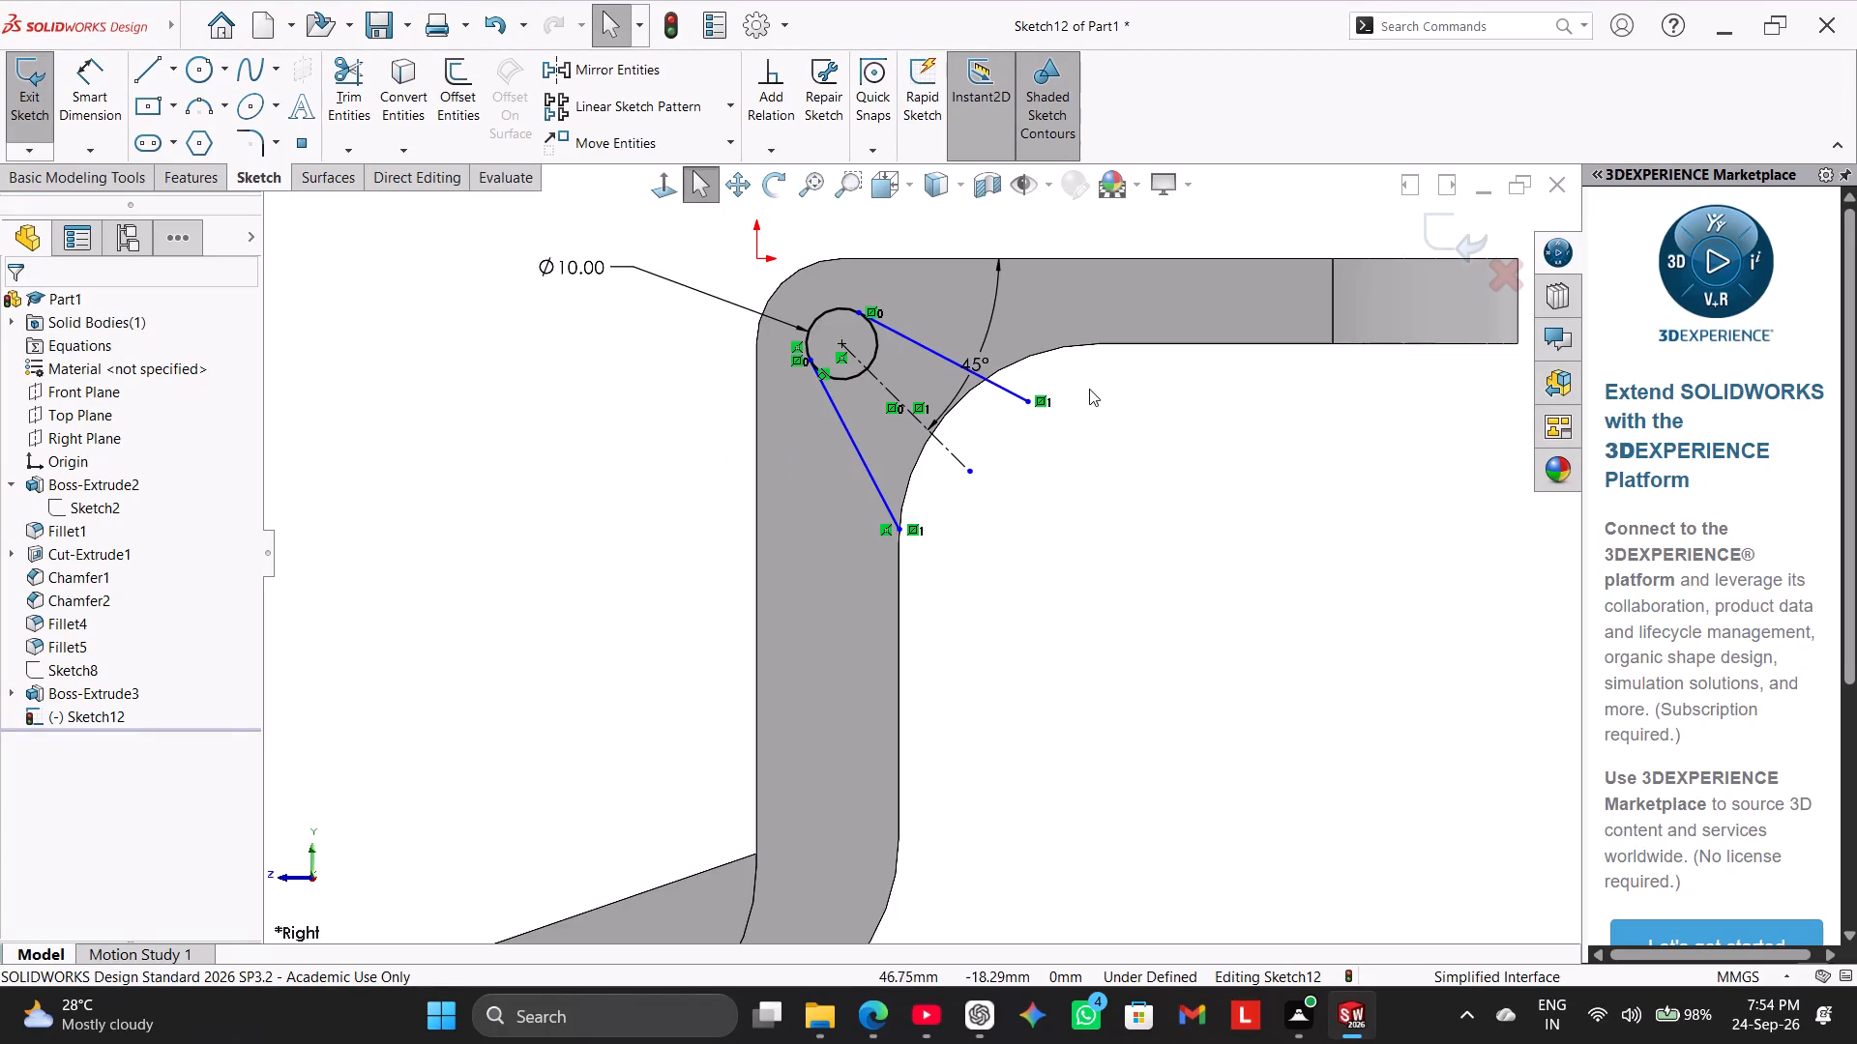
# Reposition the upper tangent line's free endpoint to about X 40.07, Y -20 mm, reshaping the symmetric line pair.
pyautogui.moveTo(1027, 403); pyautogui.dragTo(991, 400)
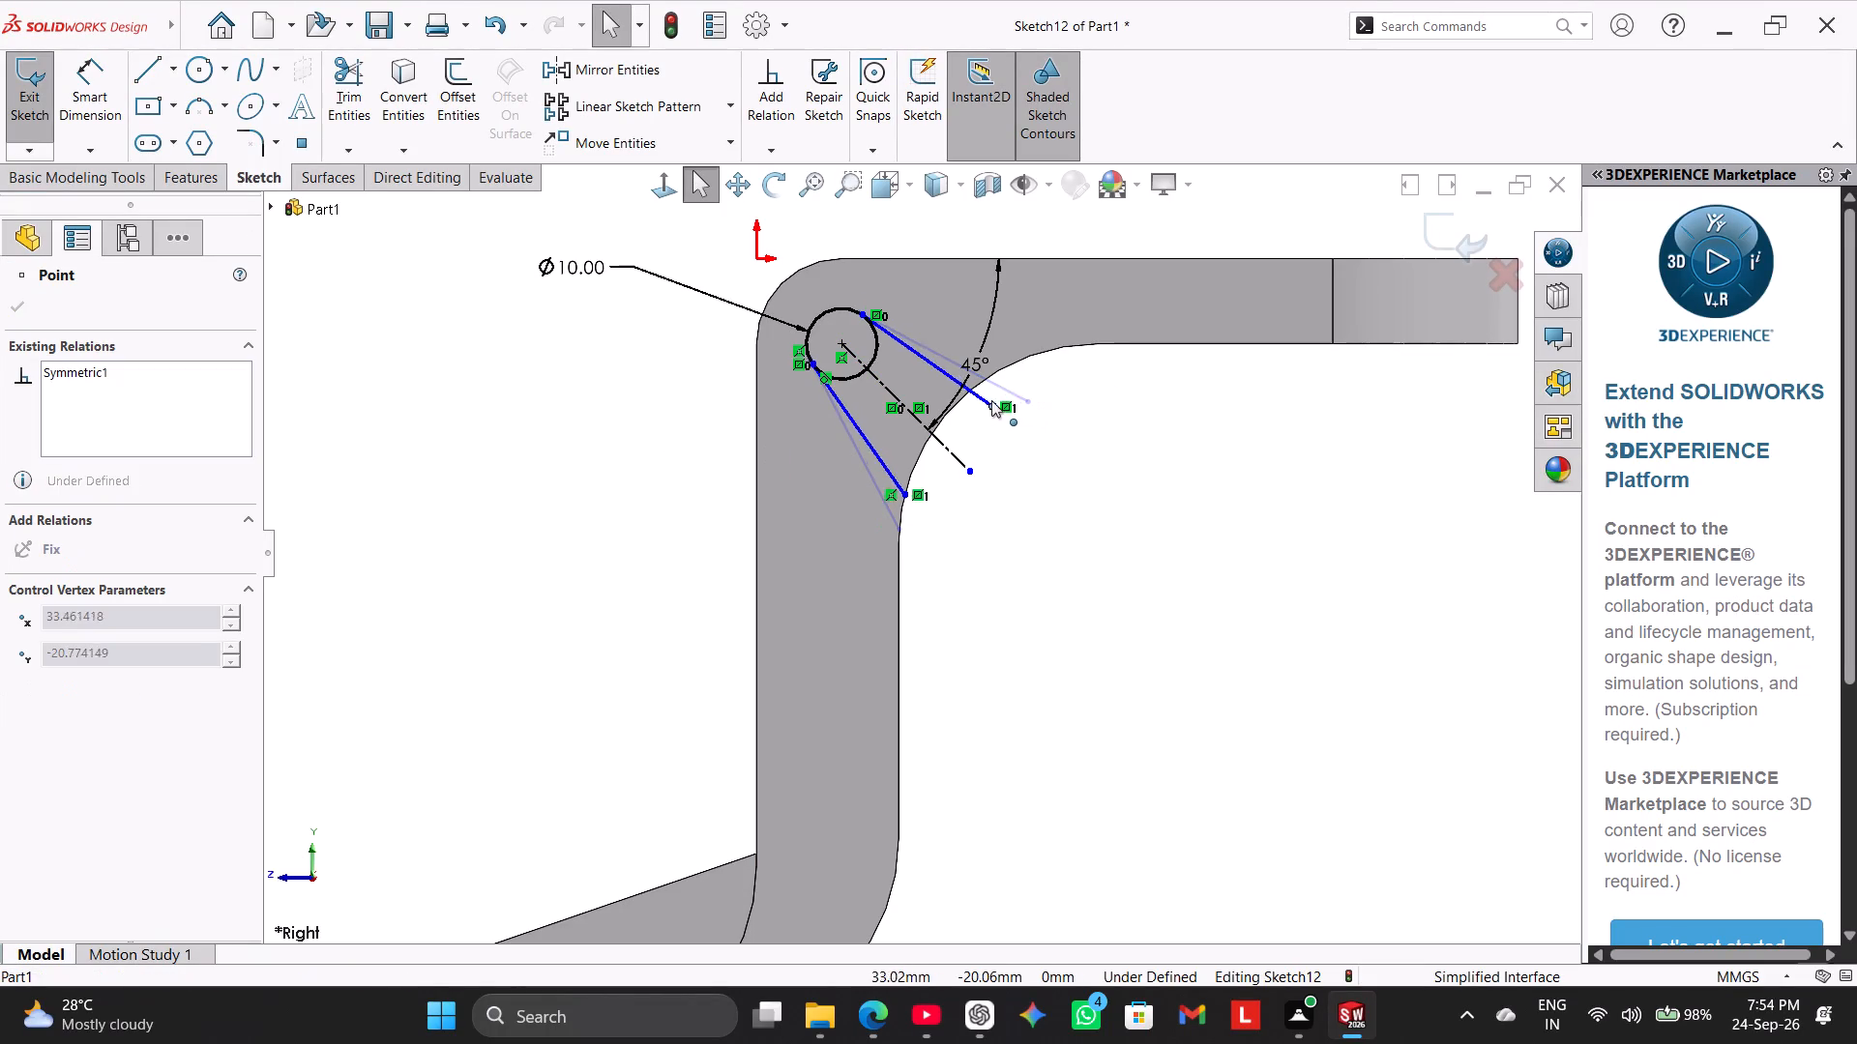
pyautogui.moveTo(991, 400); pyautogui.dragTo(1042, 342)
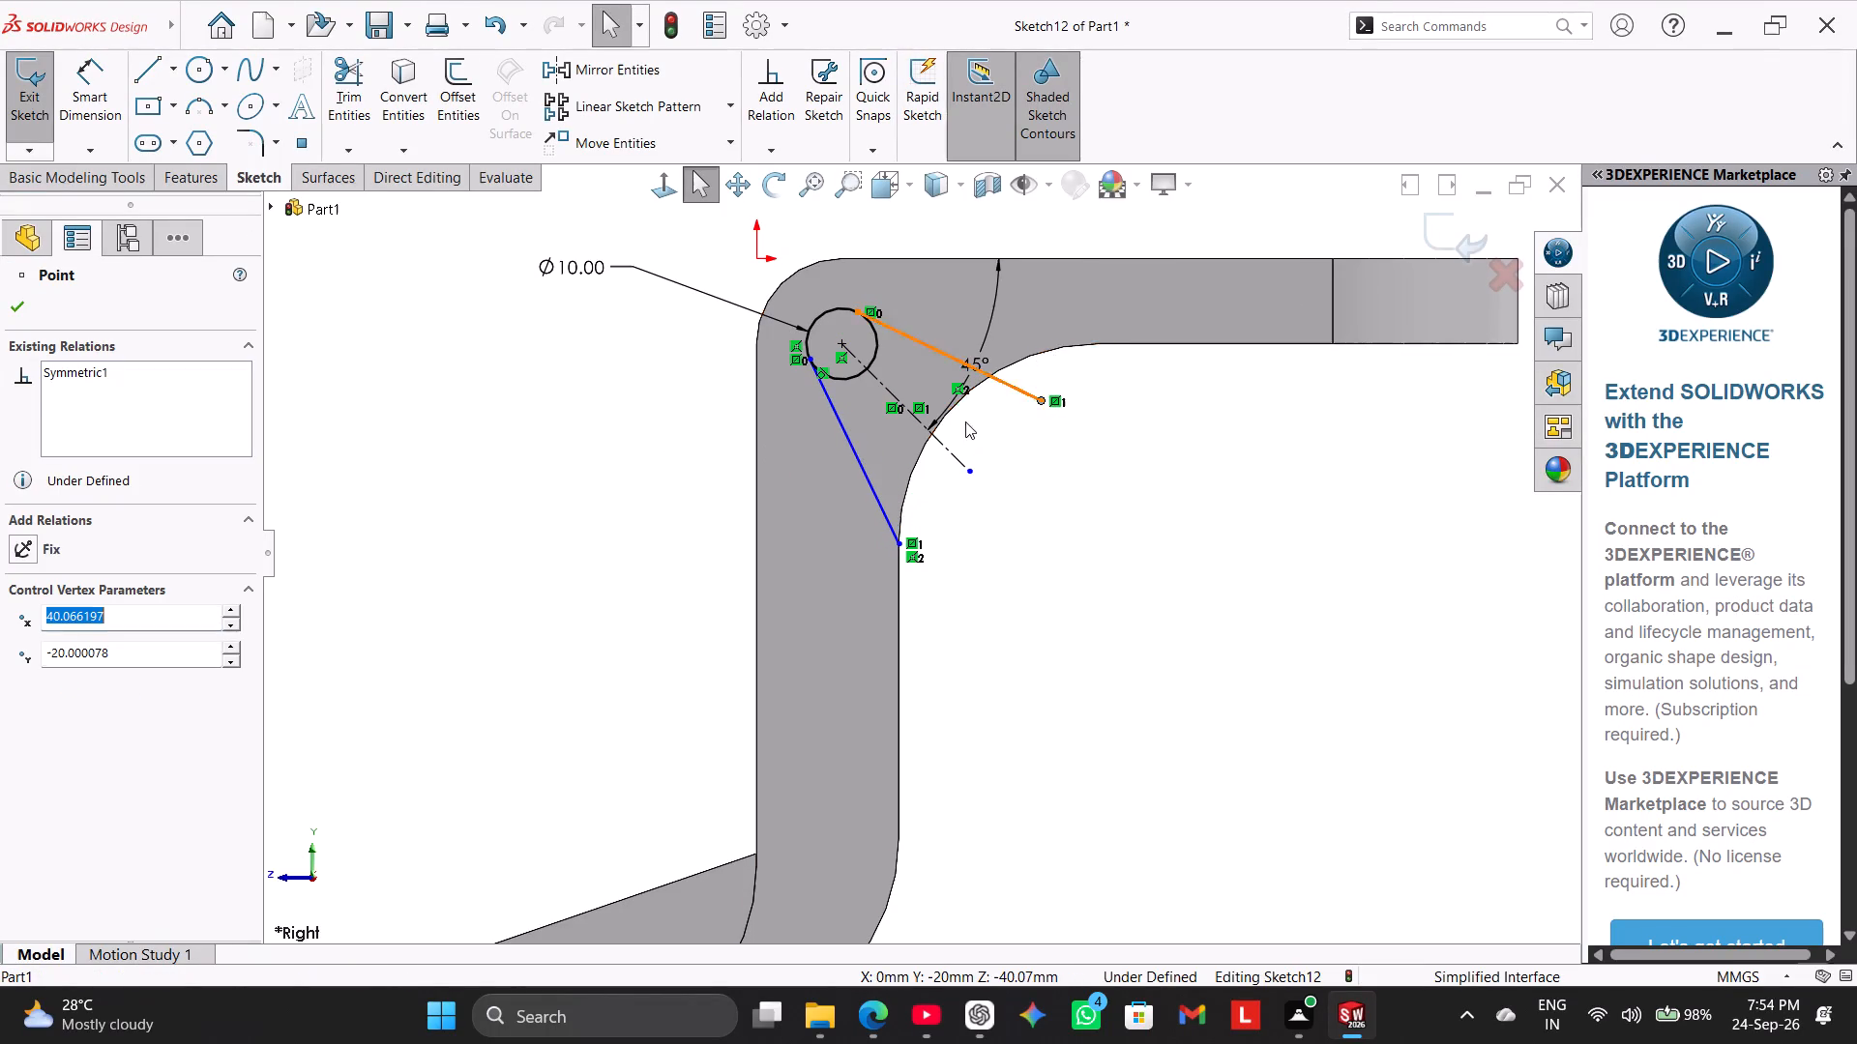
pyautogui.click(689, 500)
# Add an angular dimension between the two lines tangent to the 10 mm circle and set it to 38°.
pyautogui.click(113, 93)
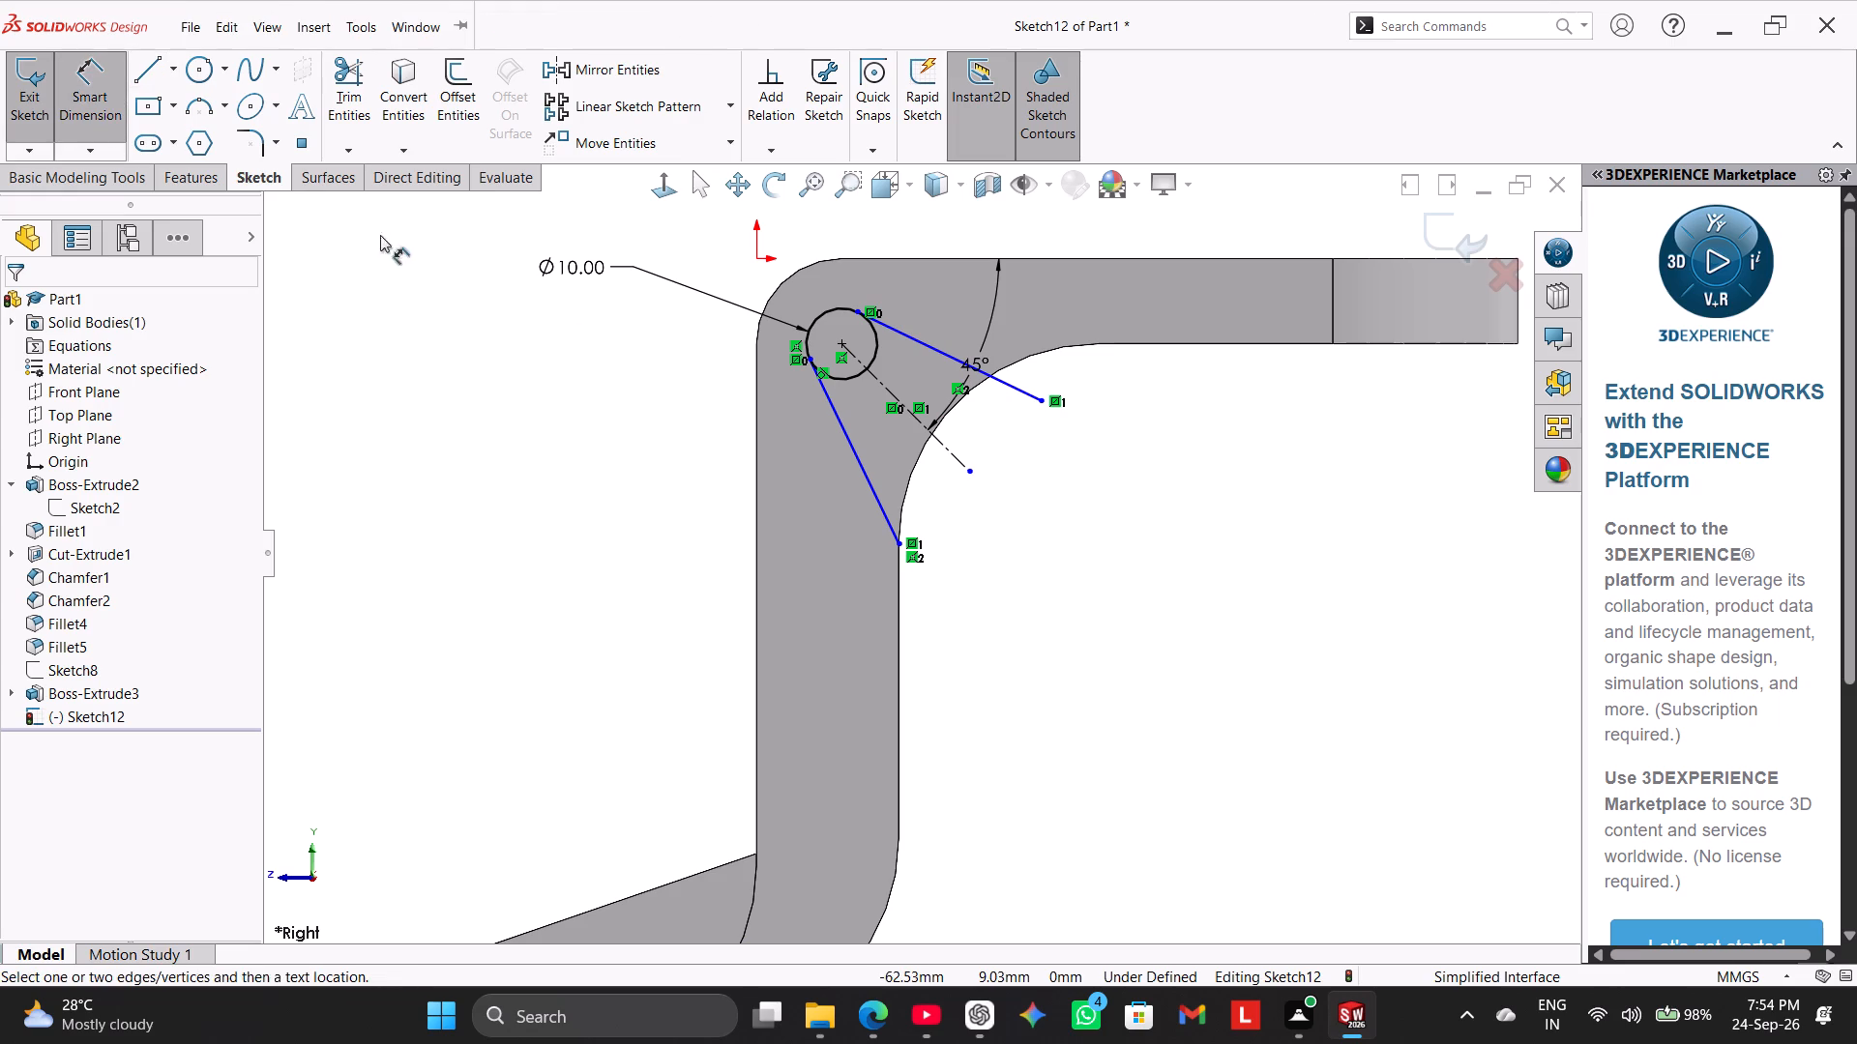
pyautogui.click(848, 440)
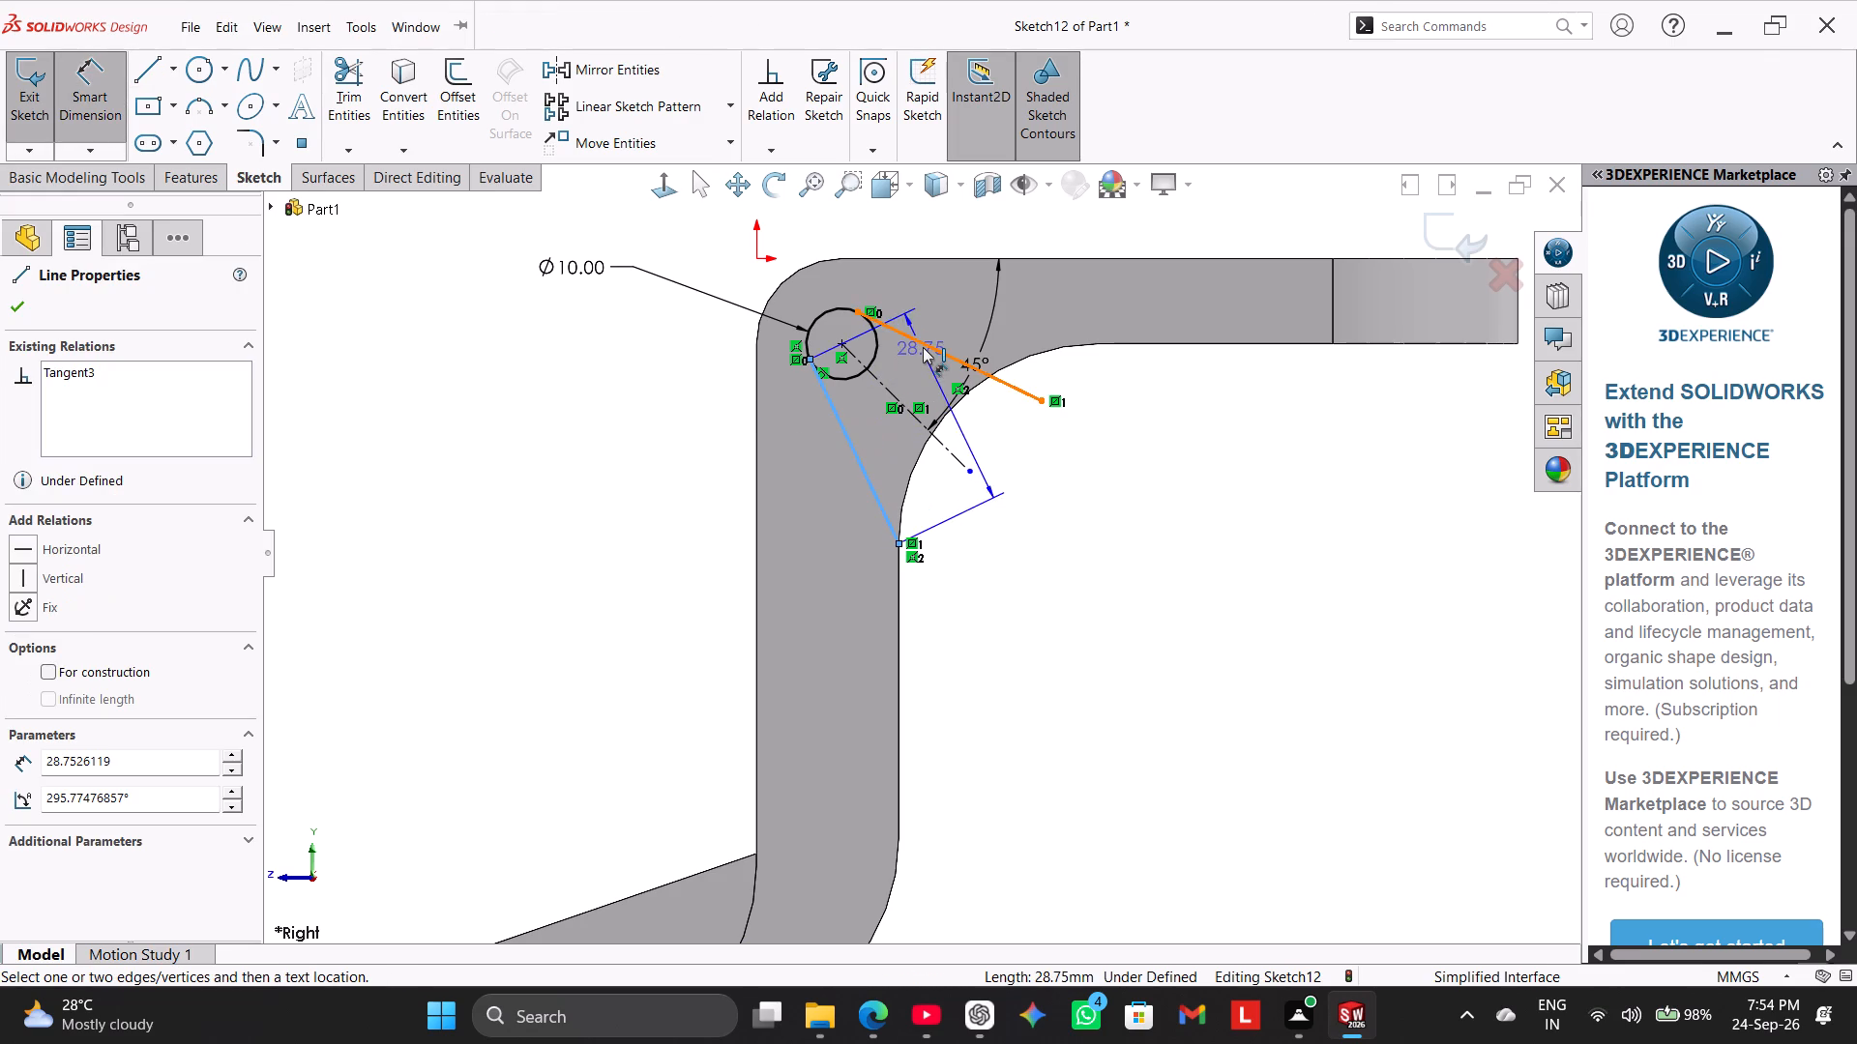
pyautogui.click(923, 347)
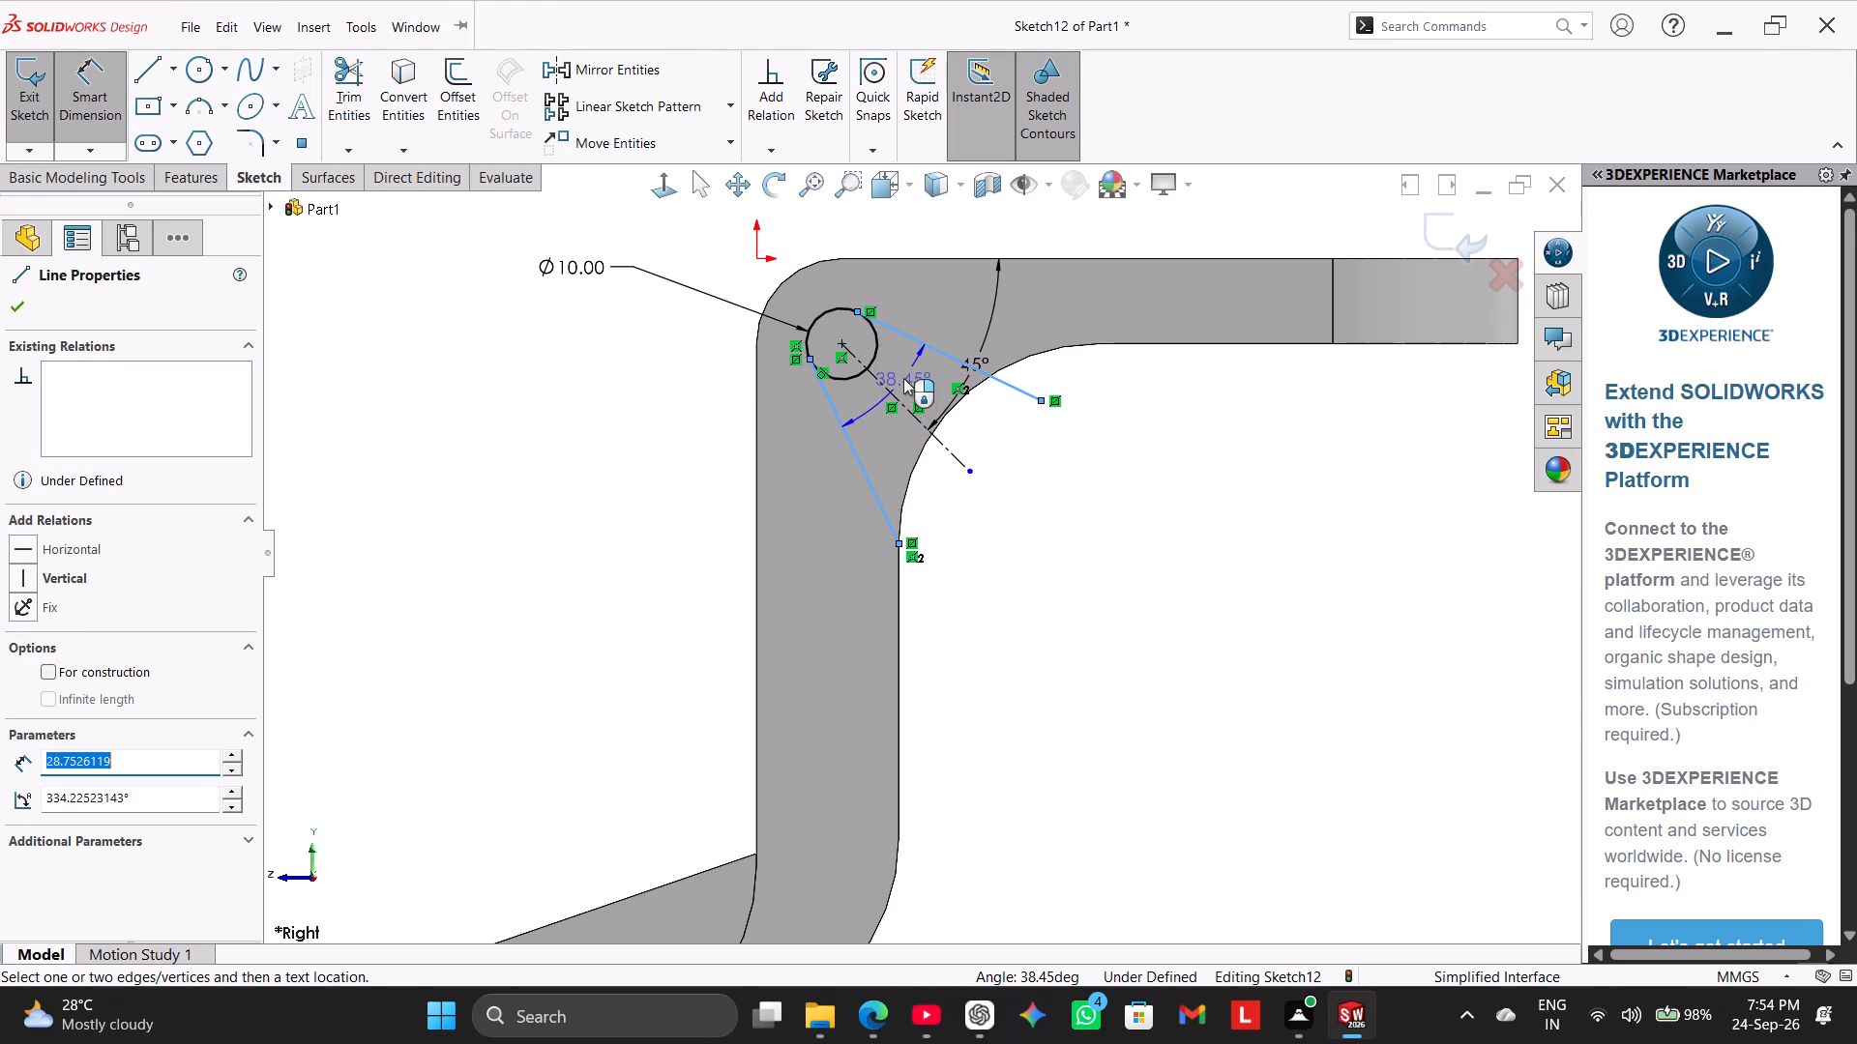
pyautogui.click(903, 378)
pyautogui.rightClick(610, 426)
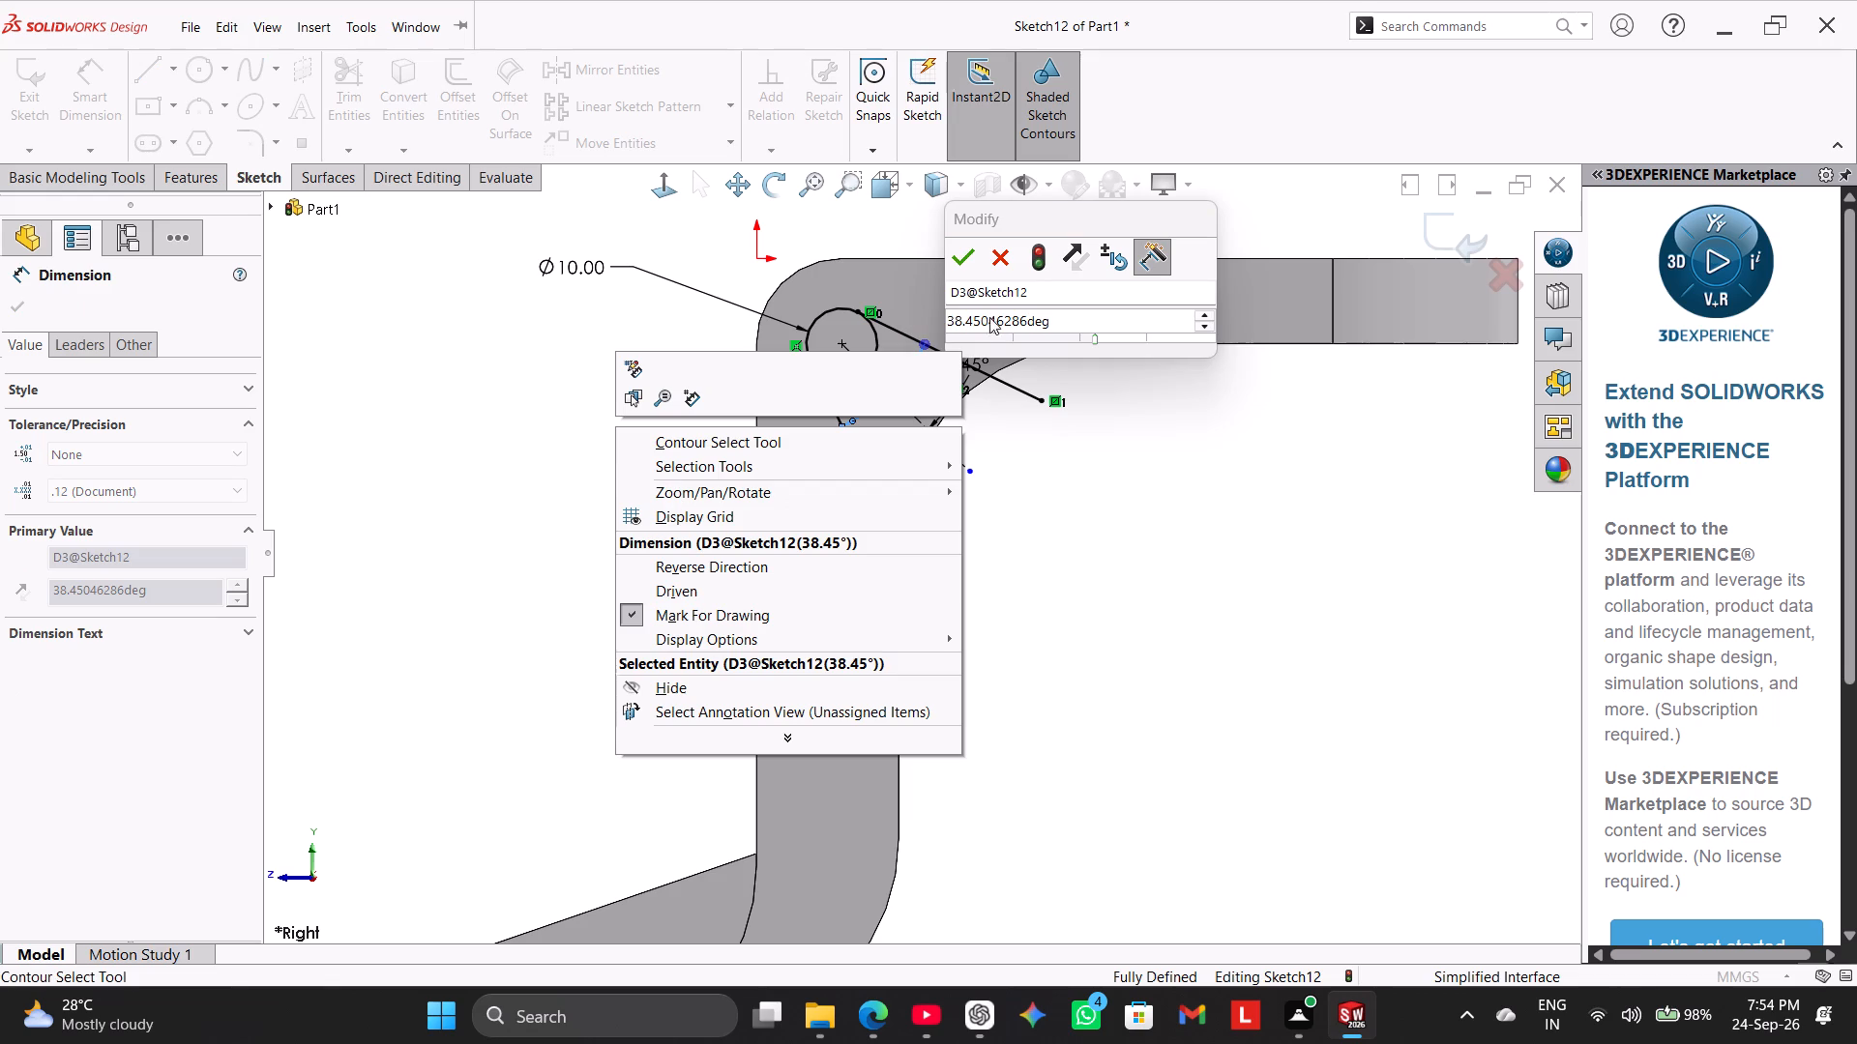
pyautogui.click(963, 262)
pyautogui.click(556, 466)
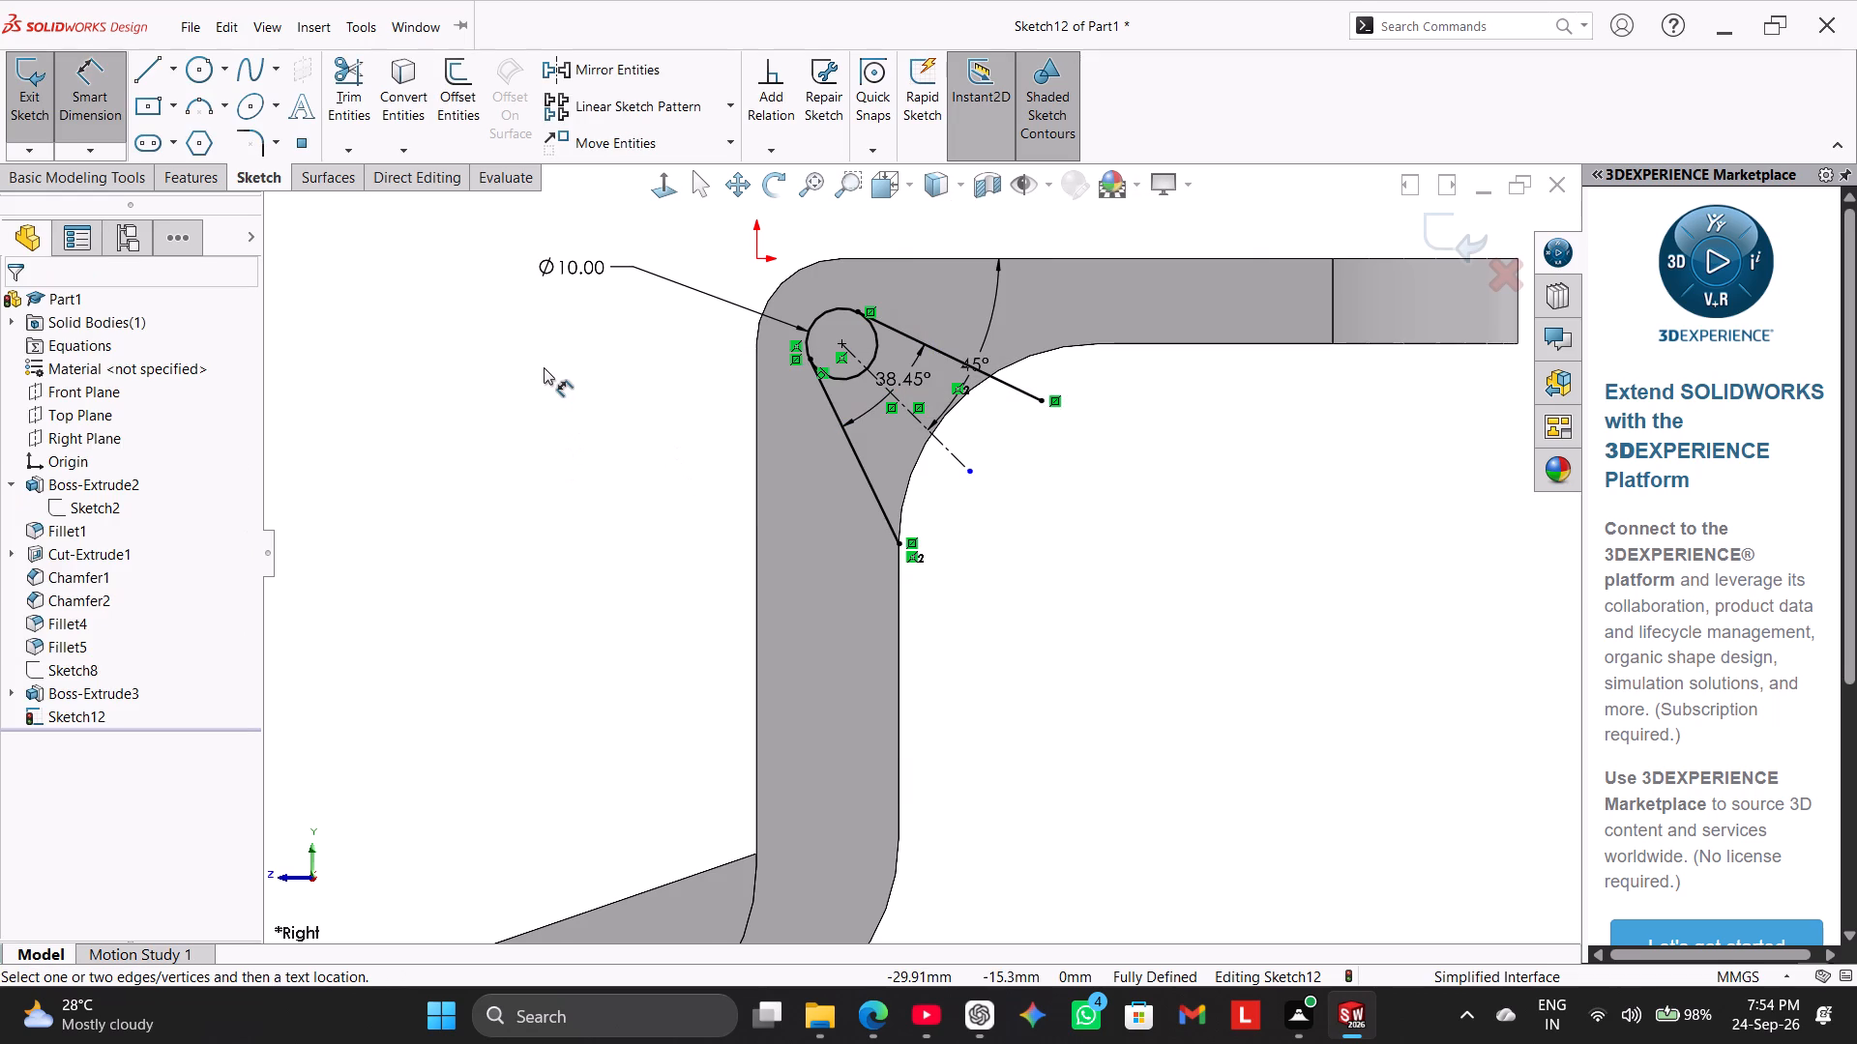
pyautogui.doubleClick(907, 378)
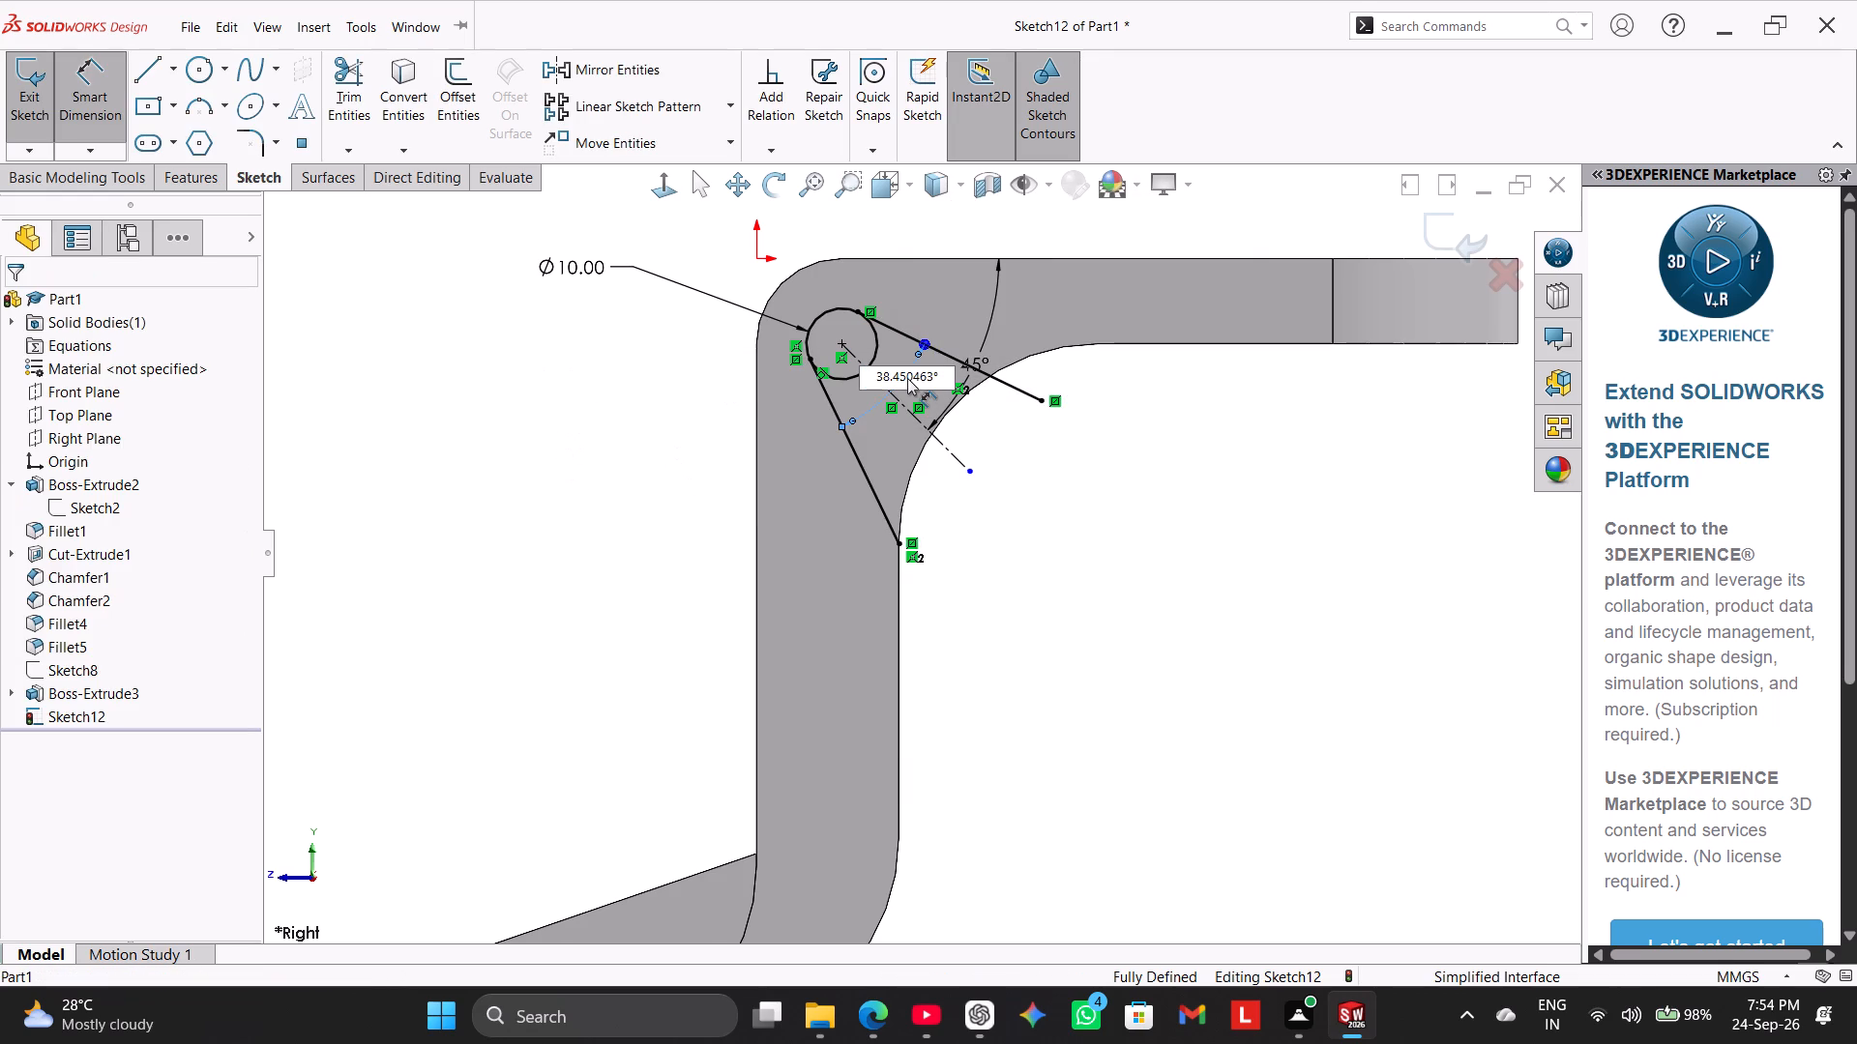
pyautogui.hotkey('ctrl', 'a')
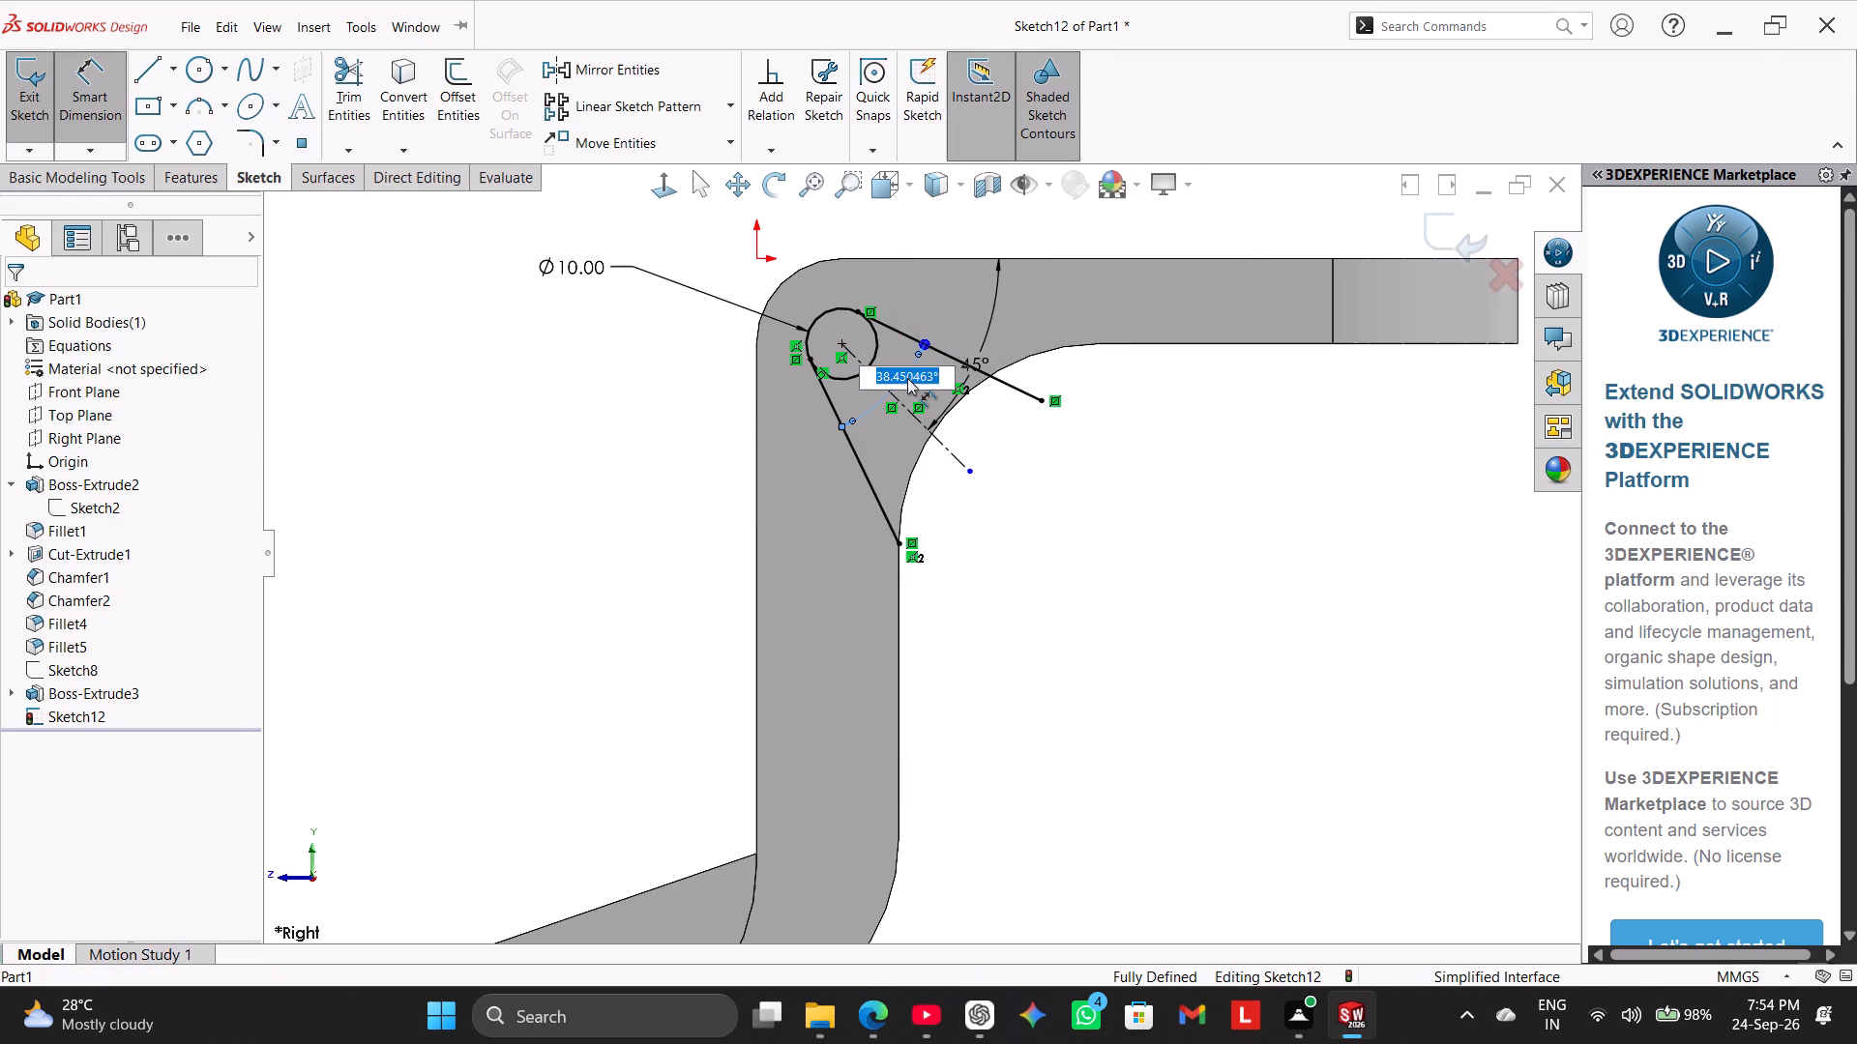
pyautogui.write('38')
pyautogui.press('Return')
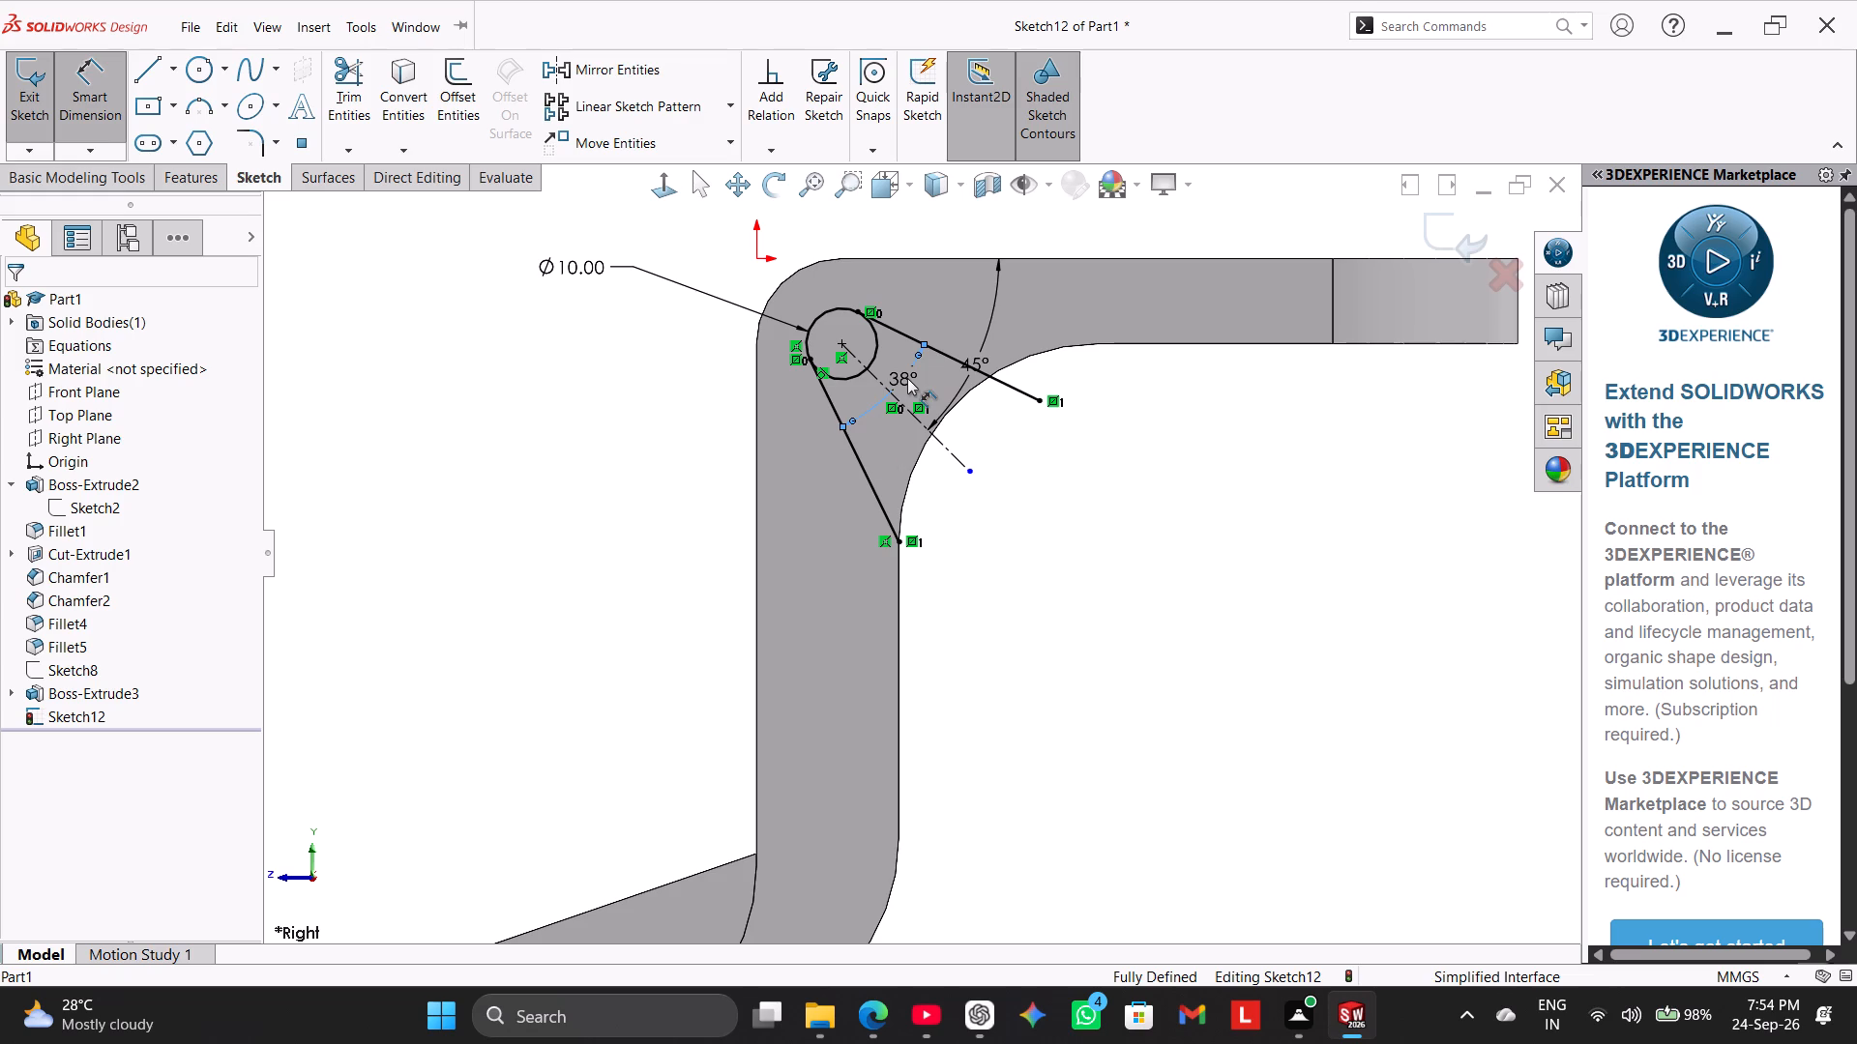
pyautogui.rightClick(653, 478)
pyautogui.click(704, 537)
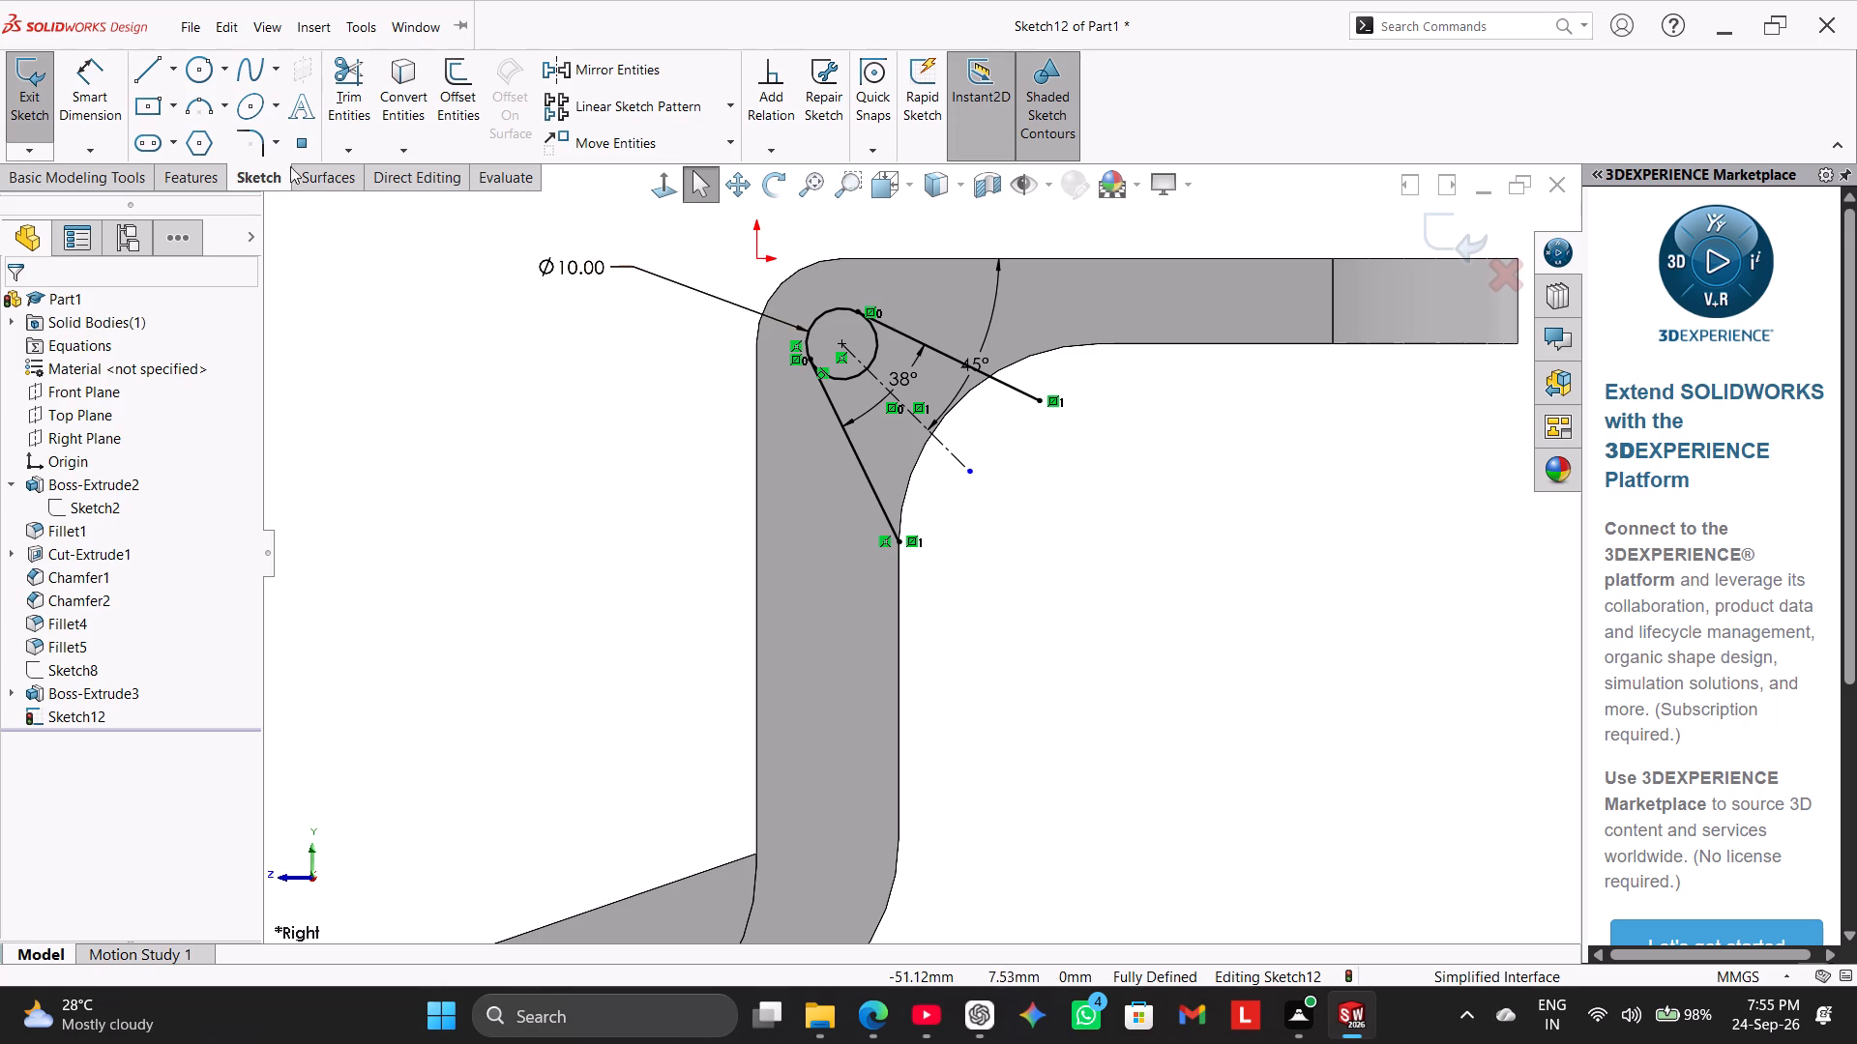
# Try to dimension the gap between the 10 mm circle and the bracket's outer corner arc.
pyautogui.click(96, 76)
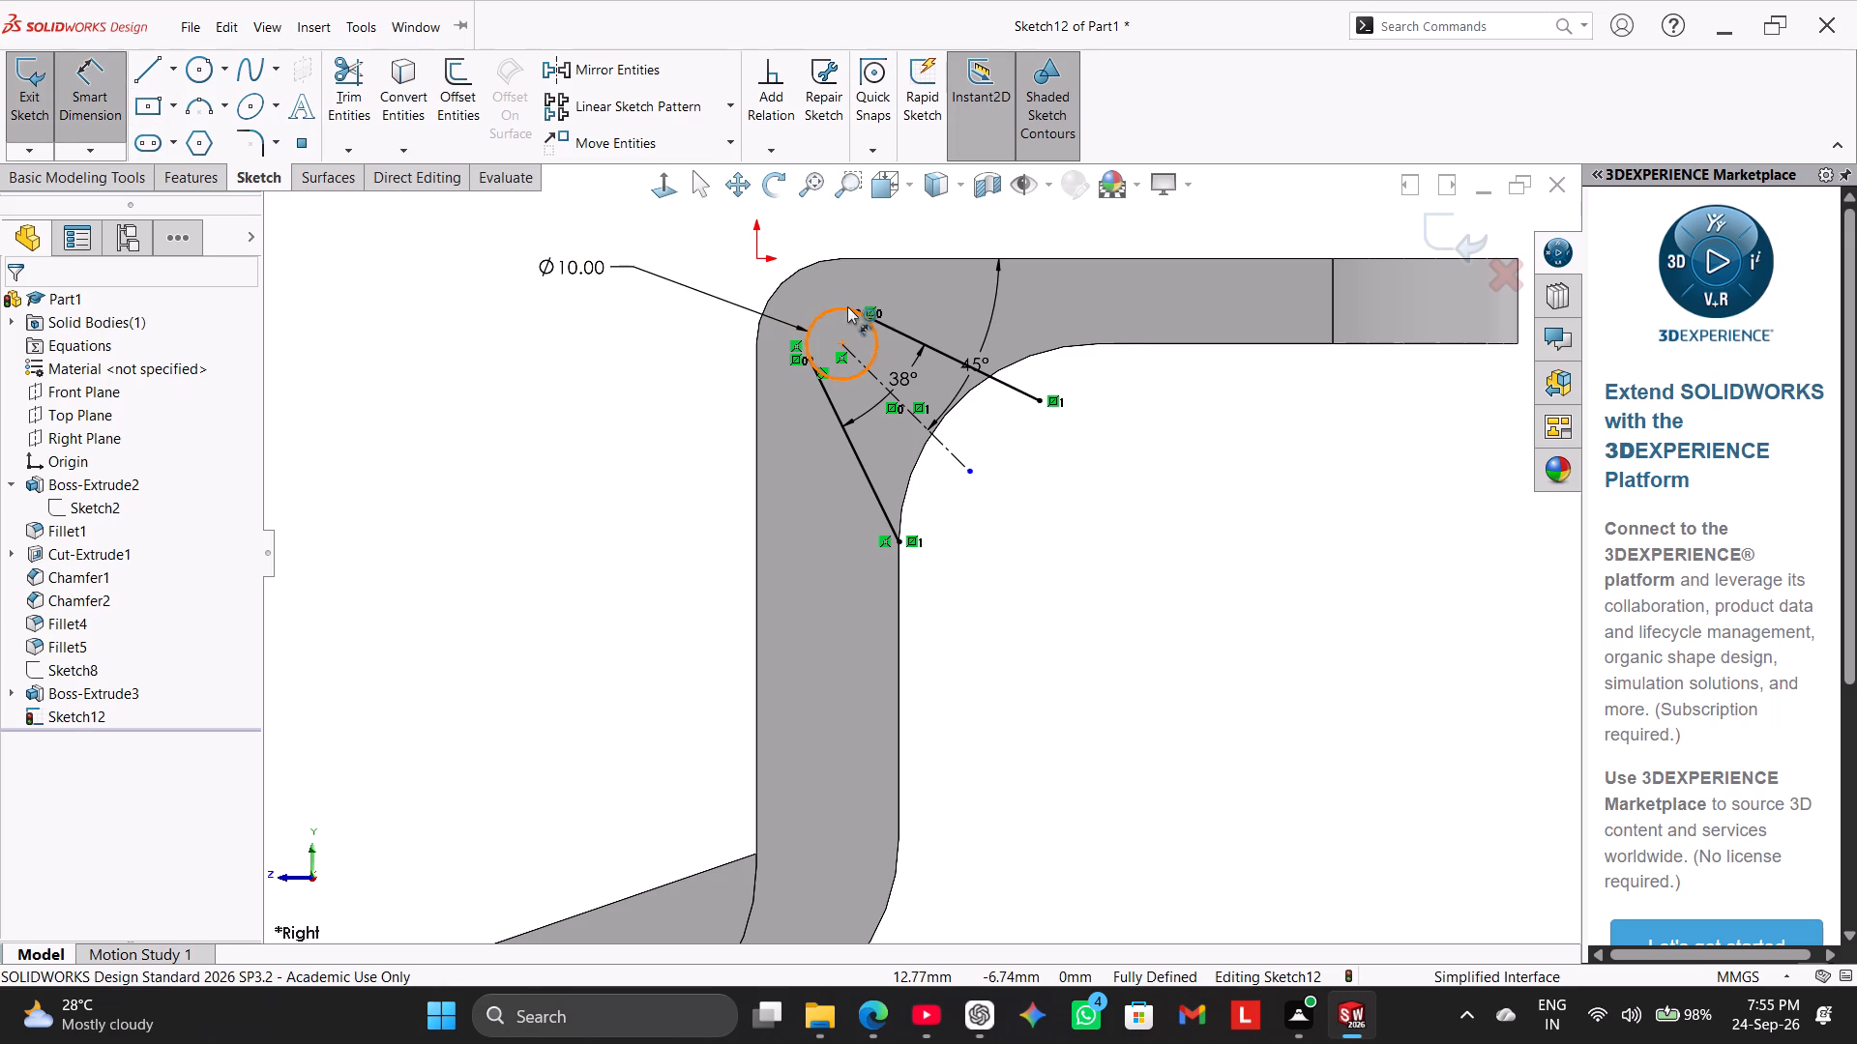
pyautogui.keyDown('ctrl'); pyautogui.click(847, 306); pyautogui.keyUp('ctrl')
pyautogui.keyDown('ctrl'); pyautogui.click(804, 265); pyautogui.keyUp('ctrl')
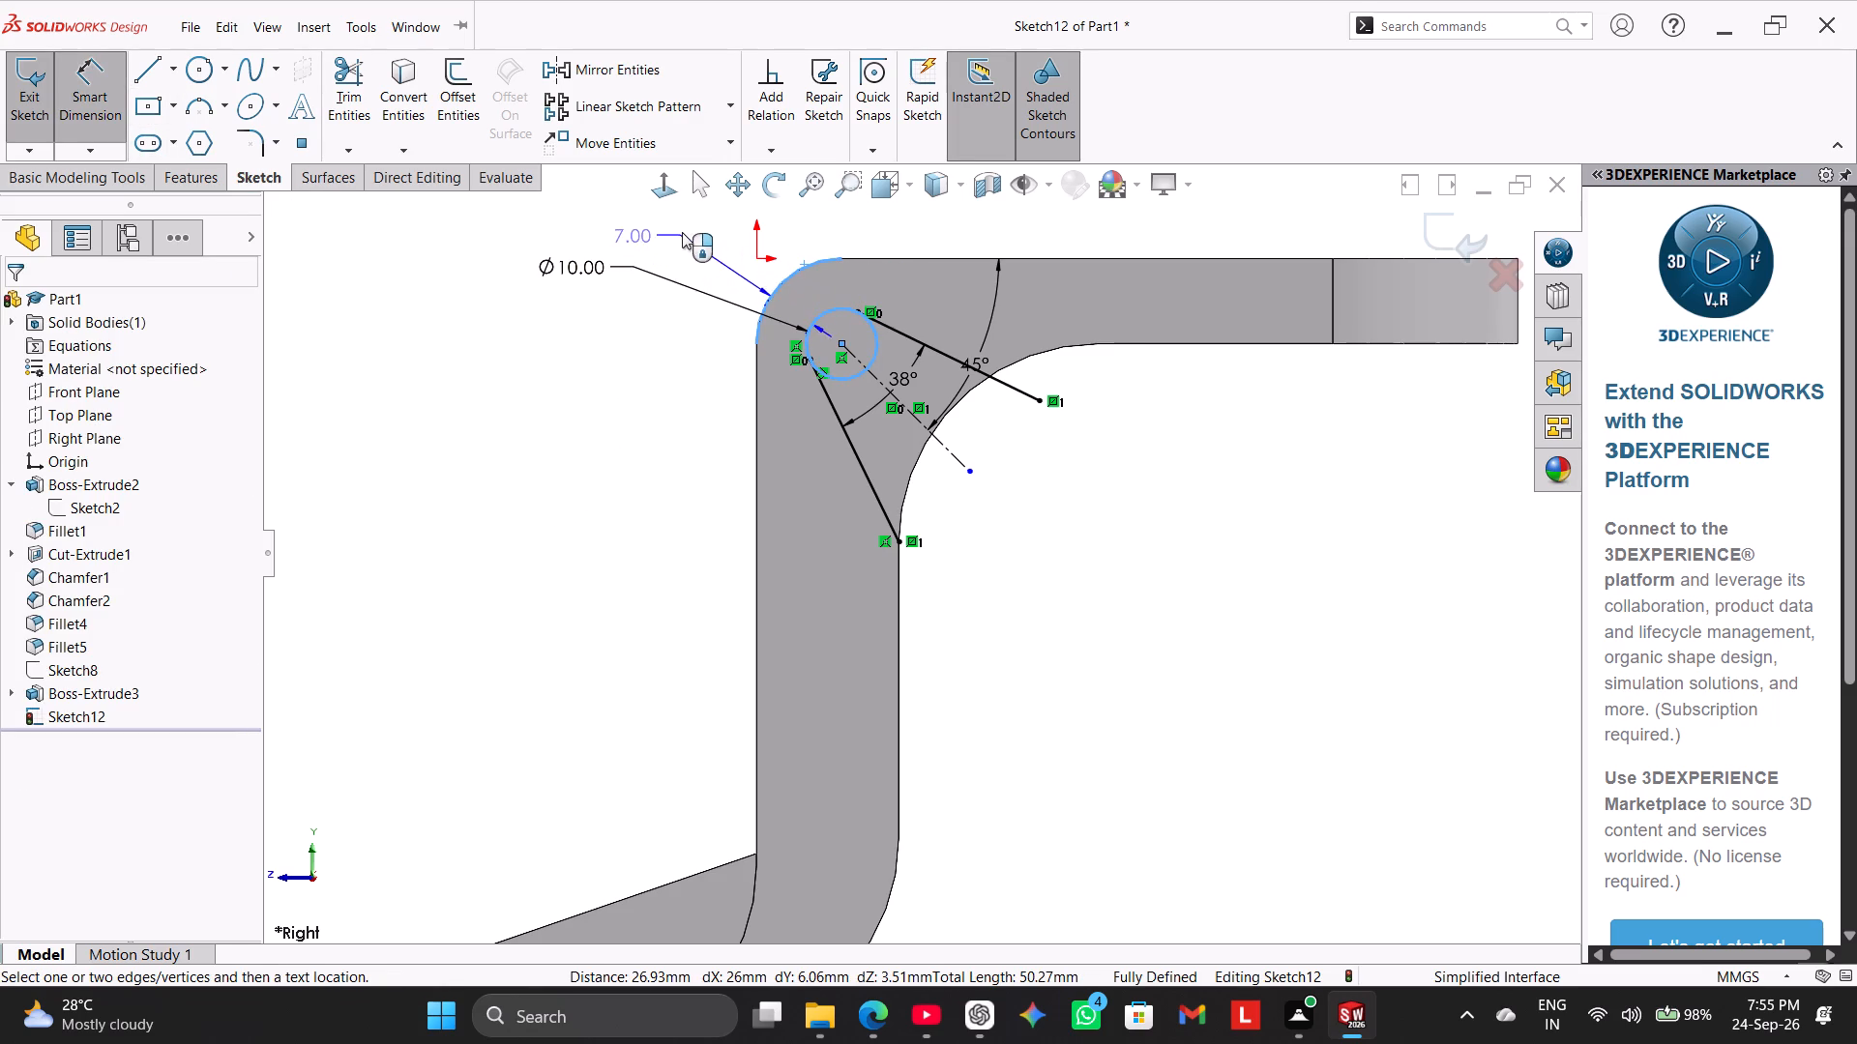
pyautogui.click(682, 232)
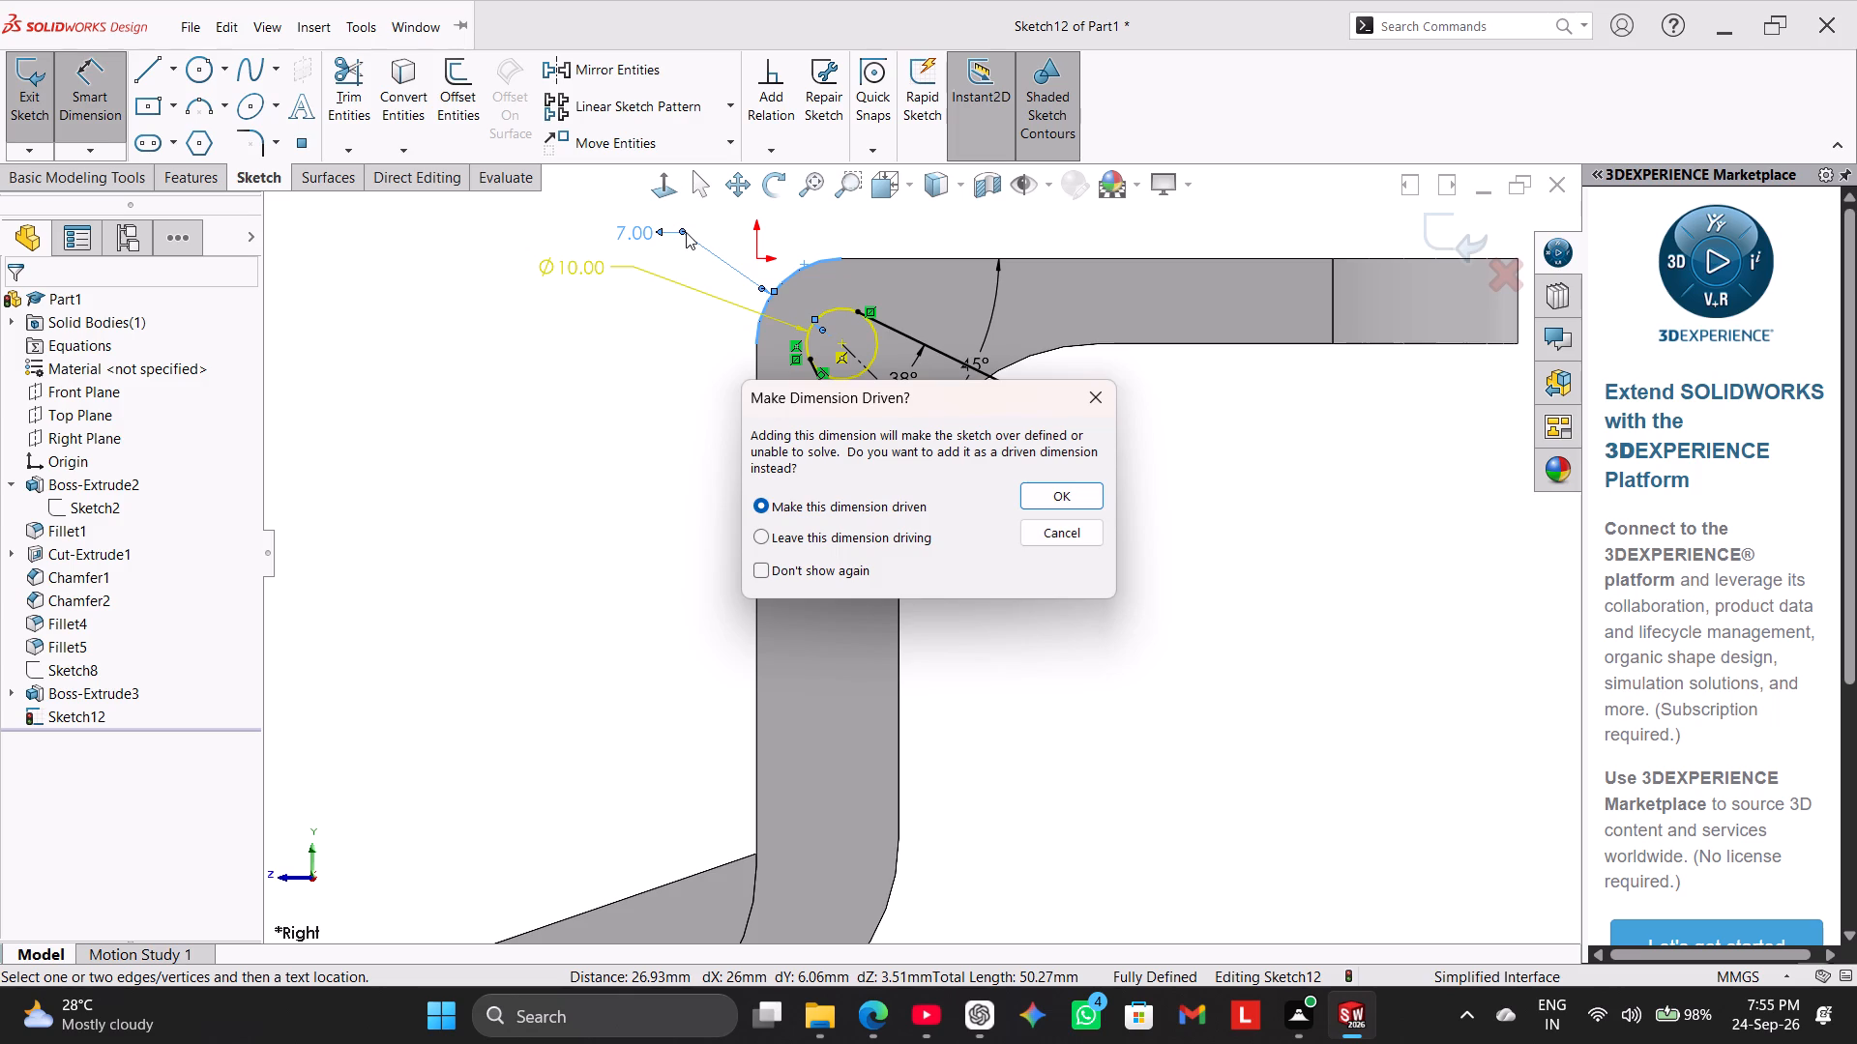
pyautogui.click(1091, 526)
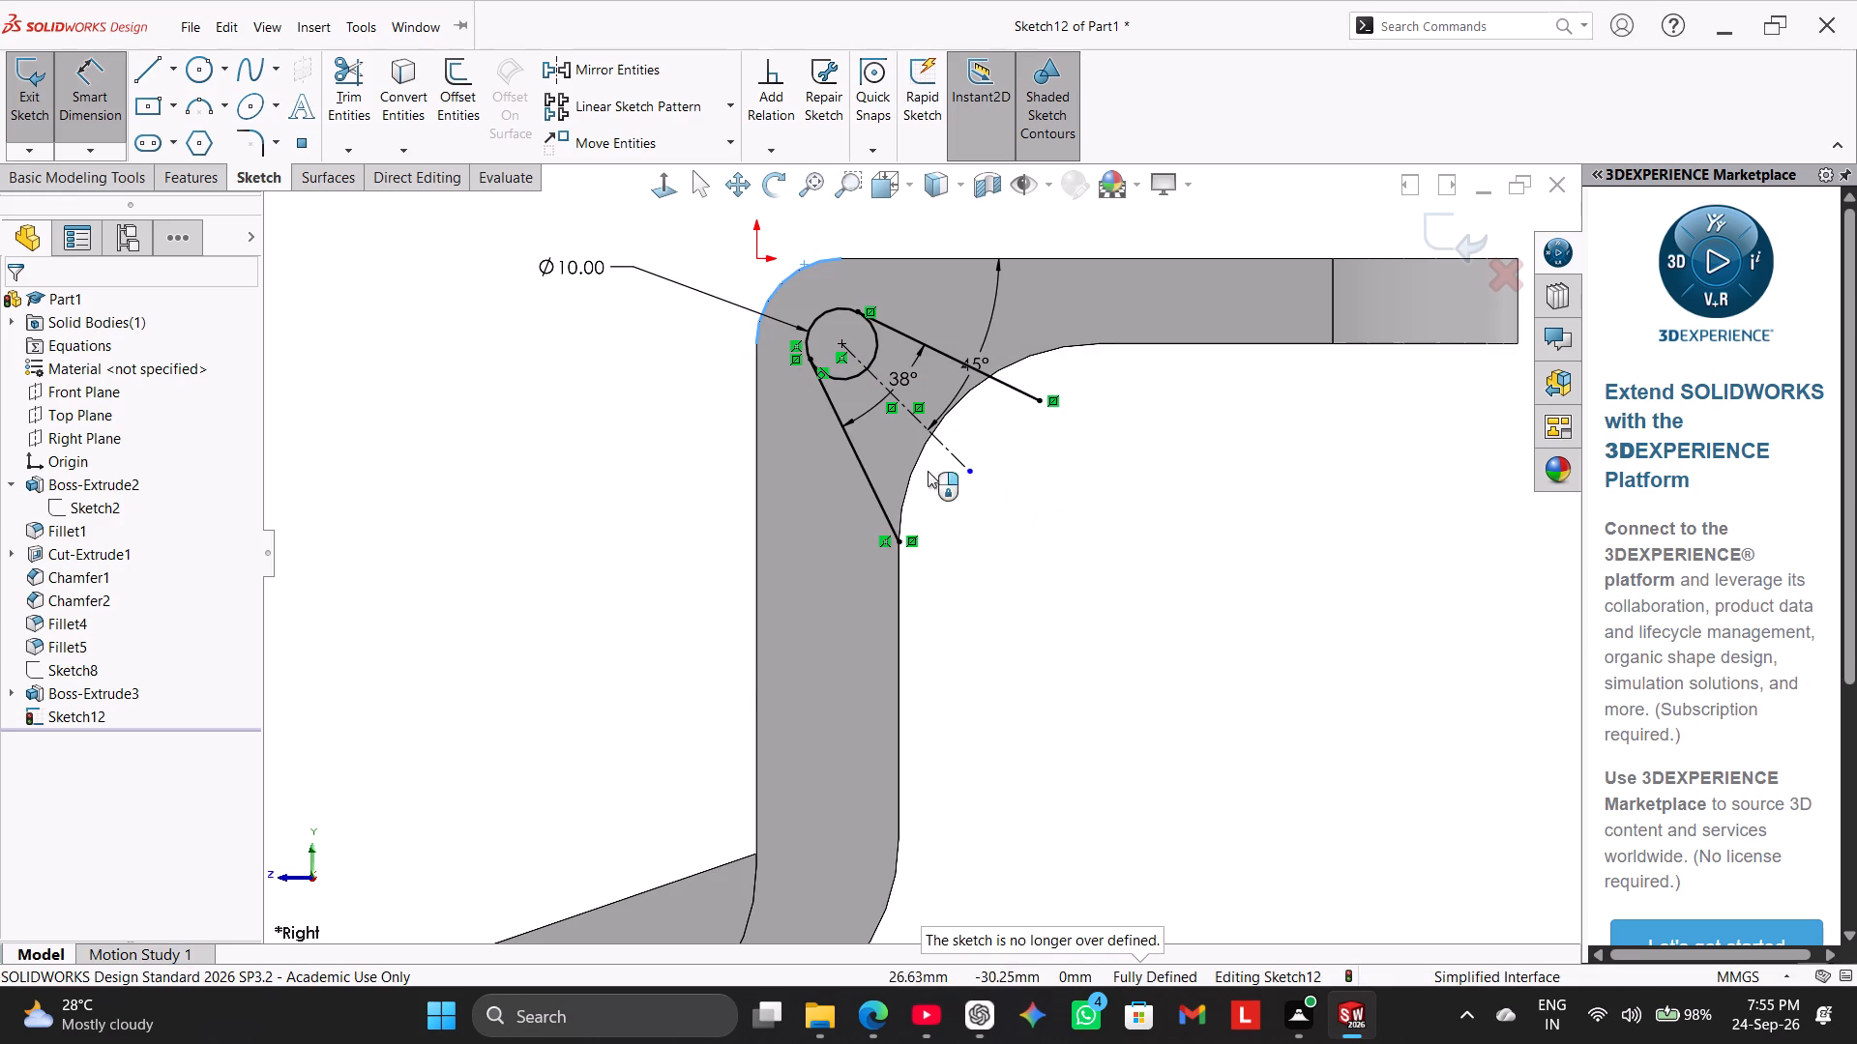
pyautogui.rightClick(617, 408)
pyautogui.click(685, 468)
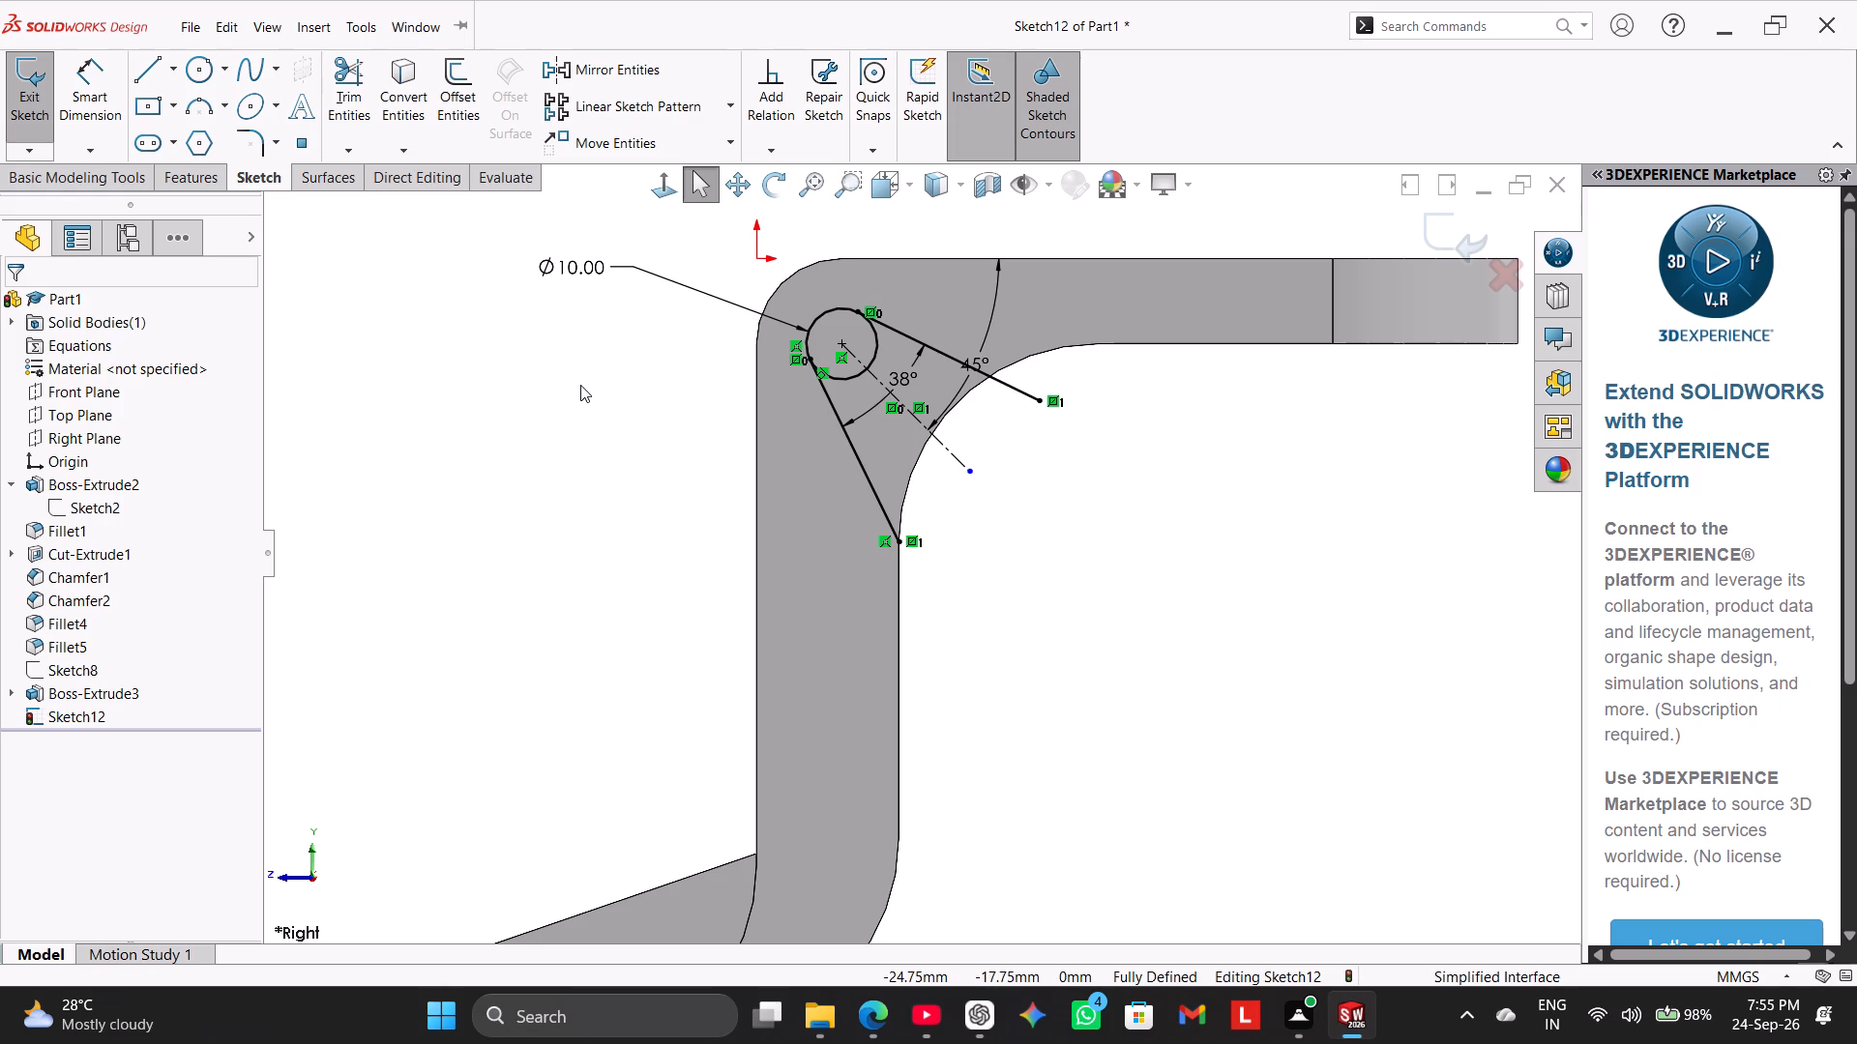
# Trim away the circle's inner portion between the two tangent lines, leaving only the outer rounded arc.
pyautogui.scroll(-2, 629, 343)
pyautogui.click(364, 103)
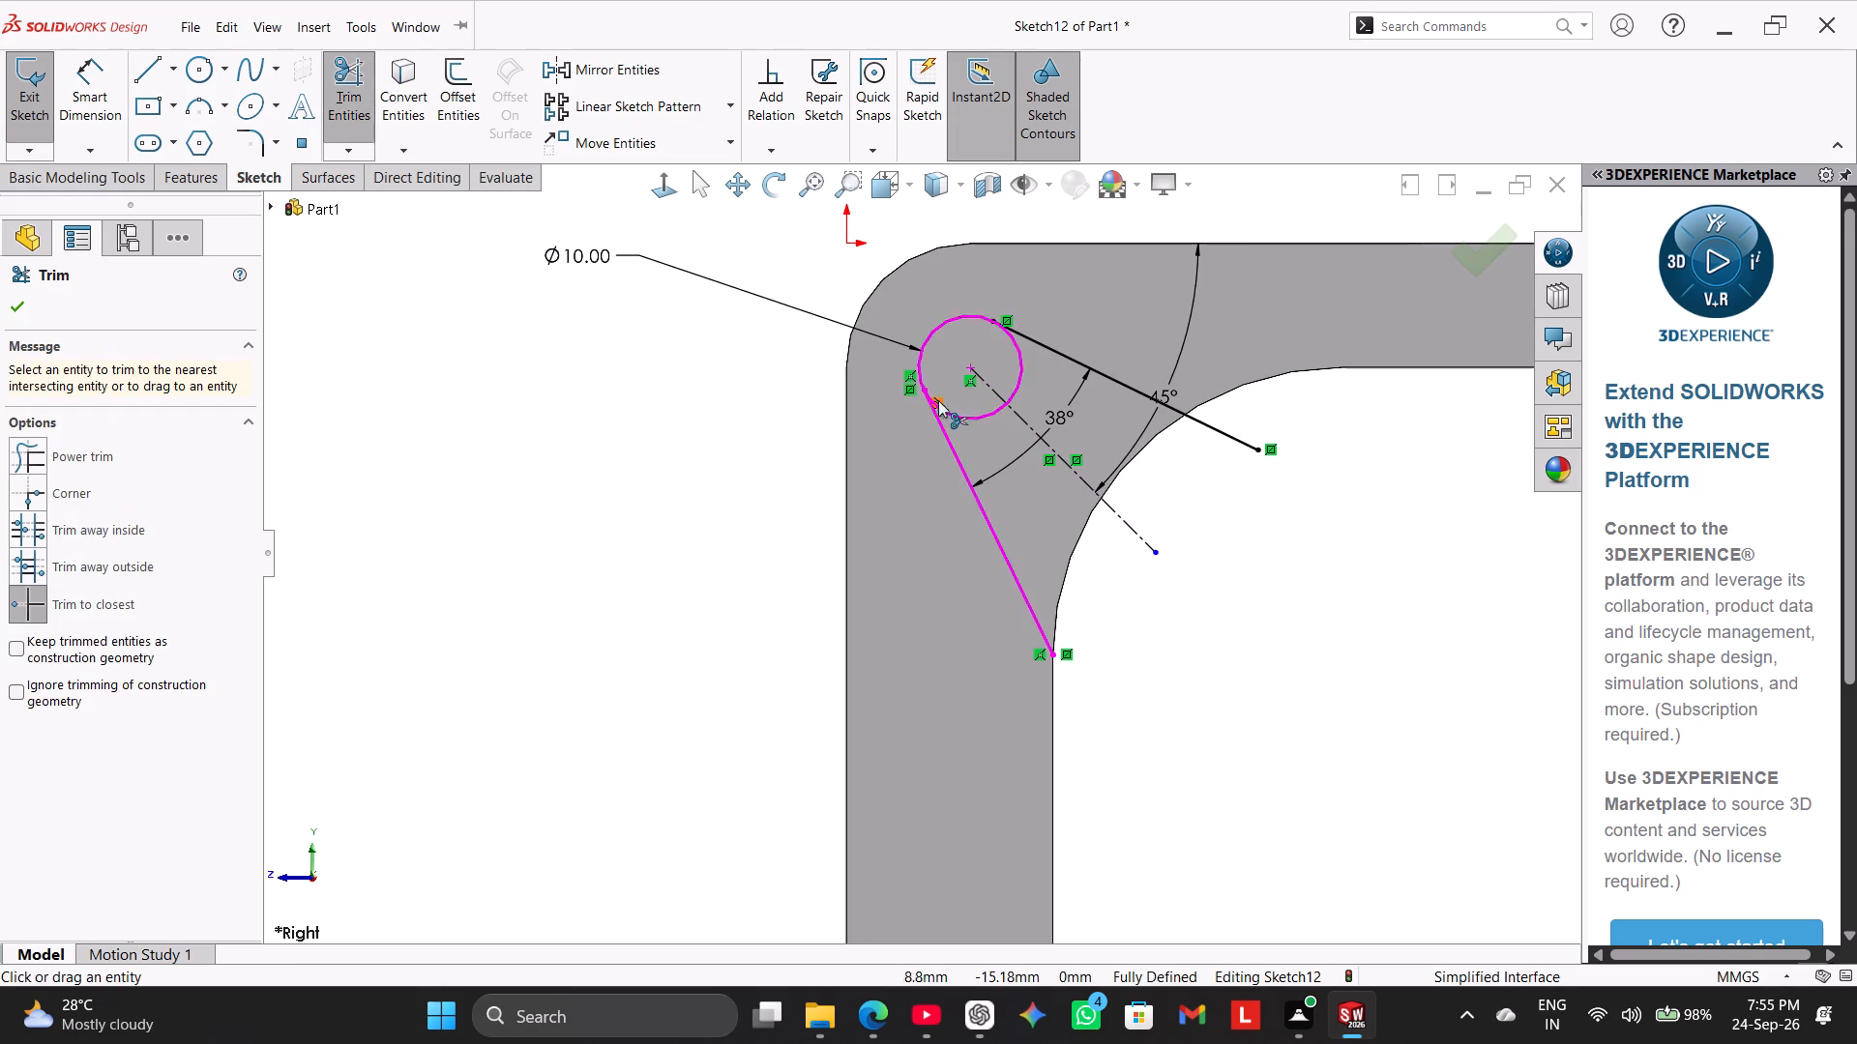
pyautogui.click(975, 415)
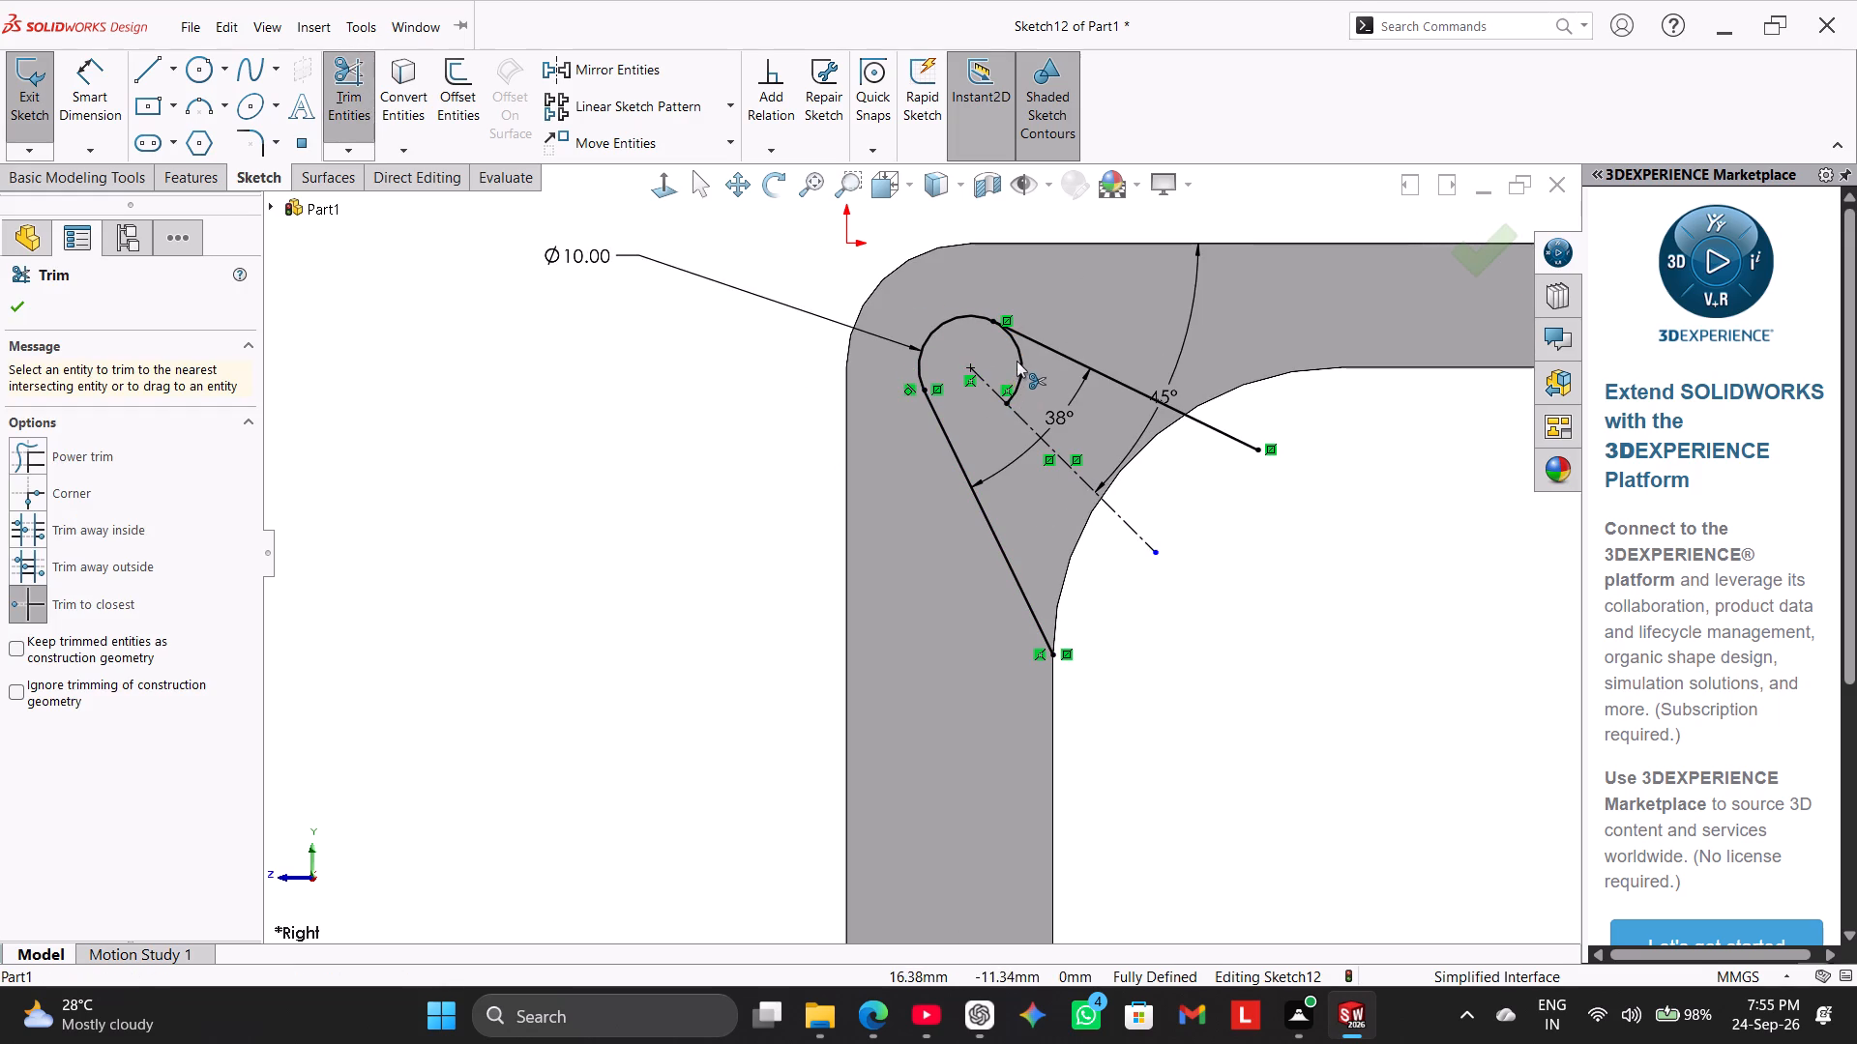
pyautogui.click(1017, 360)
pyautogui.rightClick(603, 492)
pyautogui.click(684, 554)
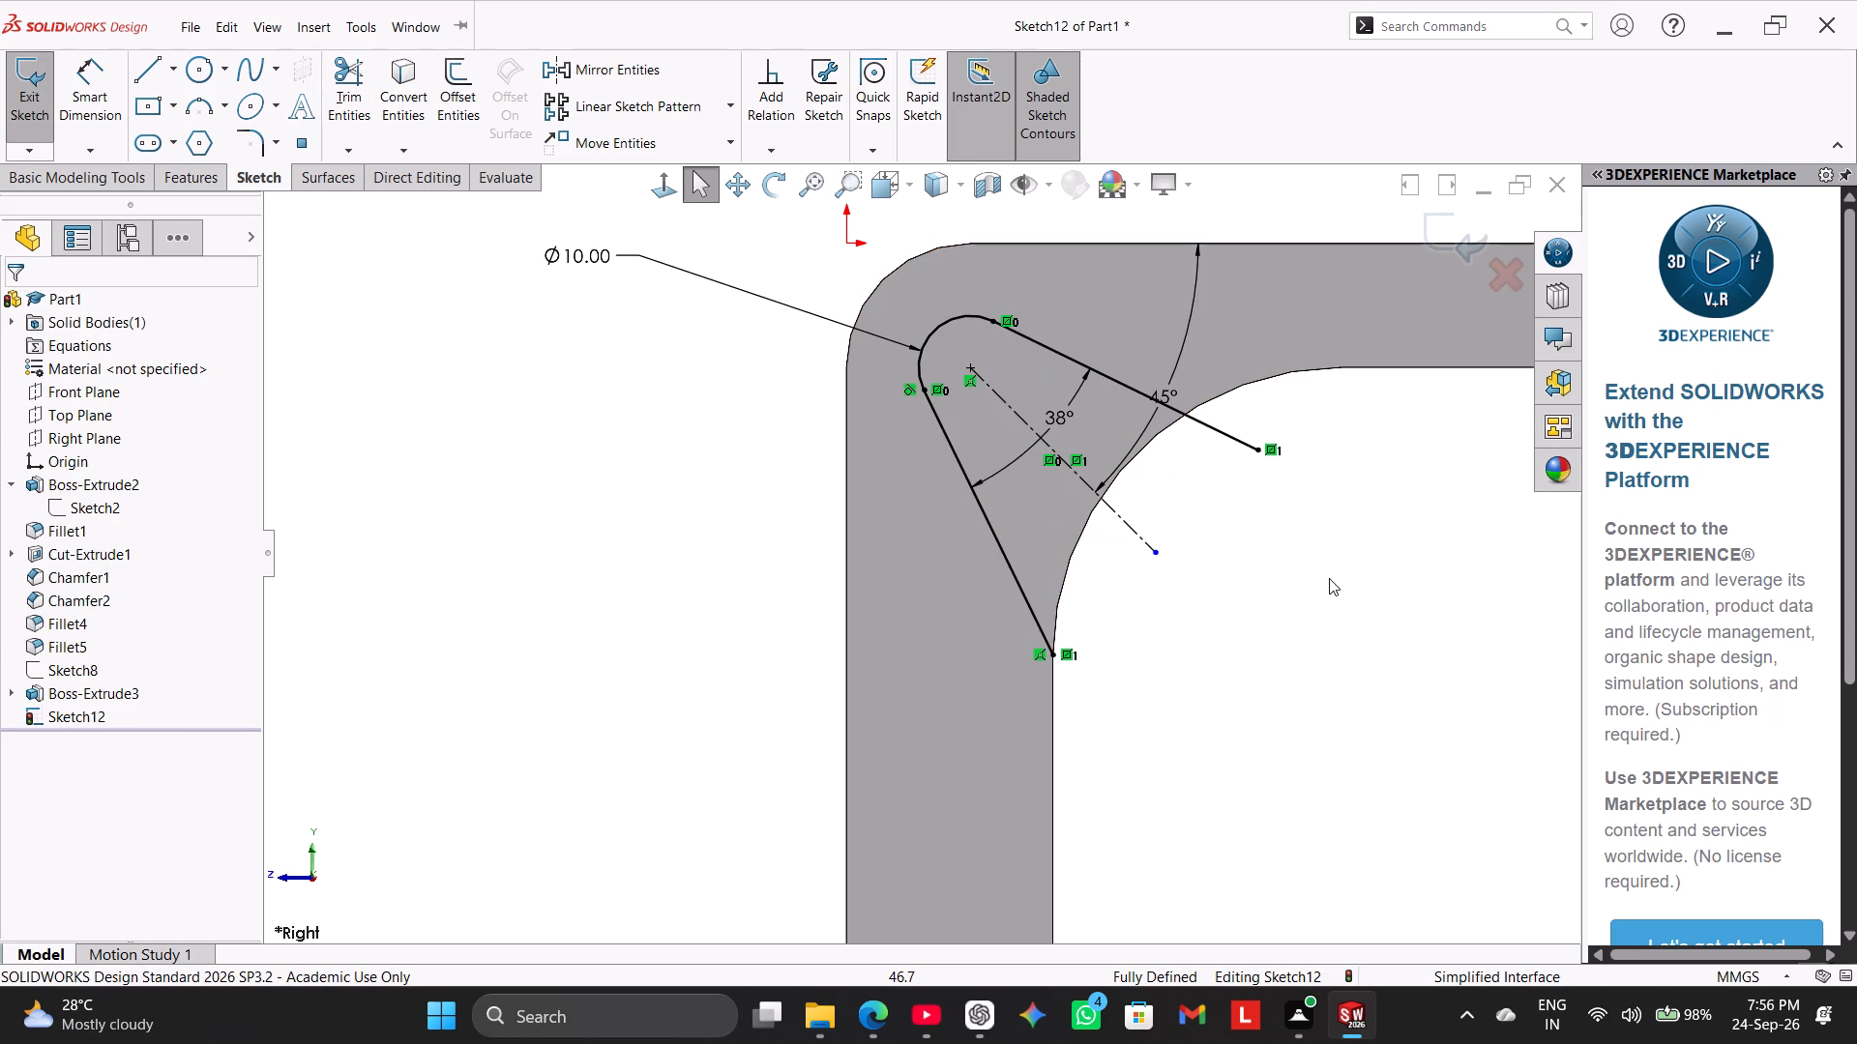
# Show hidden lines in the model and convert the hidden inner bend's arc edge crossing both tangent lines into the sketch.
pyautogui.scroll(1, 789, 490)
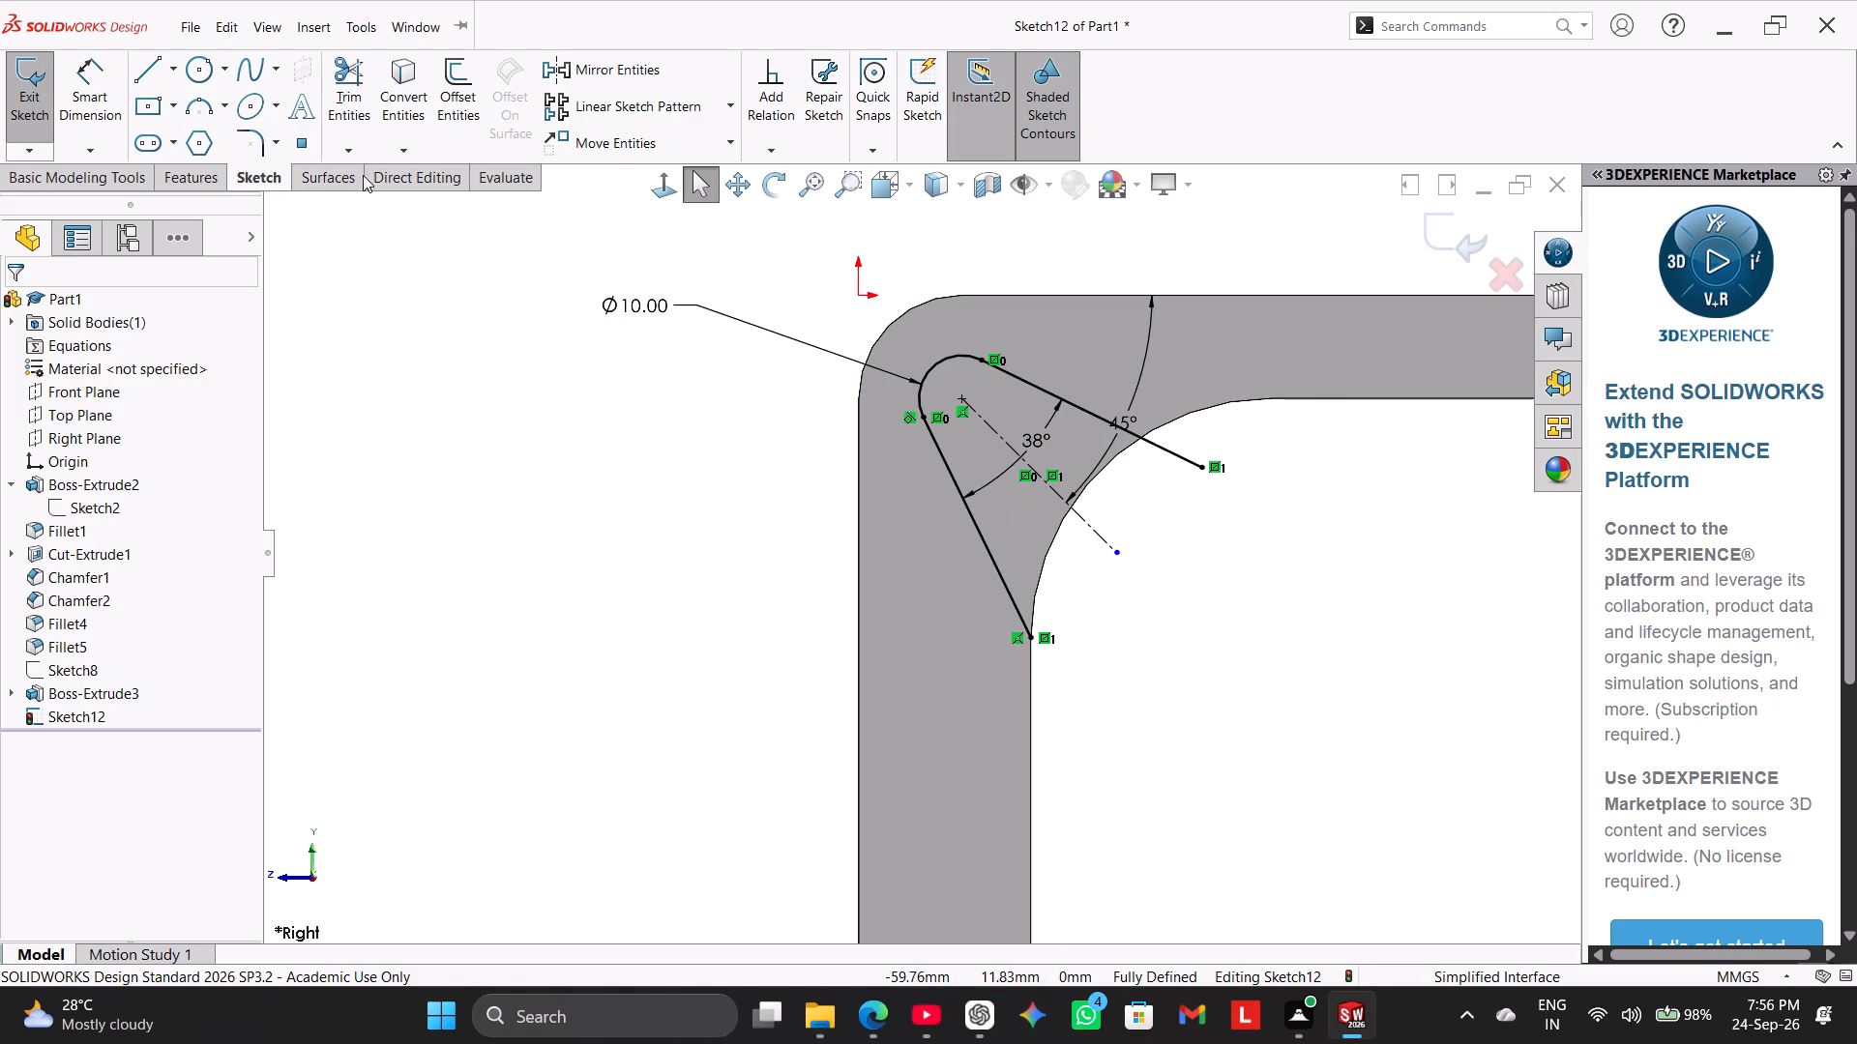
pyautogui.click(415, 112)
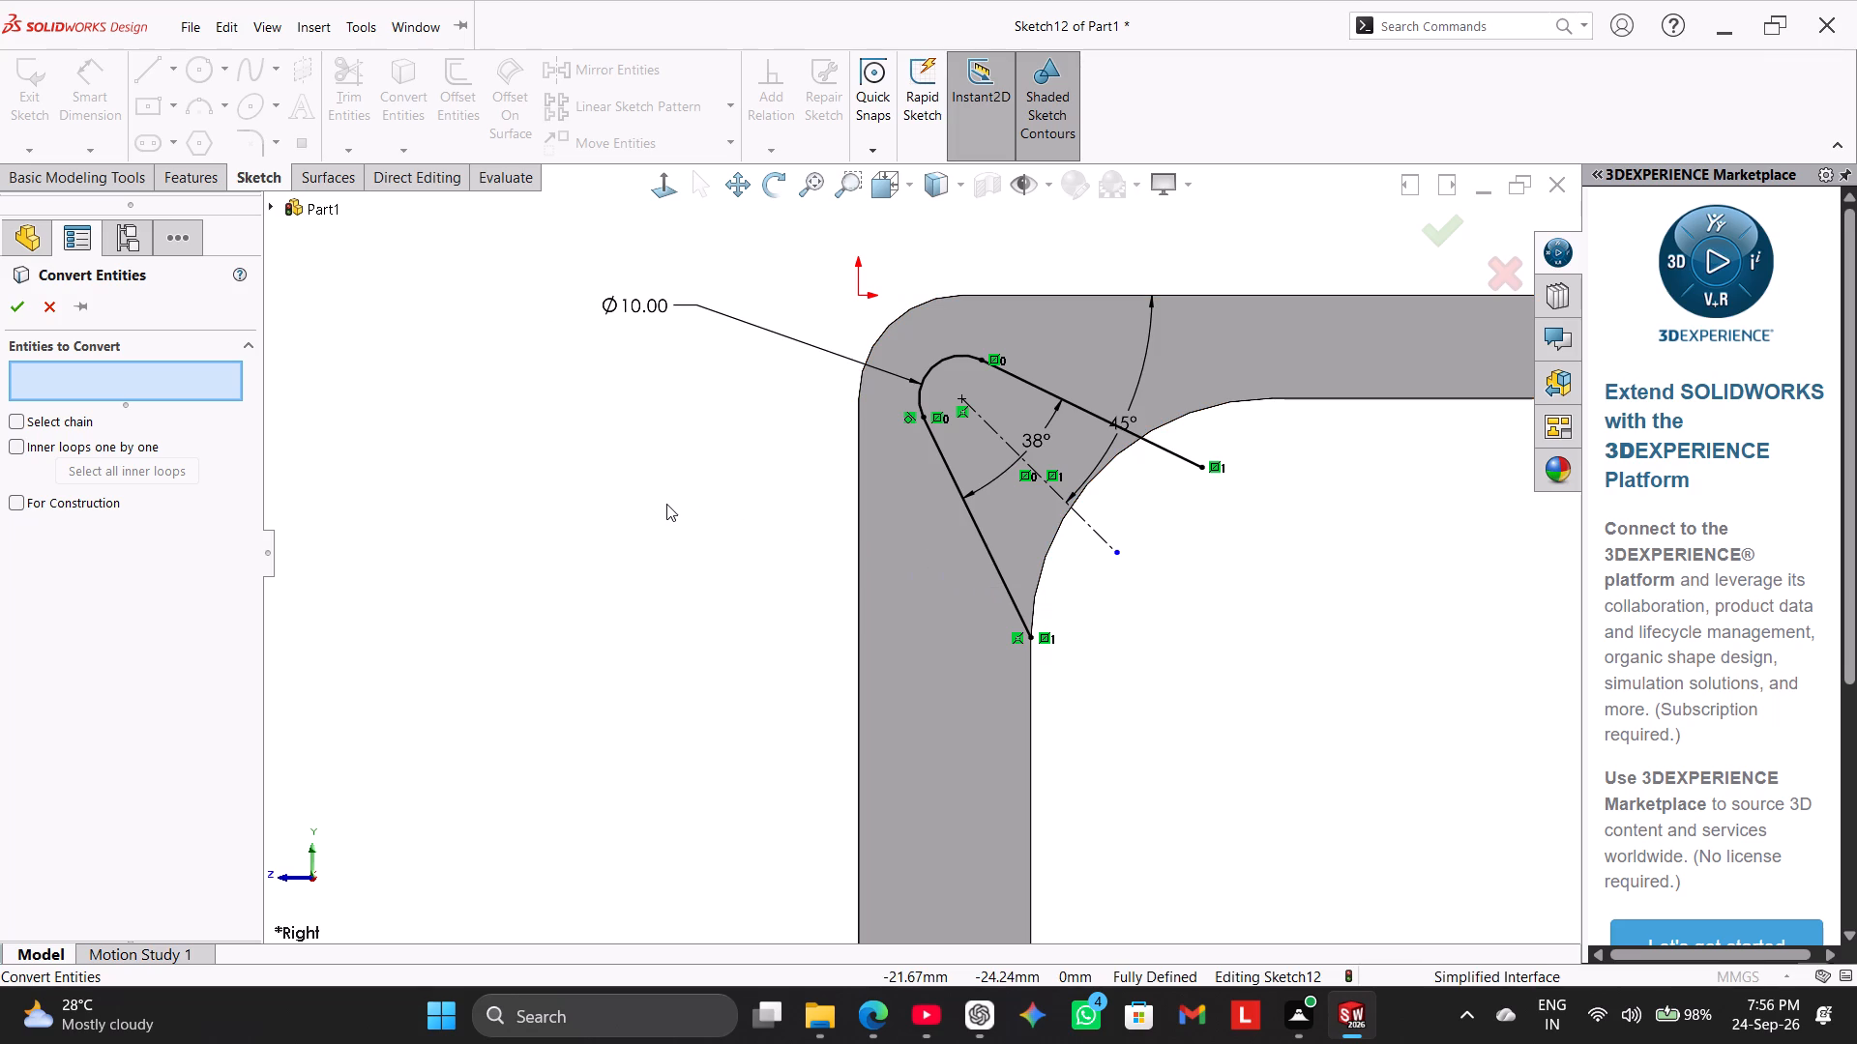
pyautogui.moveTo(666, 504); pyautogui.dragTo(728, 569, button='middle')
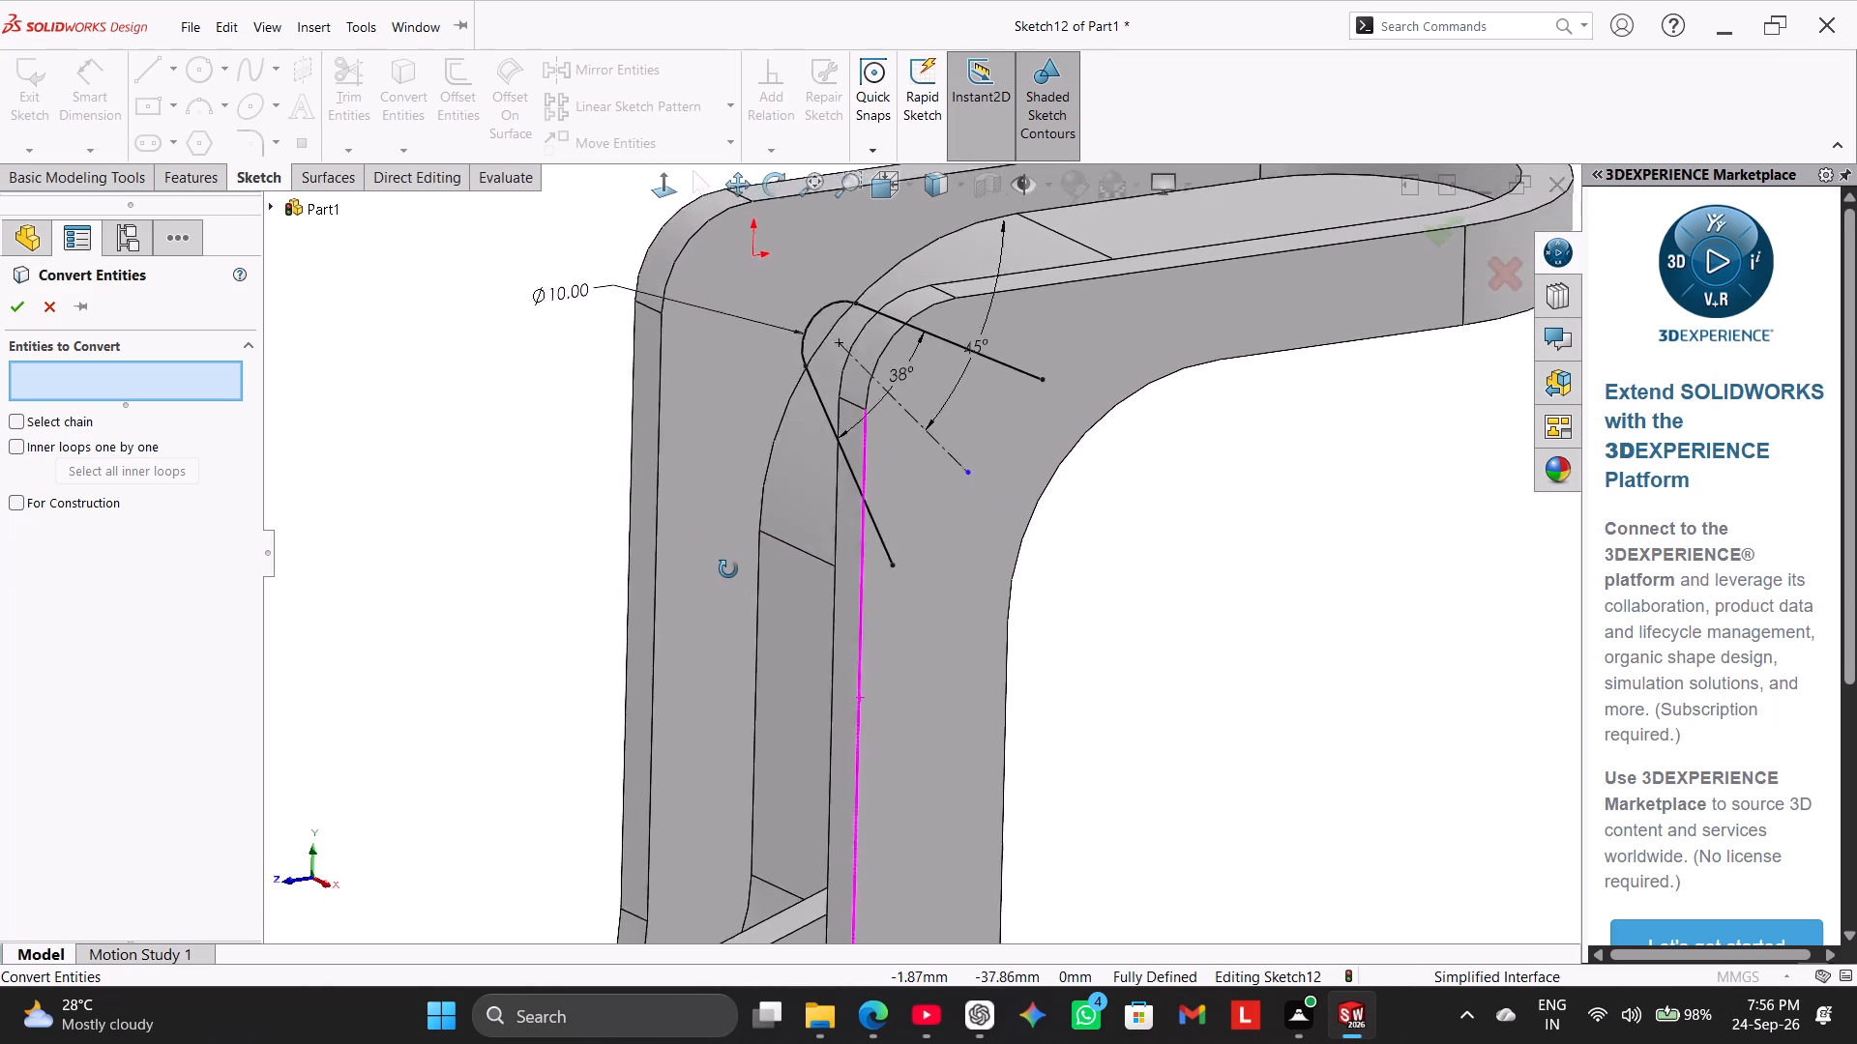
pyautogui.moveTo(728, 569); pyautogui.dragTo(688, 493, button='middle')
pyautogui.click(912, 185)
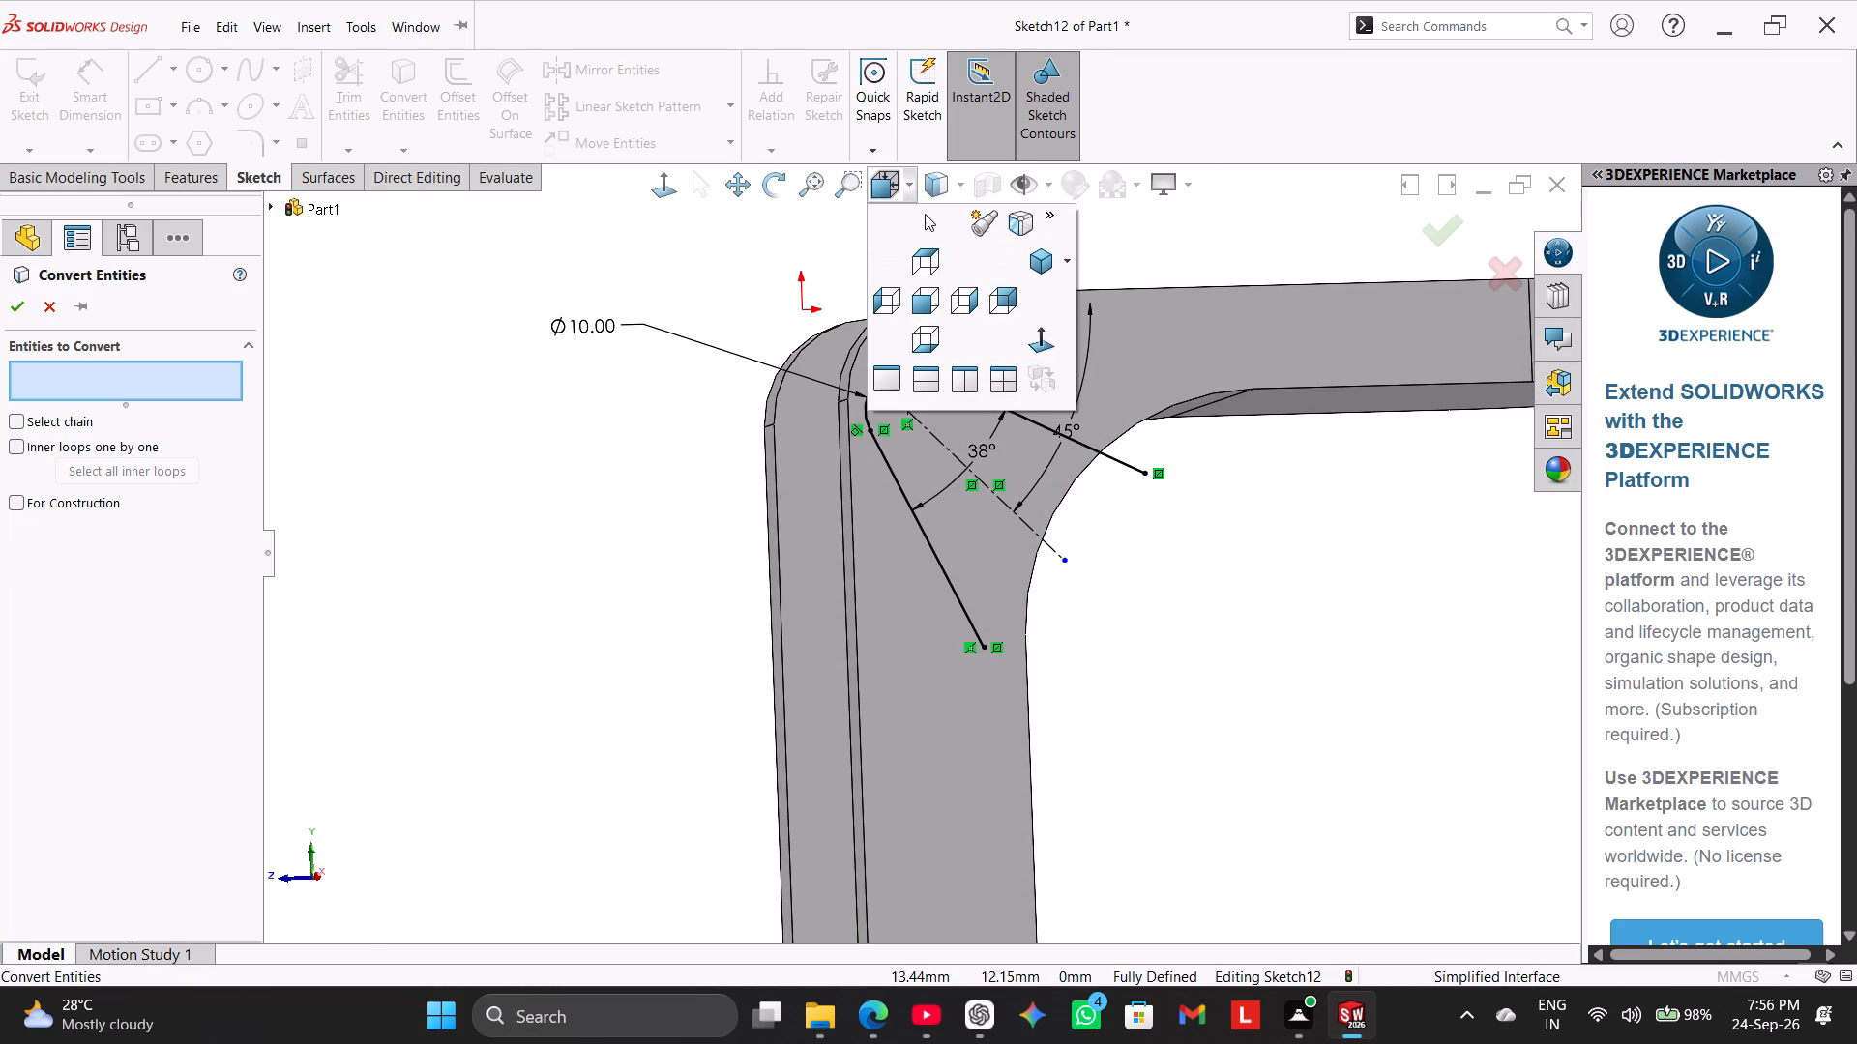
pyautogui.click(963, 182)
pyautogui.click(963, 182)
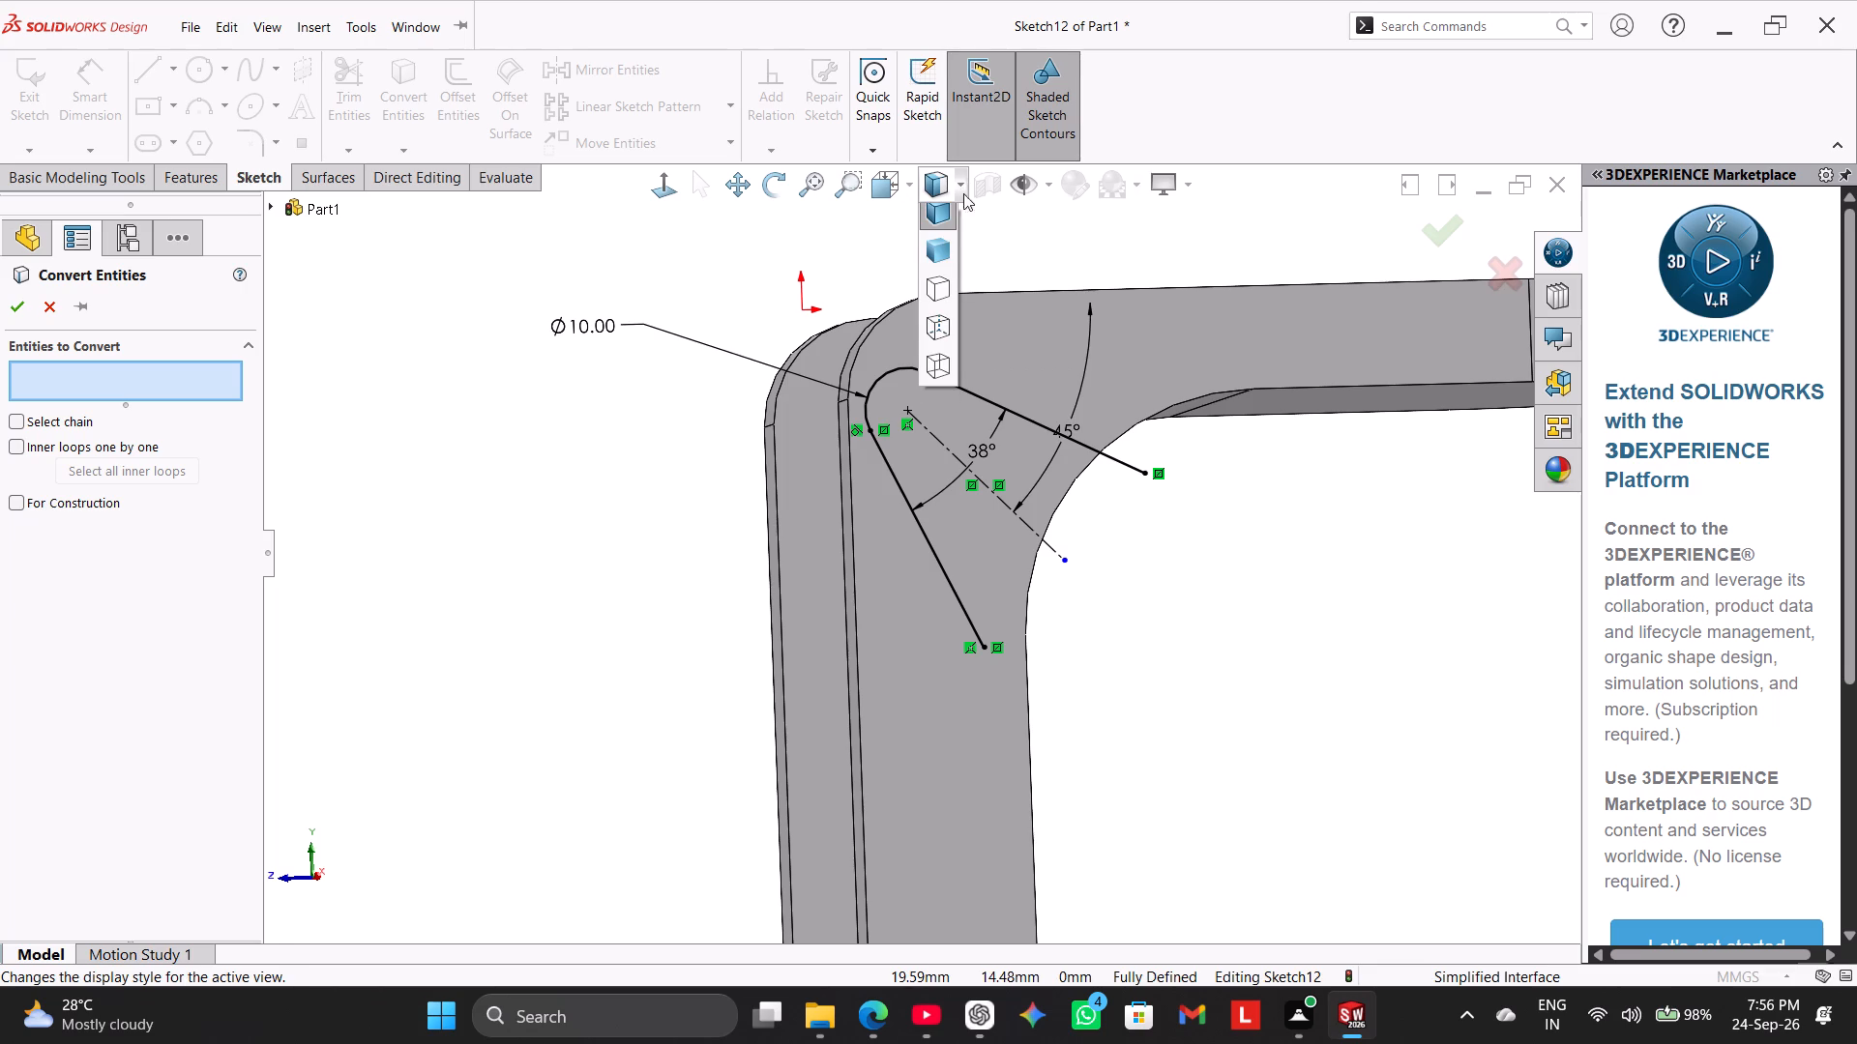
pyautogui.click(942, 335)
pyautogui.scroll(1, 1179, 555)
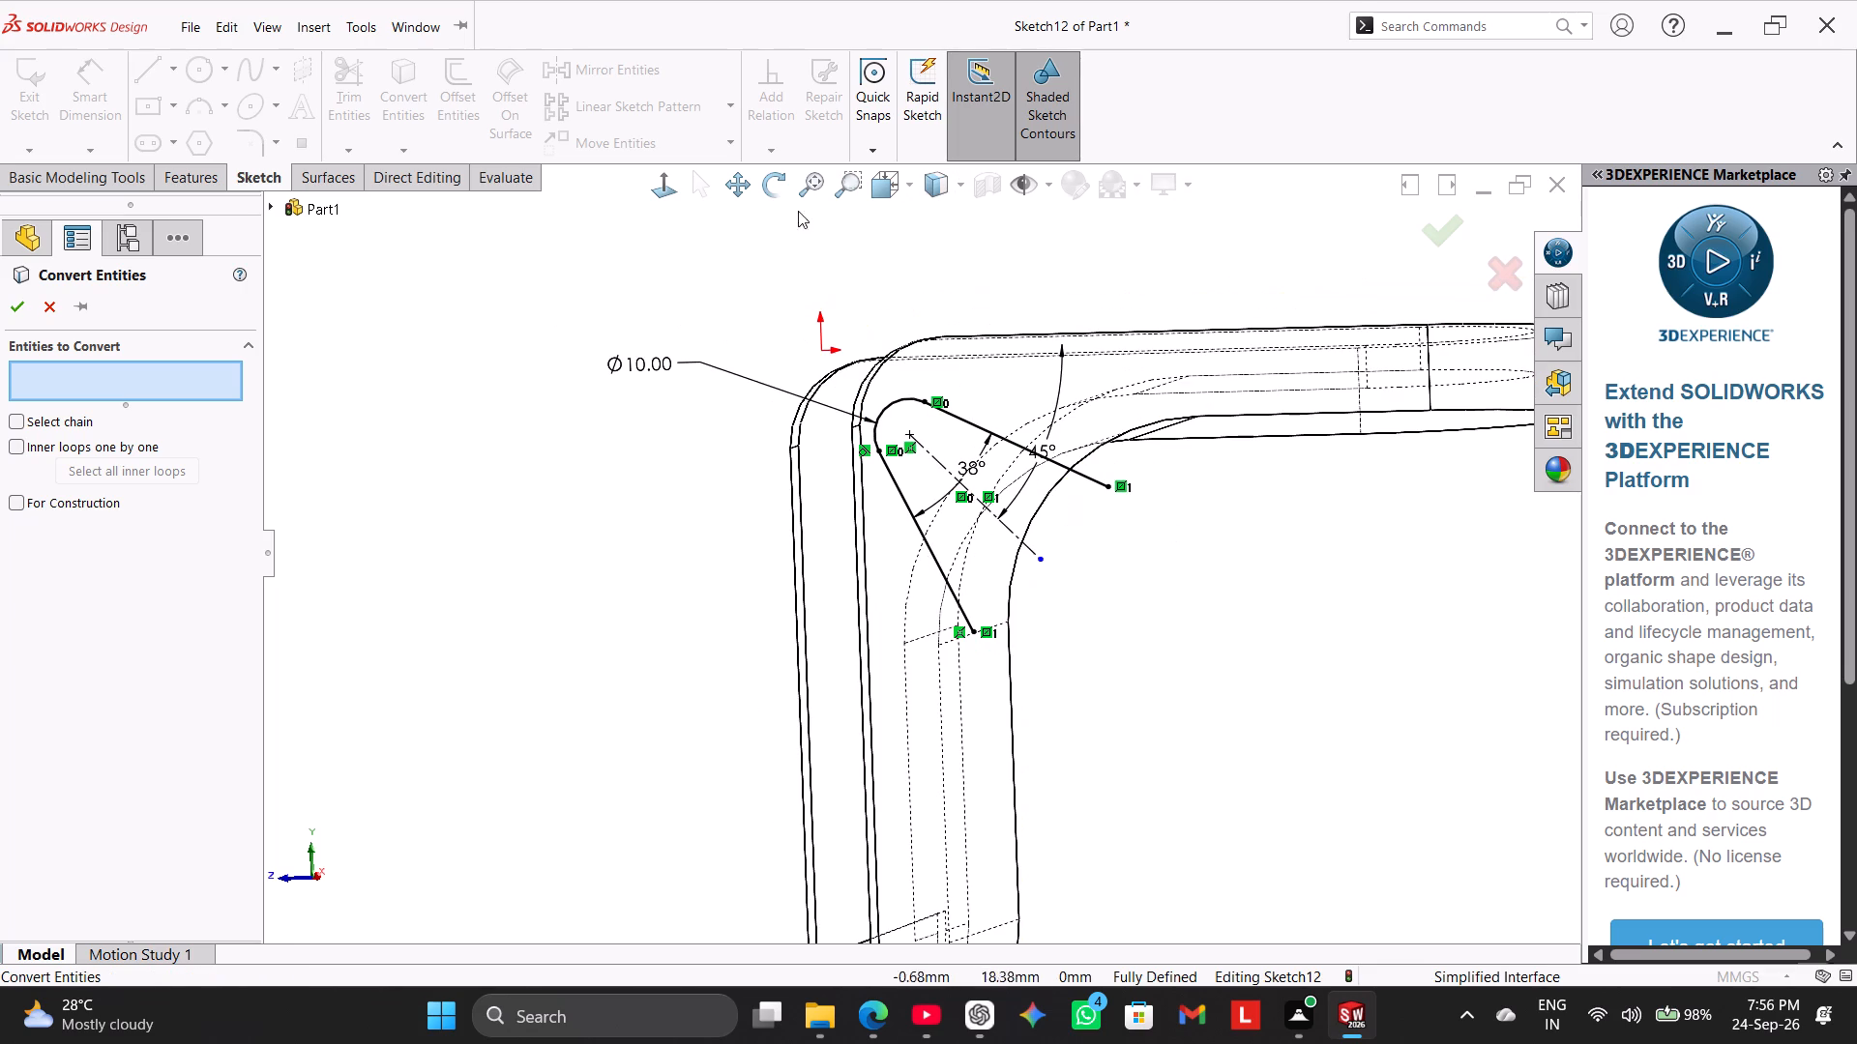
pyautogui.click(660, 183)
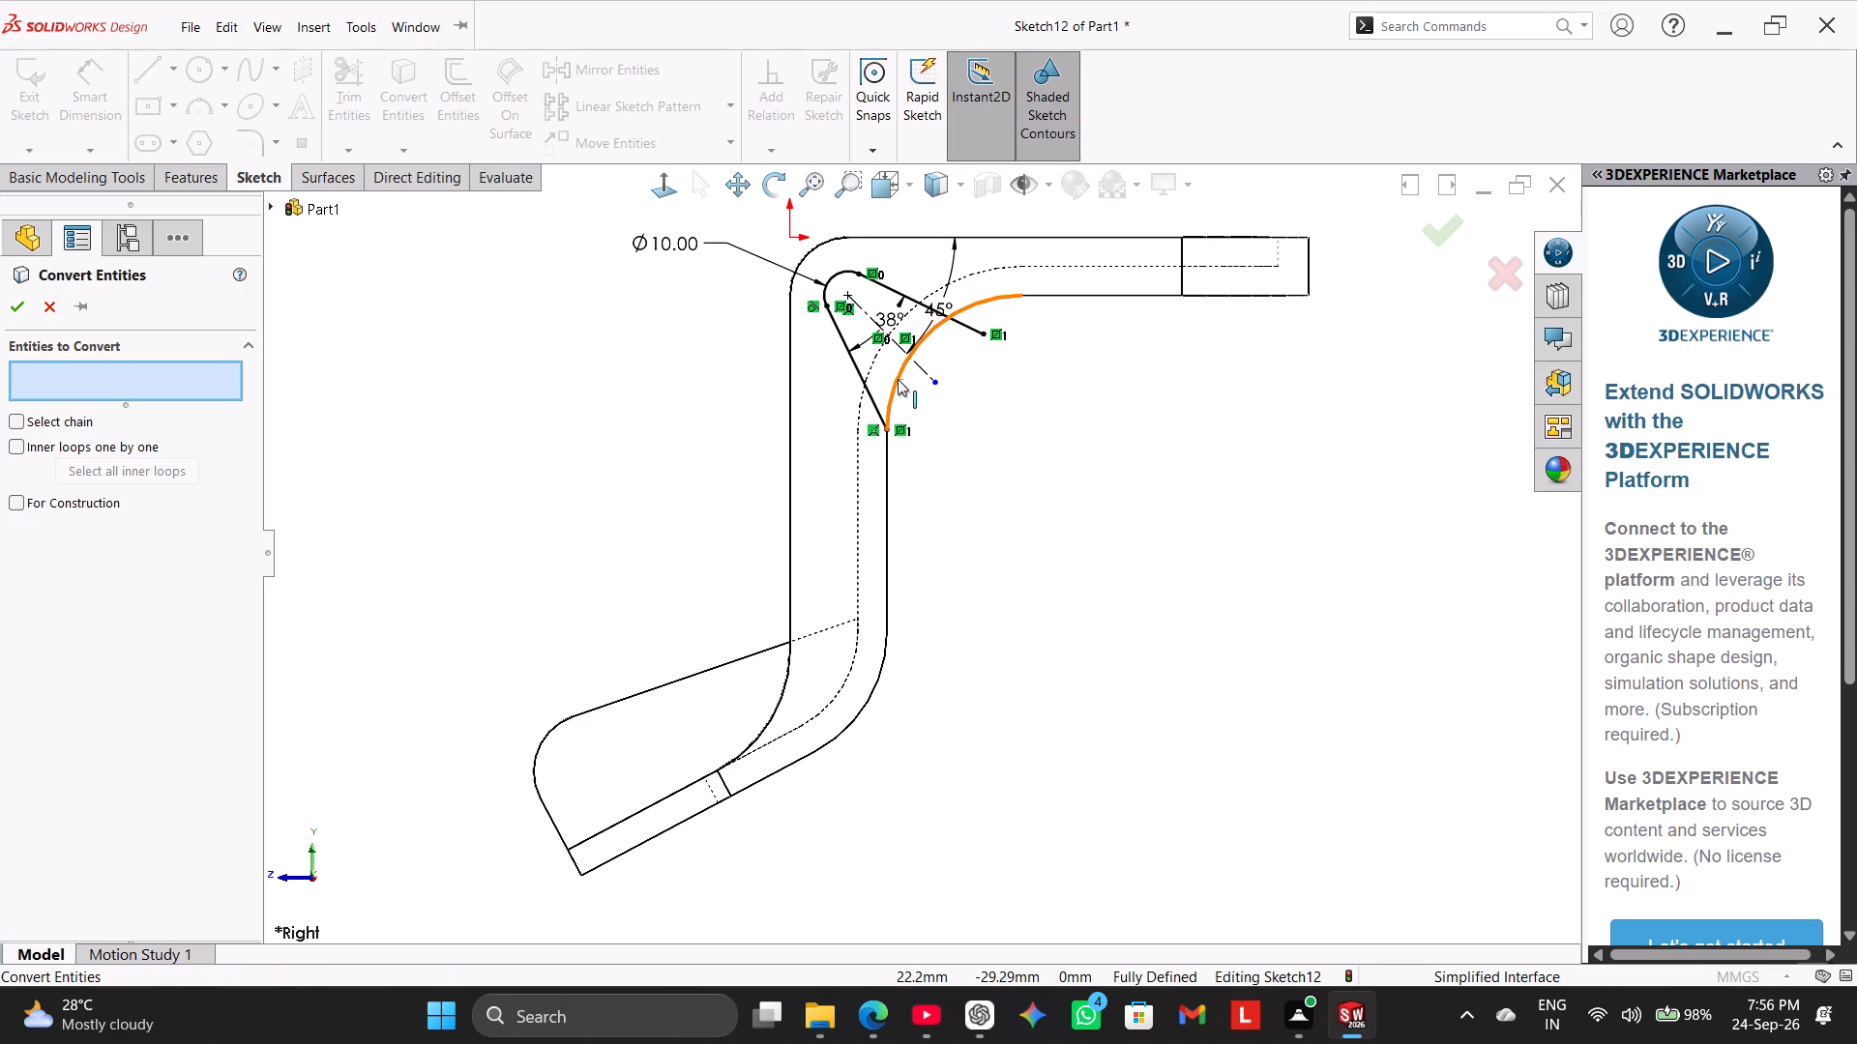
pyautogui.scroll(-2, 921, 349)
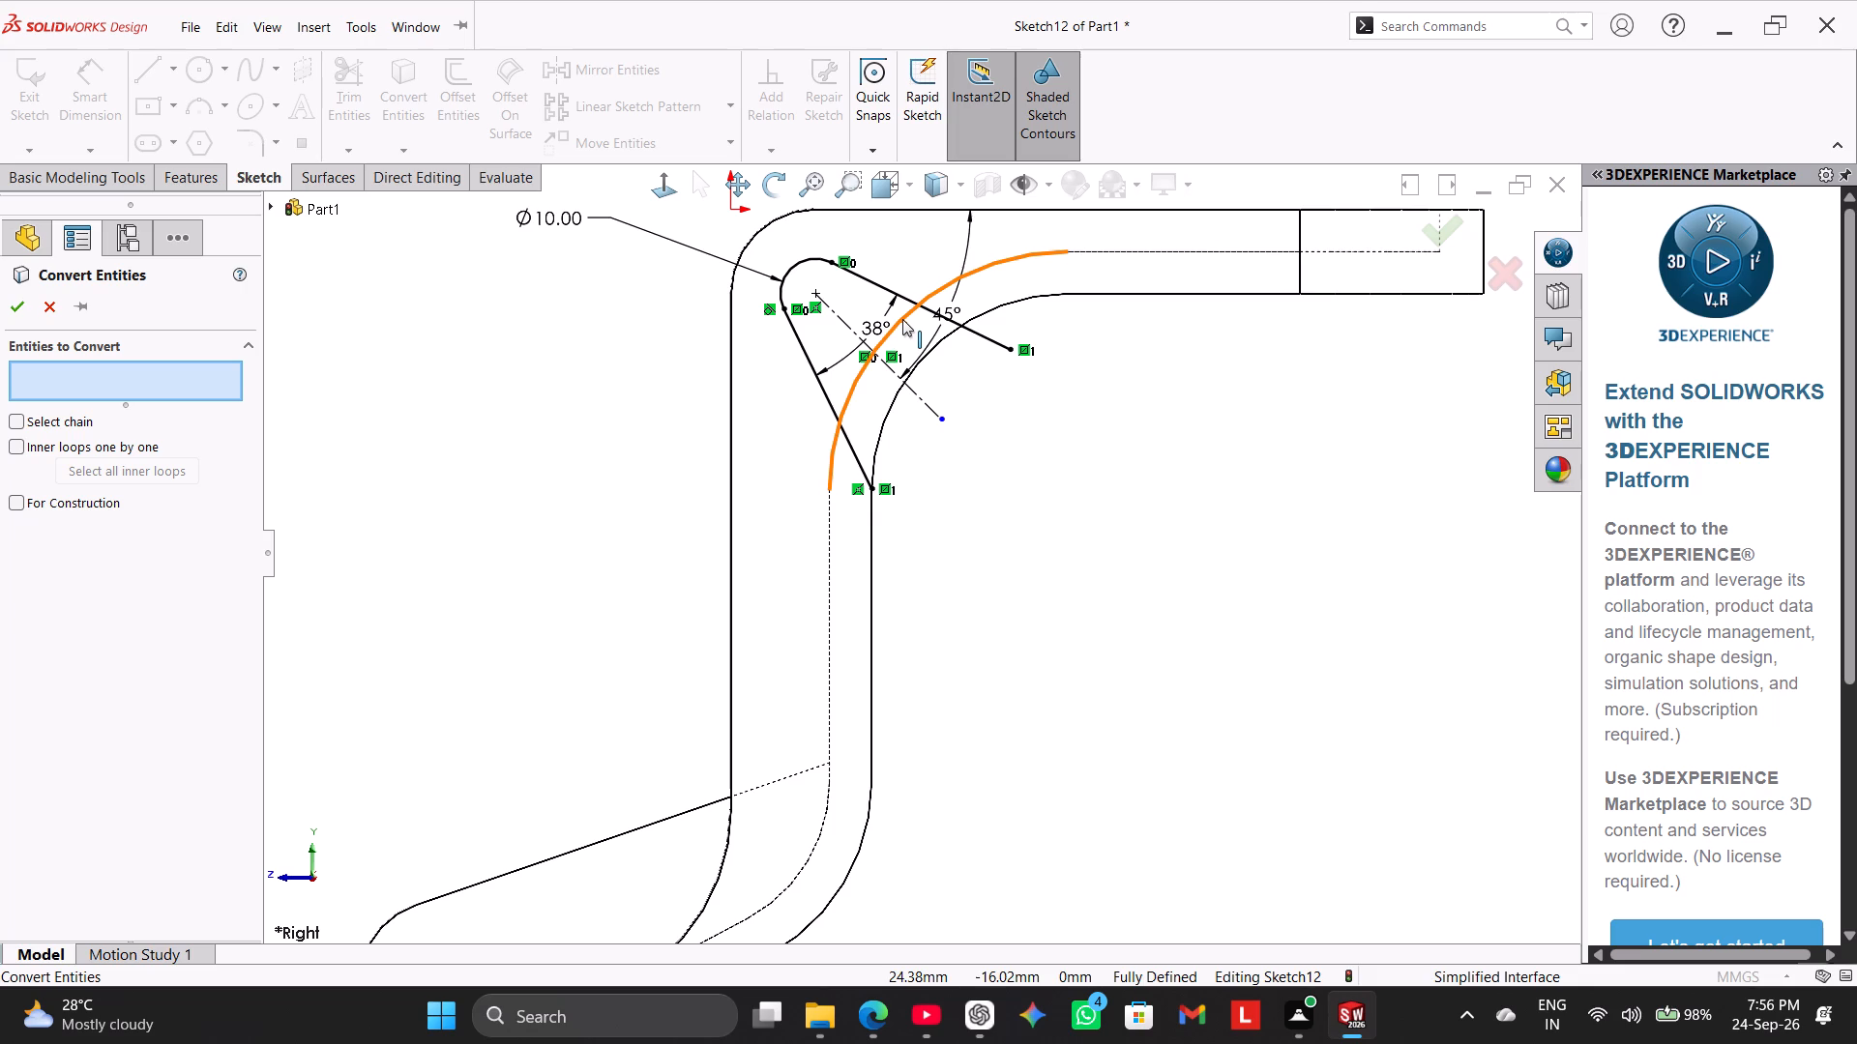
pyautogui.click(902, 319)
pyautogui.click(30, 304)
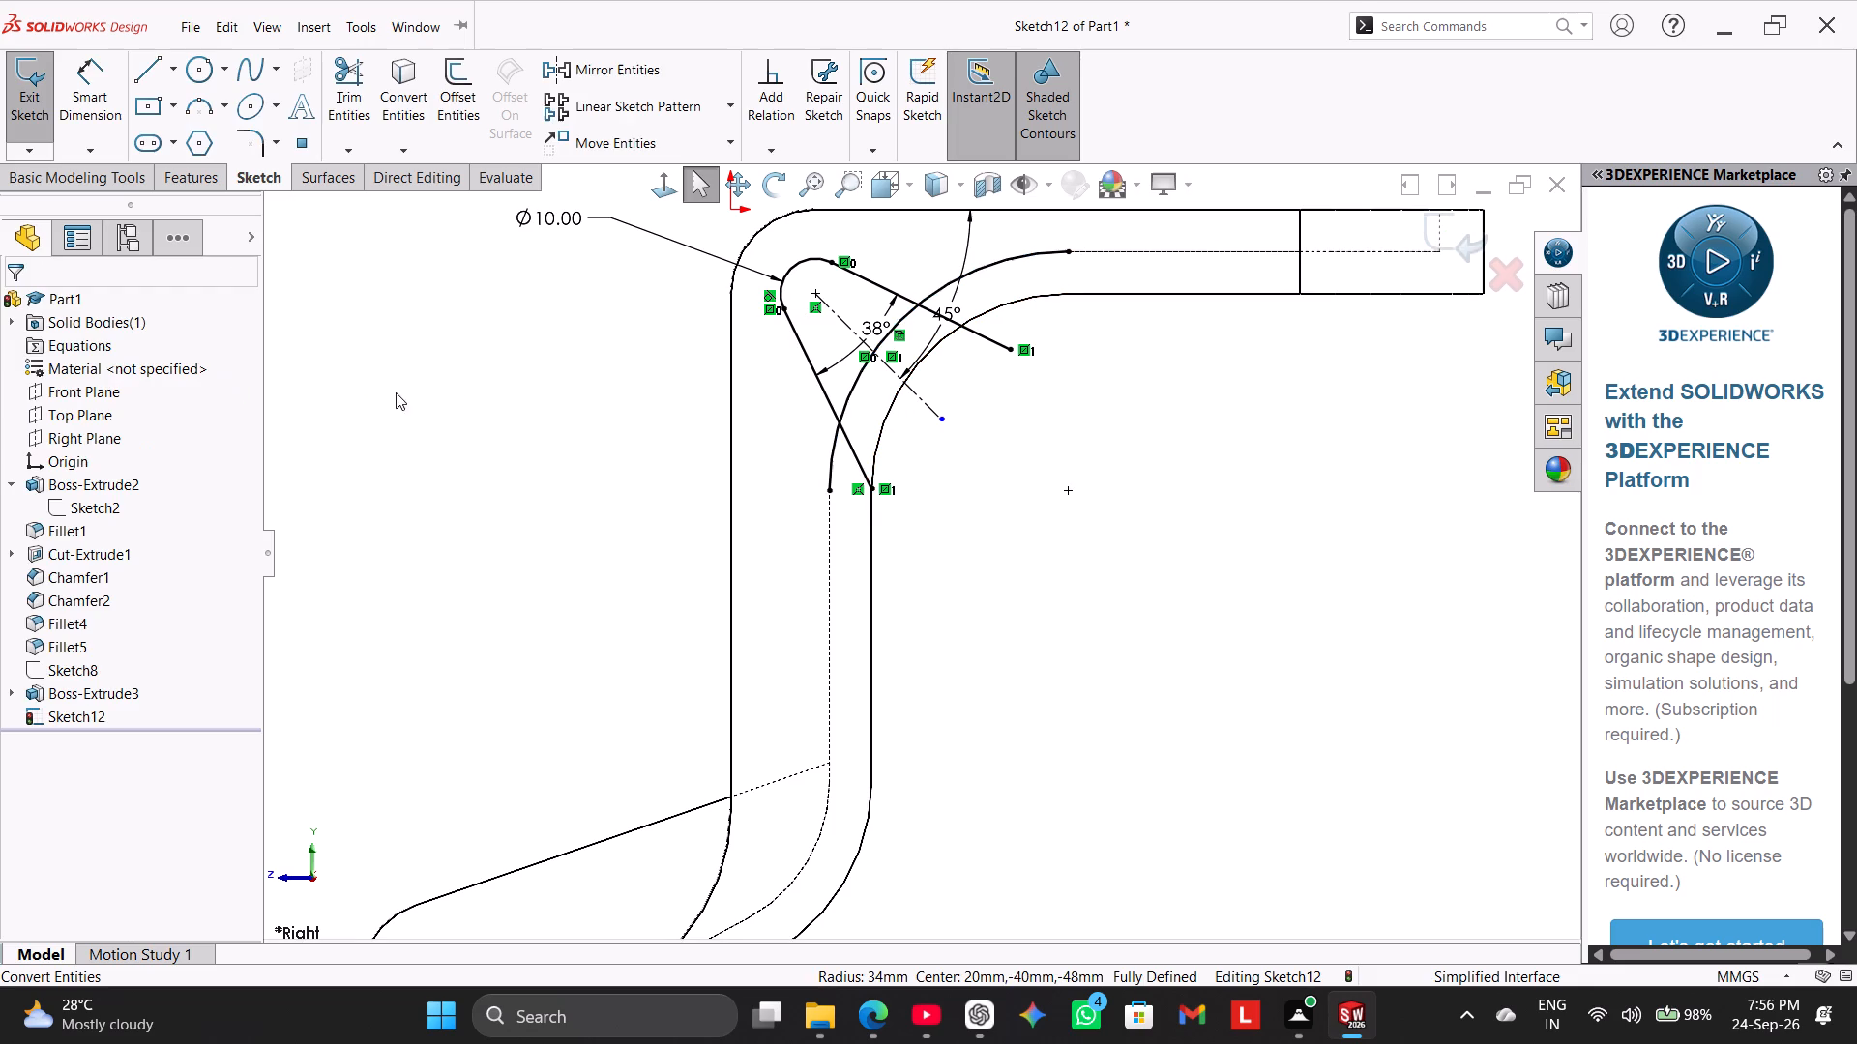
pyautogui.rightClick(399, 382)
pyautogui.click(353, 303)
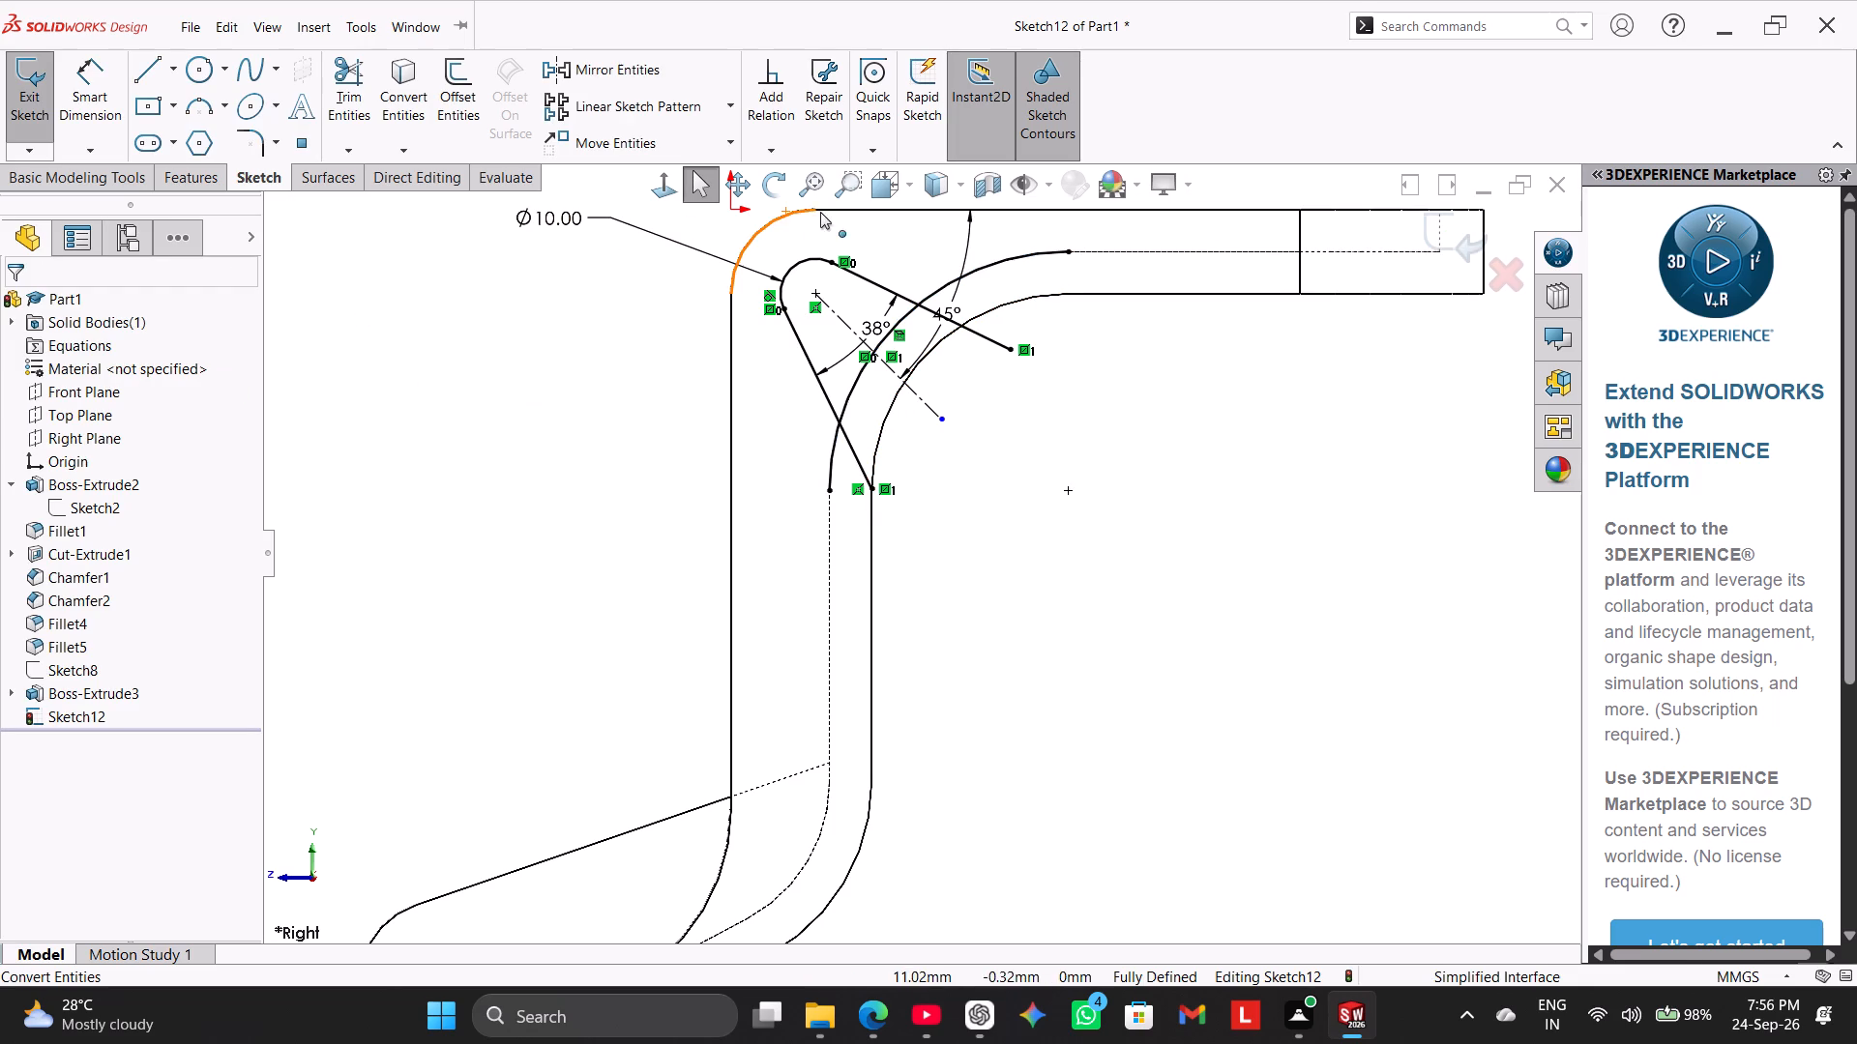
# Restore the Shaded With Edges display style.
pyautogui.click(958, 175)
pyautogui.click(945, 212)
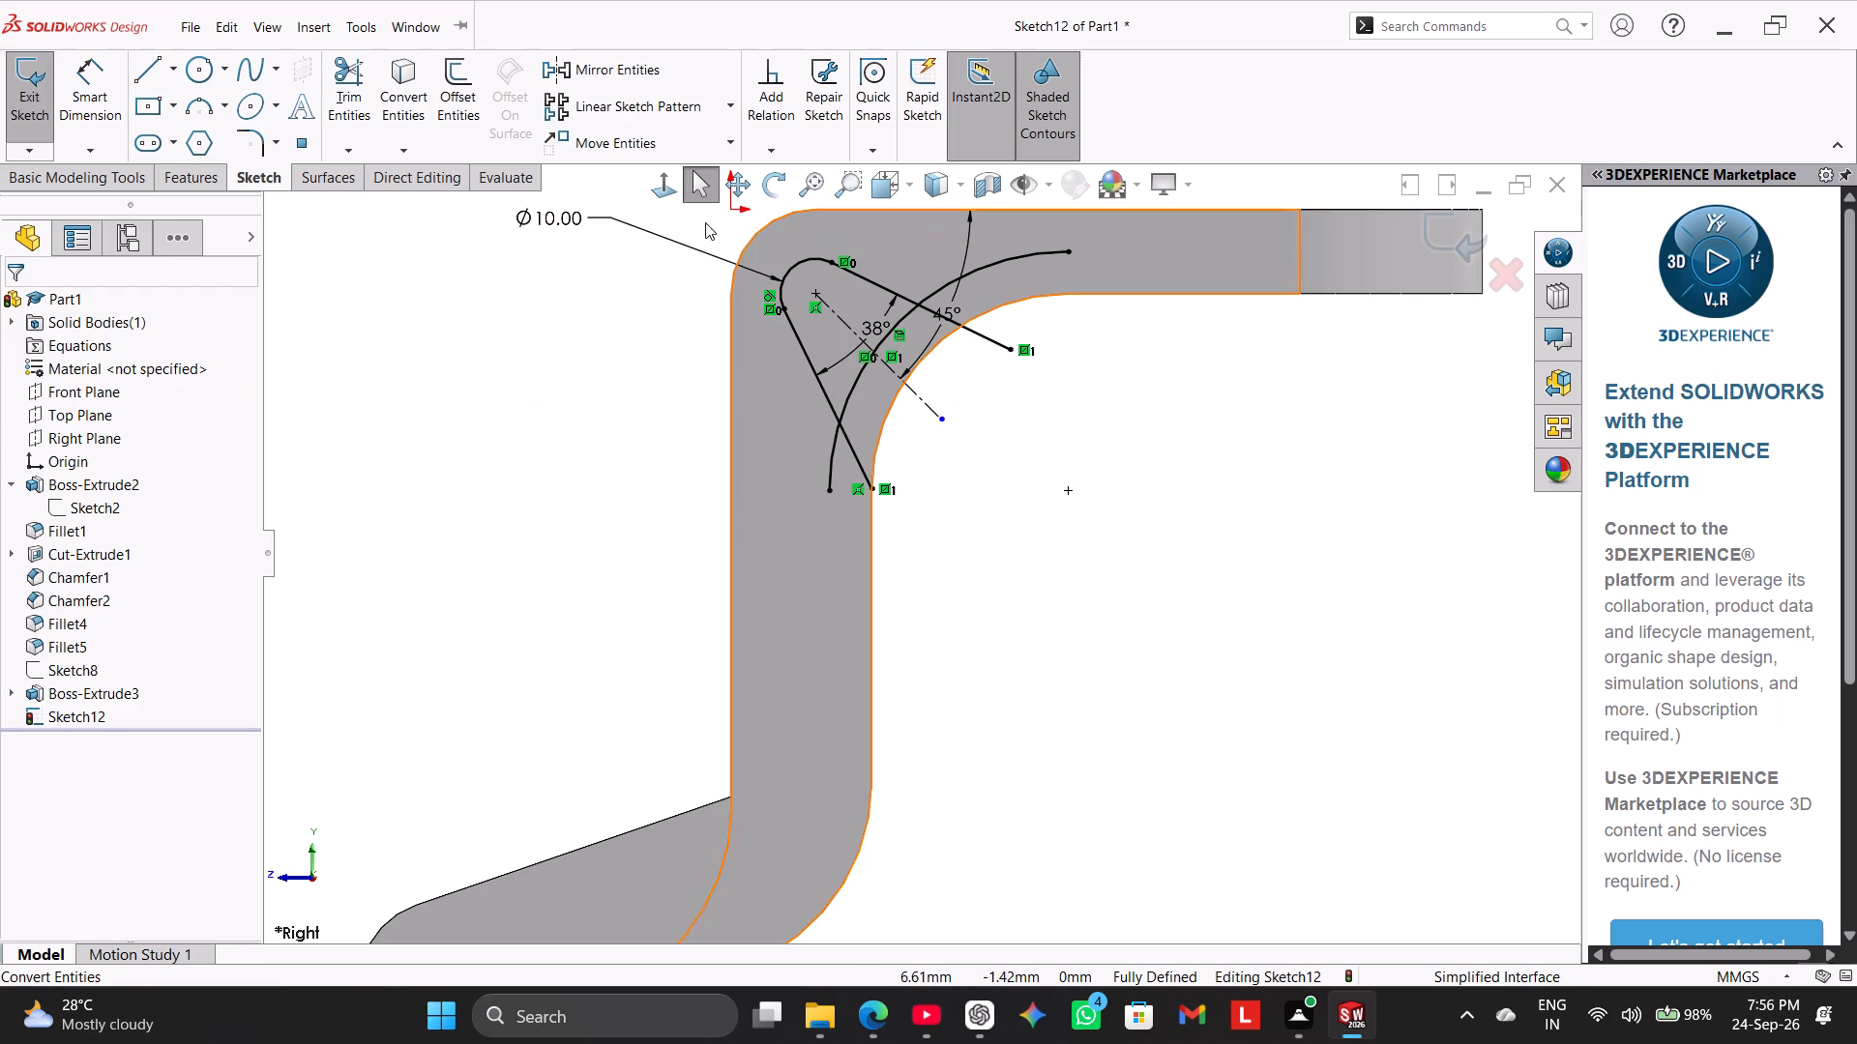
# Trim the overhanging ends of the converted arc and both tangent lines to leave a closed rounded wedge profile.
pyautogui.moveTo(344, 94); pyautogui.dragTo(361, 100)
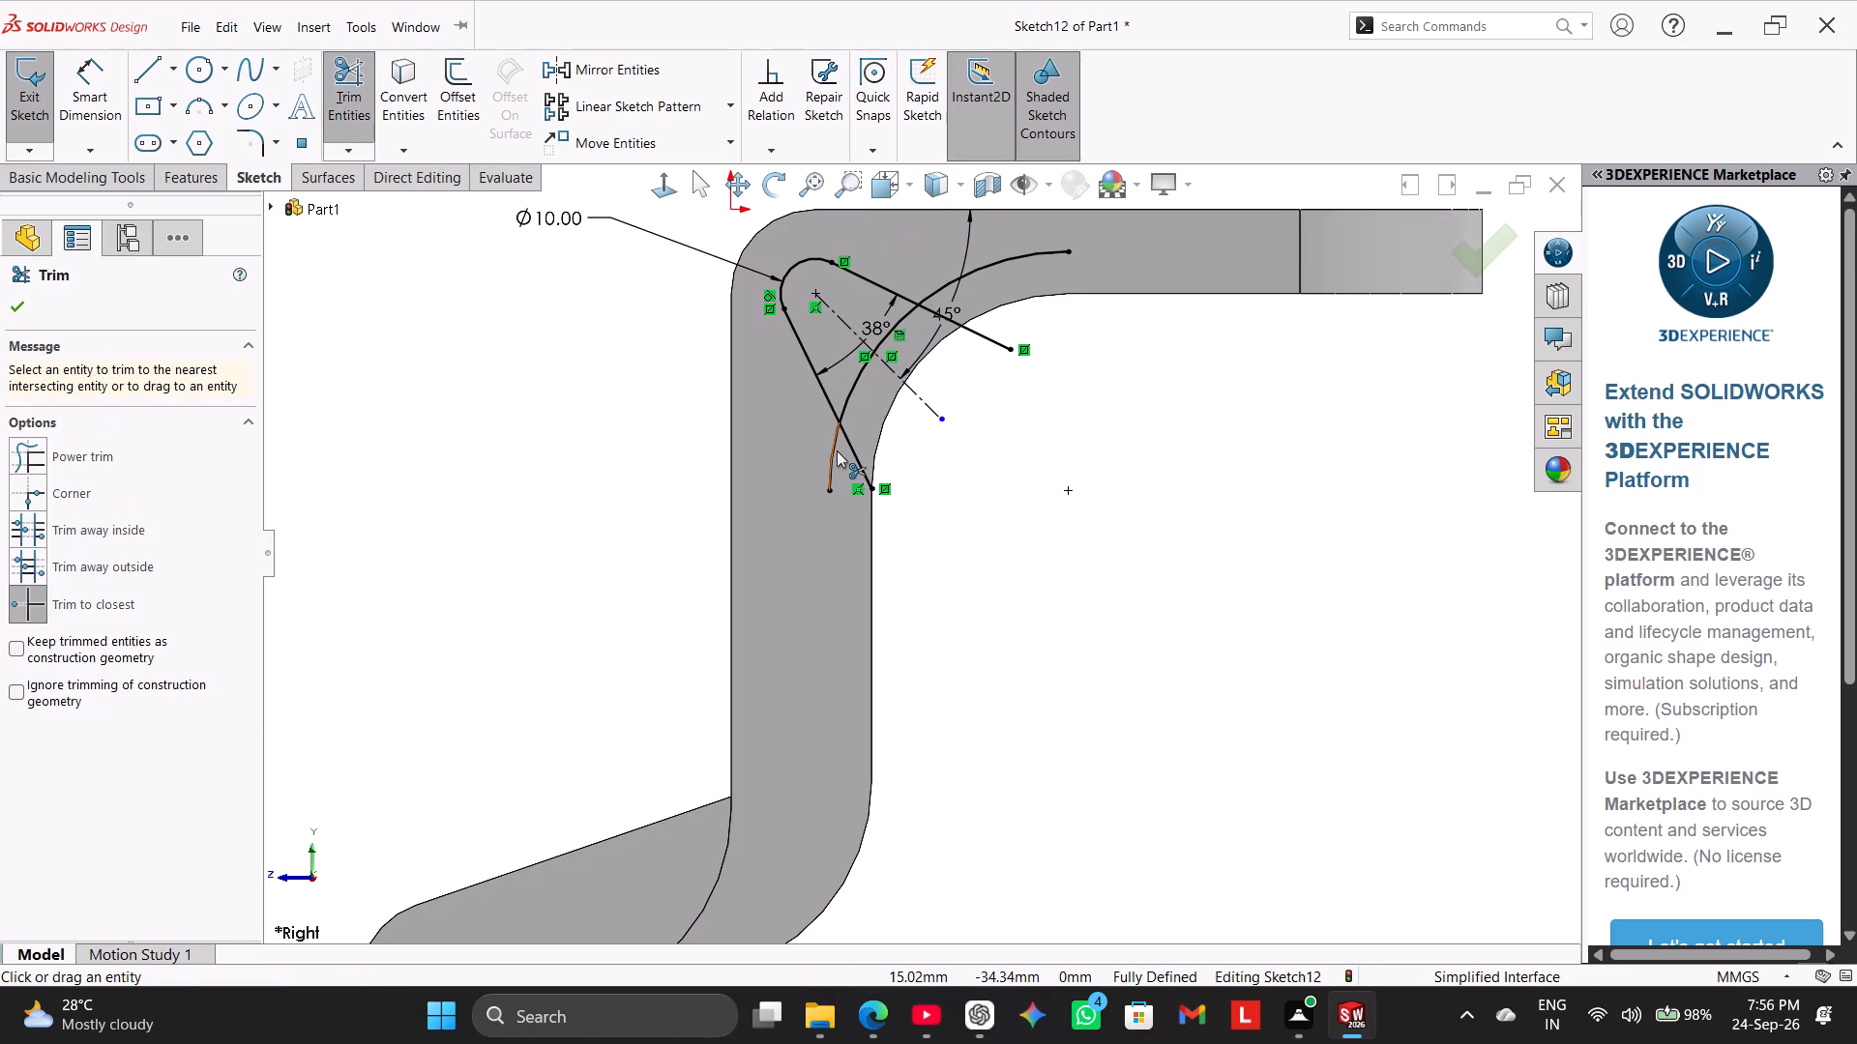
pyautogui.click(837, 450)
pyautogui.click(849, 450)
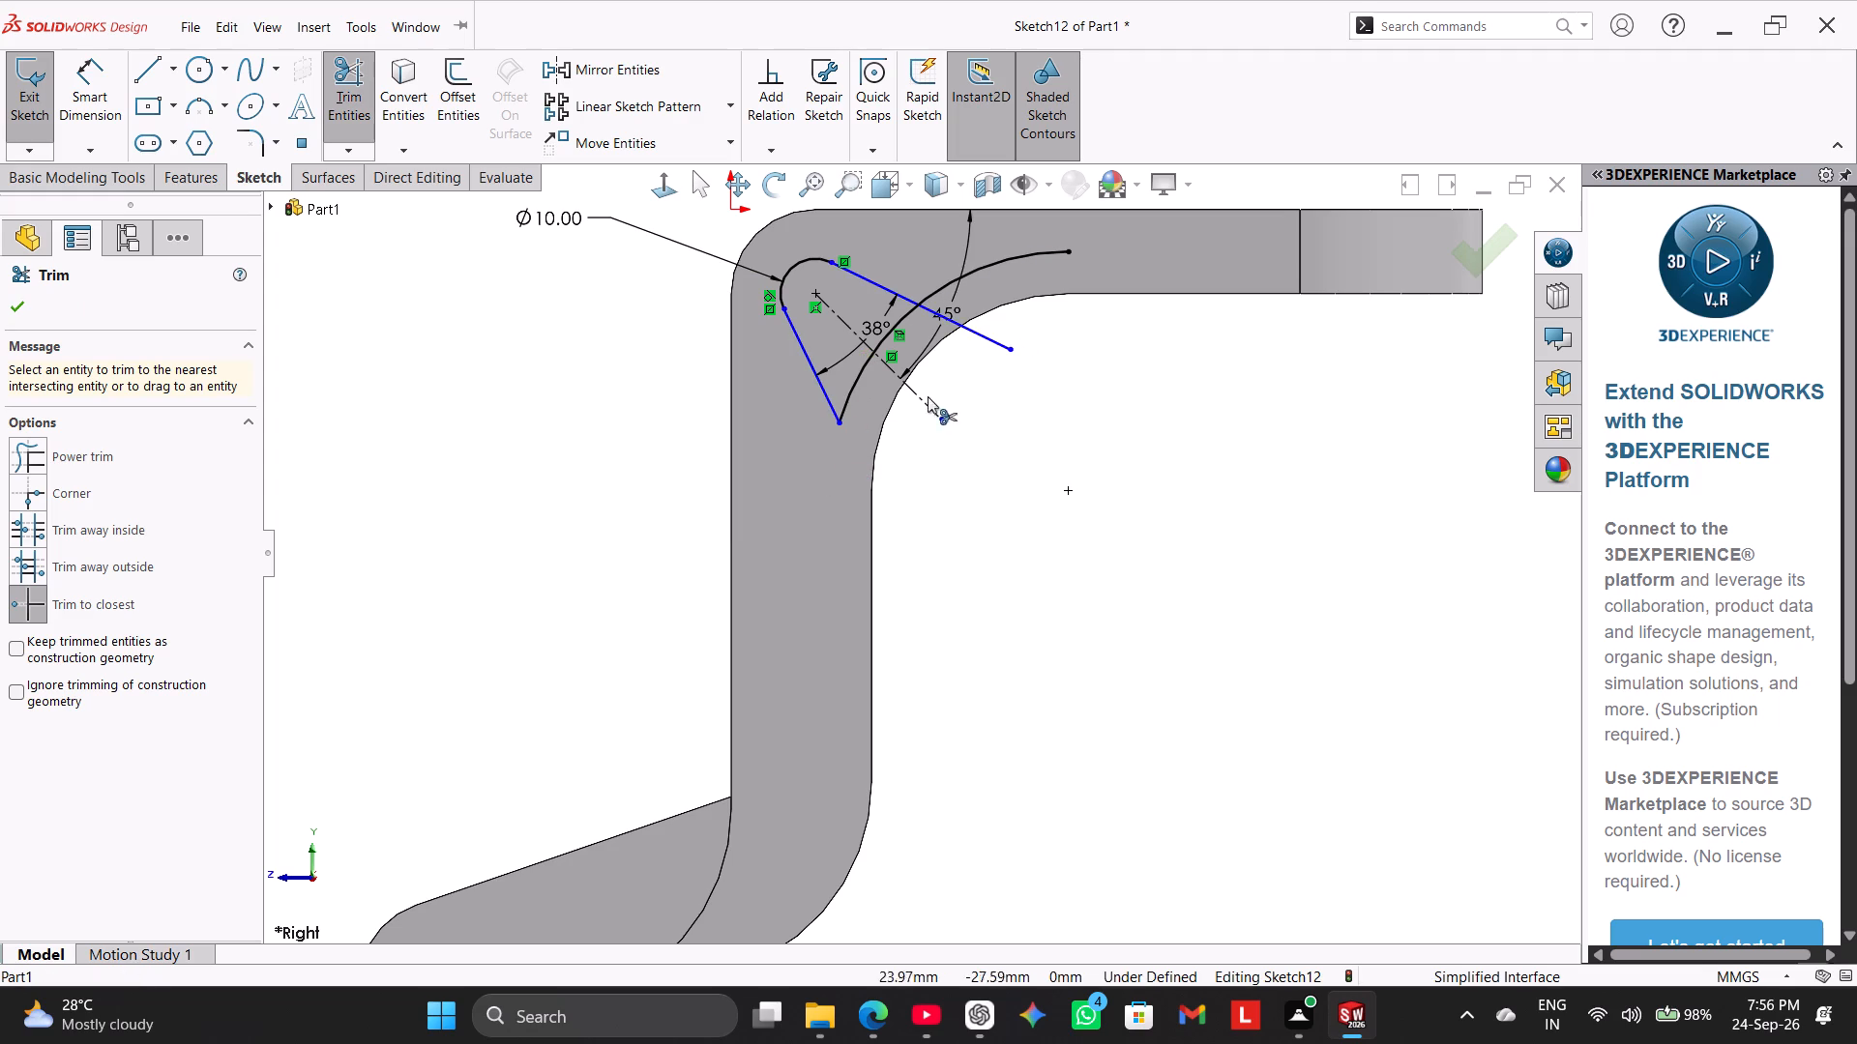
pyautogui.click(989, 341)
pyautogui.click(938, 289)
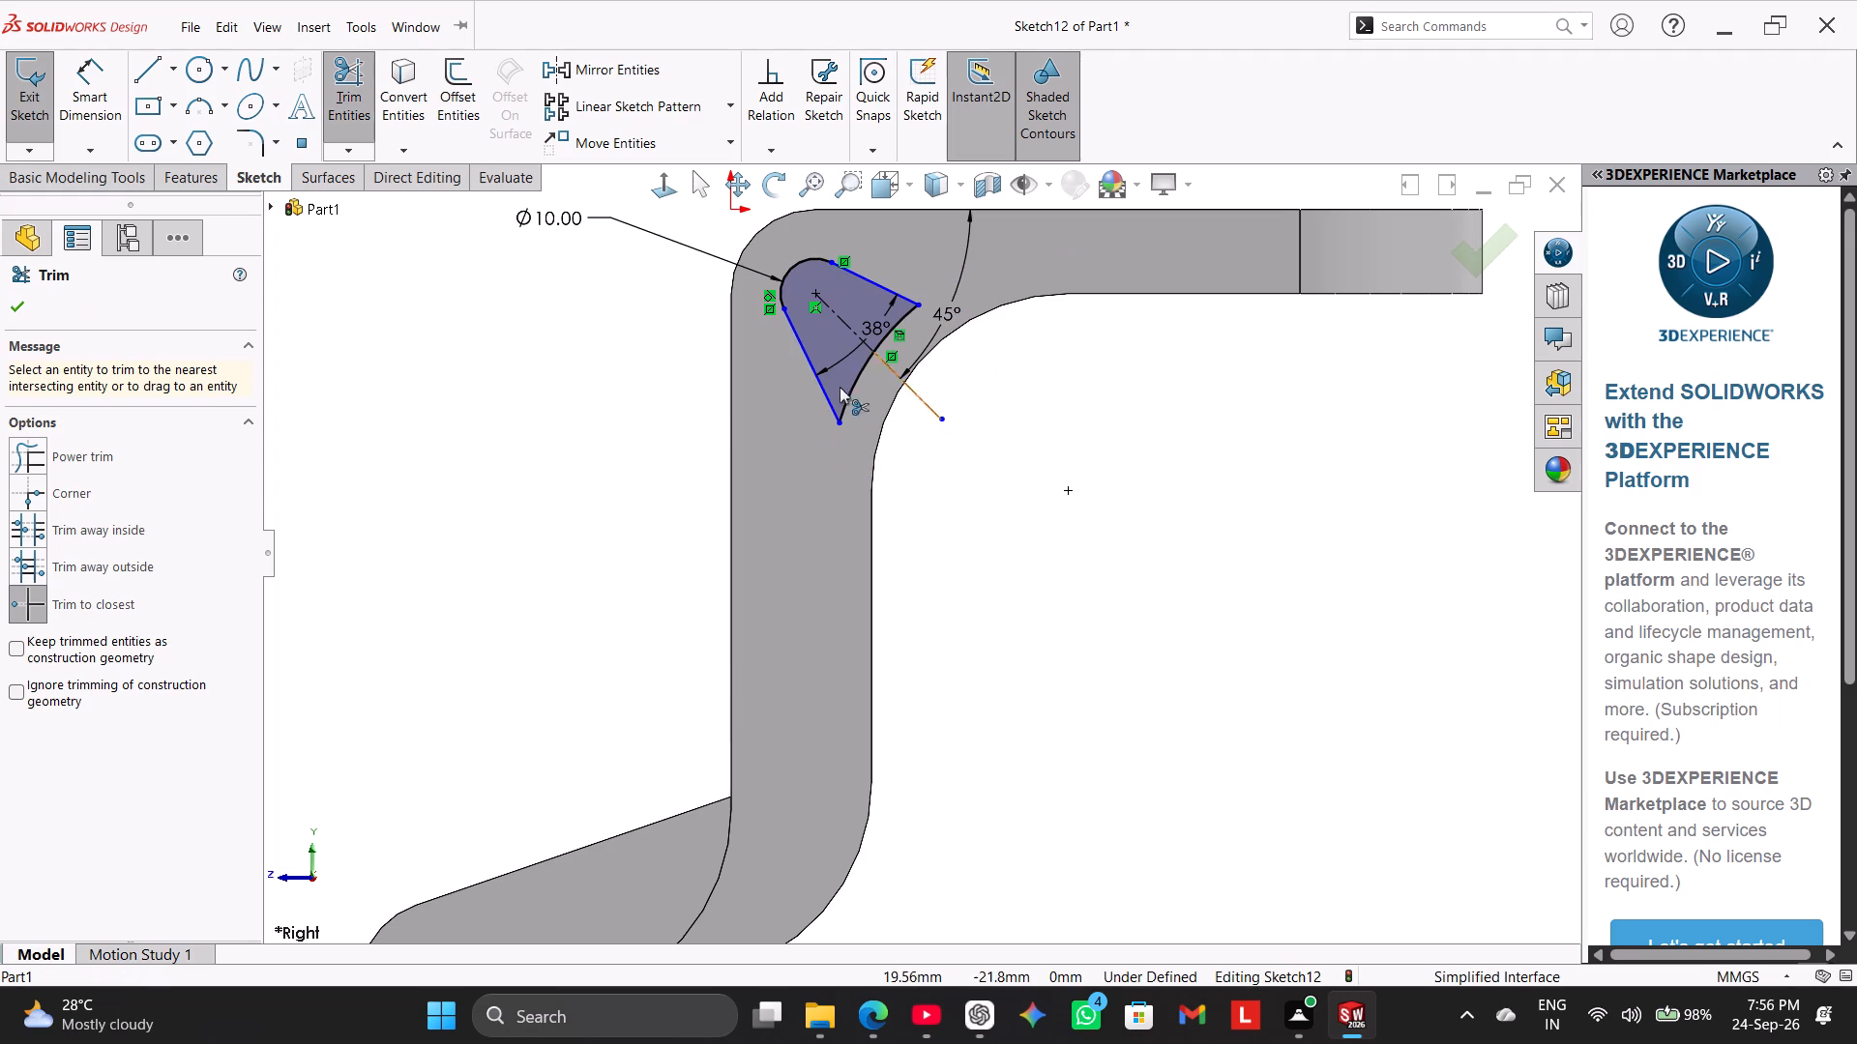
pyautogui.rightClick(573, 439)
pyautogui.click(634, 507)
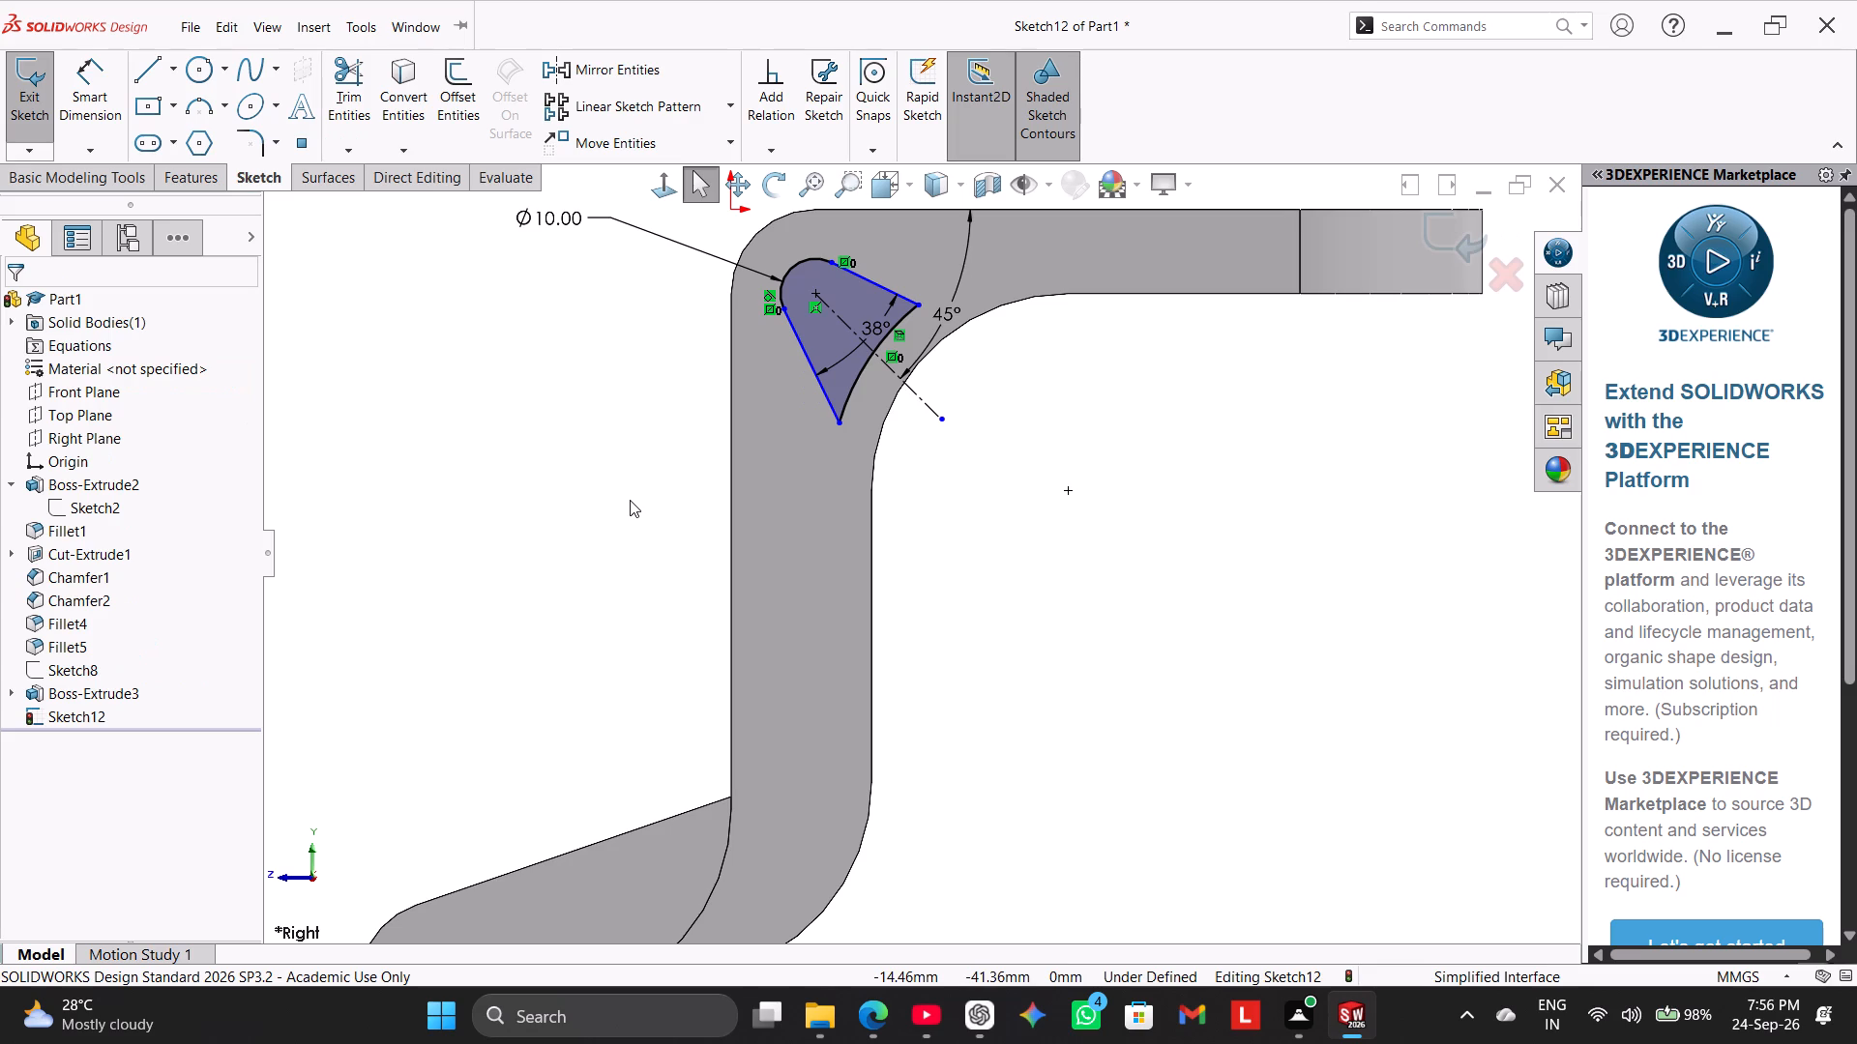
pyautogui.rightClick(541, 409)
# Reposition the 38° angle dimension text inside the wedge profile, slightly closer to the rounded arc.
pyautogui.click(474, 435)
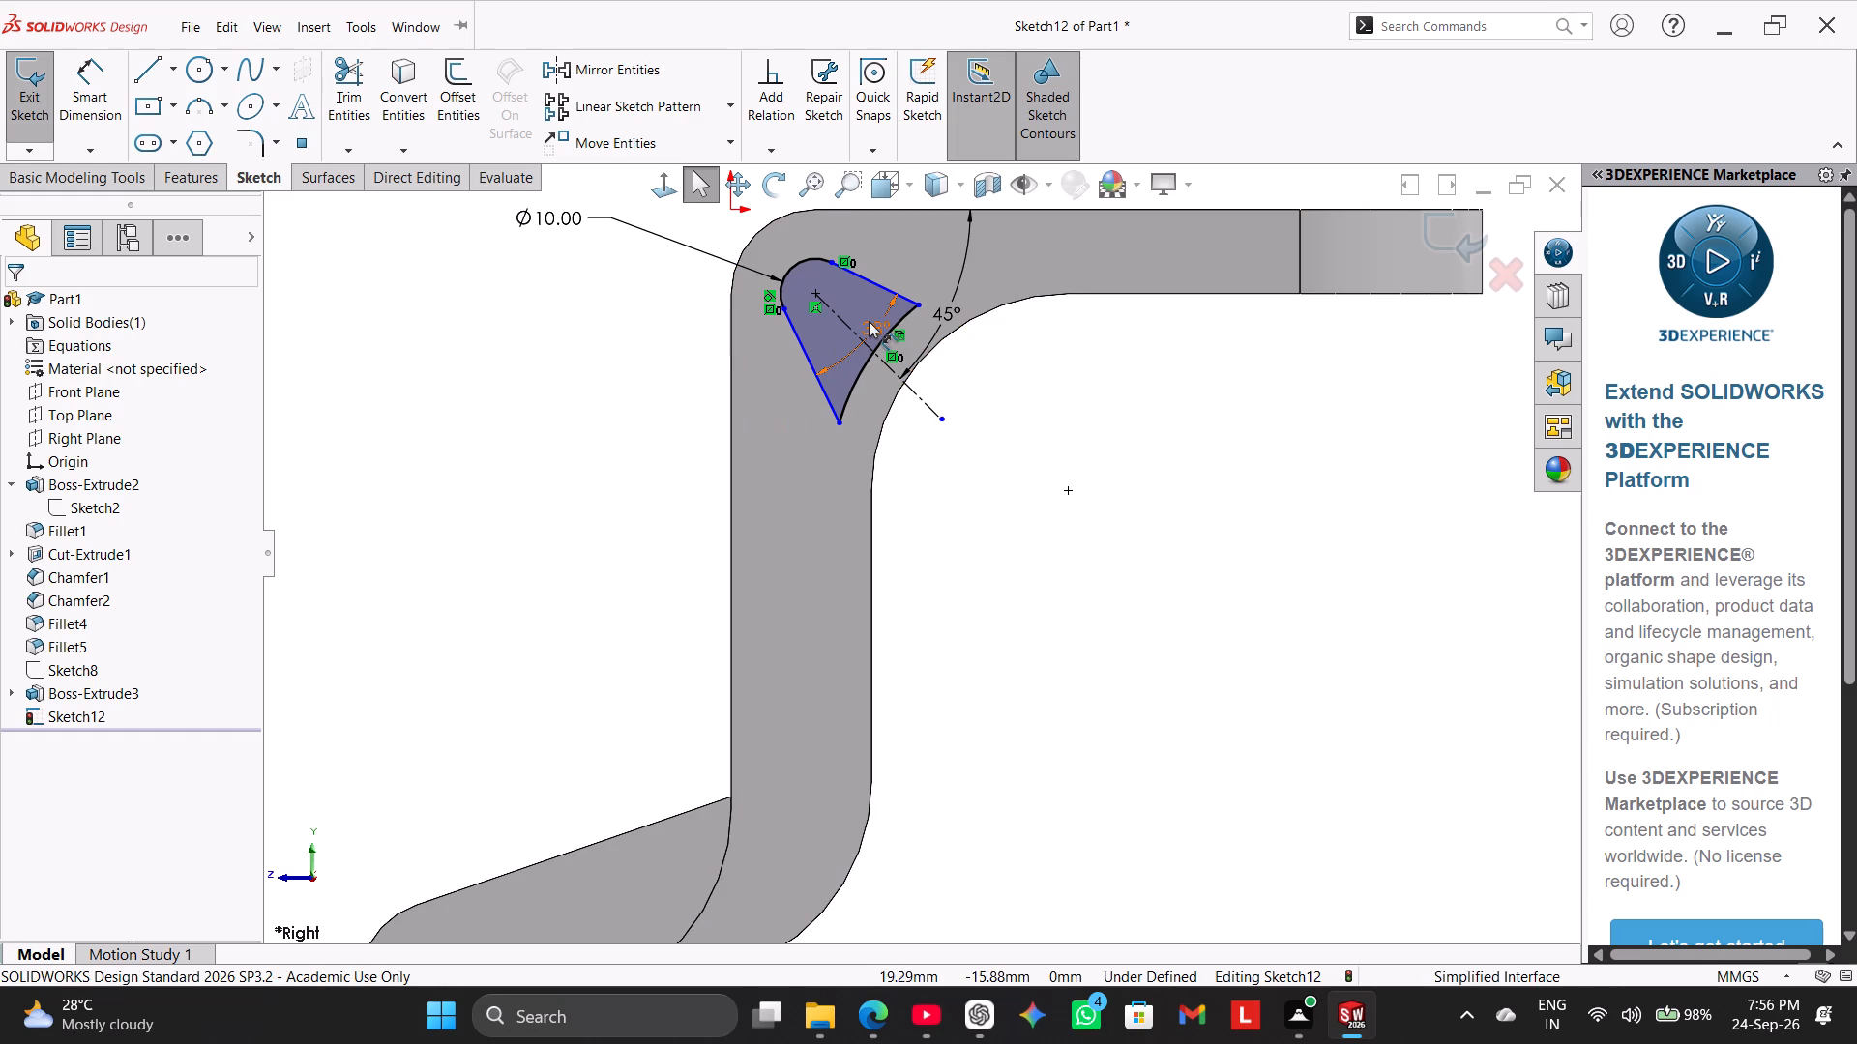
pyautogui.moveTo(872, 321); pyautogui.dragTo(857, 315)
pyautogui.click(530, 347)
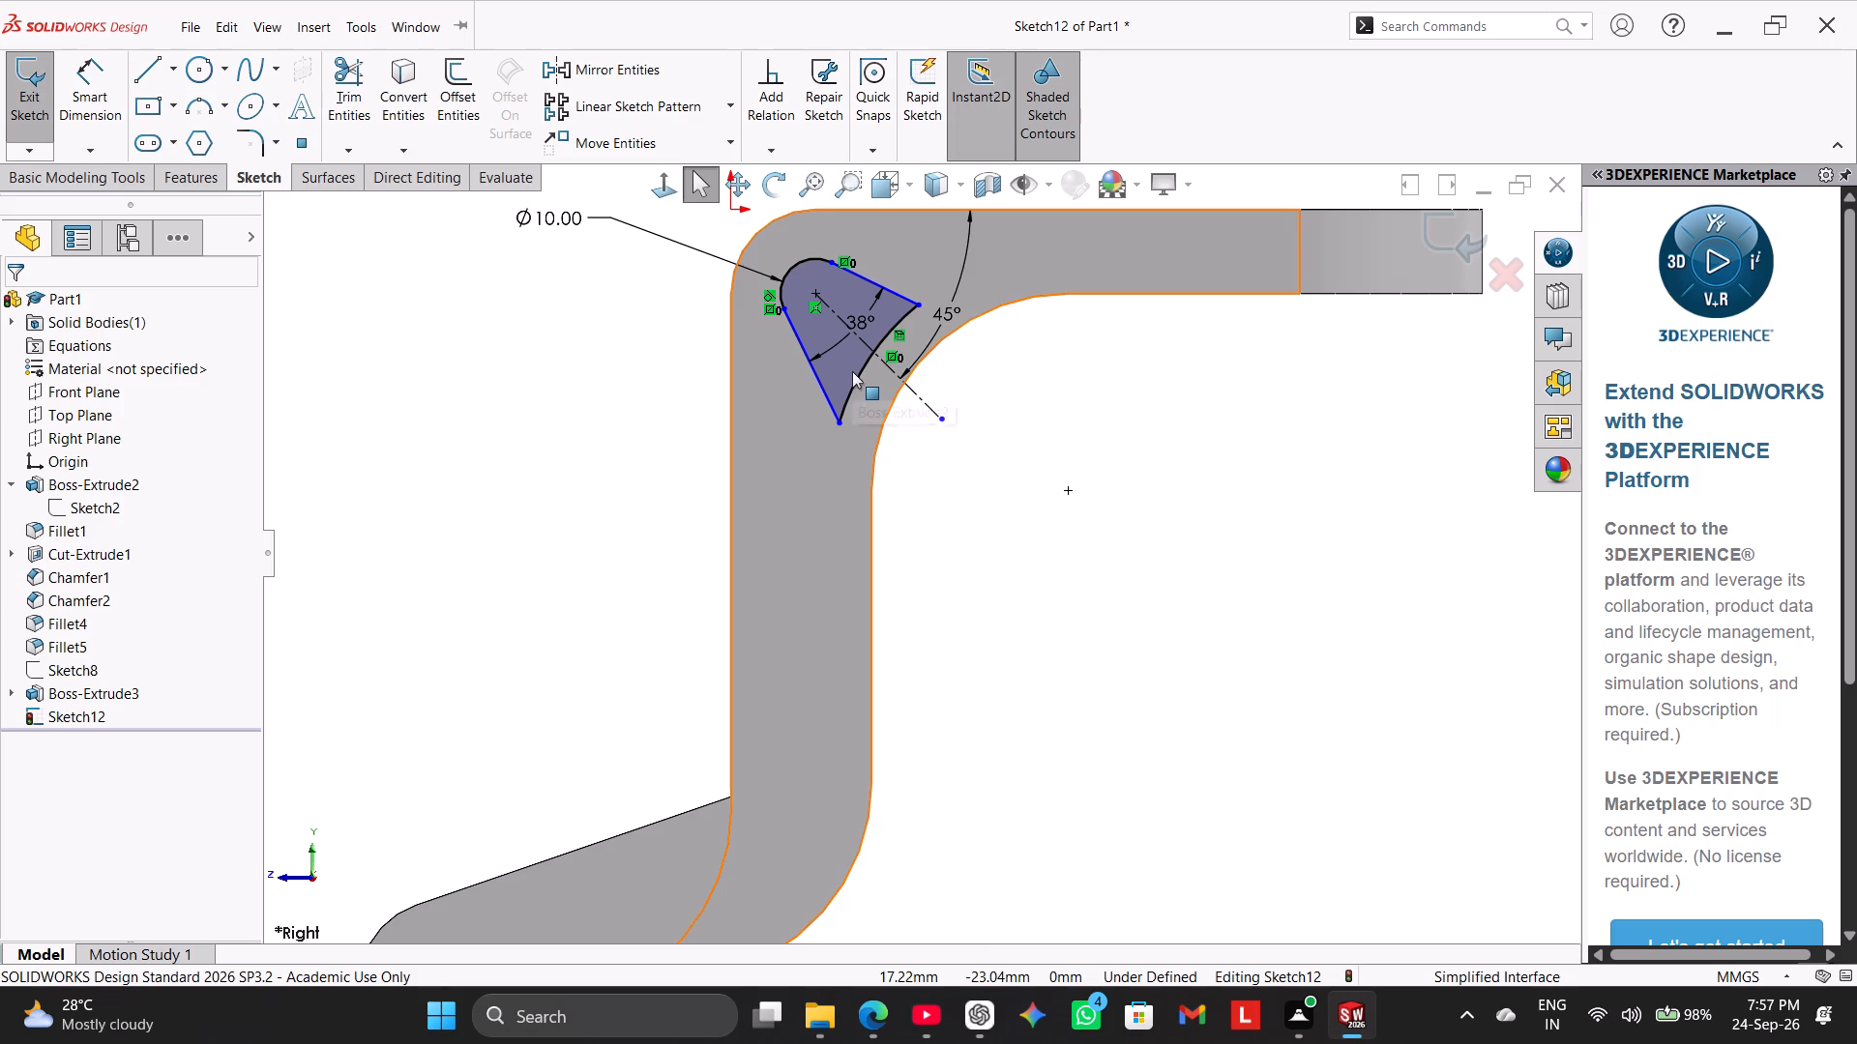
# Make the wedge profile's two straight side lines symmetric about the construction centreline.
pyautogui.keyDown('ctrl'); pyautogui.click(817, 377); pyautogui.keyUp('ctrl')
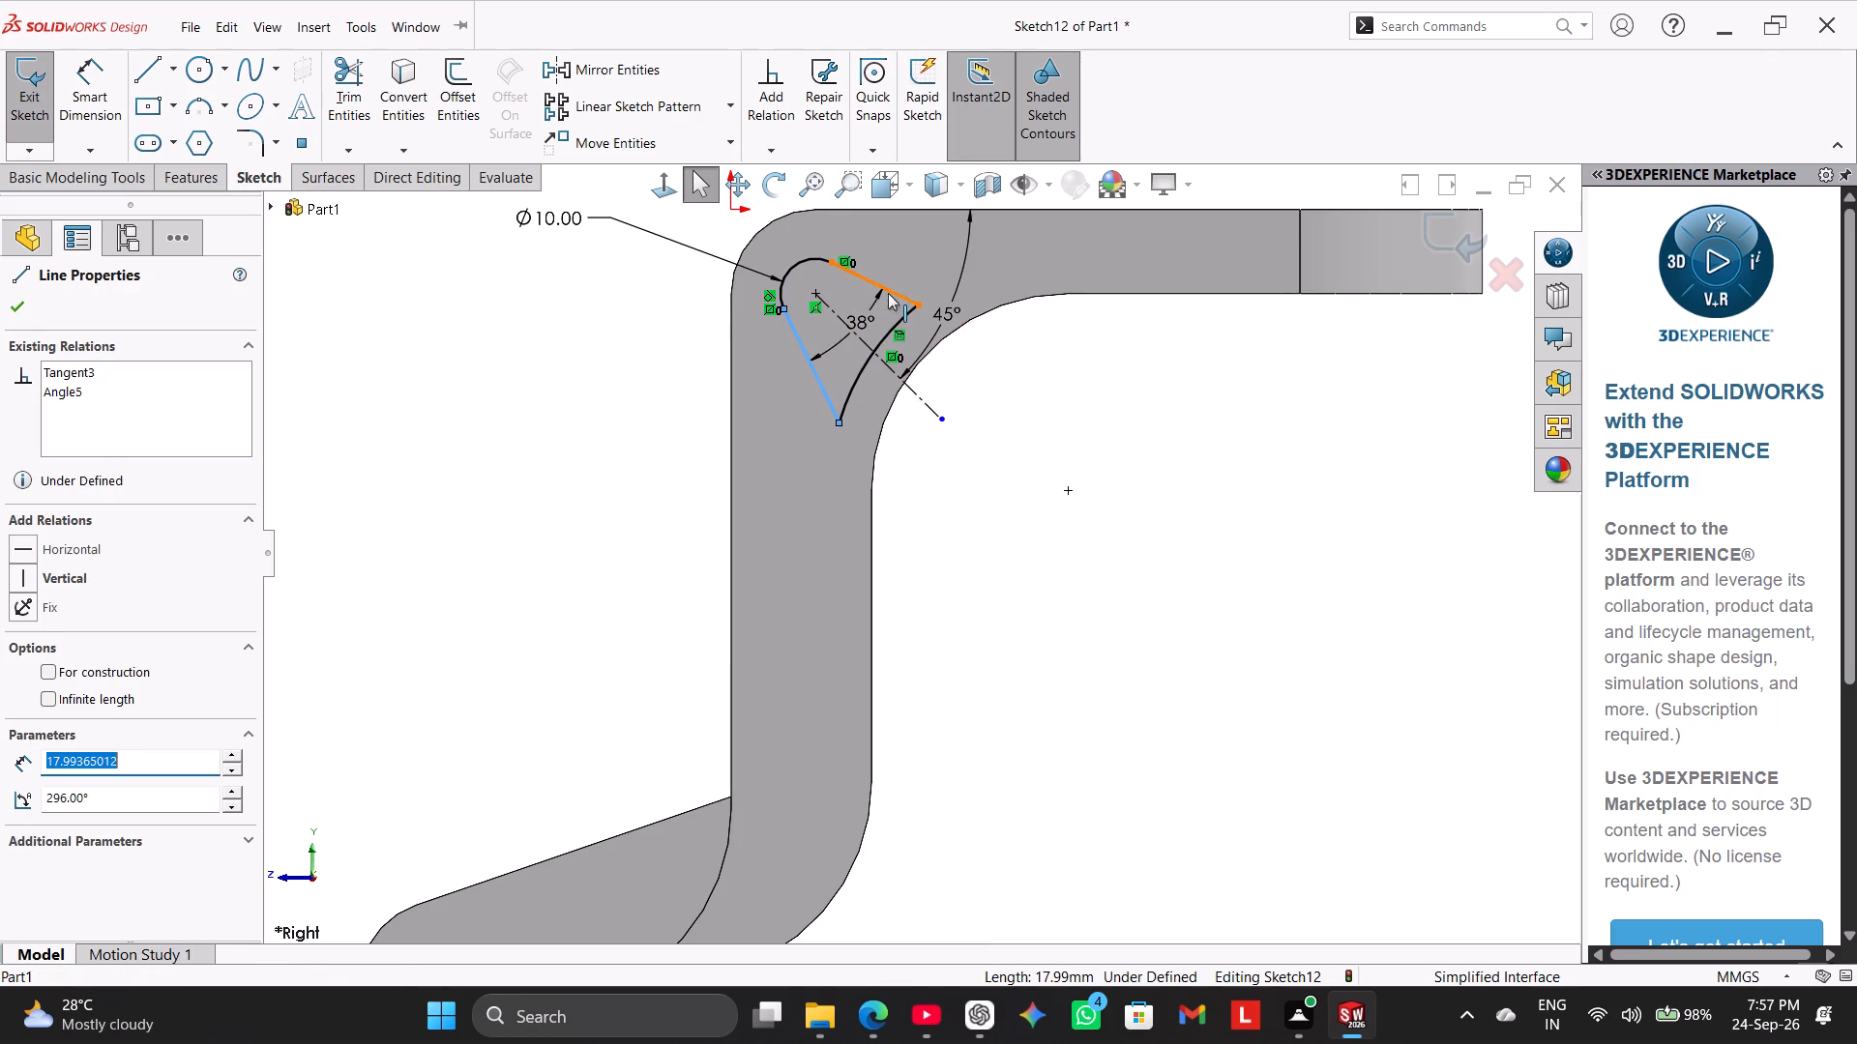
pyautogui.keyDown('ctrl'); pyautogui.click(888, 293); pyautogui.keyUp('ctrl')
pyautogui.keyDown('ctrl'); pyautogui.click(859, 340); pyautogui.keyUp('ctrl')
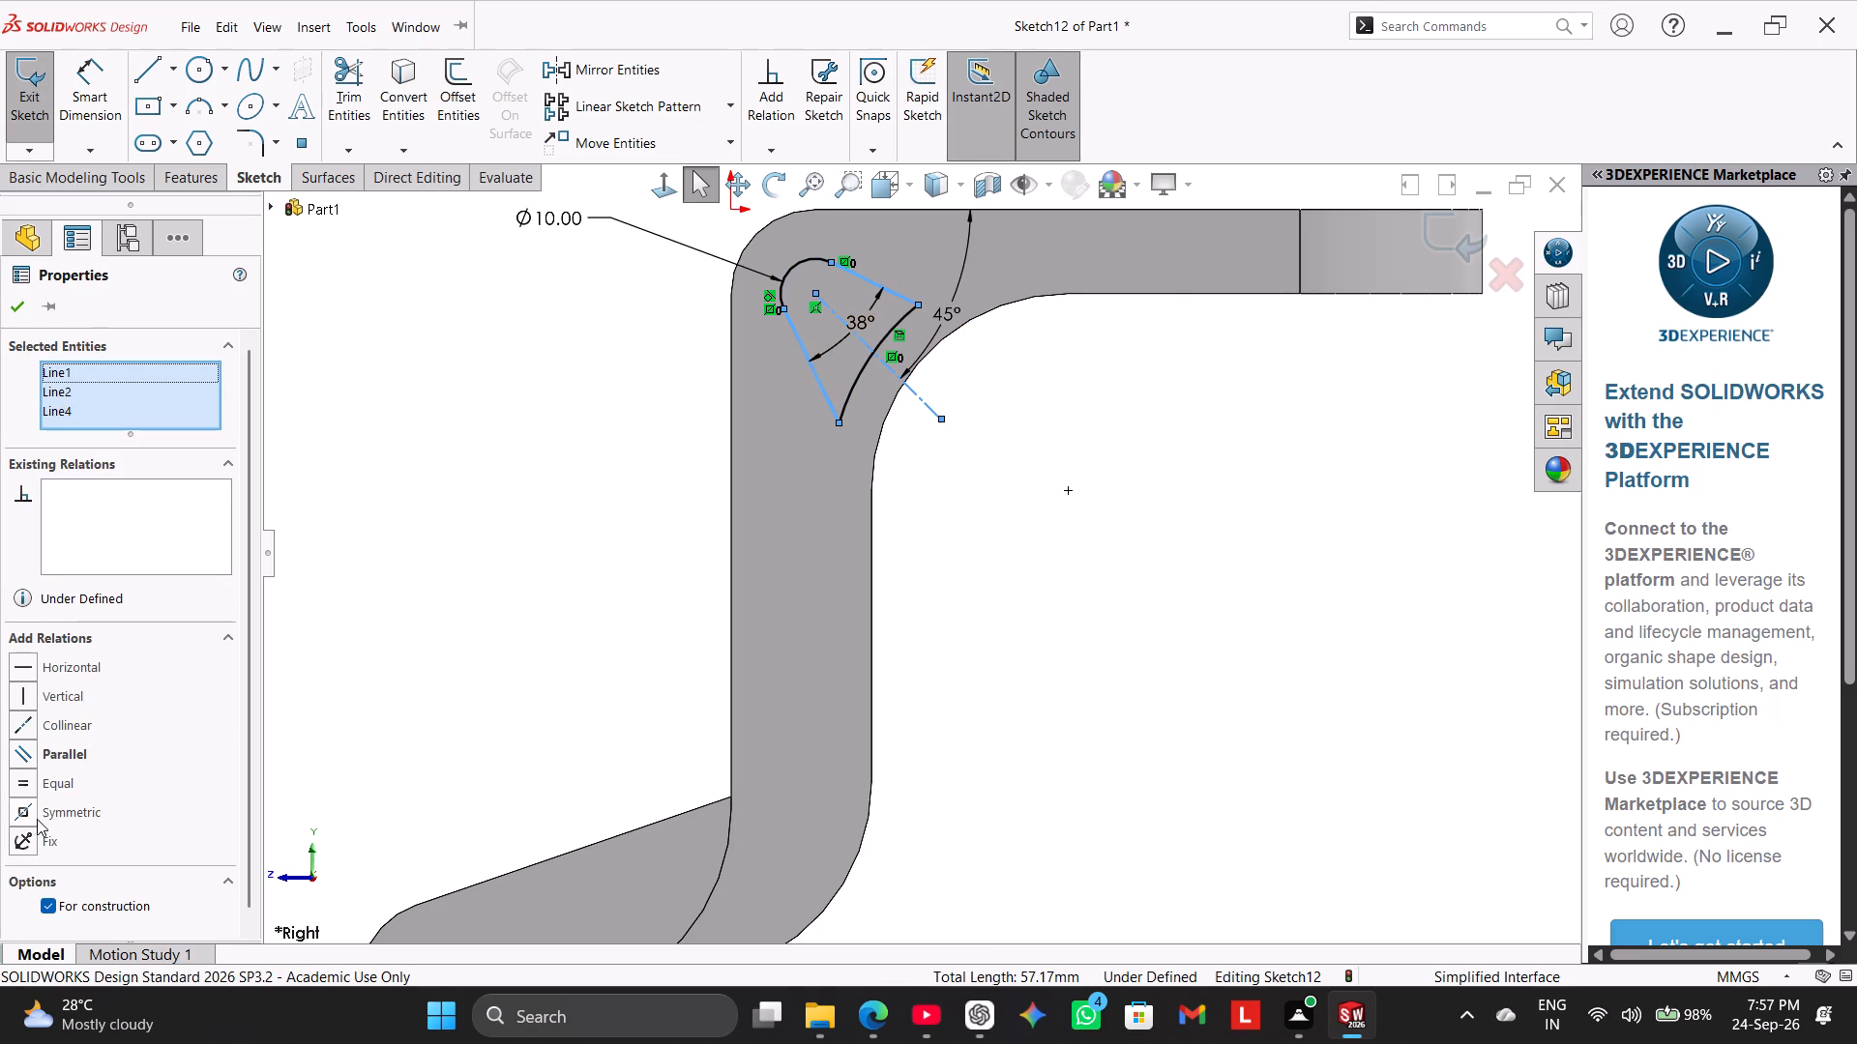
pyautogui.click(45, 811)
pyautogui.click(497, 505)
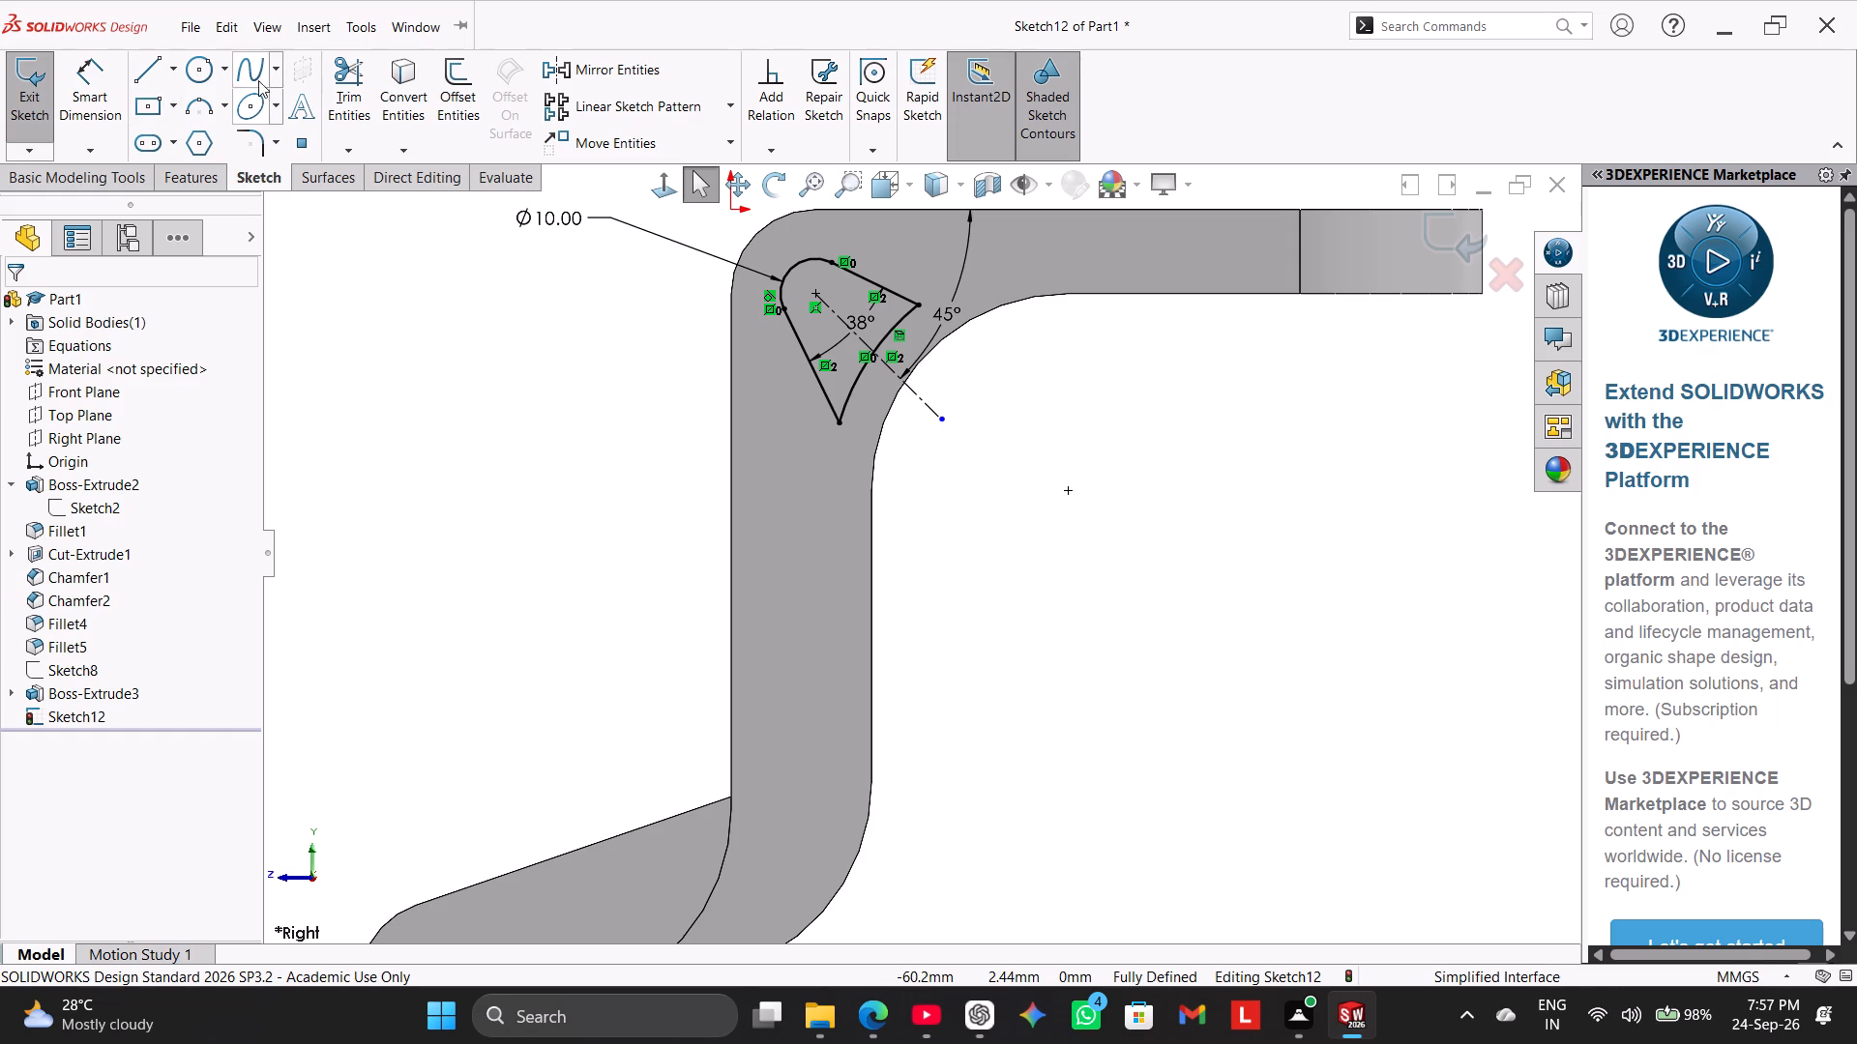
# Sketch a circle about 8.24 mm in diameter inside the wedge, concentric with its rounded end arc.
pyautogui.click(208, 68)
pyautogui.scroll(-2, 1108, 256)
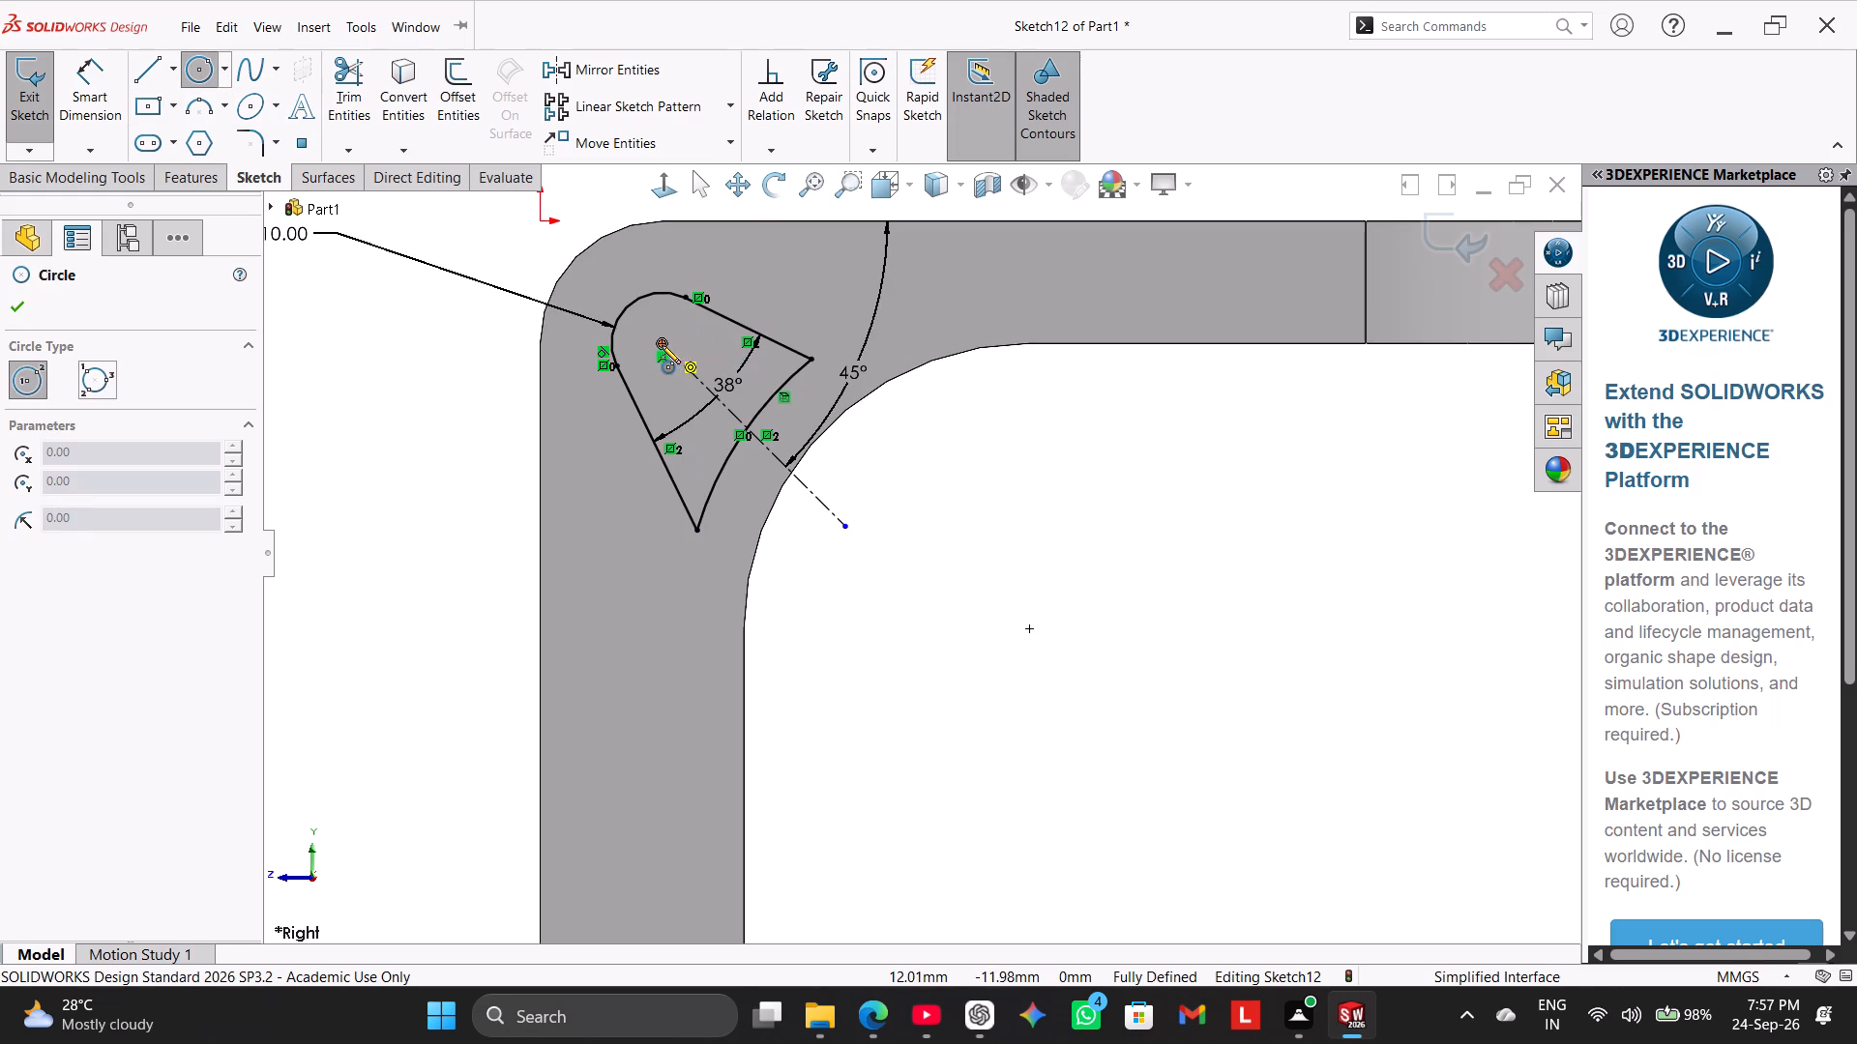
pyautogui.click(662, 345)
pyautogui.click(690, 379)
pyautogui.rightClick(448, 365)
pyautogui.click(488, 386)
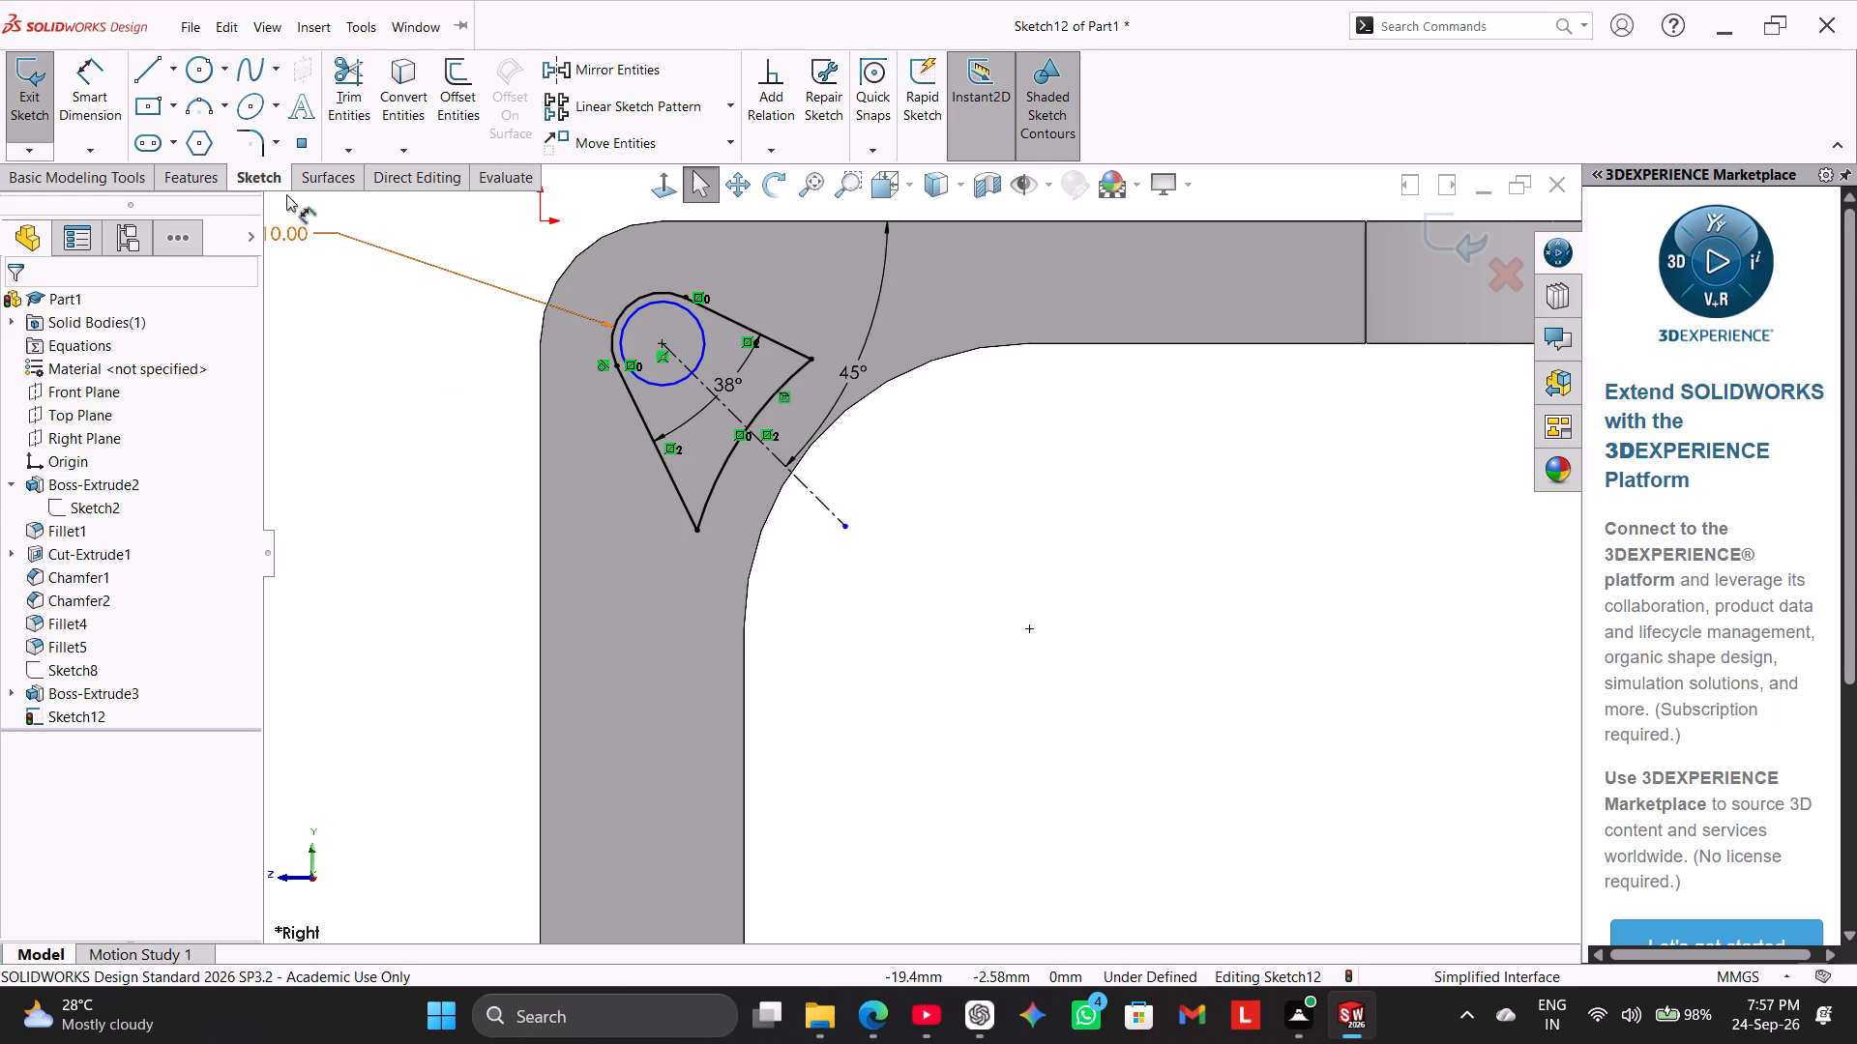
# Dimension the gap between the inner circle and the wedge's outer rounded arc as 3 mm.
pyautogui.click(77, 82)
pyautogui.scroll(-2, 756, 299)
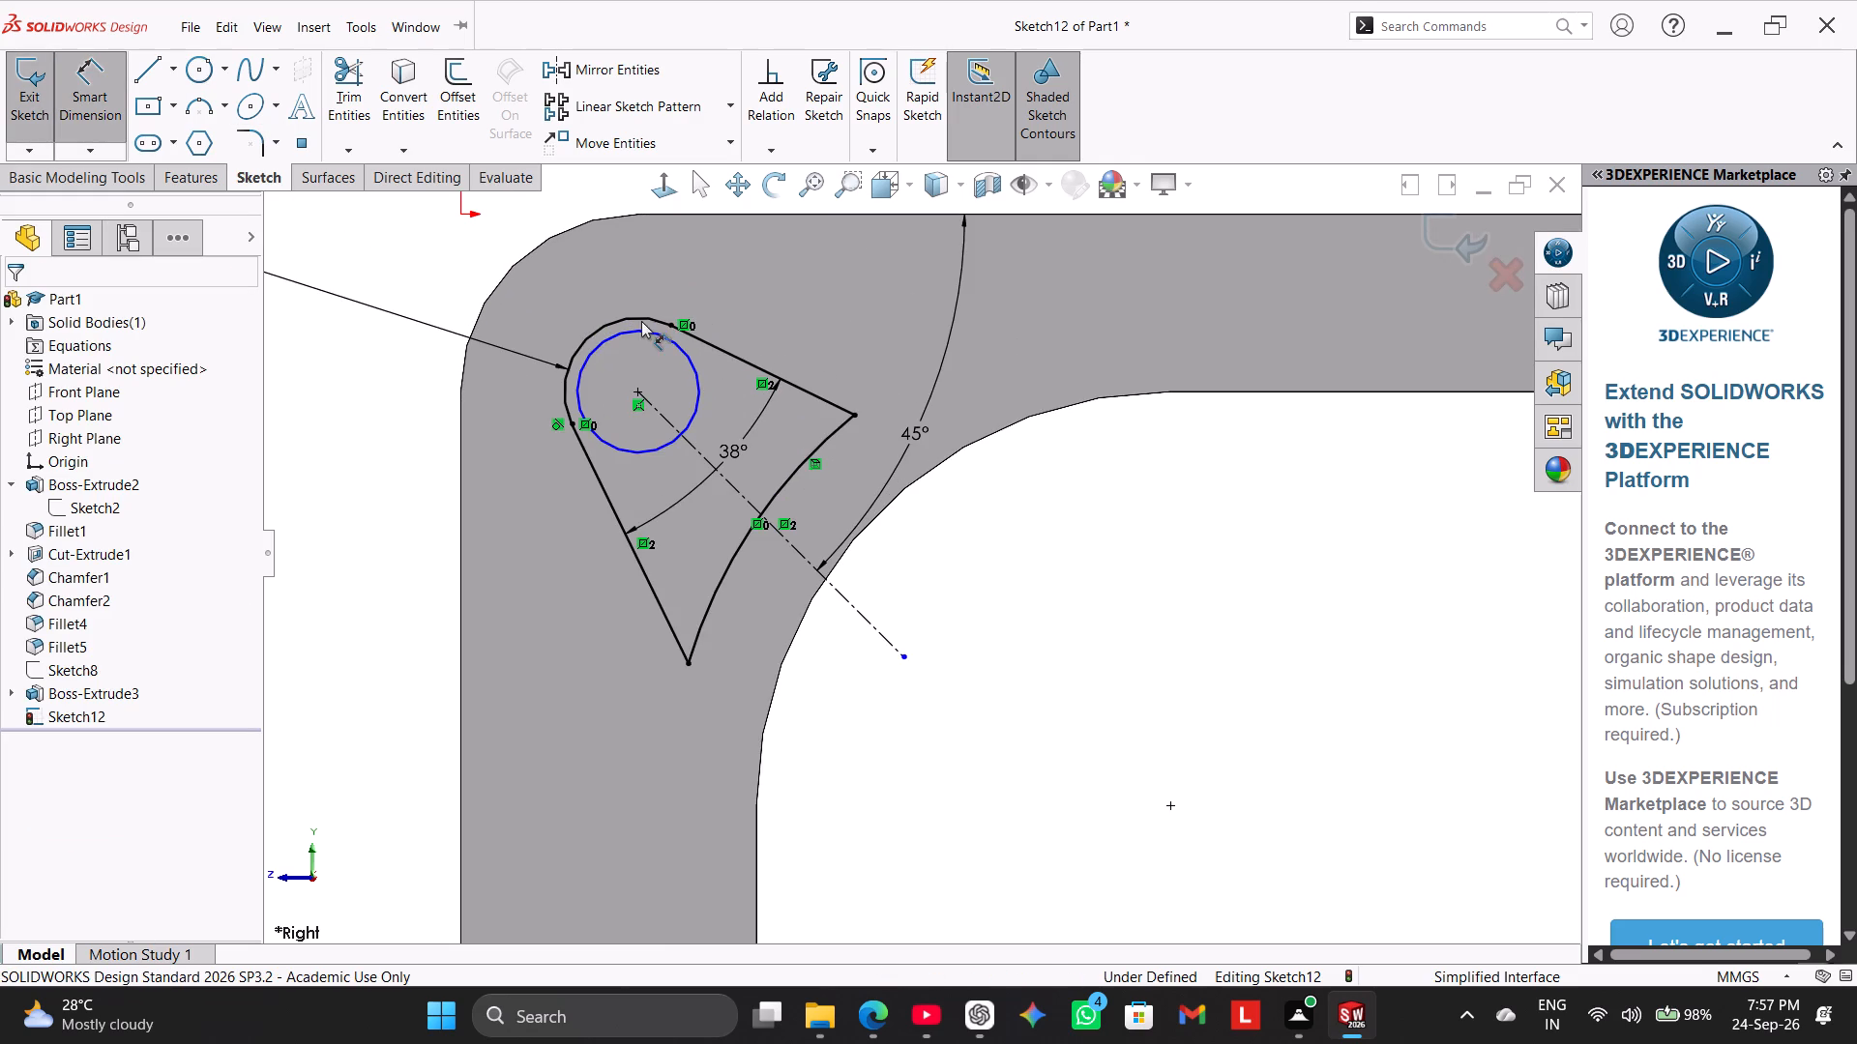
pyautogui.click(634, 329)
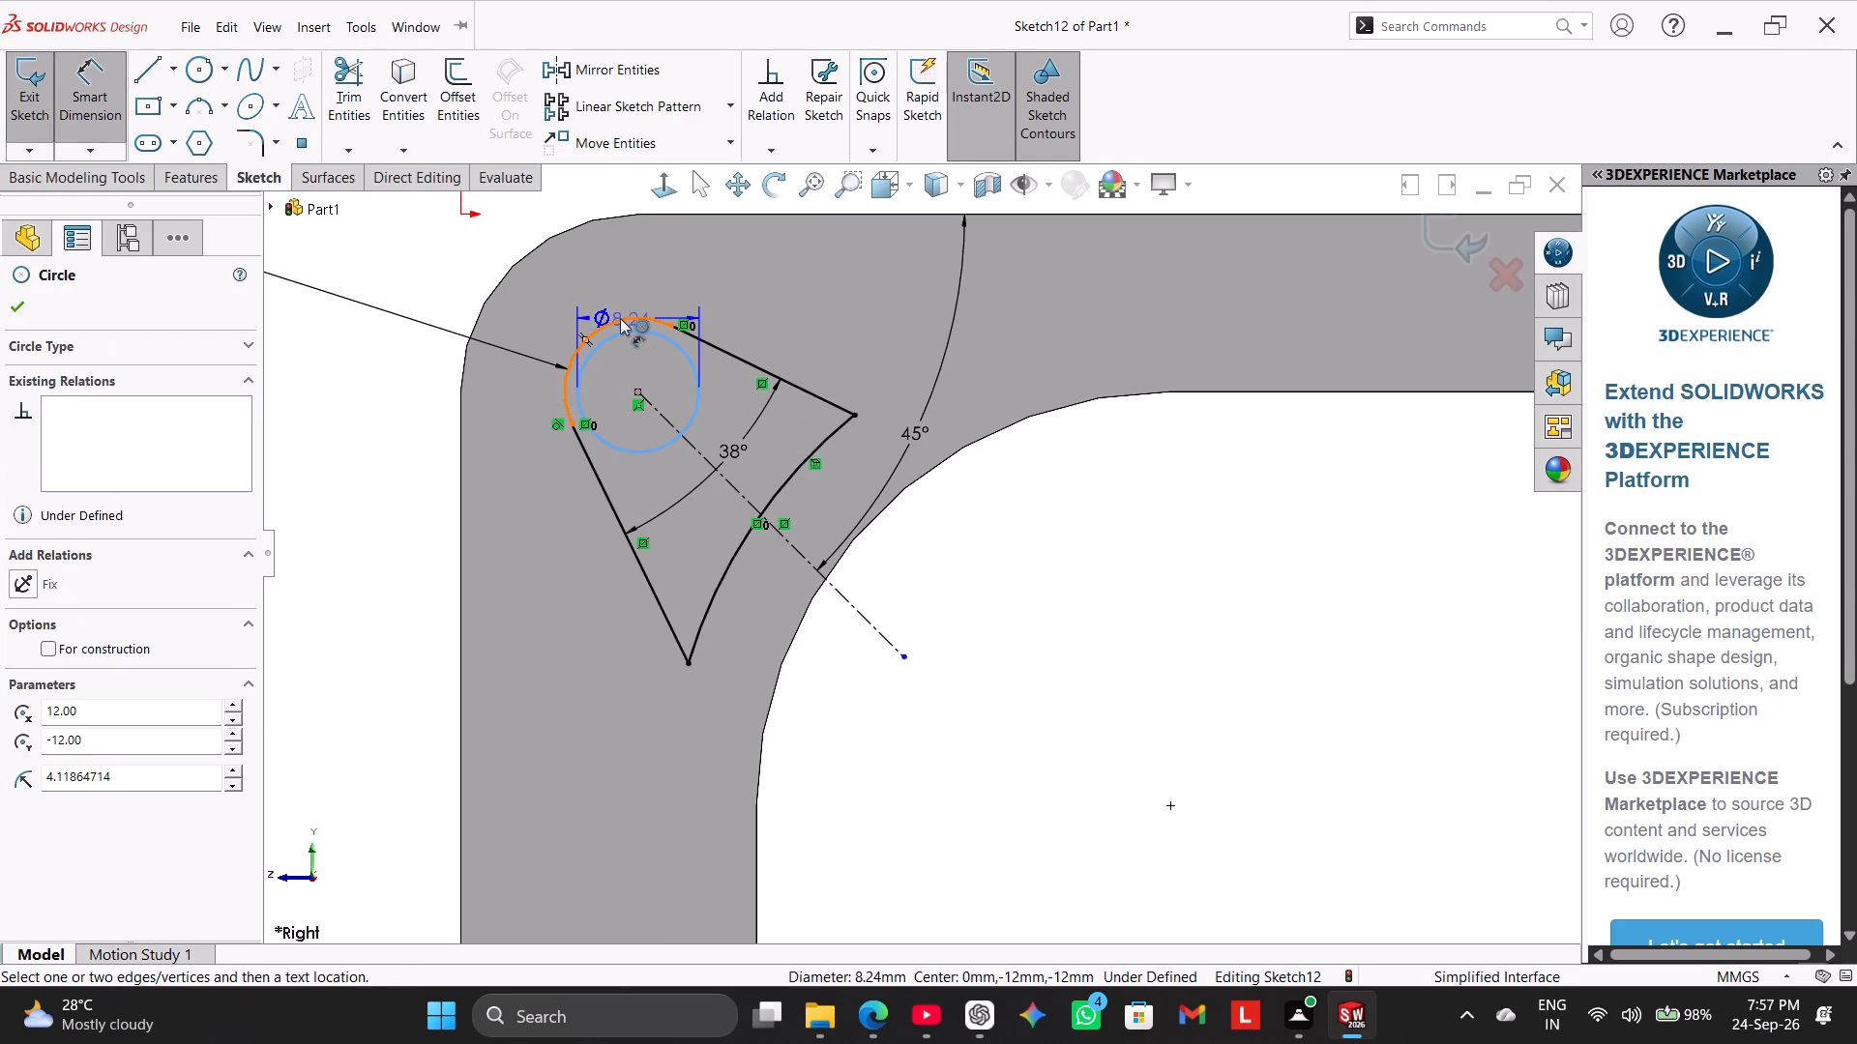
pyautogui.click(620, 318)
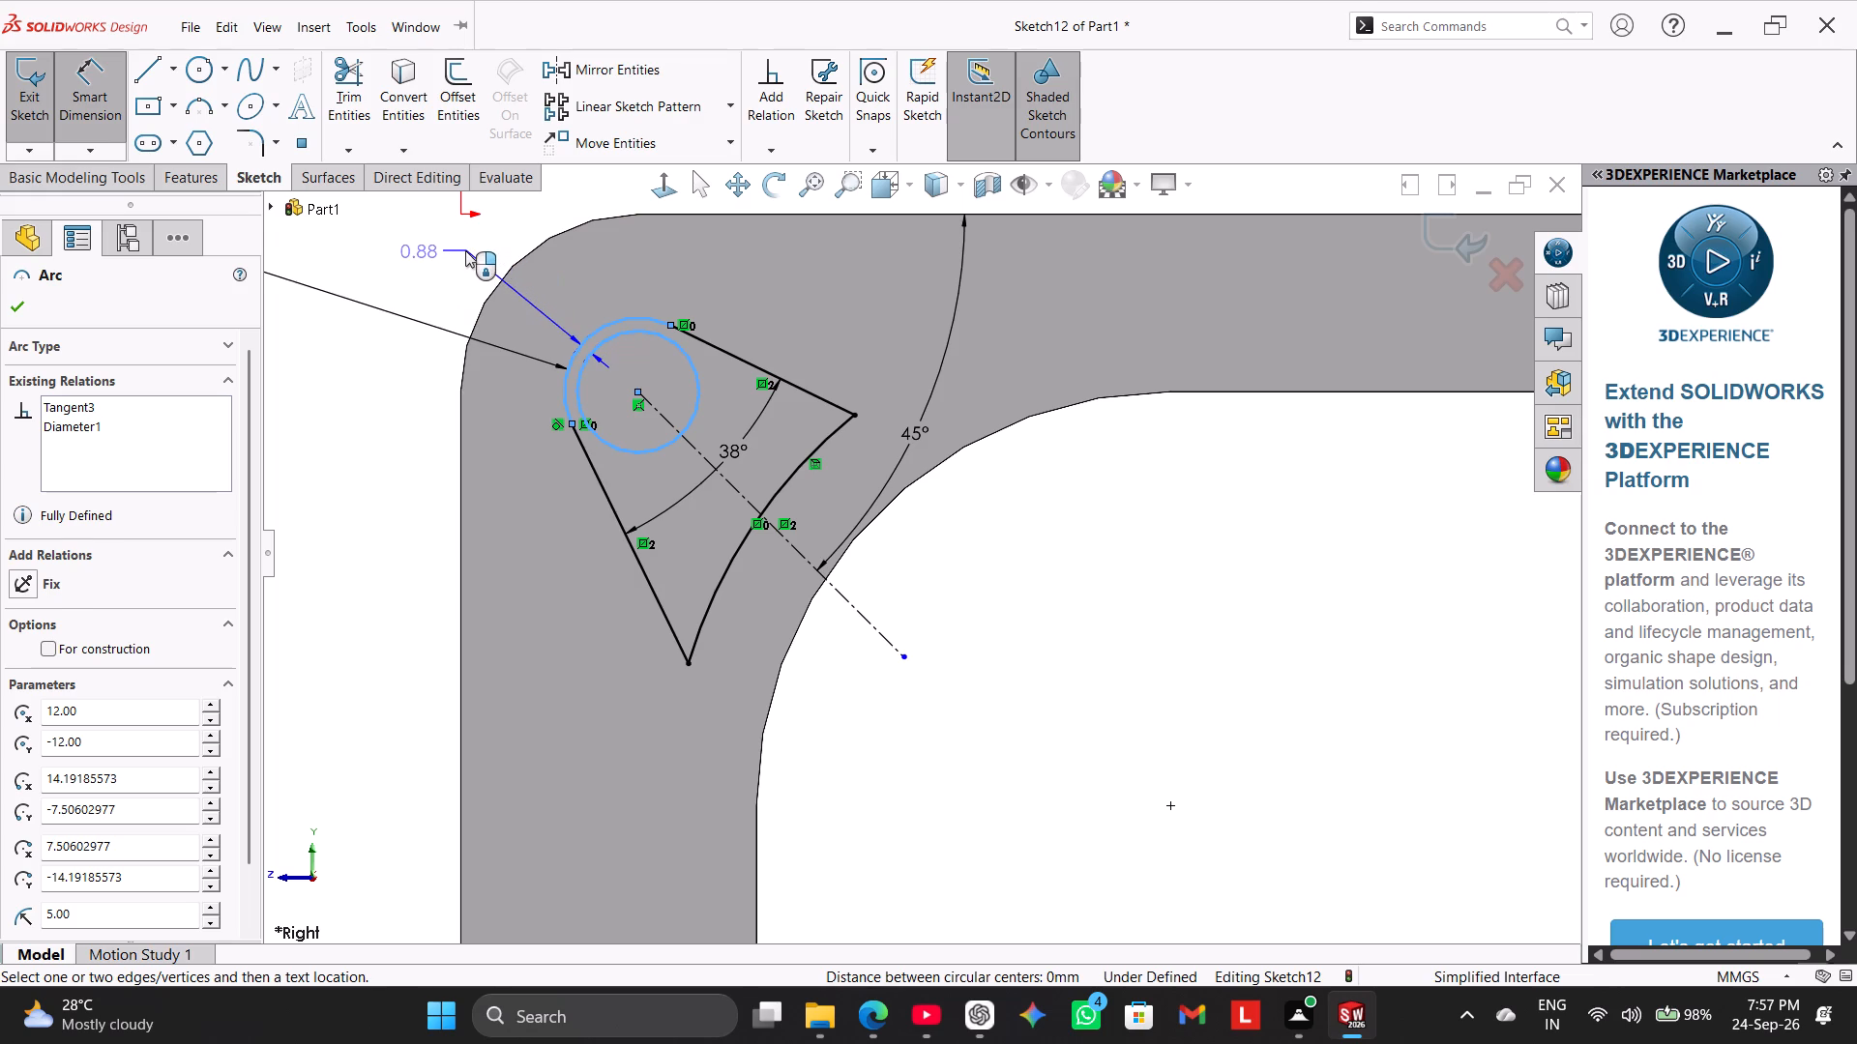
pyautogui.click(465, 250)
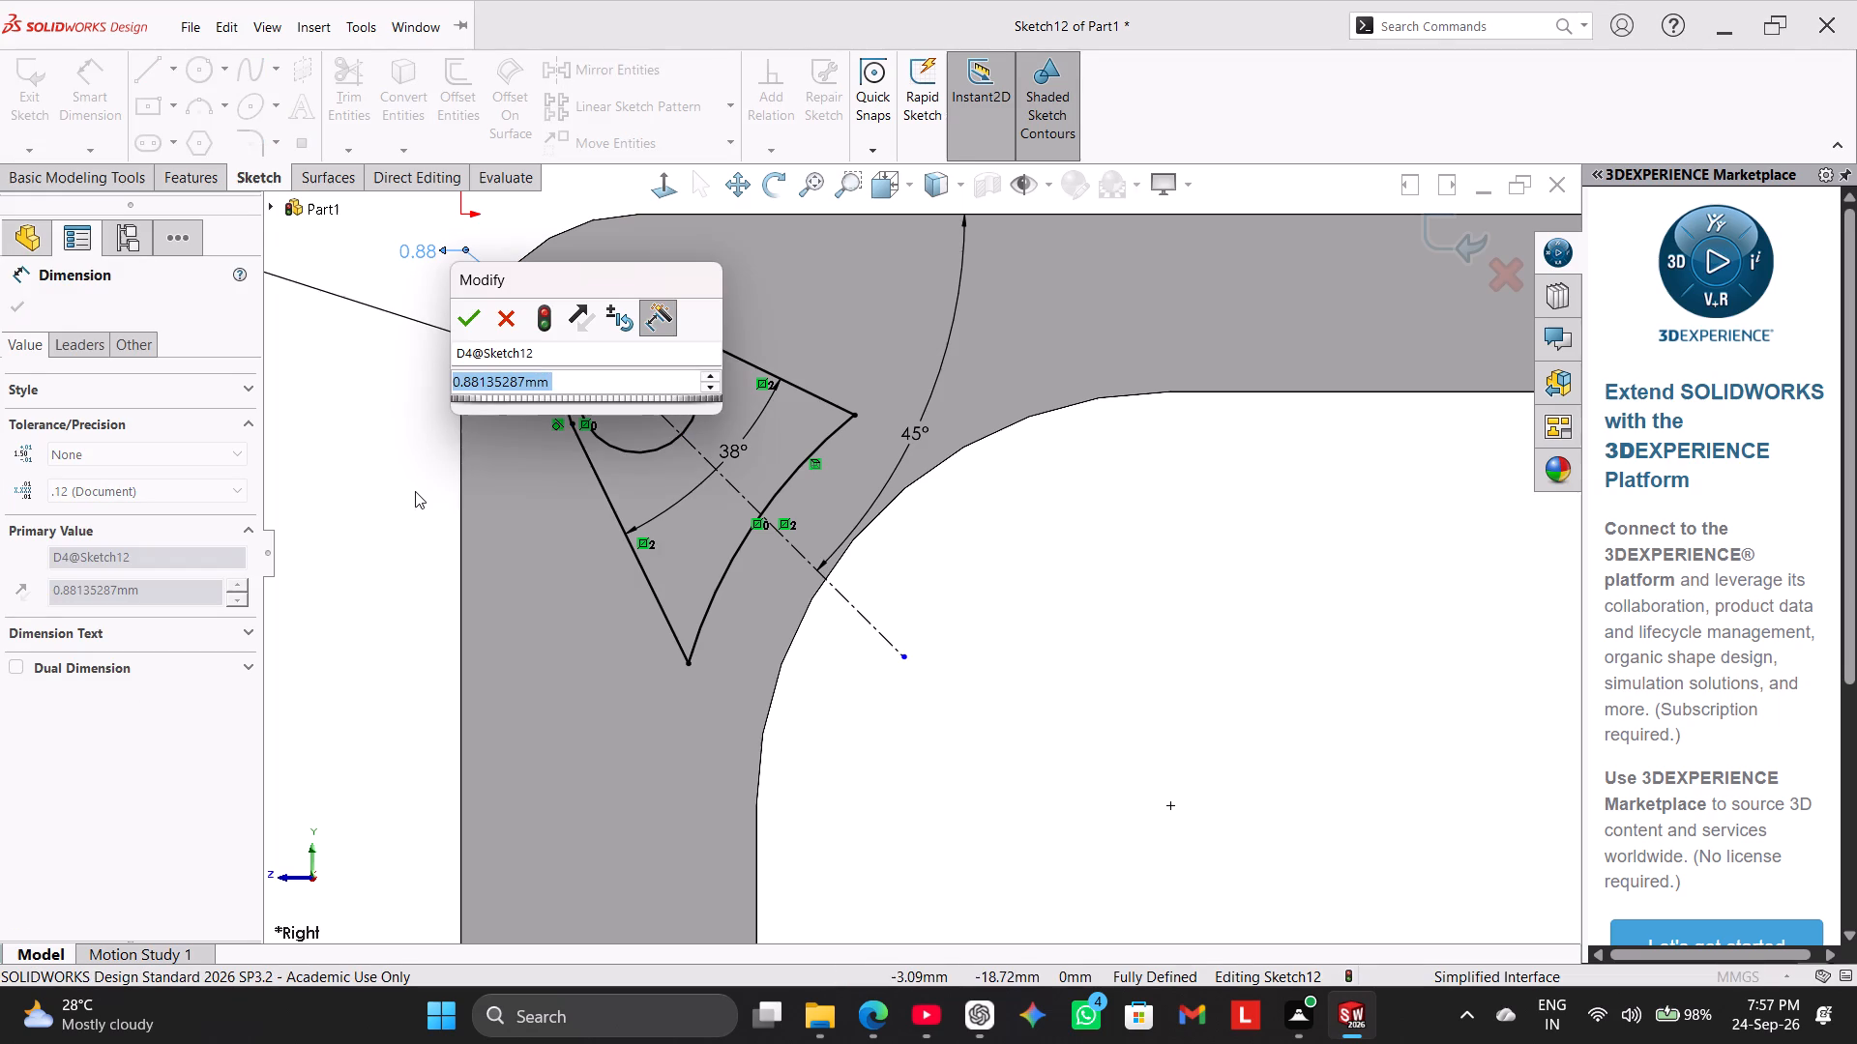
pyautogui.press('3')
pyautogui.press('Return')
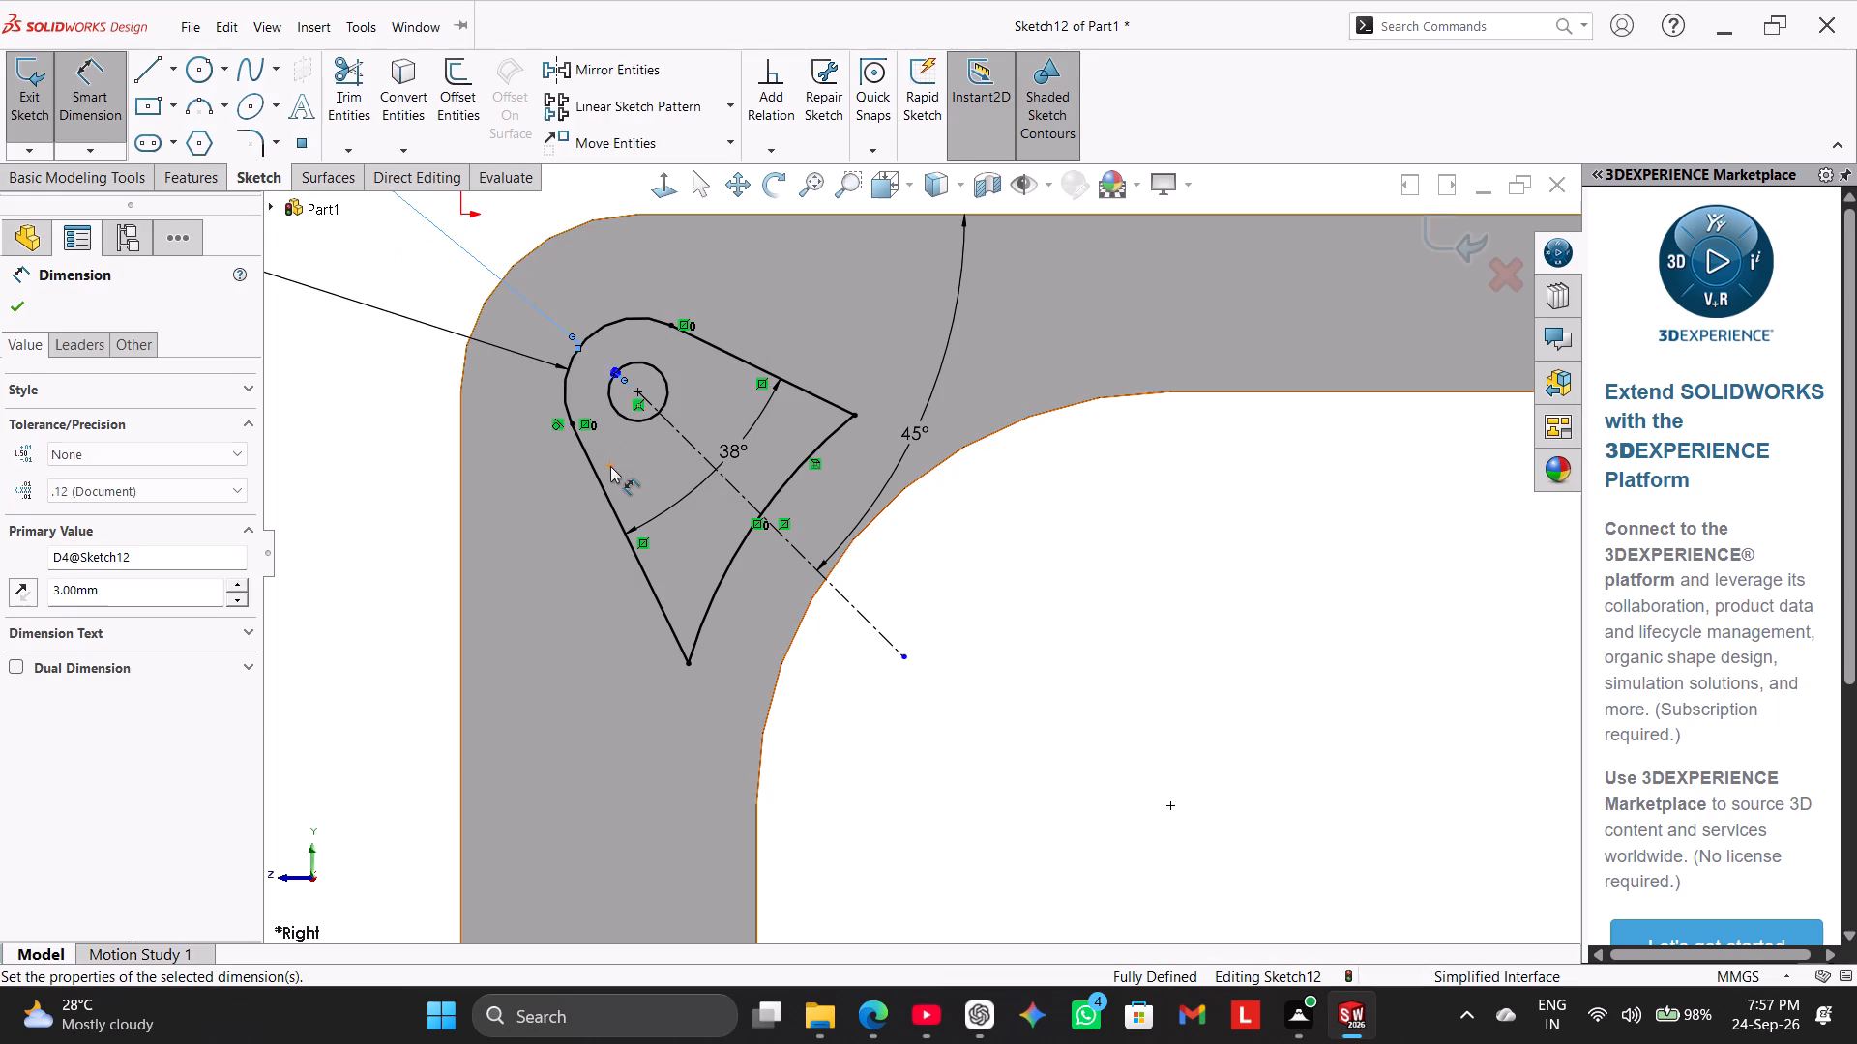
pyautogui.scroll(3, 643, 560)
pyautogui.rightClick(507, 541)
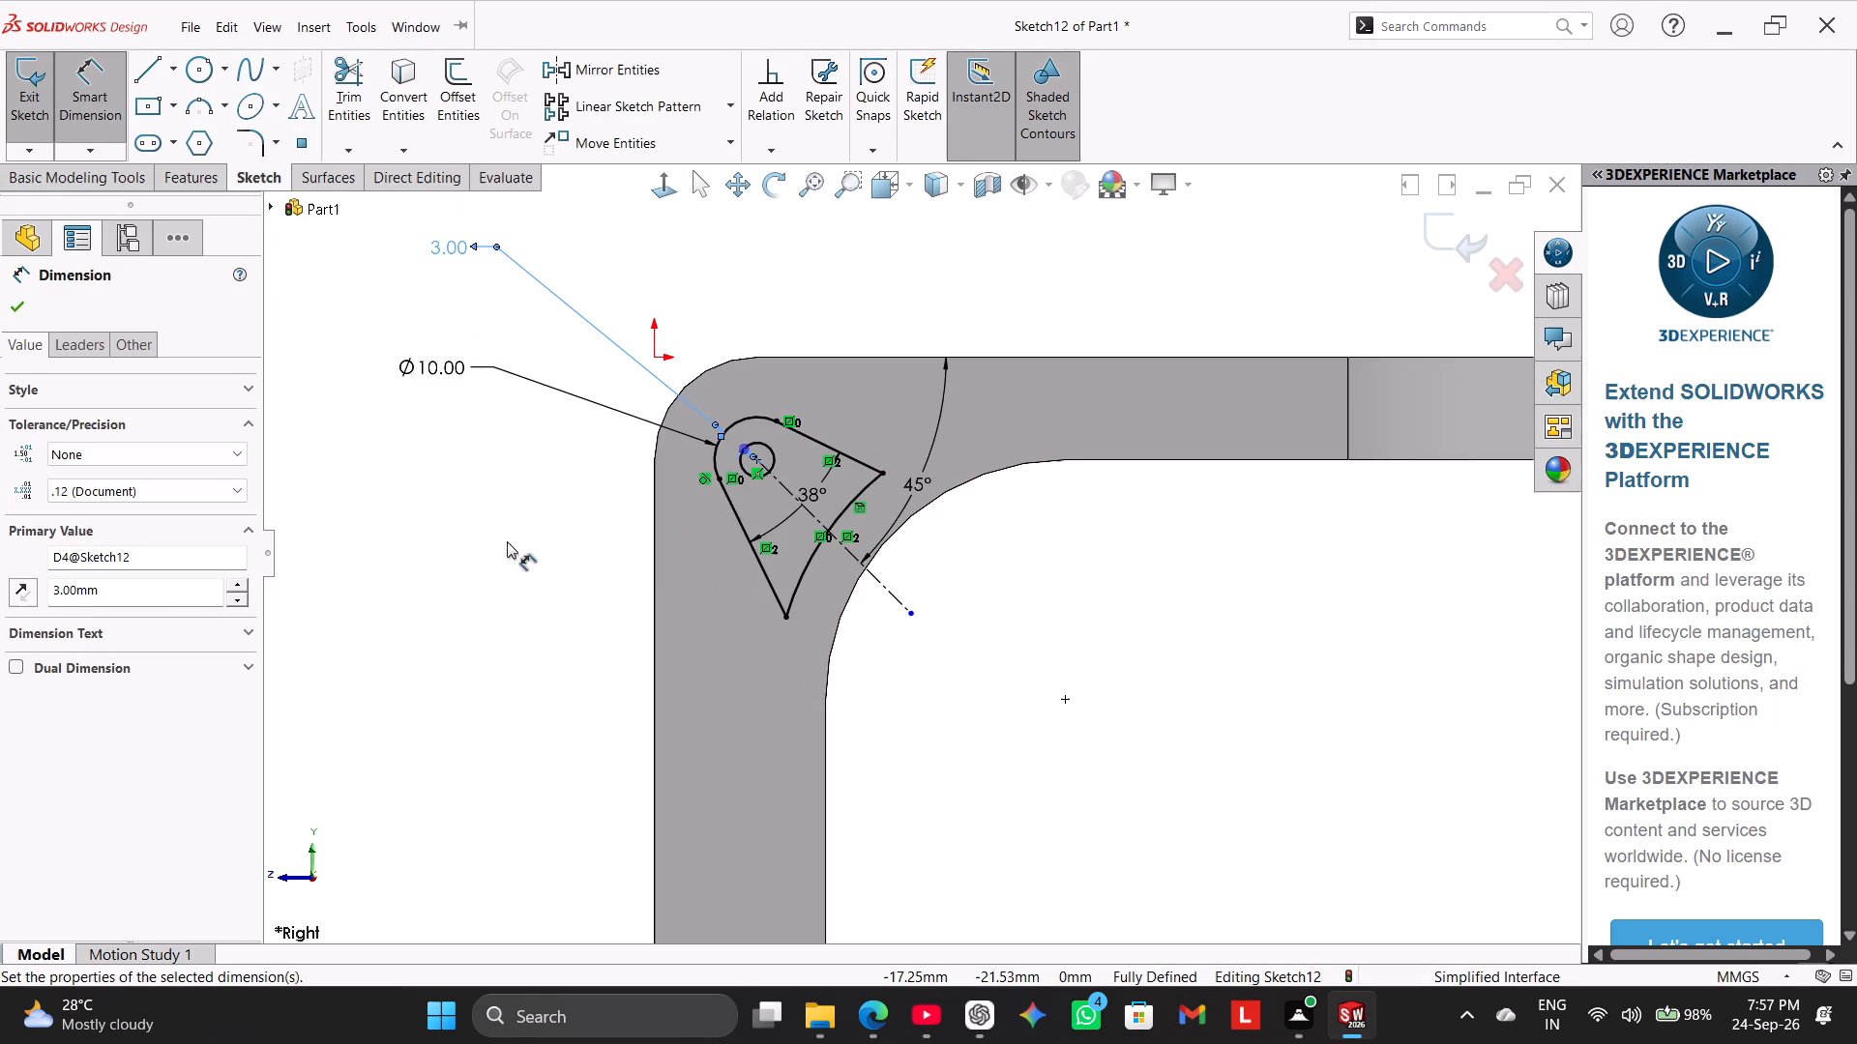
pyautogui.click(557, 594)
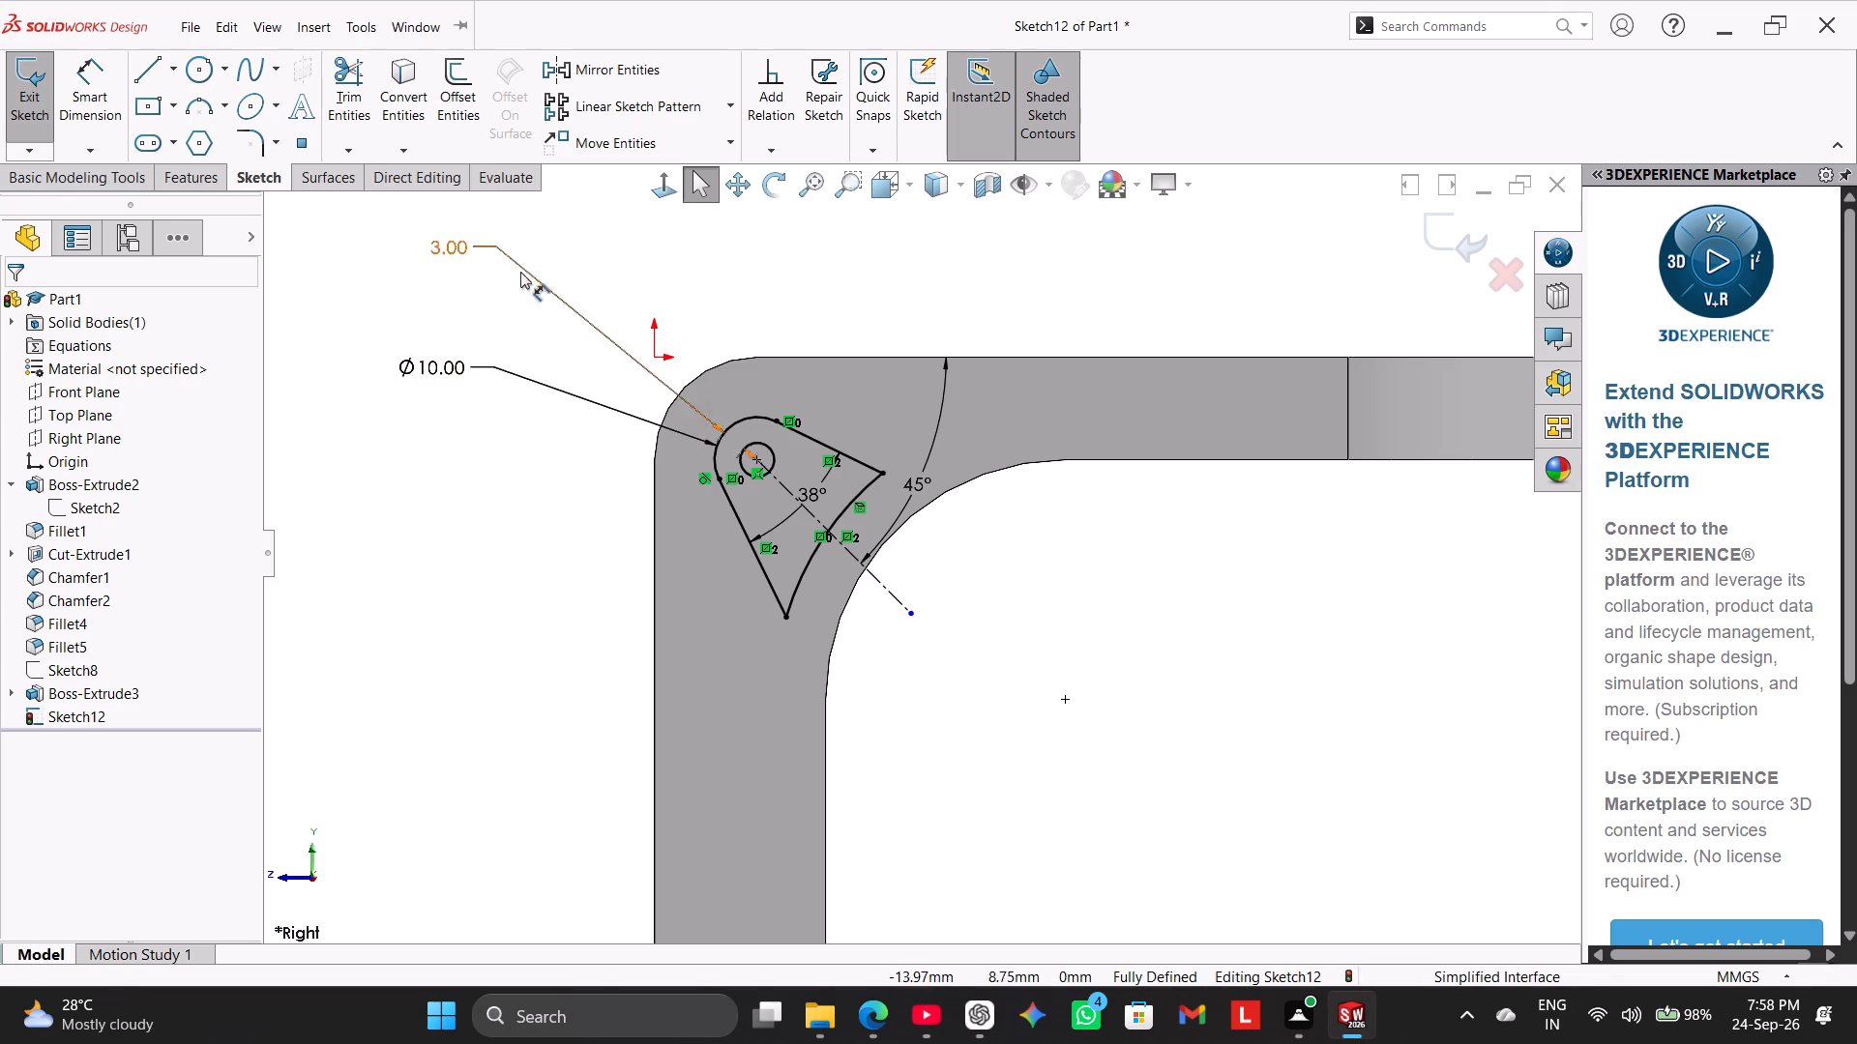
# Move the 3 mm gap dimension text closer to the bracket's rounded corner.
pyautogui.moveTo(450, 244); pyautogui.dragTo(619, 365)
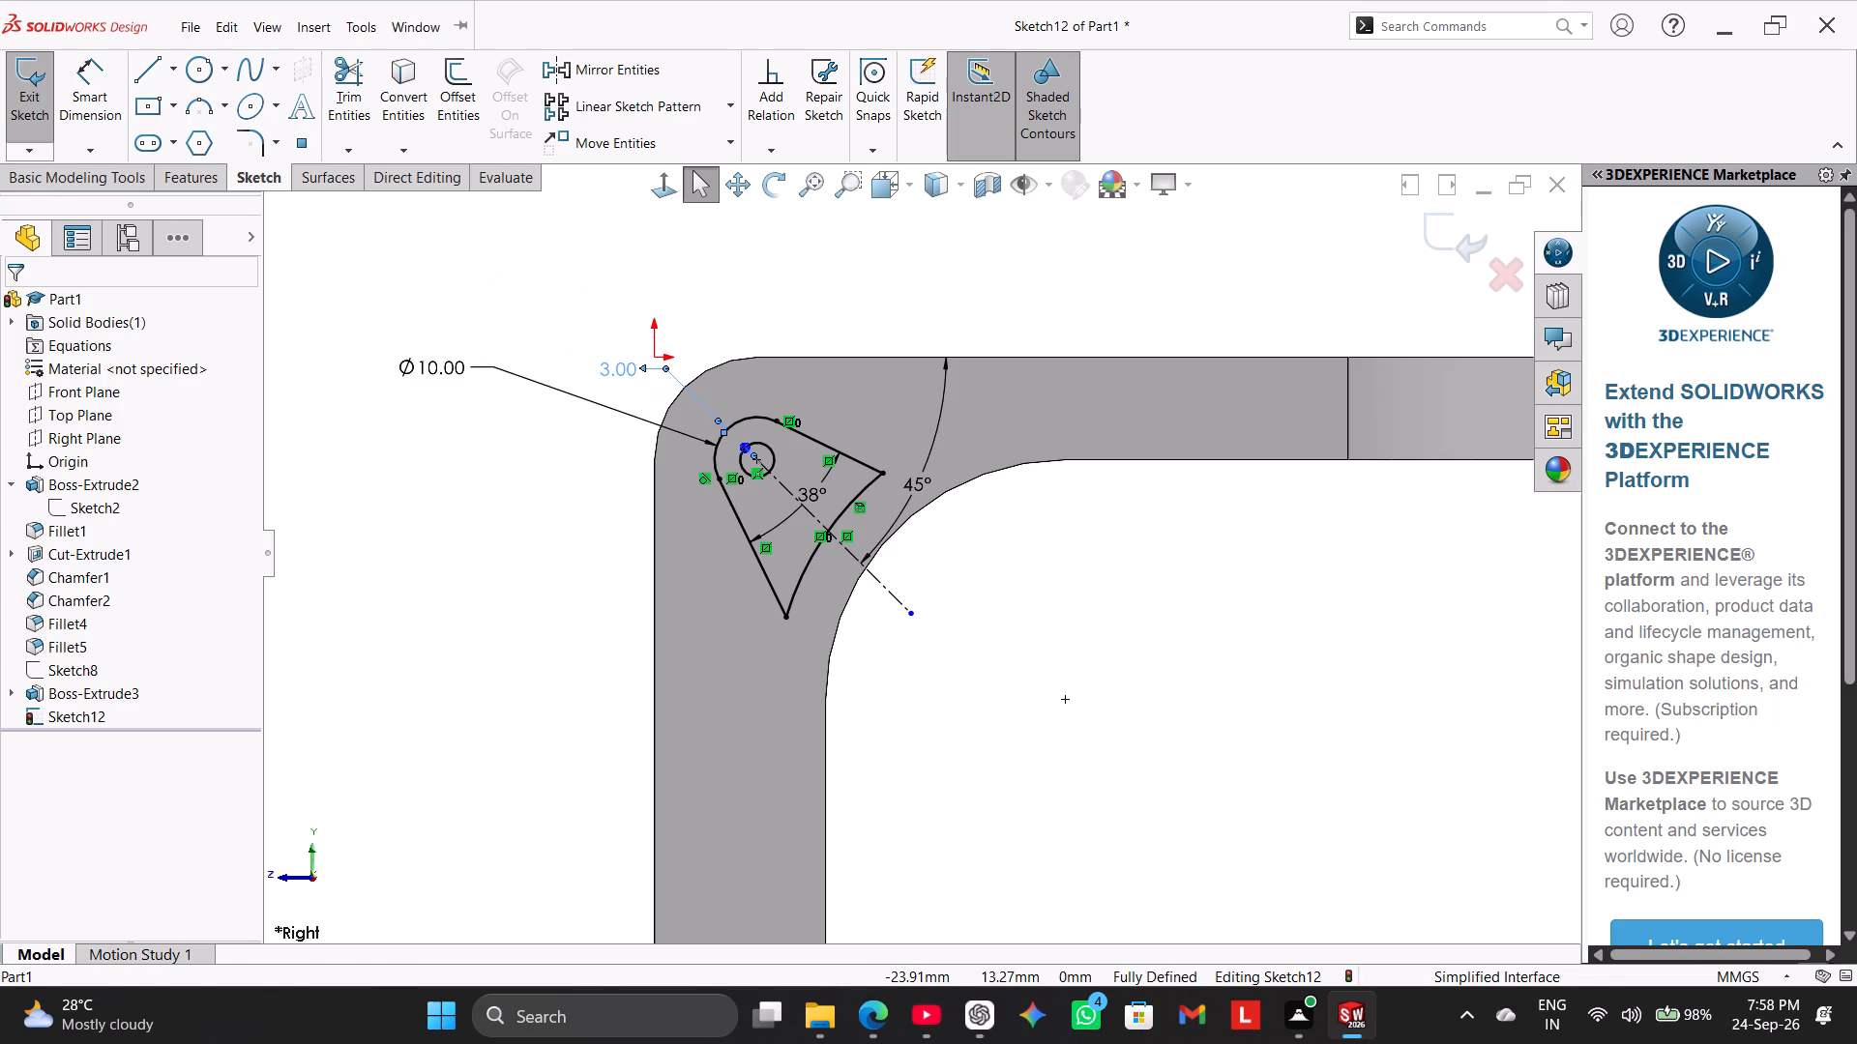
pyautogui.click(426, 631)
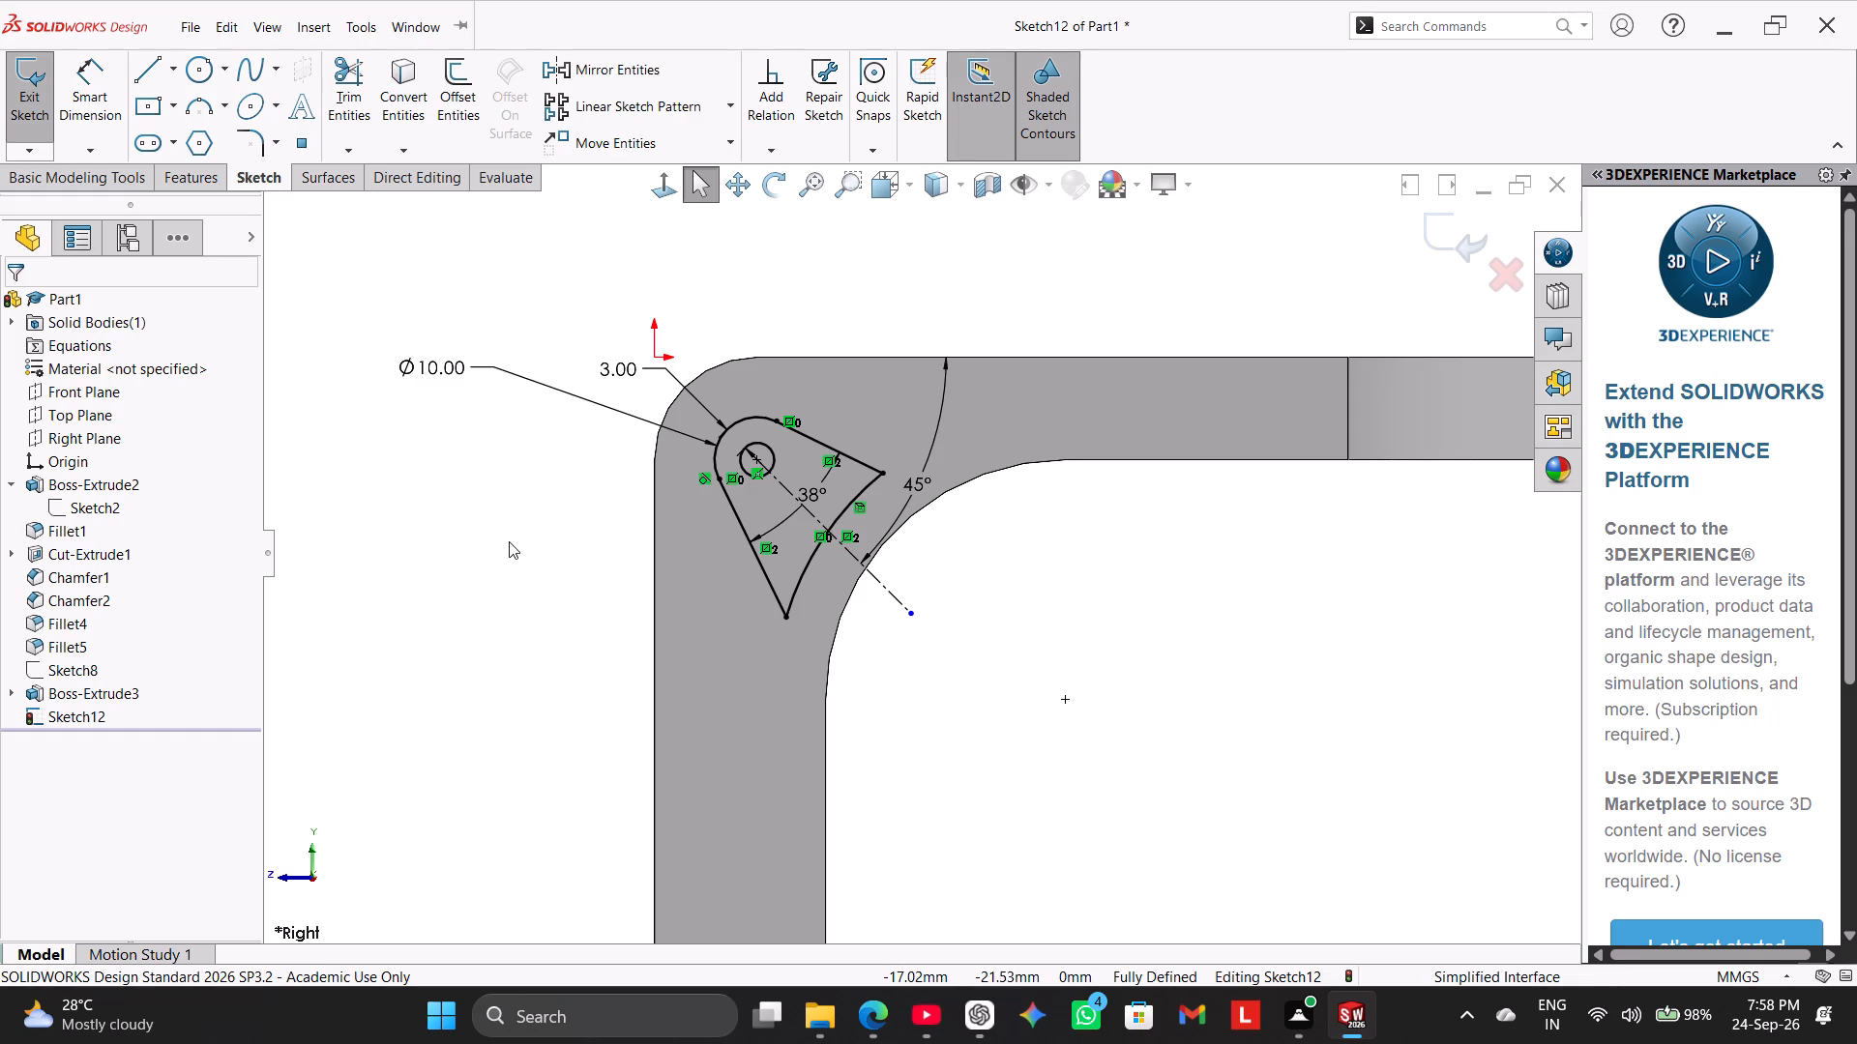
# Extrude the holed wedge profile as a merged 6 mm mid-plane boss, using a bracket side wall's inner face as direction reference.
pyautogui.moveTo(515, 549); pyautogui.dragTo(547, 574, button='middle')
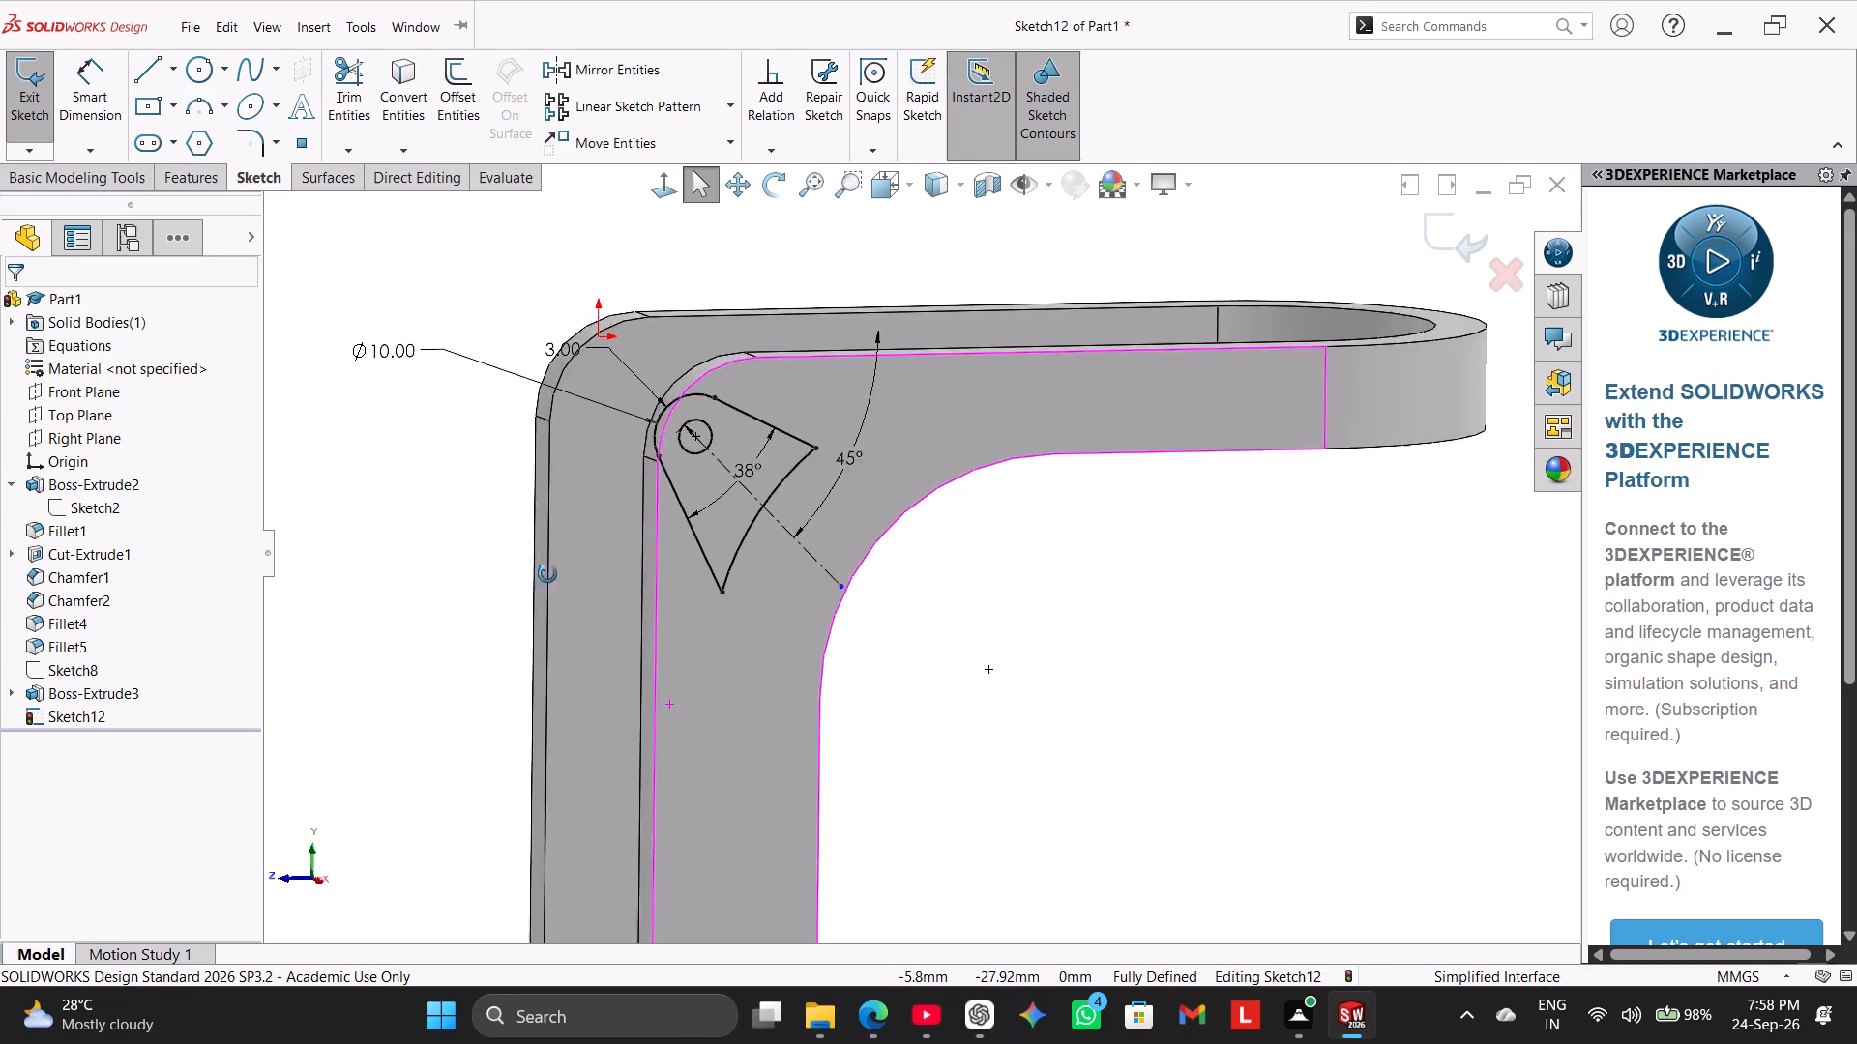
pyautogui.moveTo(547, 574); pyautogui.dragTo(573, 679, button='middle')
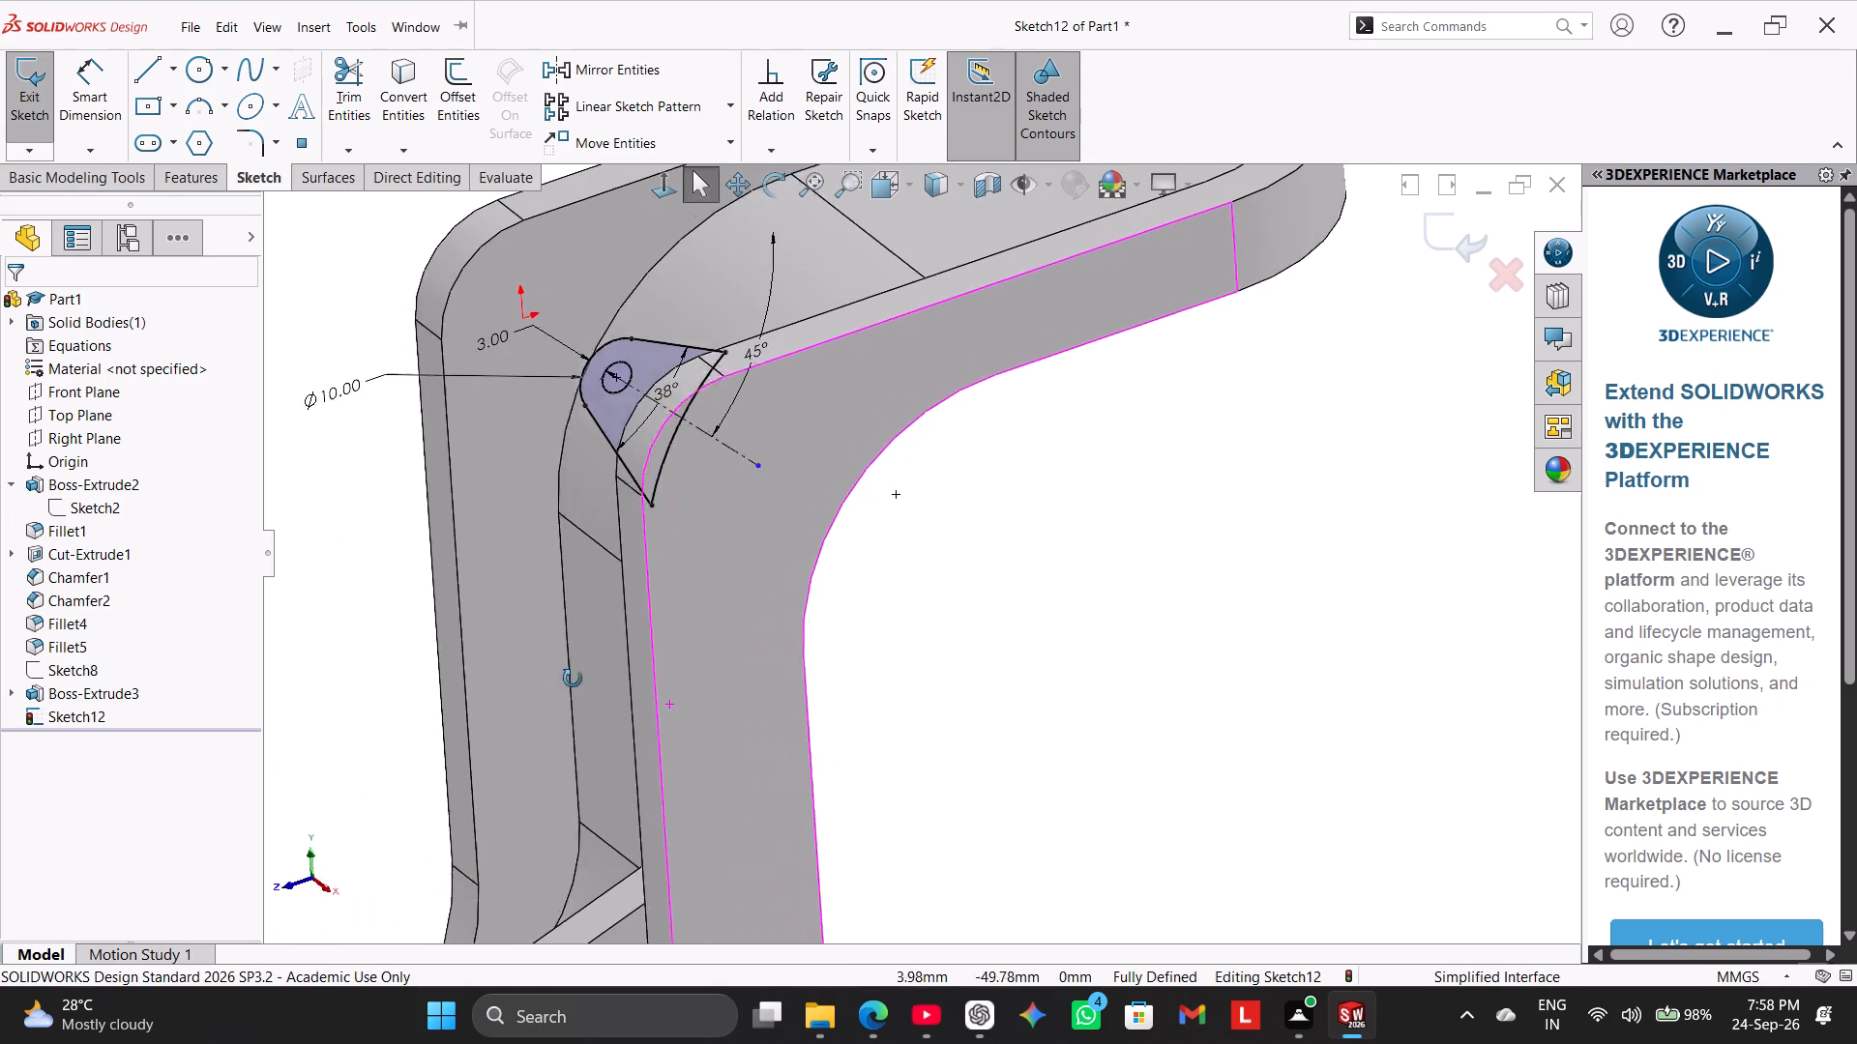
pyautogui.moveTo(573, 679); pyautogui.dragTo(524, 555, button='middle')
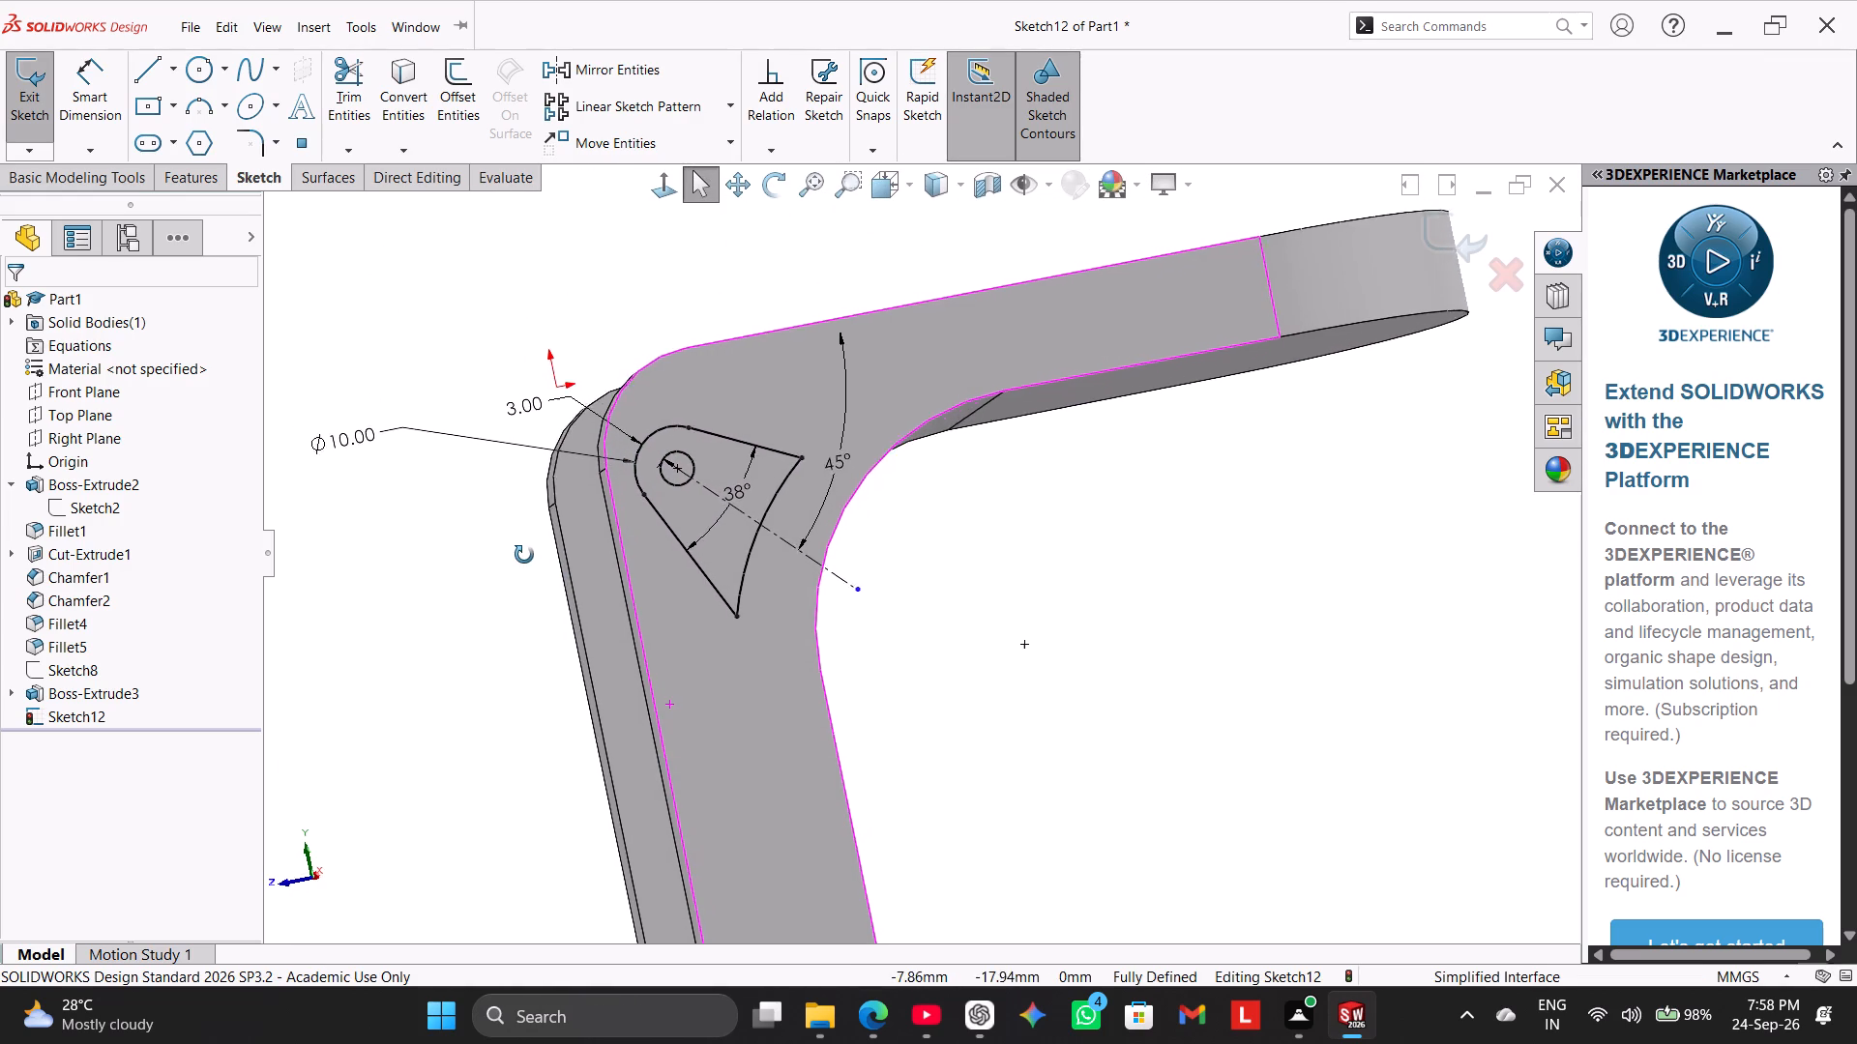
pyautogui.moveTo(524, 555); pyautogui.dragTo(530, 565, button='middle')
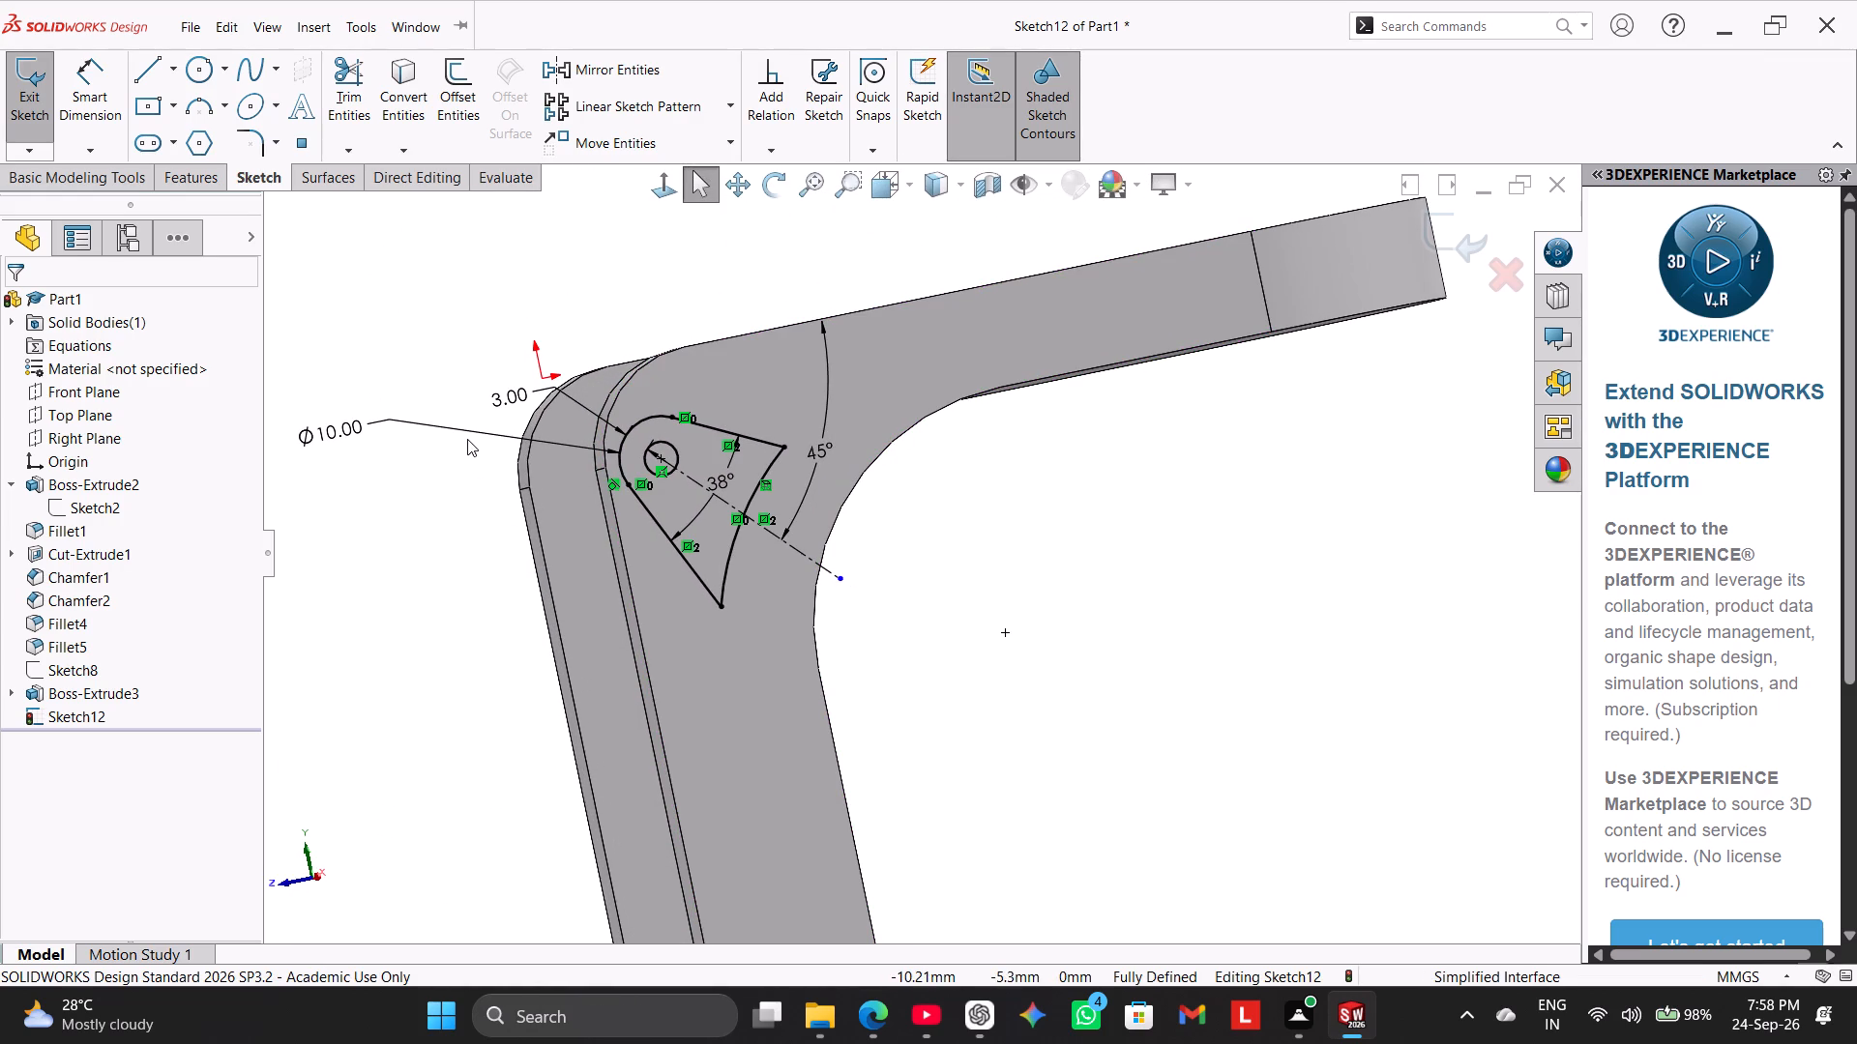
pyautogui.scroll(1, 520, 543)
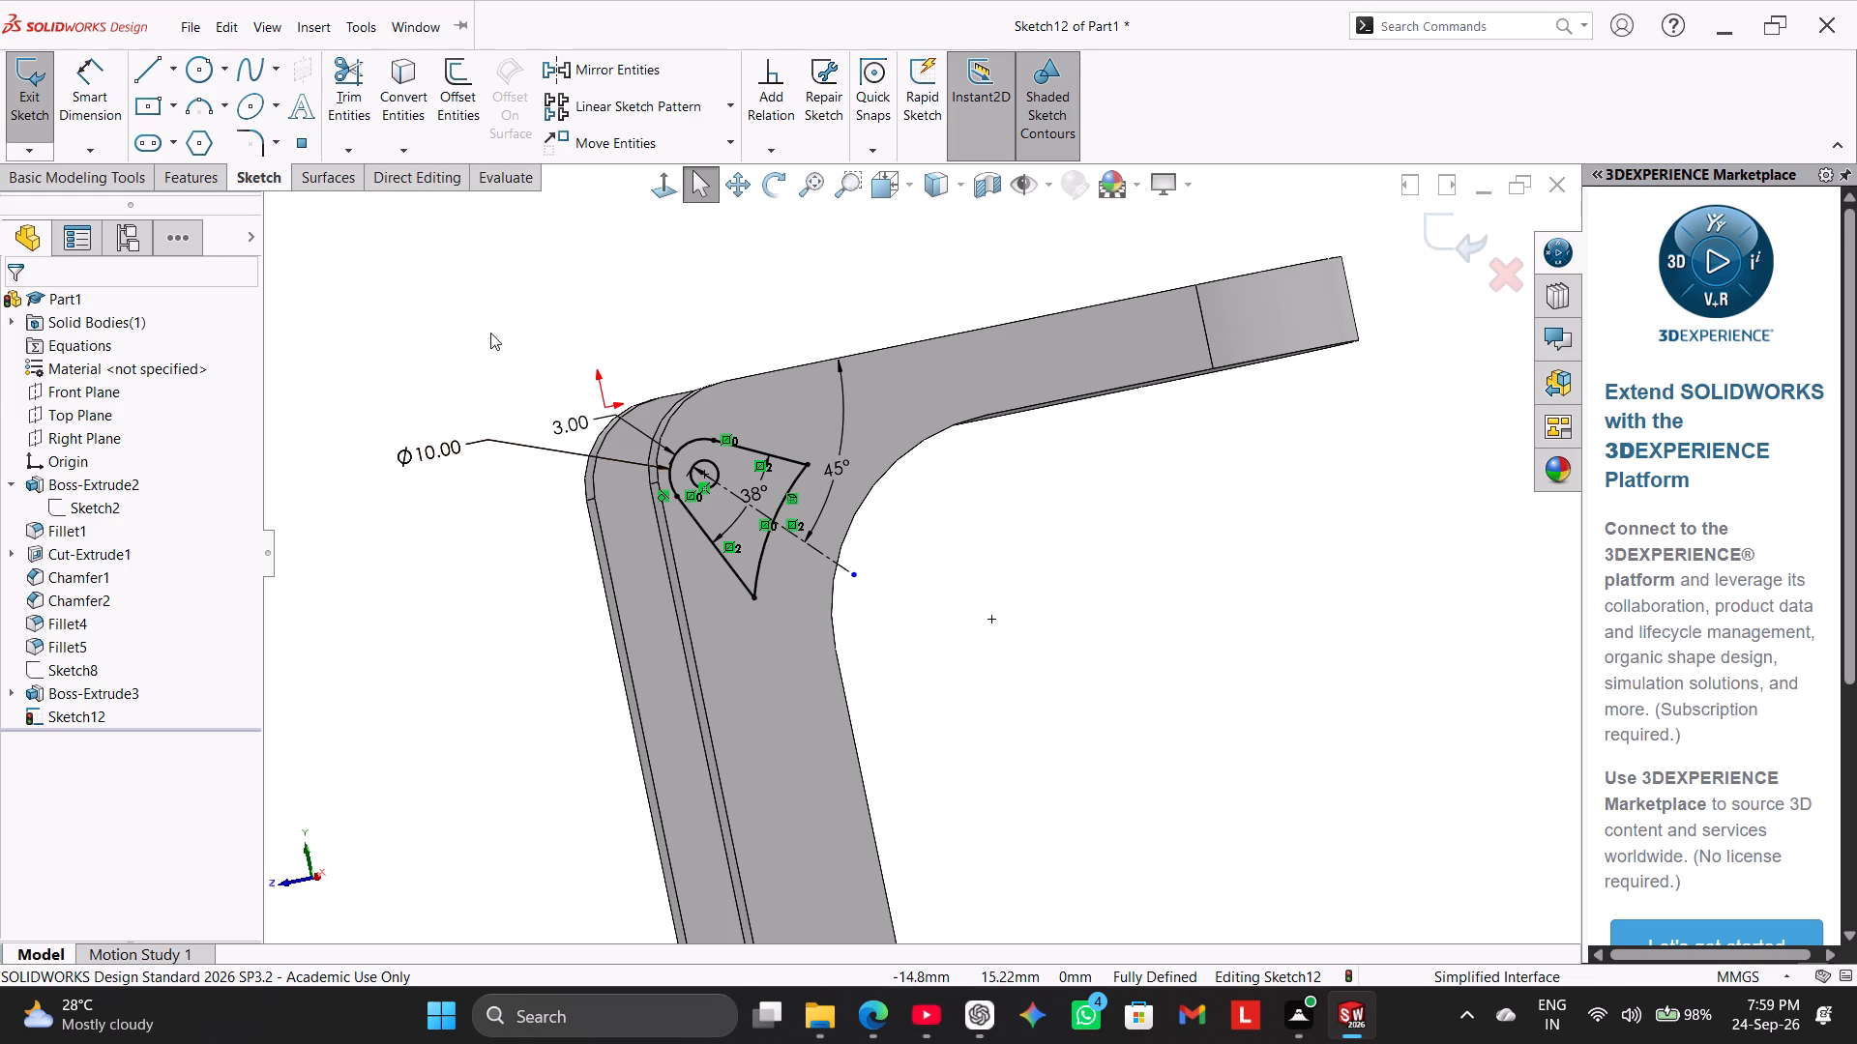
pyautogui.click(181, 180)
pyautogui.click(60, 108)
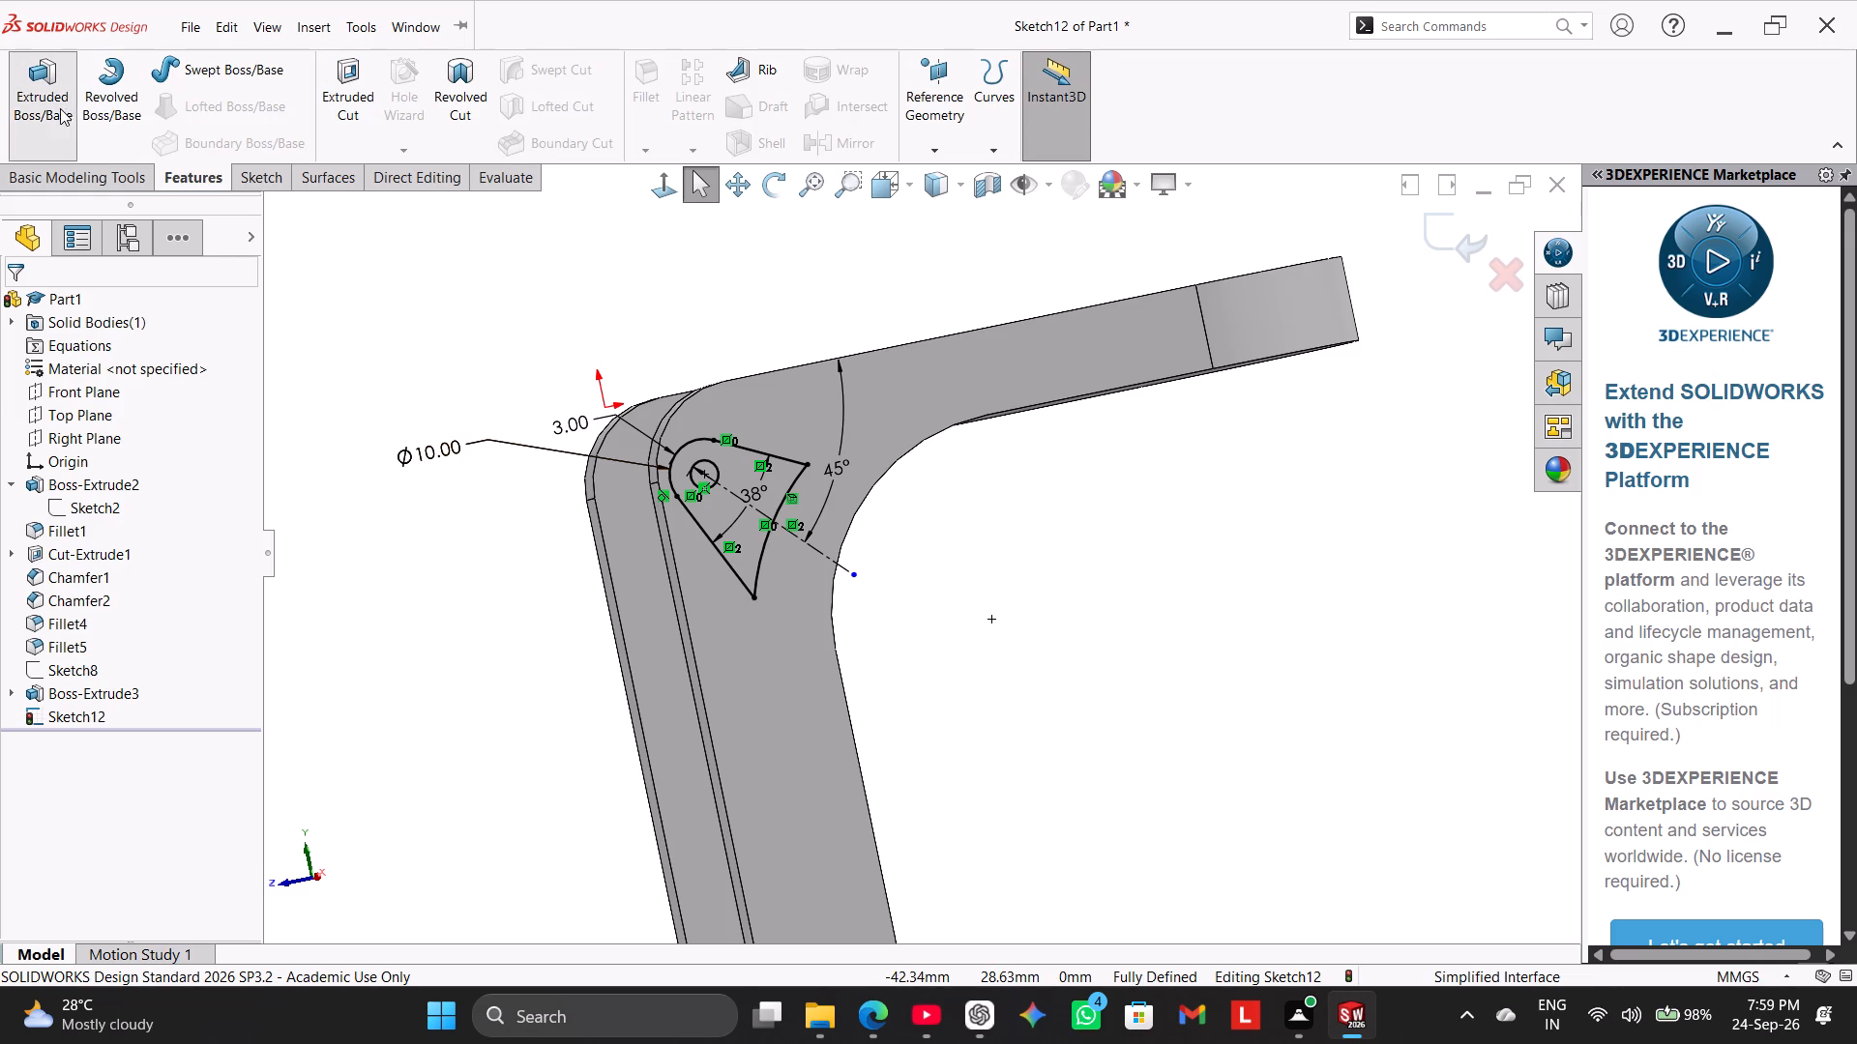
pyautogui.moveTo(560, 358); pyautogui.dragTo(605, 413, button='middle')
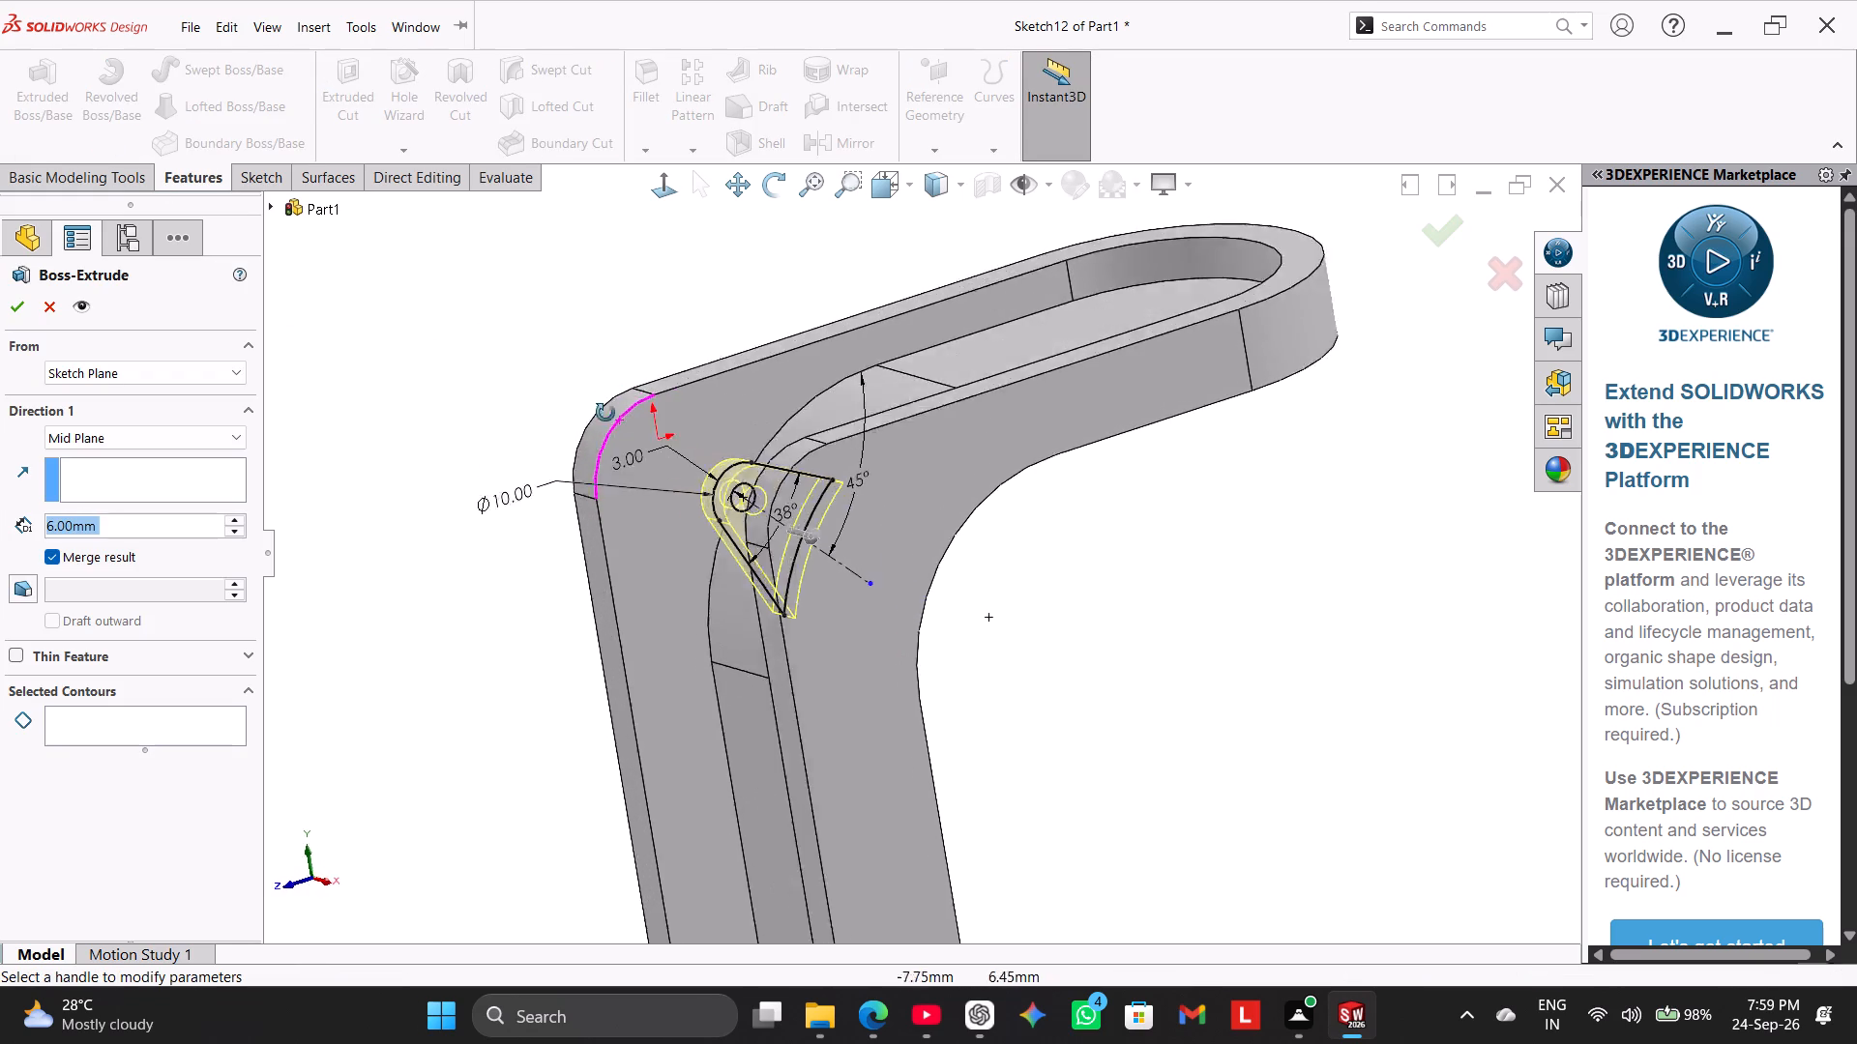
pyautogui.moveTo(605, 413); pyautogui.dragTo(670, 495, button='middle')
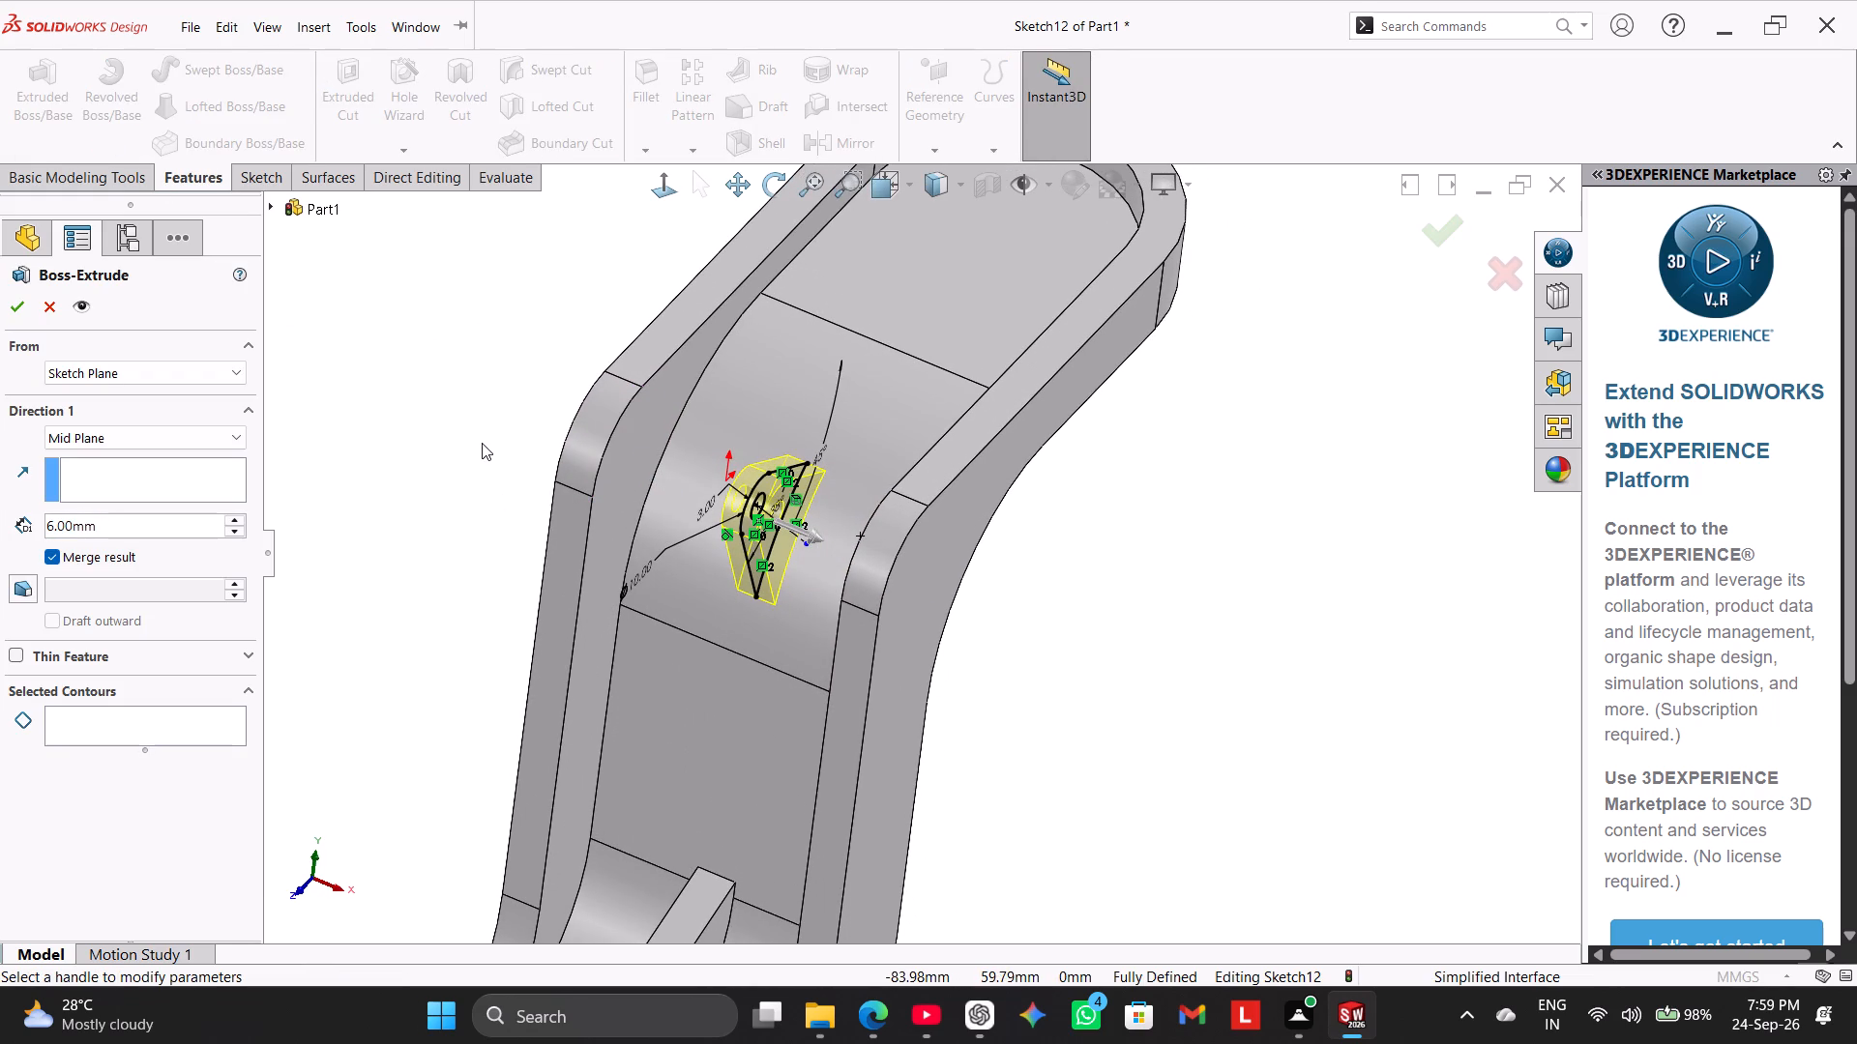
pyautogui.click(174, 482)
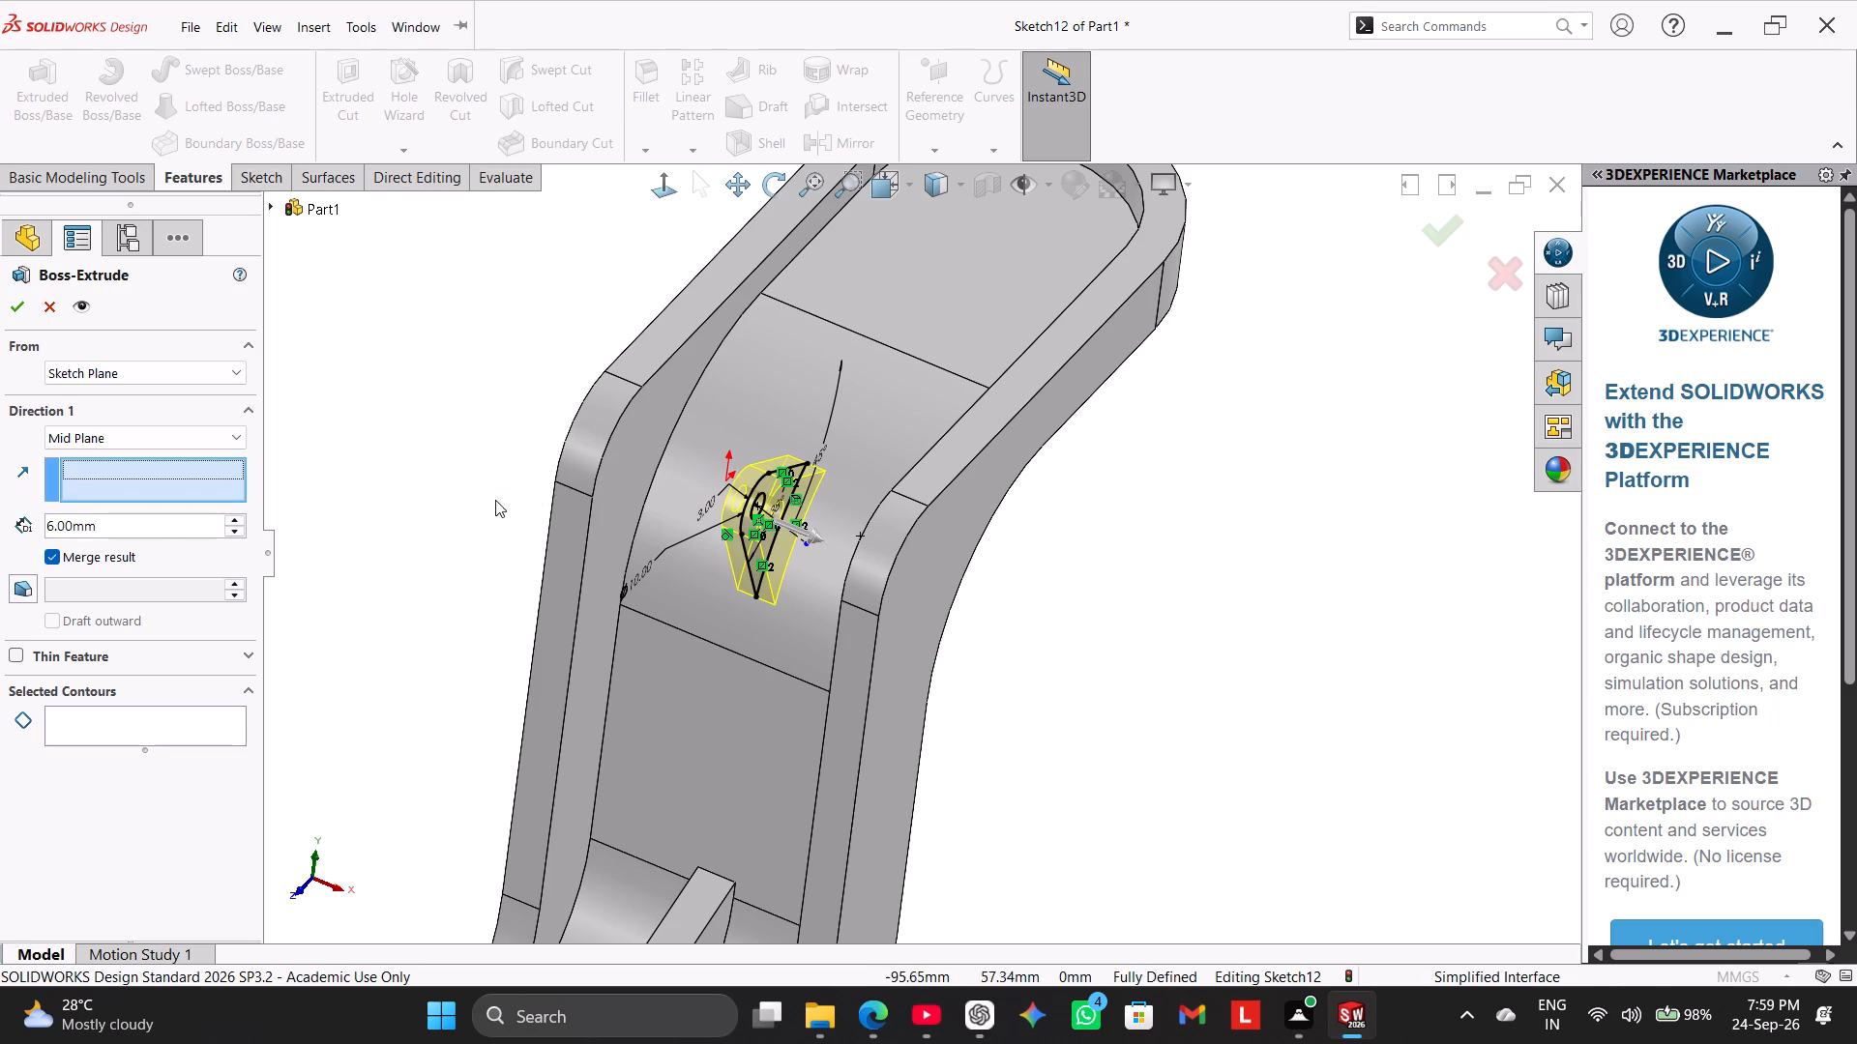
pyautogui.click(616, 465)
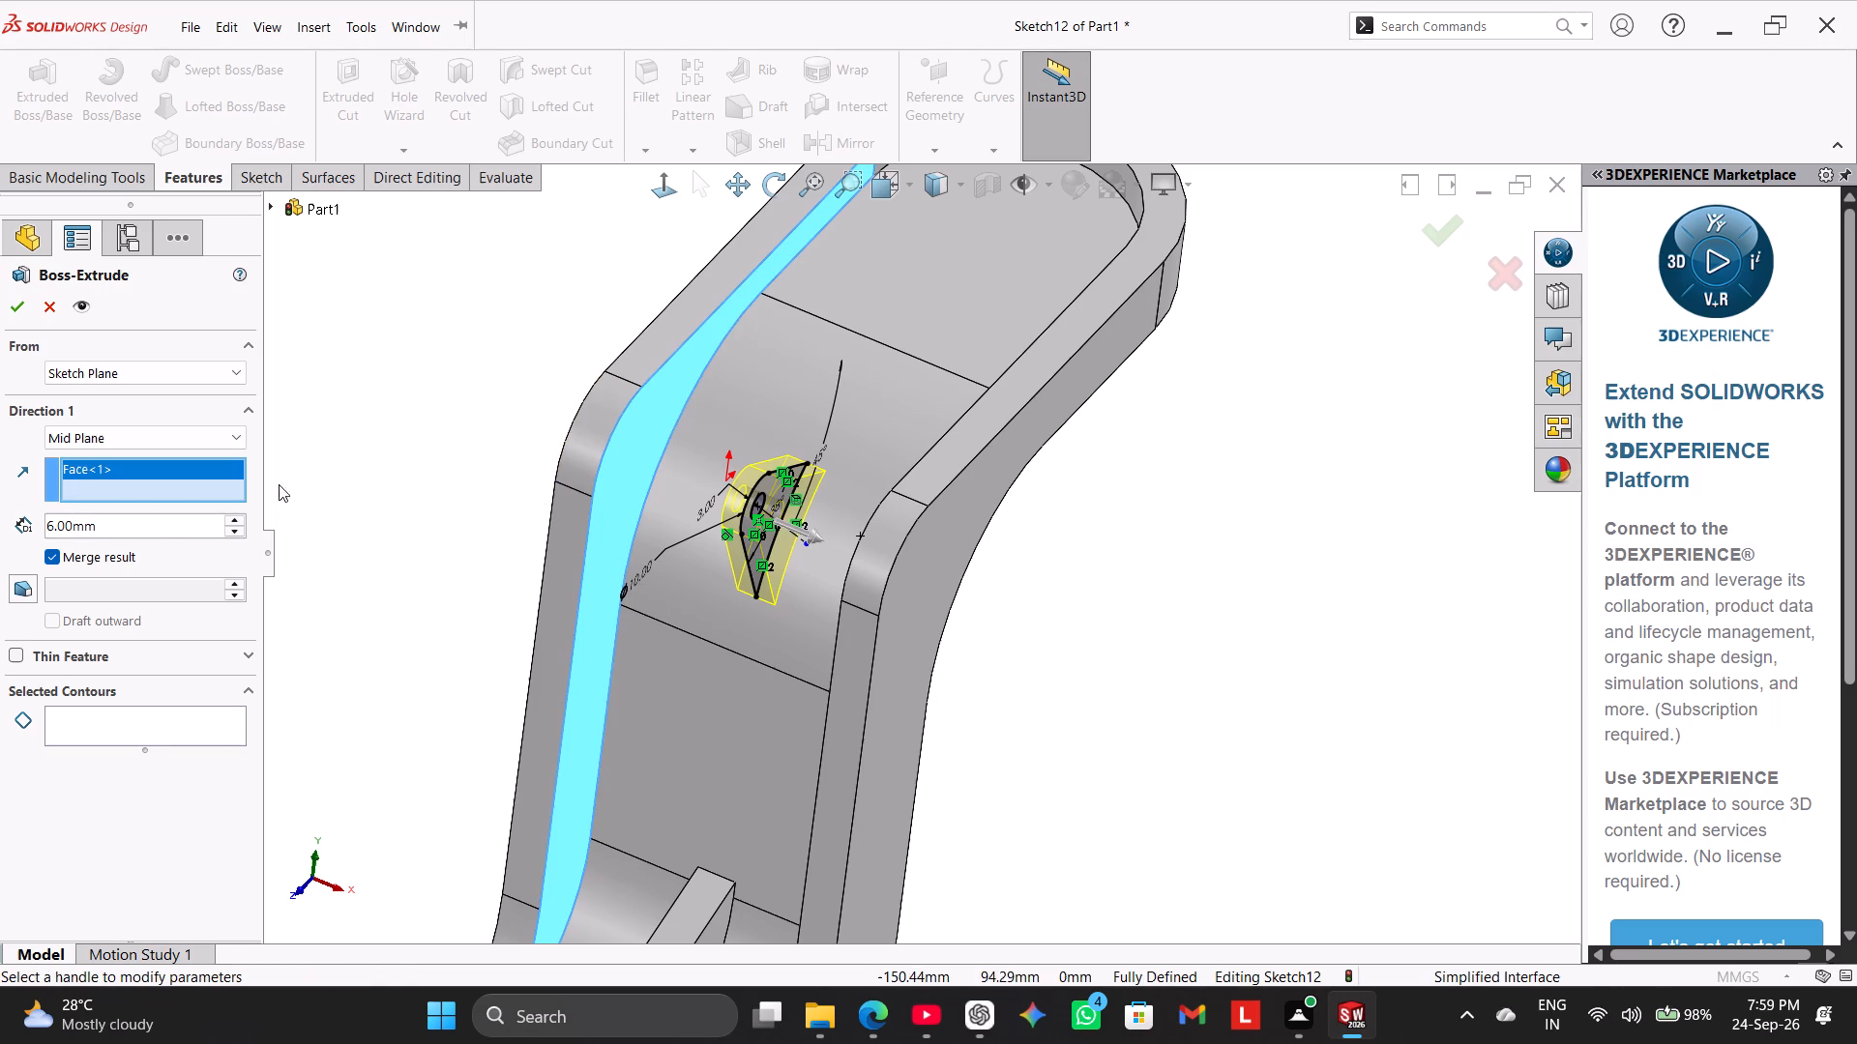
pyautogui.moveTo(400, 421); pyautogui.dragTo(465, 489, button='middle')
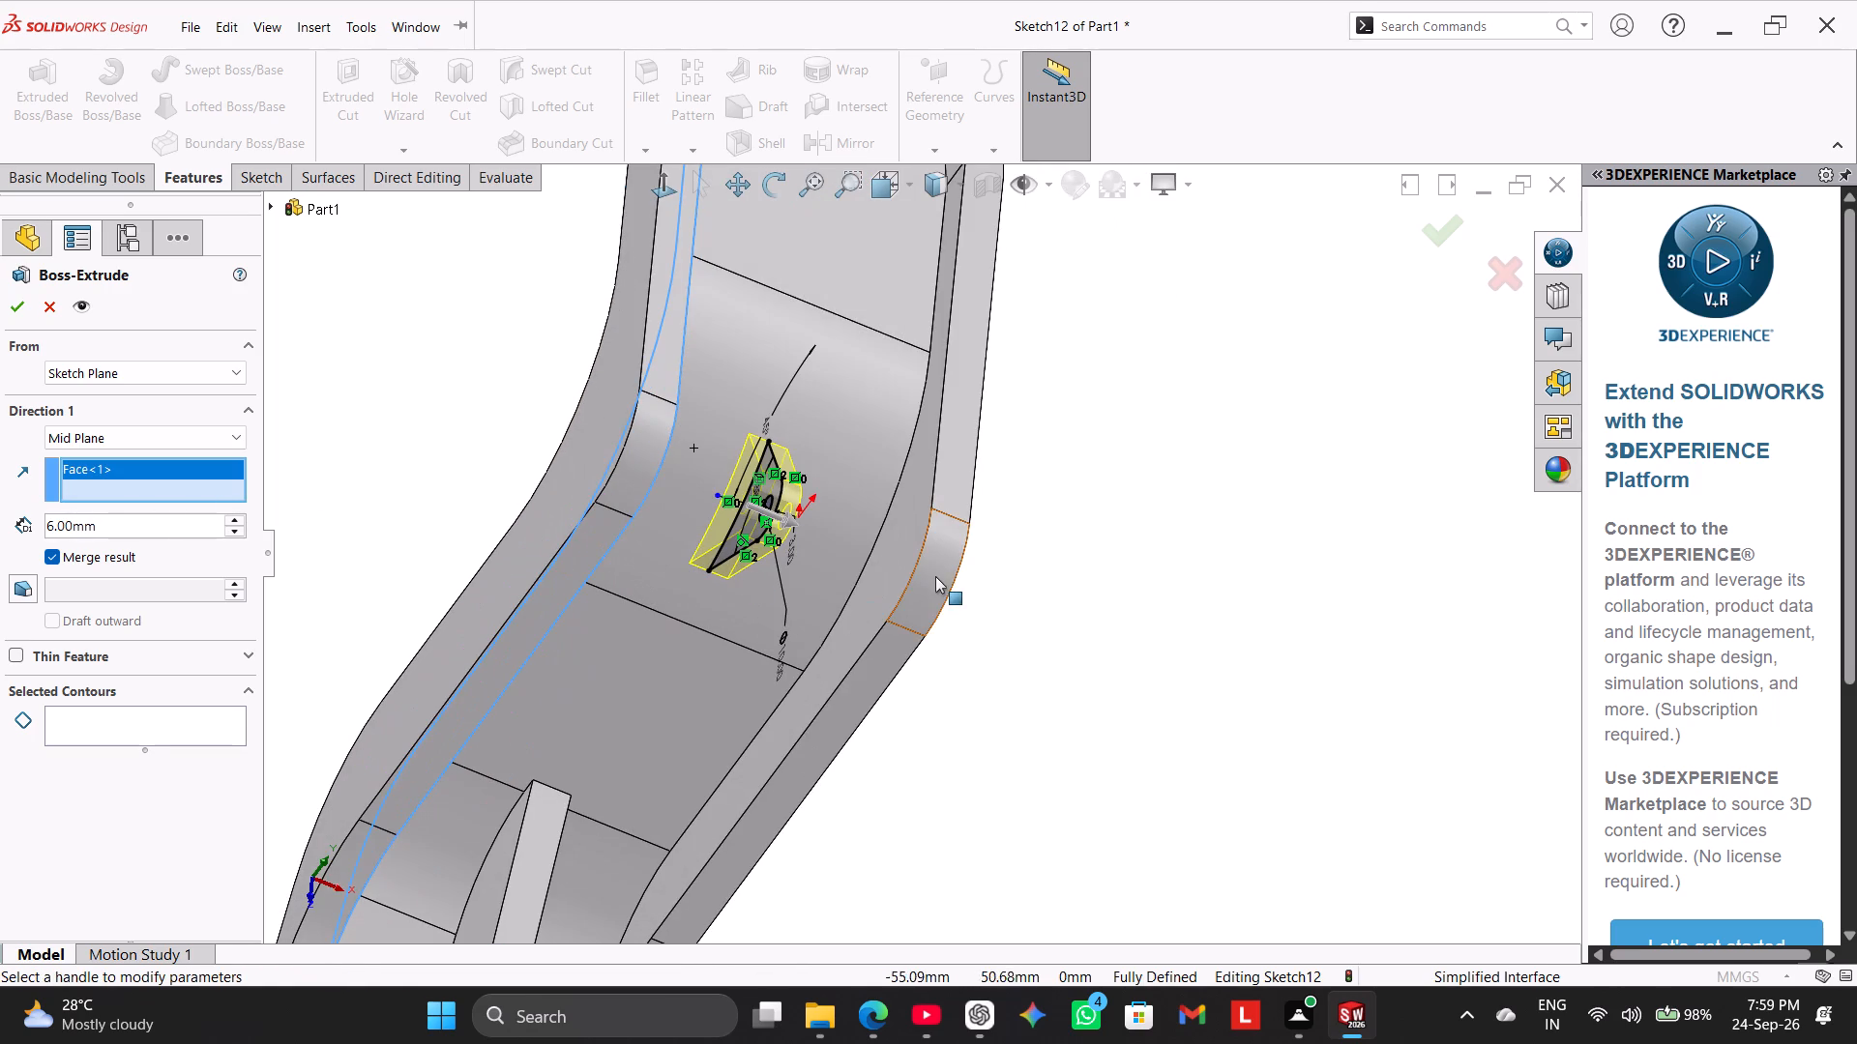
pyautogui.click(900, 551)
pyautogui.moveTo(498, 451); pyautogui.dragTo(410, 401, button='middle')
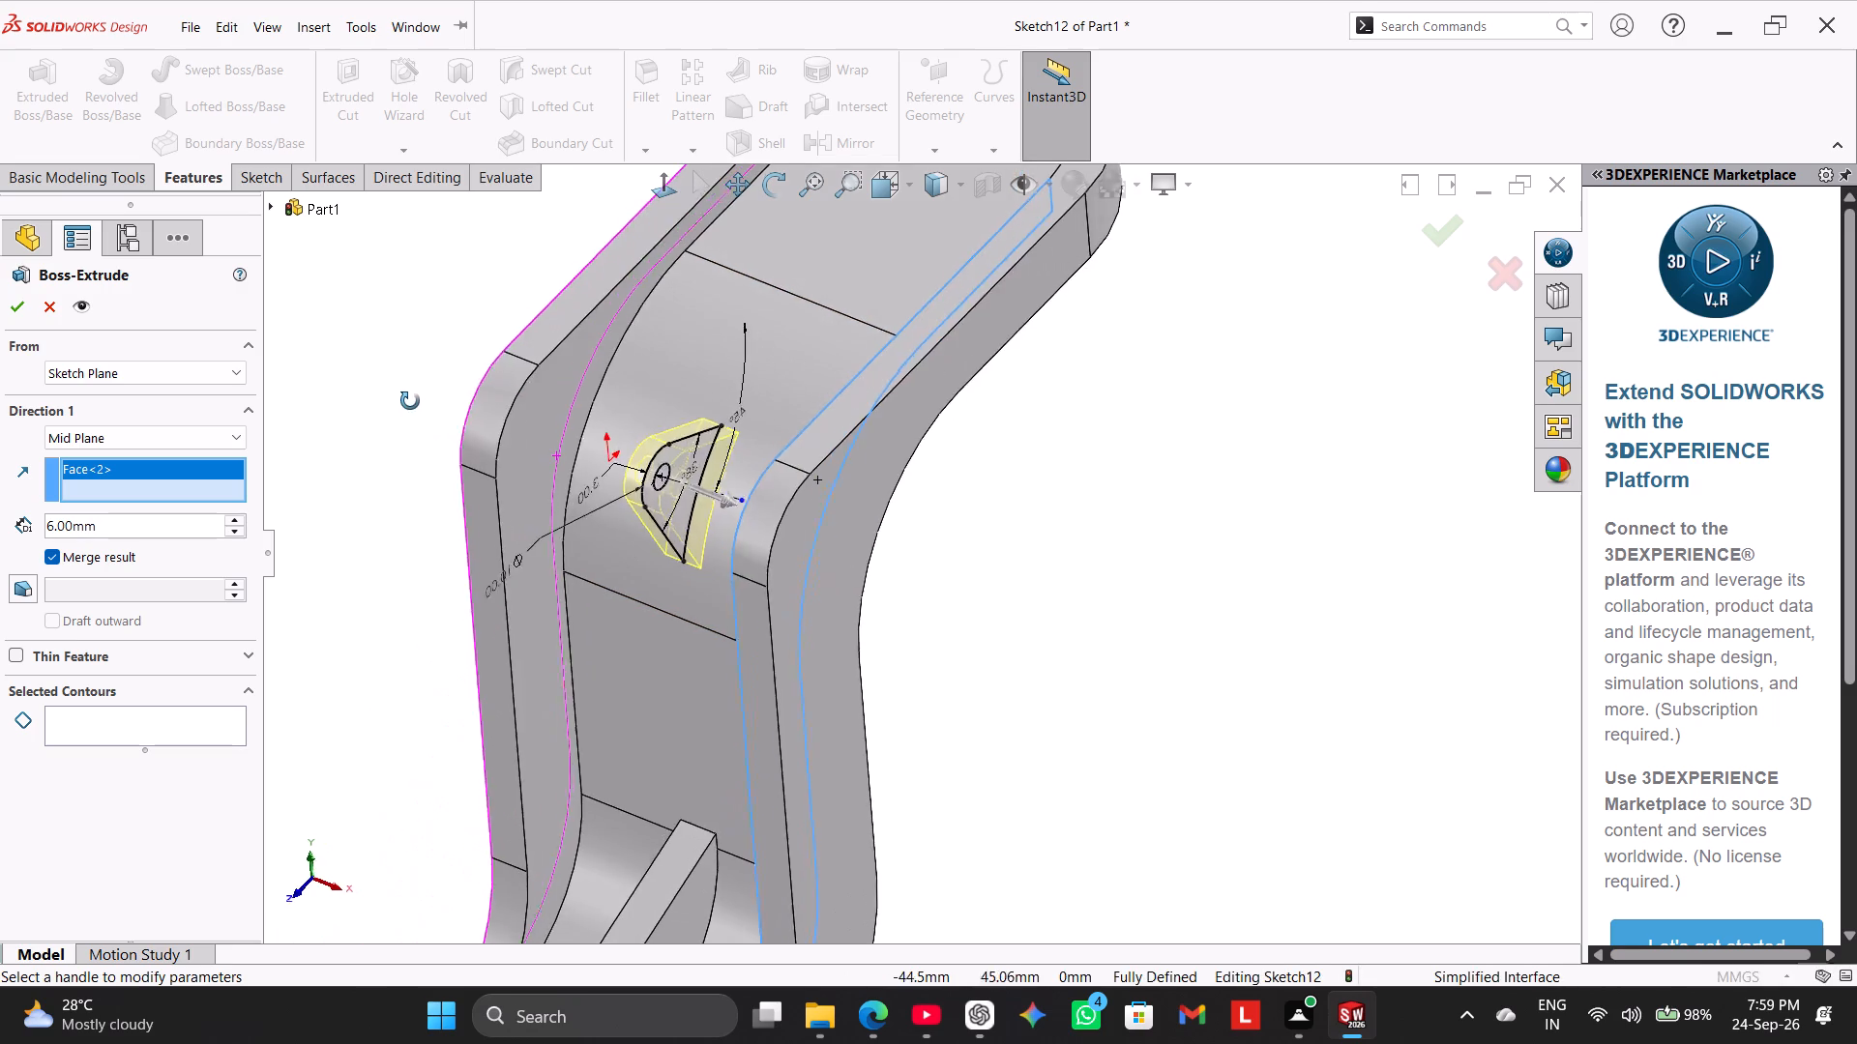
pyautogui.moveTo(410, 401); pyautogui.dragTo(449, 417, button='middle')
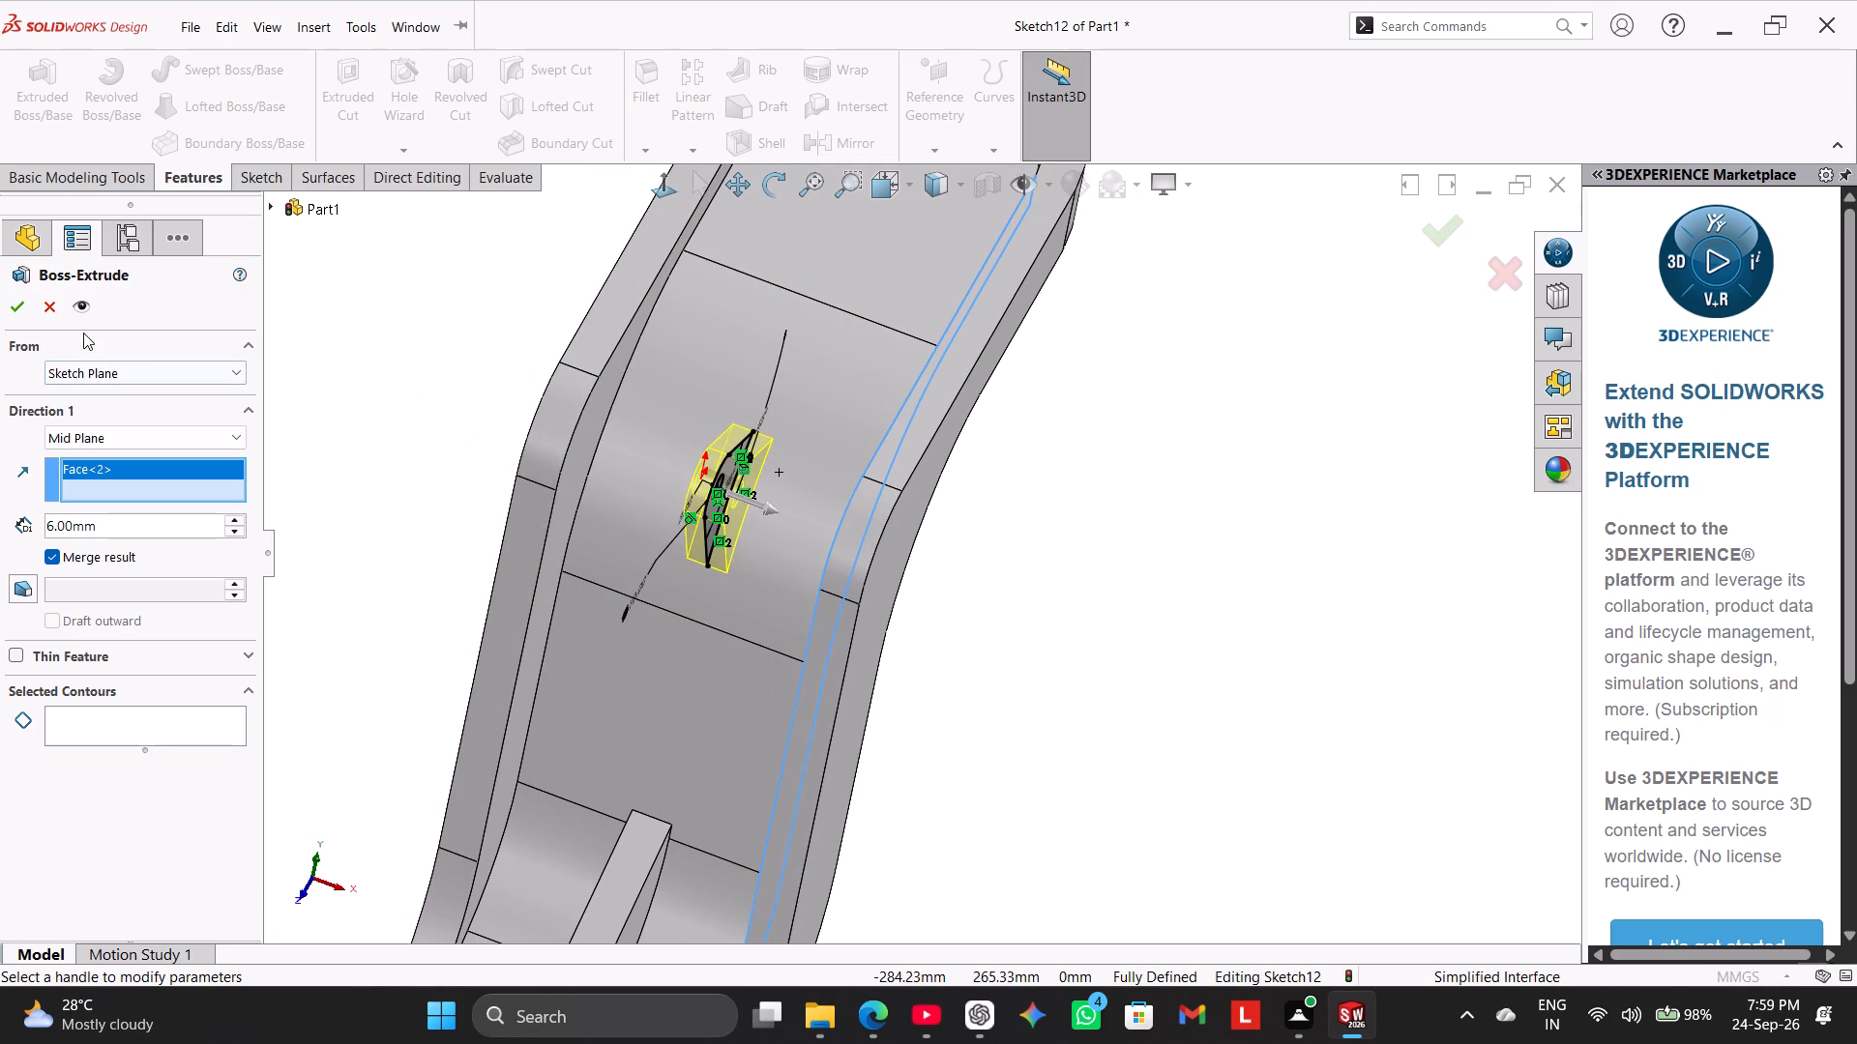
pyautogui.click(21, 309)
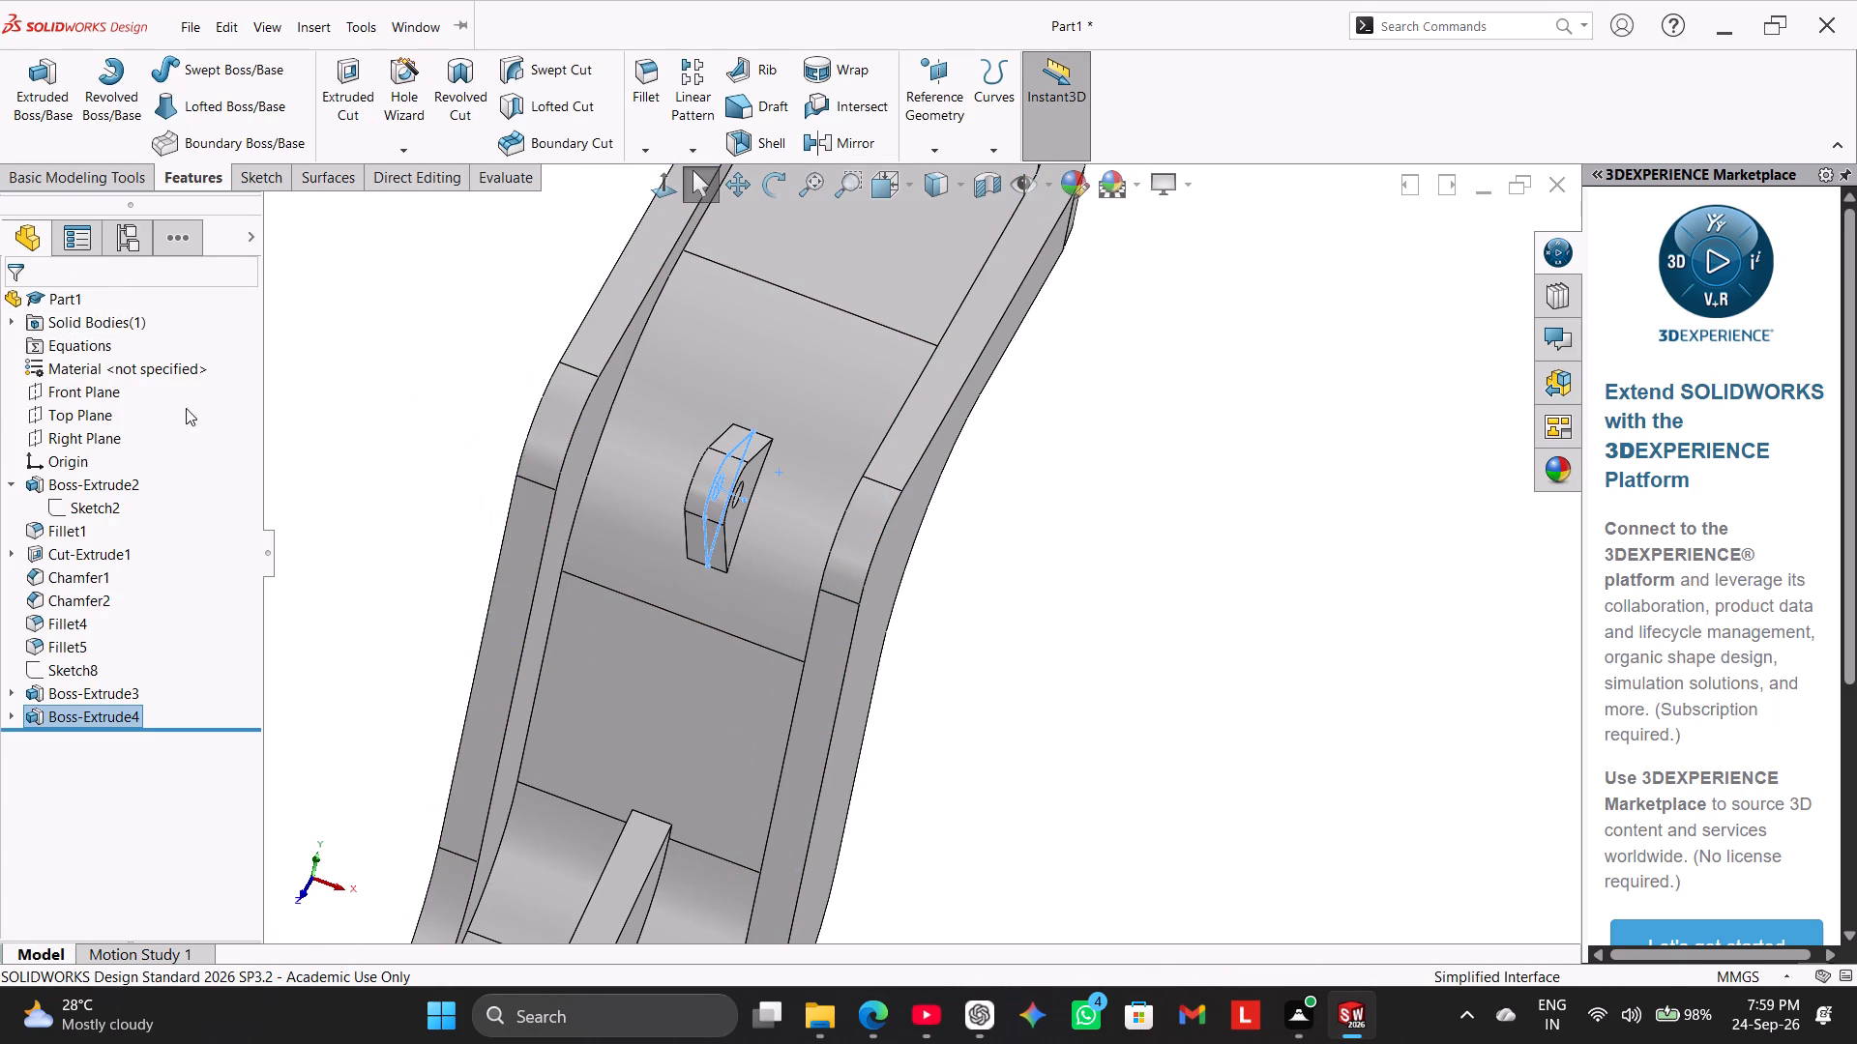
# Edit the wedge boss extrusion and clear the side wall face from its direction reference.
pyautogui.rightClick(119, 710)
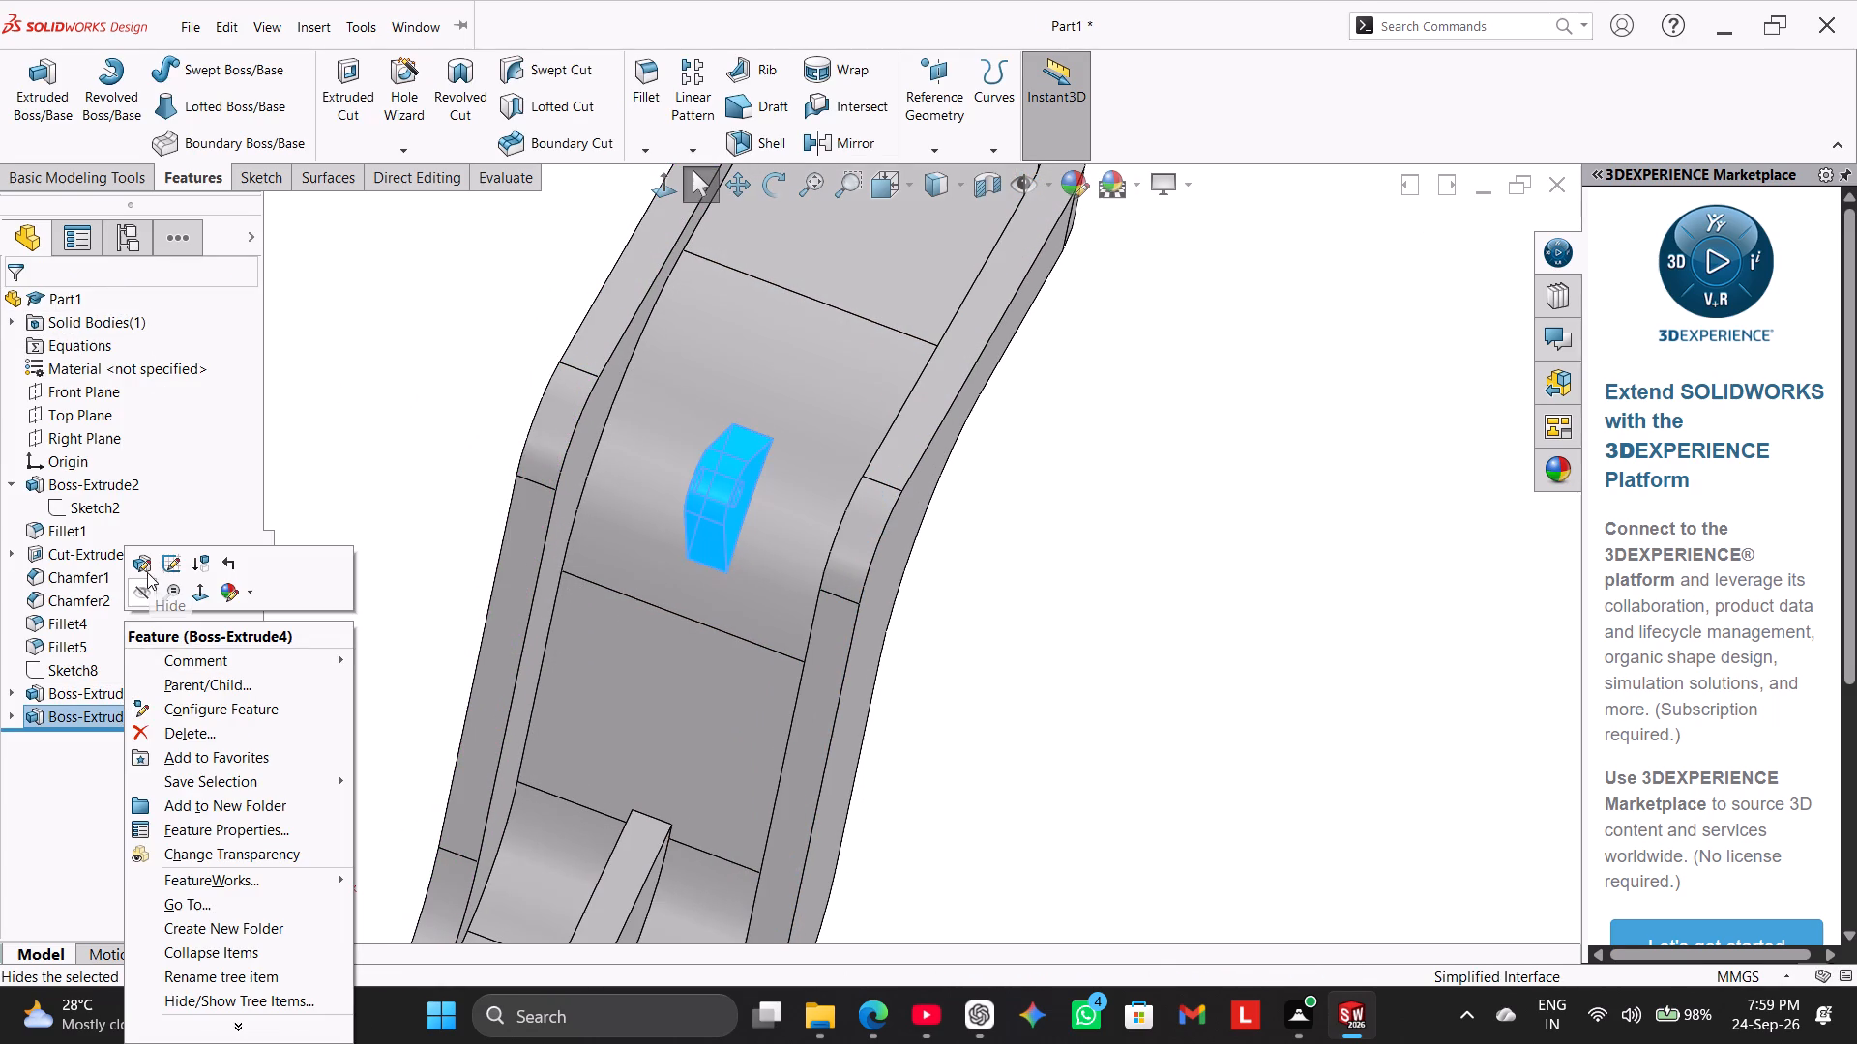
pyautogui.click(144, 567)
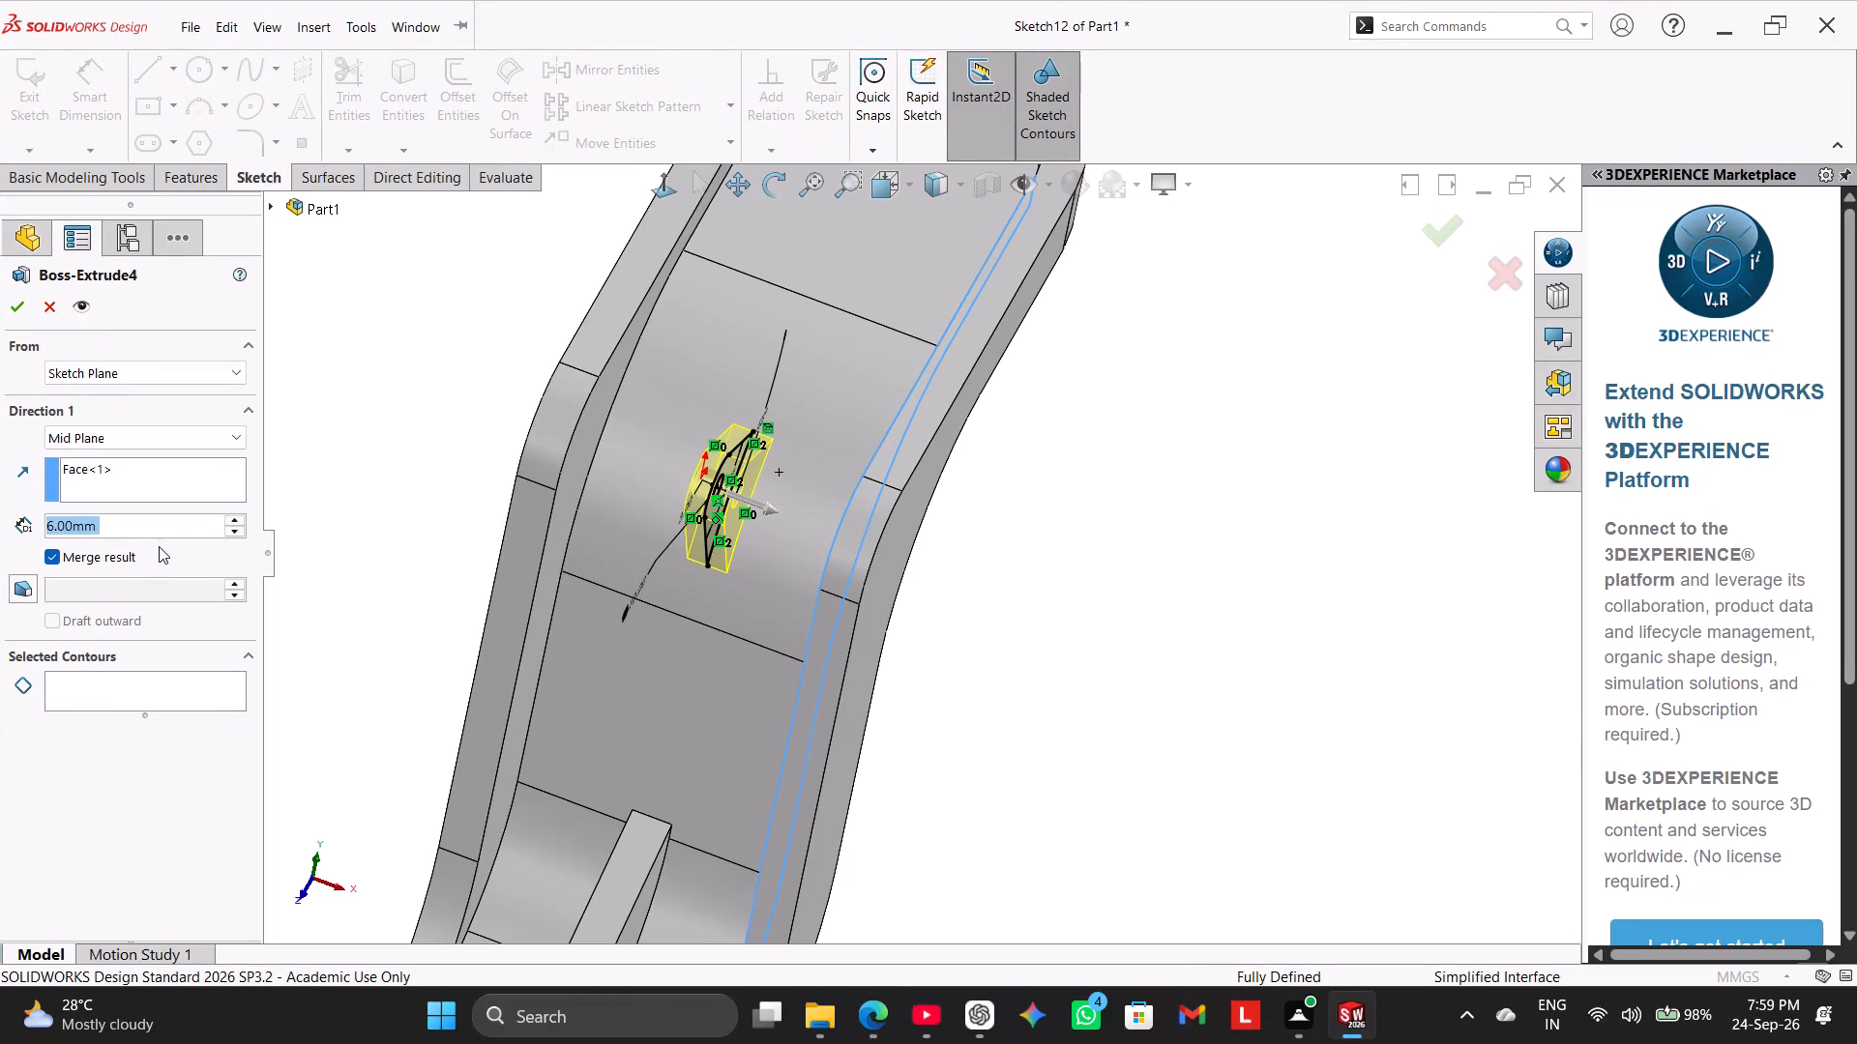
pyautogui.doubleClick(178, 476)
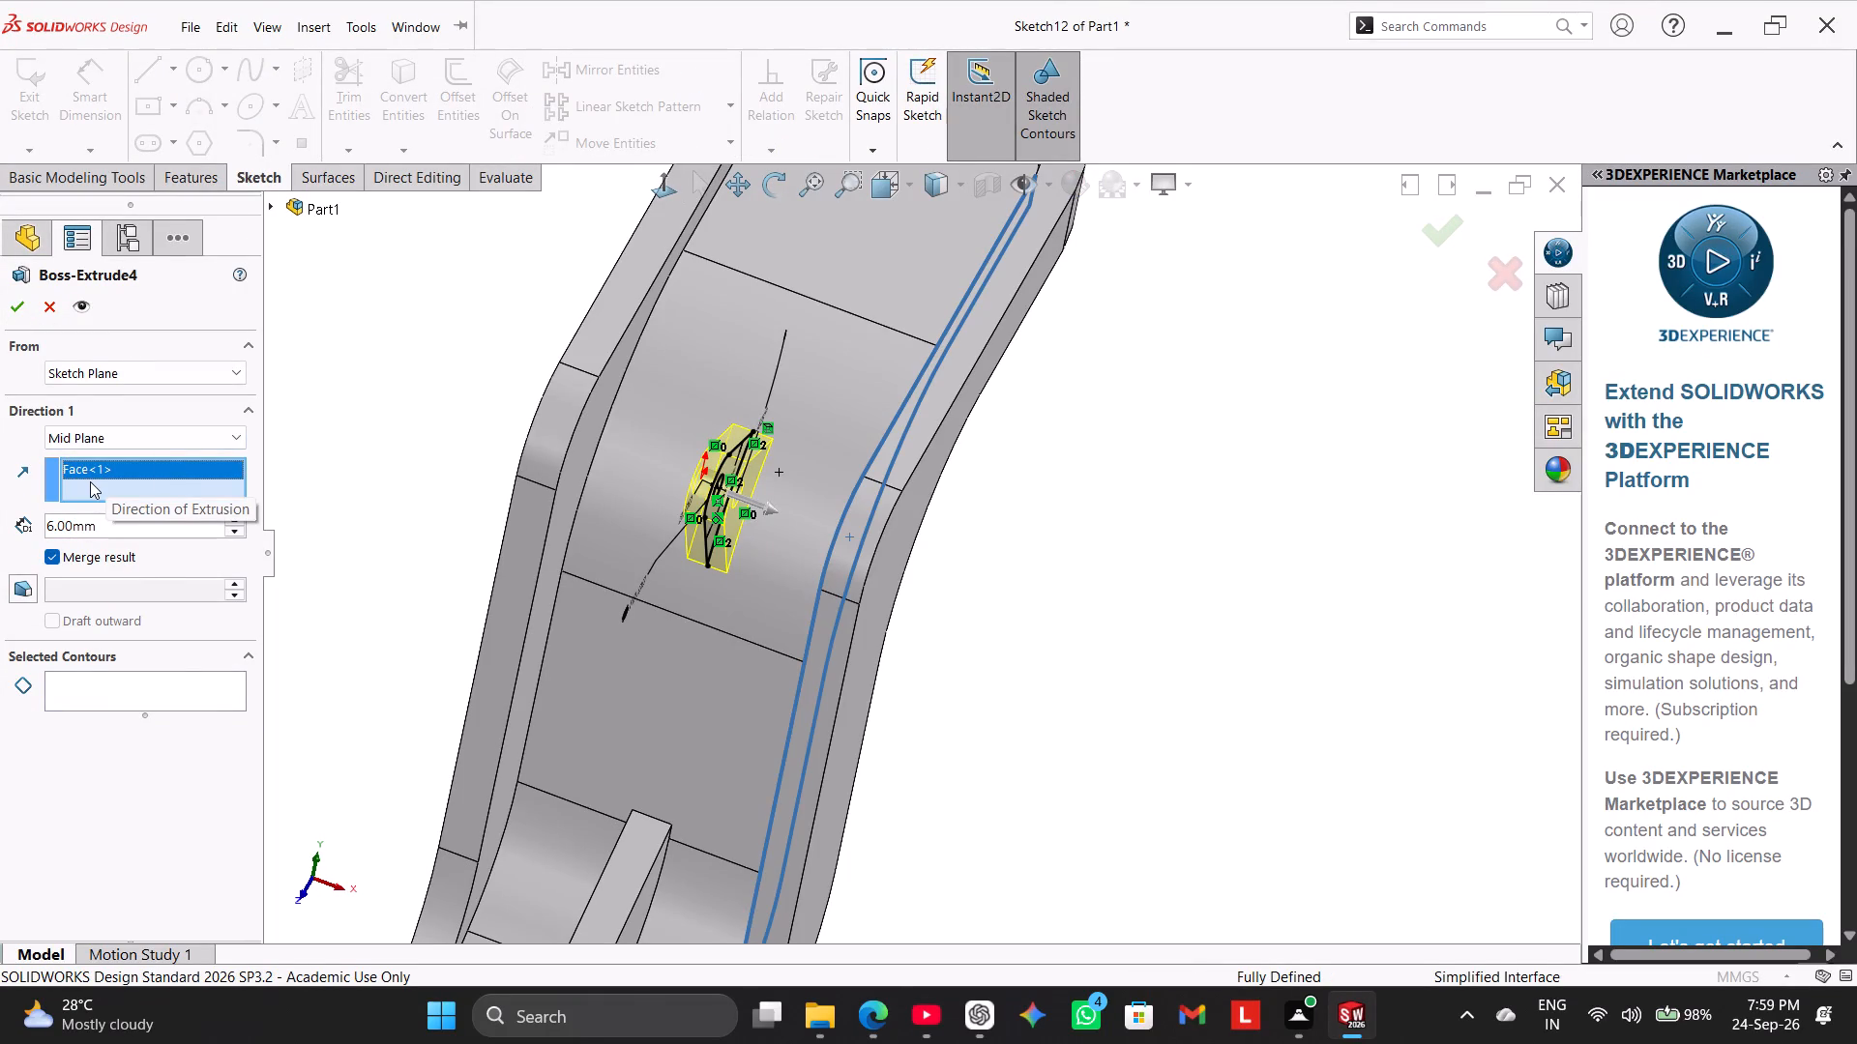
pyautogui.rightClick(90, 481)
pyautogui.click(162, 501)
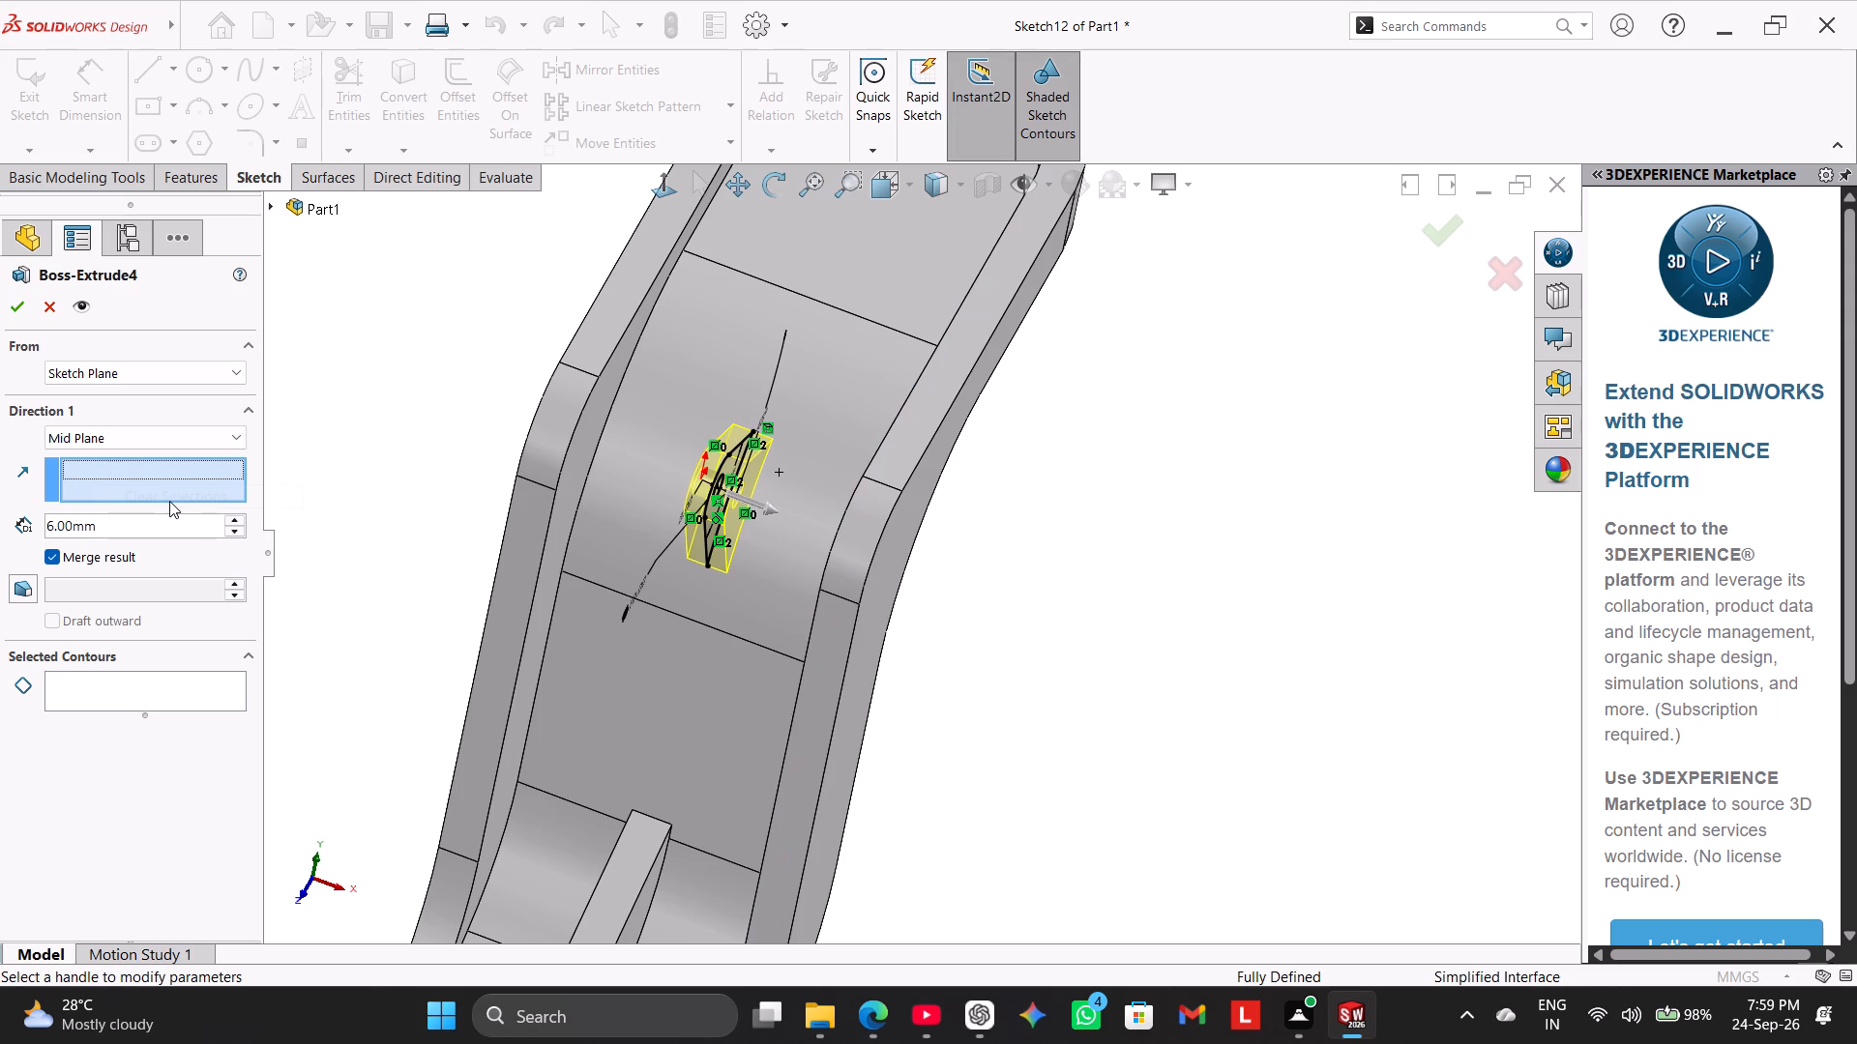
# Set the wedge boss's mid-plane extrusion depth to 40 mm so it spans between the bracket's side walls.
pyautogui.click(239, 519)
pyautogui.click(239, 519)
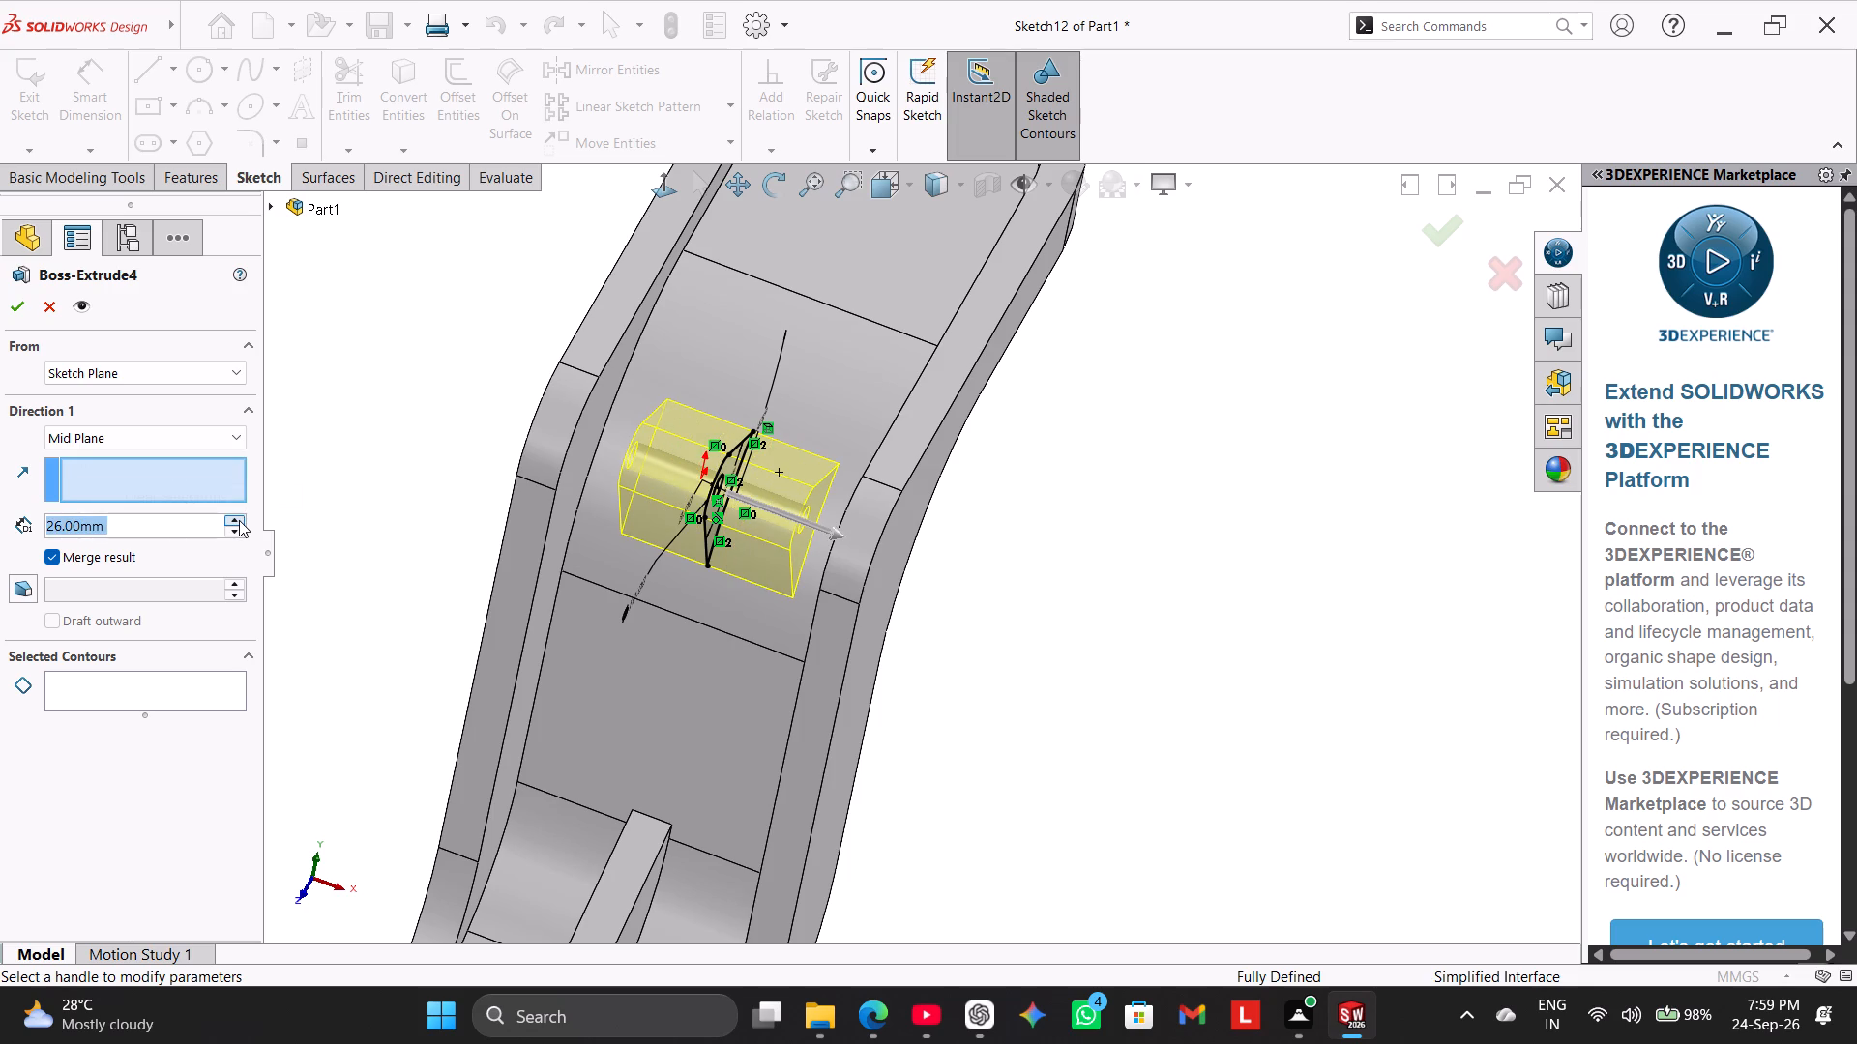
pyautogui.click(239, 520)
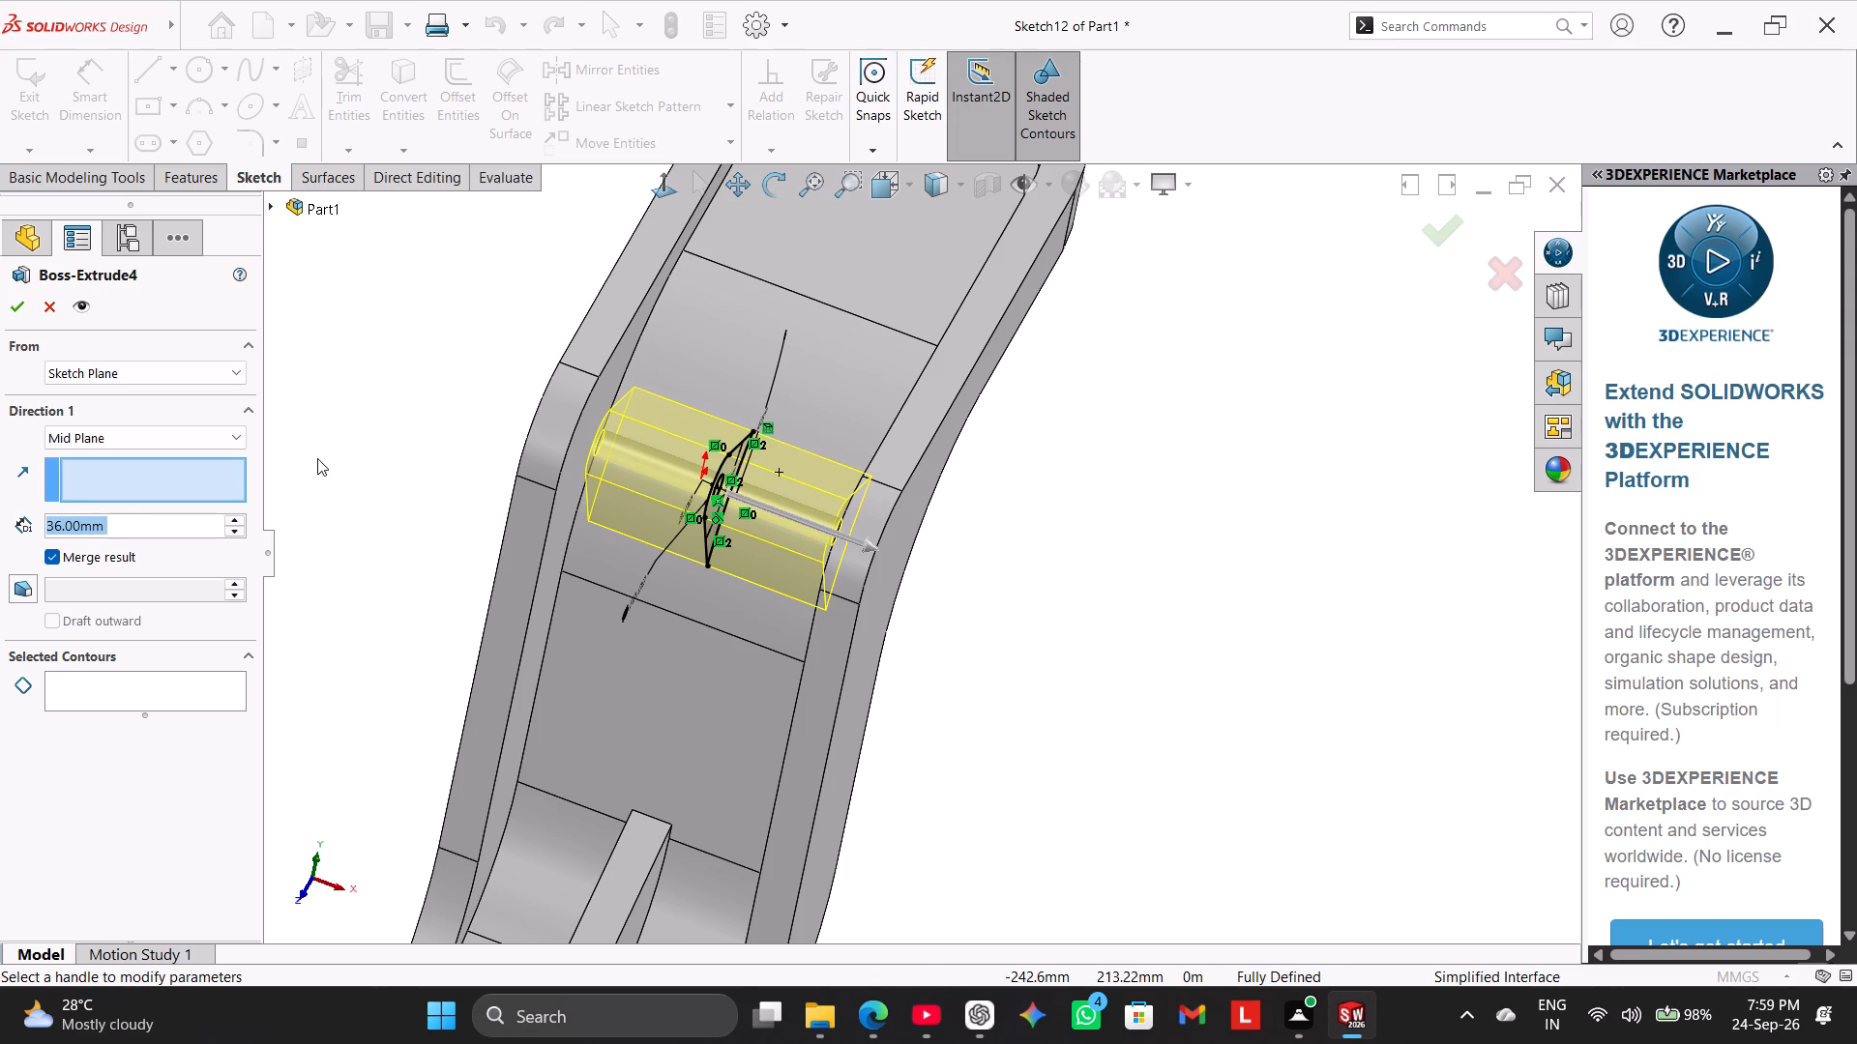
pyautogui.moveTo(322, 460); pyautogui.dragTo(337, 493, button='middle')
pyautogui.scroll(-1, 337, 493)
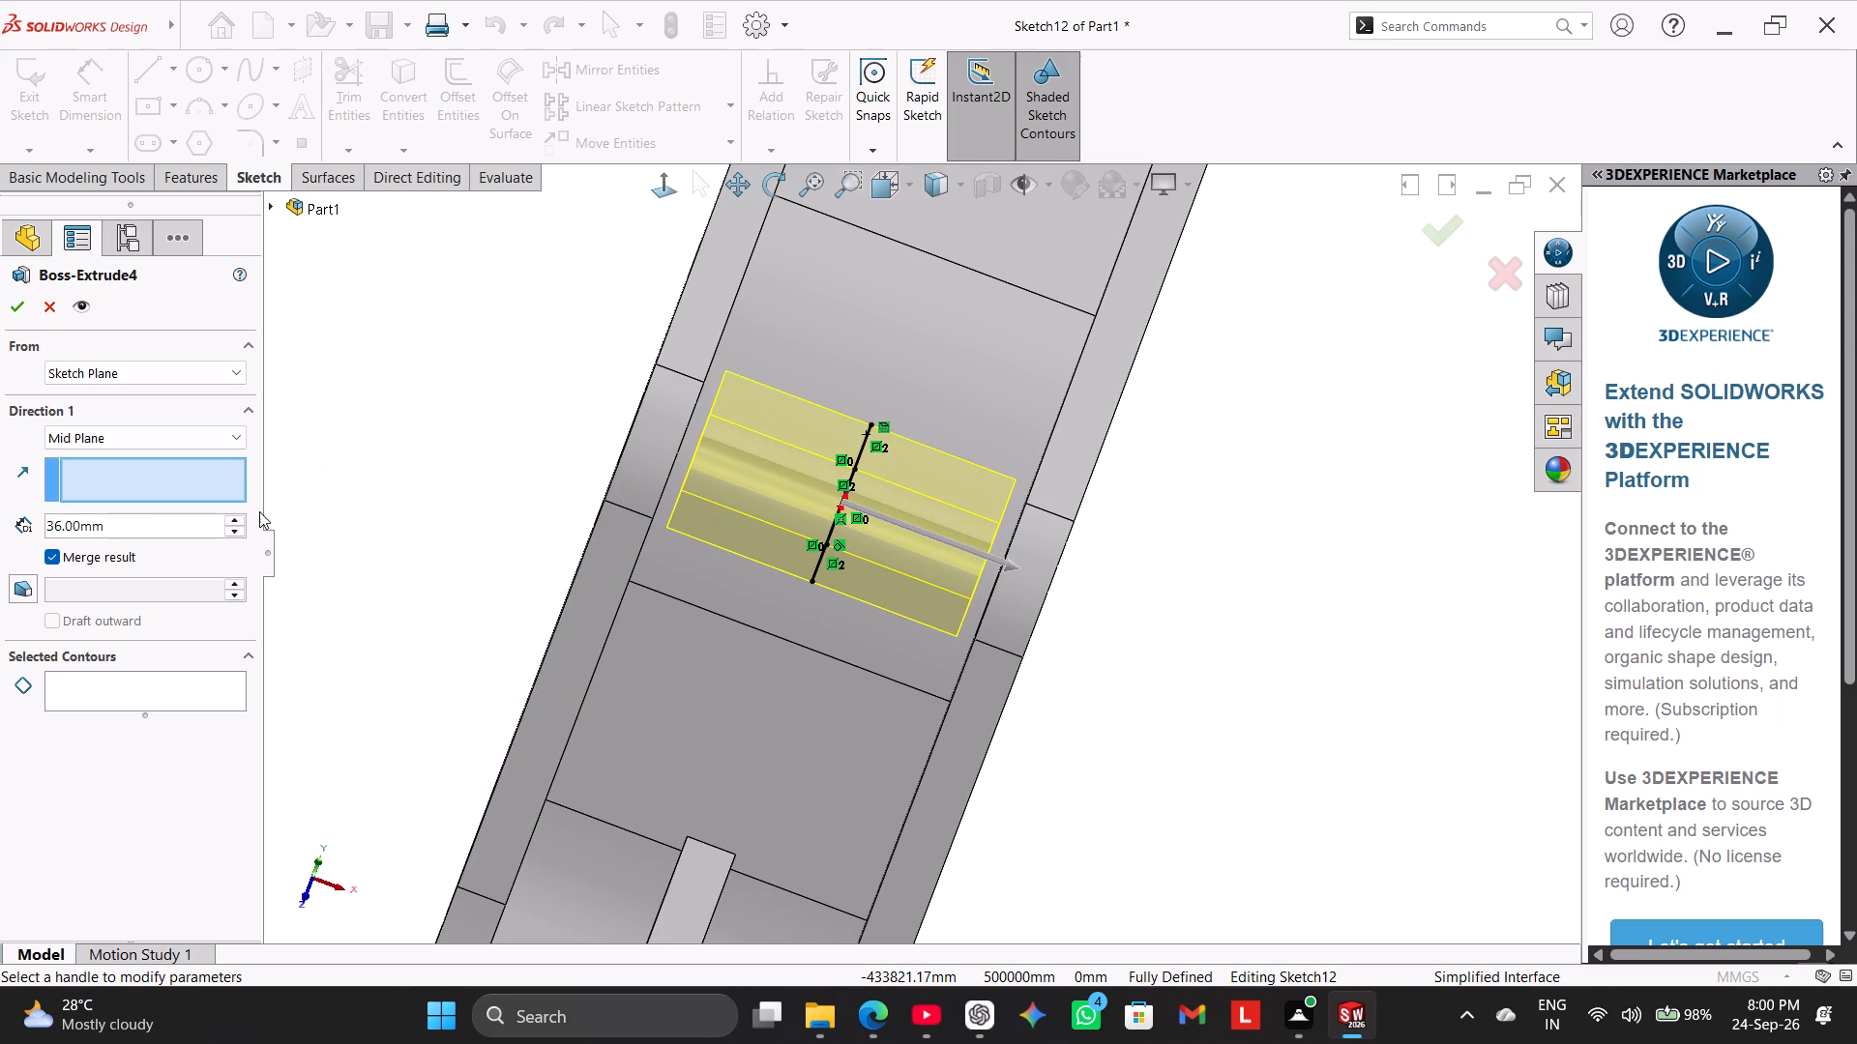
pyautogui.click(240, 516)
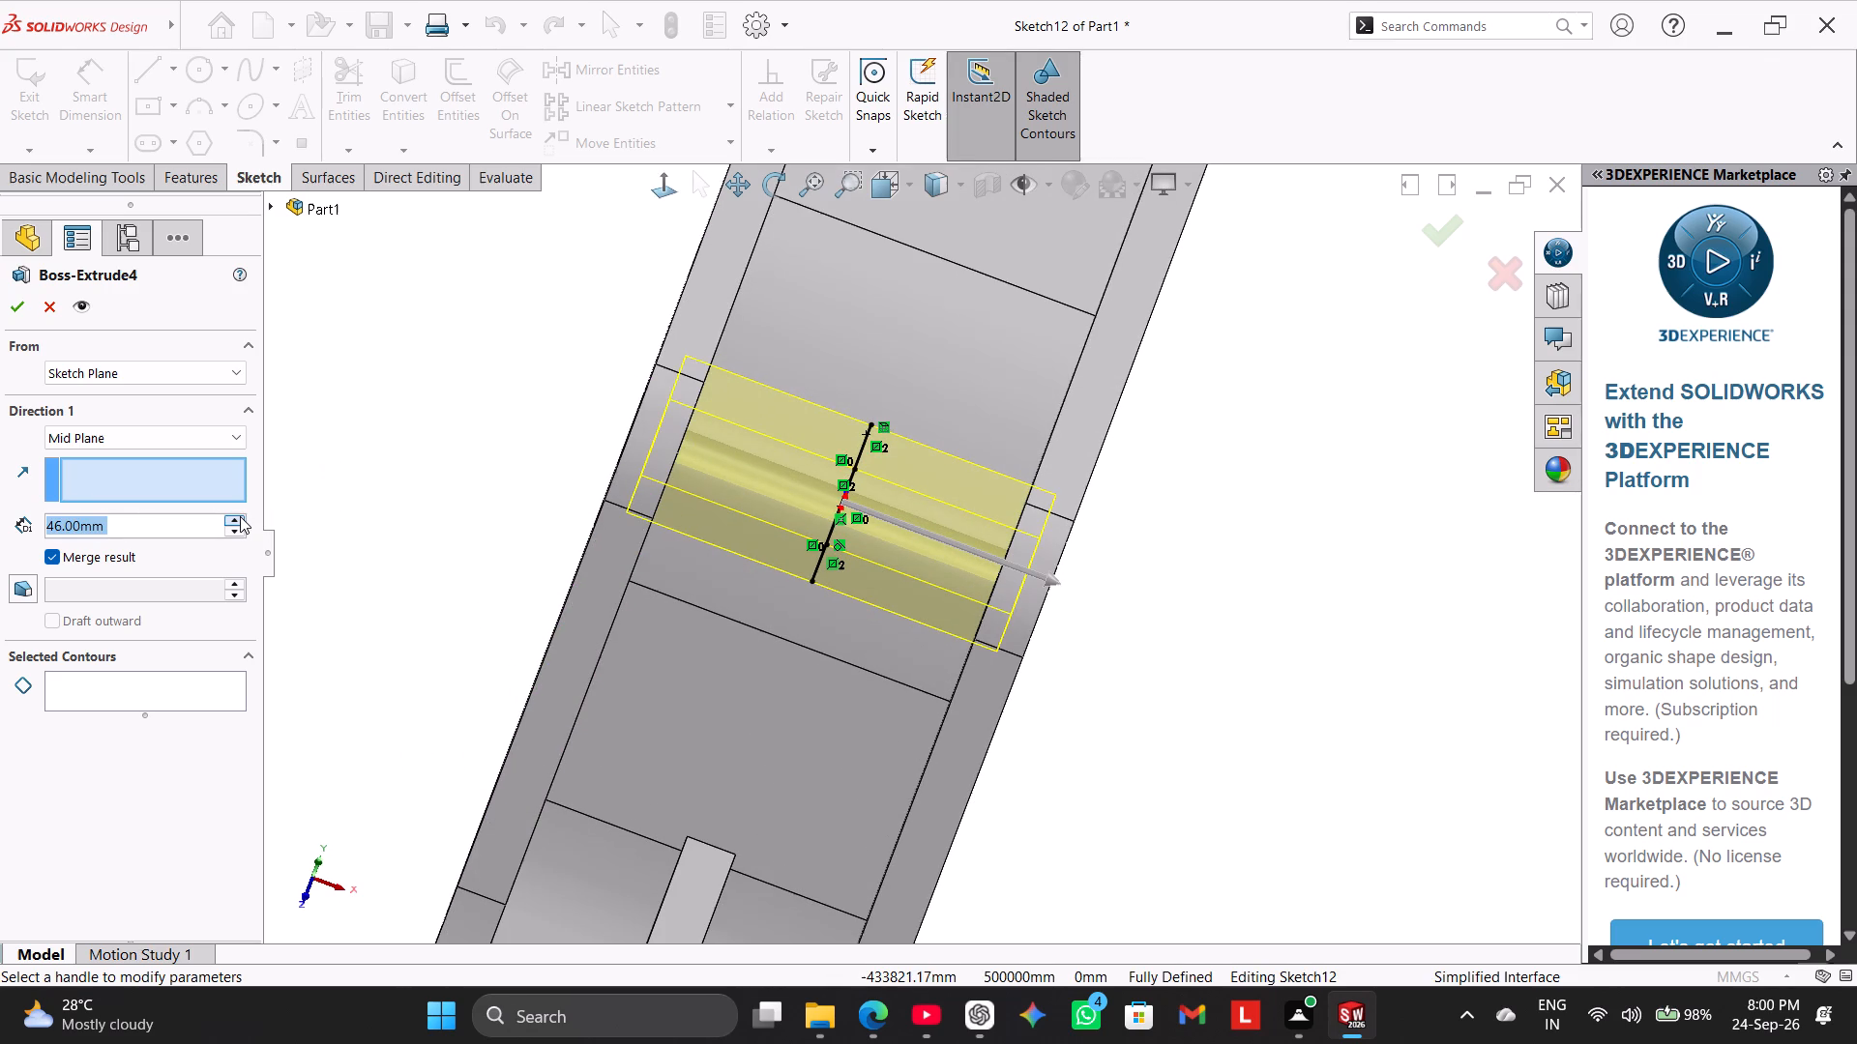
pyautogui.doubleClick(196, 525)
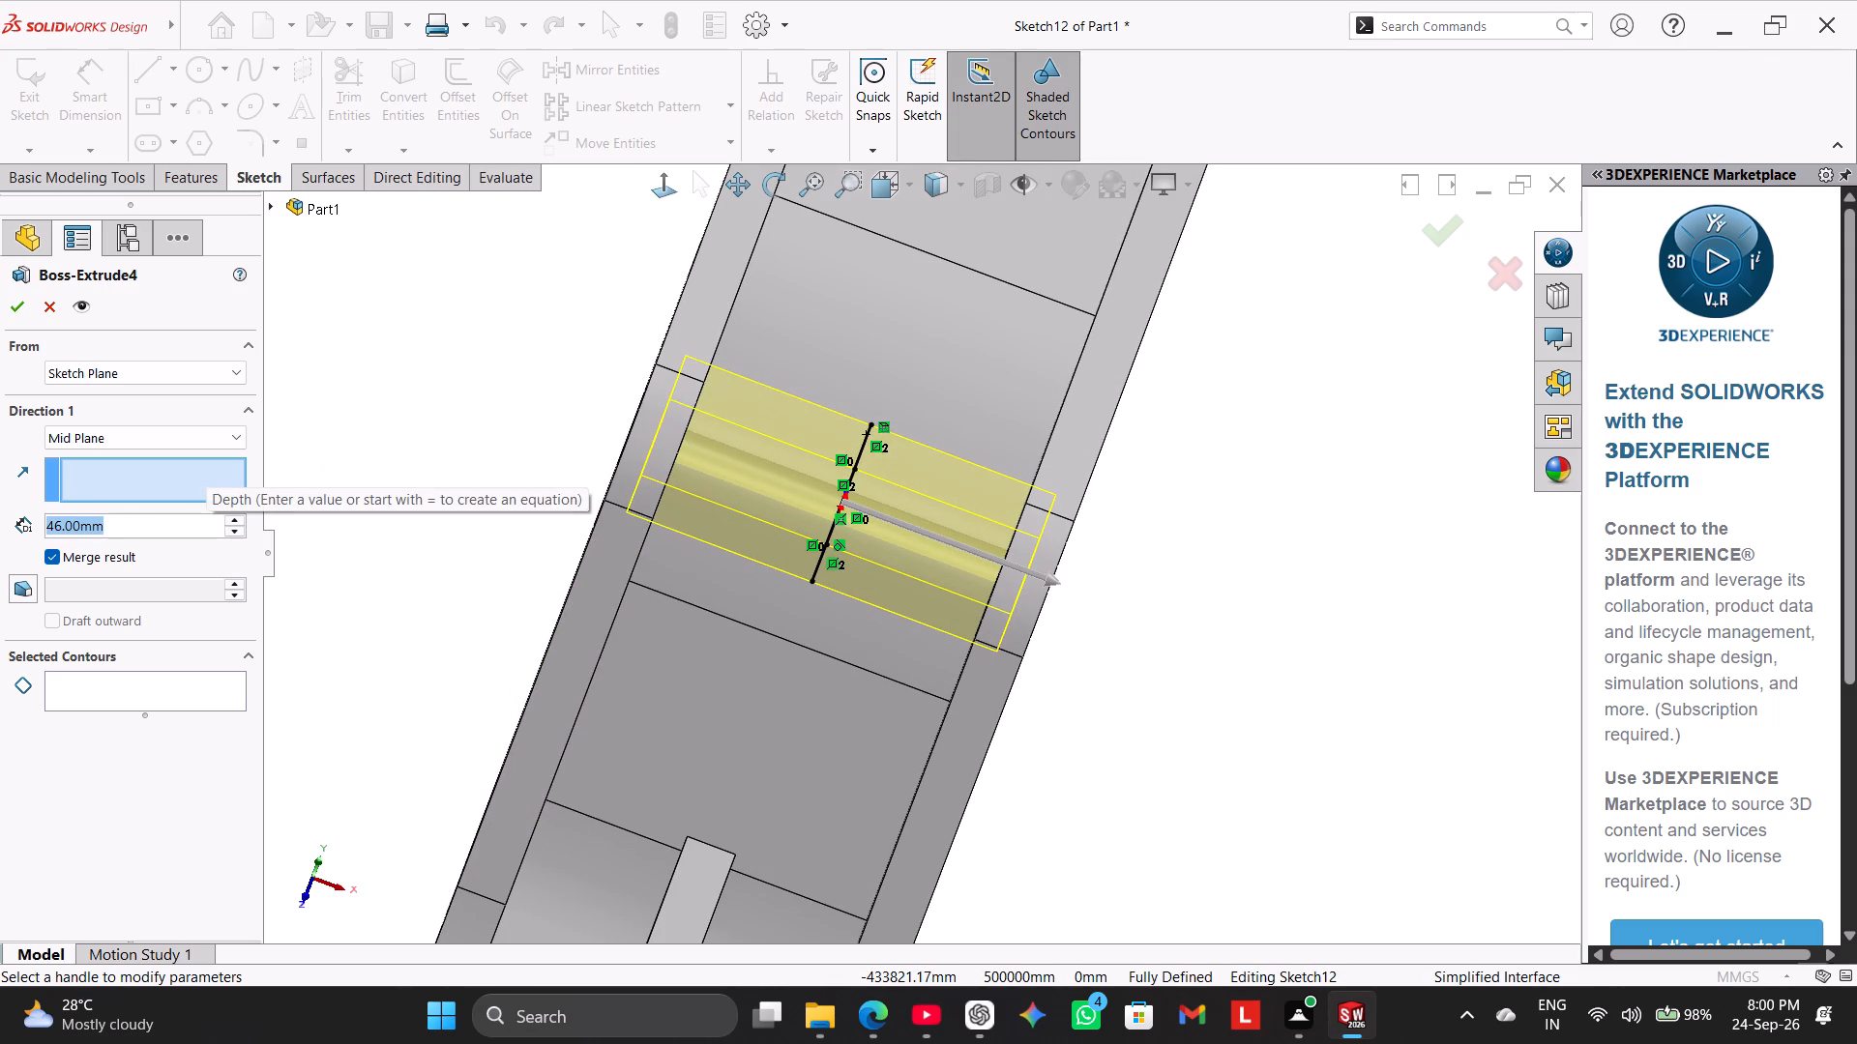
pyautogui.write('36')
pyautogui.press('Return')
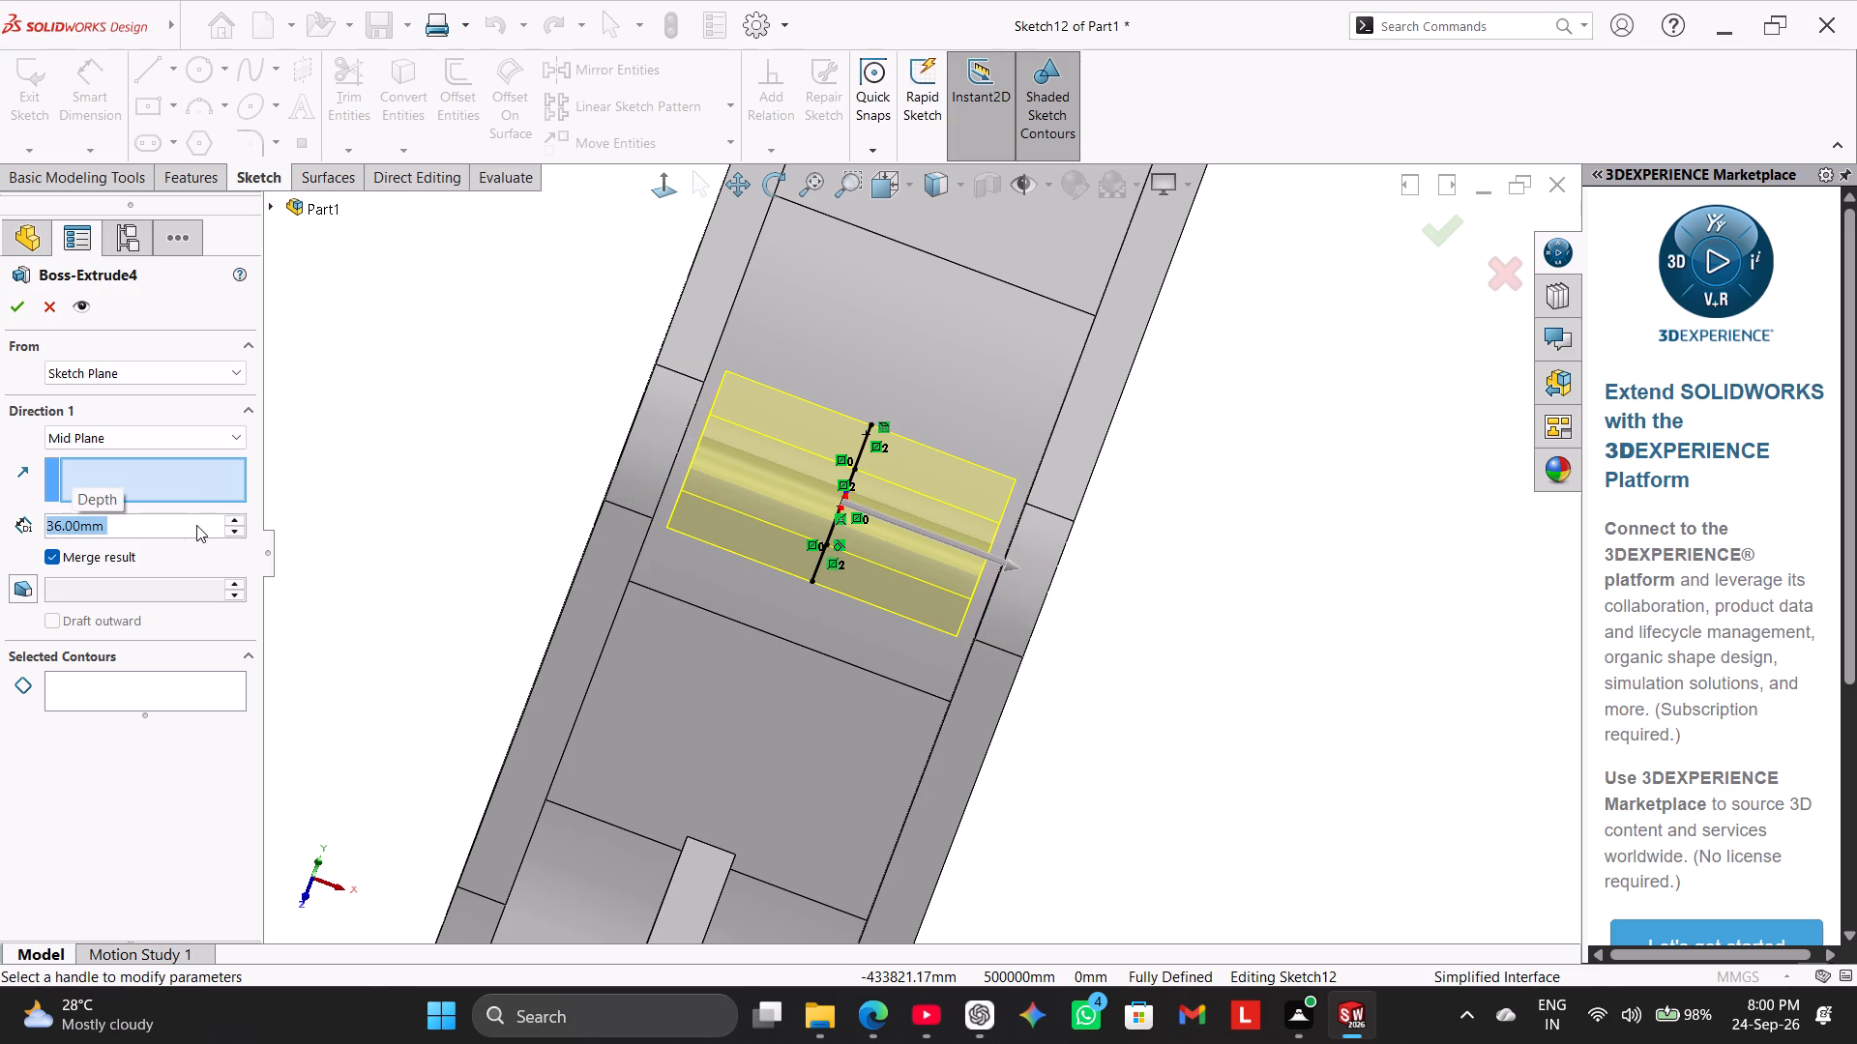
pyautogui.write('40')
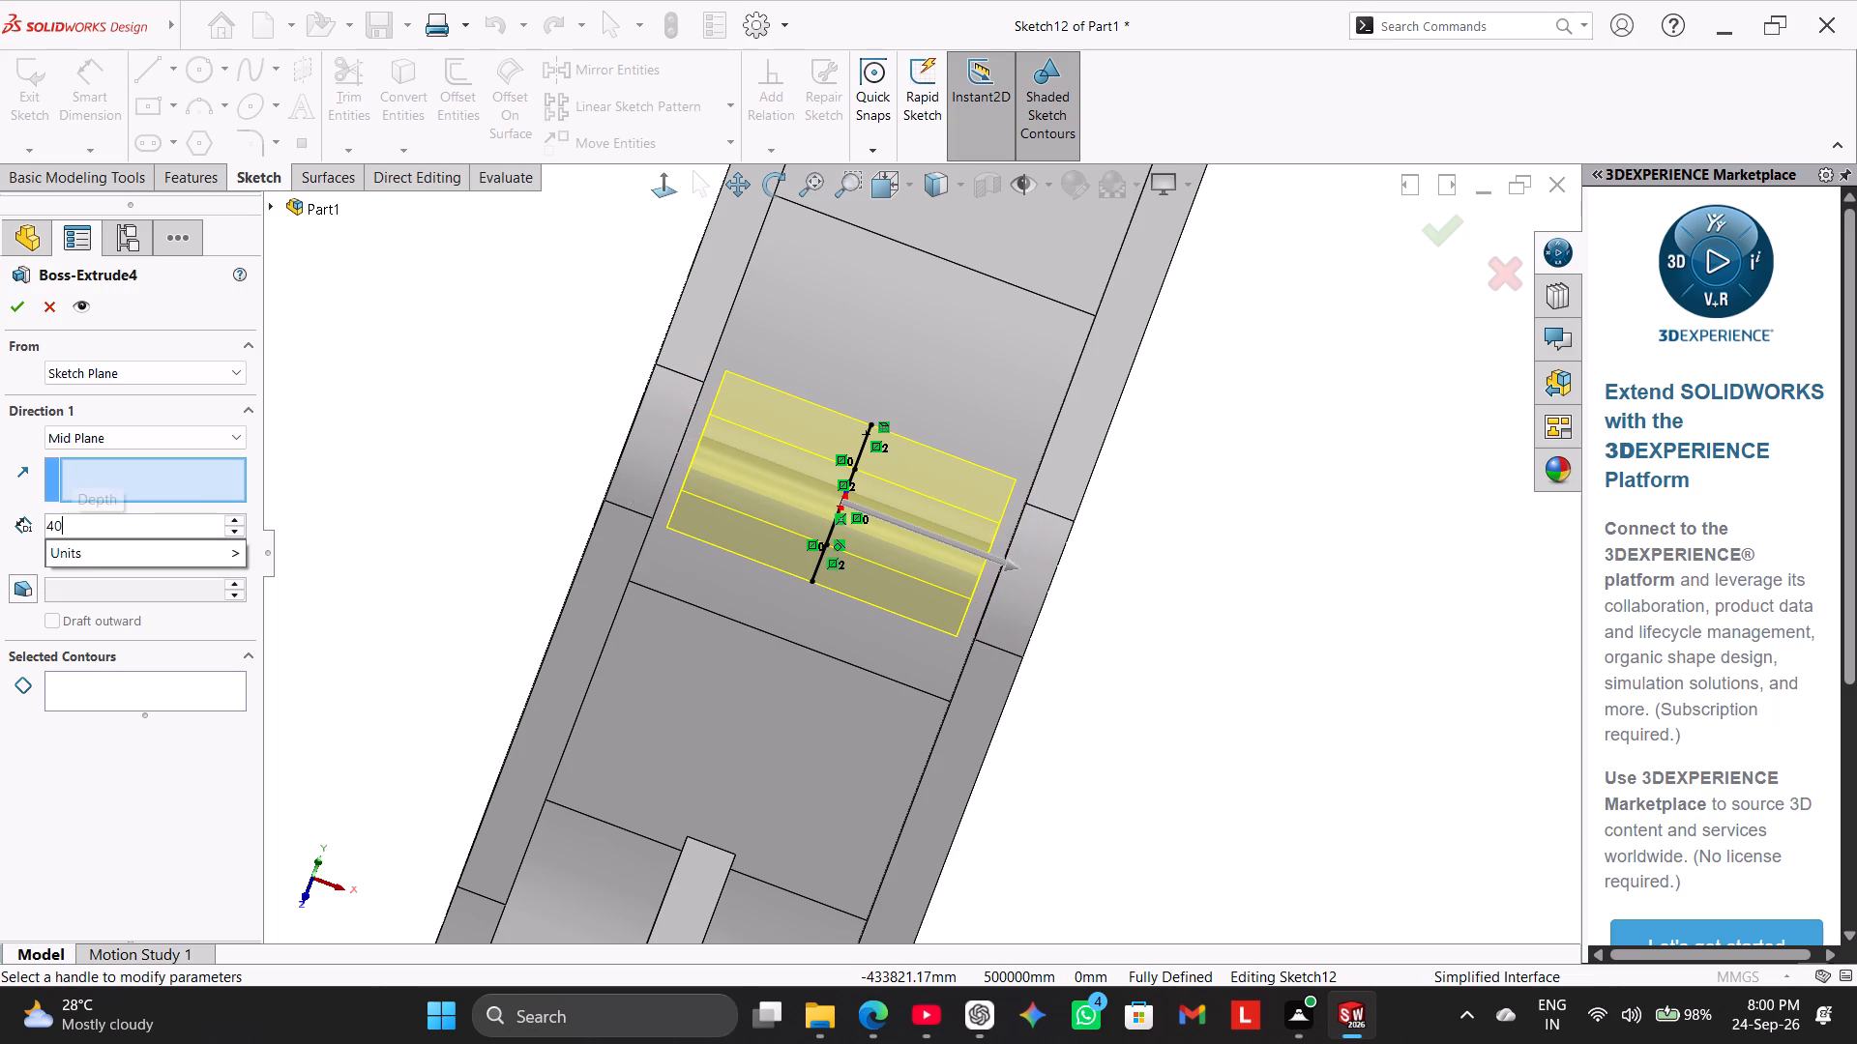
pyautogui.press('Return')
pyautogui.doubleClick(170, 526)
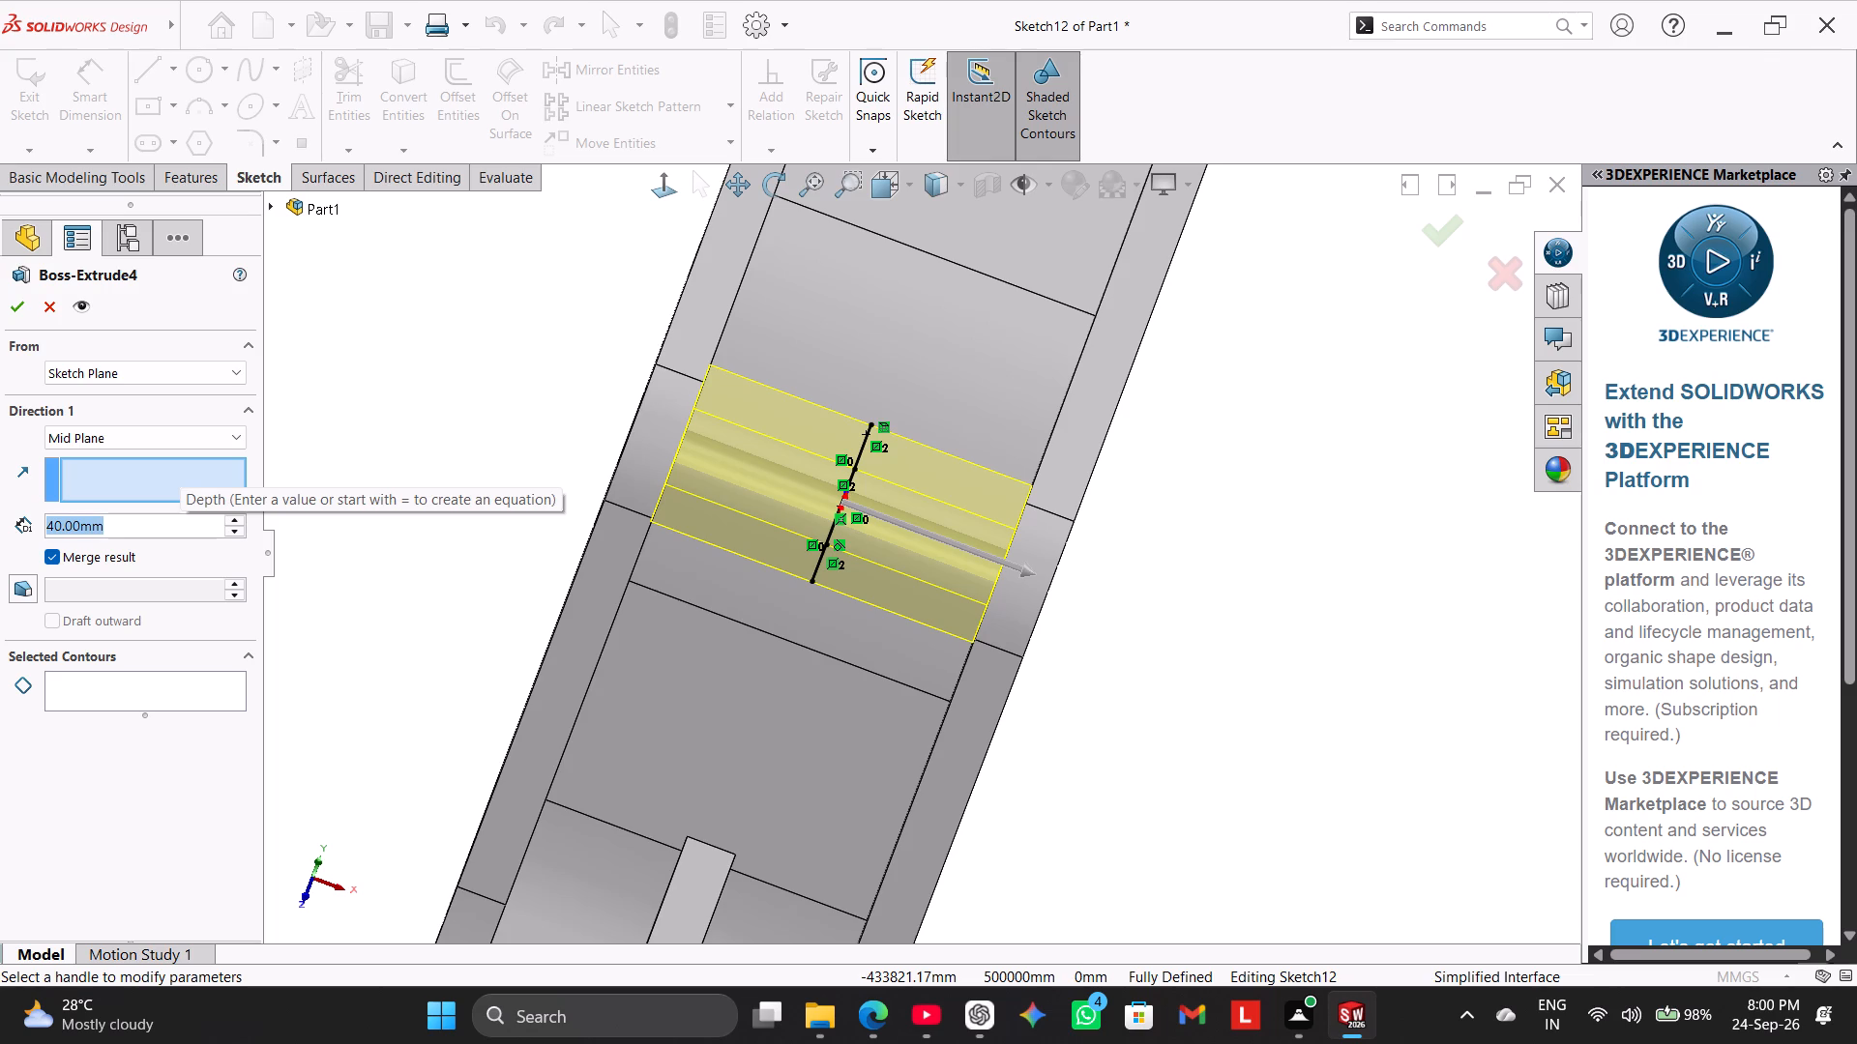
pyautogui.click(16, 311)
# Cut the inner circle of the wedge boss's sketch (Sketch12) through the part with the Through All - Both end condition.
pyautogui.moveTo(415, 421); pyautogui.dragTo(354, 291, button='middle')
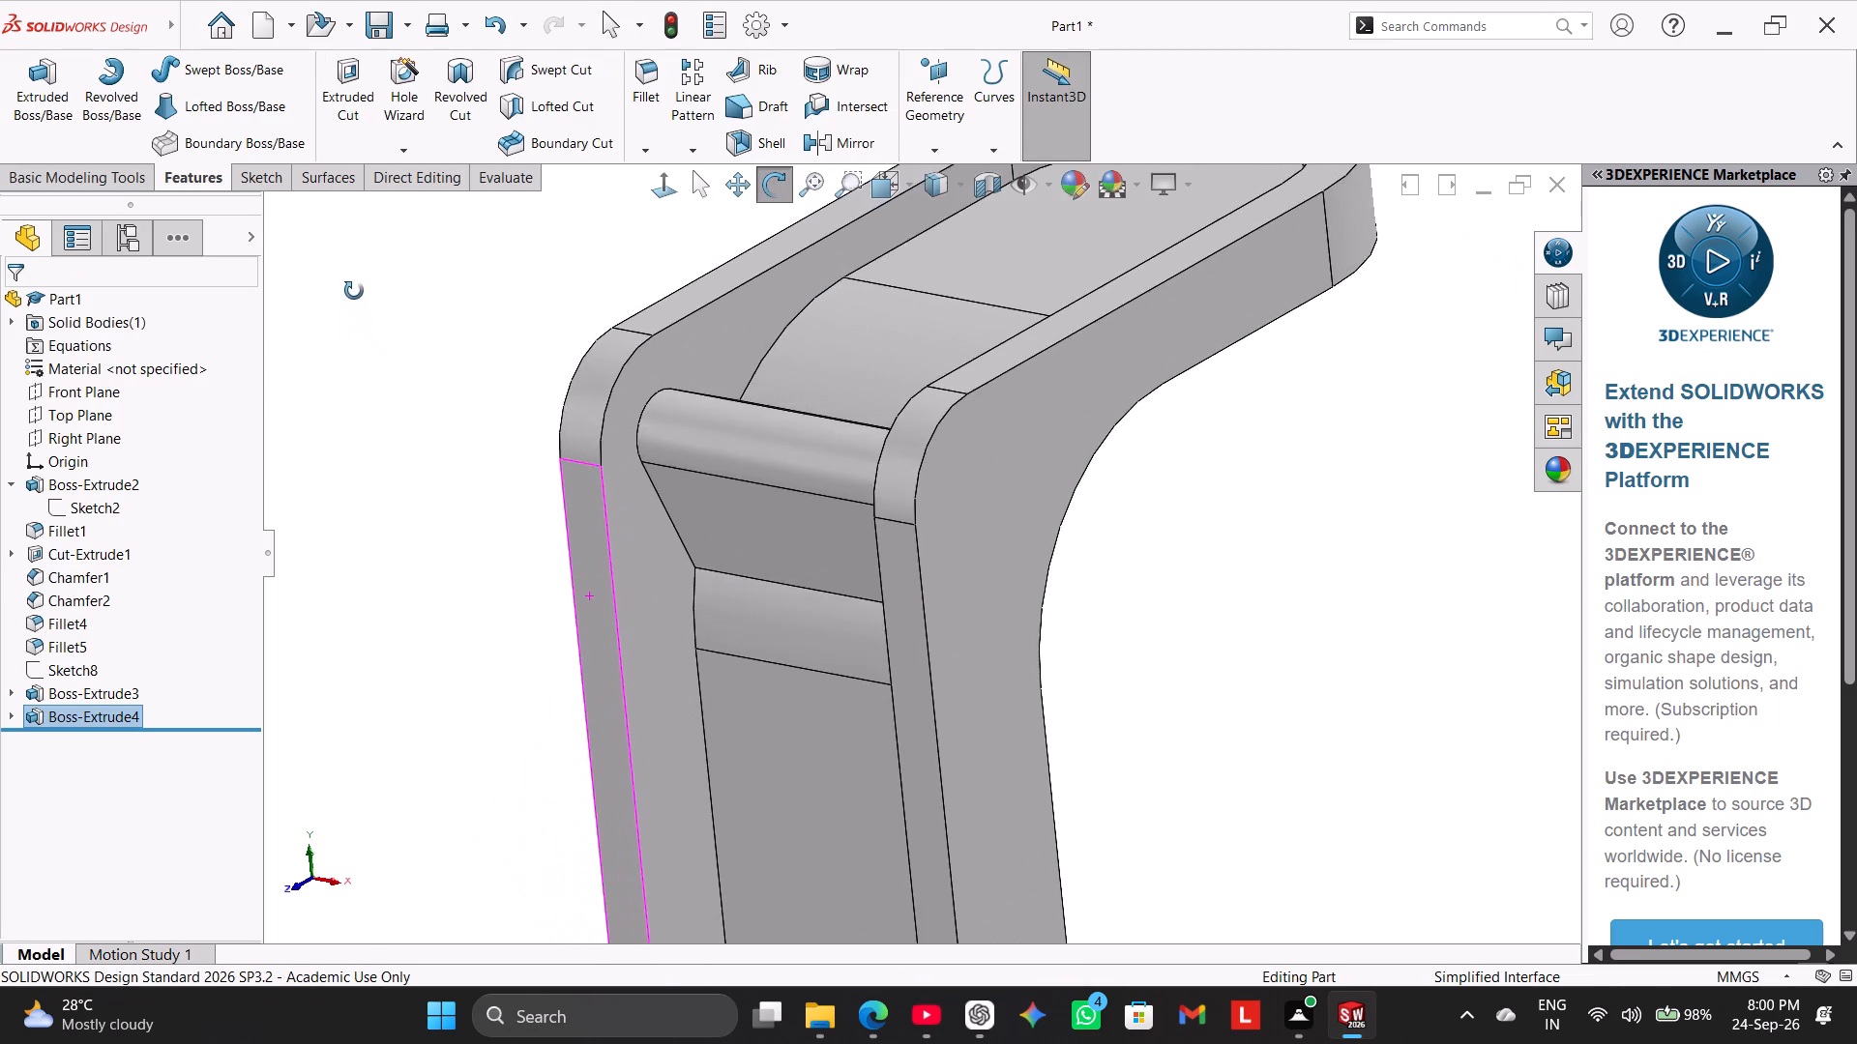
pyautogui.moveTo(354, 291); pyautogui.dragTo(343, 264, button='middle')
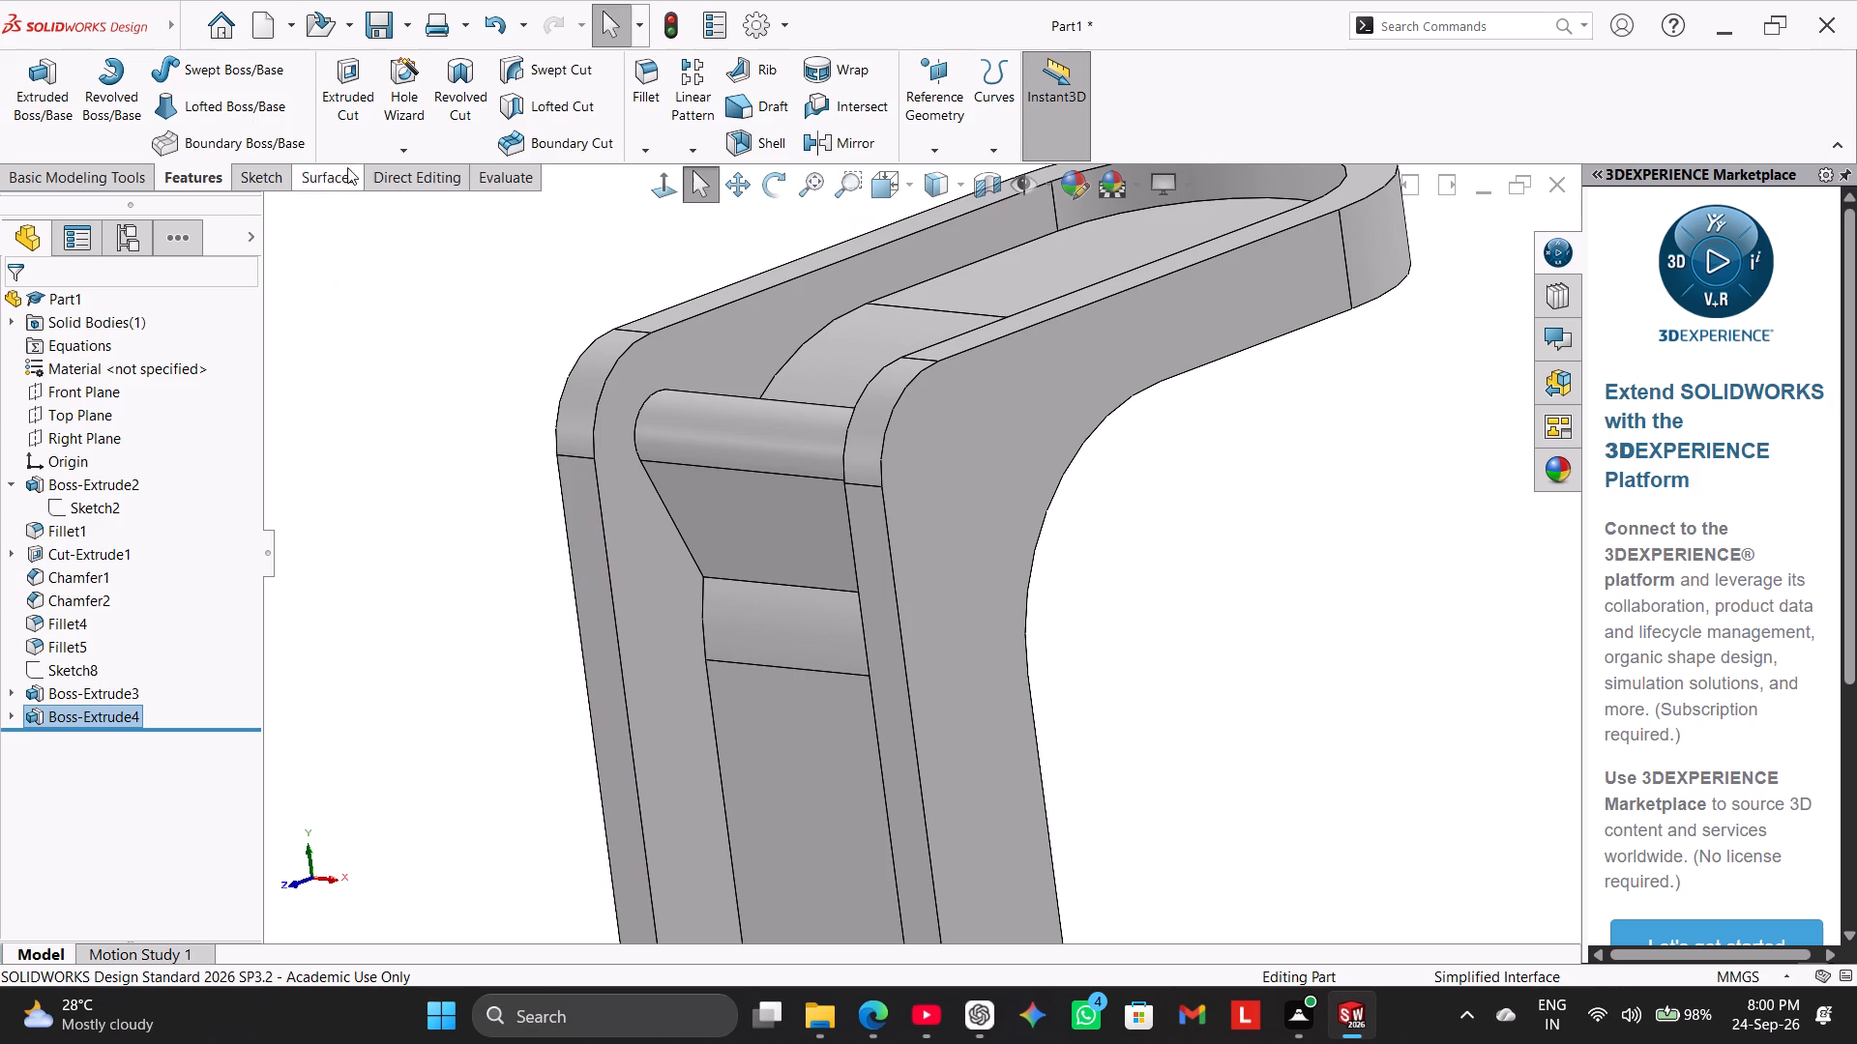
pyautogui.click(353, 105)
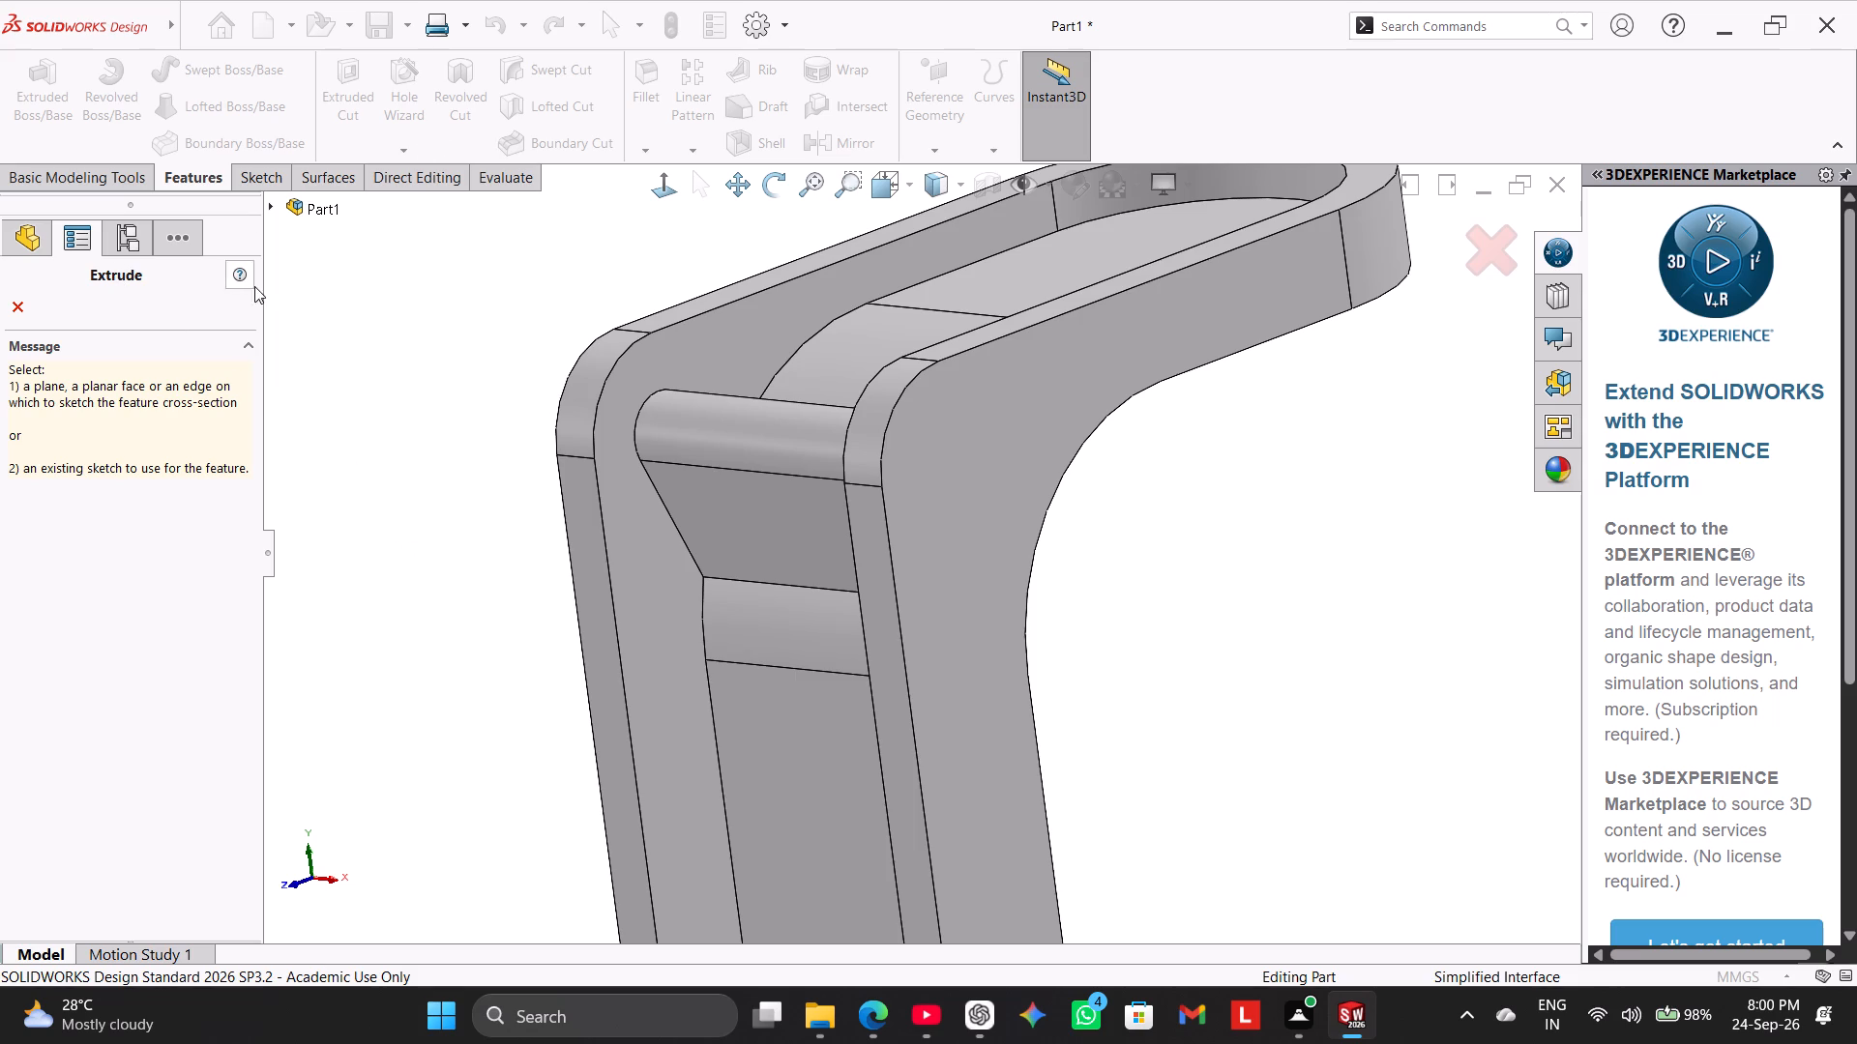
pyautogui.click(276, 212)
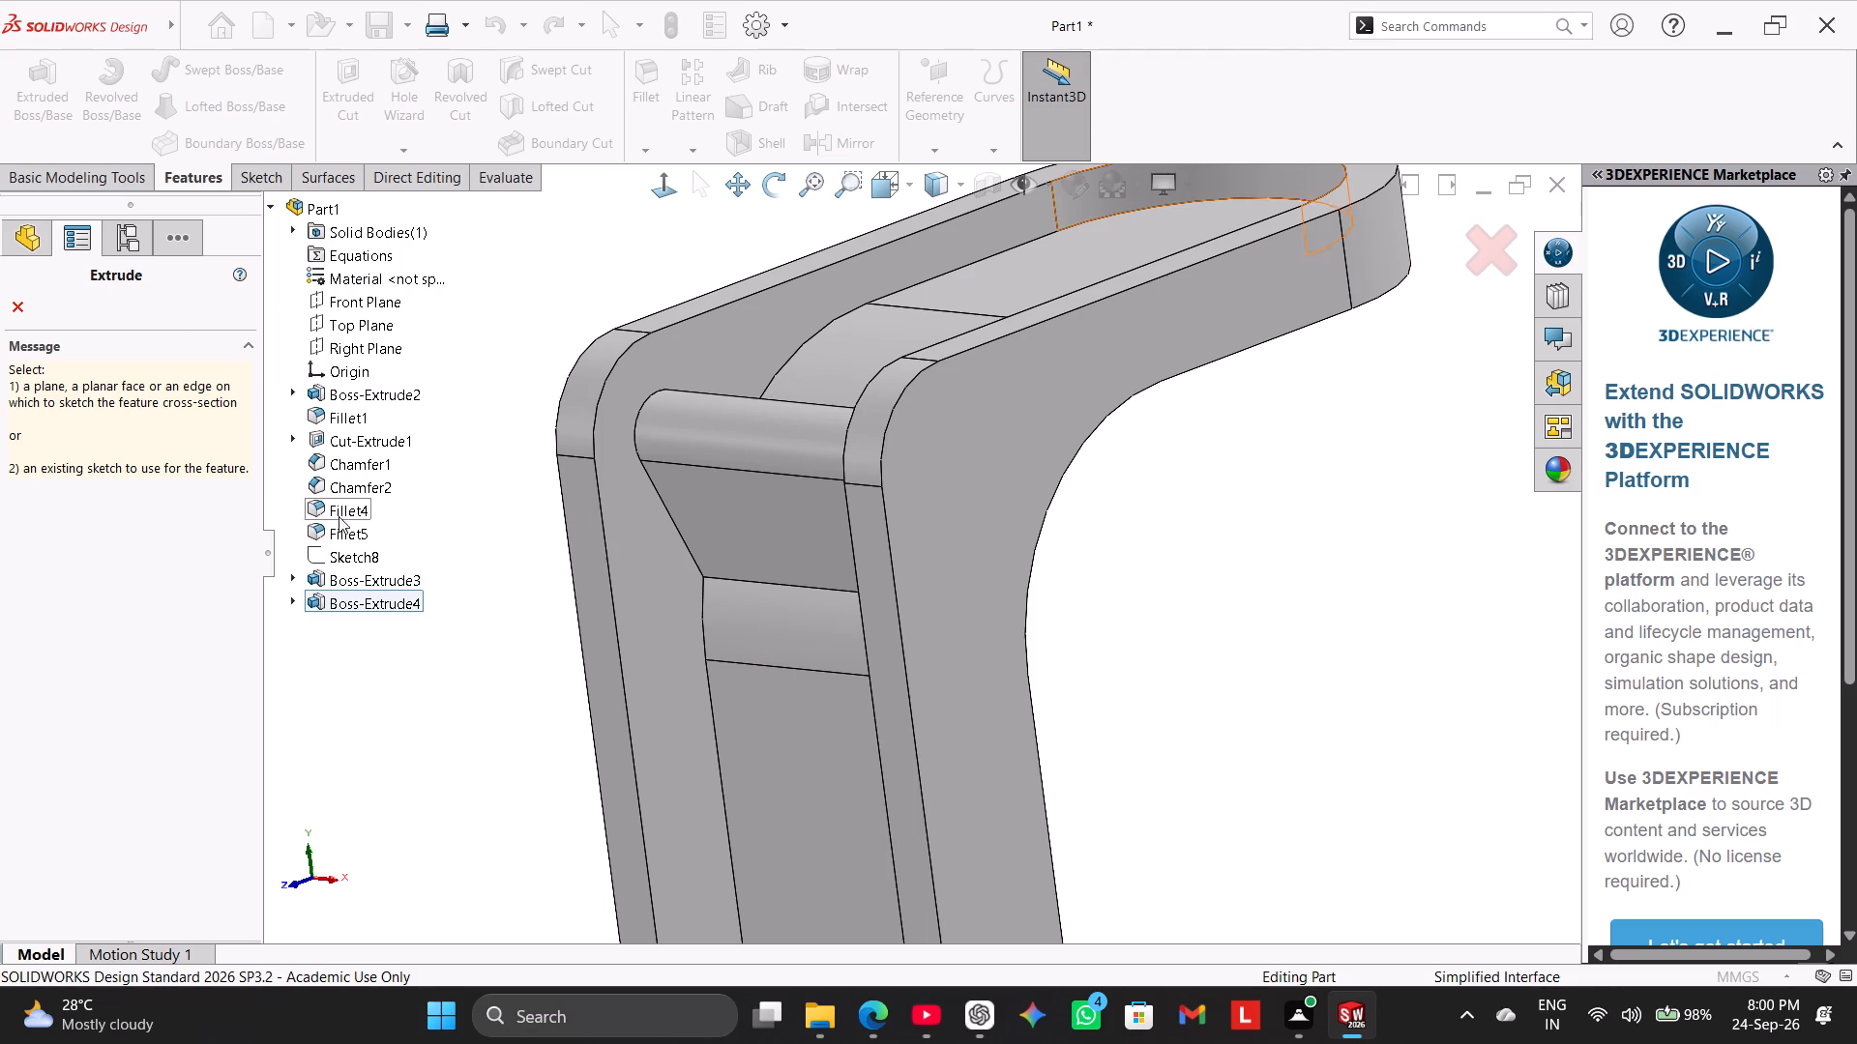
pyautogui.click(294, 578)
pyautogui.click(295, 623)
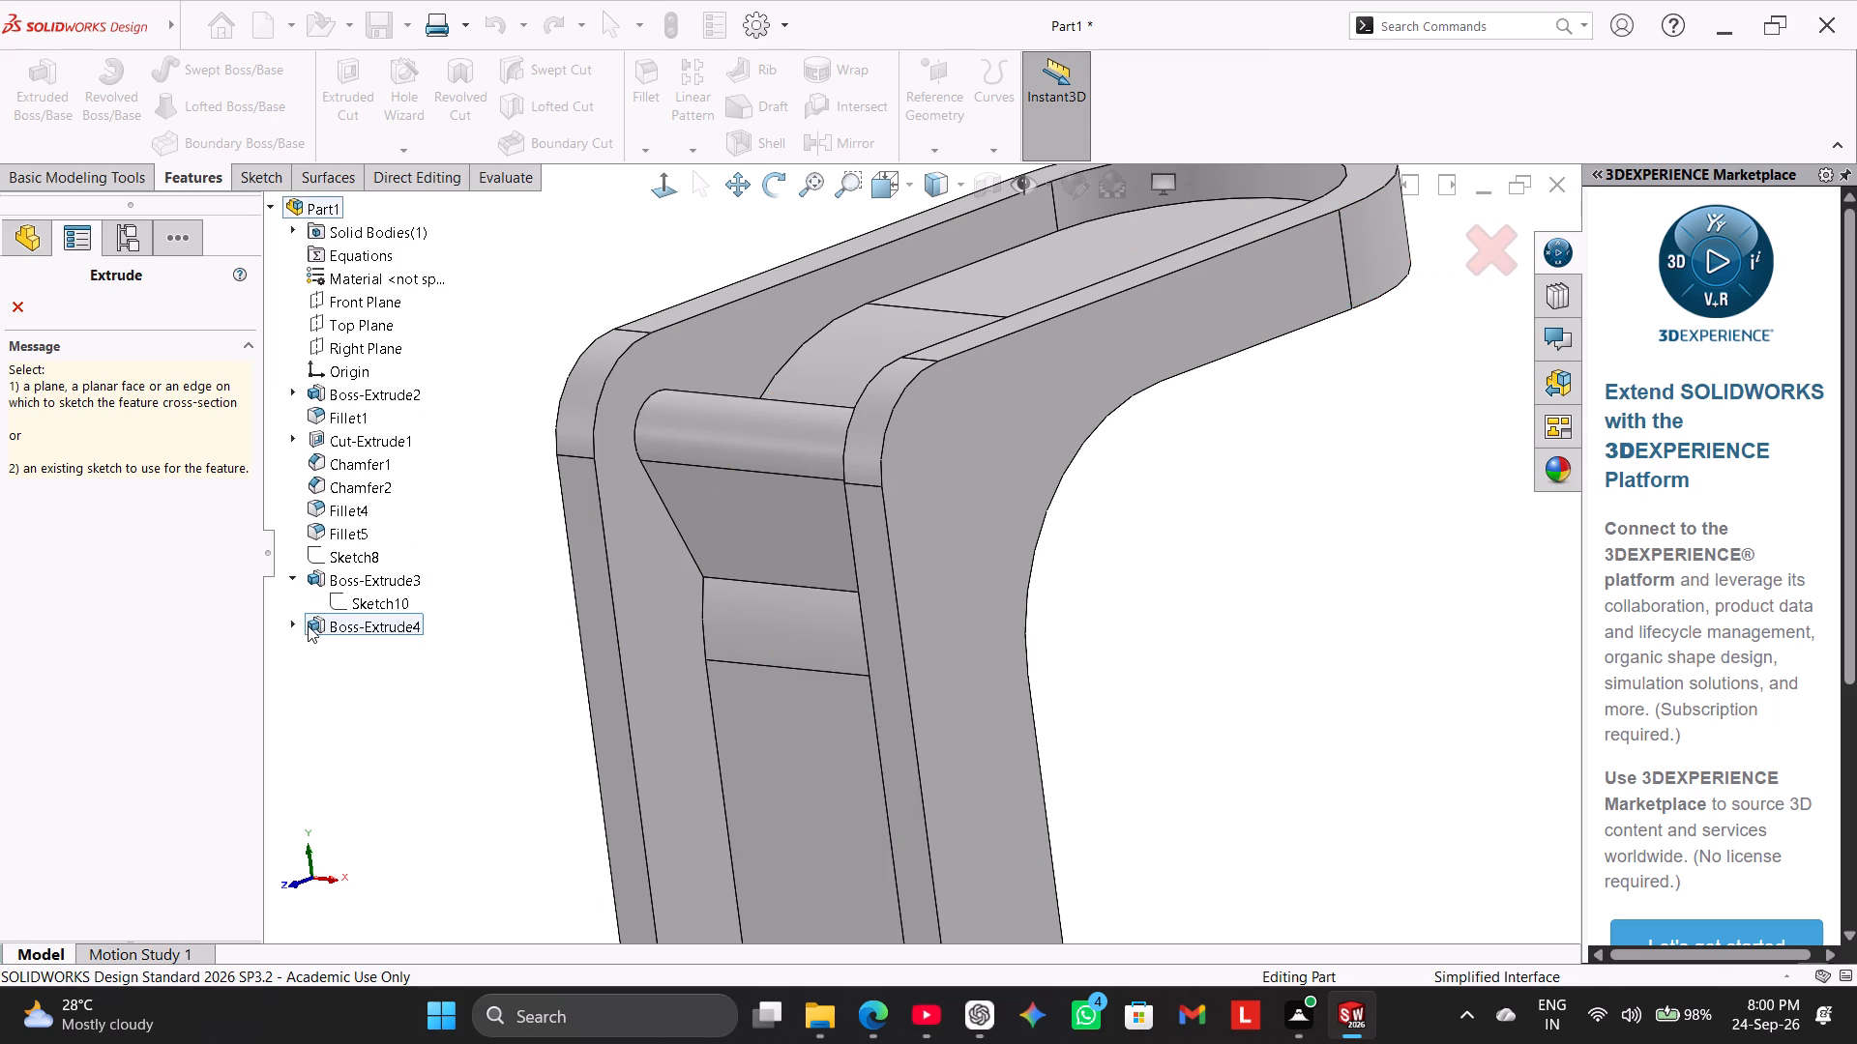
pyautogui.click(357, 647)
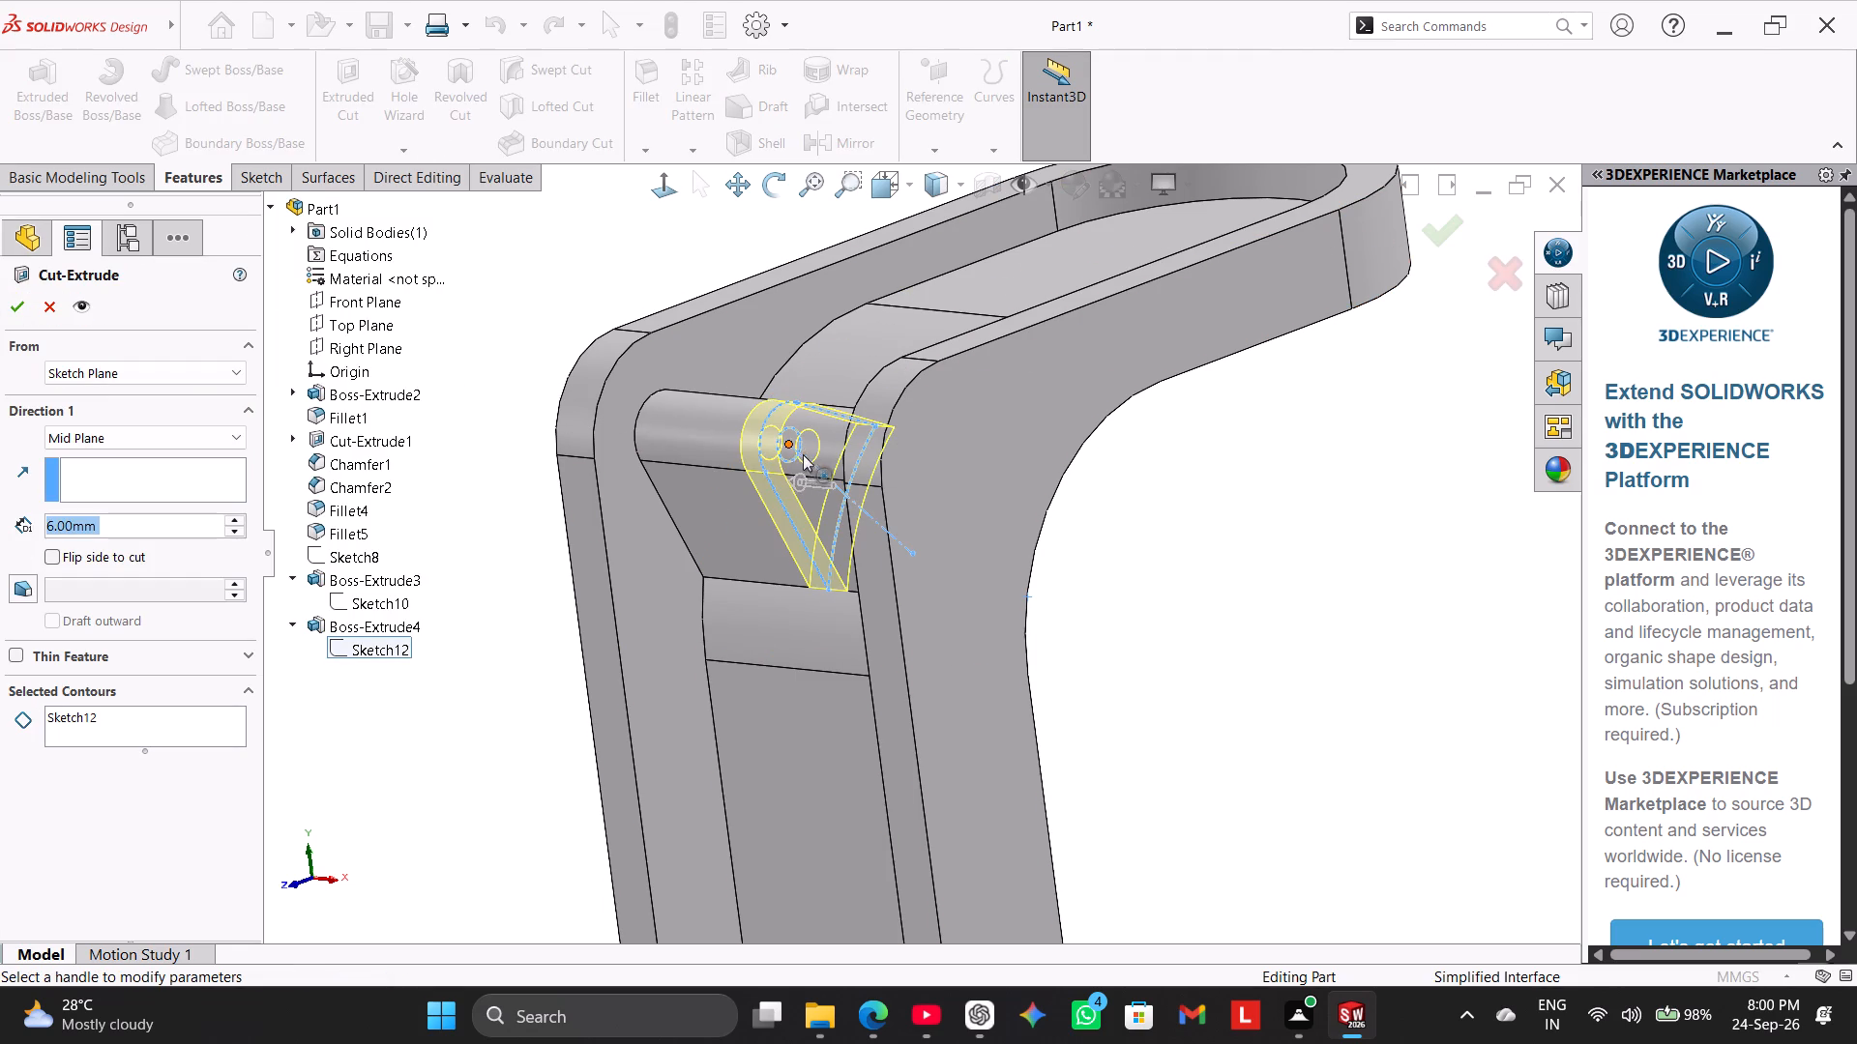
pyautogui.rightClick(212, 720)
pyautogui.click(256, 731)
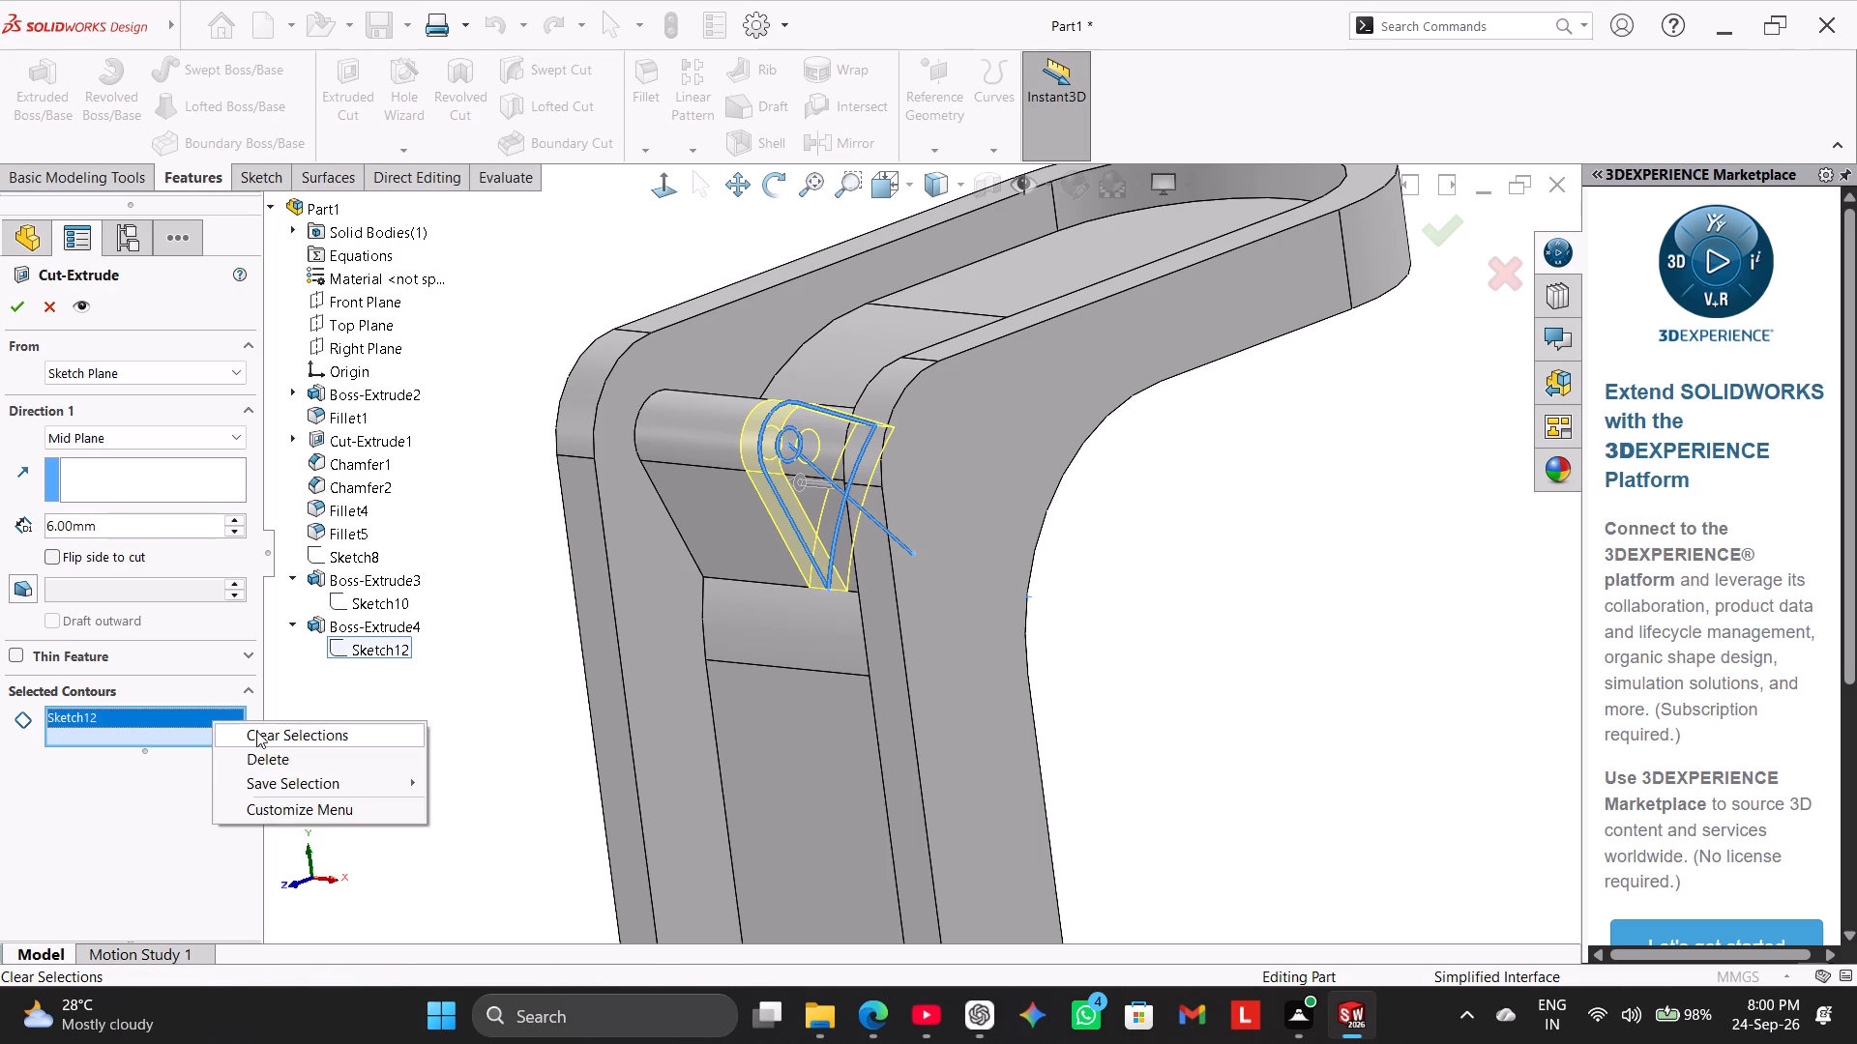
pyautogui.click(785, 455)
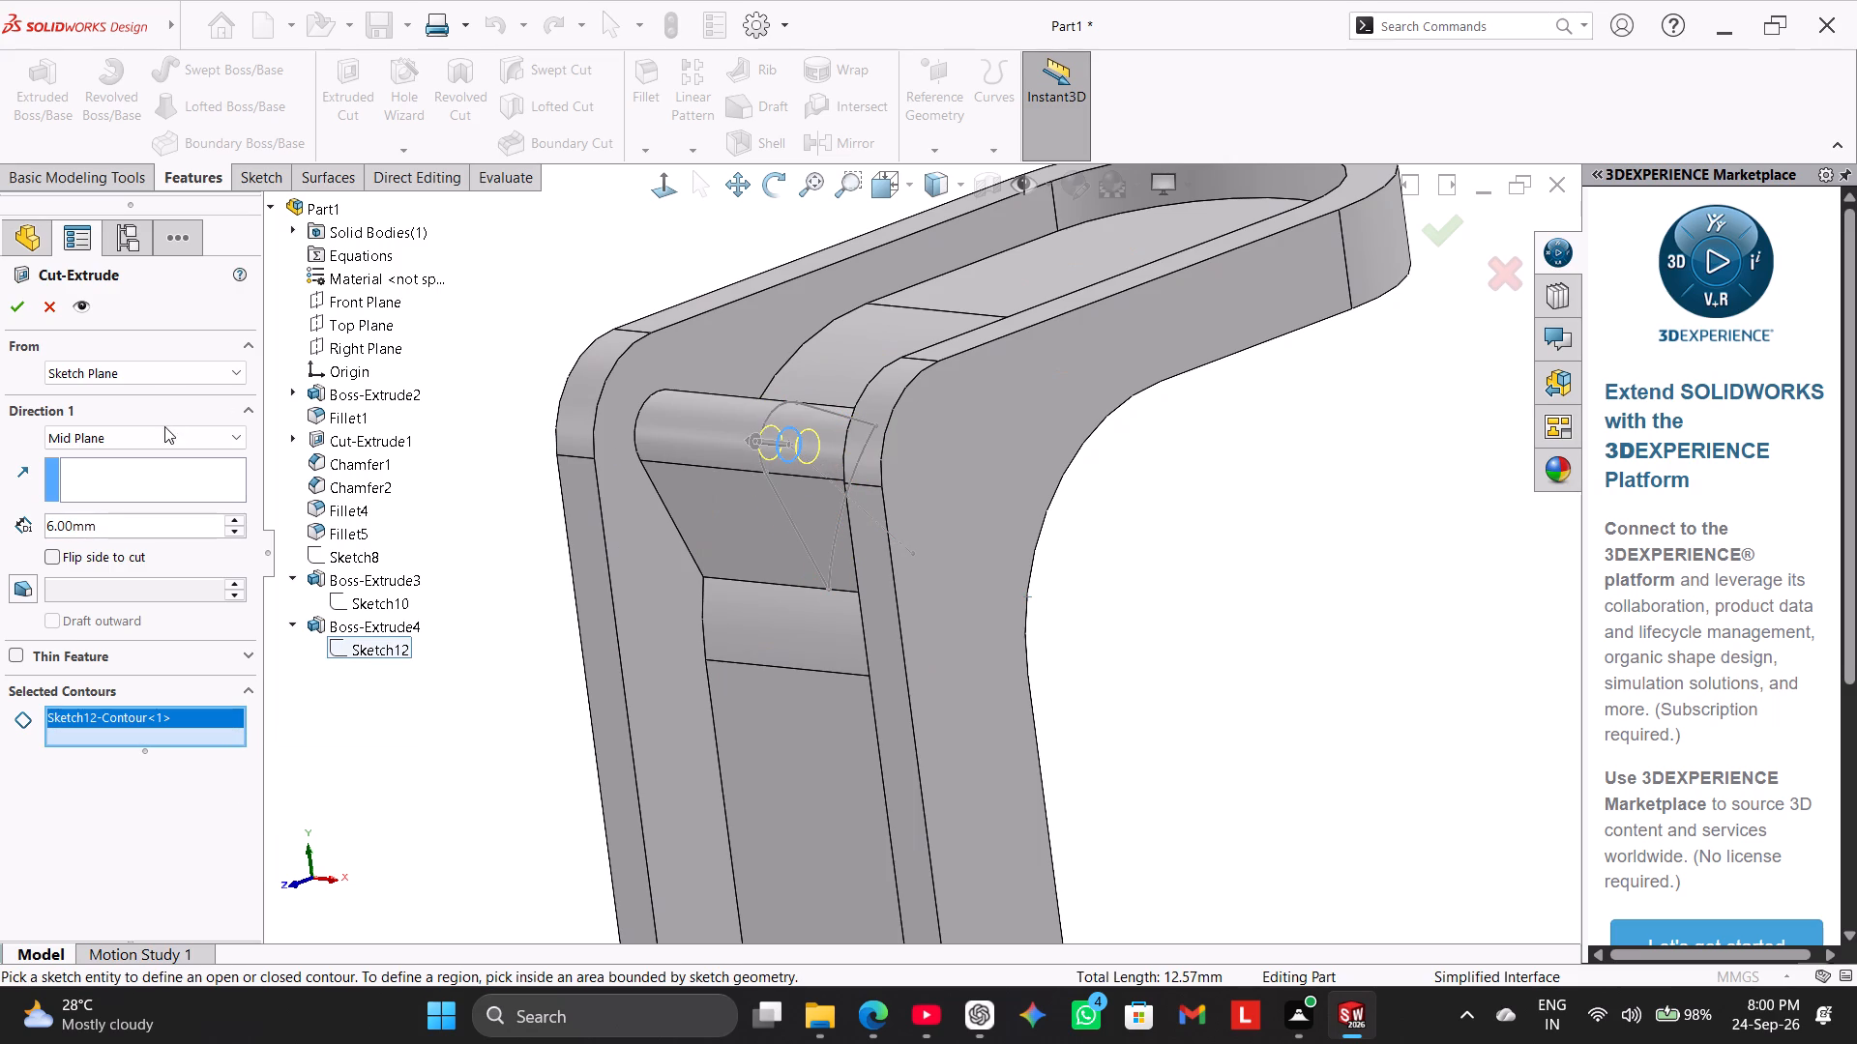
pyautogui.click(170, 434)
pyautogui.click(174, 487)
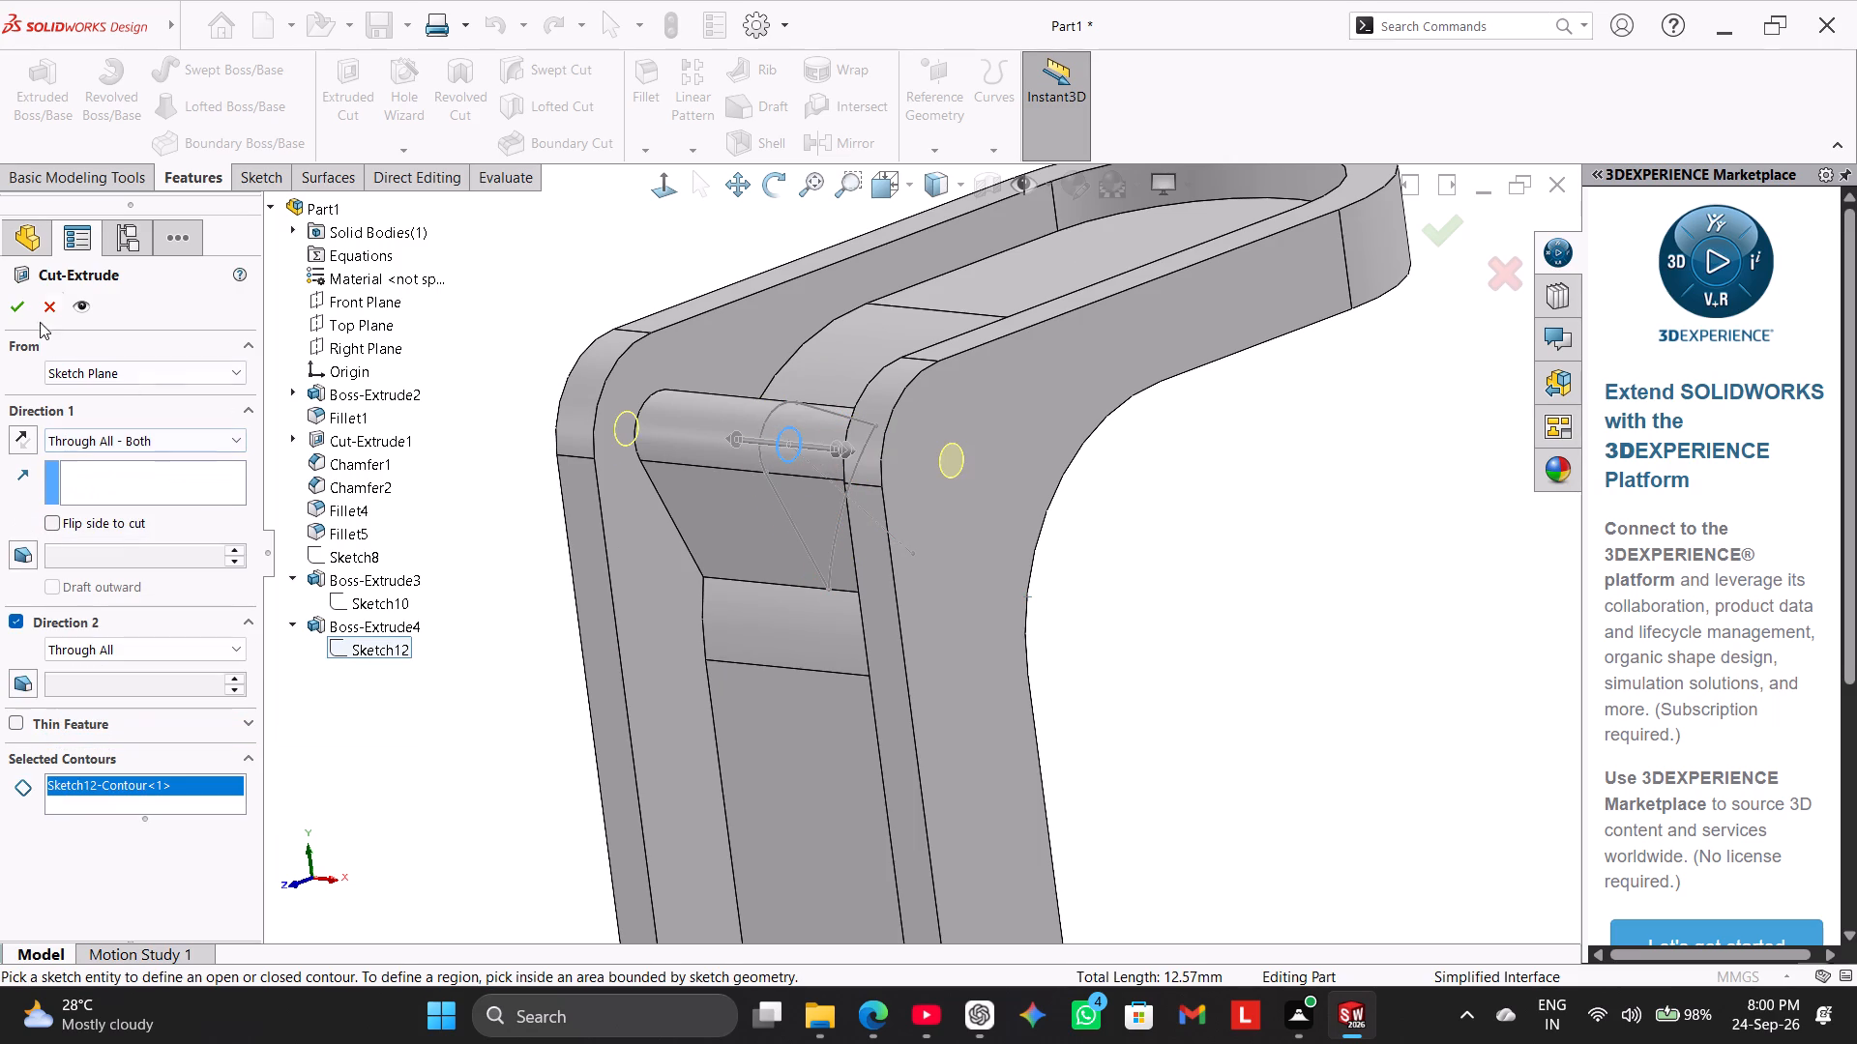
pyautogui.click(23, 304)
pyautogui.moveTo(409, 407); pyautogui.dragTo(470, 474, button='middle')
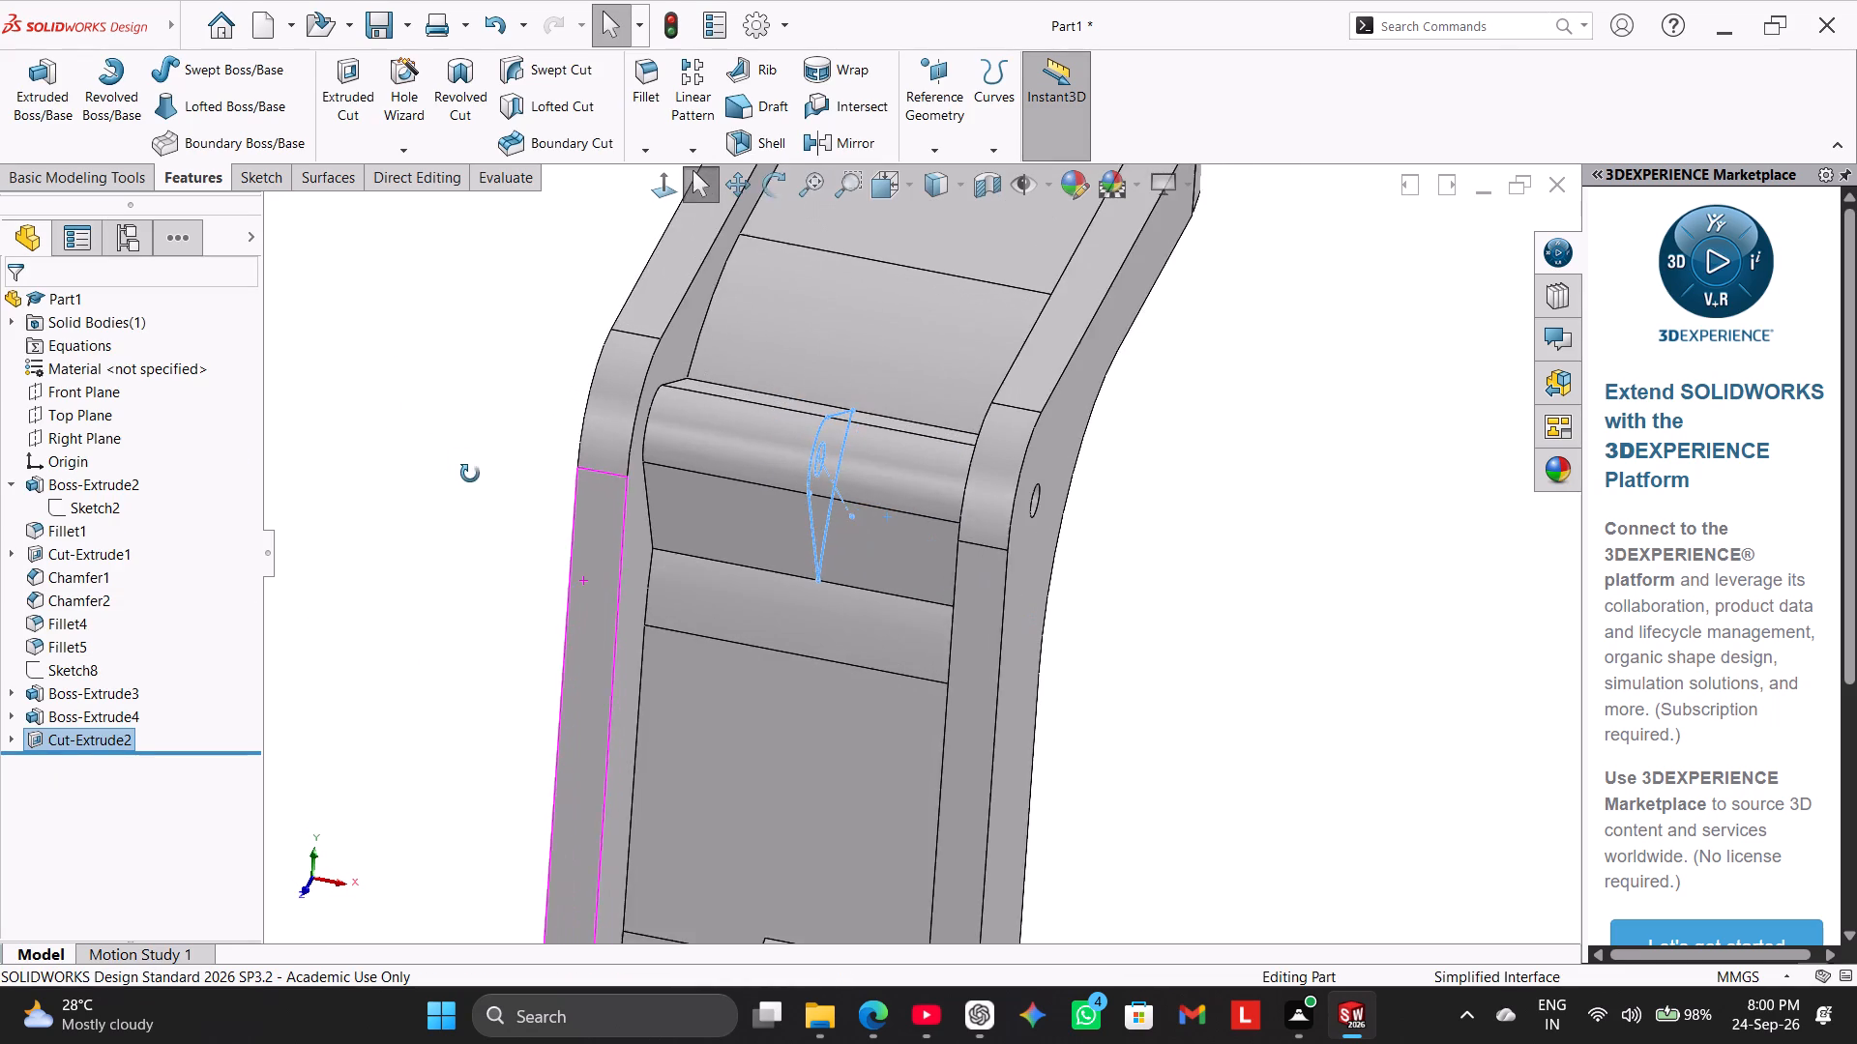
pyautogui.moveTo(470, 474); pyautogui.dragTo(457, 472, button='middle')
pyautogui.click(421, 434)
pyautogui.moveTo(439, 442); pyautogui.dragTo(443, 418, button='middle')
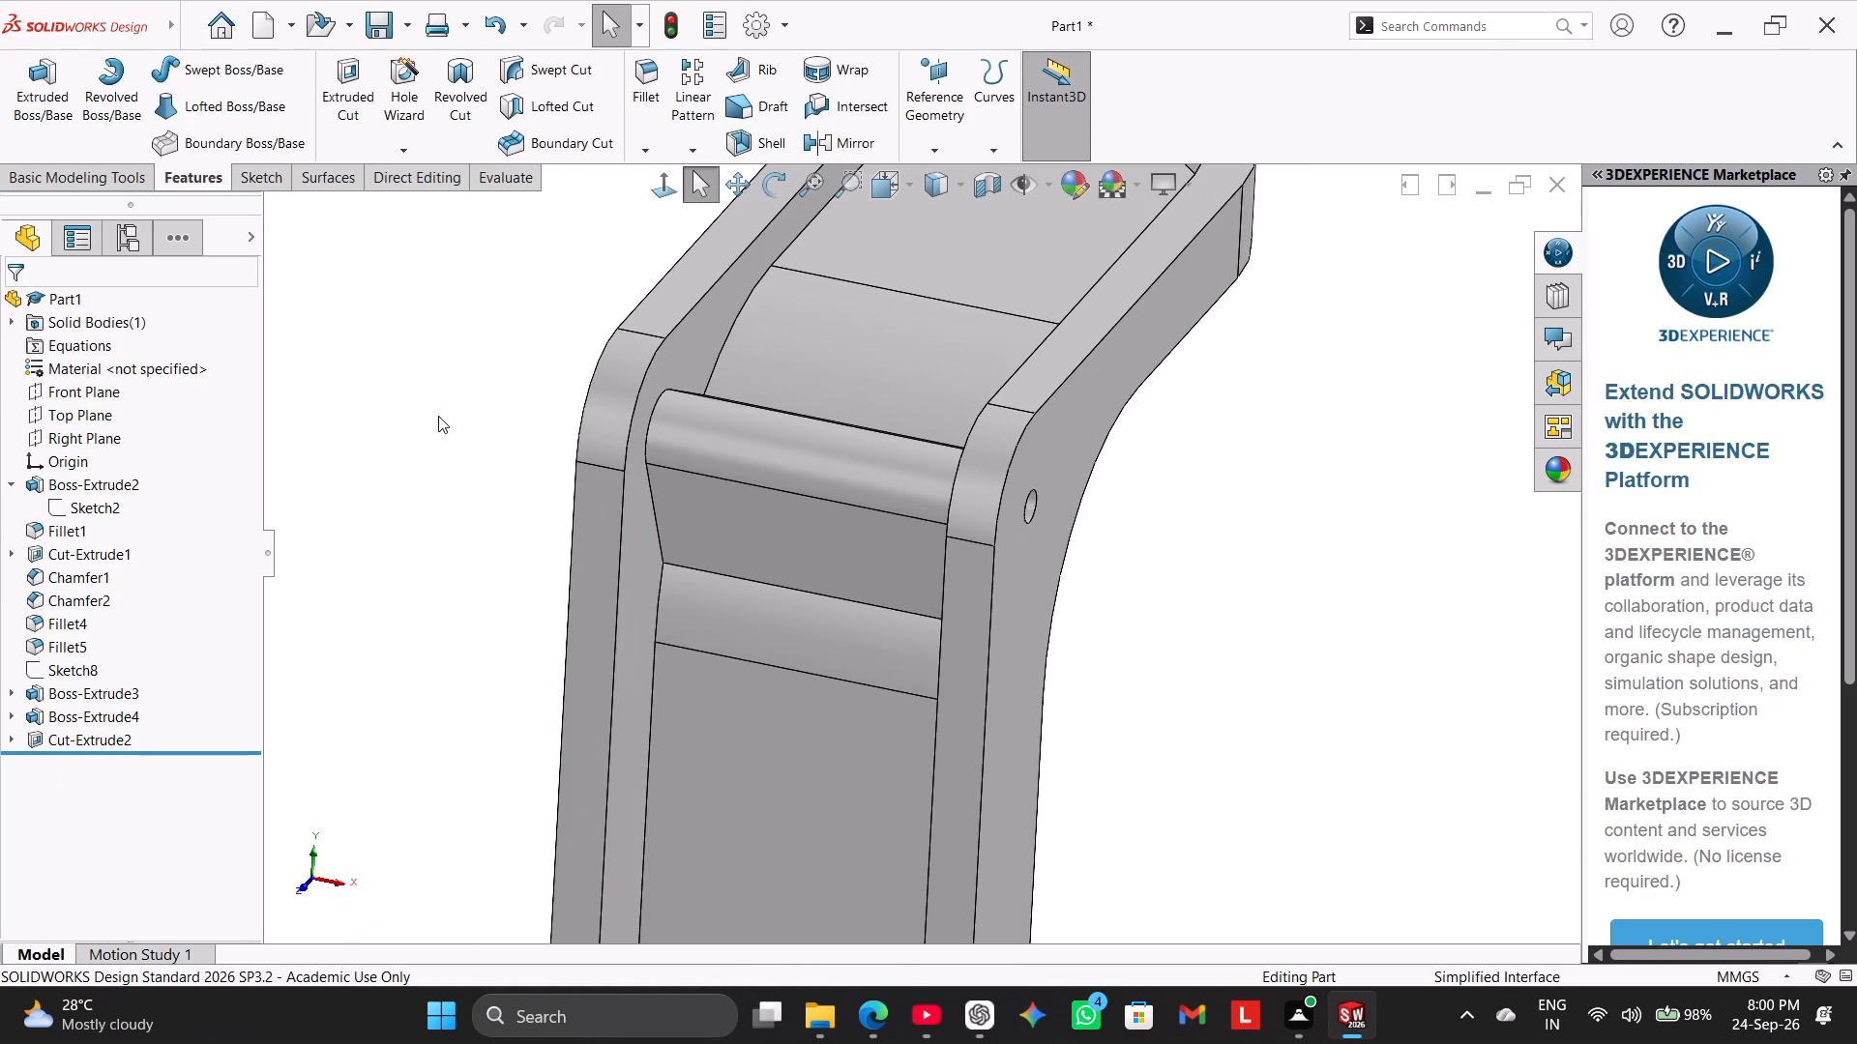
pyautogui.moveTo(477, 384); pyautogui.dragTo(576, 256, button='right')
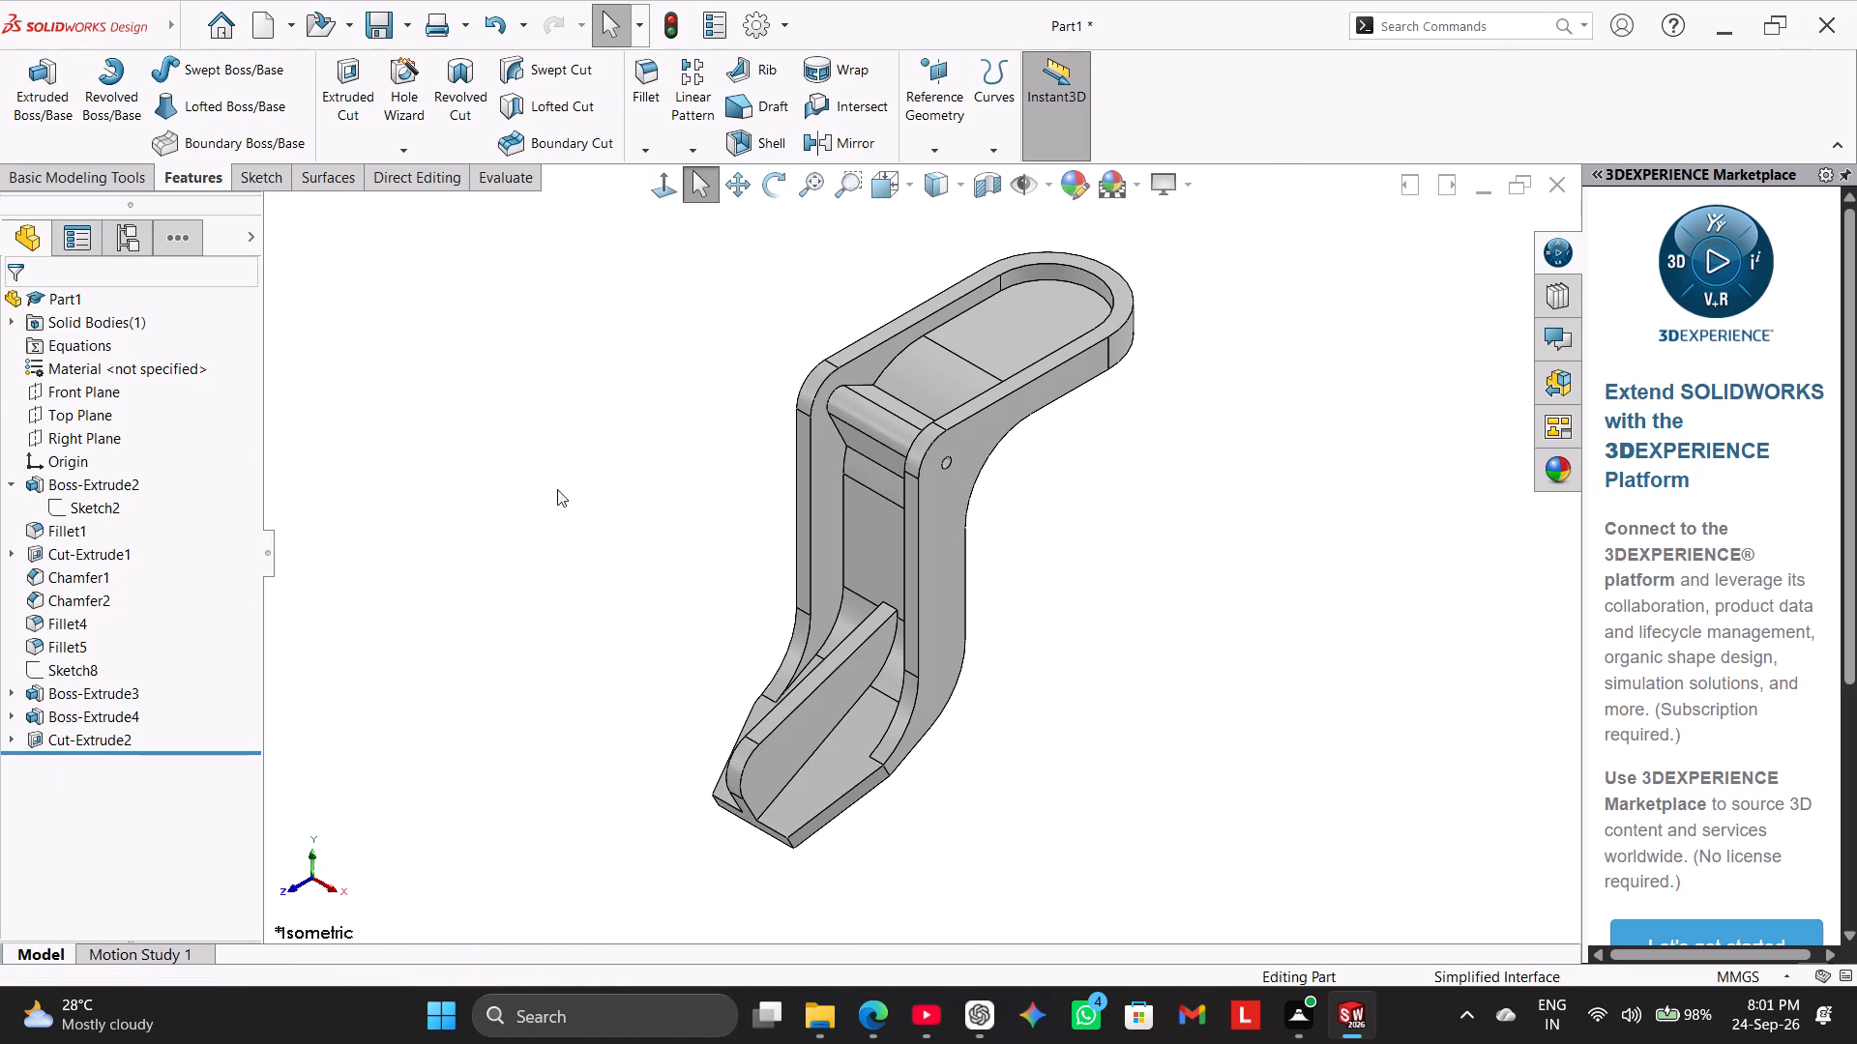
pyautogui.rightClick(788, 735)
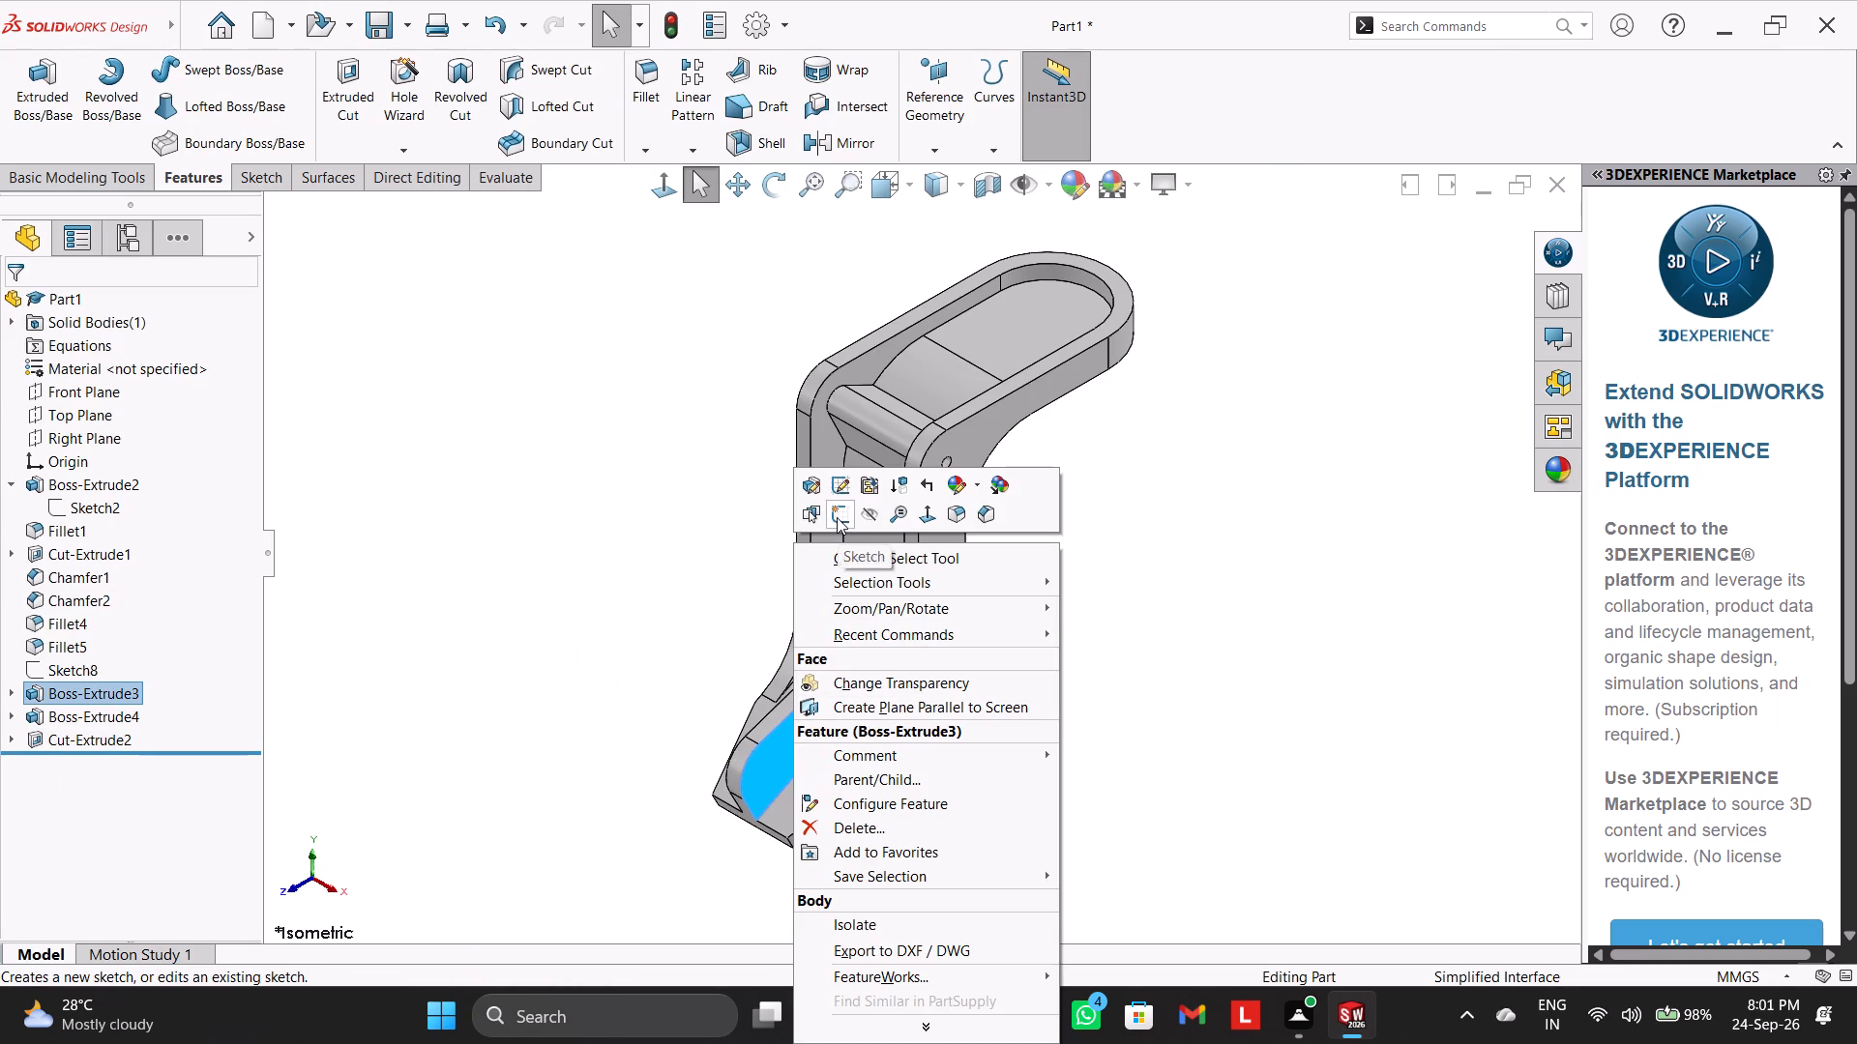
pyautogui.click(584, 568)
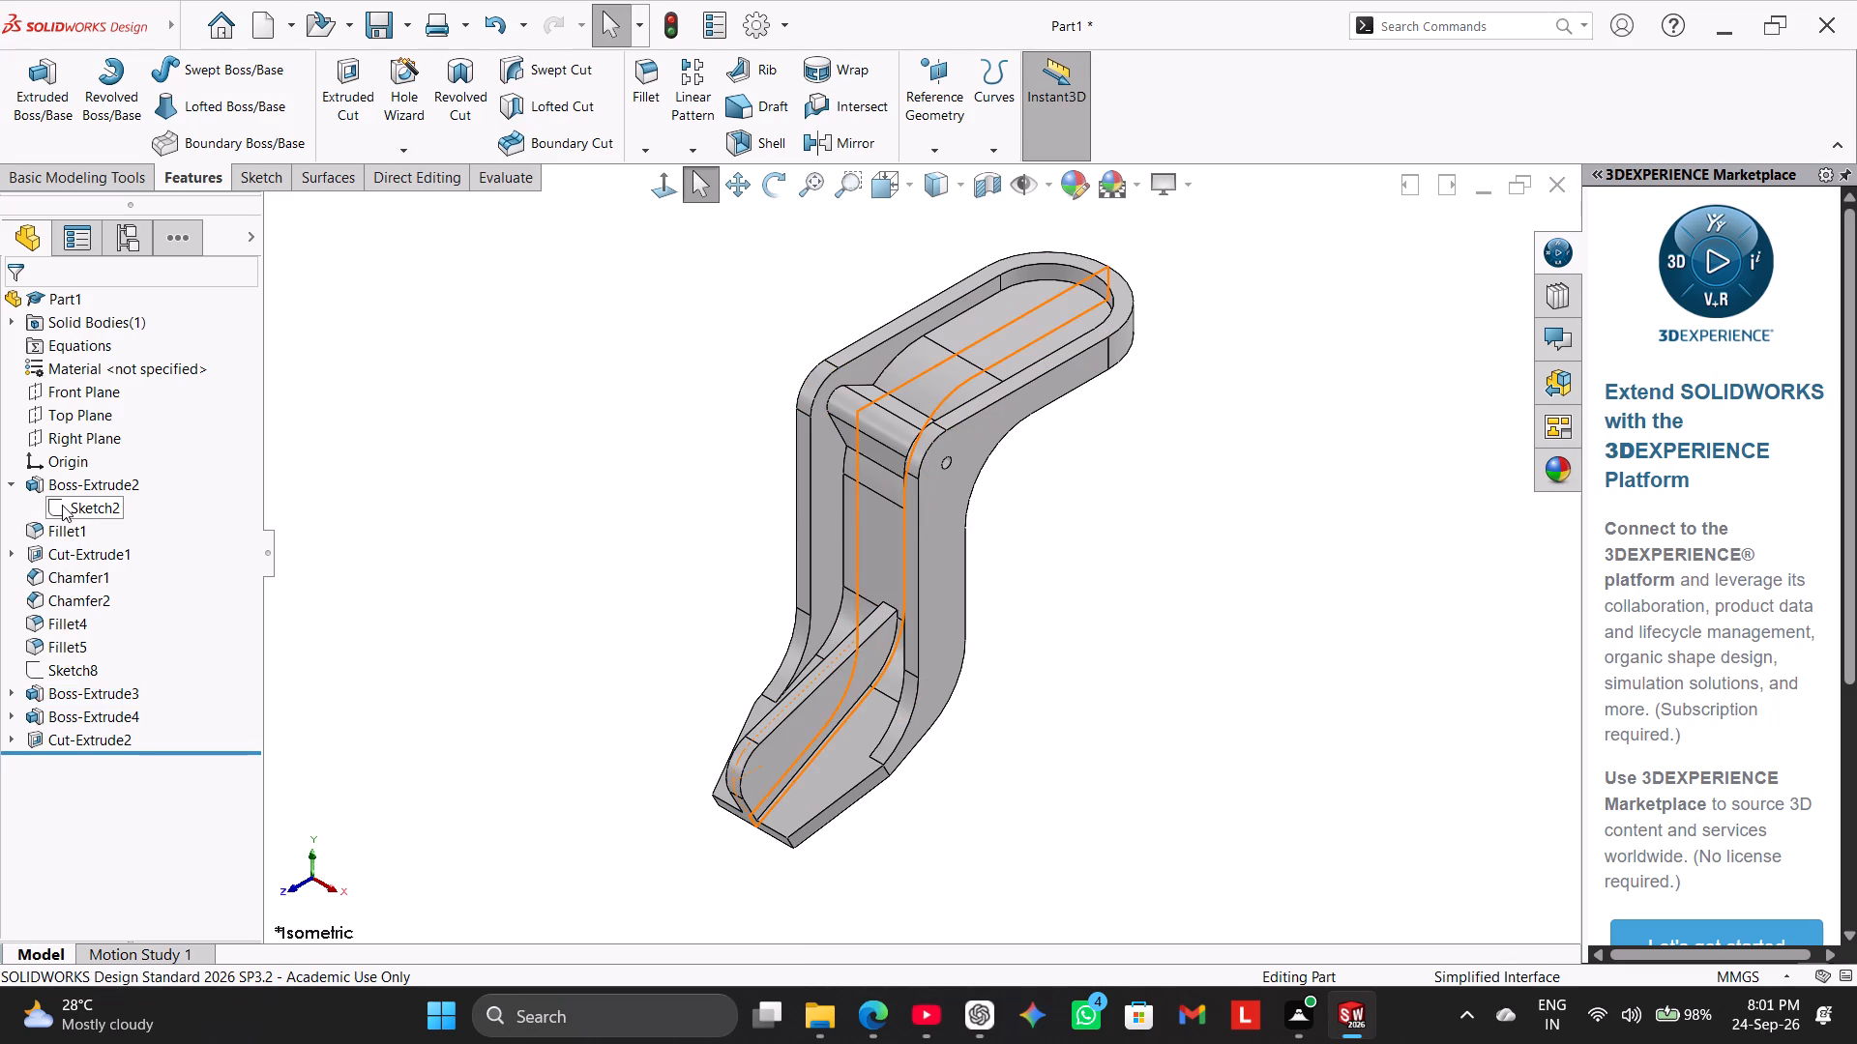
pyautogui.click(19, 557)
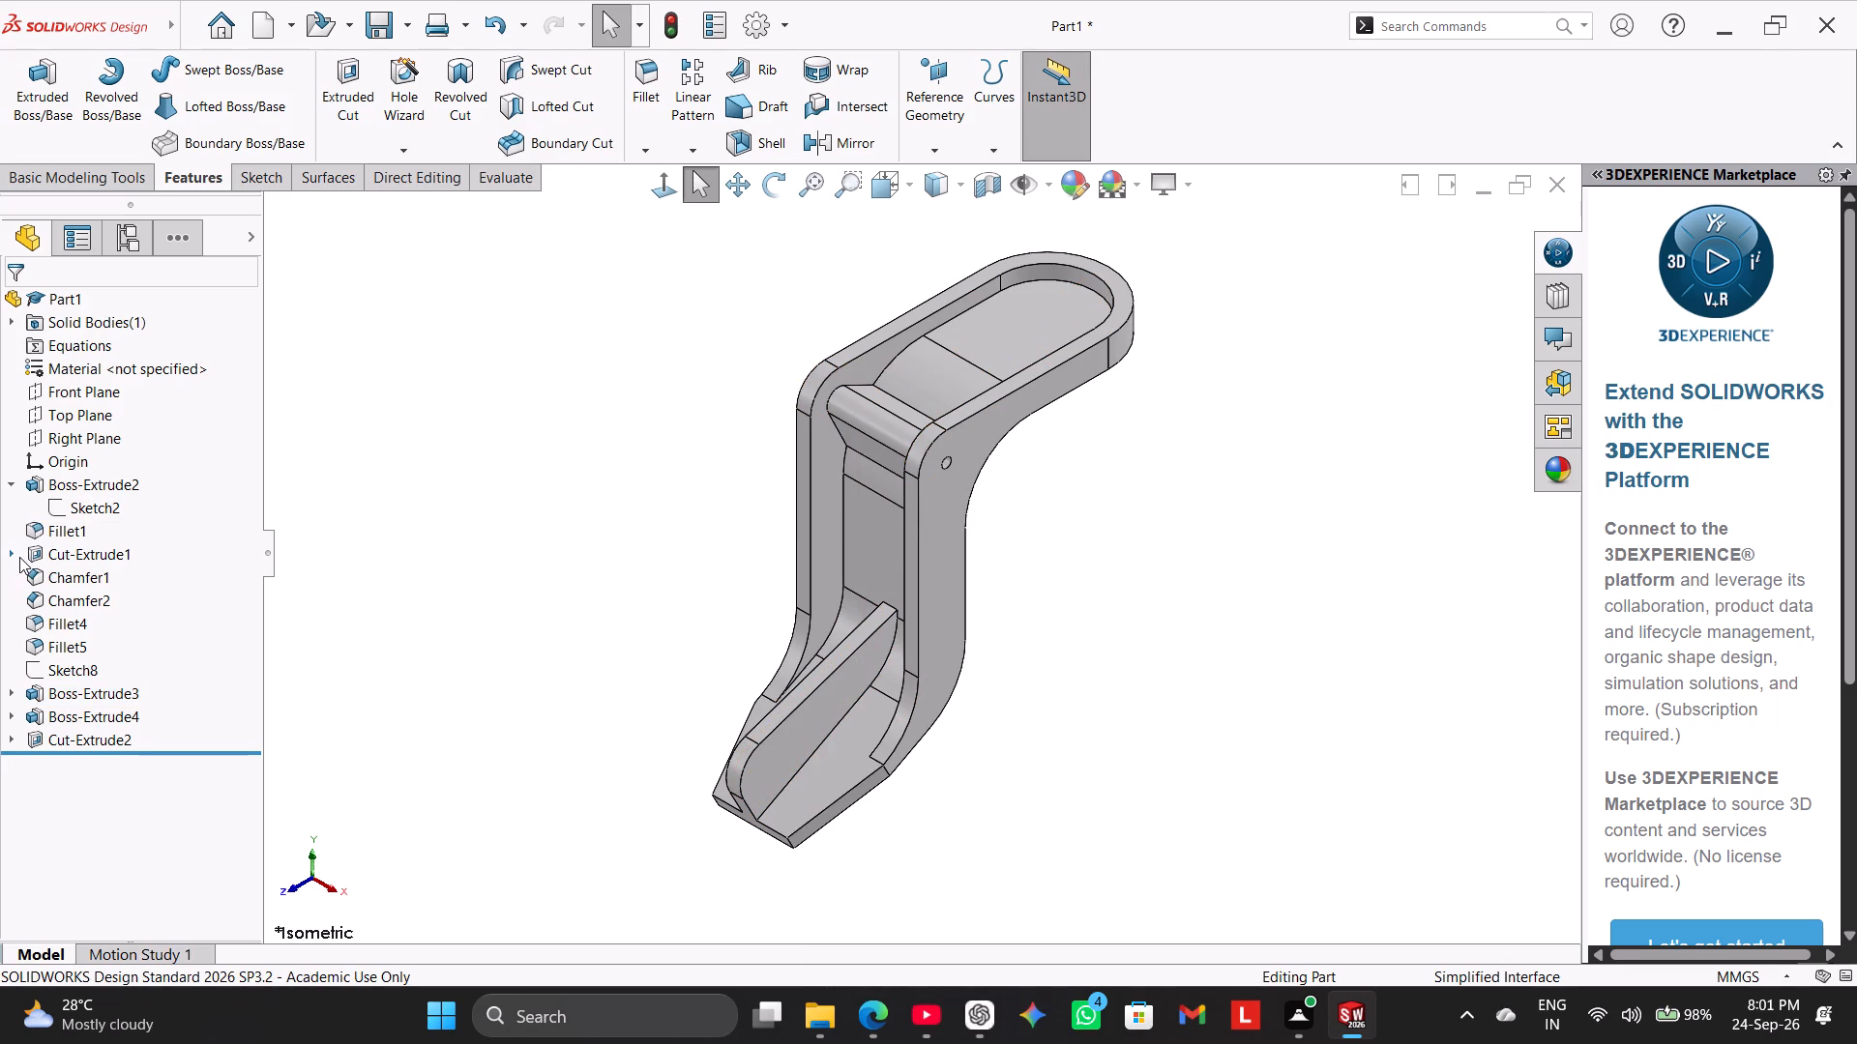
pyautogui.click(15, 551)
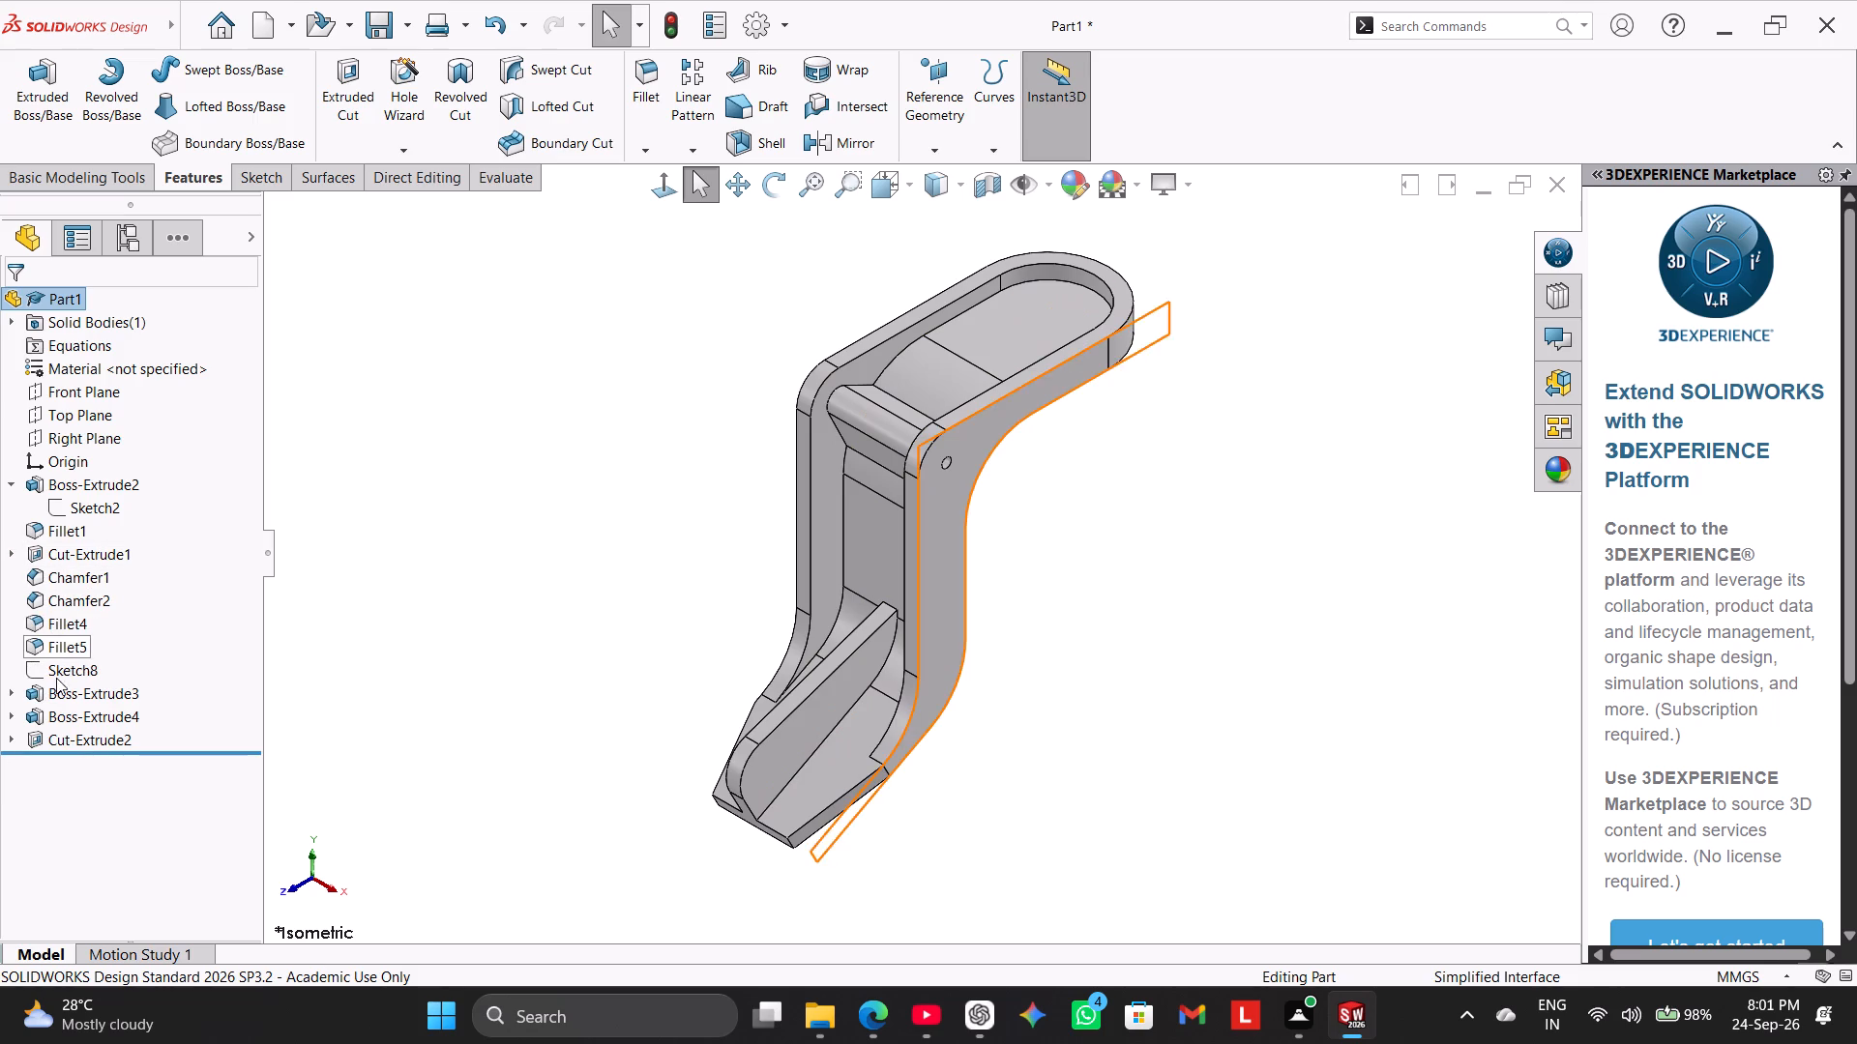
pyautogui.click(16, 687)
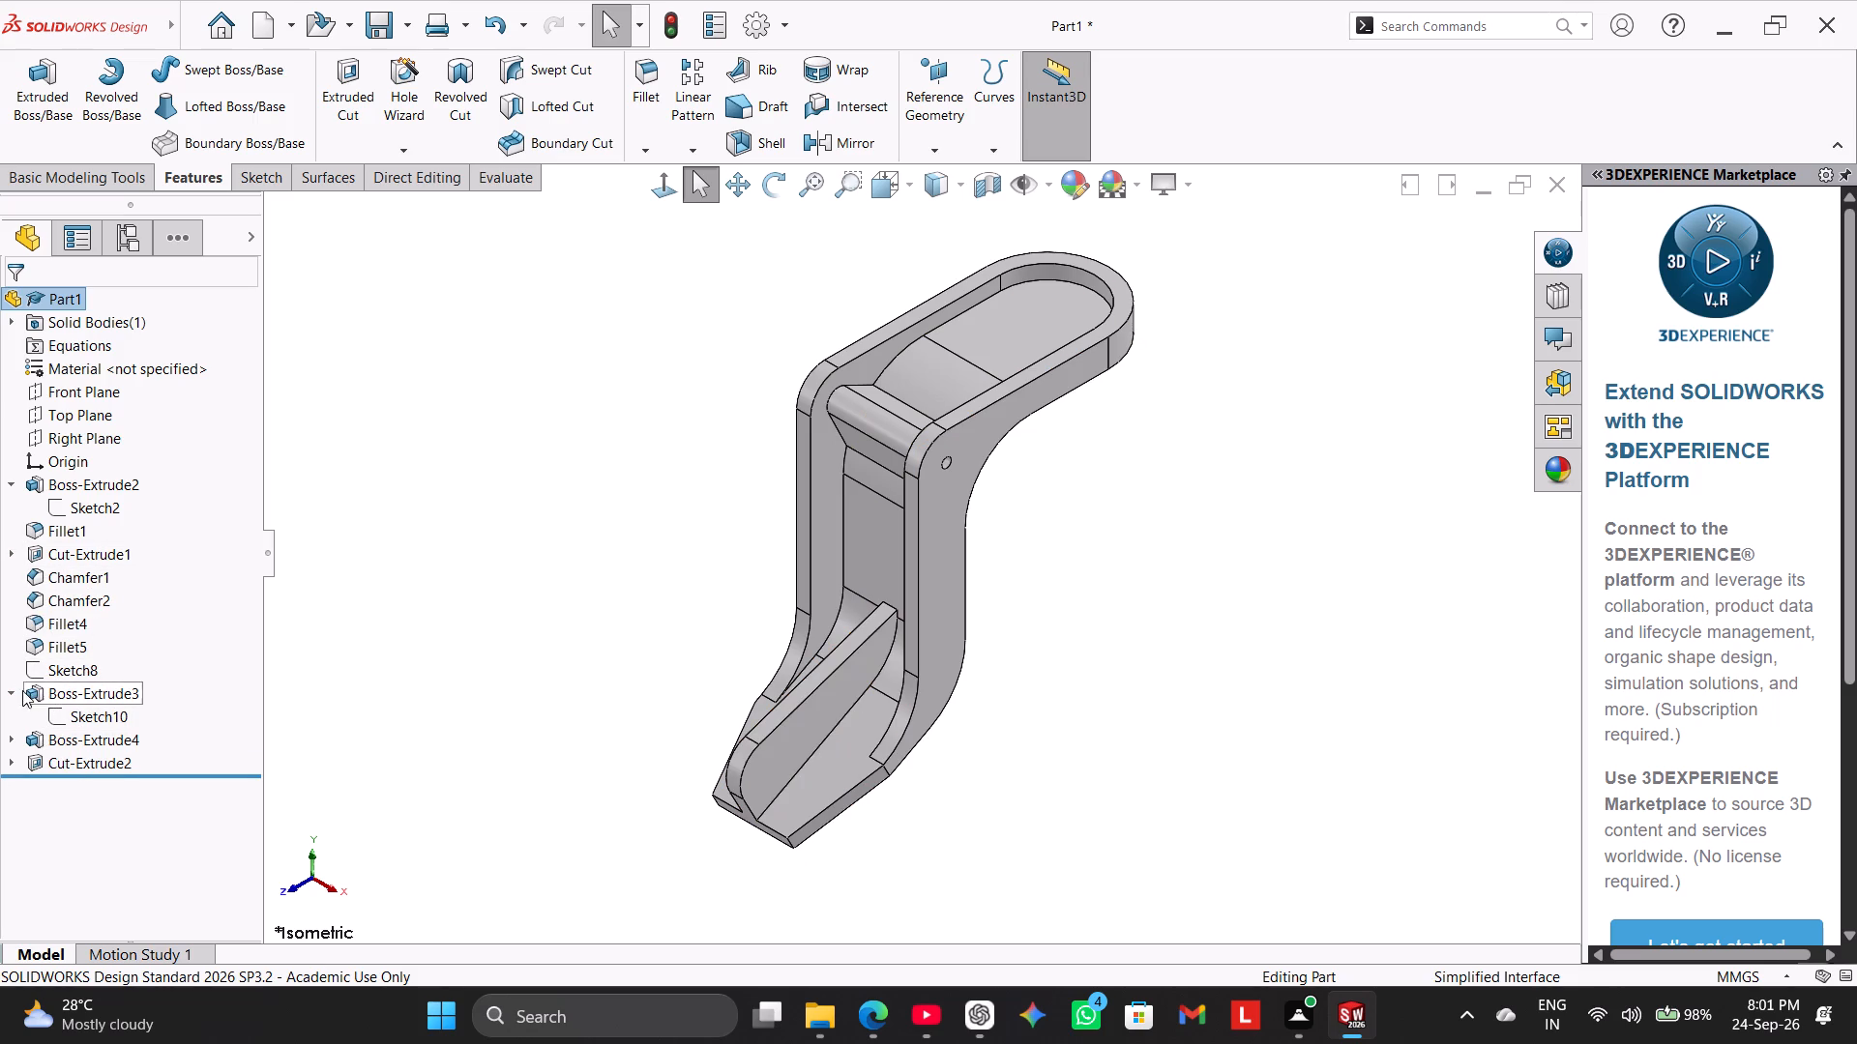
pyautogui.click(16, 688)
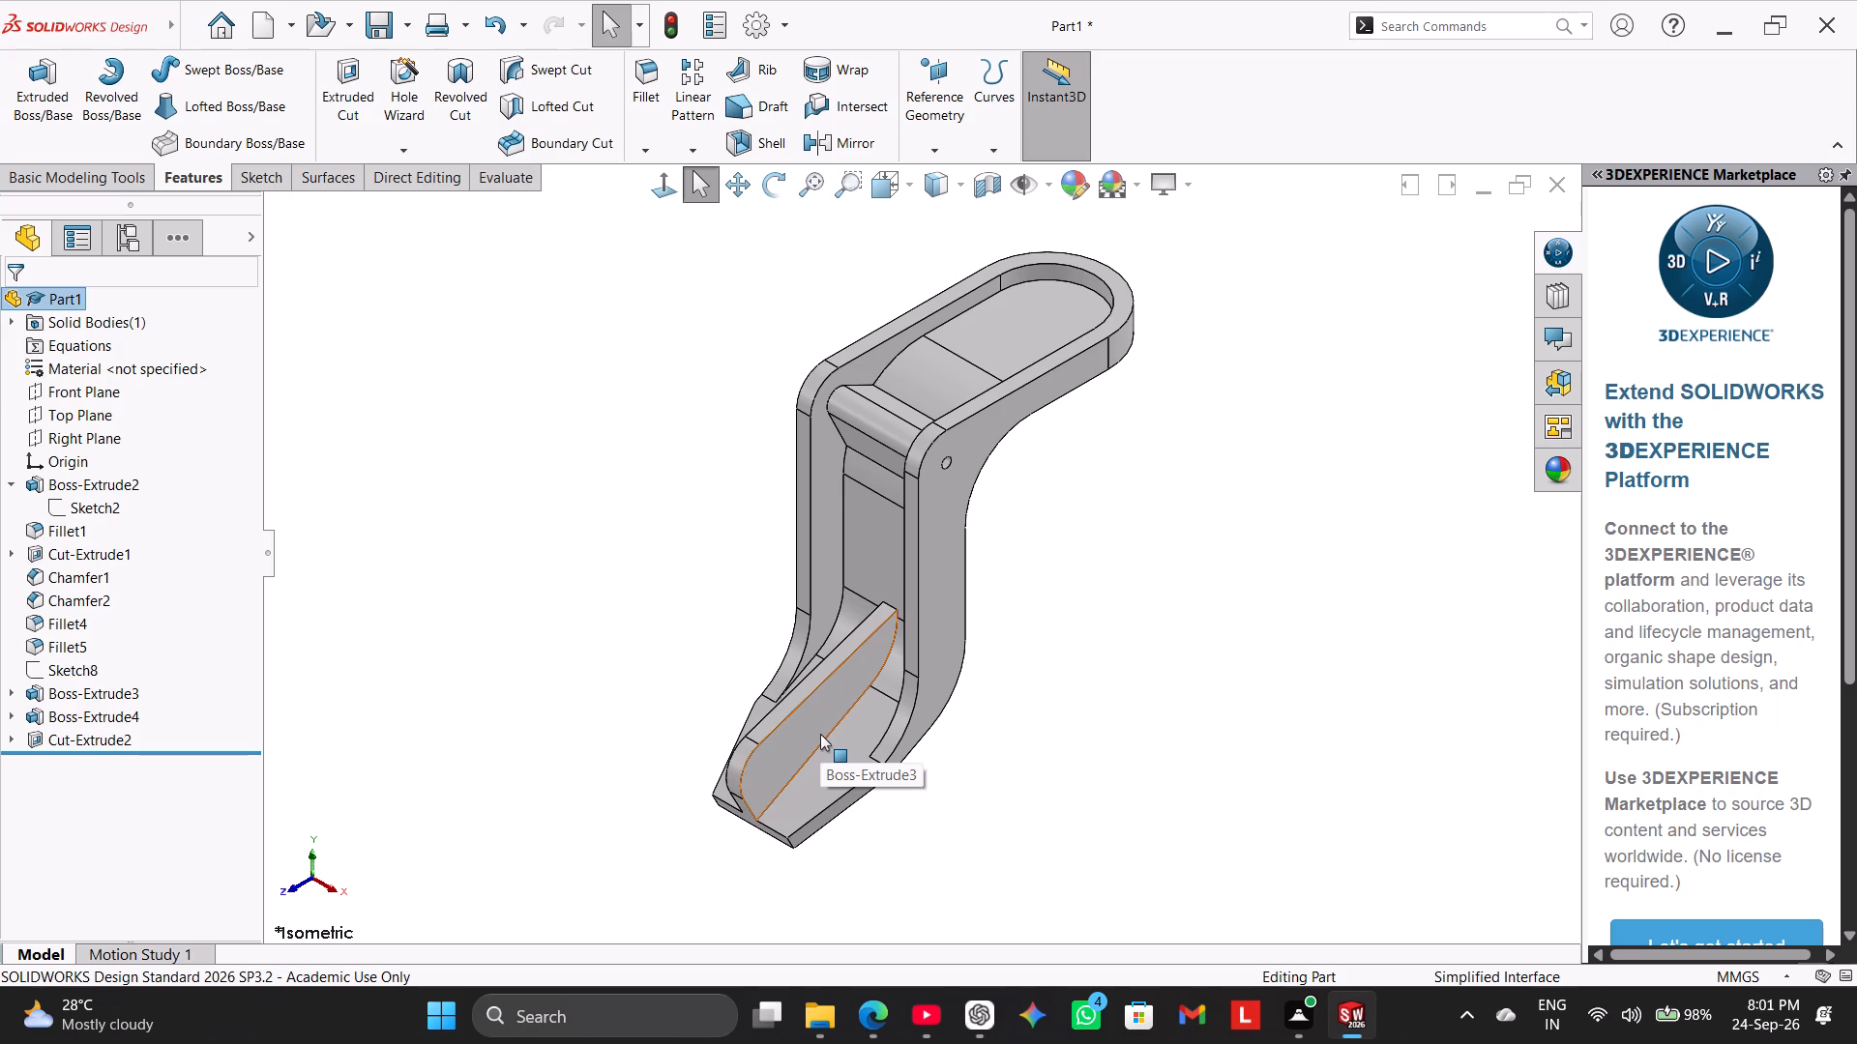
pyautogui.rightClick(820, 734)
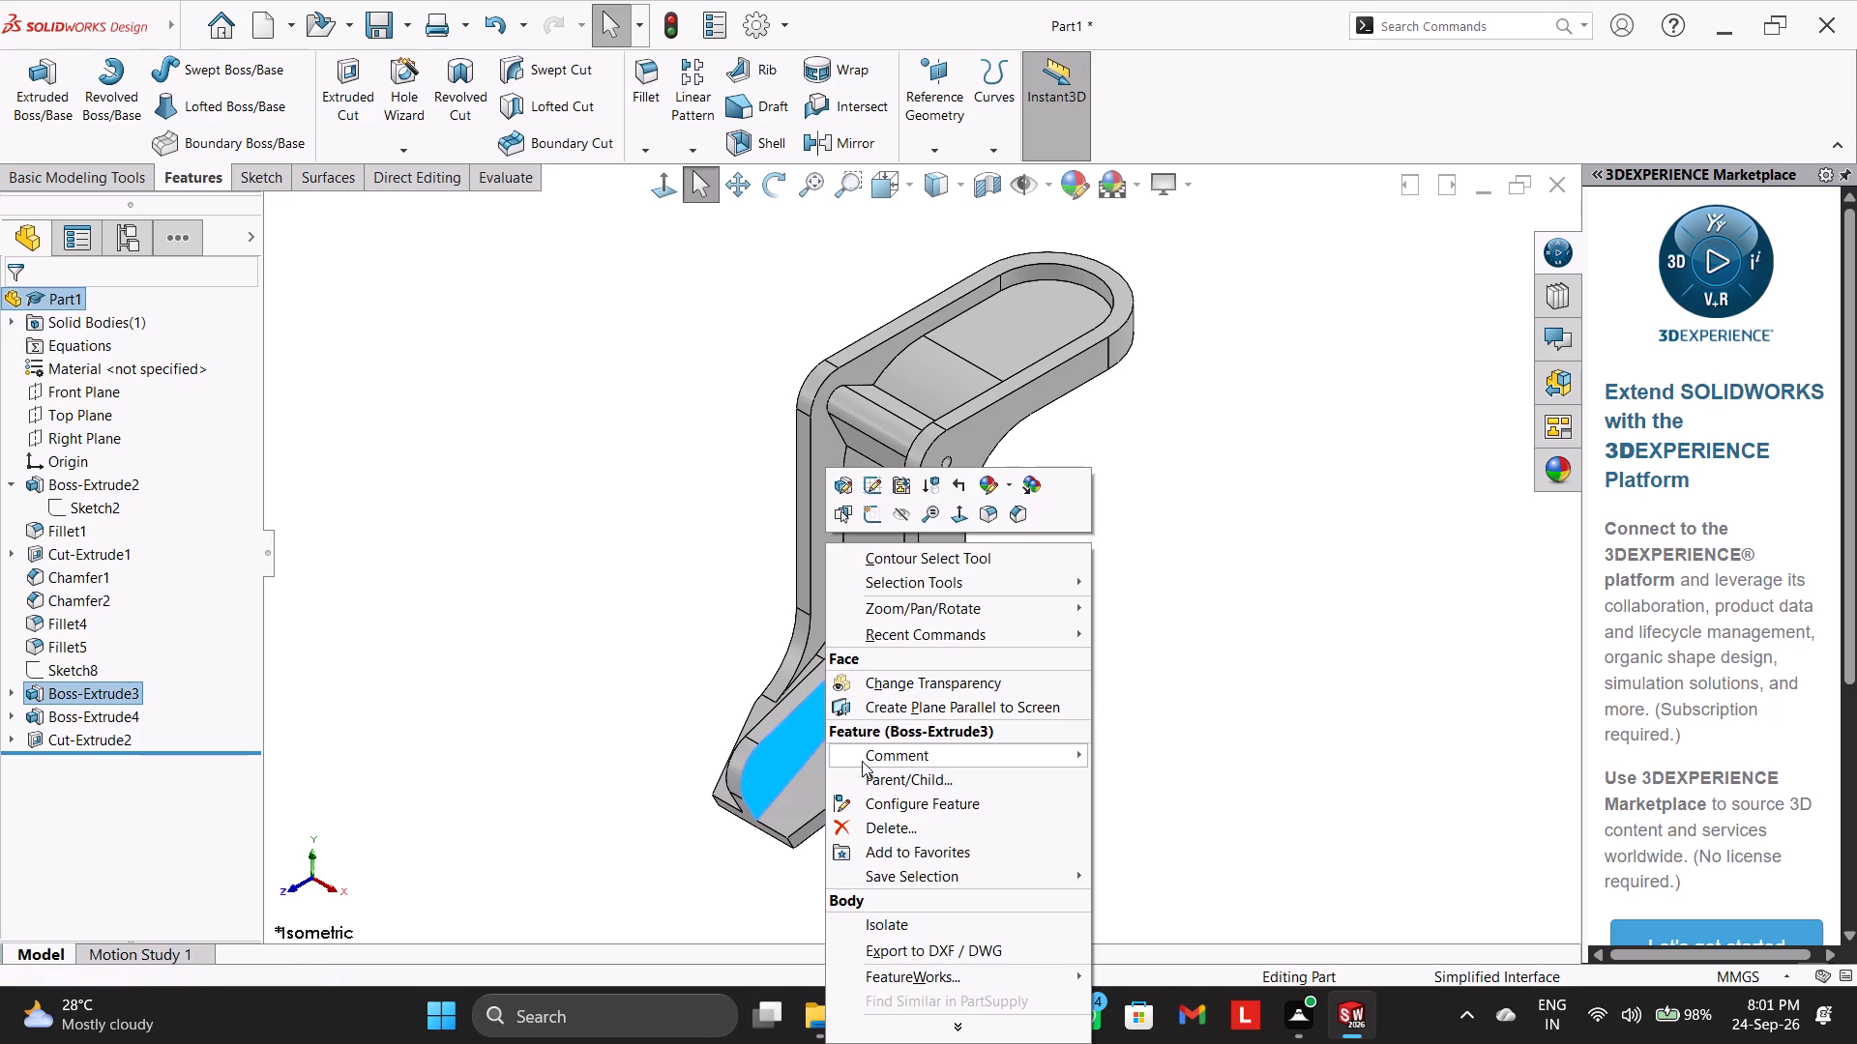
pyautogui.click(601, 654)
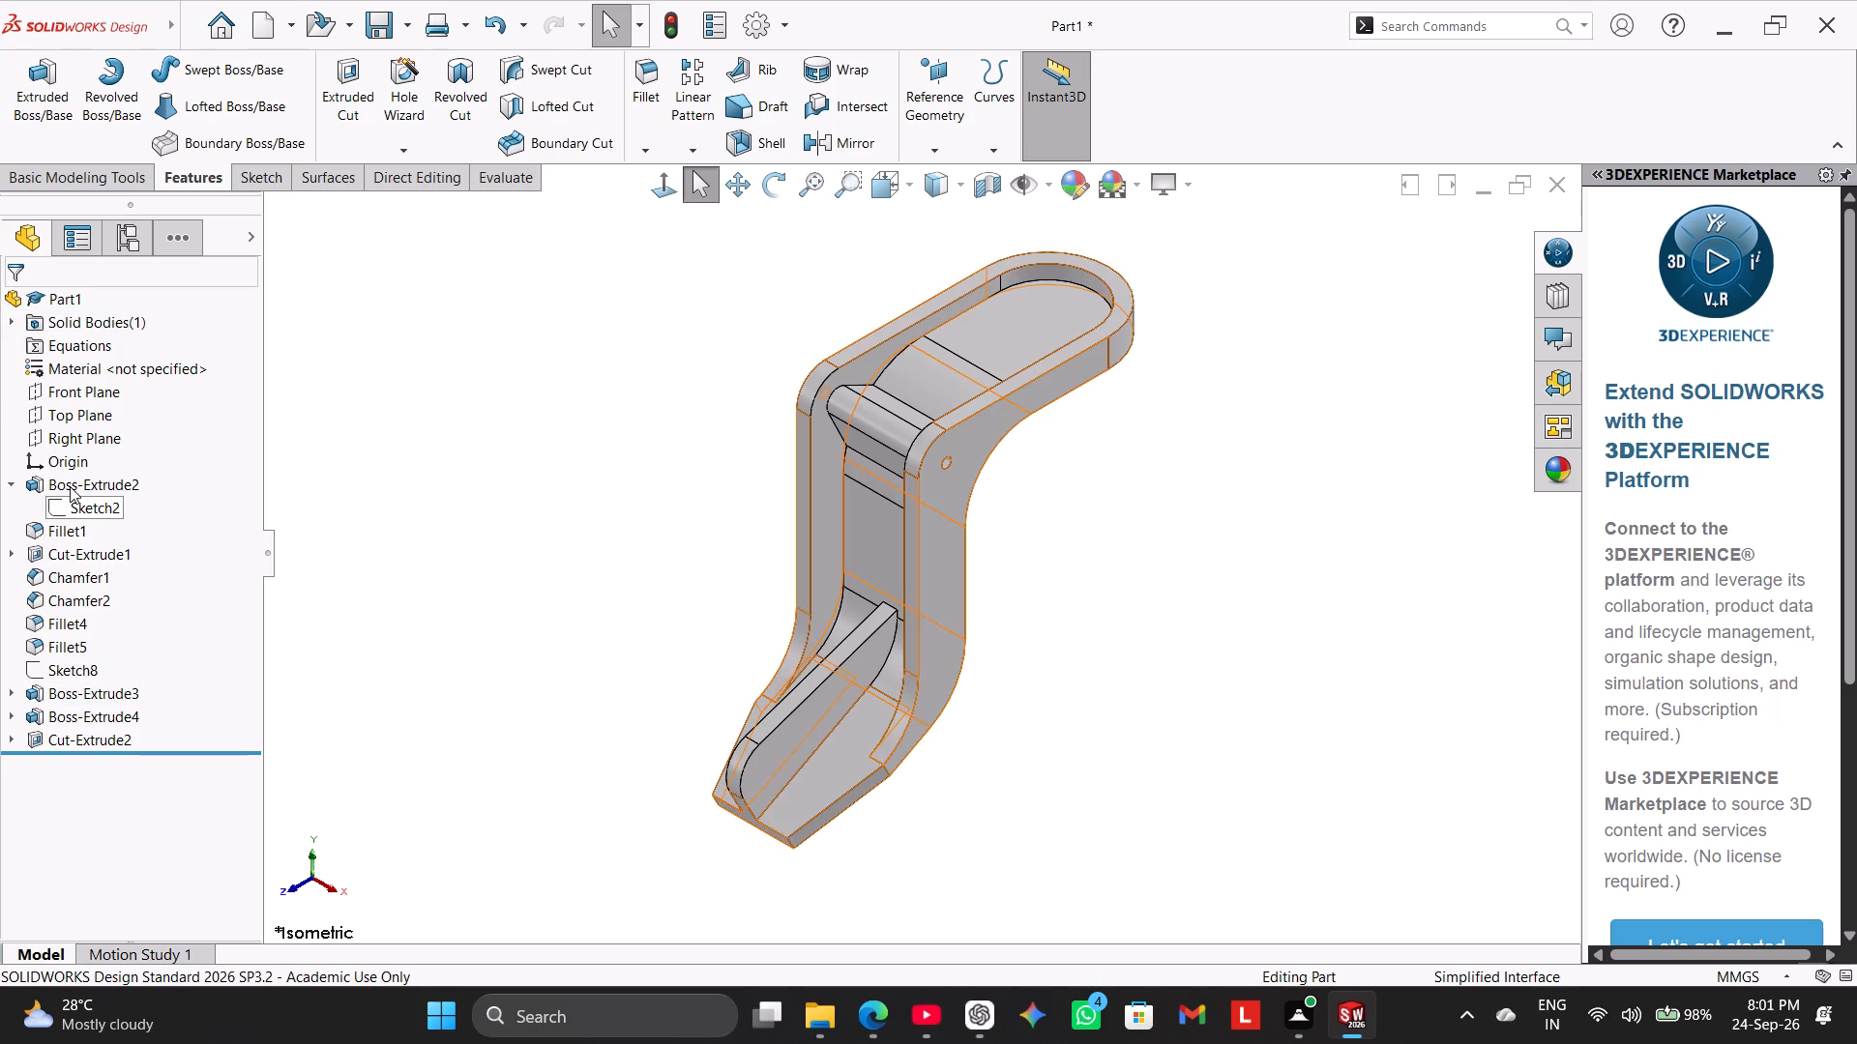
# Start a sketch on the Right Plane and draw a circle centered on the rounded corner of the lower rib.
pyautogui.click(75, 442)
pyautogui.click(98, 420)
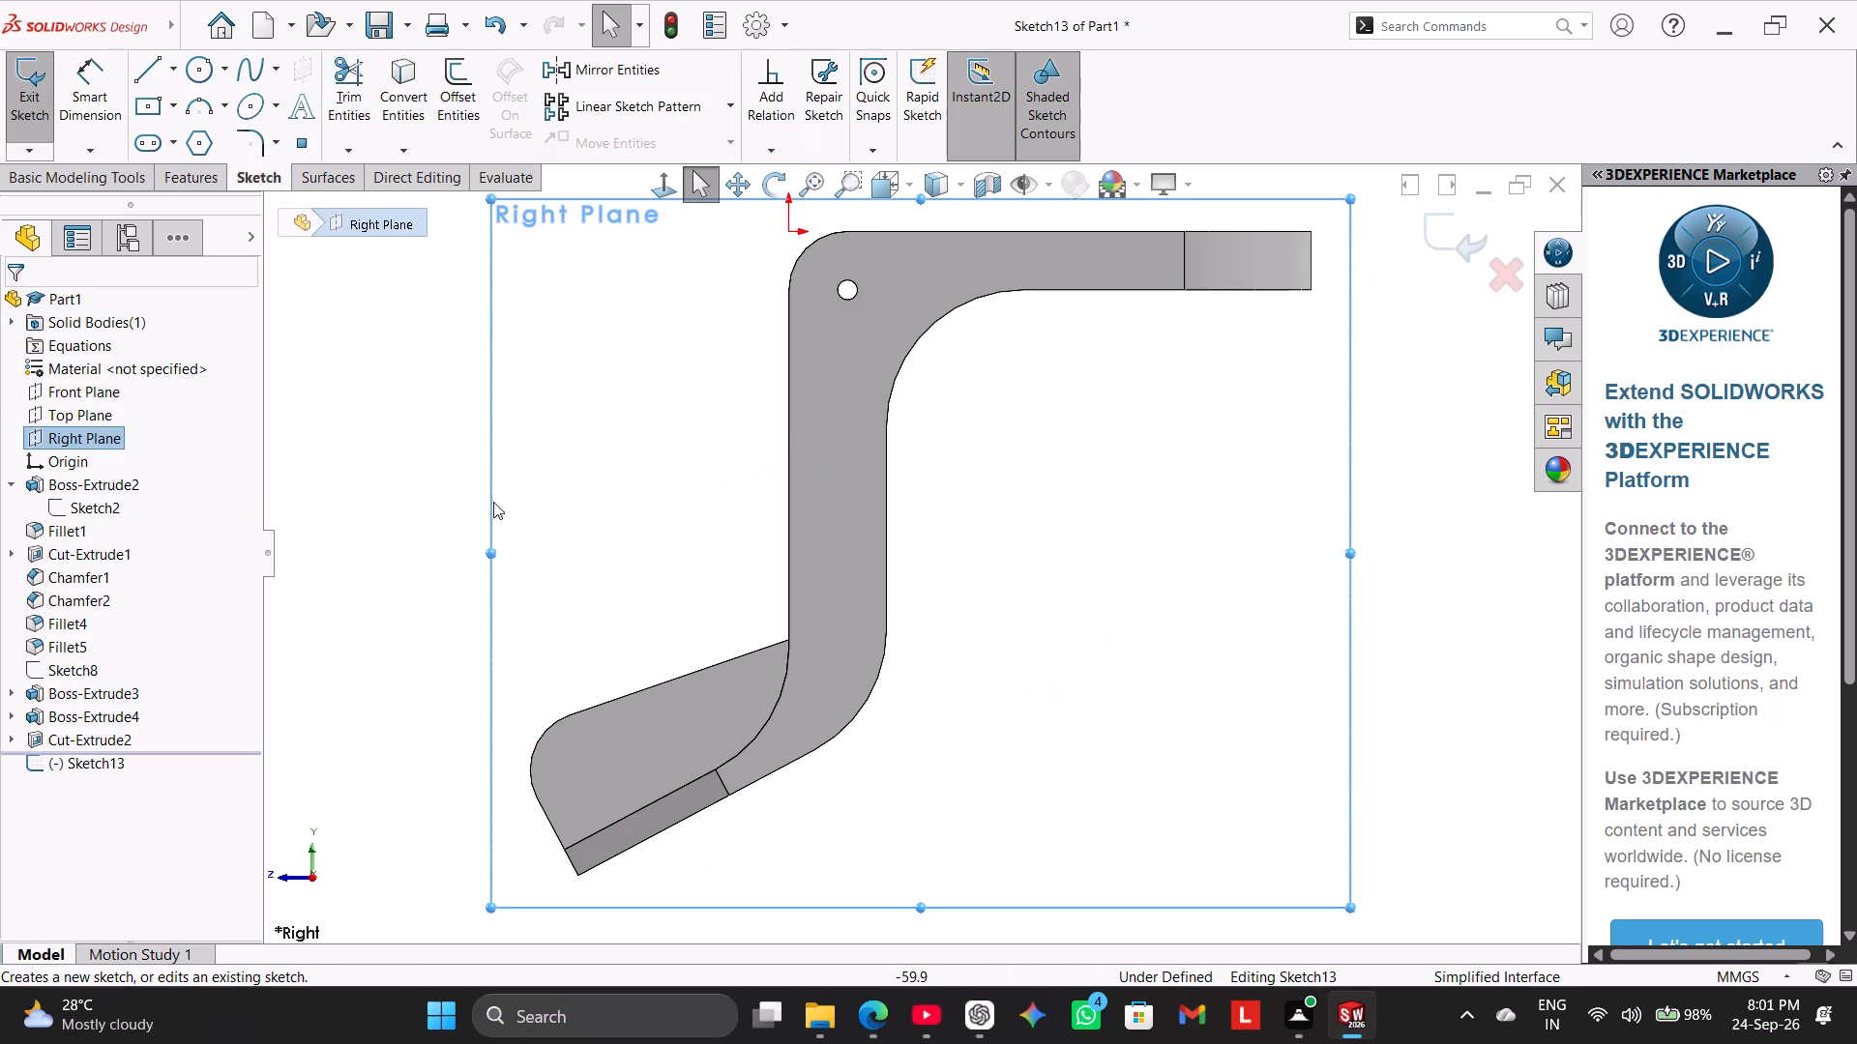
pyautogui.click(194, 68)
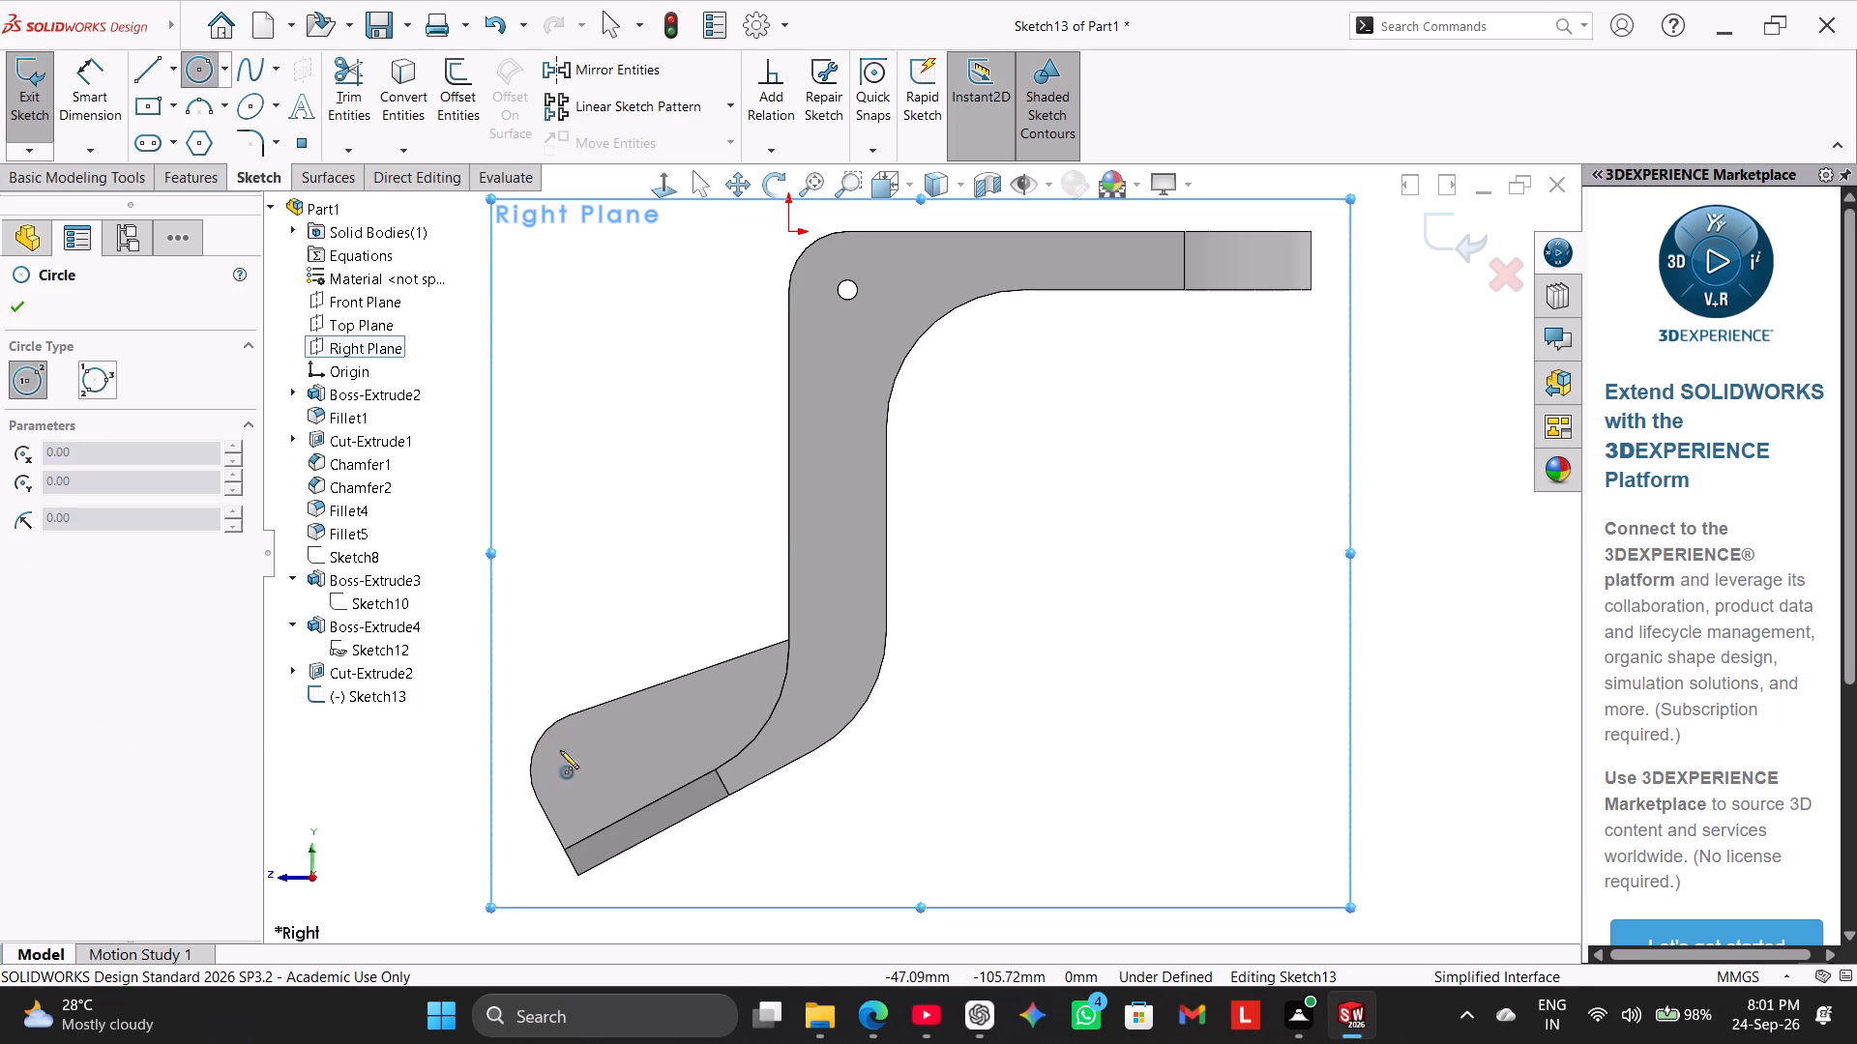
pyautogui.click(588, 770)
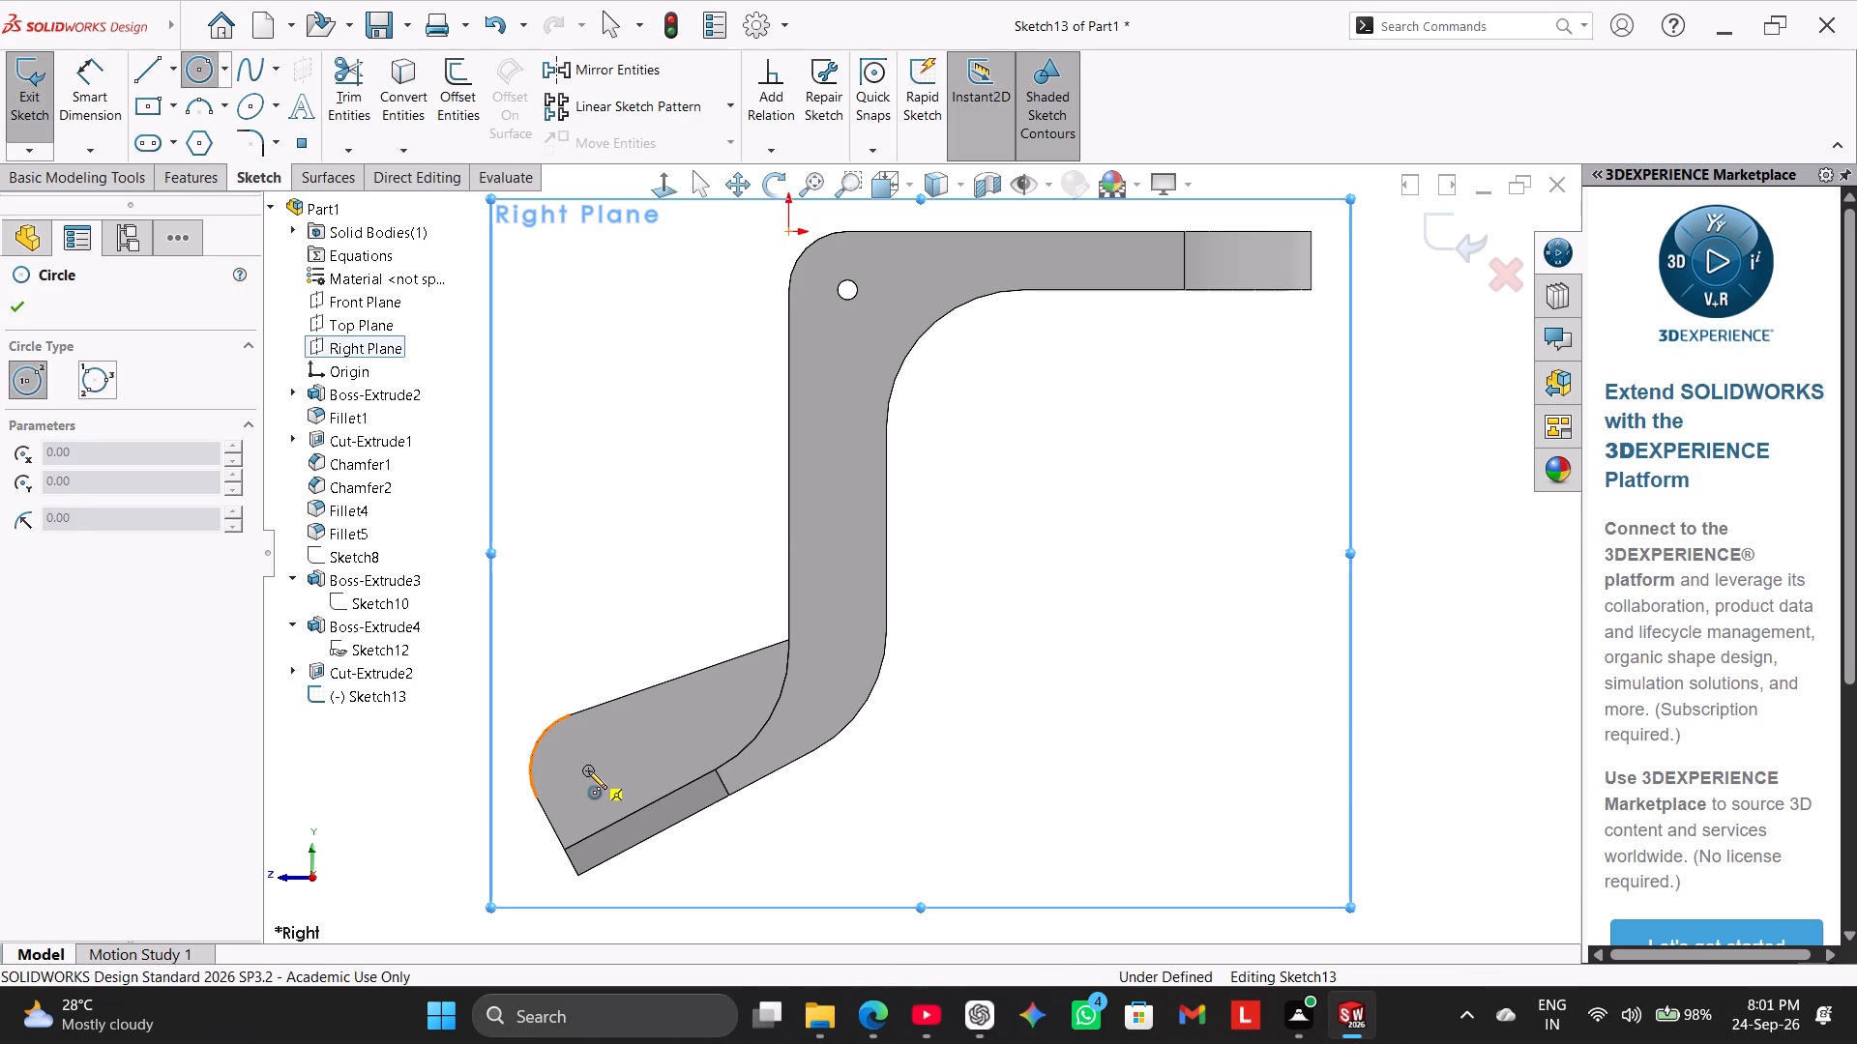
pyautogui.click(620, 780)
pyautogui.rightClick(559, 627)
pyautogui.click(589, 643)
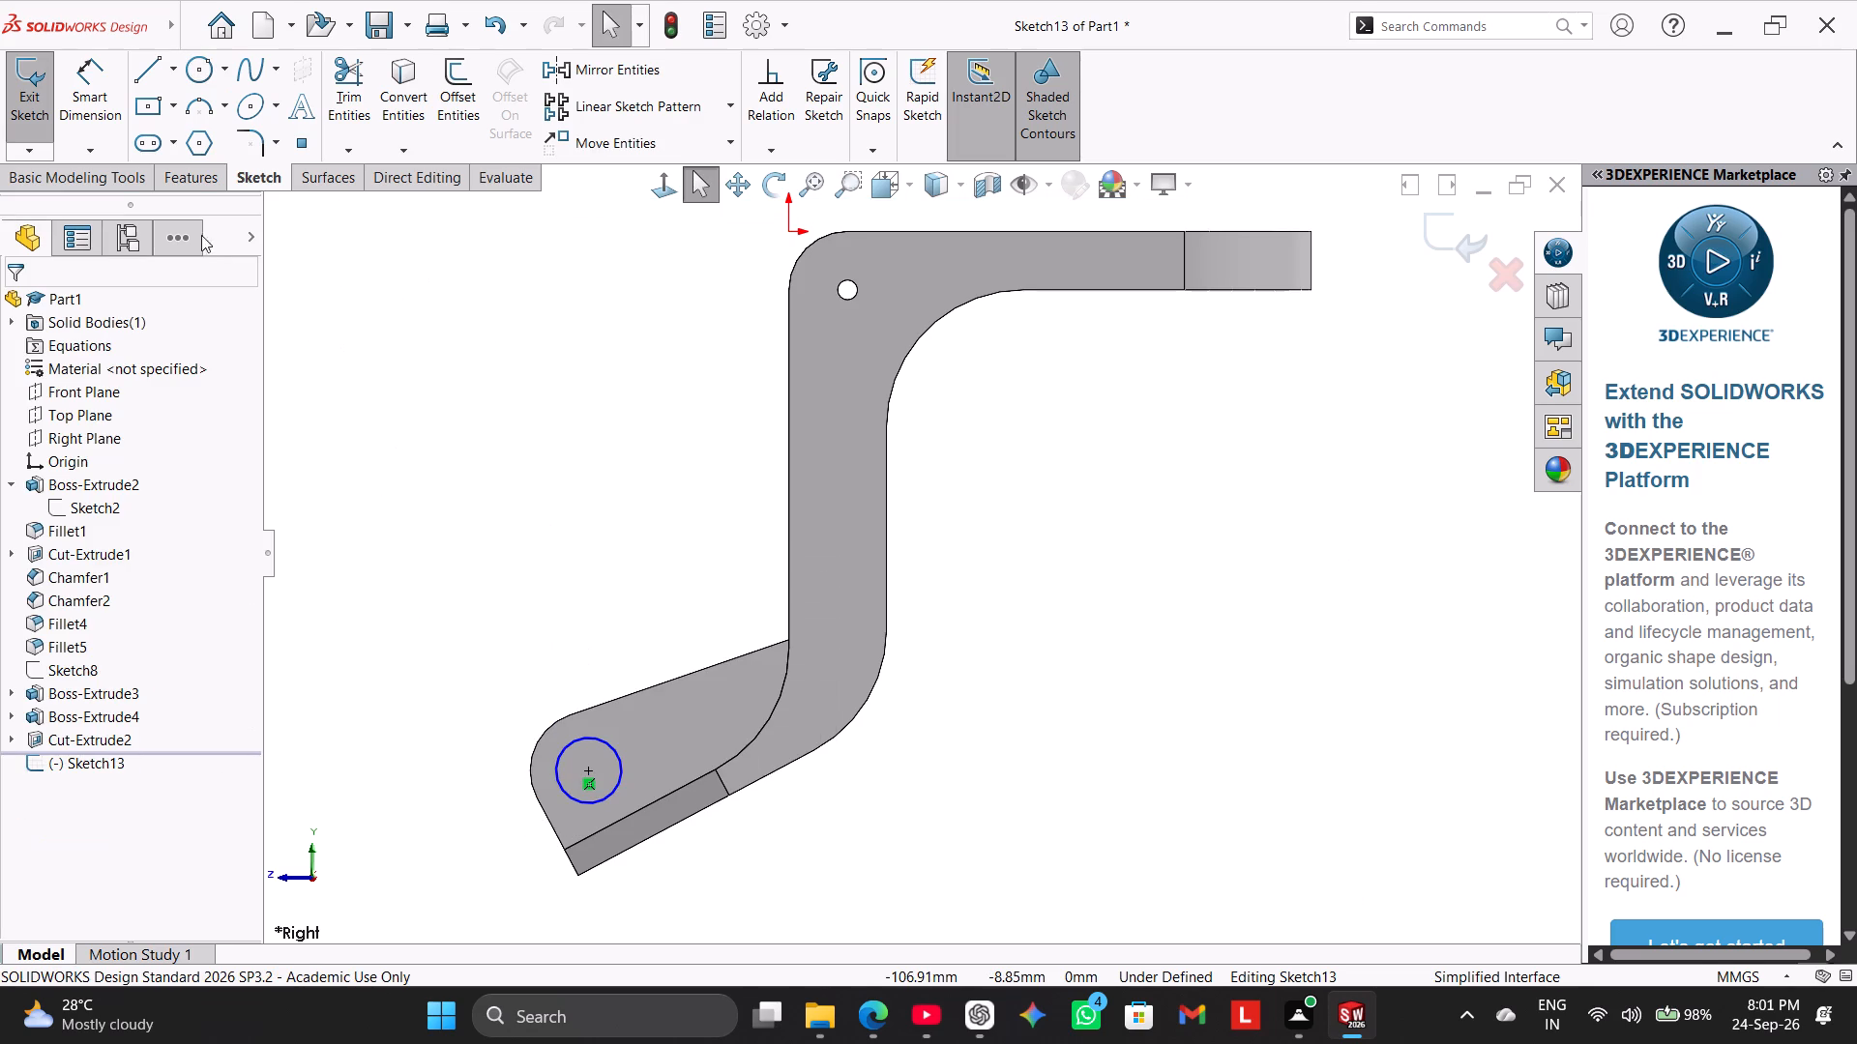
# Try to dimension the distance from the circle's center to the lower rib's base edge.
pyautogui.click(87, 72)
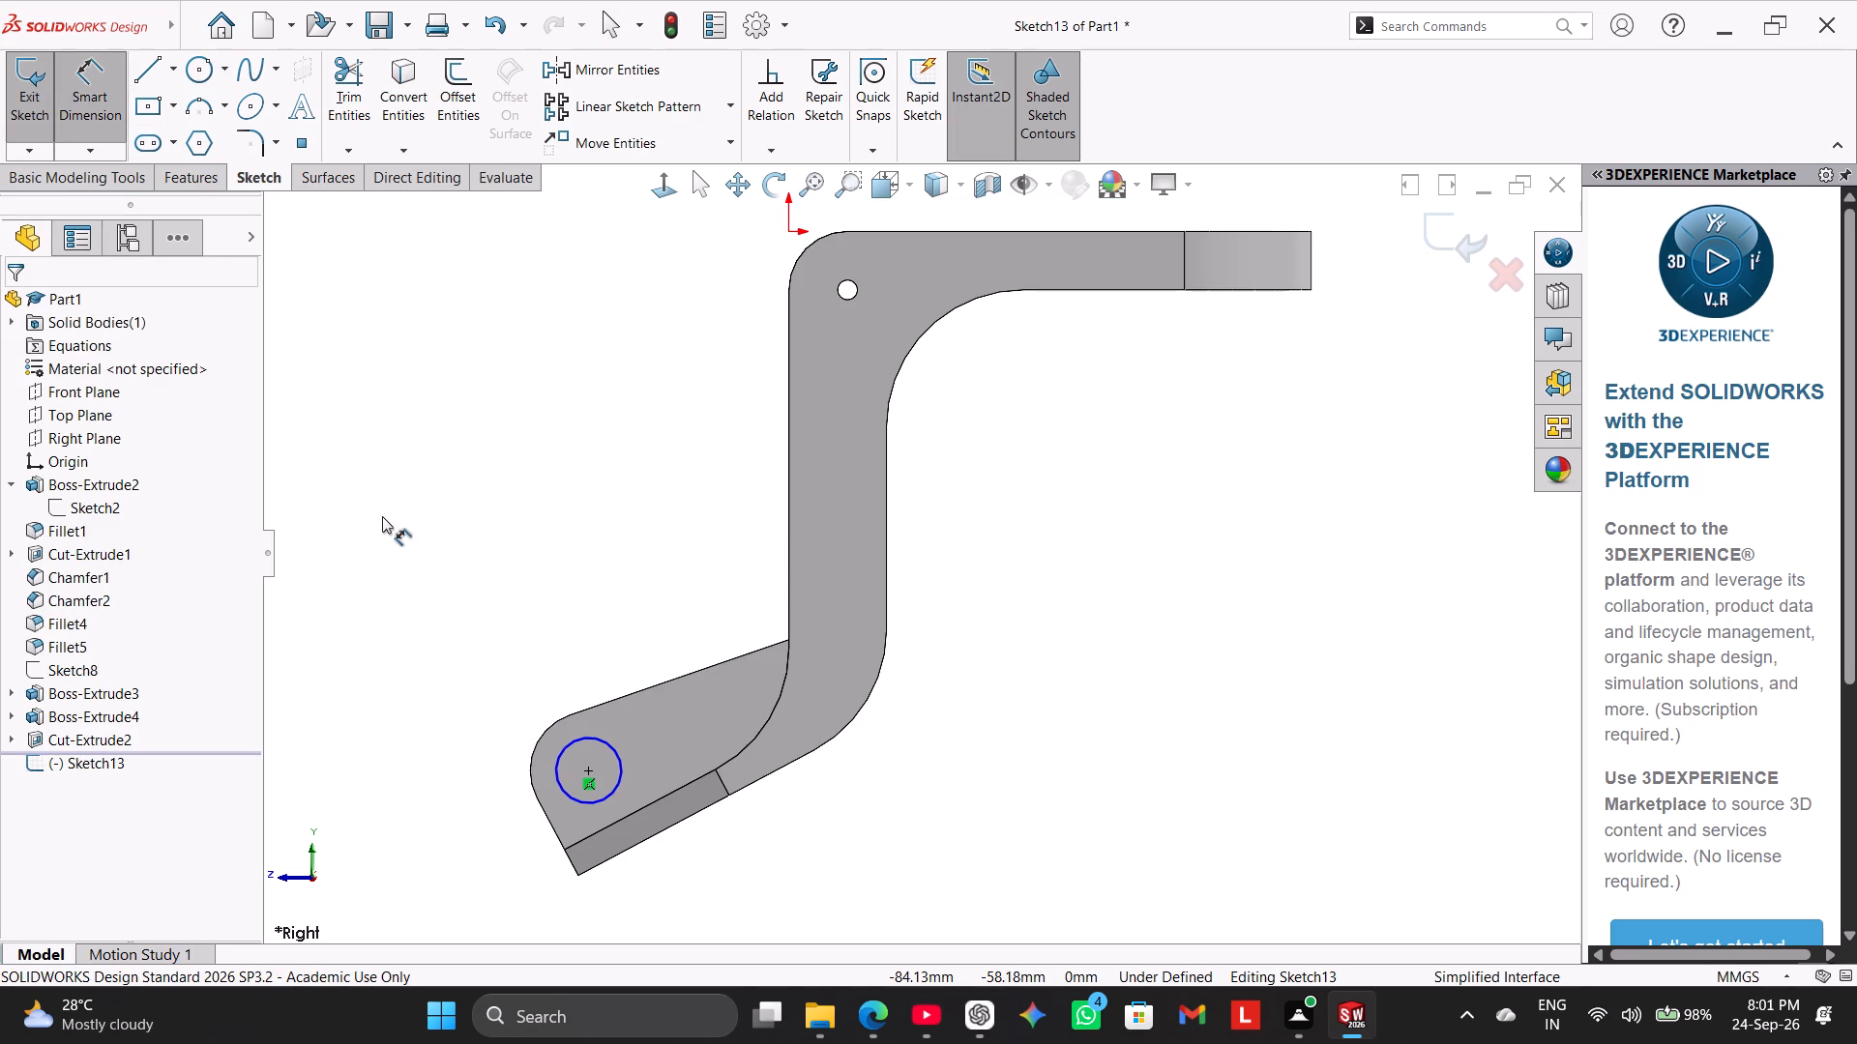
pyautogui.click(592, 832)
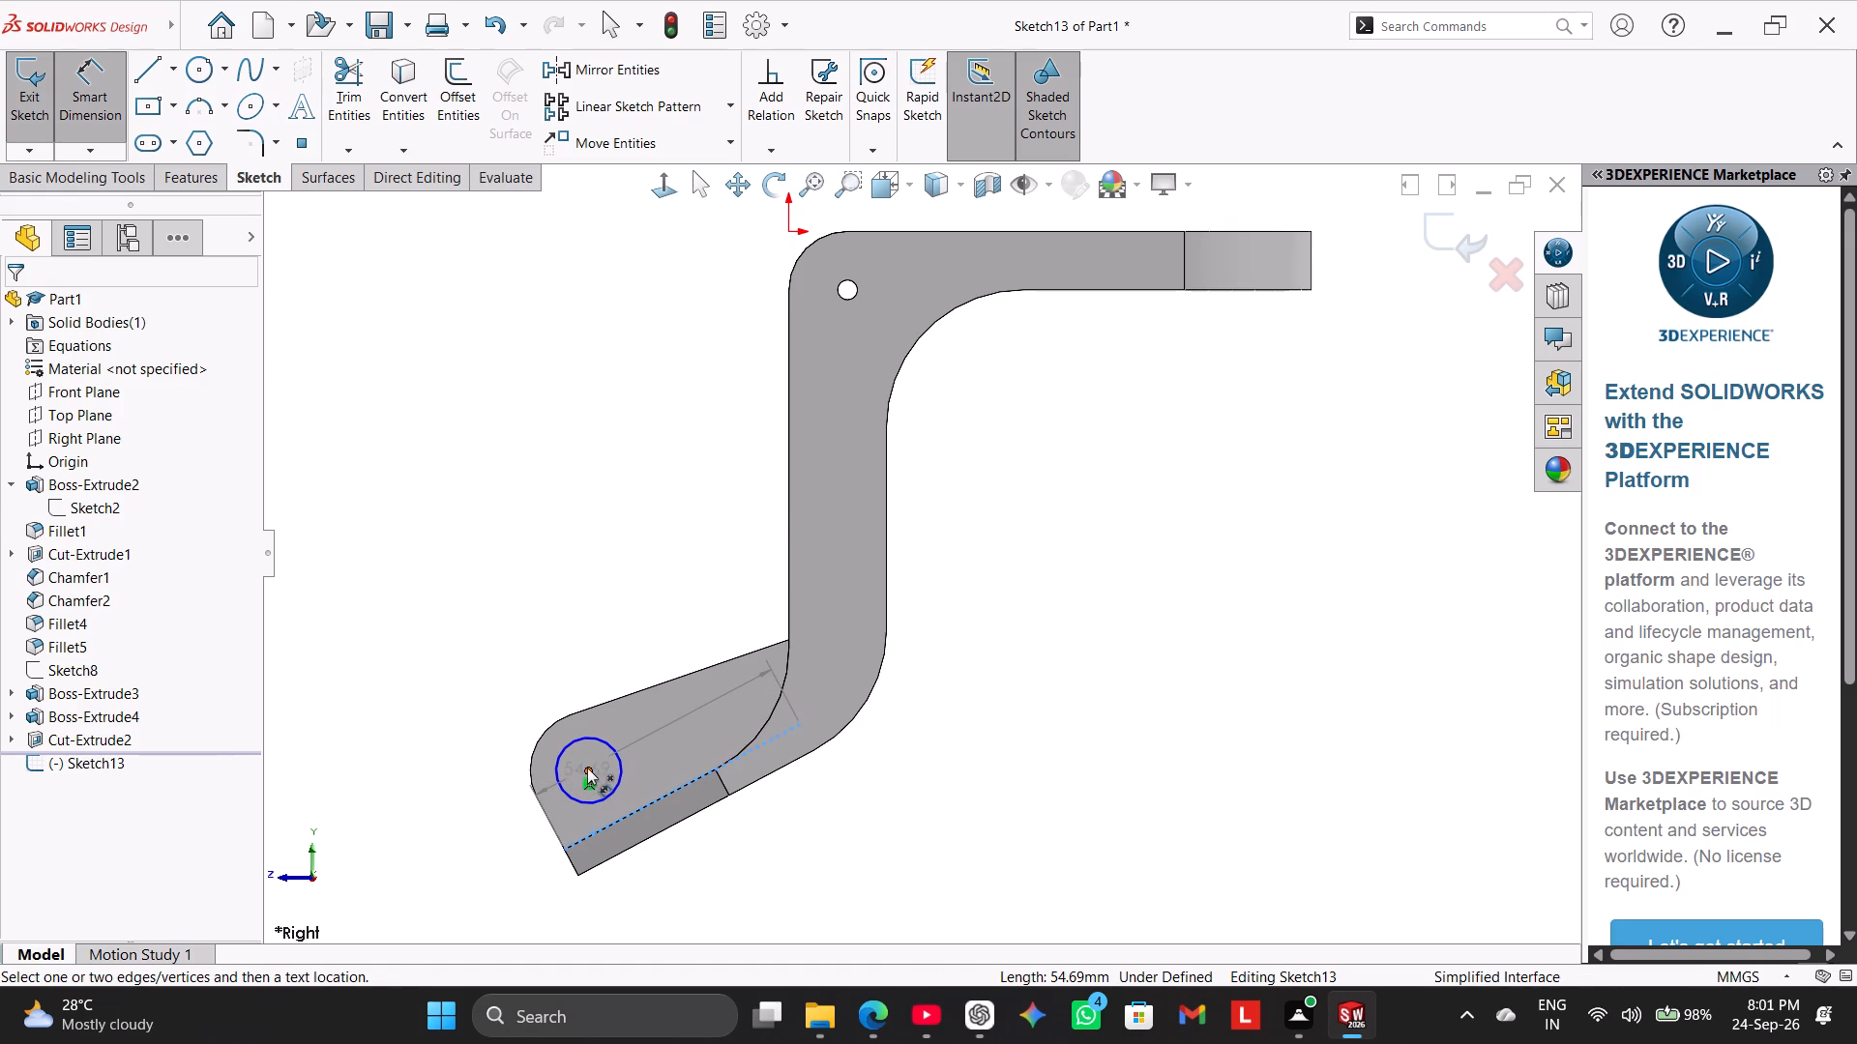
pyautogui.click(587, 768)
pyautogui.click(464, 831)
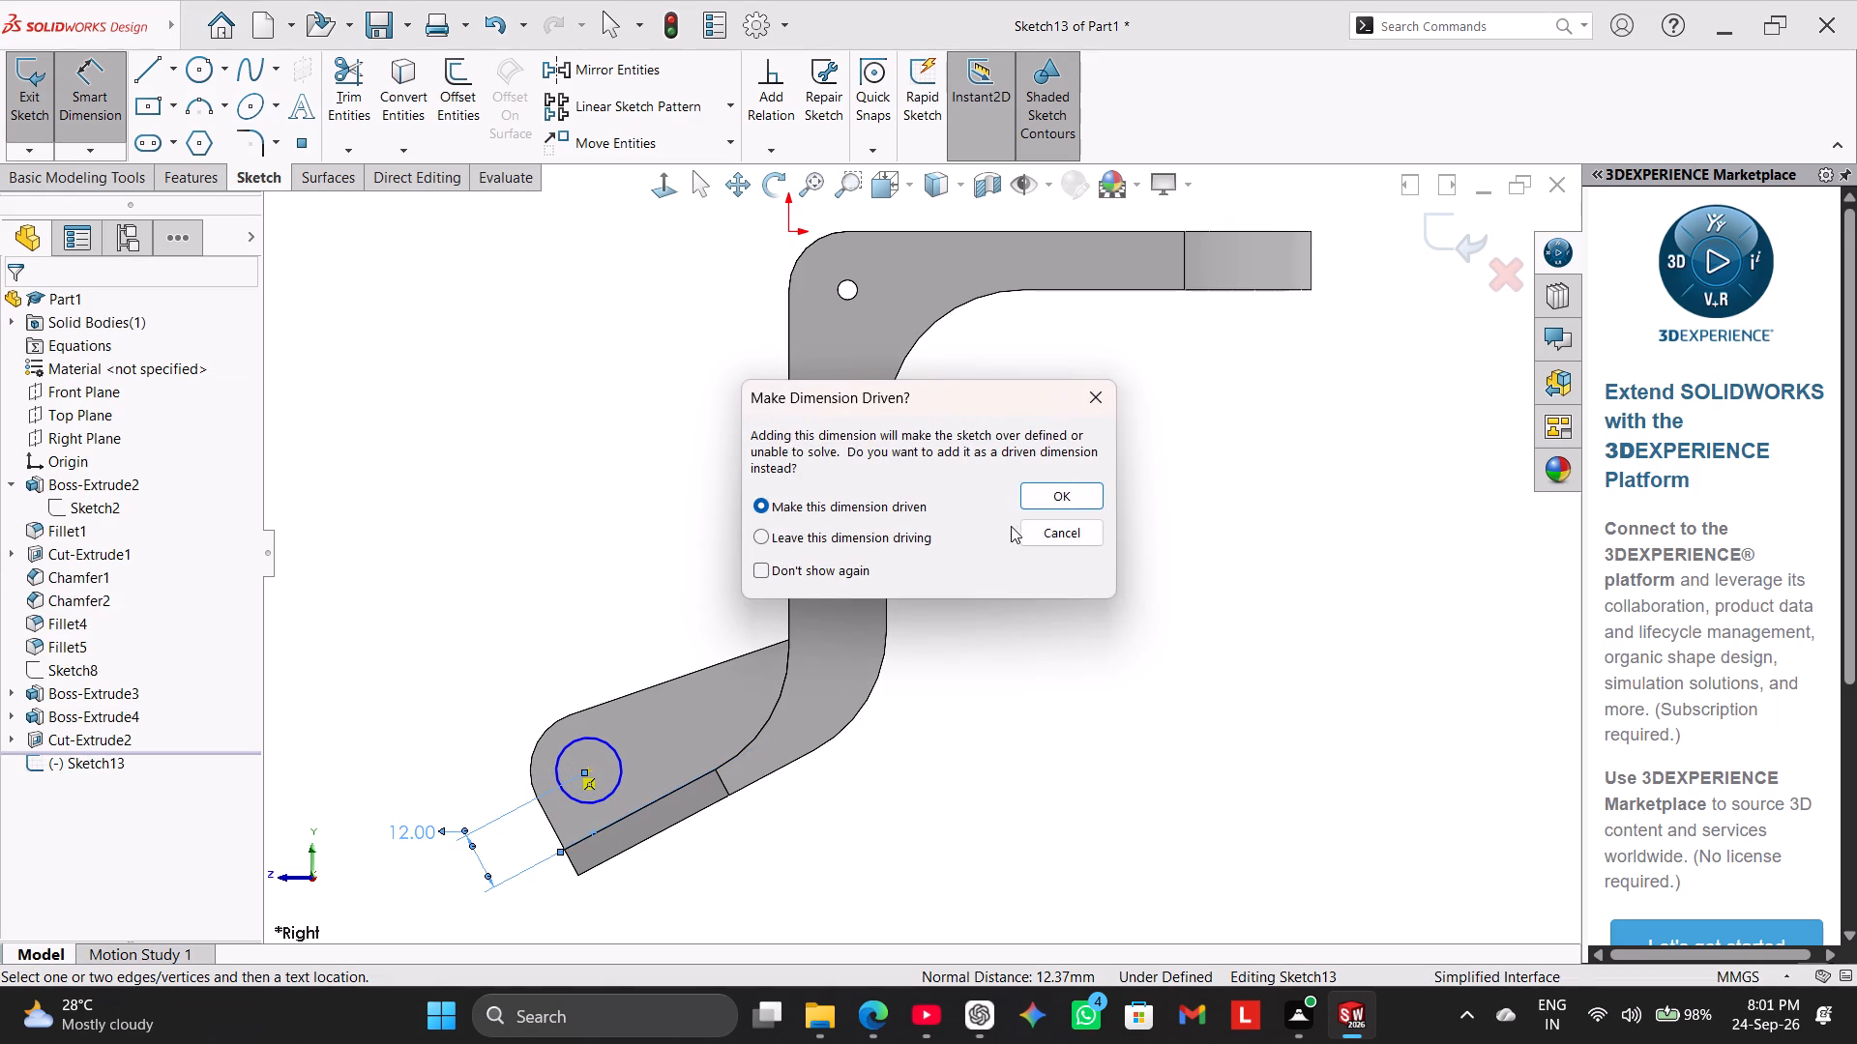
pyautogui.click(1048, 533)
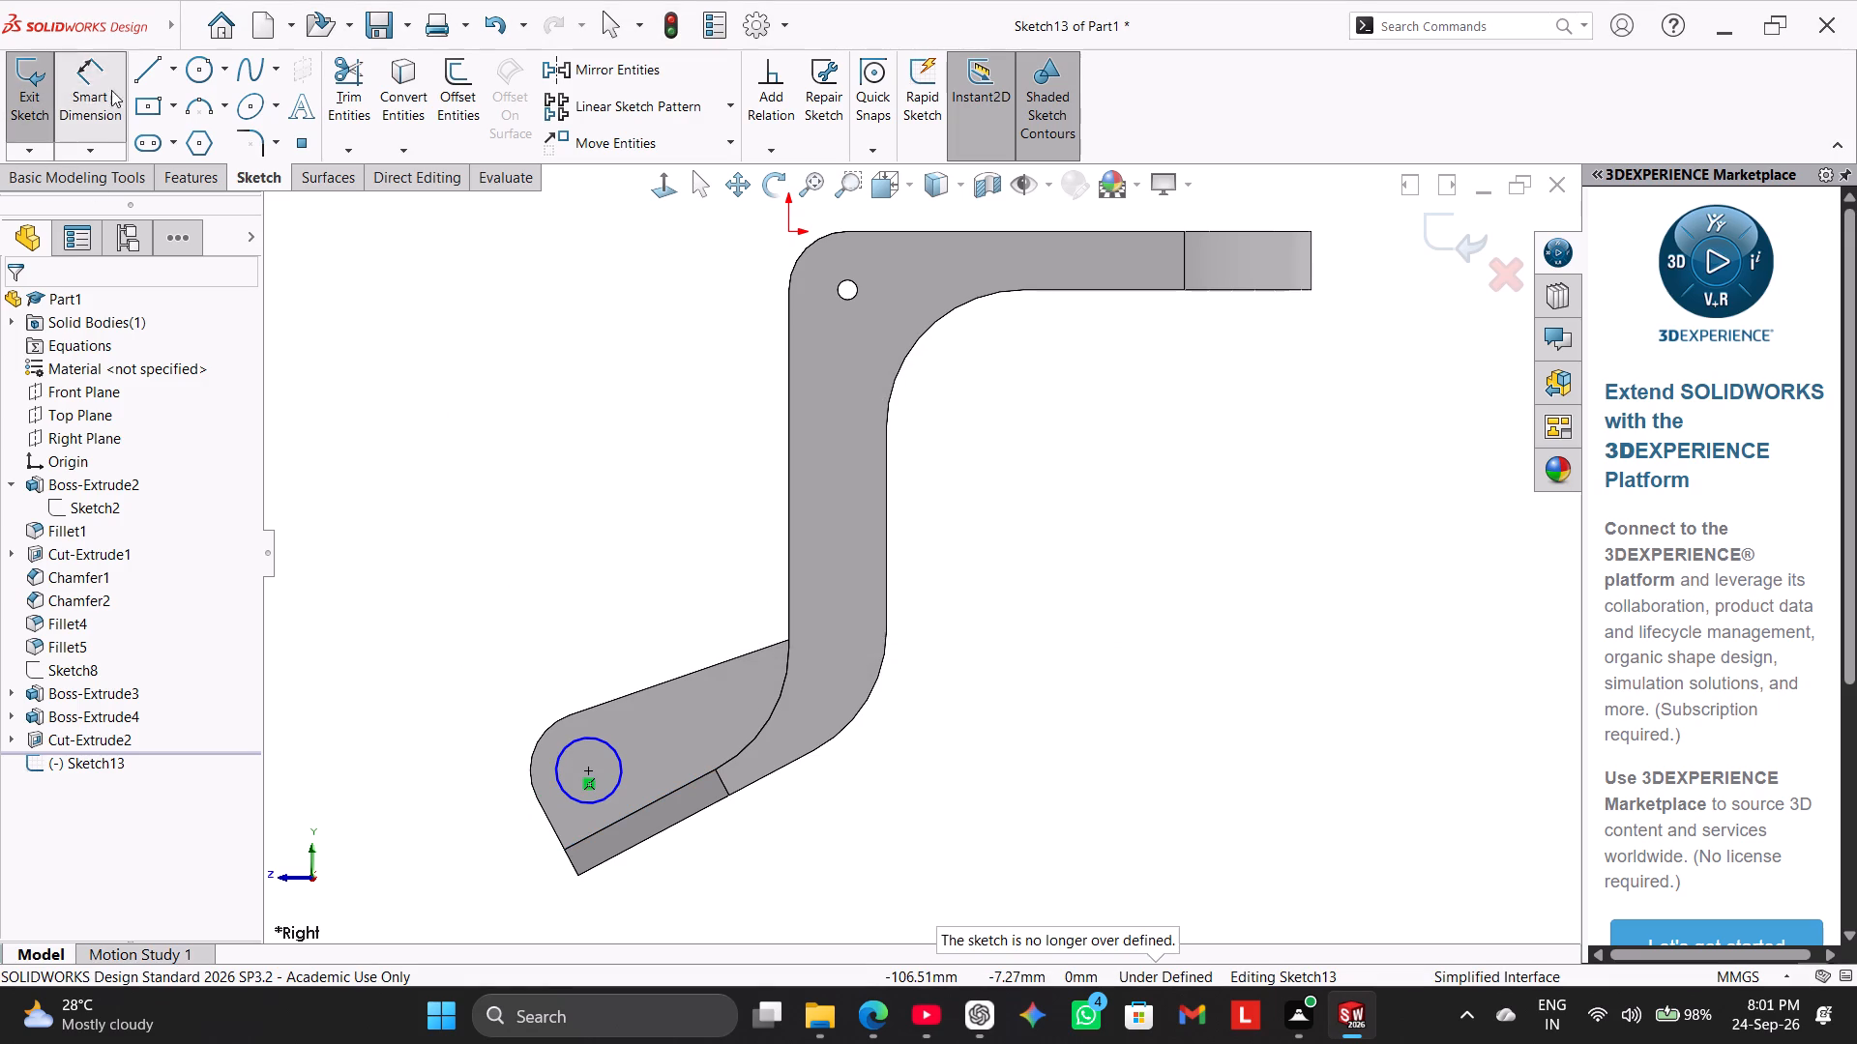
# Set the diameter of the circle in the lower rib's rounded end to 10 mm.
pyautogui.click(580, 740)
pyautogui.click(545, 588)
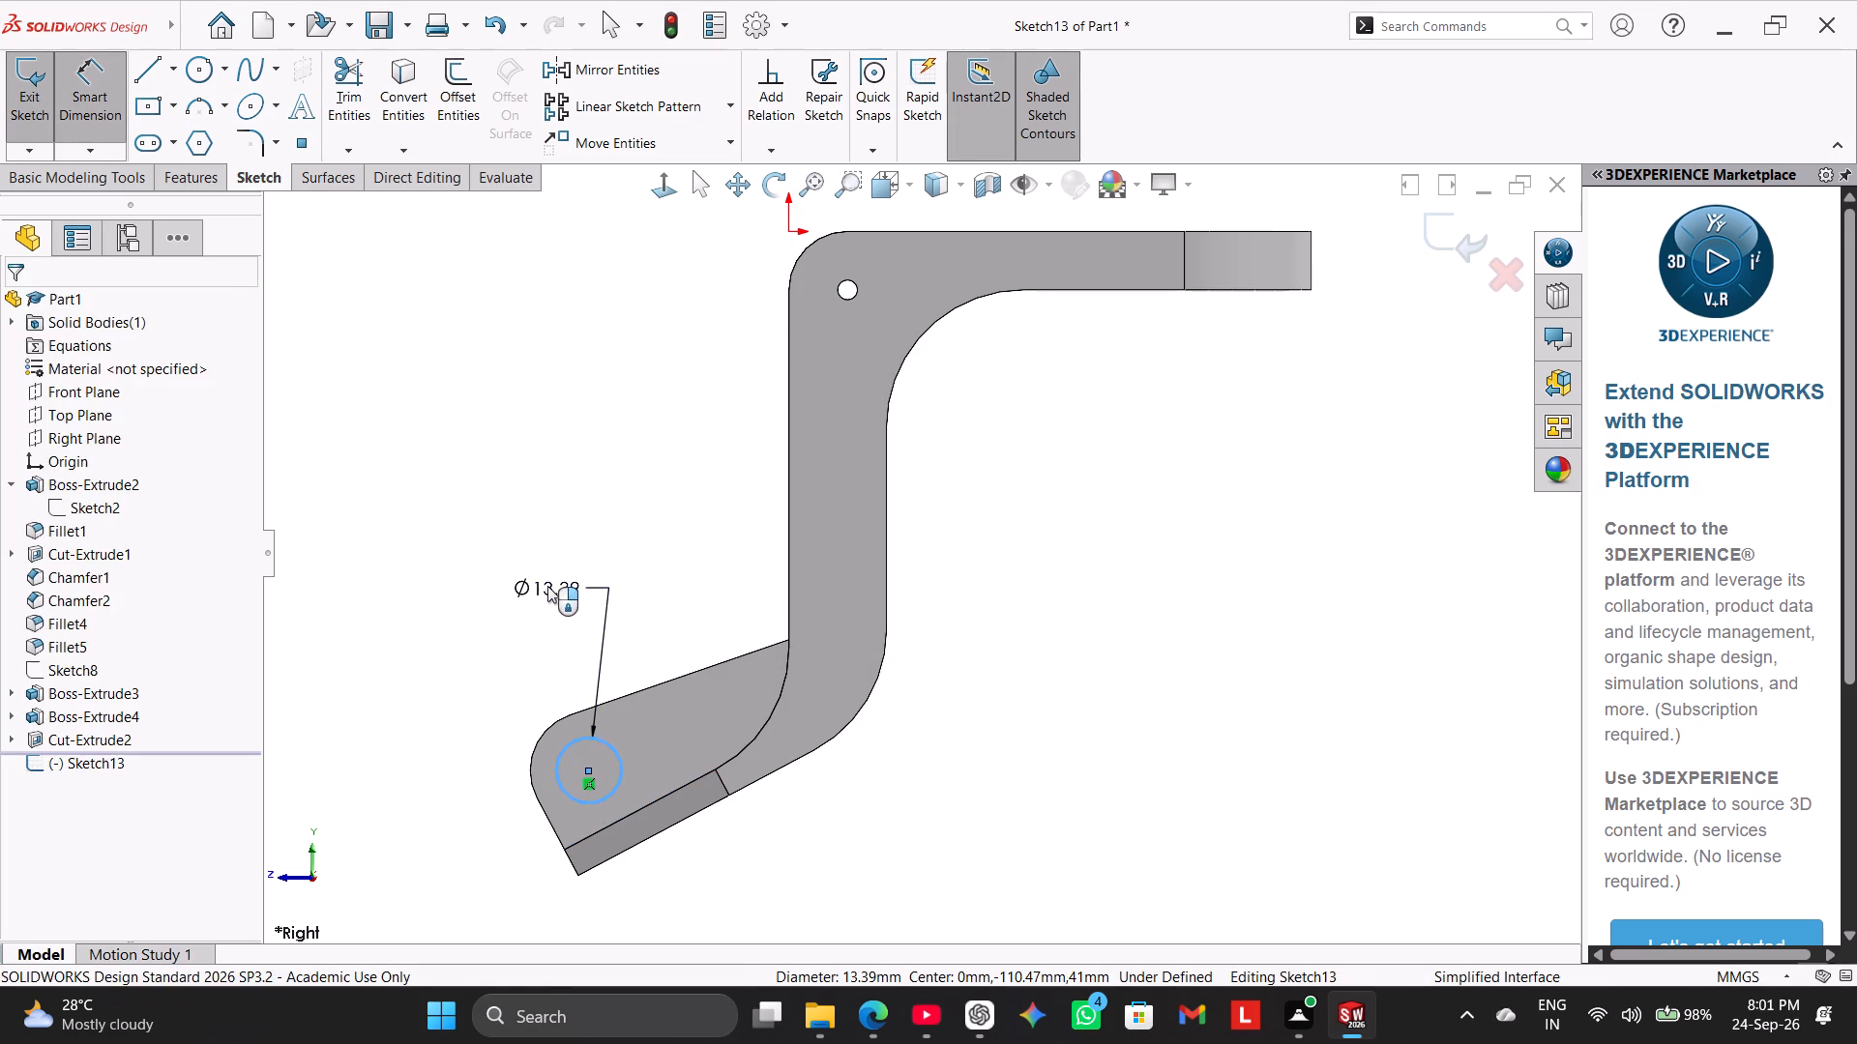
pyautogui.press('1')
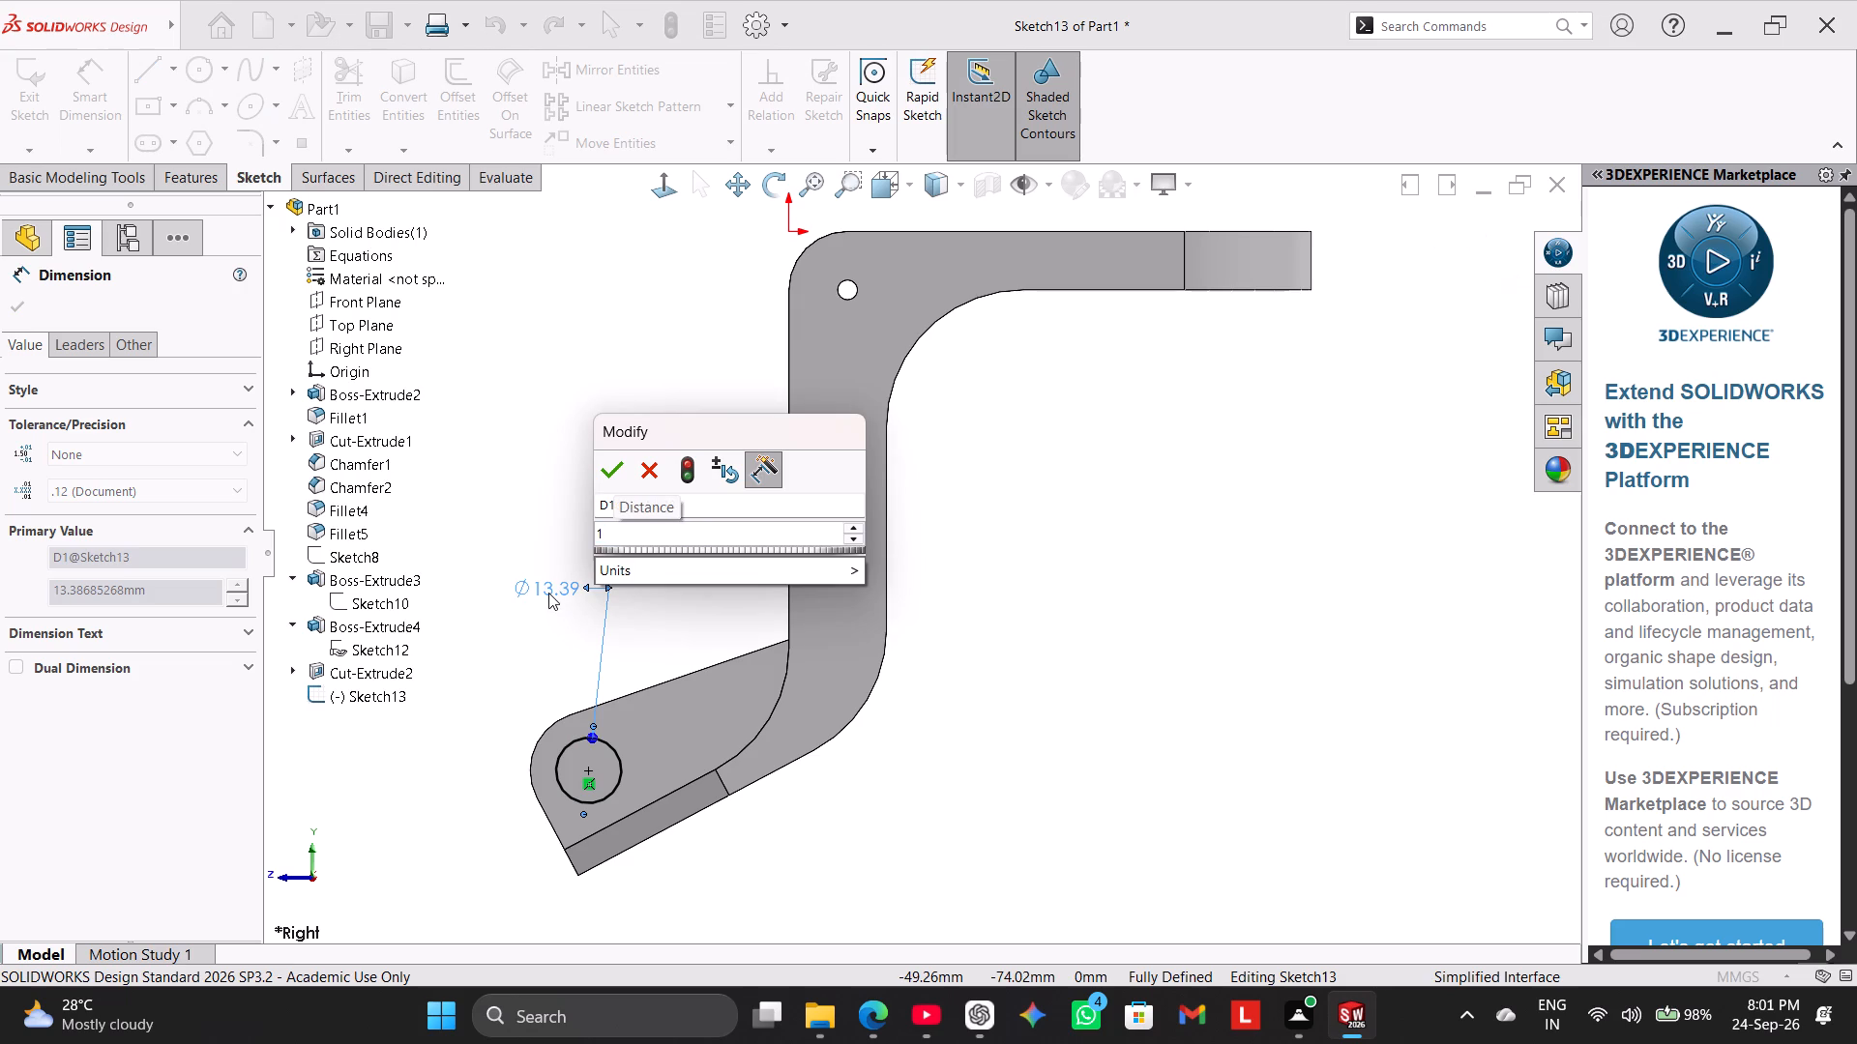
pyautogui.press('0')
pyautogui.press('Return')
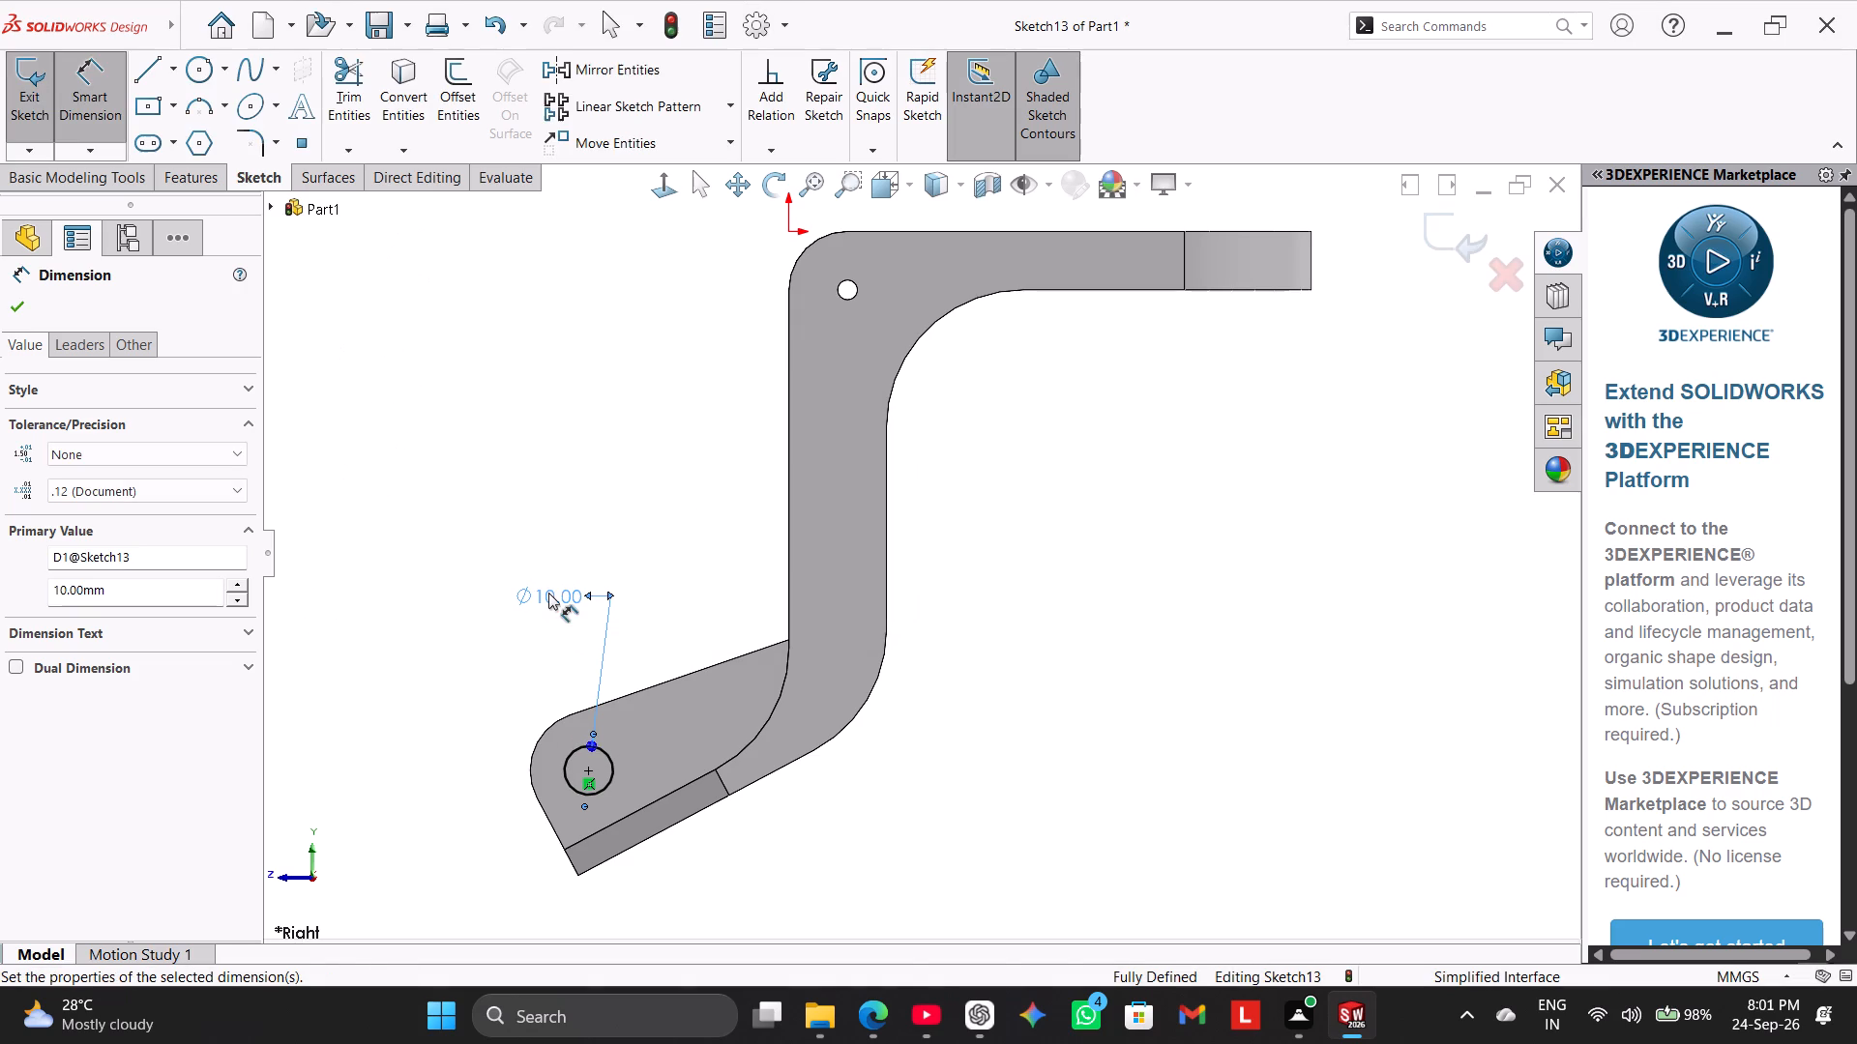
pyautogui.rightClick(562, 483)
pyautogui.click(638, 539)
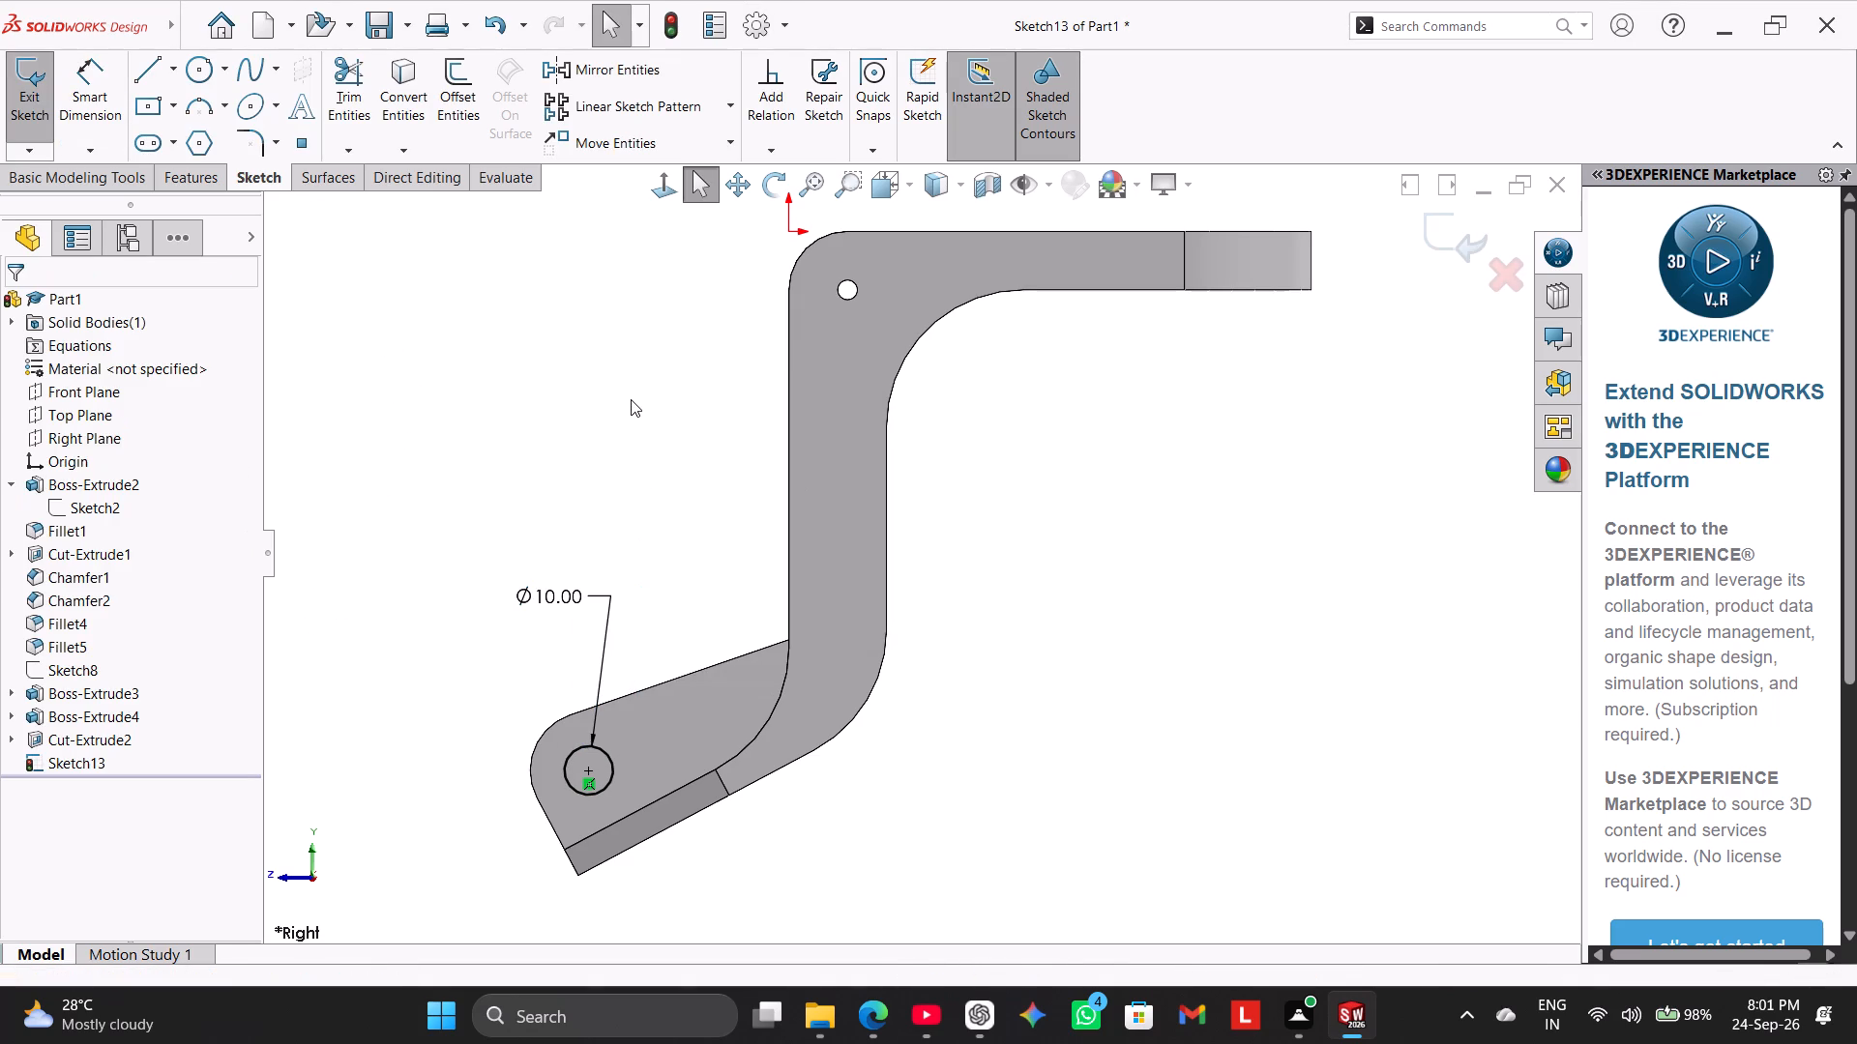
# Exit the sketch containing the lower rib's circle (Sketch13).
pyautogui.scroll(1, 631, 399)
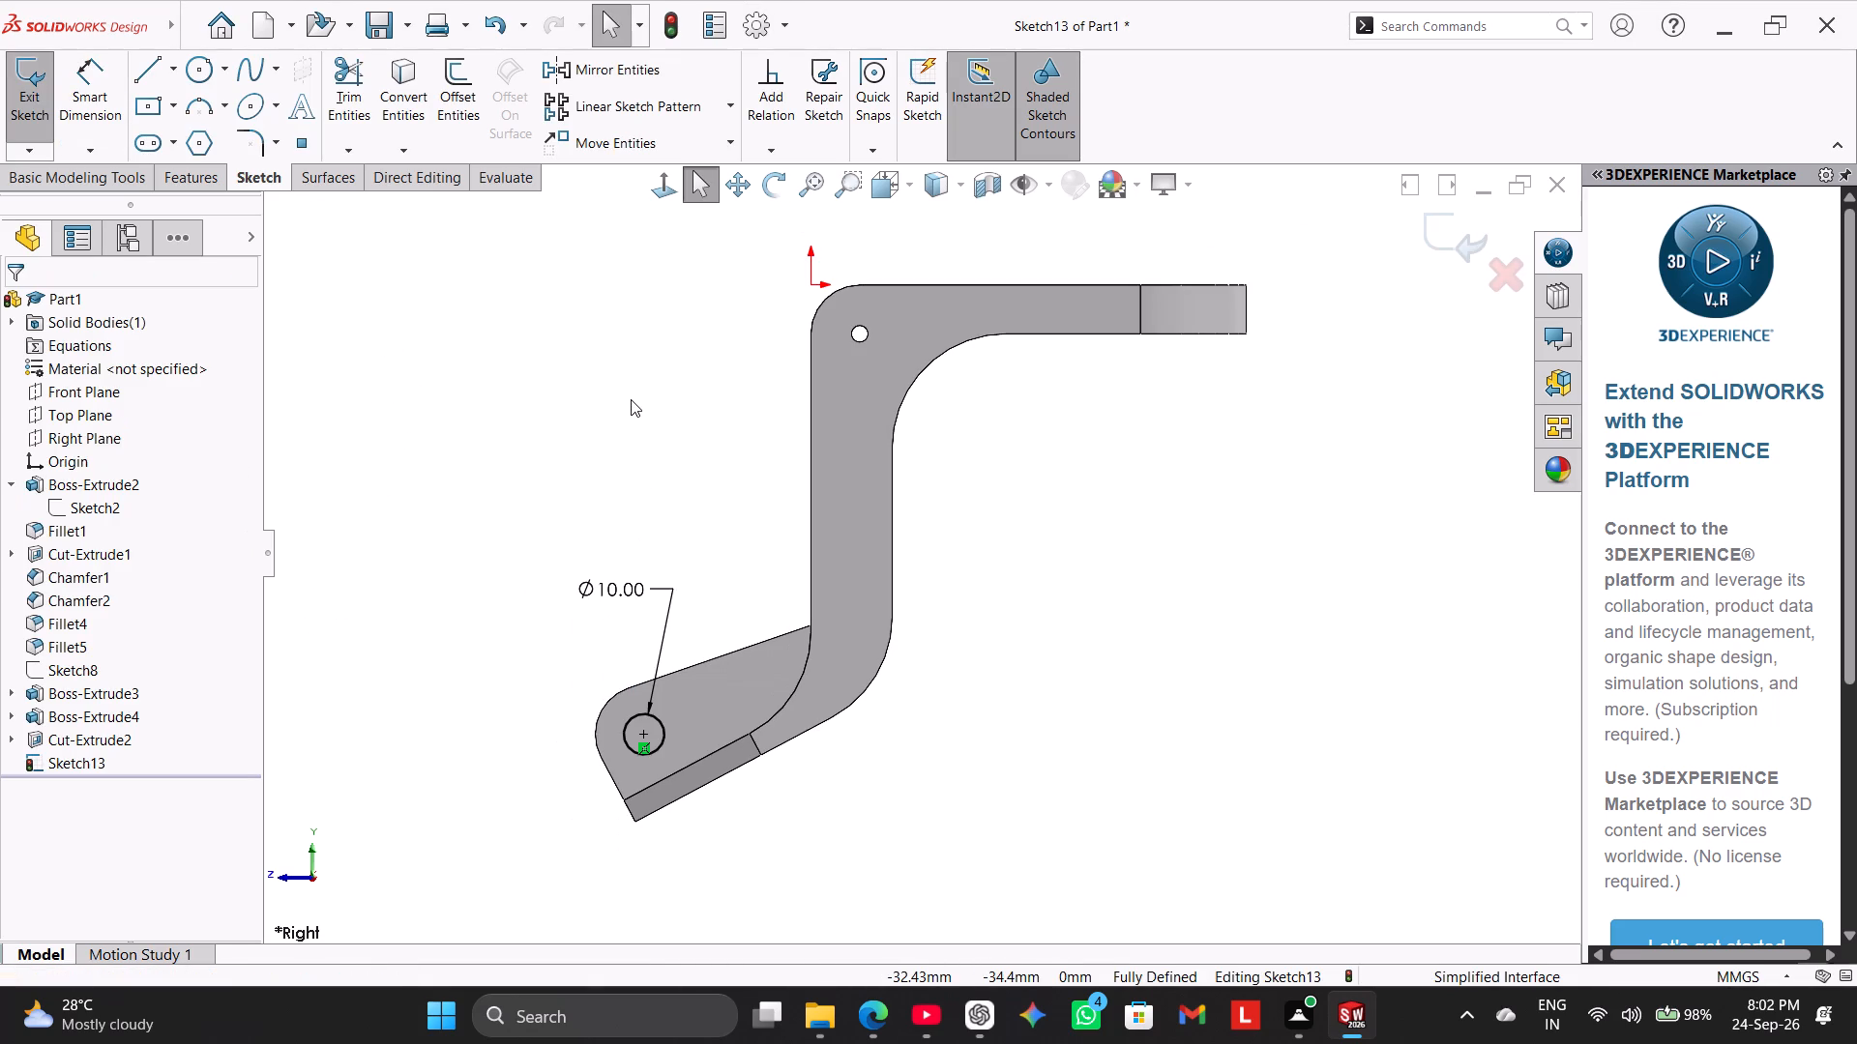
pyautogui.moveTo(641, 410); pyautogui.dragTo(712, 505, button='middle')
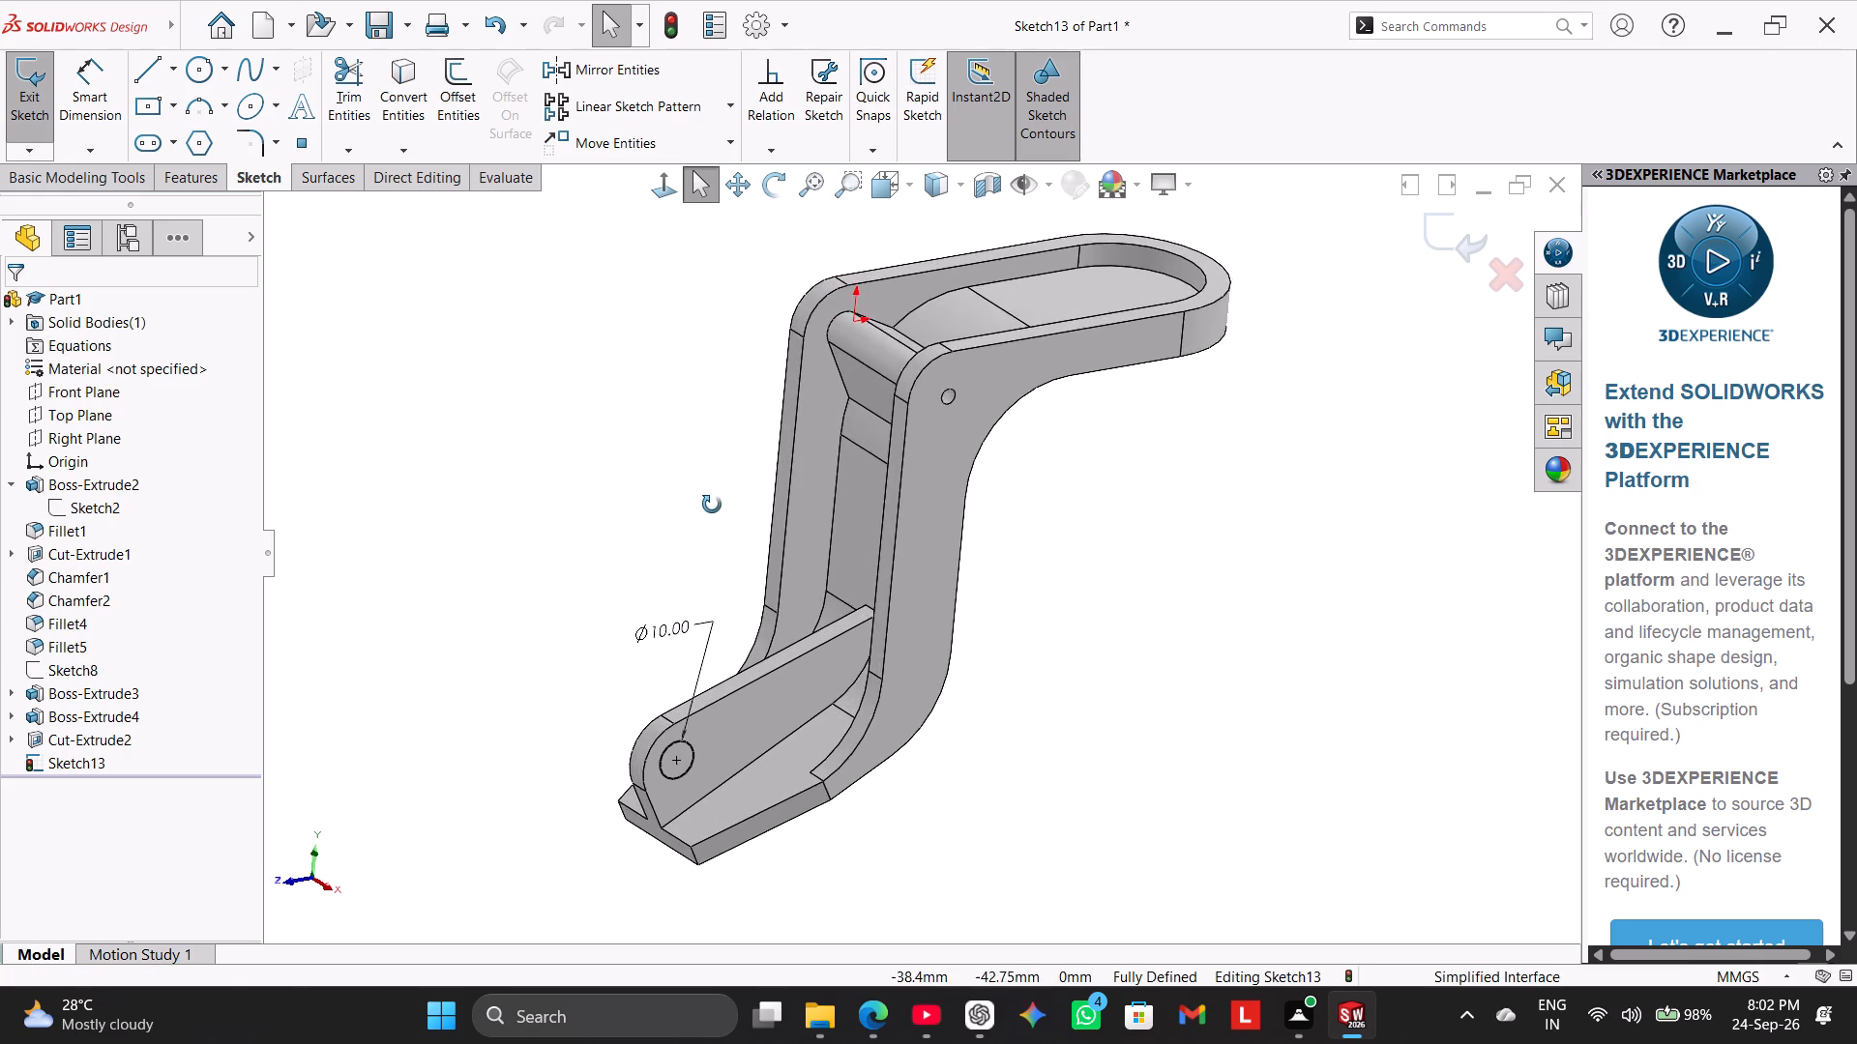
pyautogui.moveTo(712, 505); pyautogui.dragTo(641, 459, button='middle')
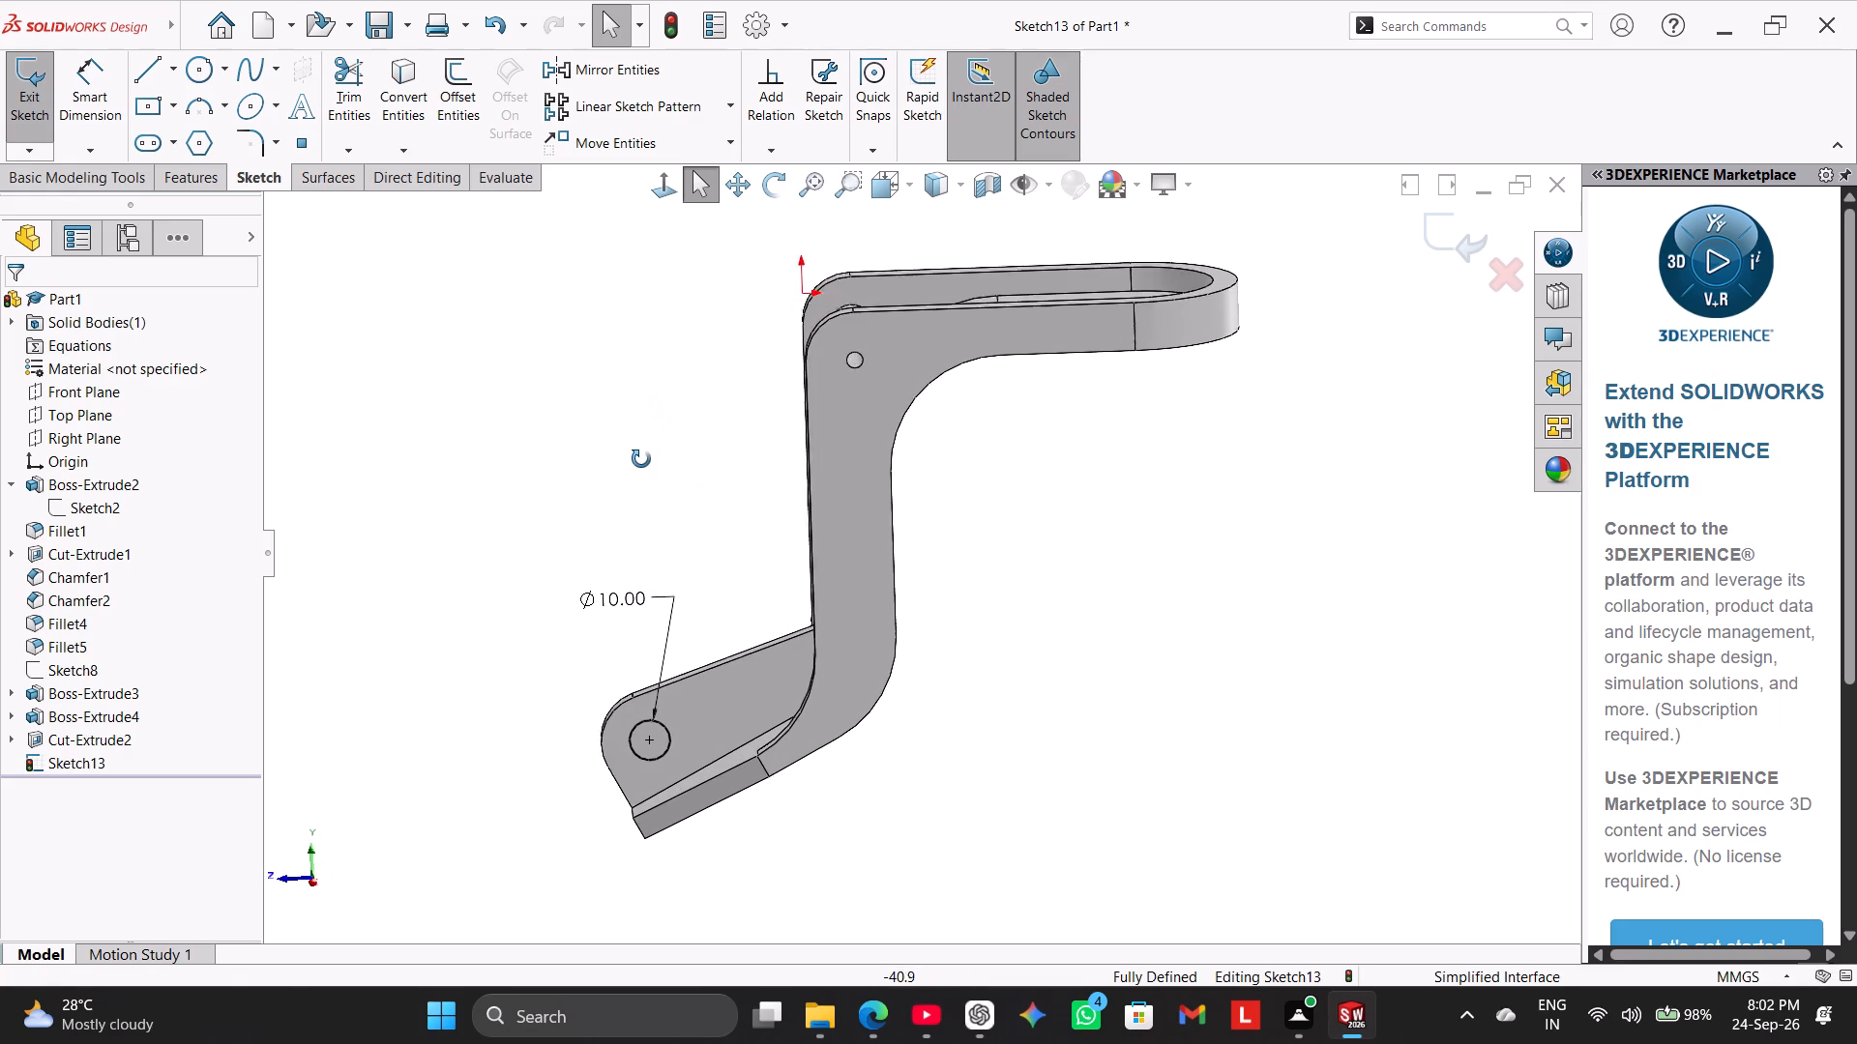
pyautogui.moveTo(641, 459); pyautogui.dragTo(635, 469, button='middle')
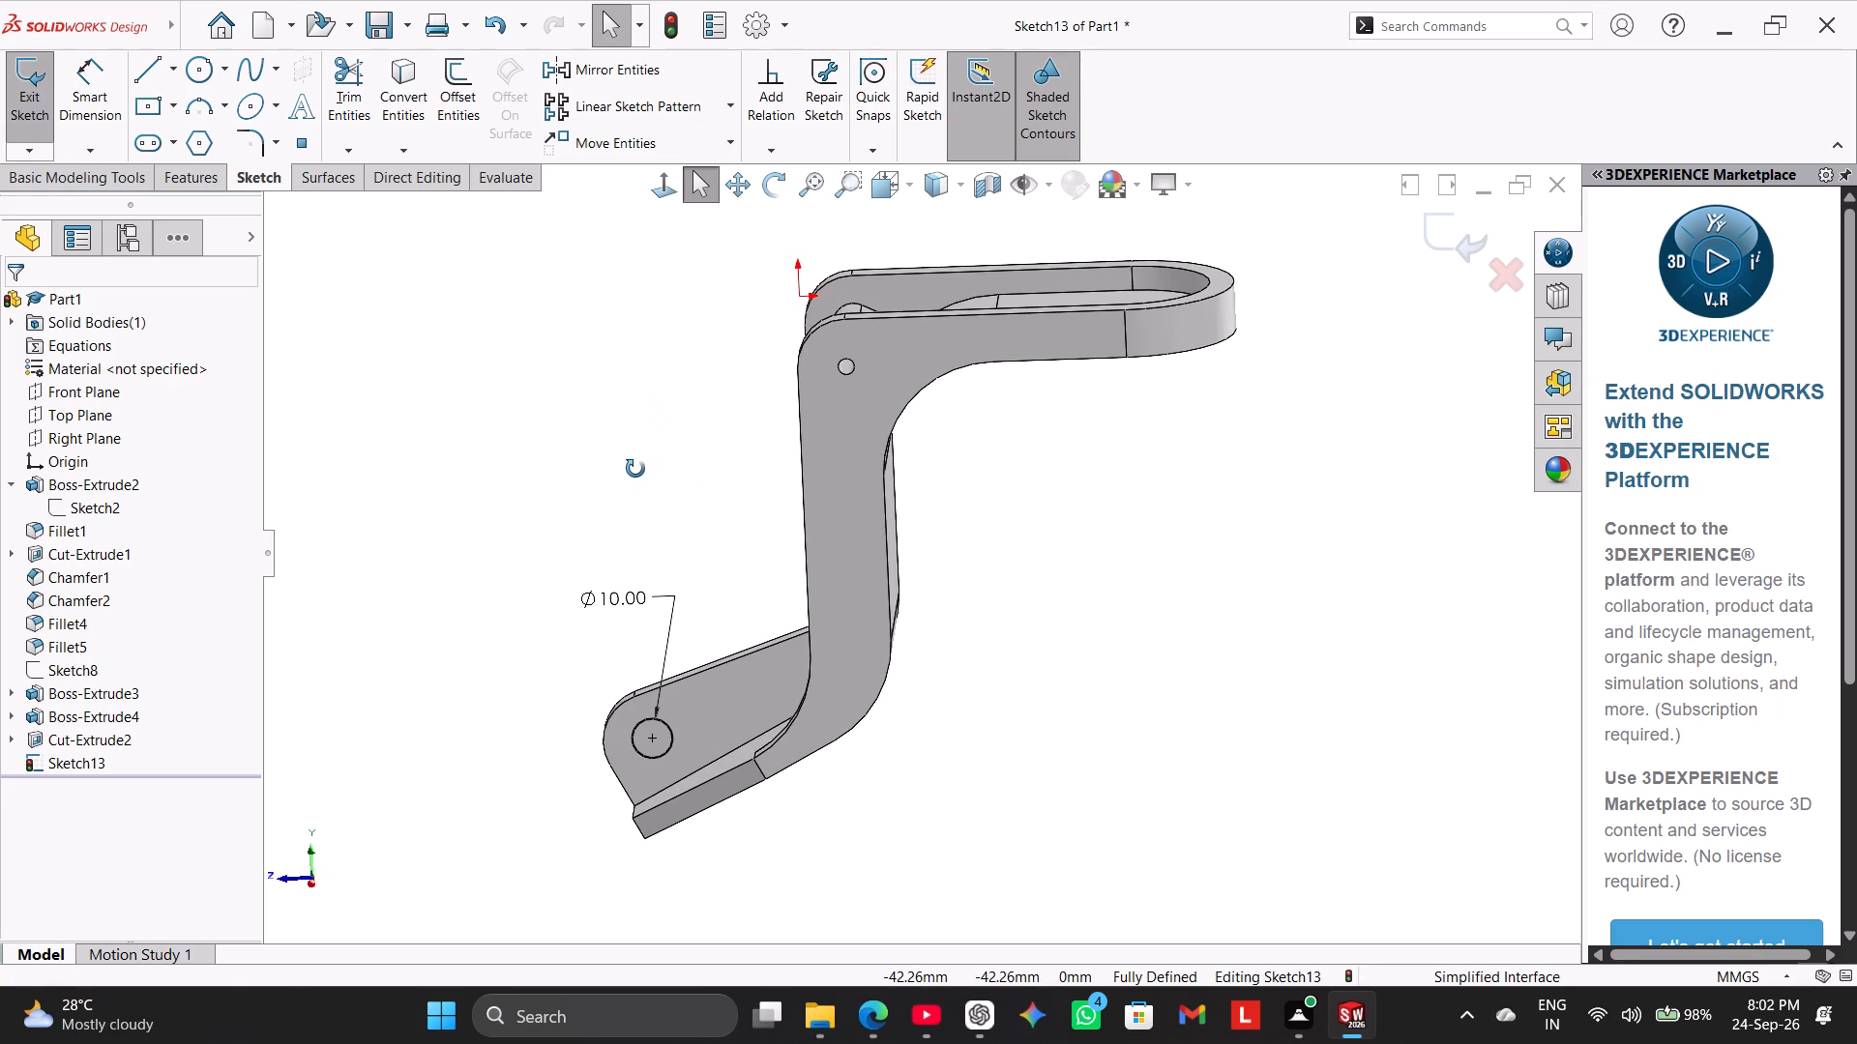
pyautogui.moveTo(635, 469); pyautogui.dragTo(640, 476, button='middle')
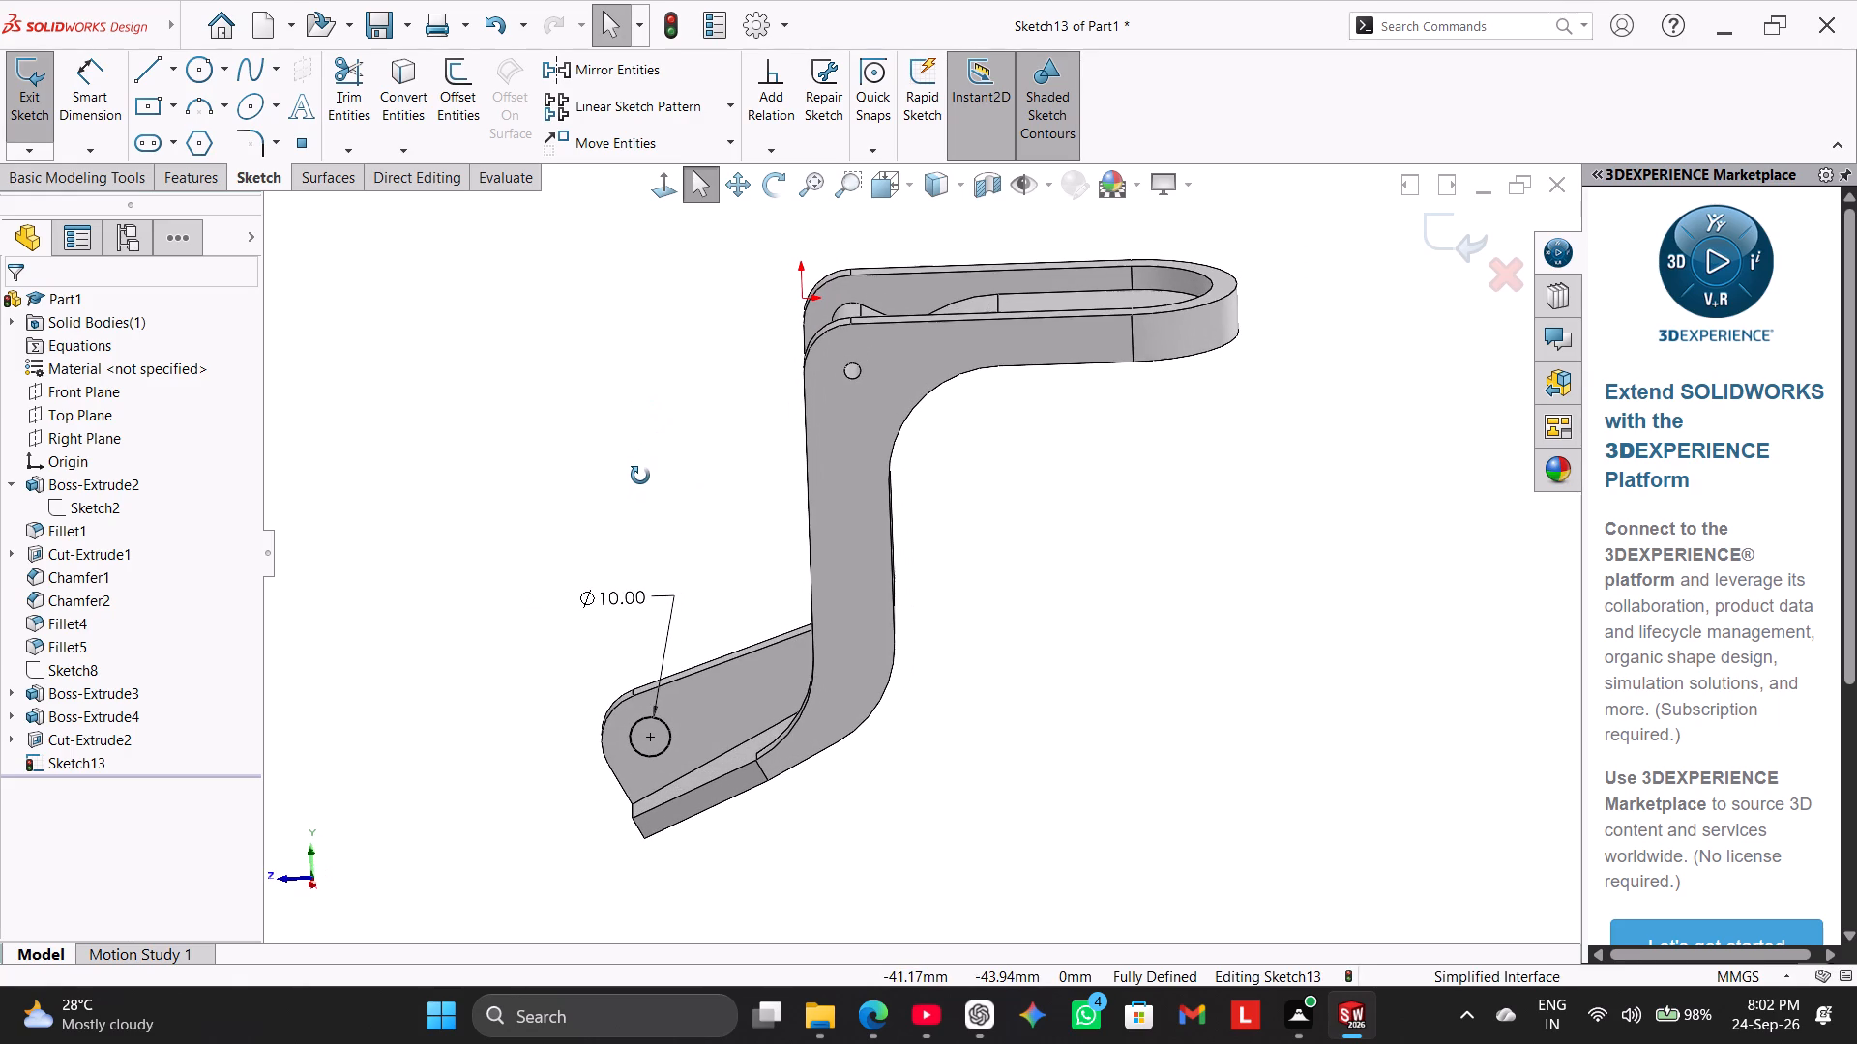
pyautogui.moveTo(640, 476); pyautogui.dragTo(691, 586, button='middle')
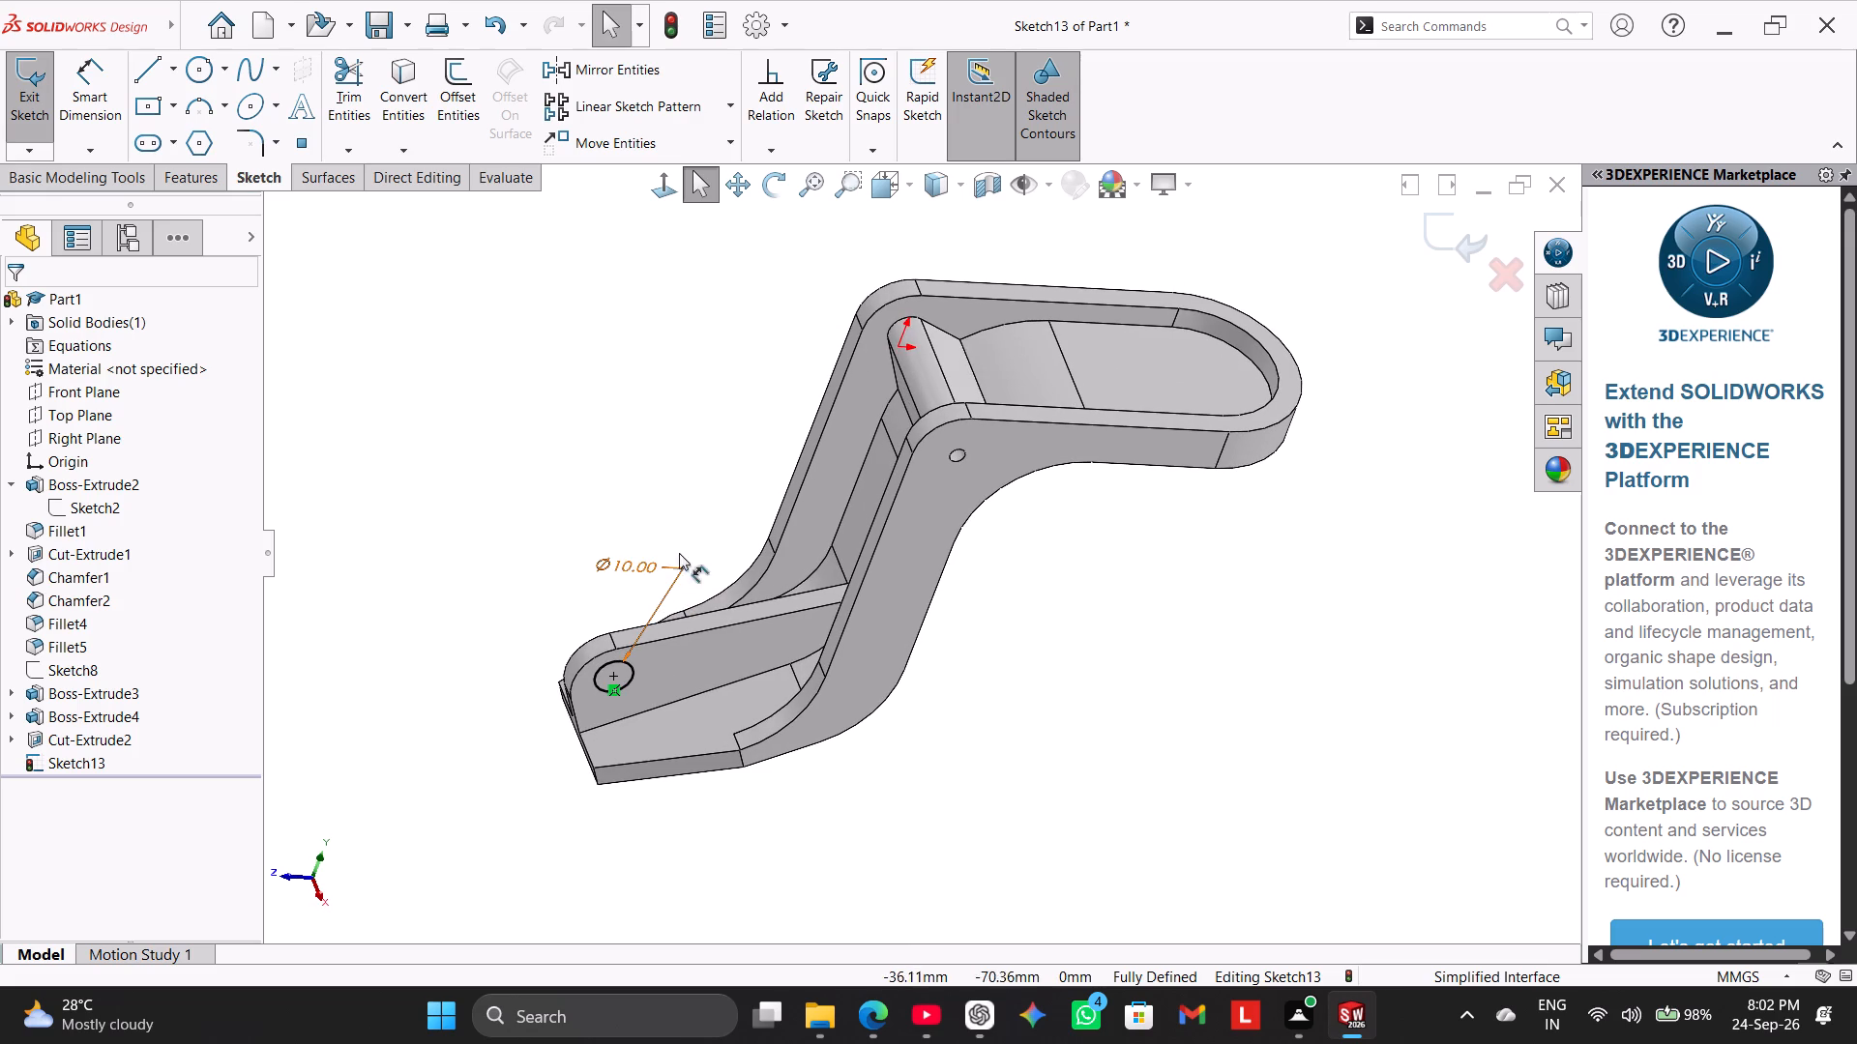
pyautogui.click(21, 737)
pyautogui.click(60, 760)
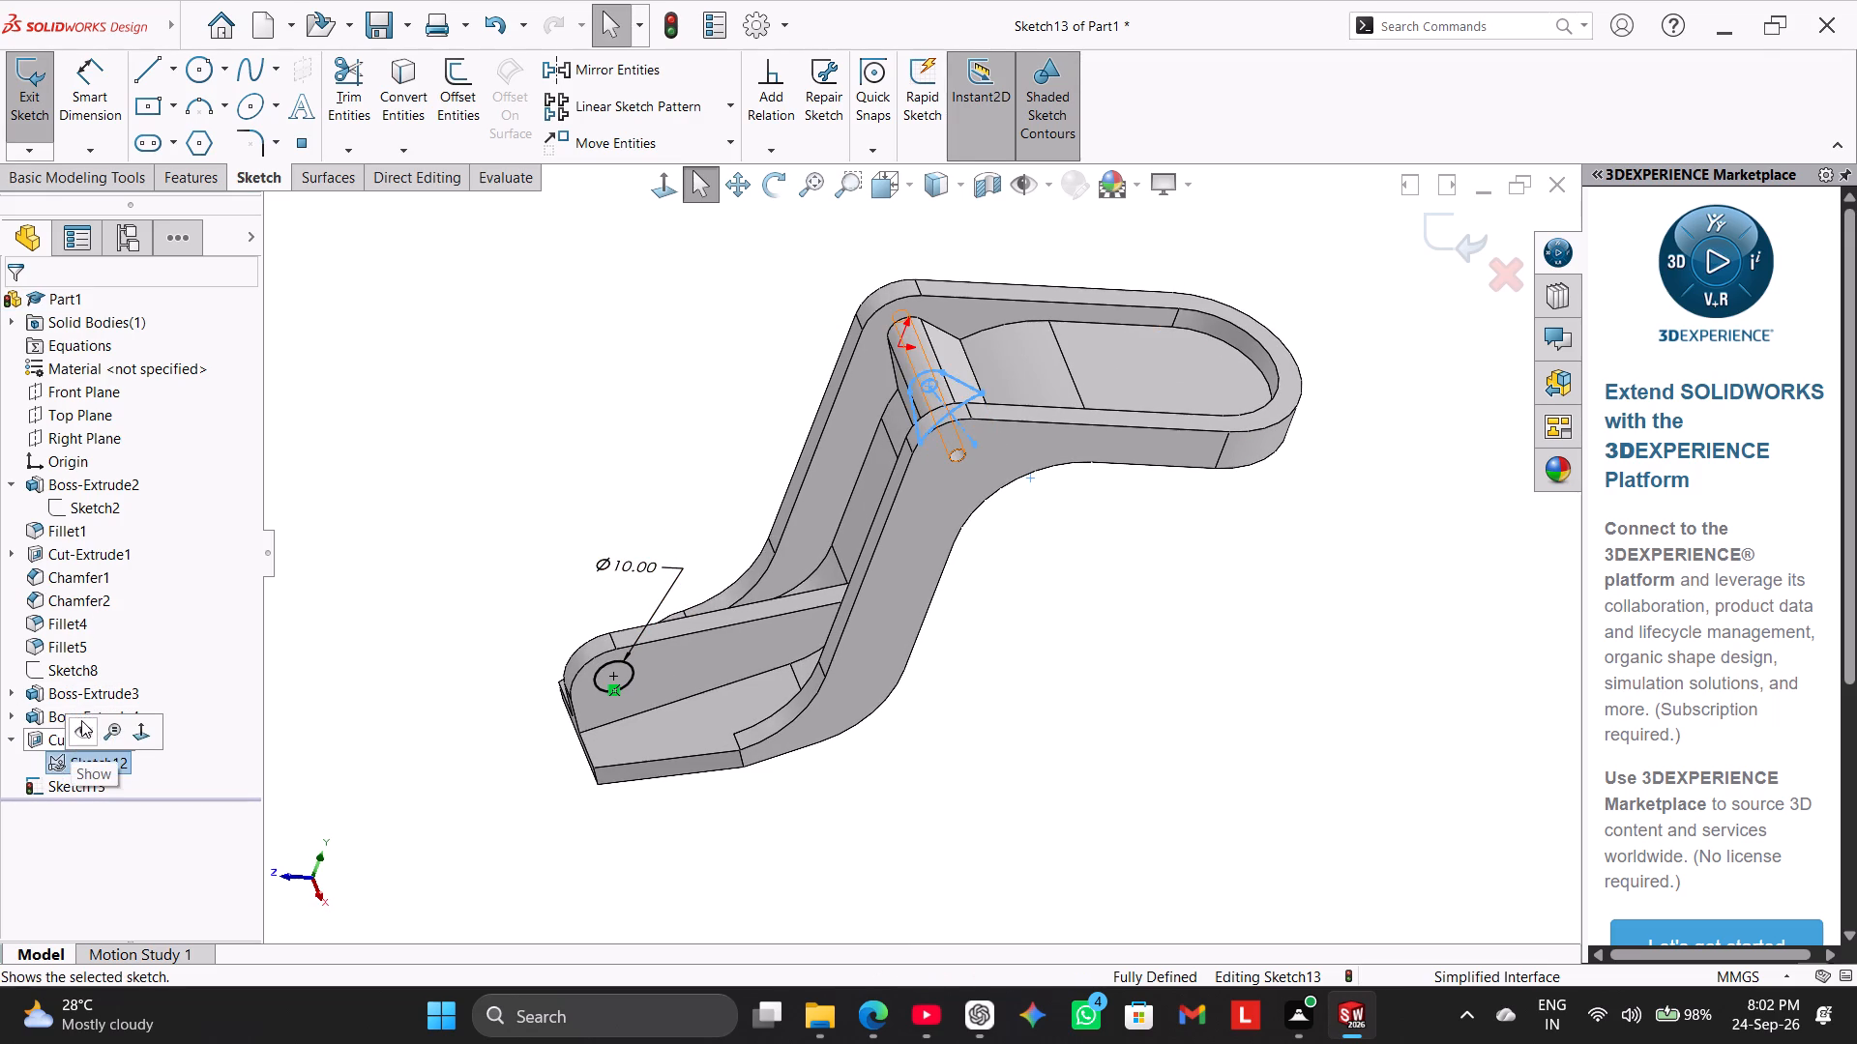
pyautogui.rightClick(199, 595)
pyautogui.rightClick(99, 759)
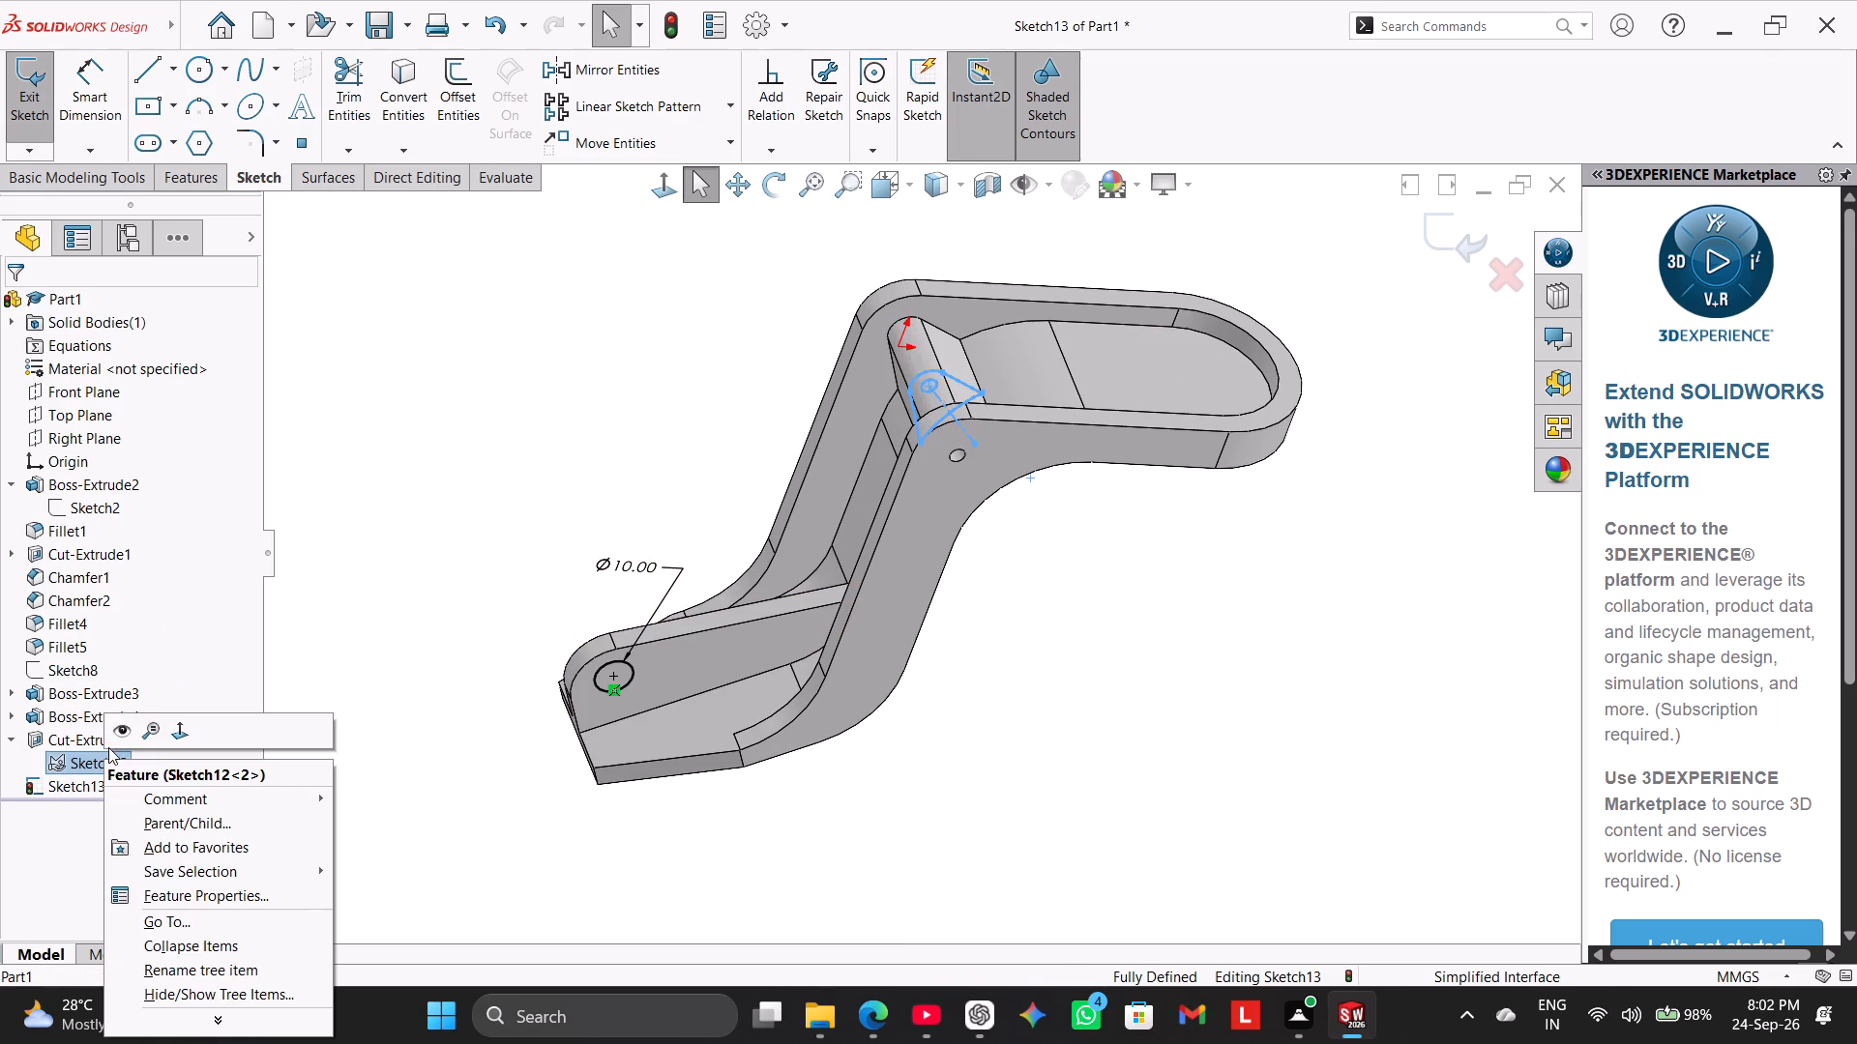
pyautogui.click(13, 85)
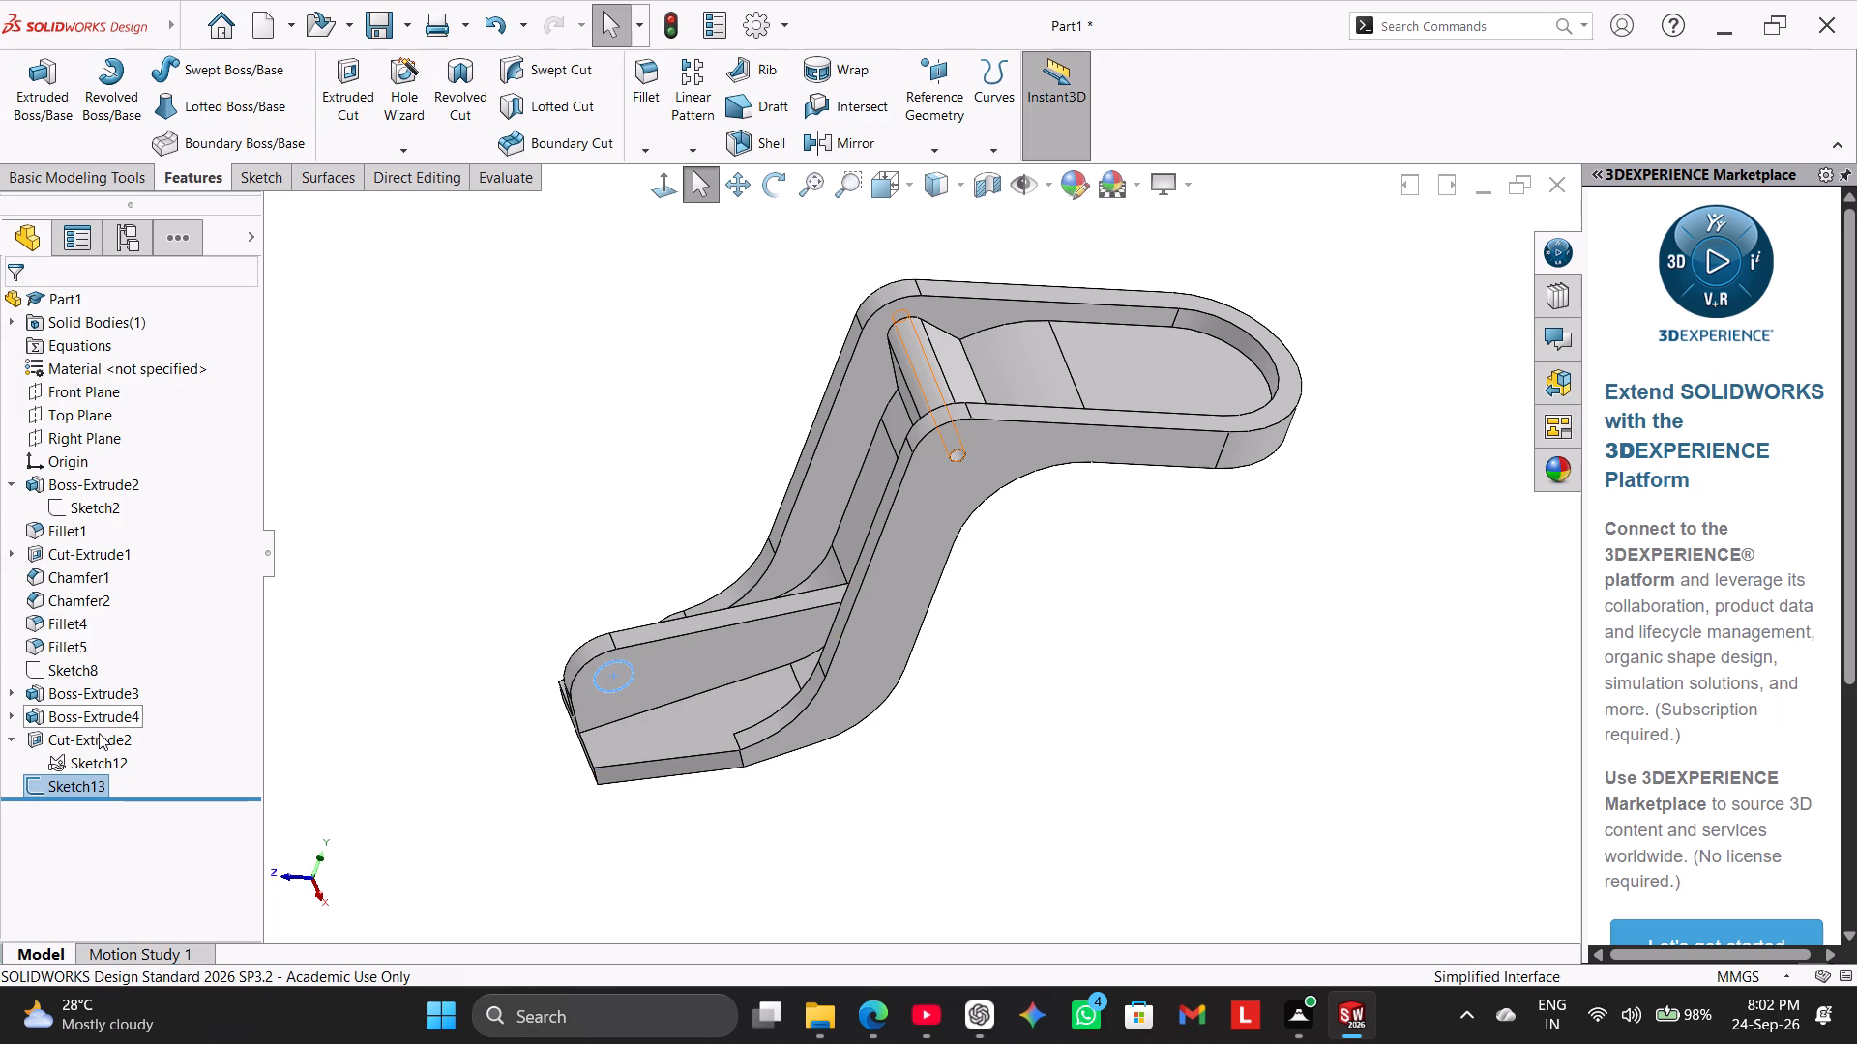
# Open the wedge boss sketch (Sketch12) under Cut-Extrude2 for editing.
pyautogui.rightClick(108, 748)
pyautogui.rightClick(99, 755)
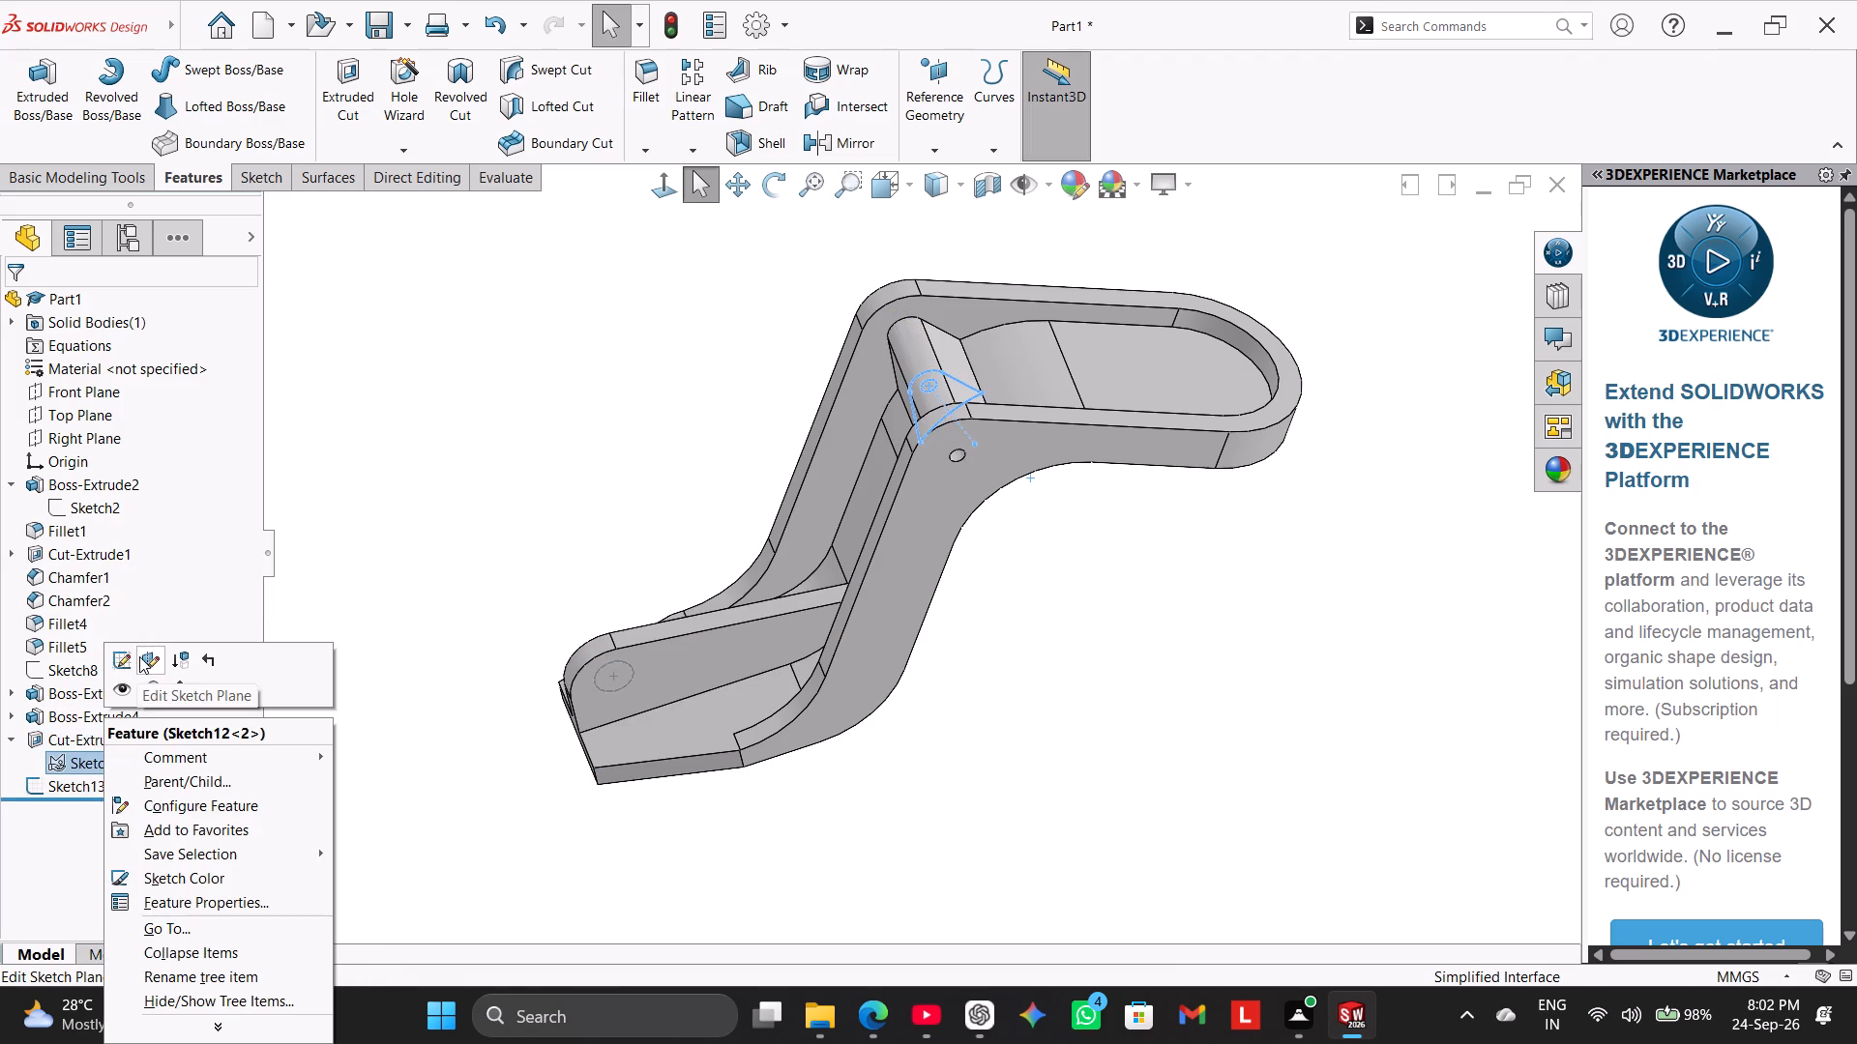
pyautogui.click(124, 662)
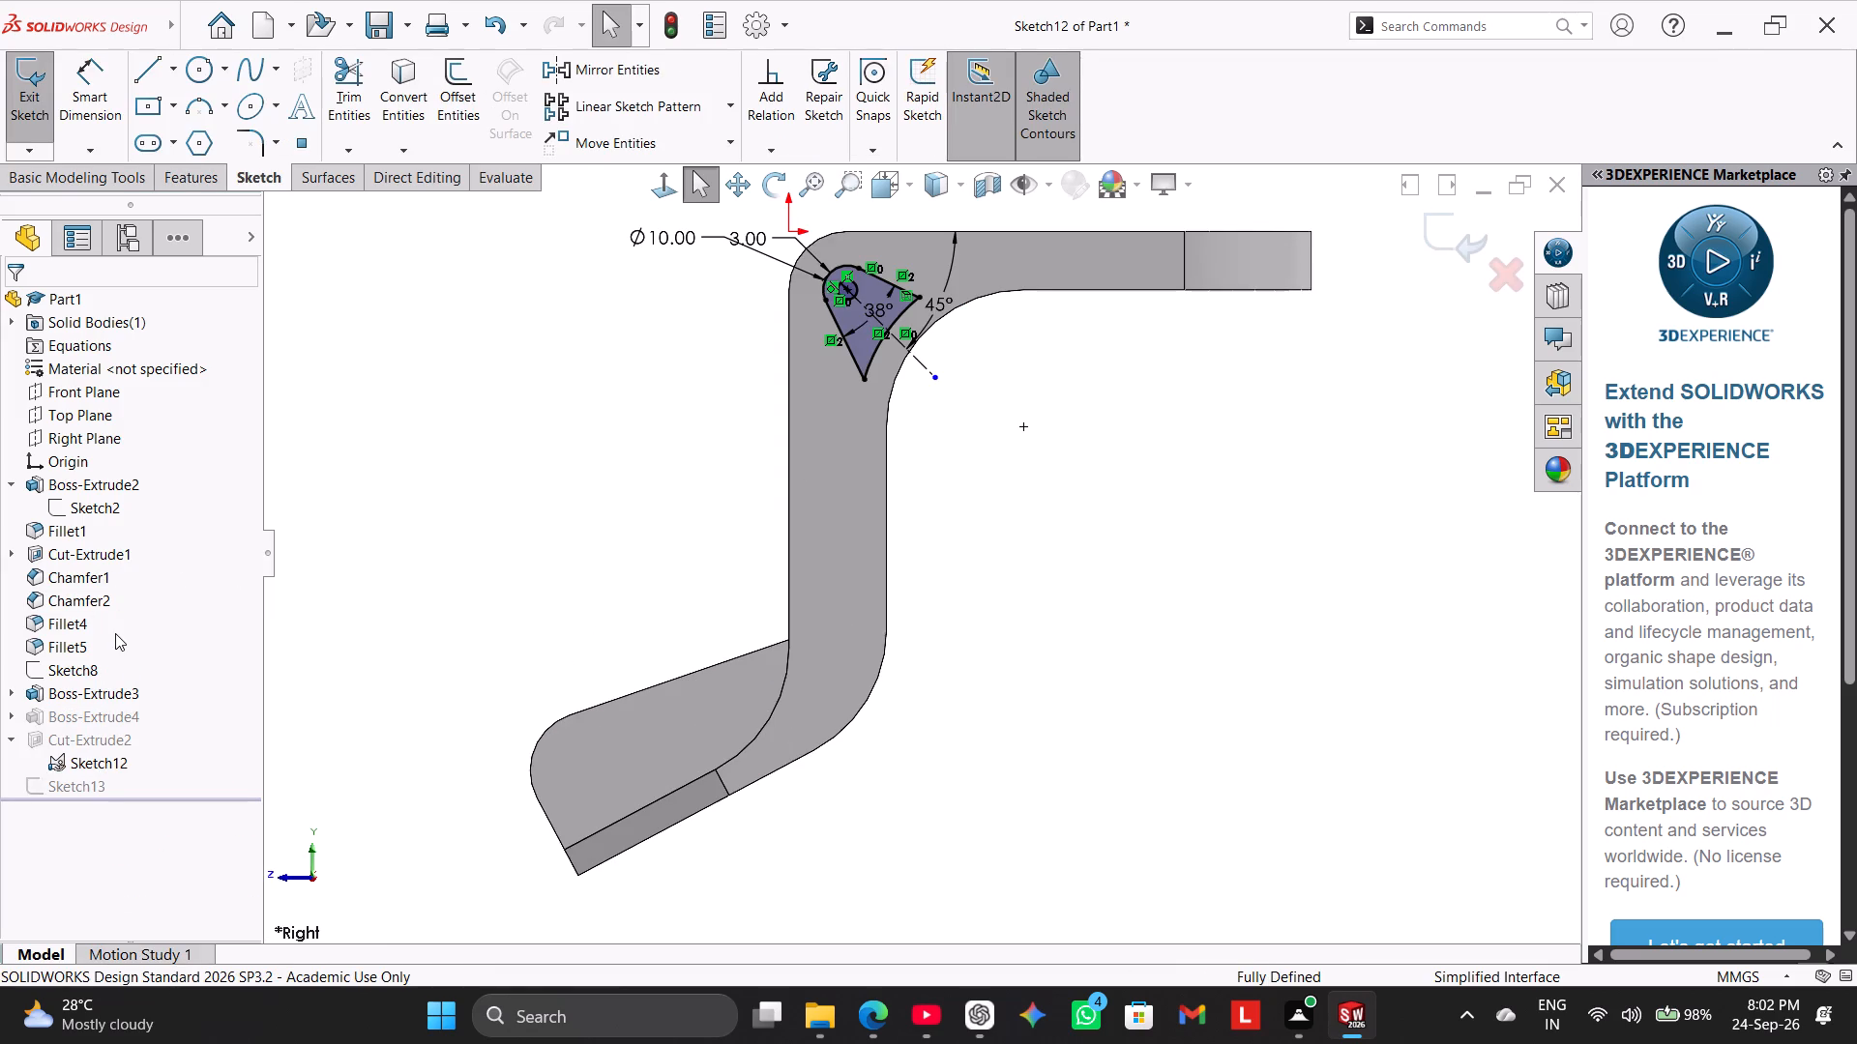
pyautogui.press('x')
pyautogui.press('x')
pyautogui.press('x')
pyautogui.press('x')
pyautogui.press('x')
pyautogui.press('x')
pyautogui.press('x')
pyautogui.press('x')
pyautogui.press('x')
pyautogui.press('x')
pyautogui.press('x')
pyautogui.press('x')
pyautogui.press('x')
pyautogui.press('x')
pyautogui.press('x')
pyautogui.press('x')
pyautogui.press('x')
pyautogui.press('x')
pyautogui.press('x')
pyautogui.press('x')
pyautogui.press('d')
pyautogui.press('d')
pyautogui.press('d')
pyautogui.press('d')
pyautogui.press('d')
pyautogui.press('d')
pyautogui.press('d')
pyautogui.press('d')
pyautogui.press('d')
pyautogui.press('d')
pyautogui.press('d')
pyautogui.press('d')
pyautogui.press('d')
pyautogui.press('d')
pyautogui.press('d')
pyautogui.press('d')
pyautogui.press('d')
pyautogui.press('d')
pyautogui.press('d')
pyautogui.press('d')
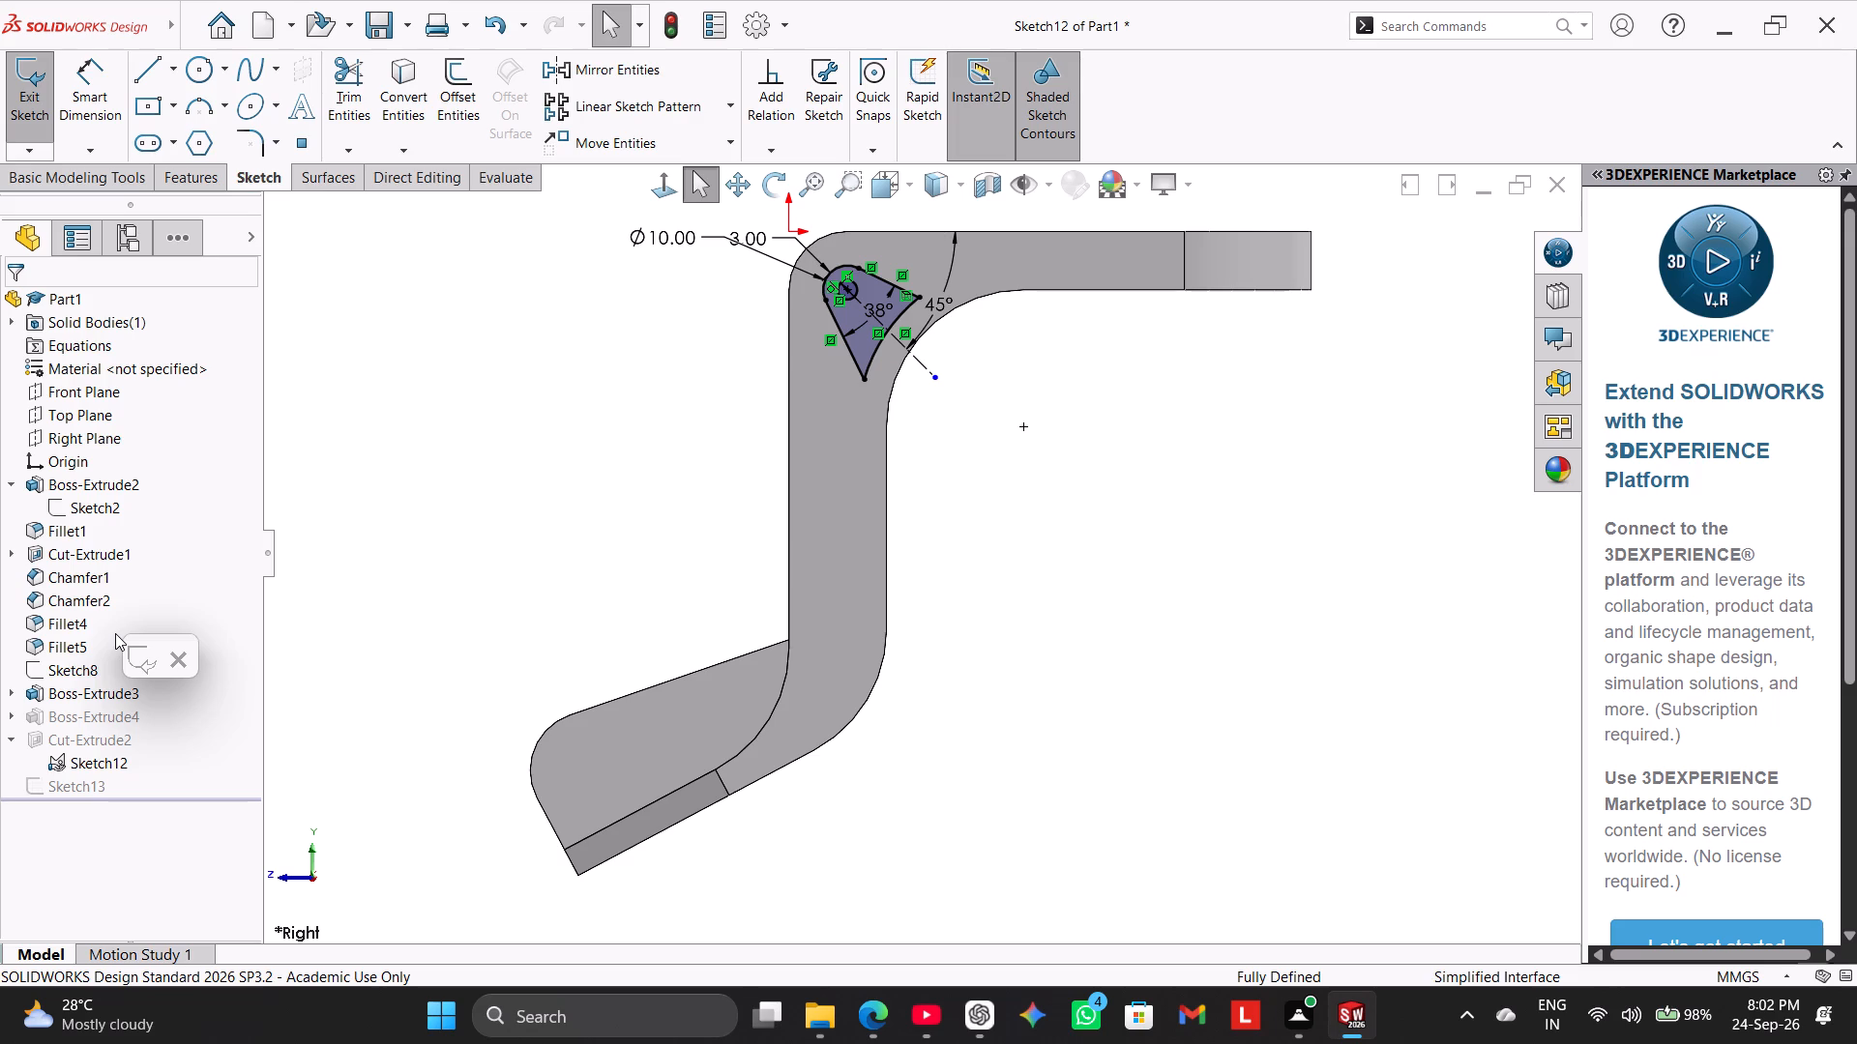
# Examine the wedge profile's dimensions around its rounded end and inner circle, and exit Sketch12.
pyautogui.scroll(-4, 938, 258)
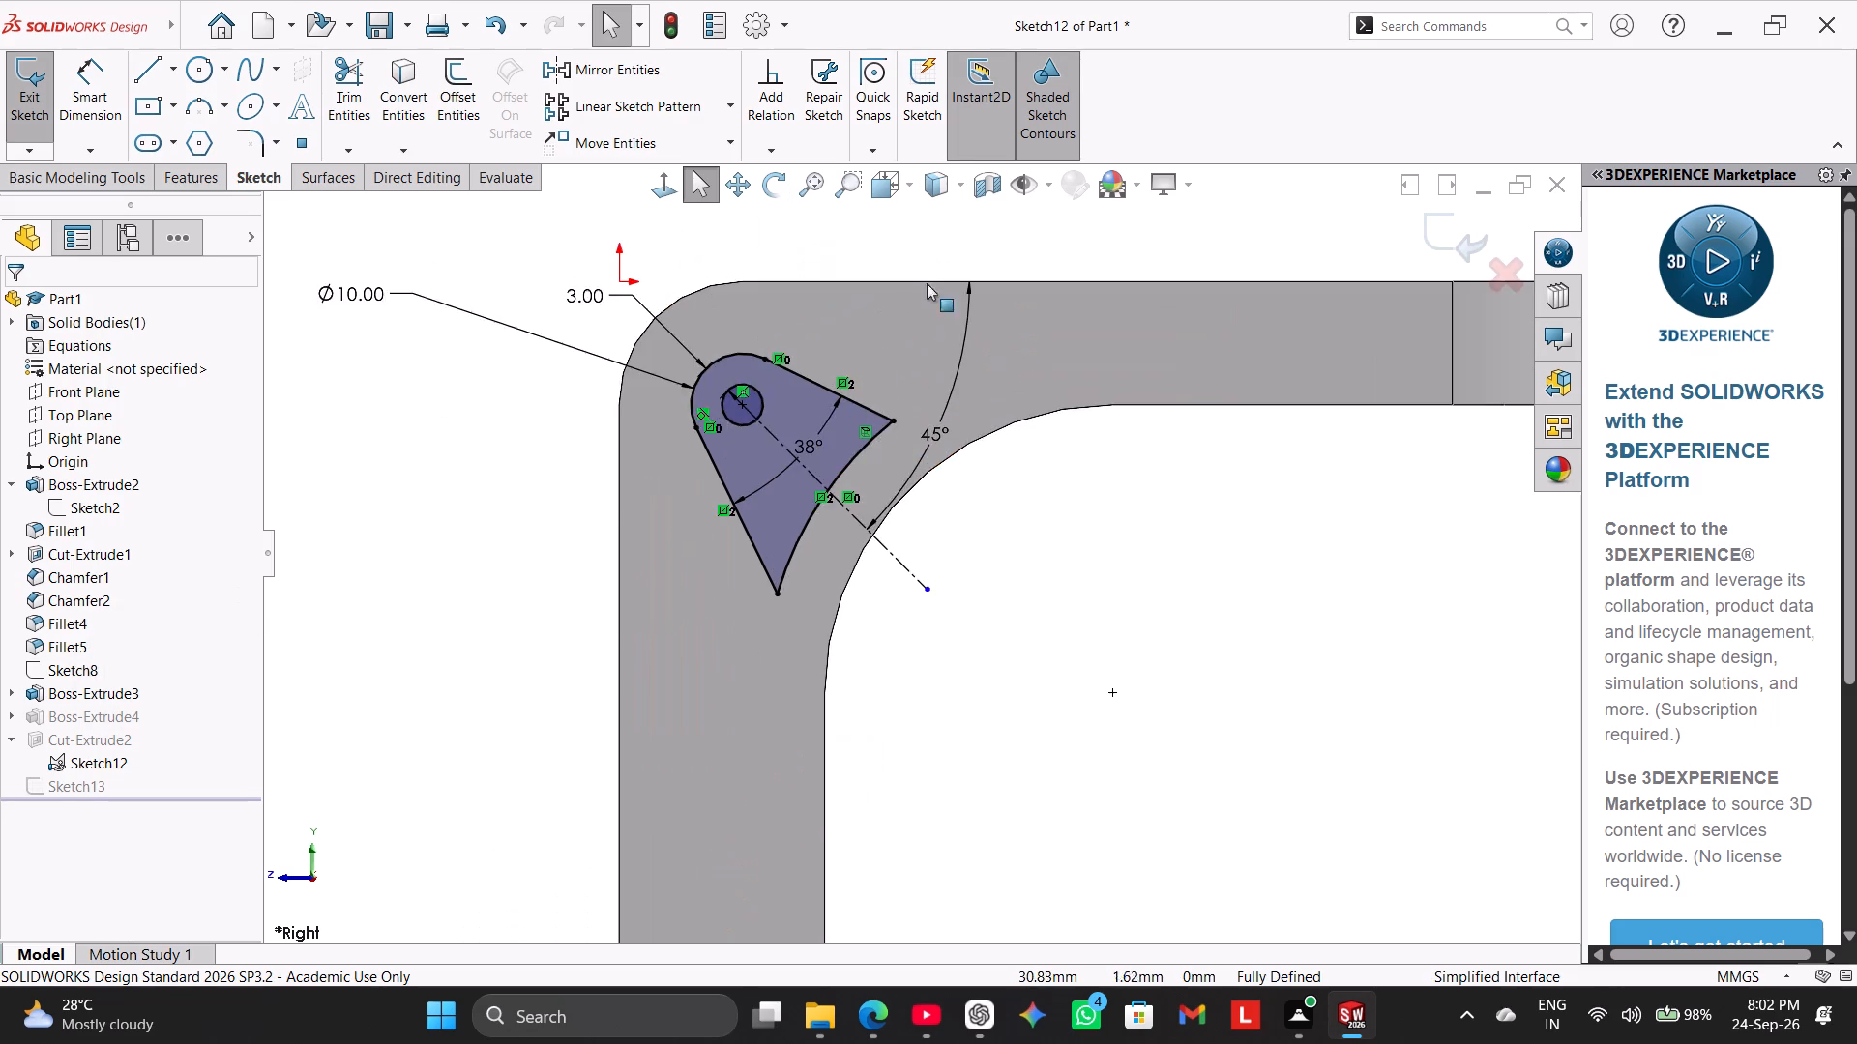
pyautogui.scroll(-1, 903, 312)
pyautogui.scroll(-3, 780, 443)
pyautogui.scroll(2, 732, 399)
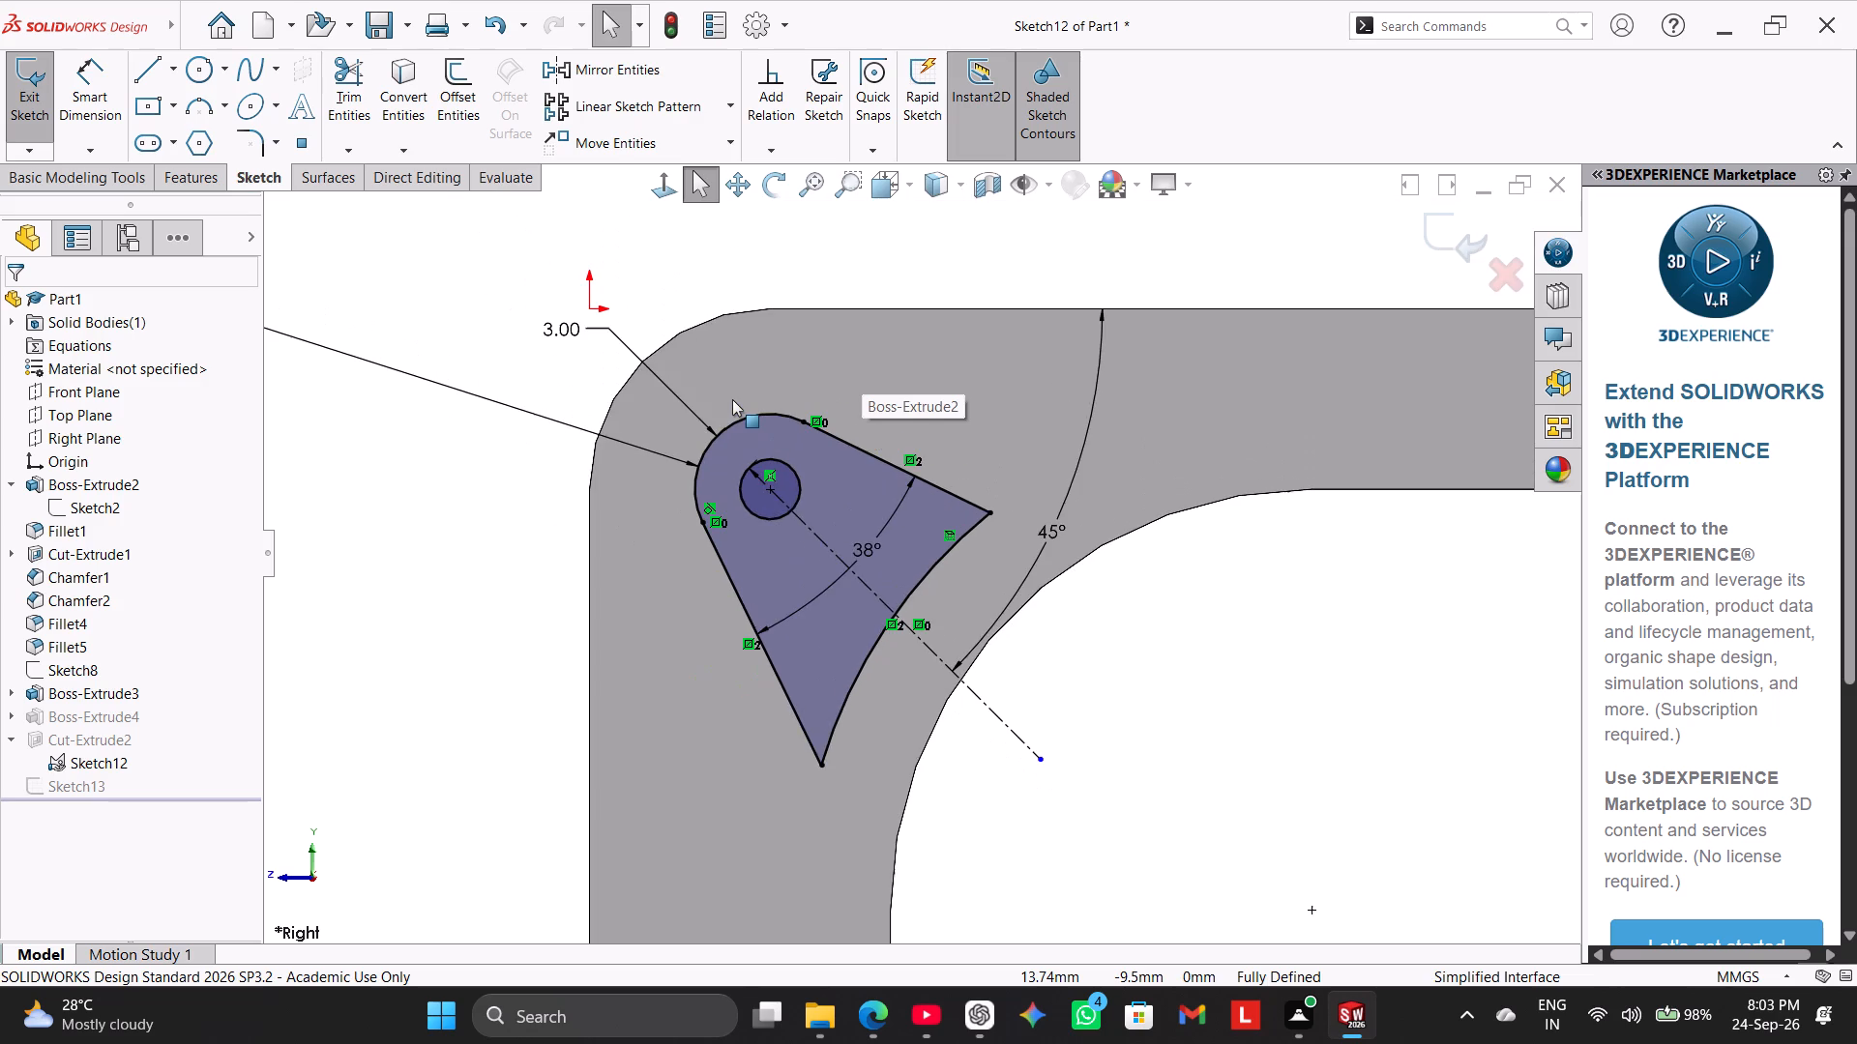
pyautogui.scroll(2, 732, 399)
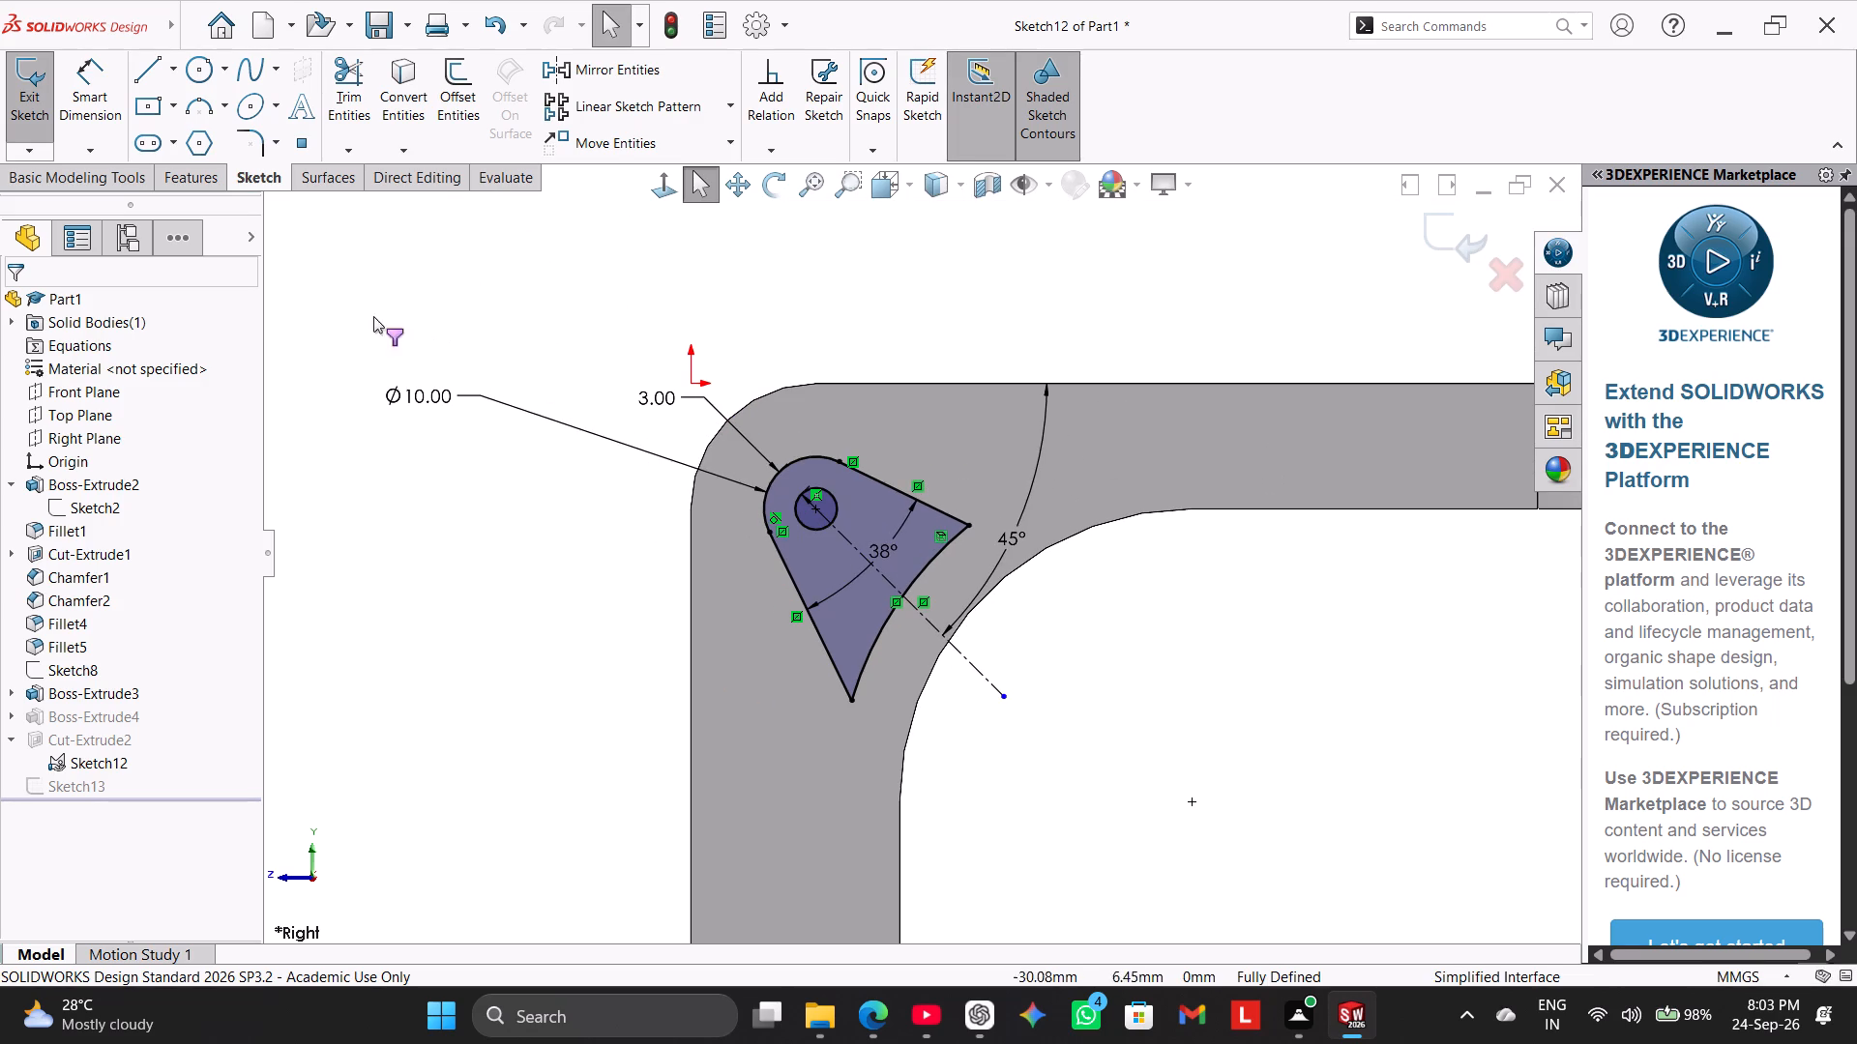
pyautogui.rightClick(661, 389)
pyautogui.click(586, 341)
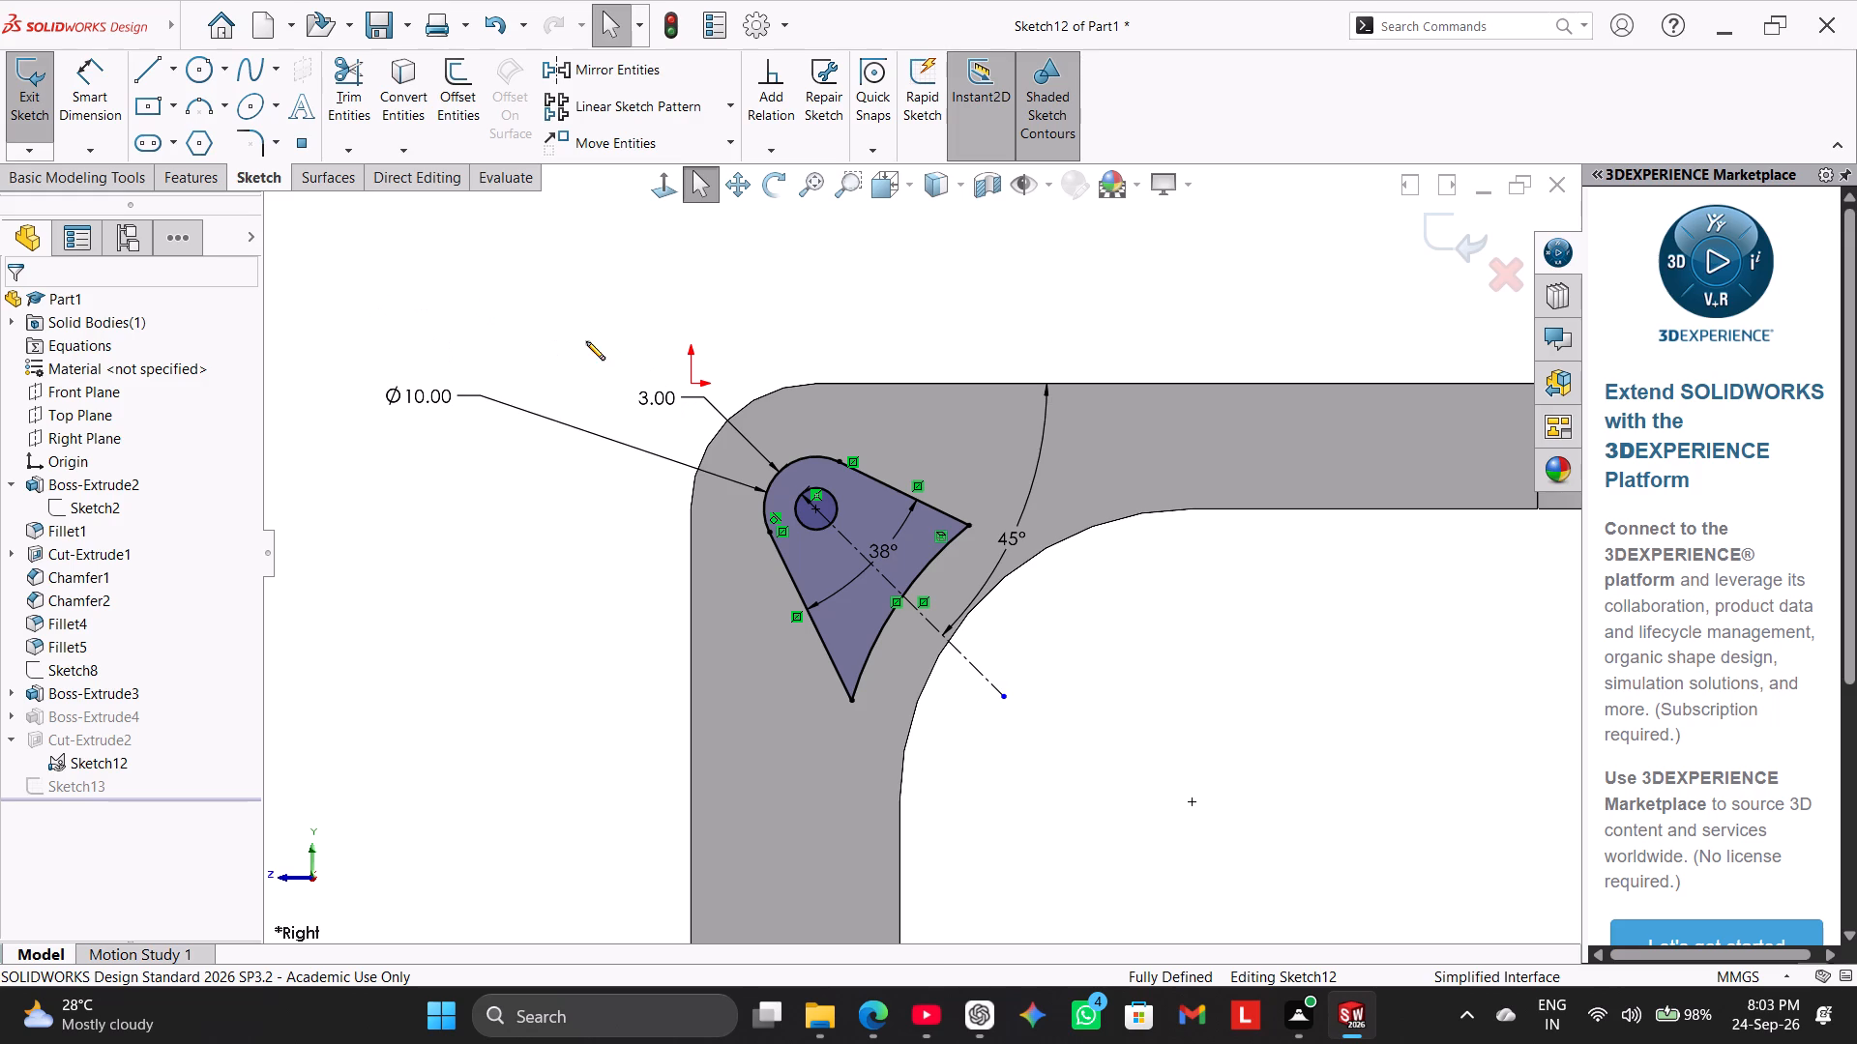
pyautogui.rightClick(652, 397)
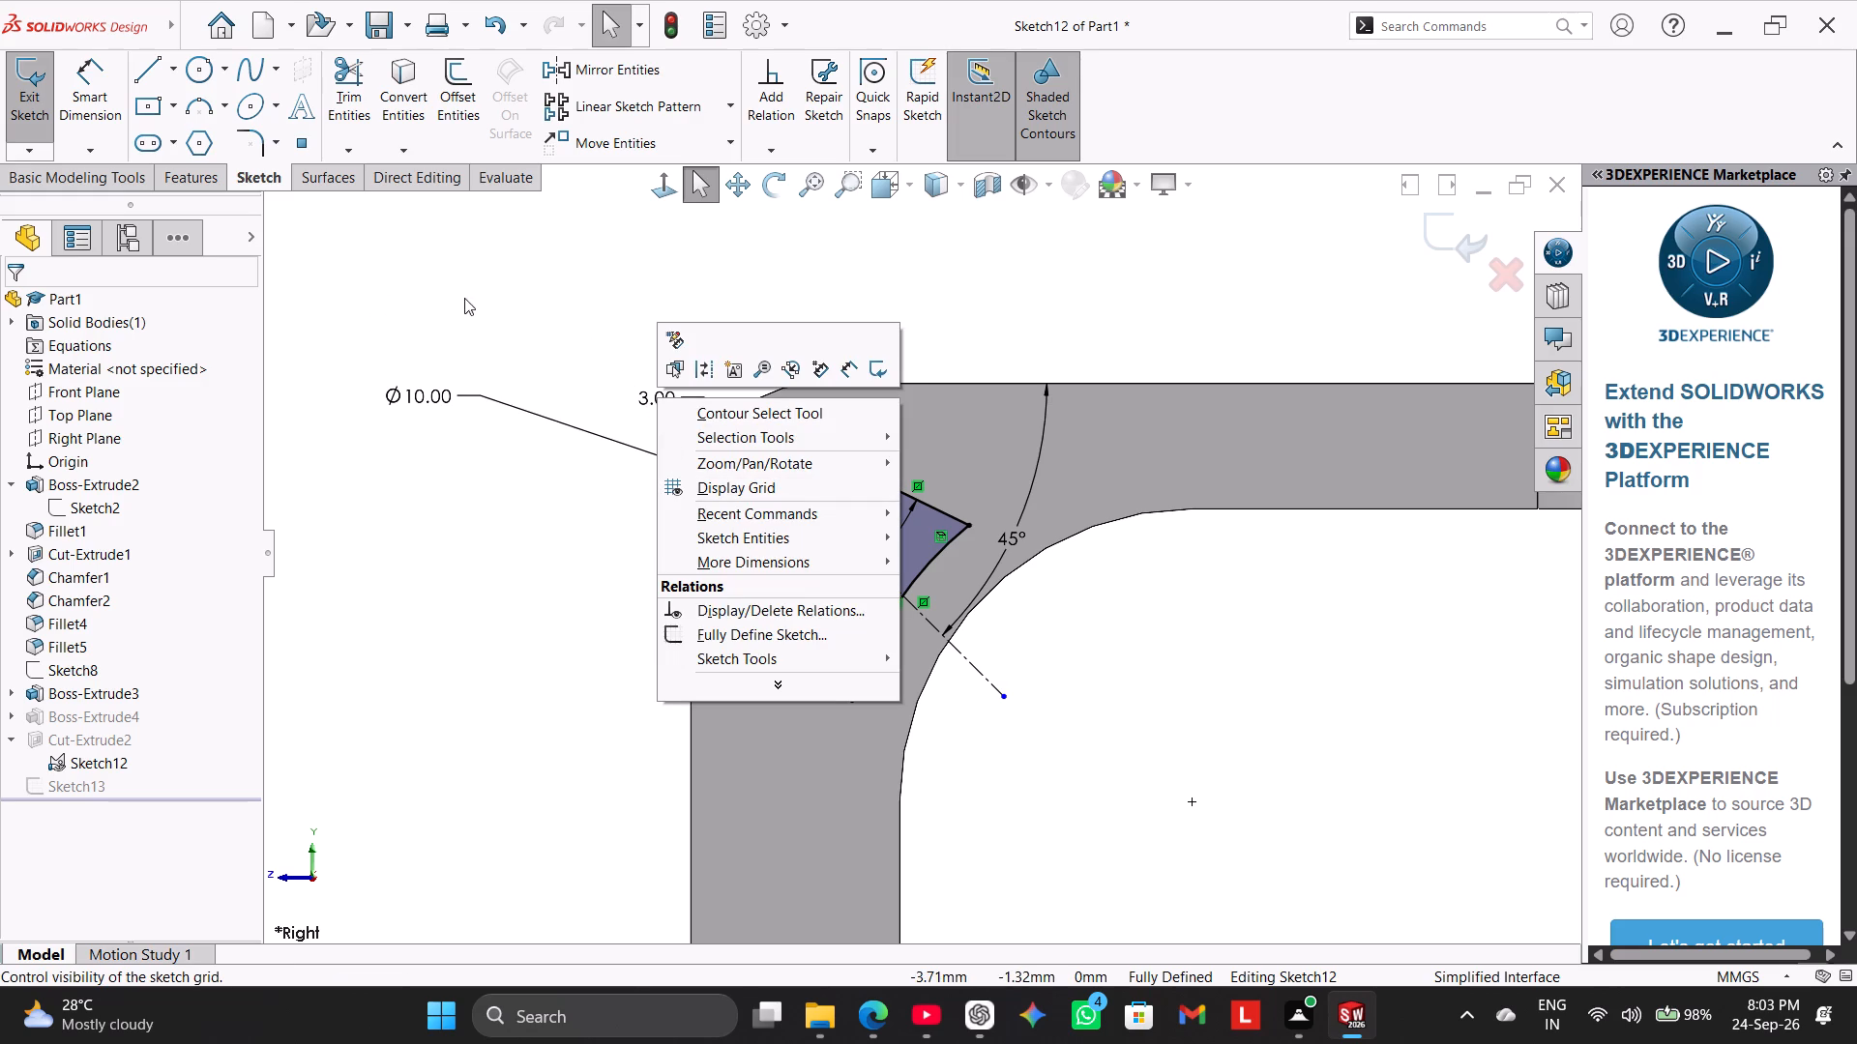
pyautogui.click(32, 92)
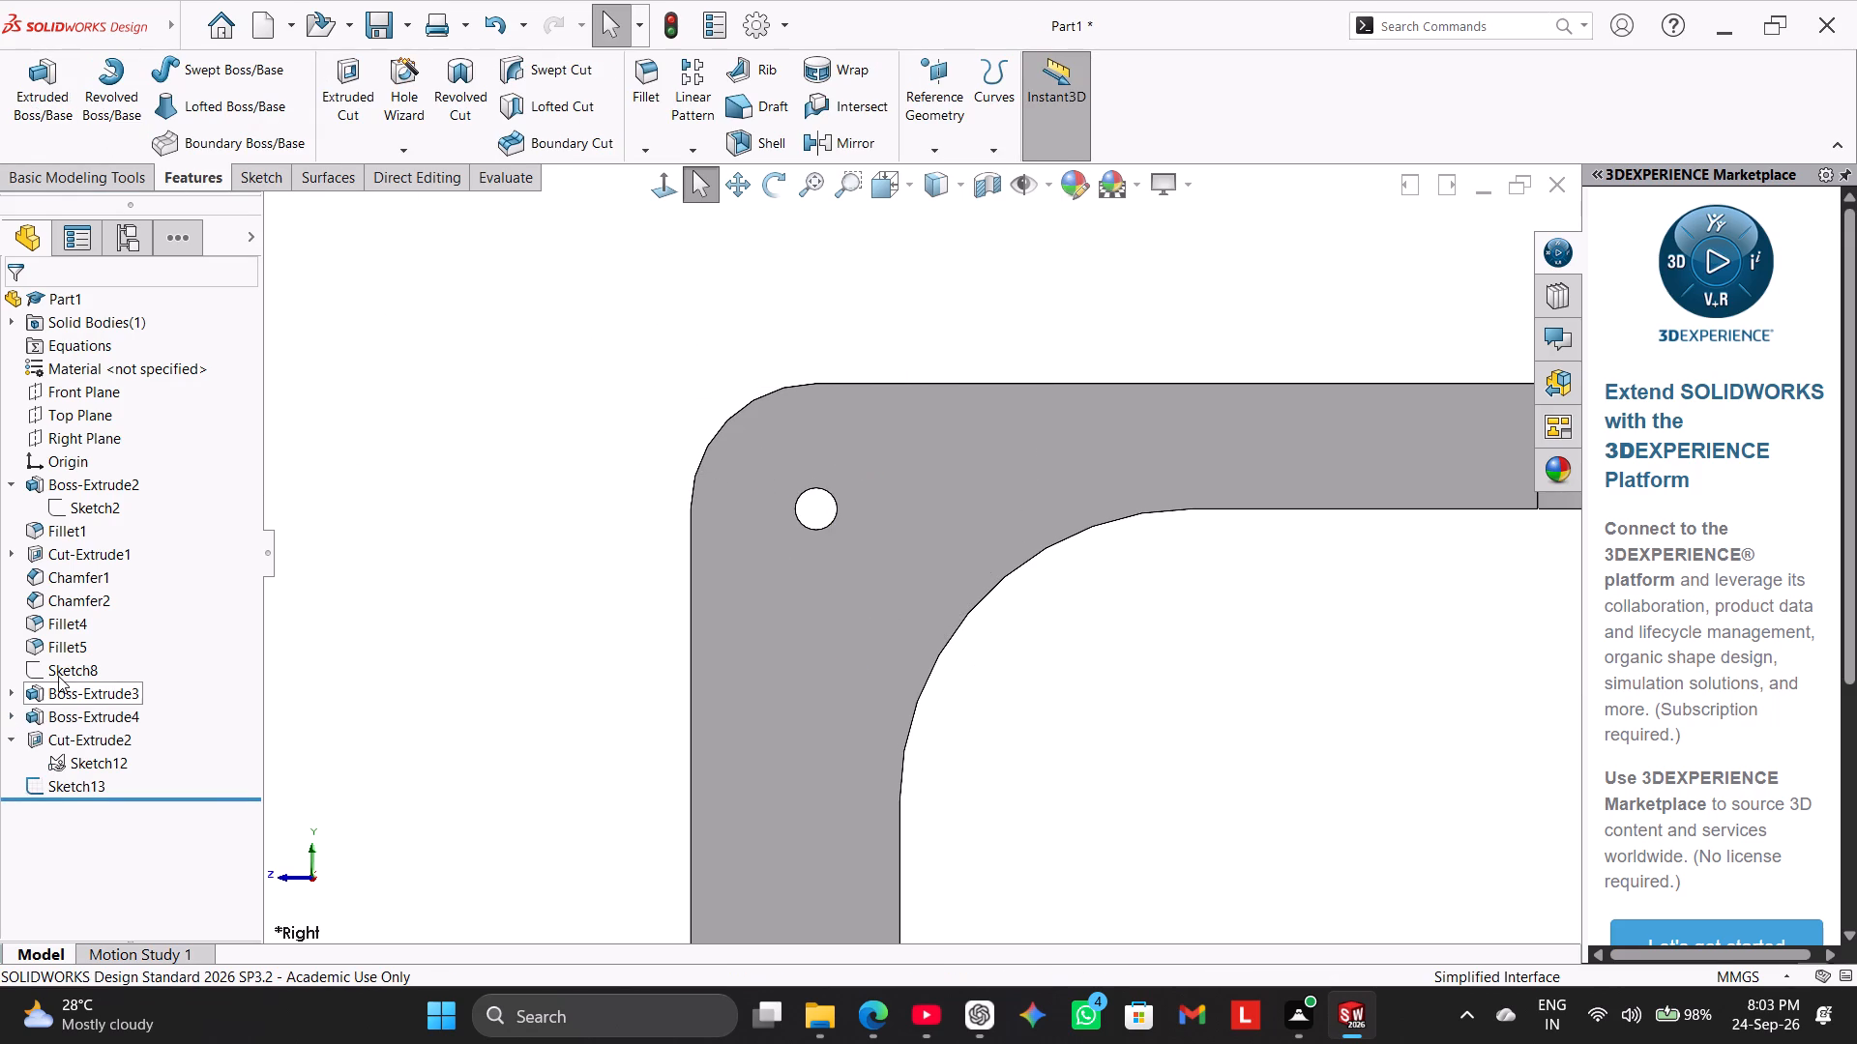
# Edit the wedge boss sketch (Sketch12) again and dimension the diameter of its small inner circle.
pyautogui.rightClick(75, 761)
pyautogui.click(106, 652)
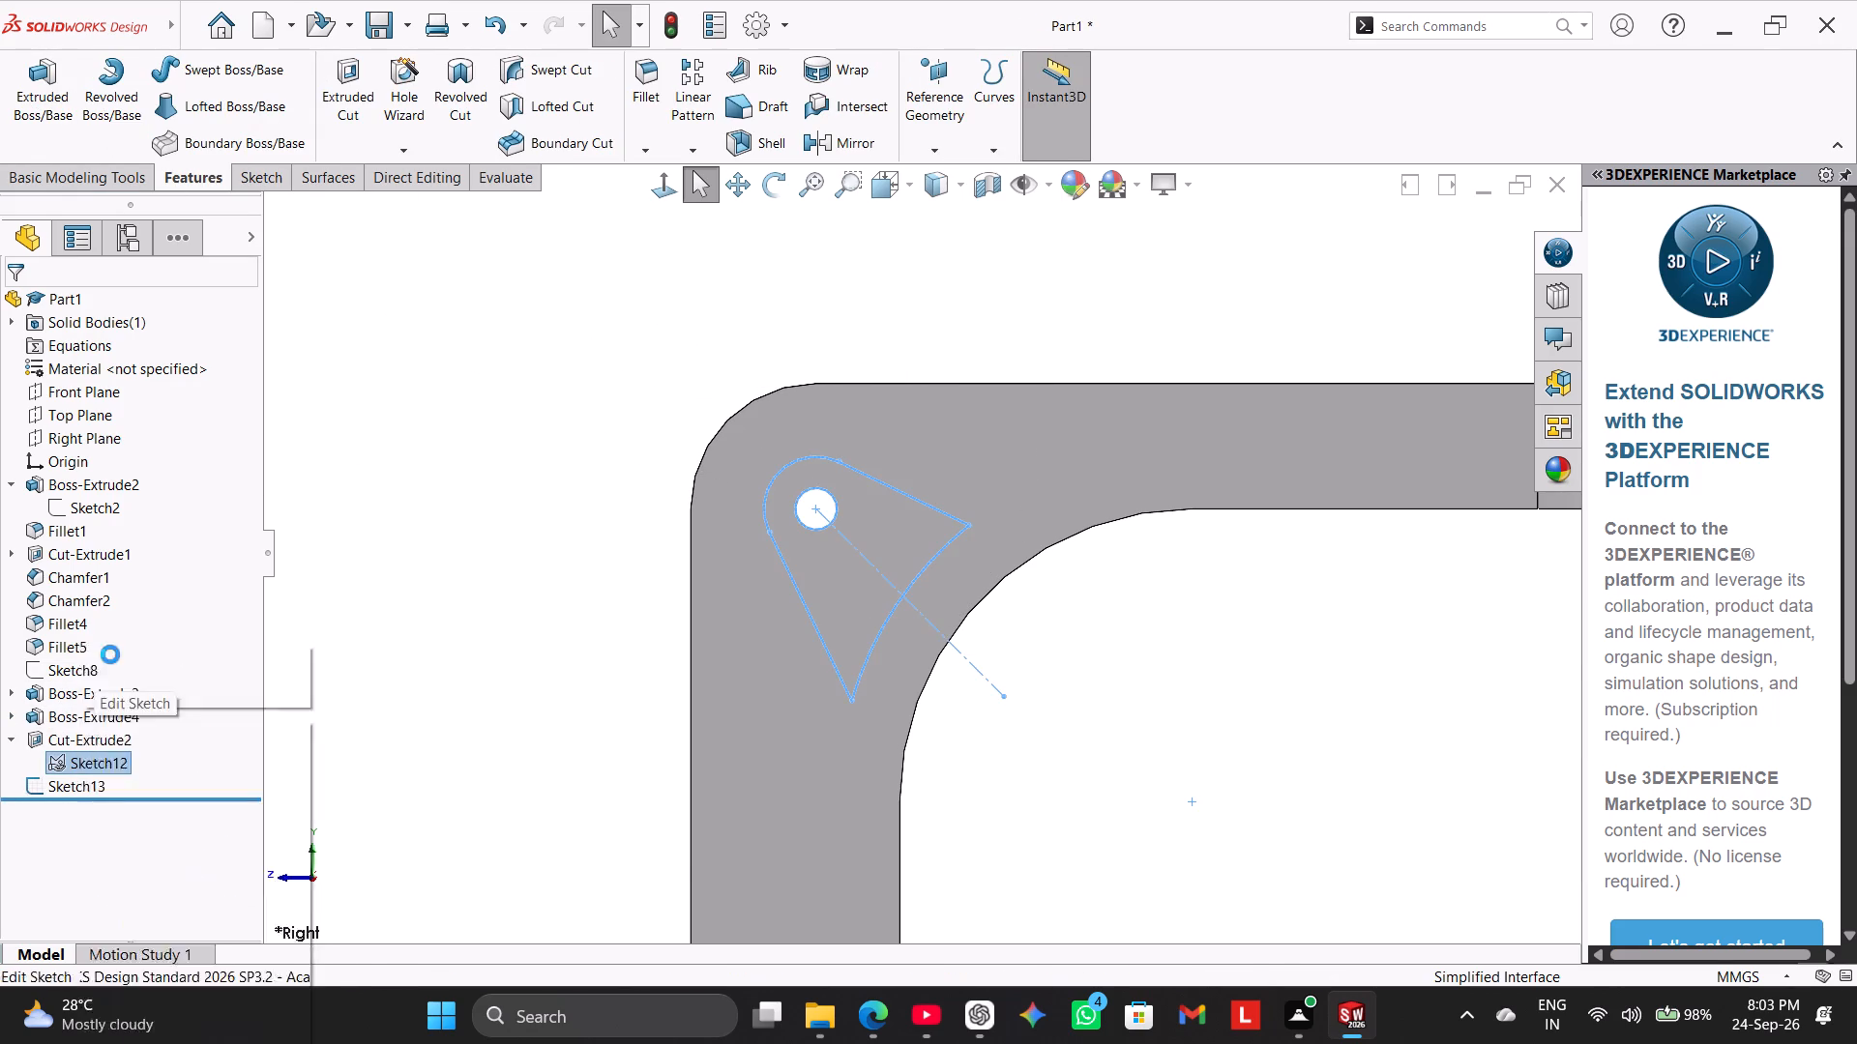
pyautogui.click(722, 188)
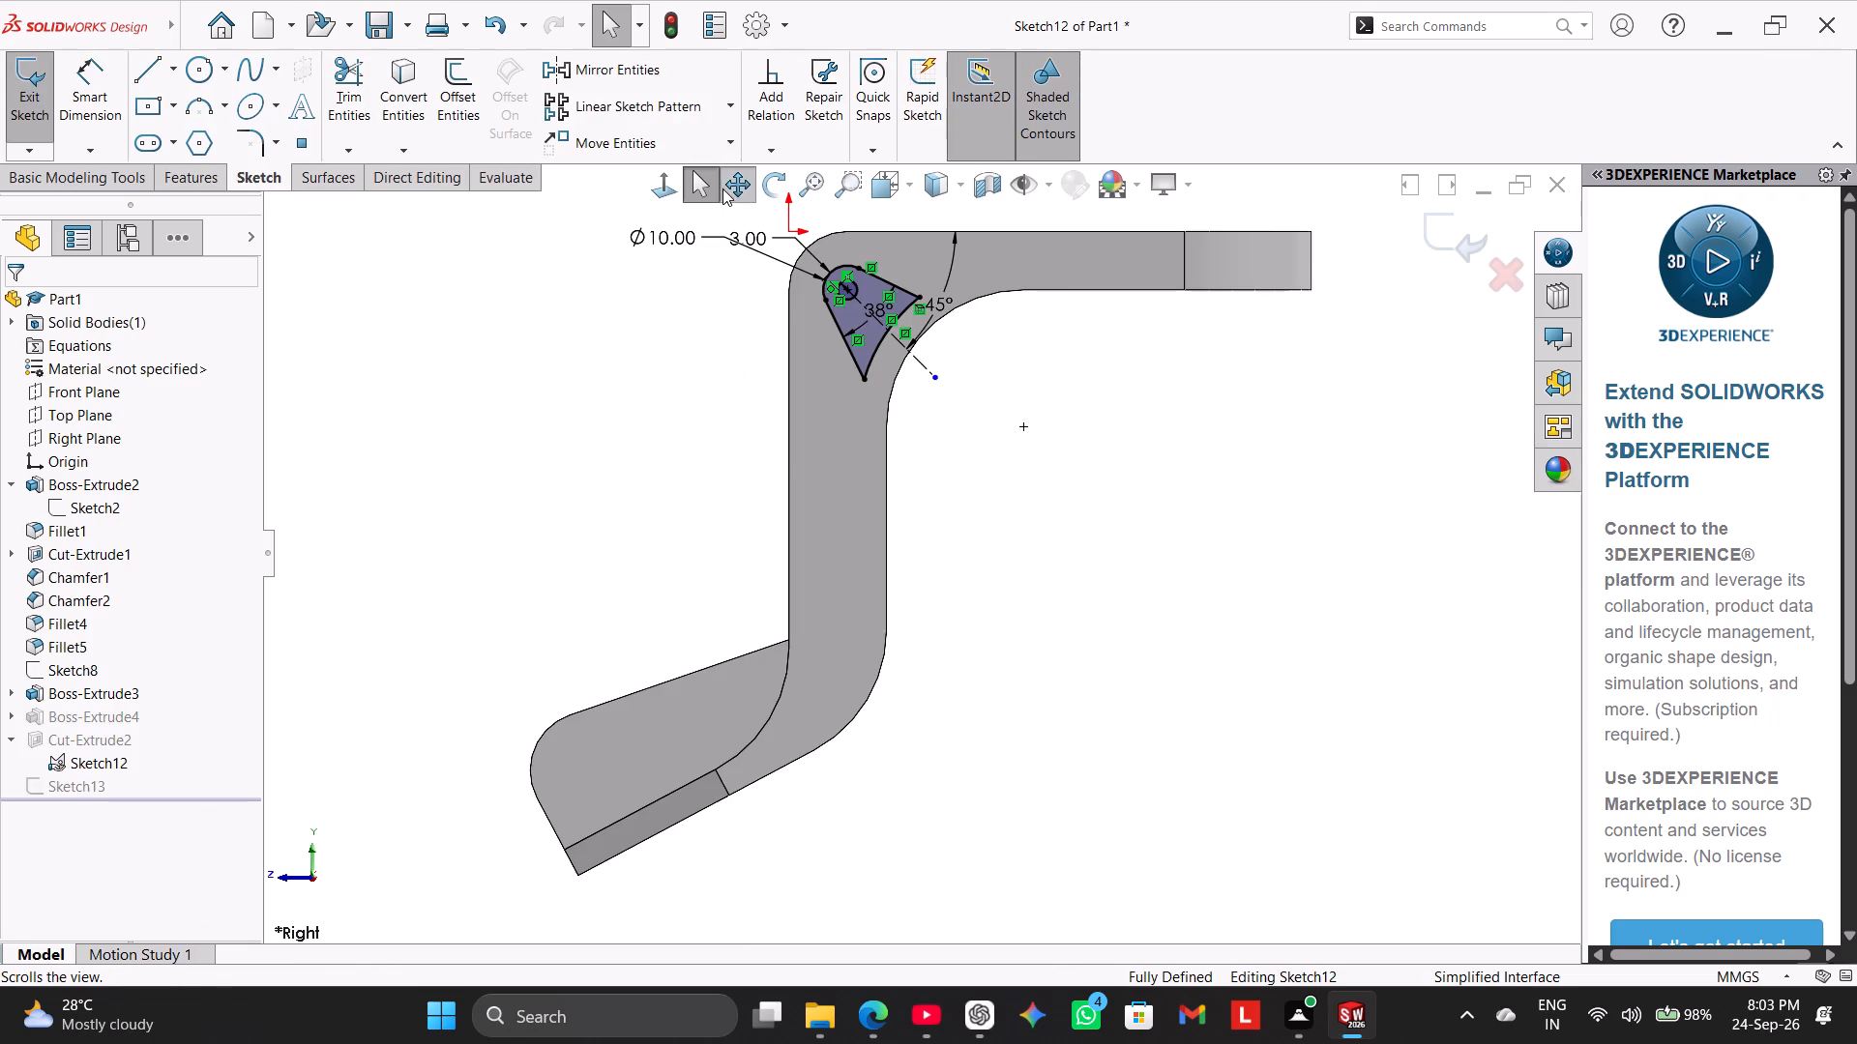
pyautogui.click(709, 188)
pyautogui.scroll(-4, 841, 263)
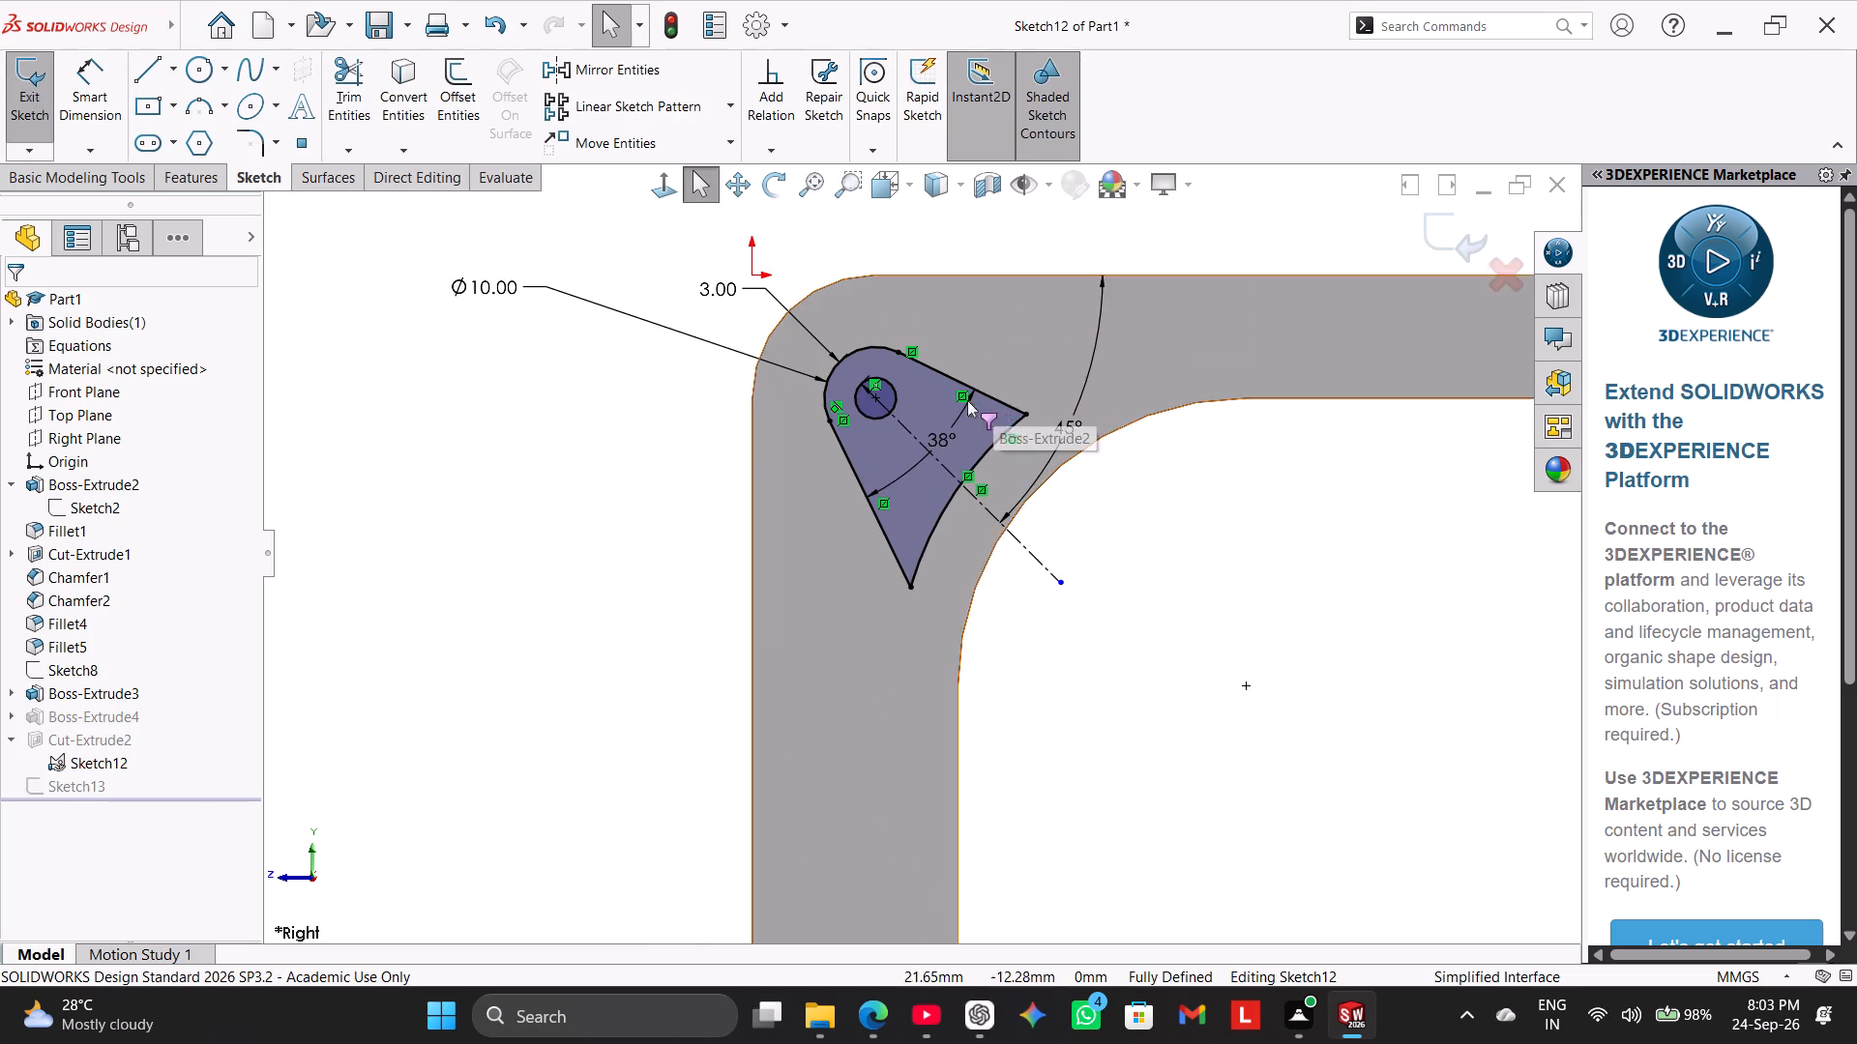
pyautogui.scroll(-2, 953, 398)
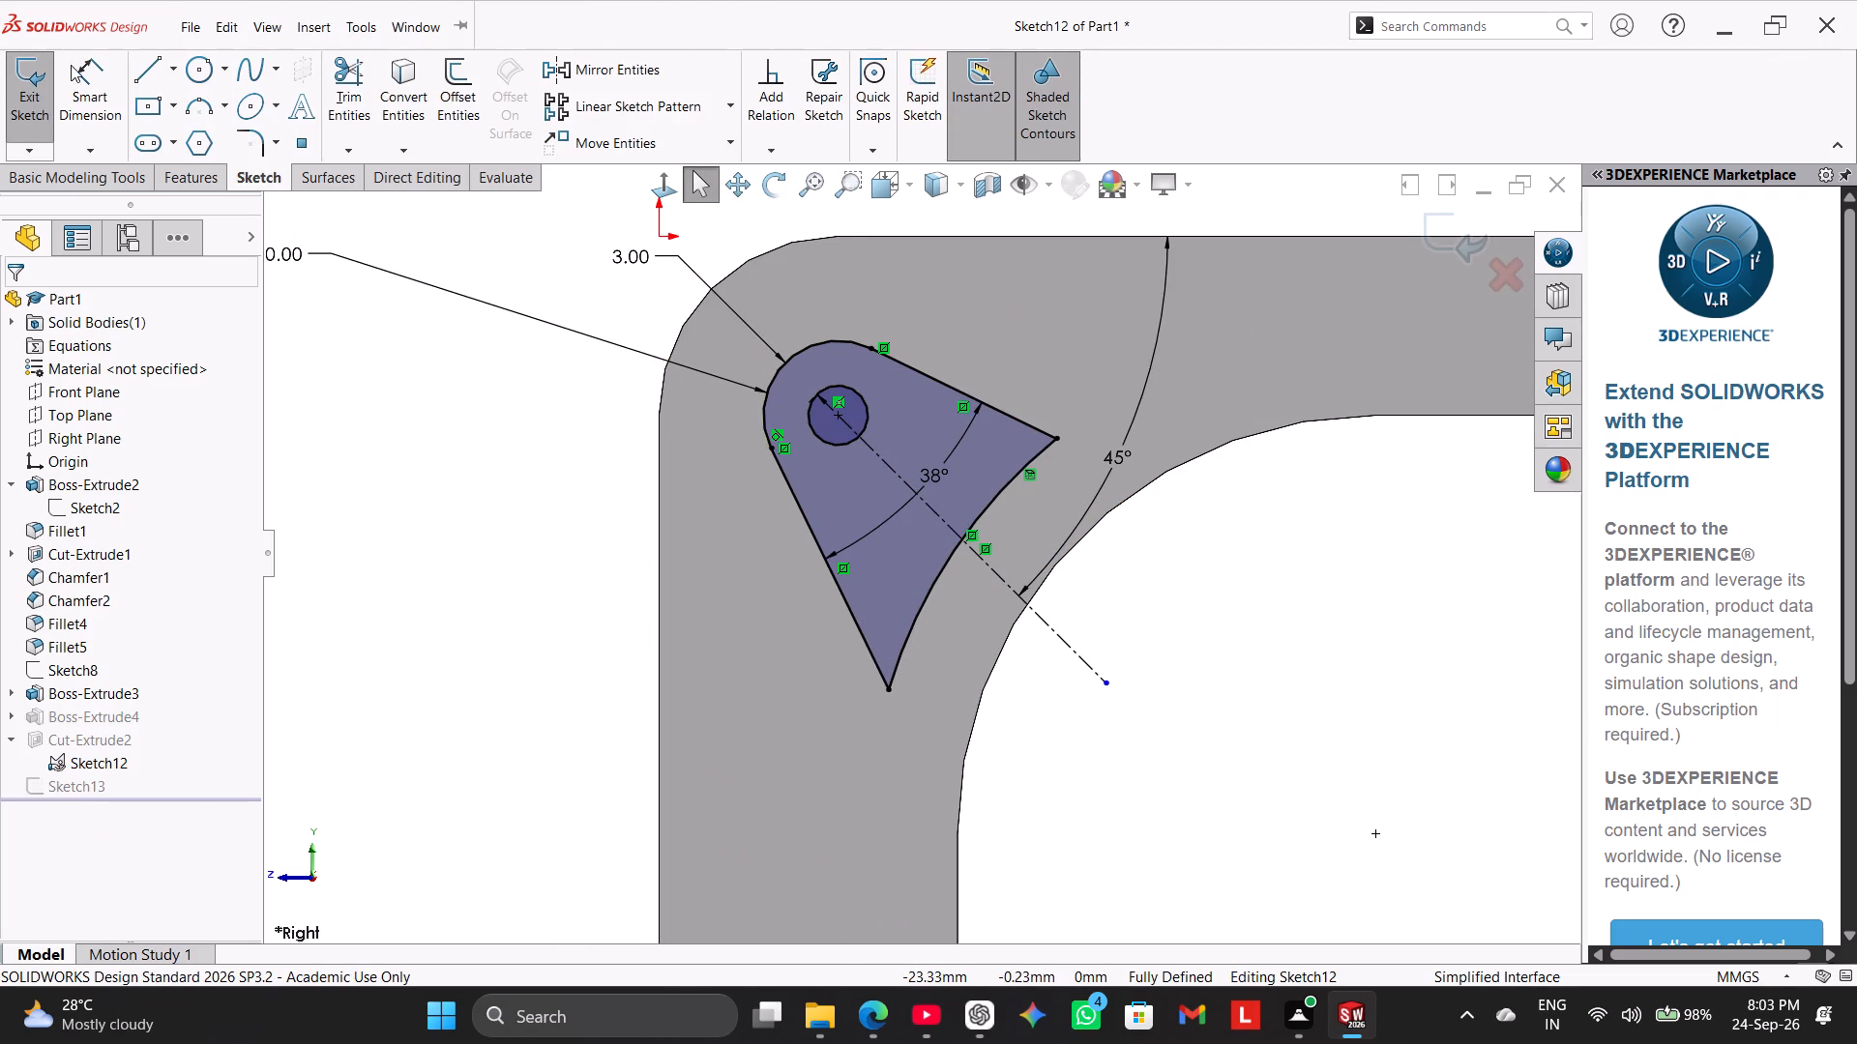
pyautogui.click(86, 82)
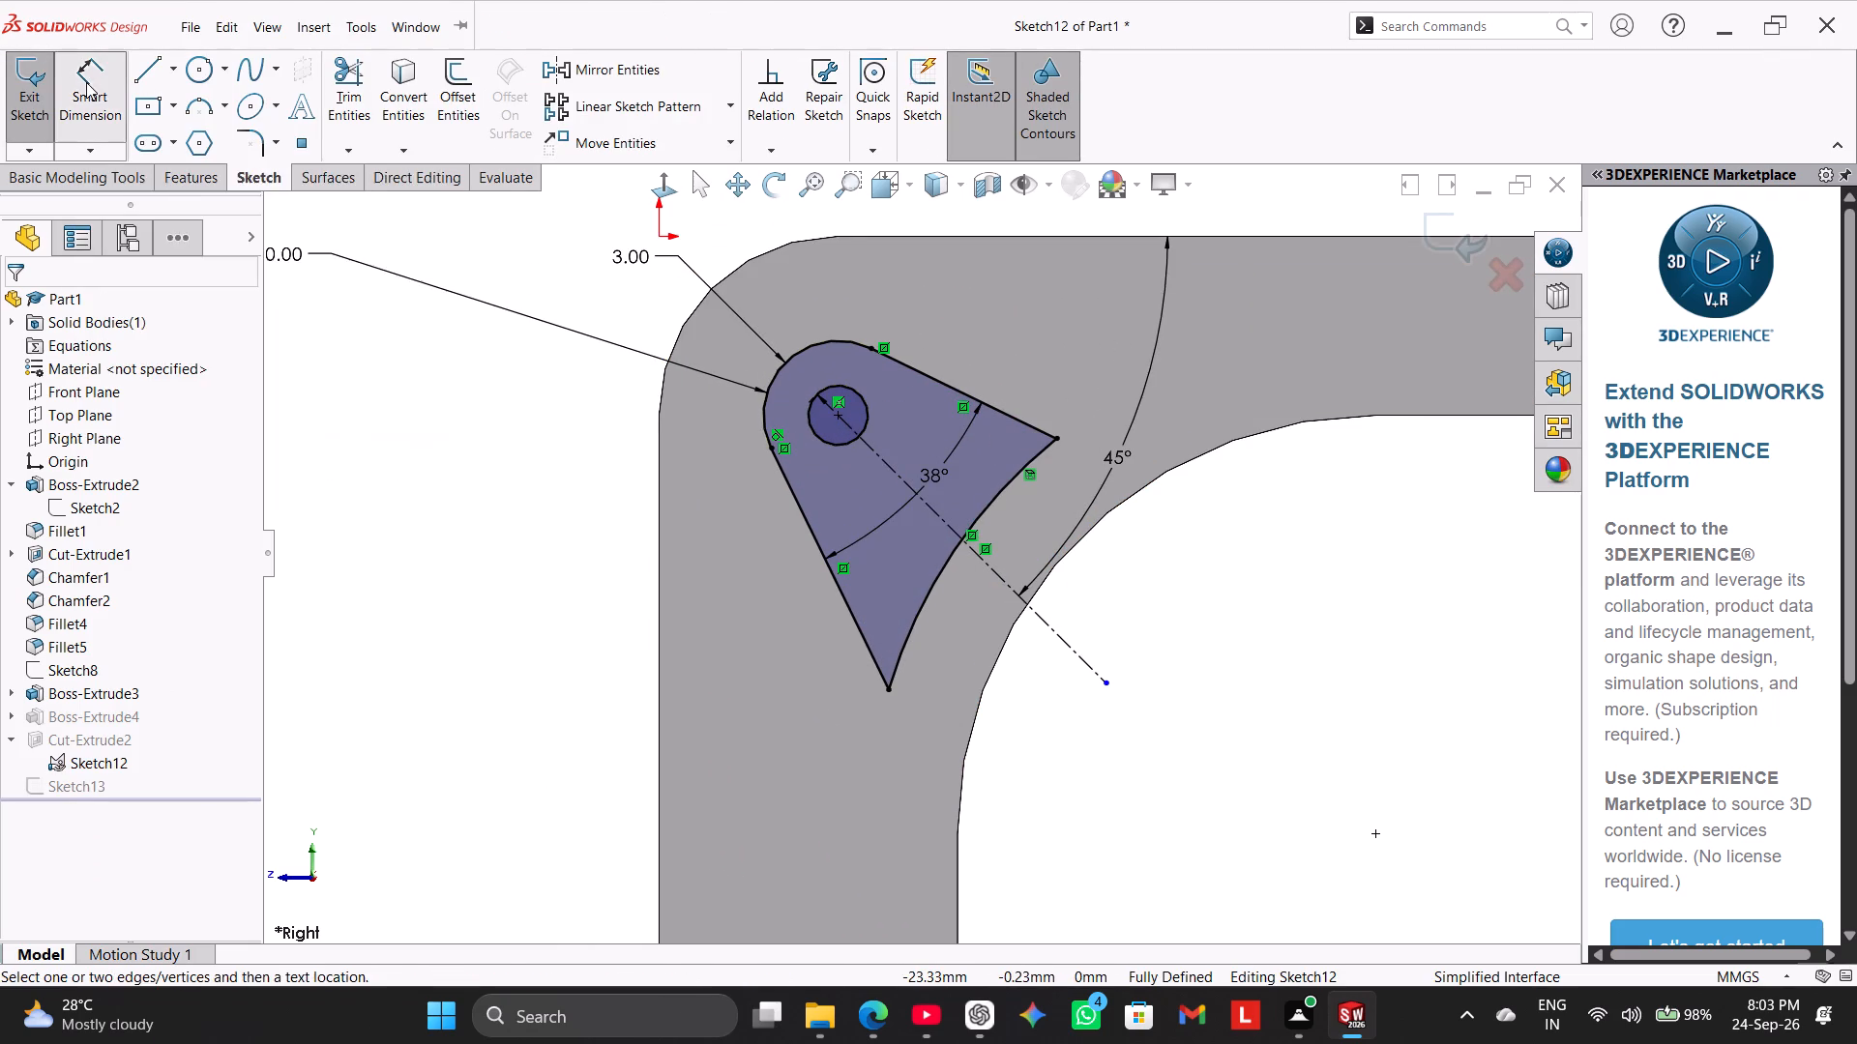
pyautogui.rightClick(626, 259)
pyautogui.click(673, 318)
pyautogui.rightClick(641, 260)
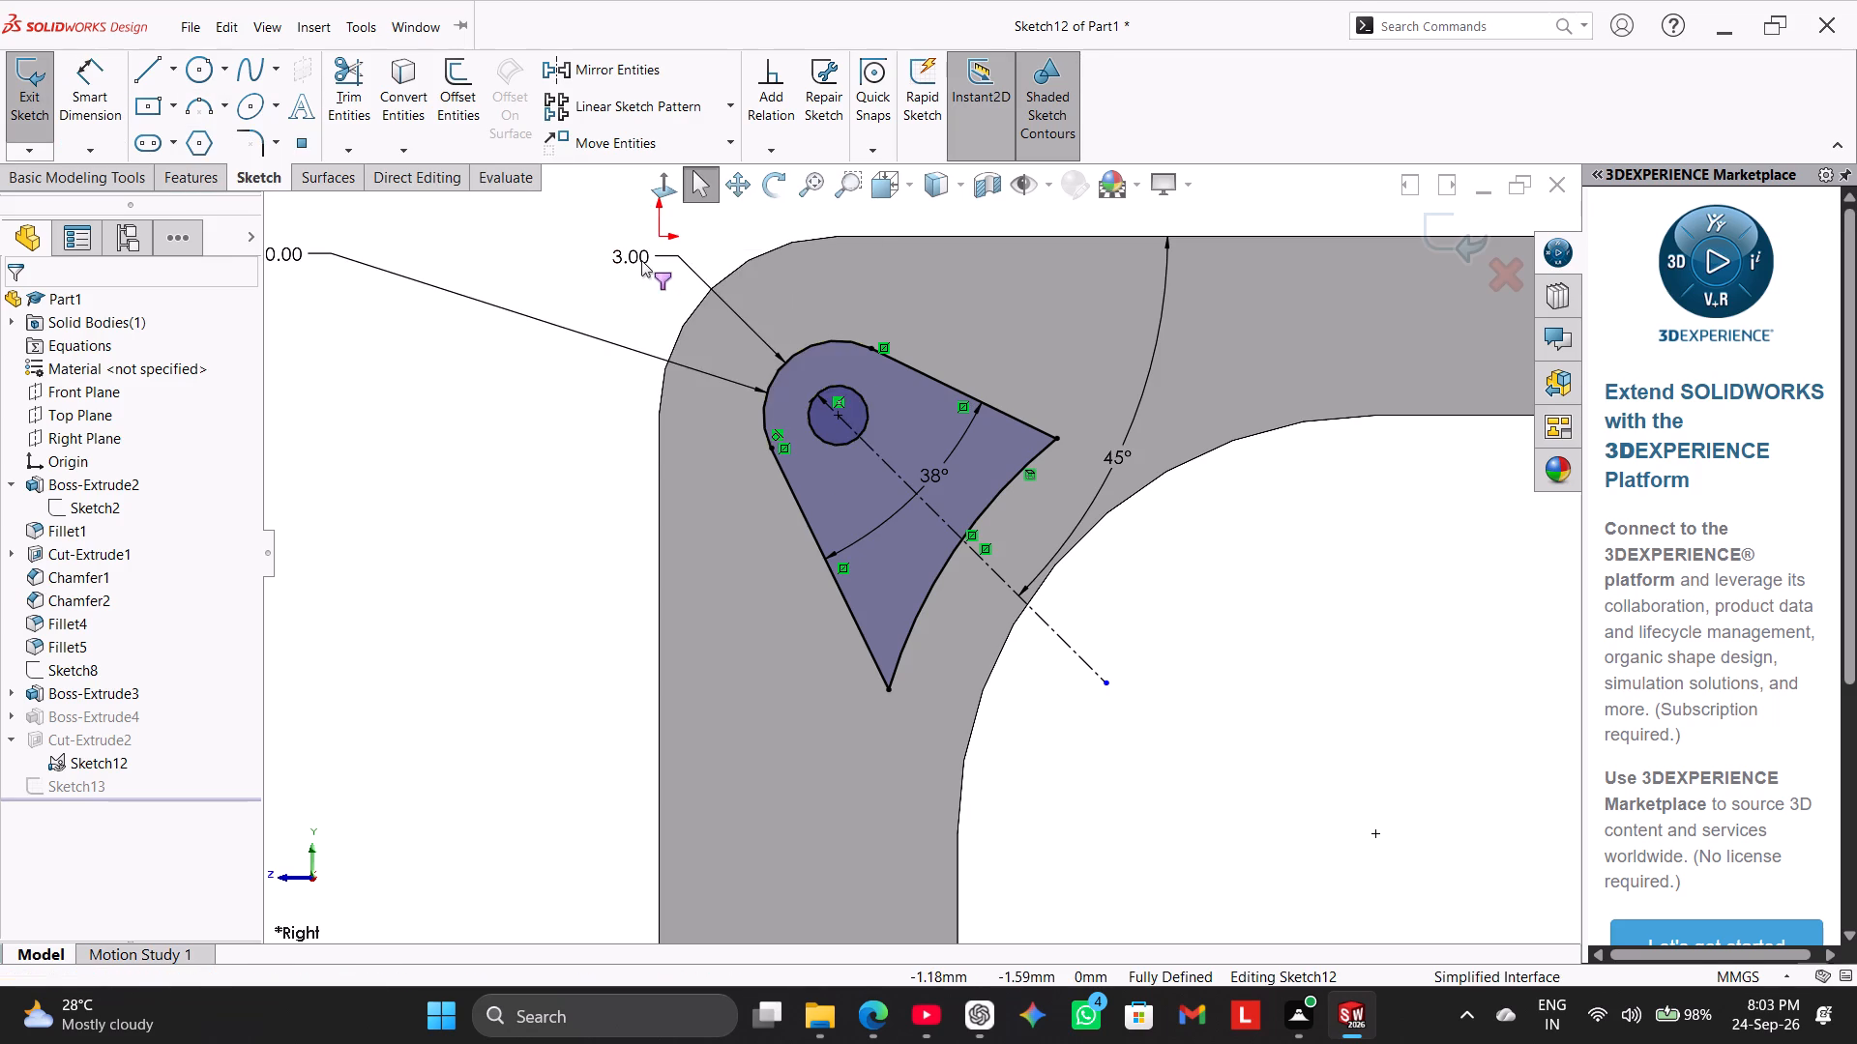
pyautogui.click(572, 435)
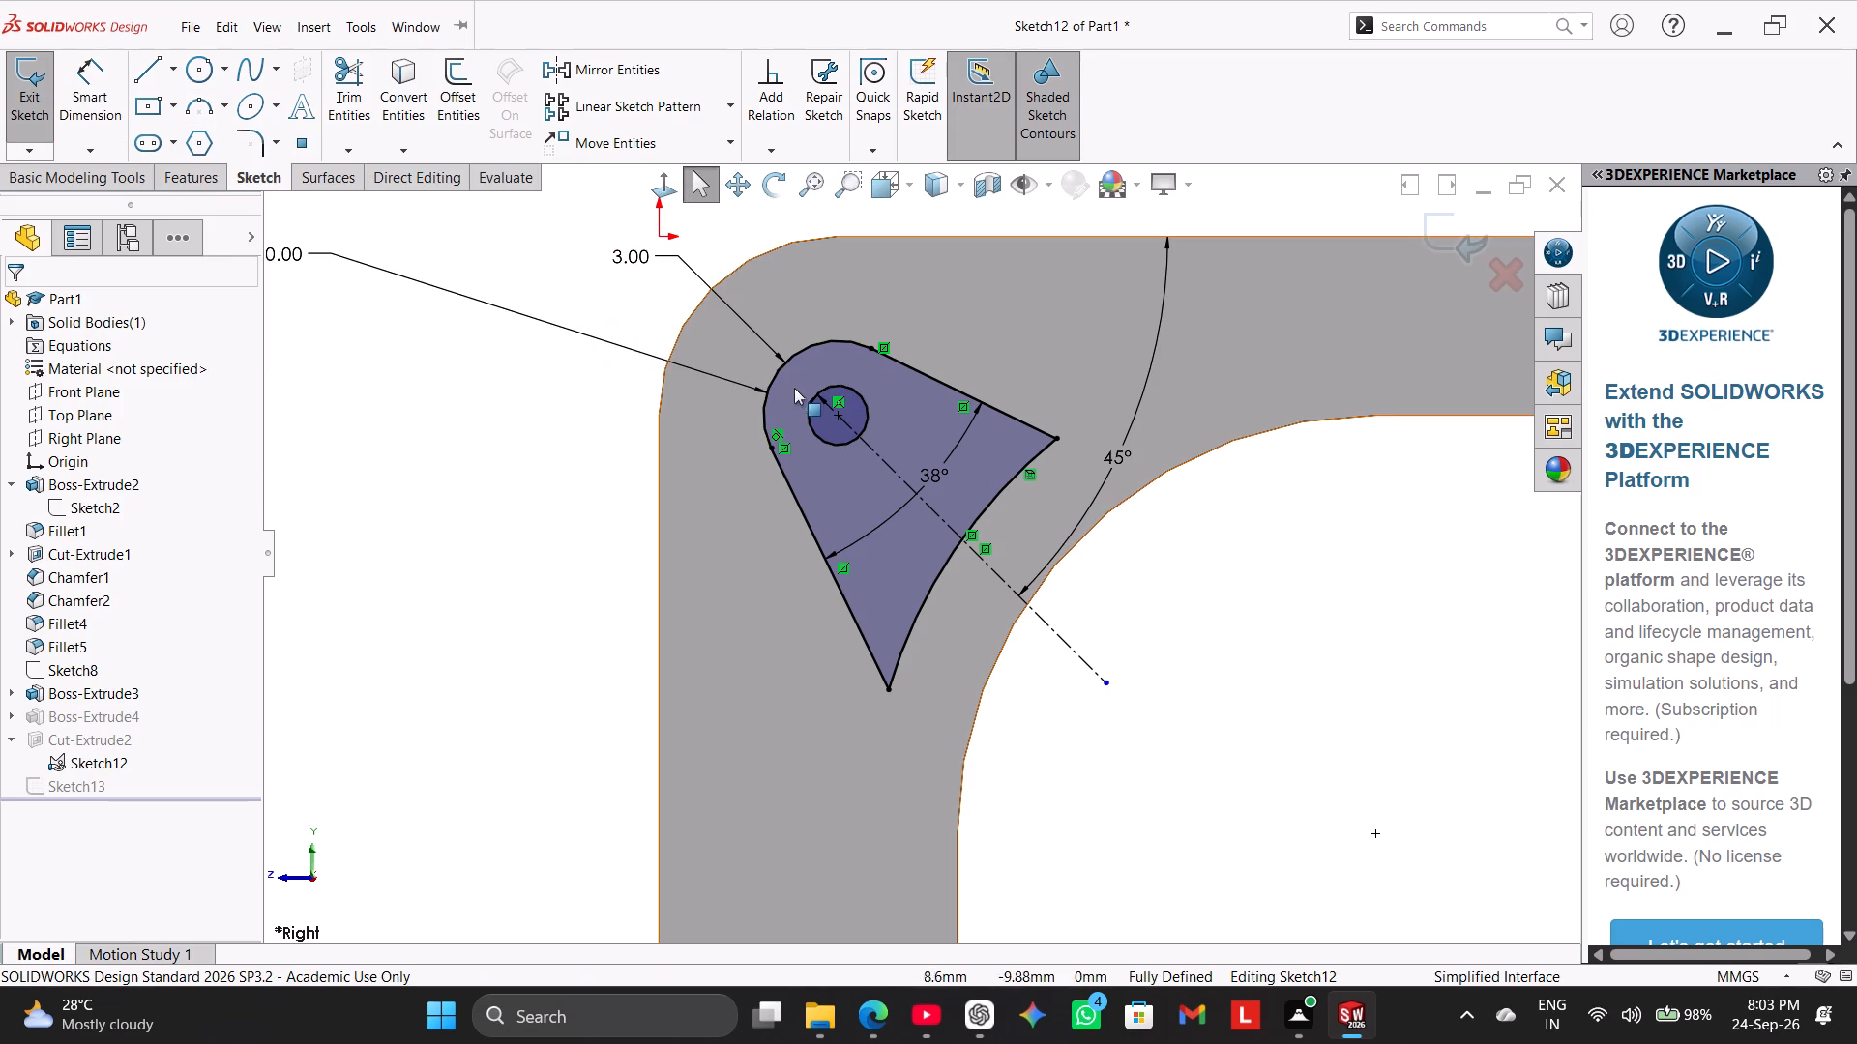
pyautogui.click(75, 99)
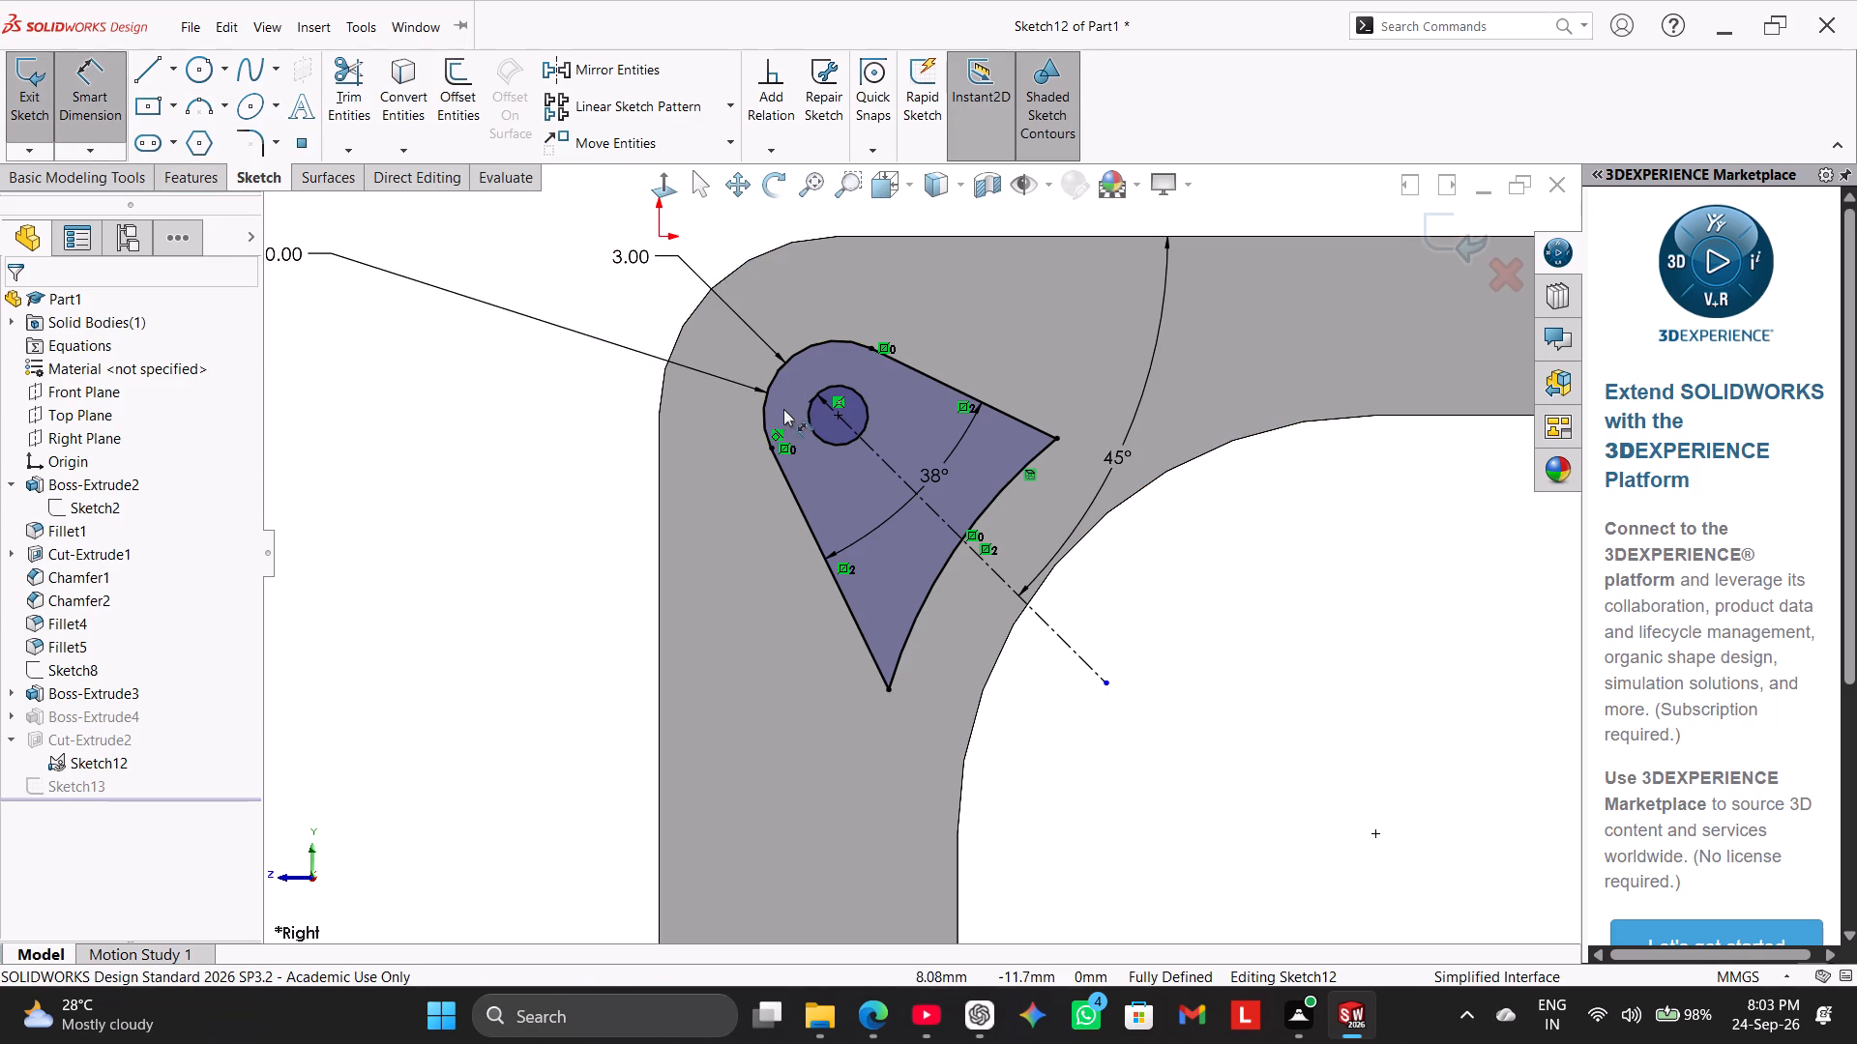
pyautogui.click(811, 407)
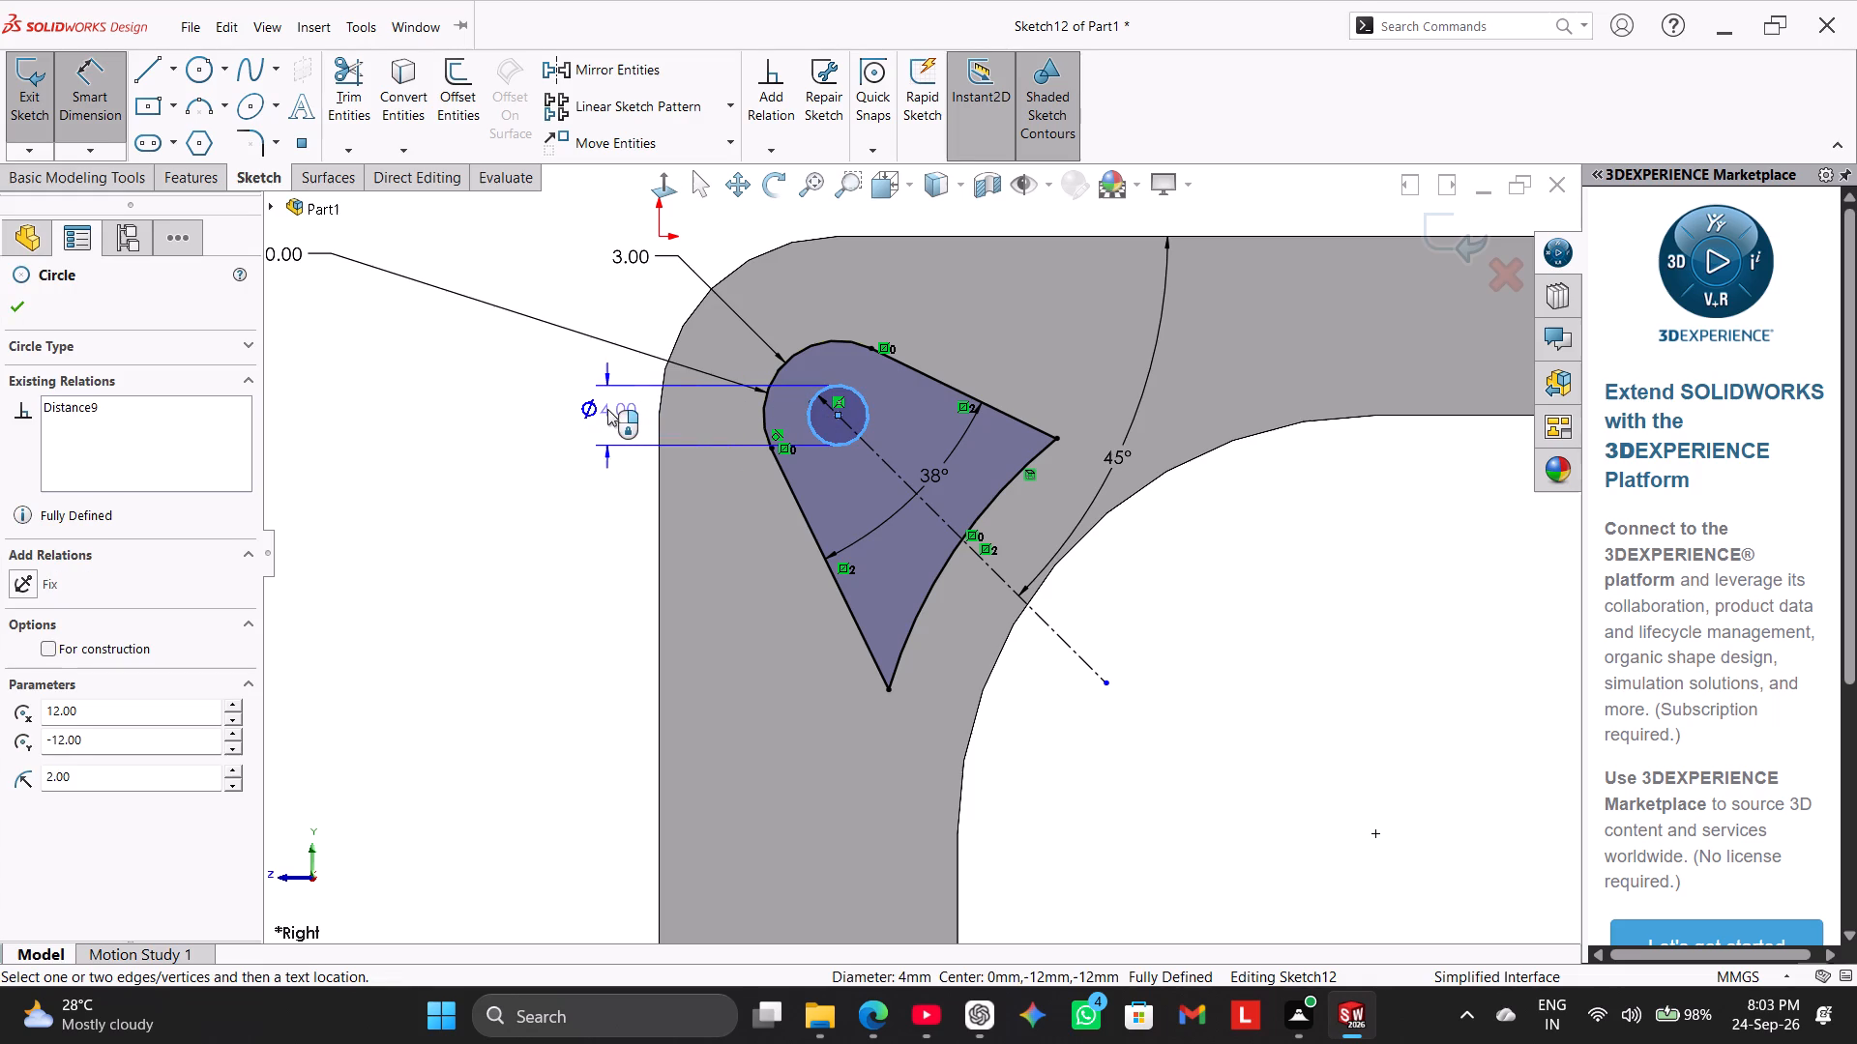
pyautogui.scroll(1, 592, 391)
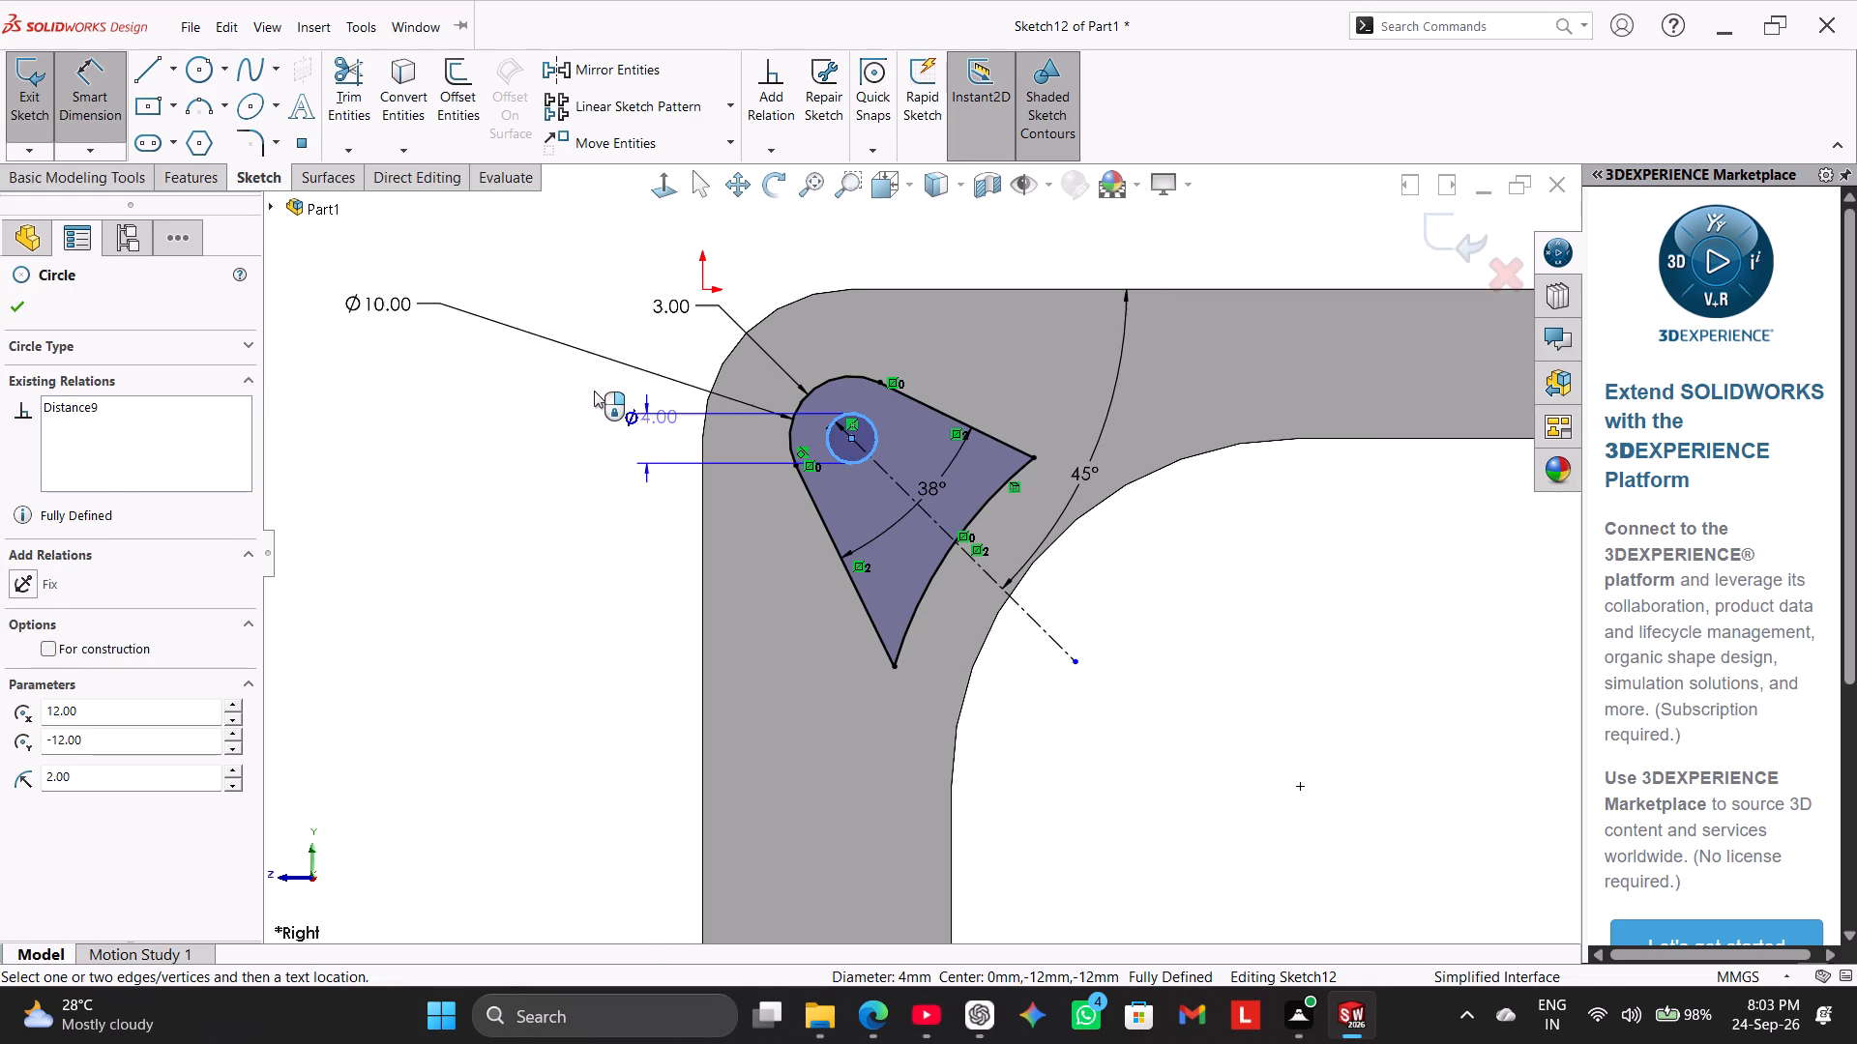
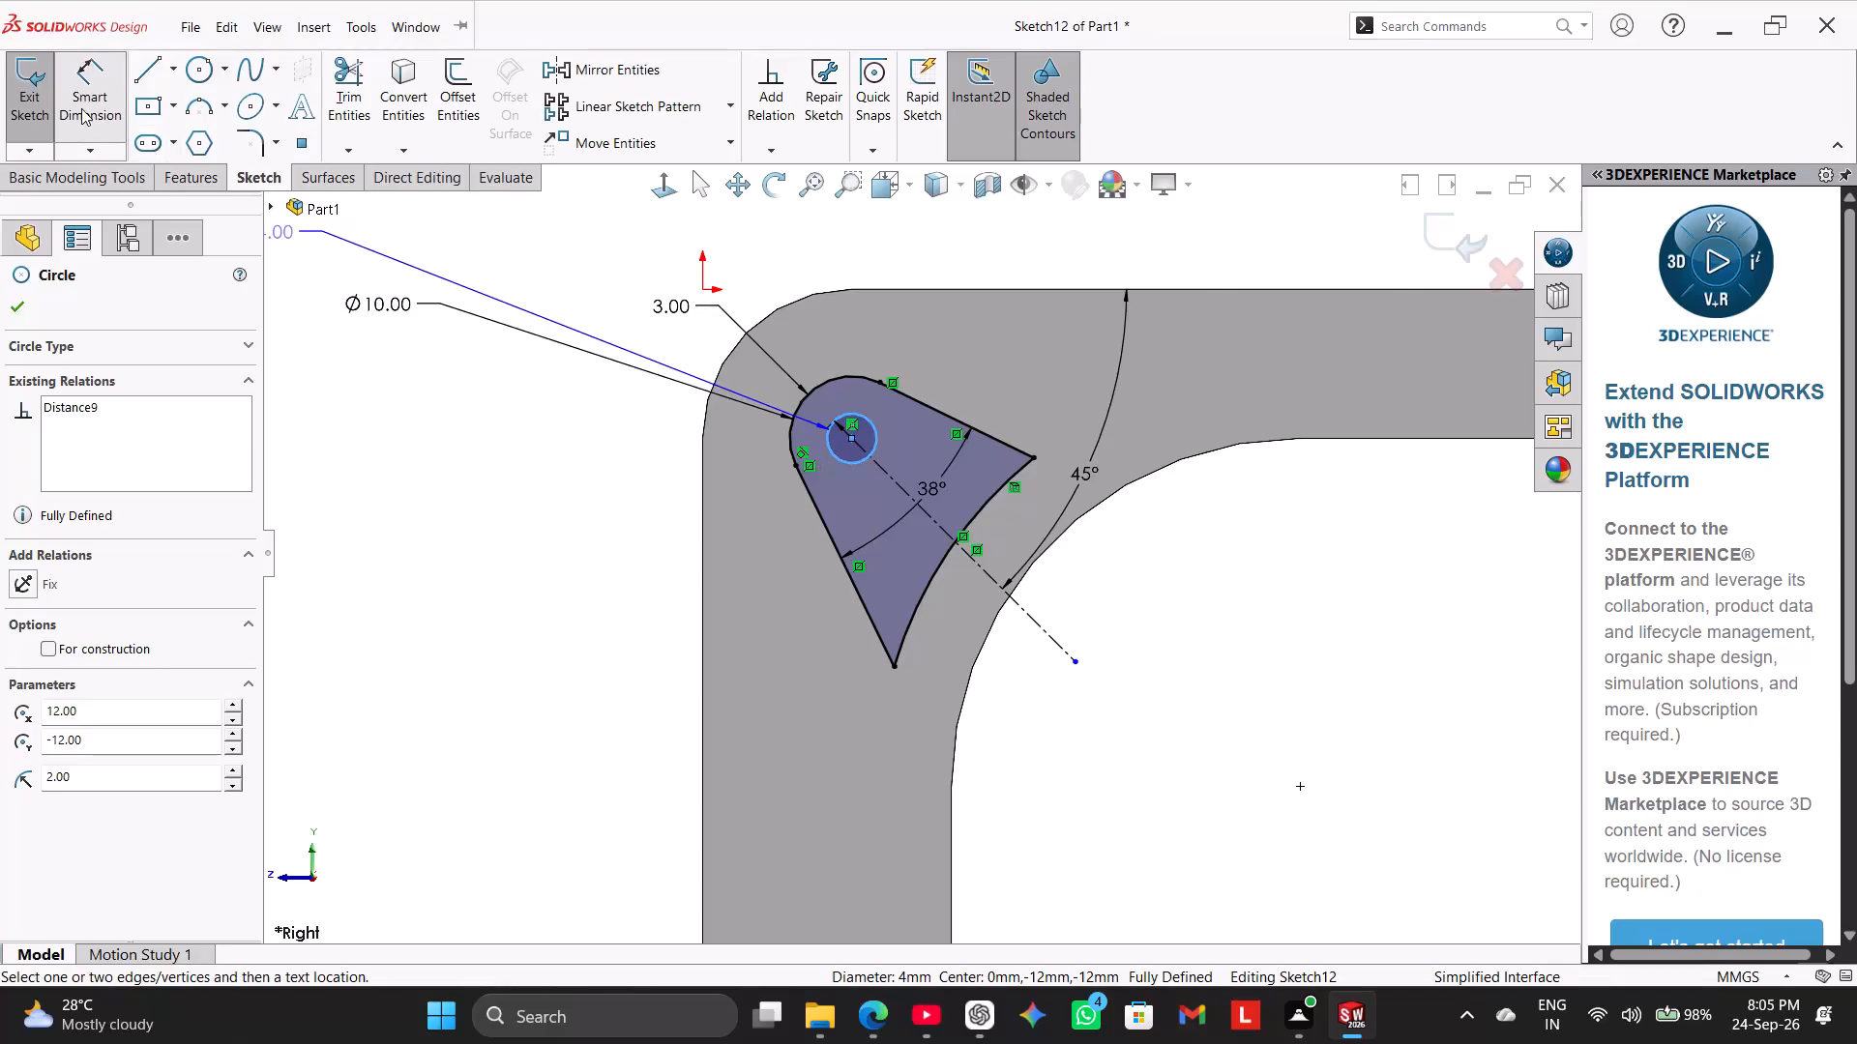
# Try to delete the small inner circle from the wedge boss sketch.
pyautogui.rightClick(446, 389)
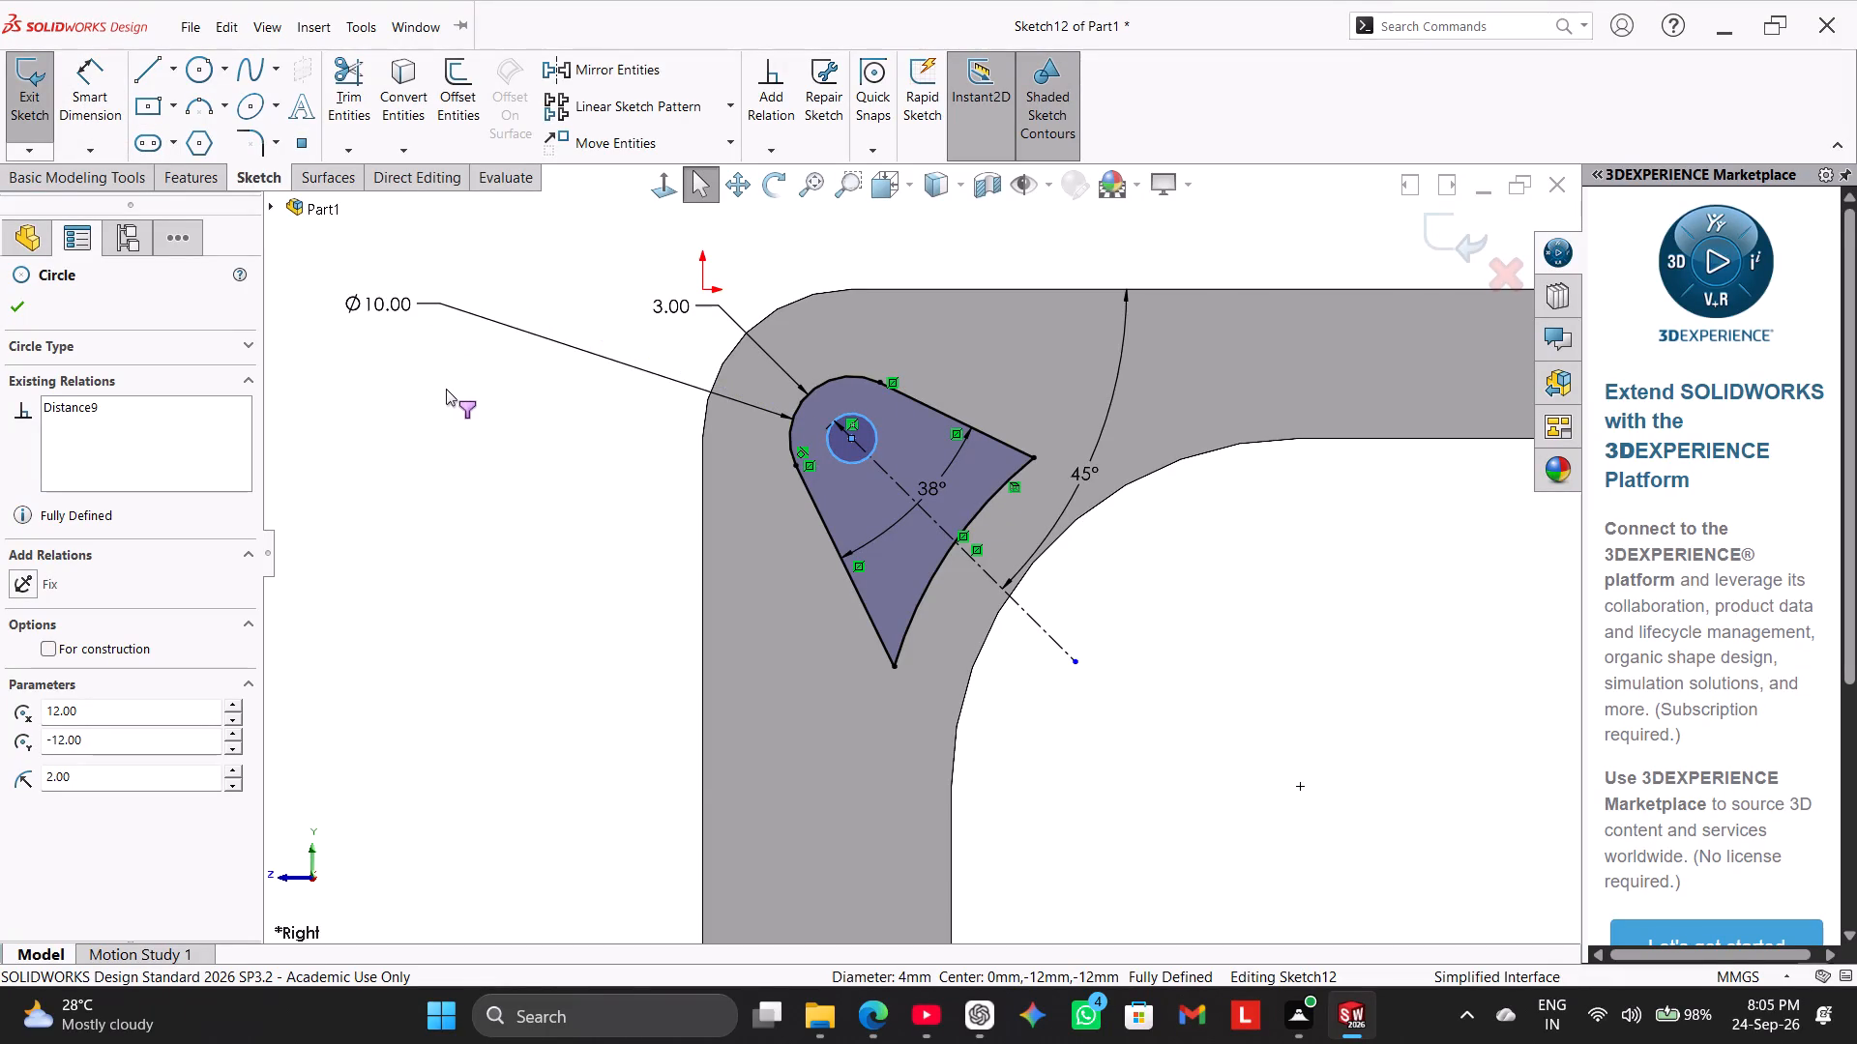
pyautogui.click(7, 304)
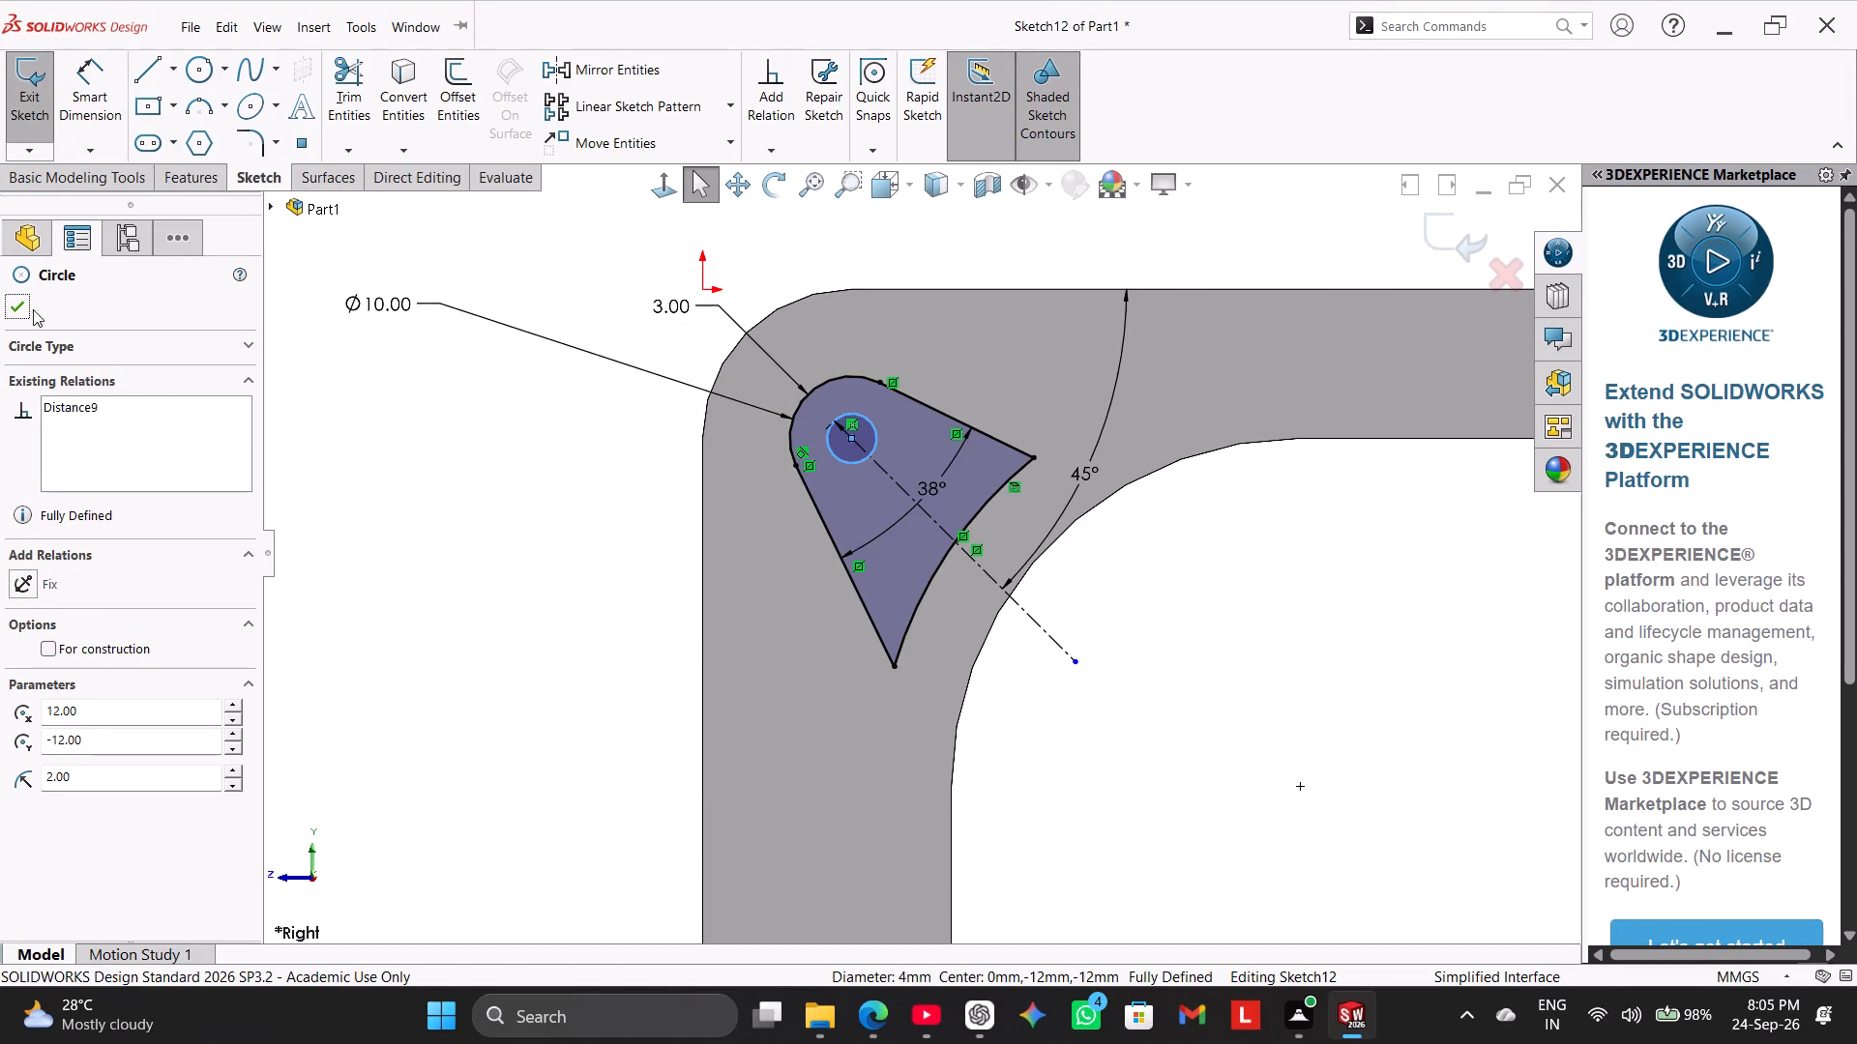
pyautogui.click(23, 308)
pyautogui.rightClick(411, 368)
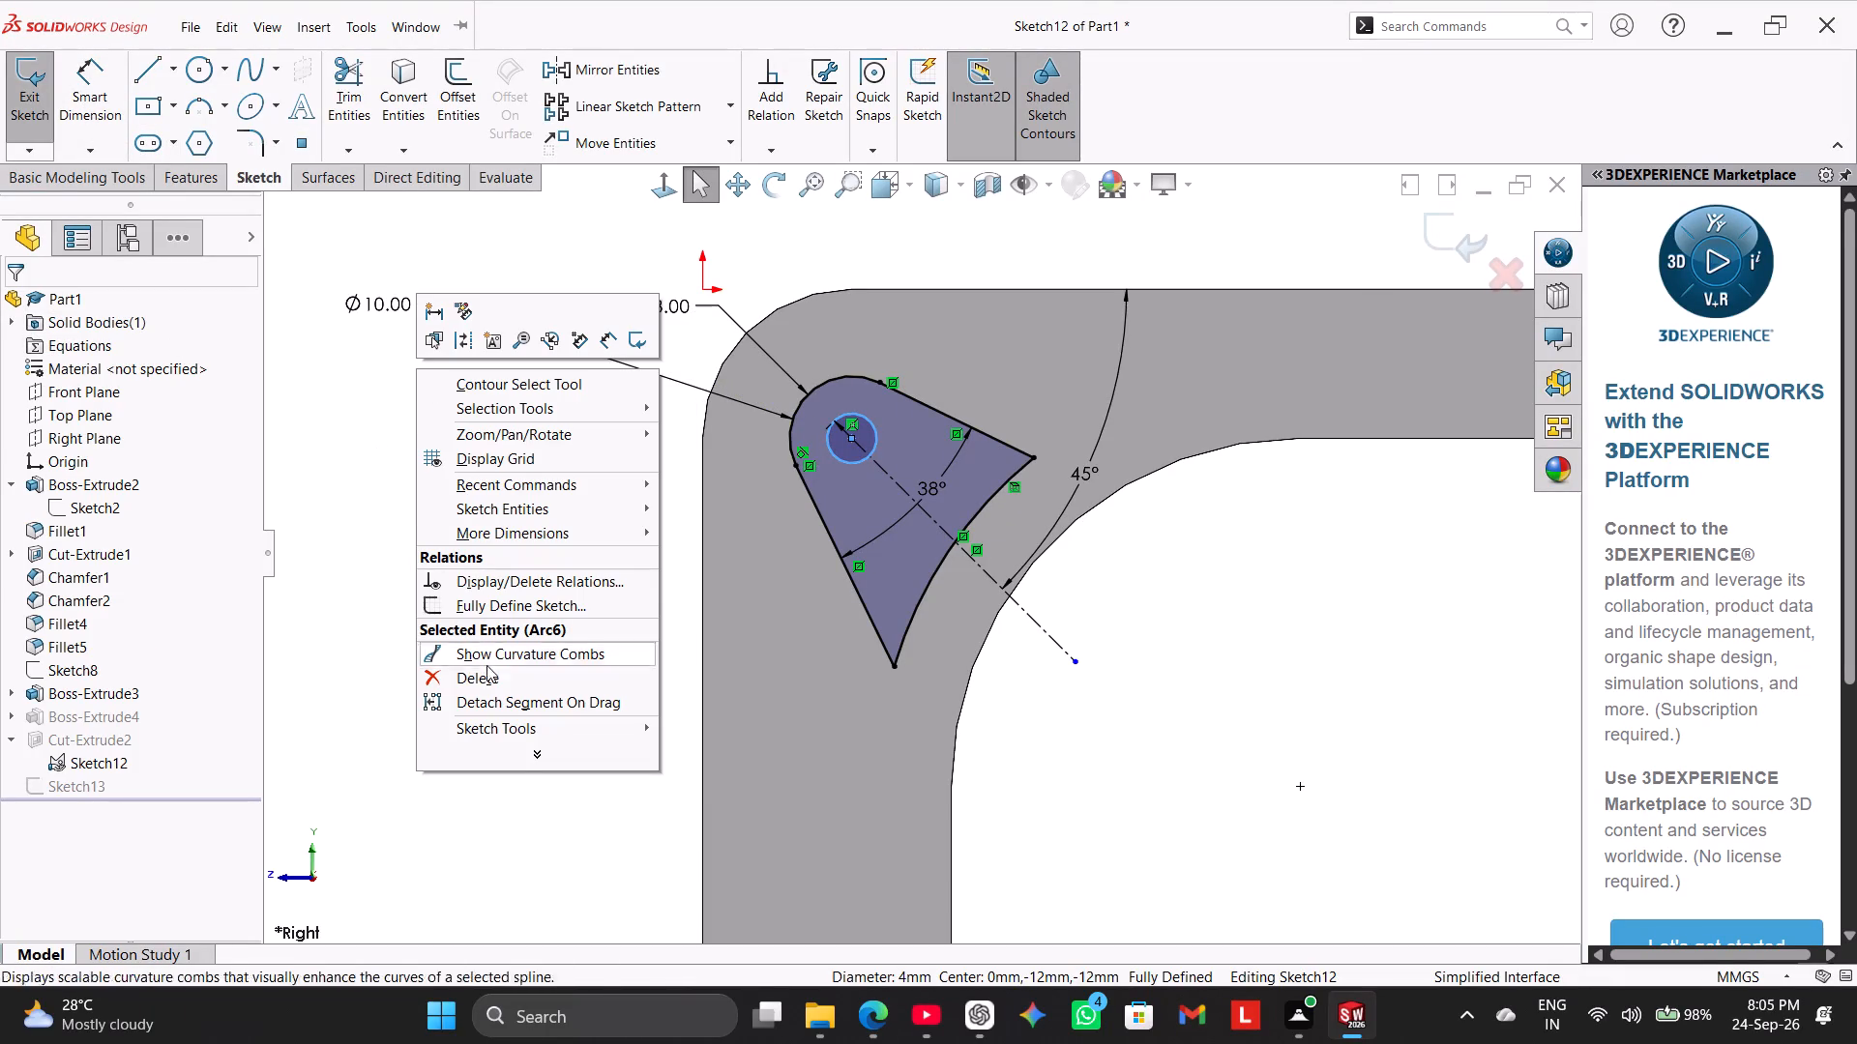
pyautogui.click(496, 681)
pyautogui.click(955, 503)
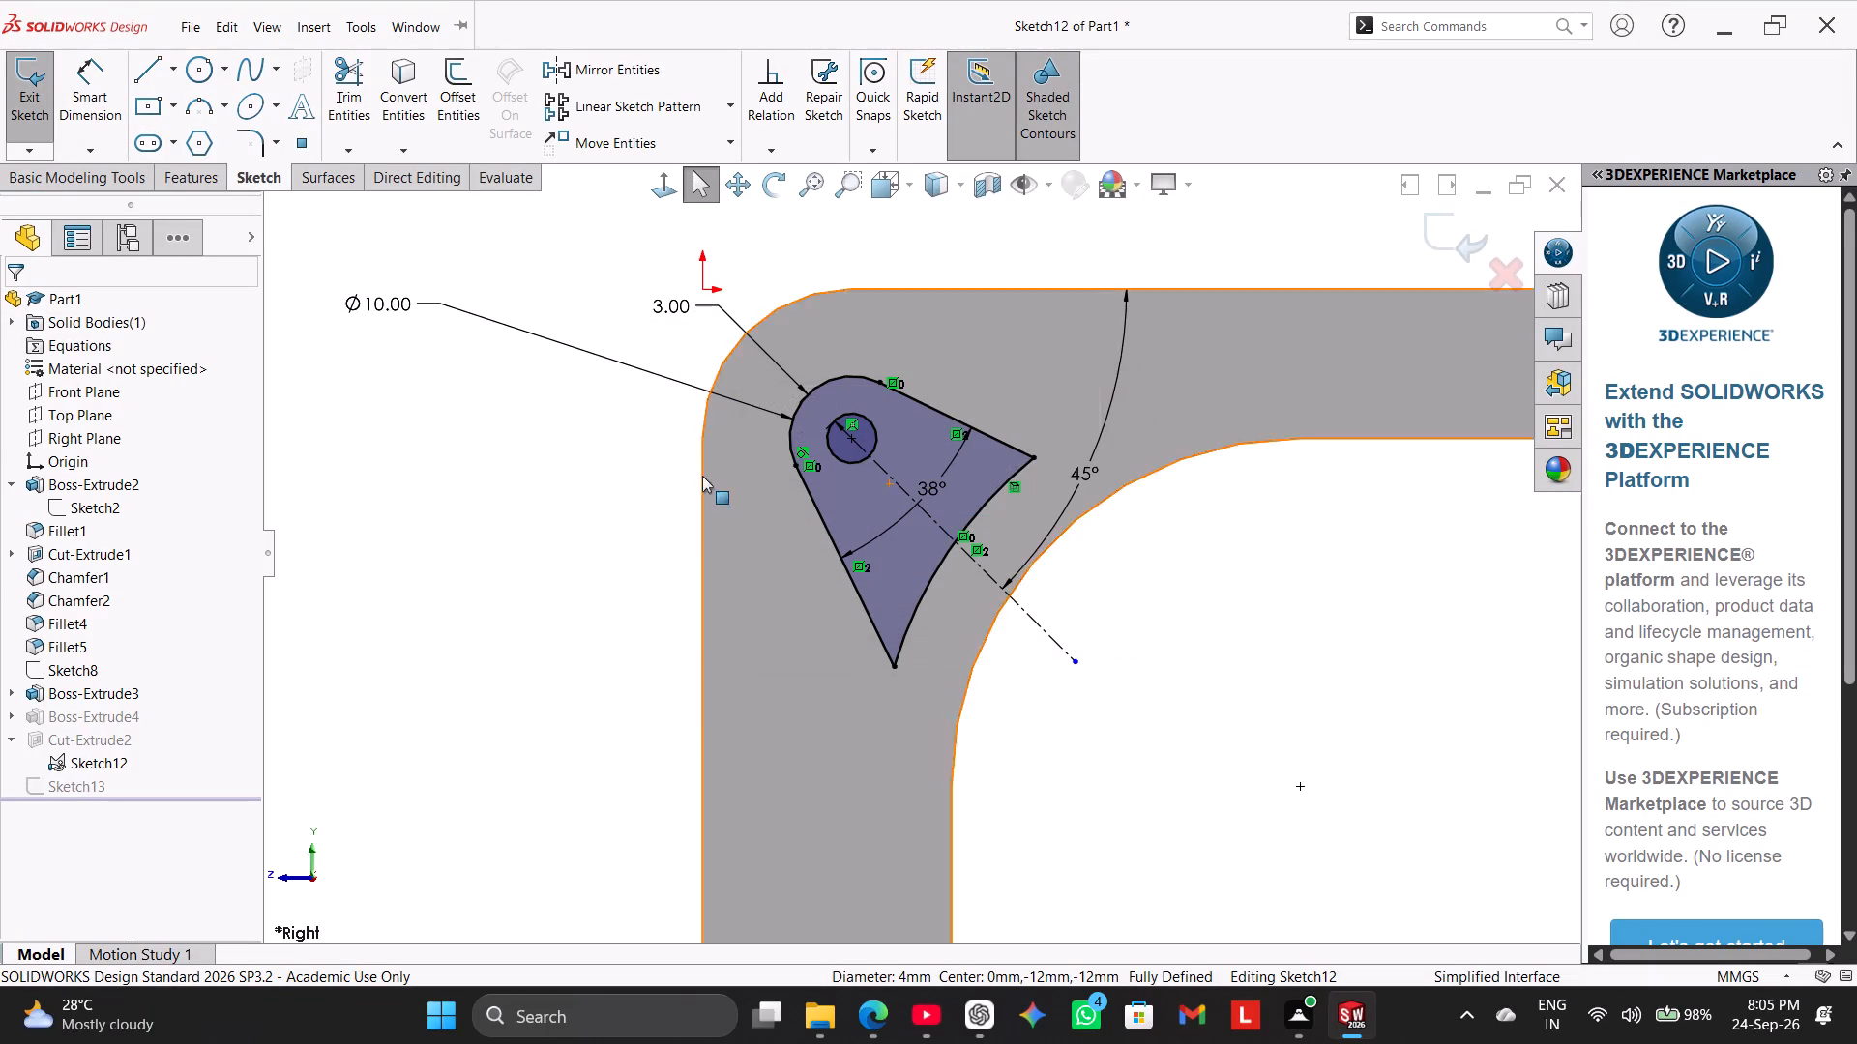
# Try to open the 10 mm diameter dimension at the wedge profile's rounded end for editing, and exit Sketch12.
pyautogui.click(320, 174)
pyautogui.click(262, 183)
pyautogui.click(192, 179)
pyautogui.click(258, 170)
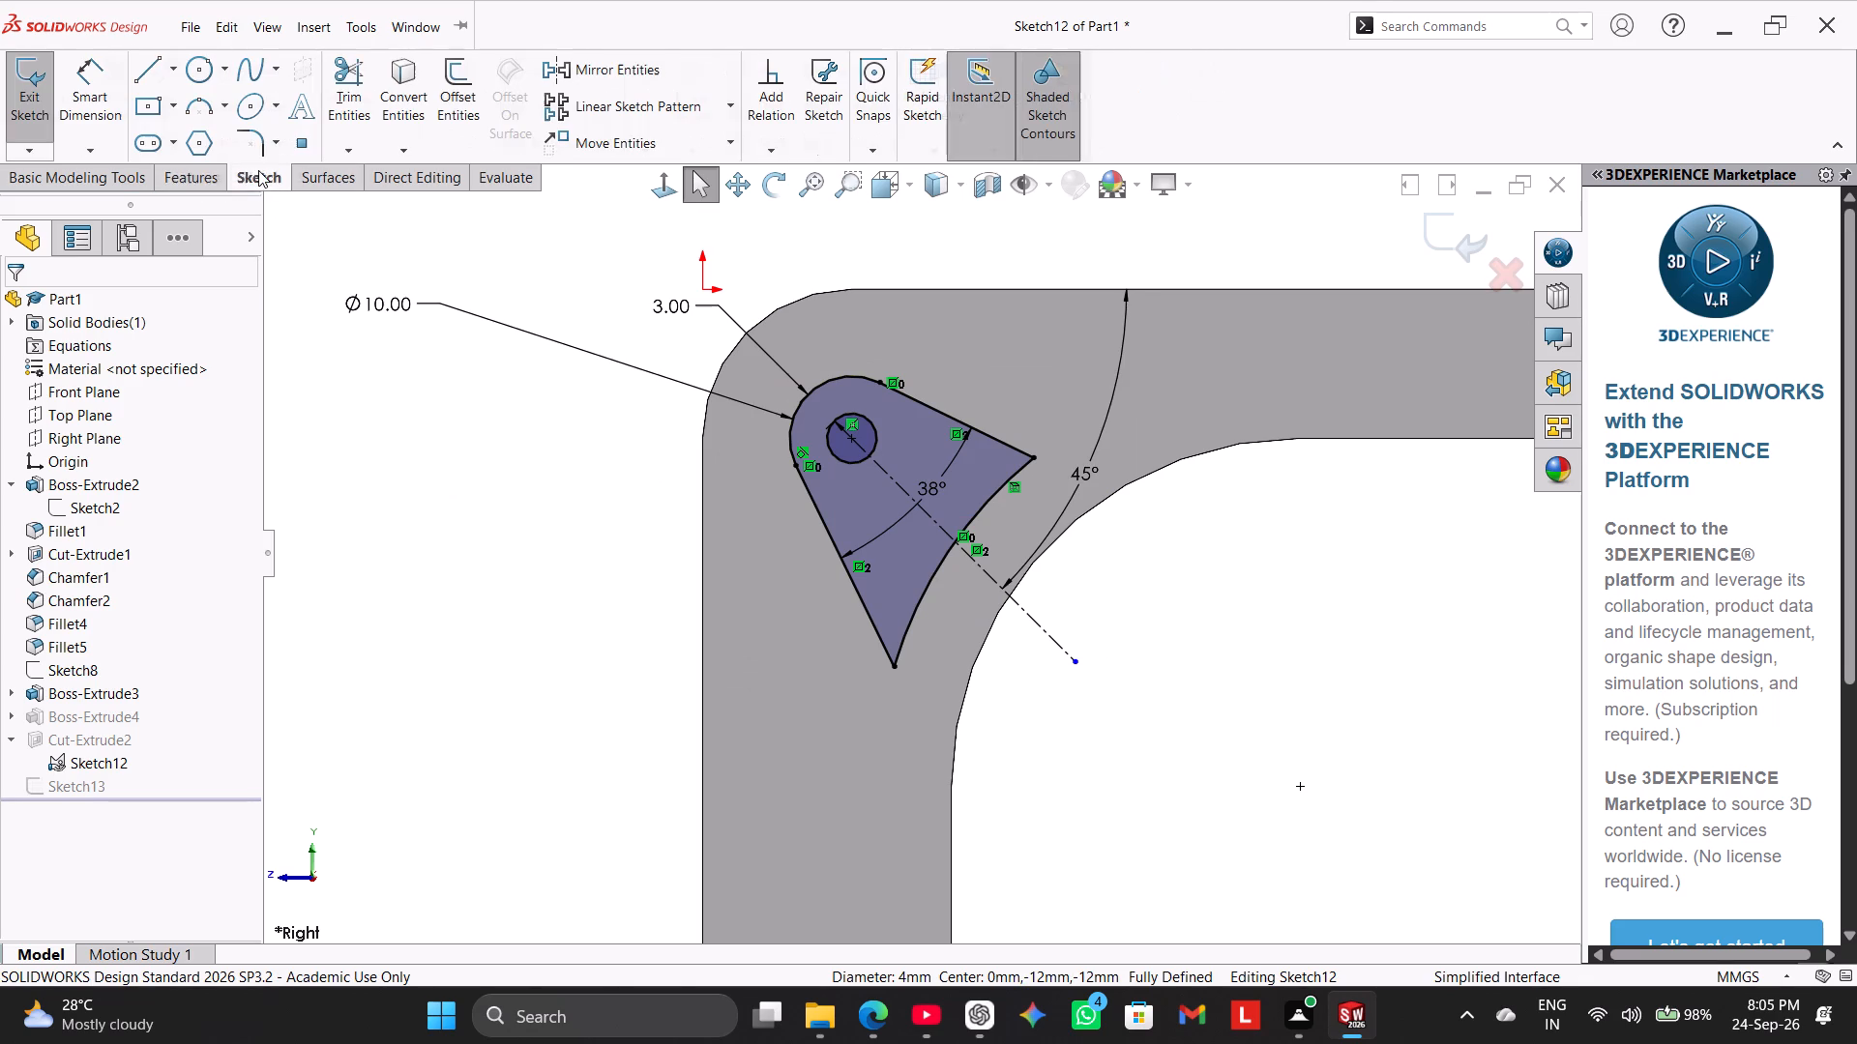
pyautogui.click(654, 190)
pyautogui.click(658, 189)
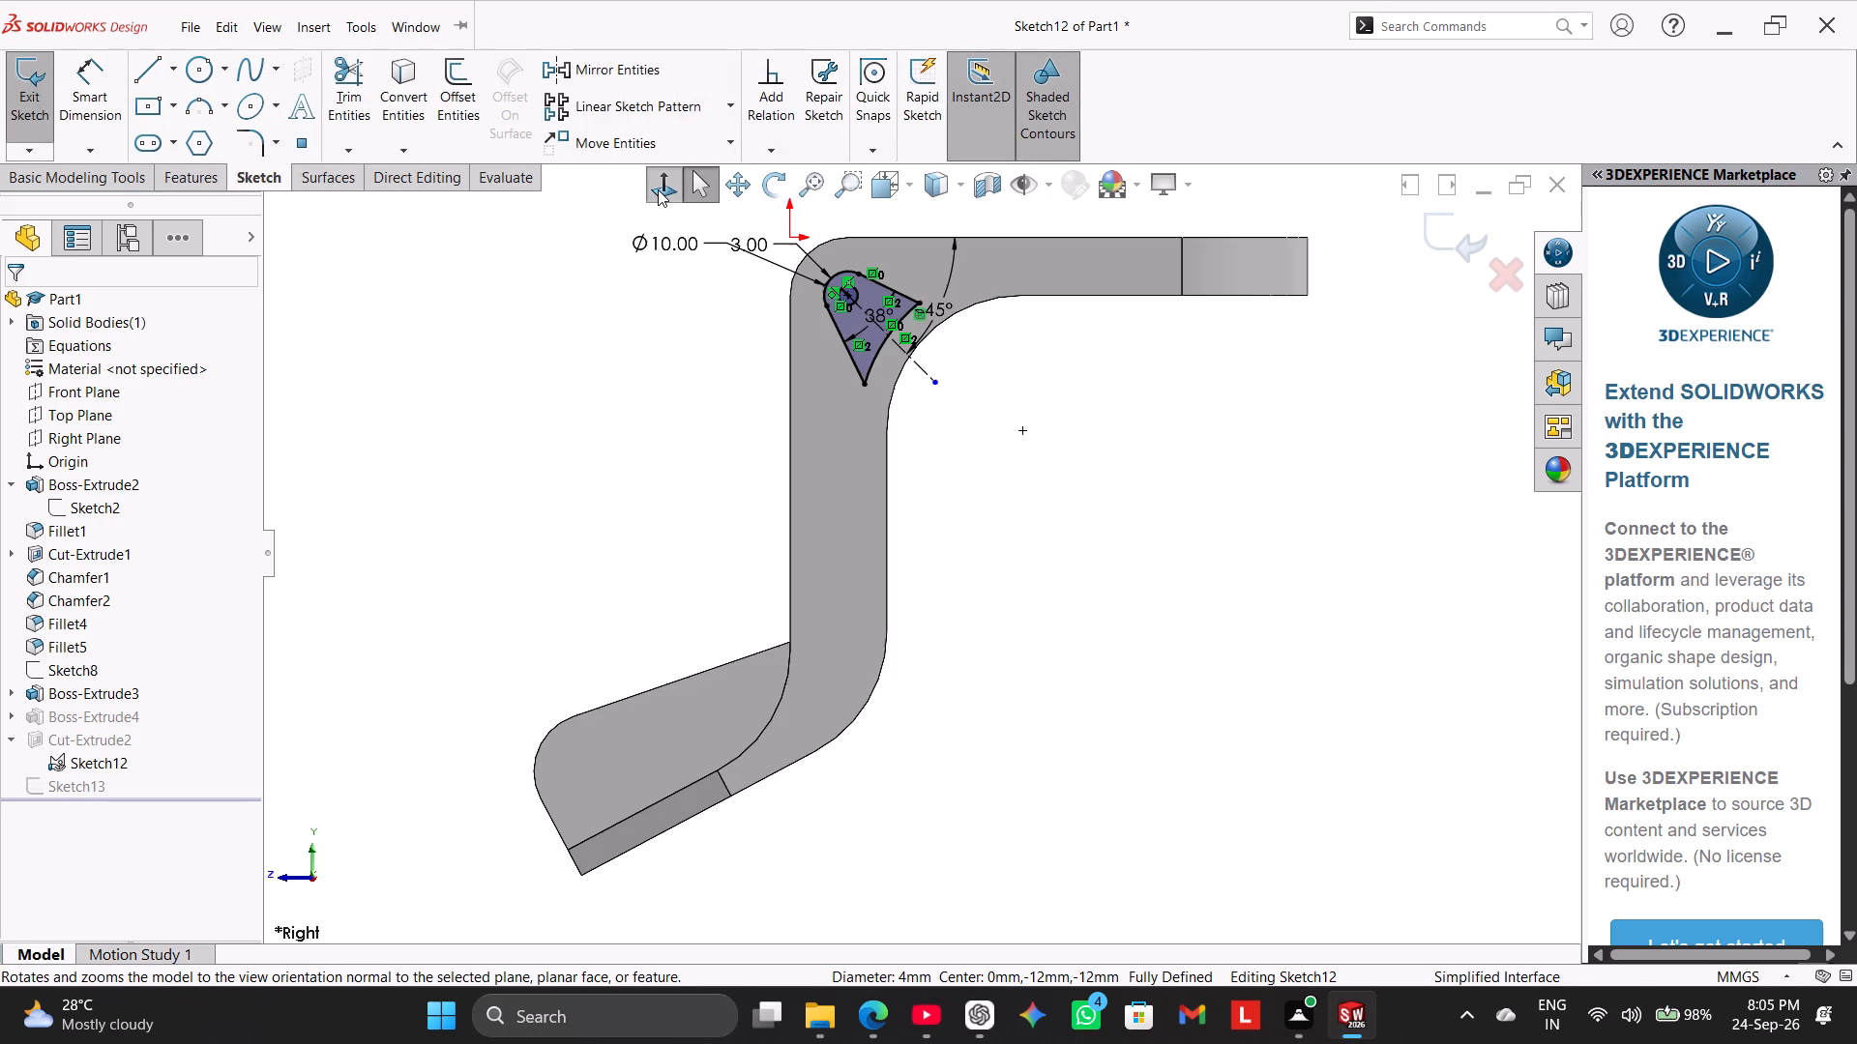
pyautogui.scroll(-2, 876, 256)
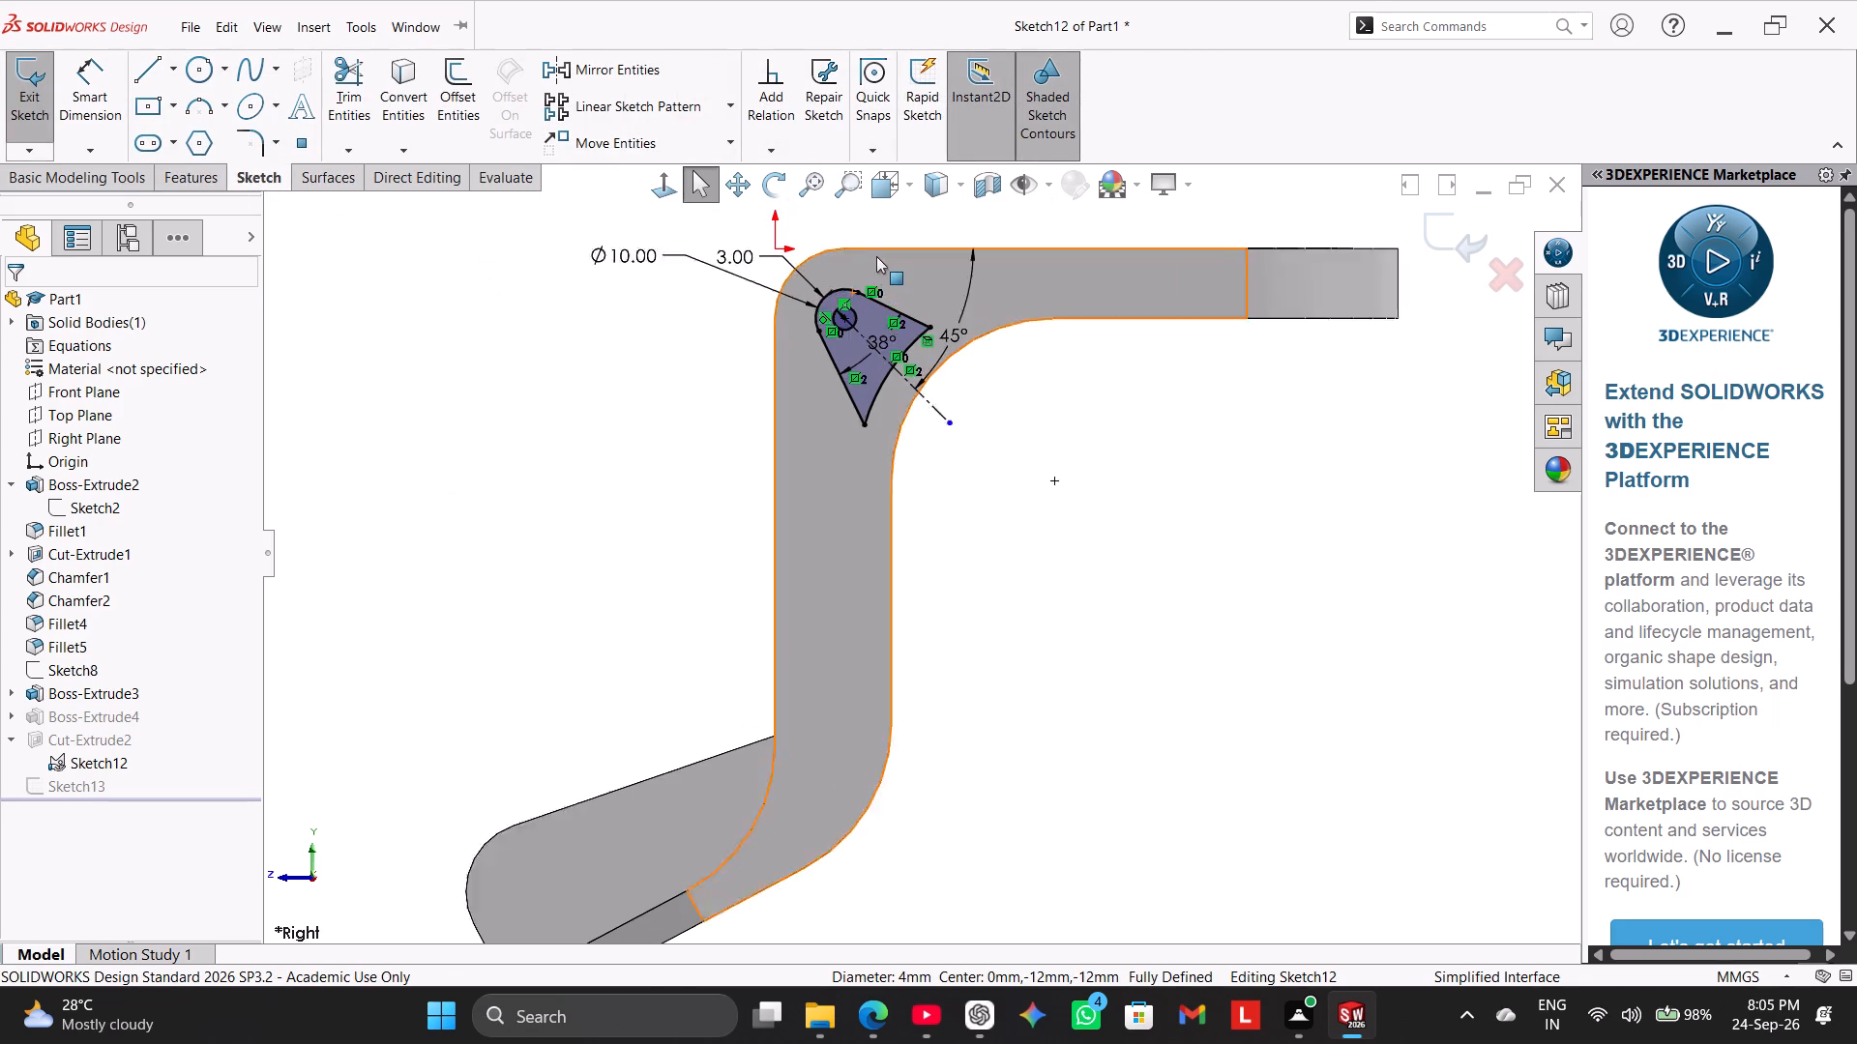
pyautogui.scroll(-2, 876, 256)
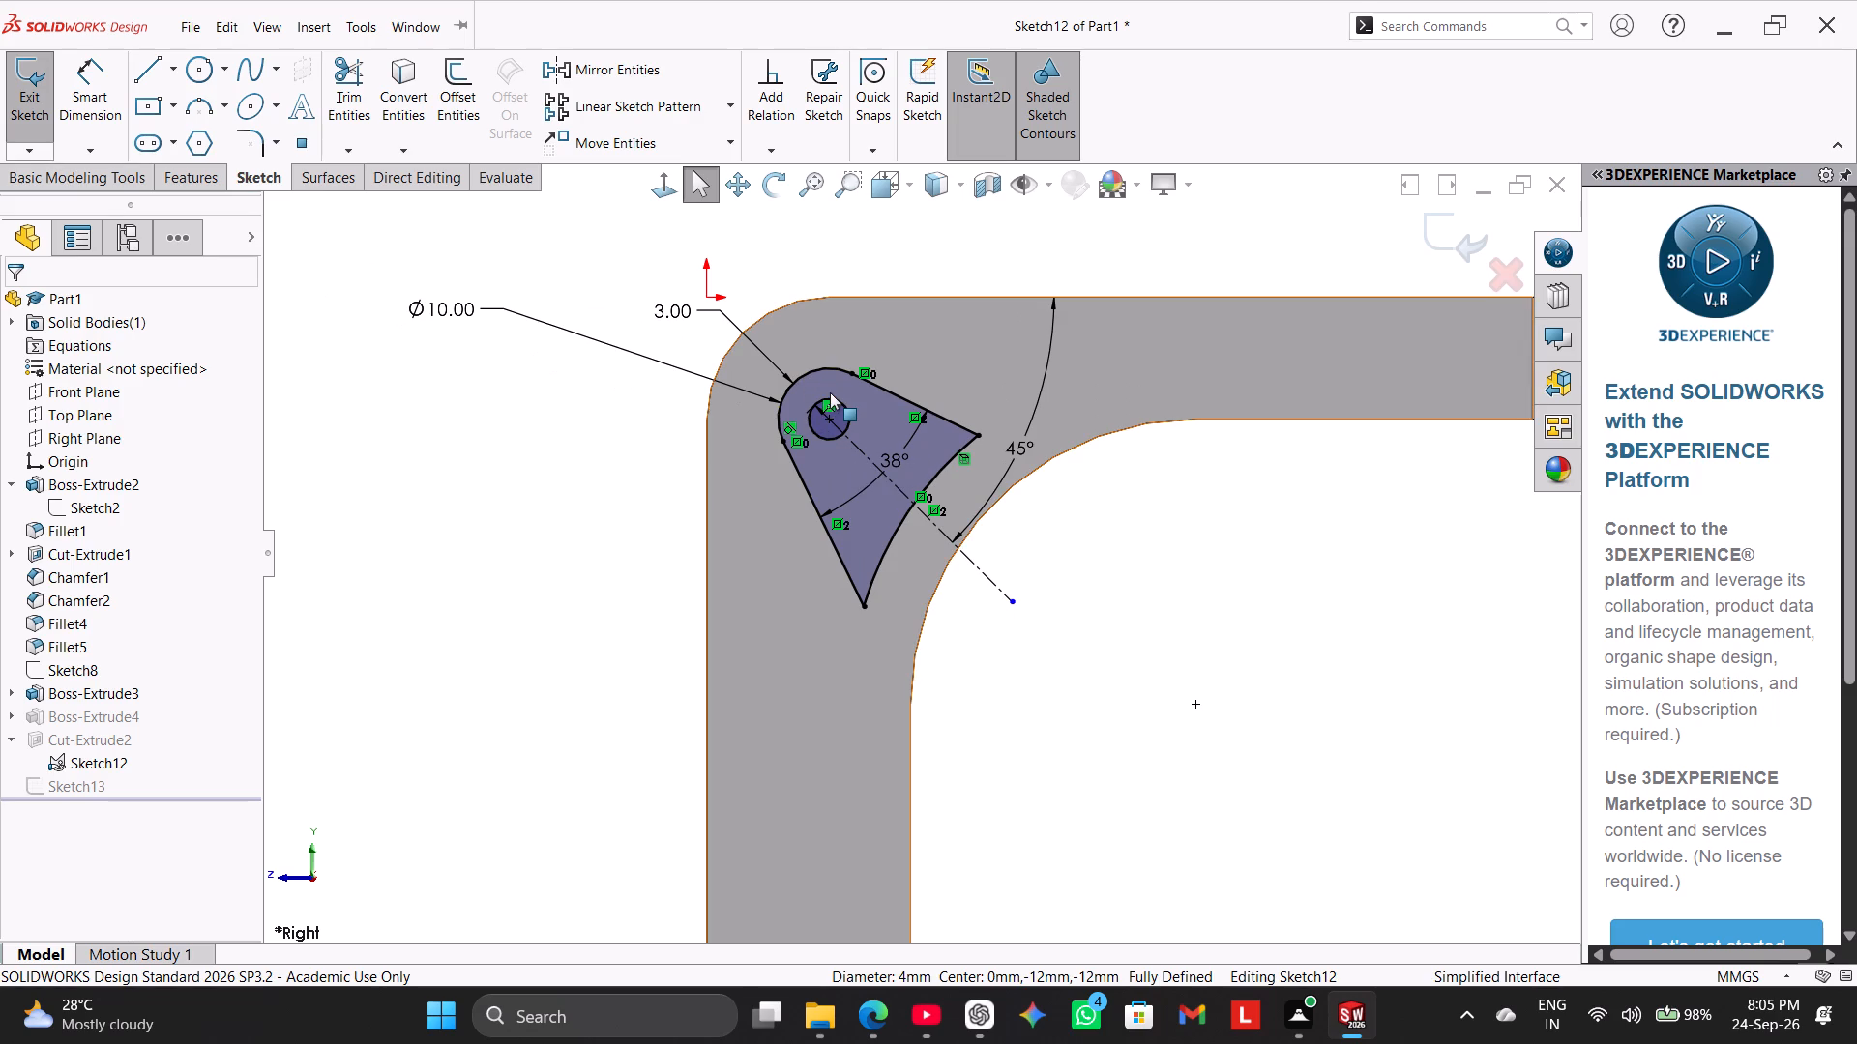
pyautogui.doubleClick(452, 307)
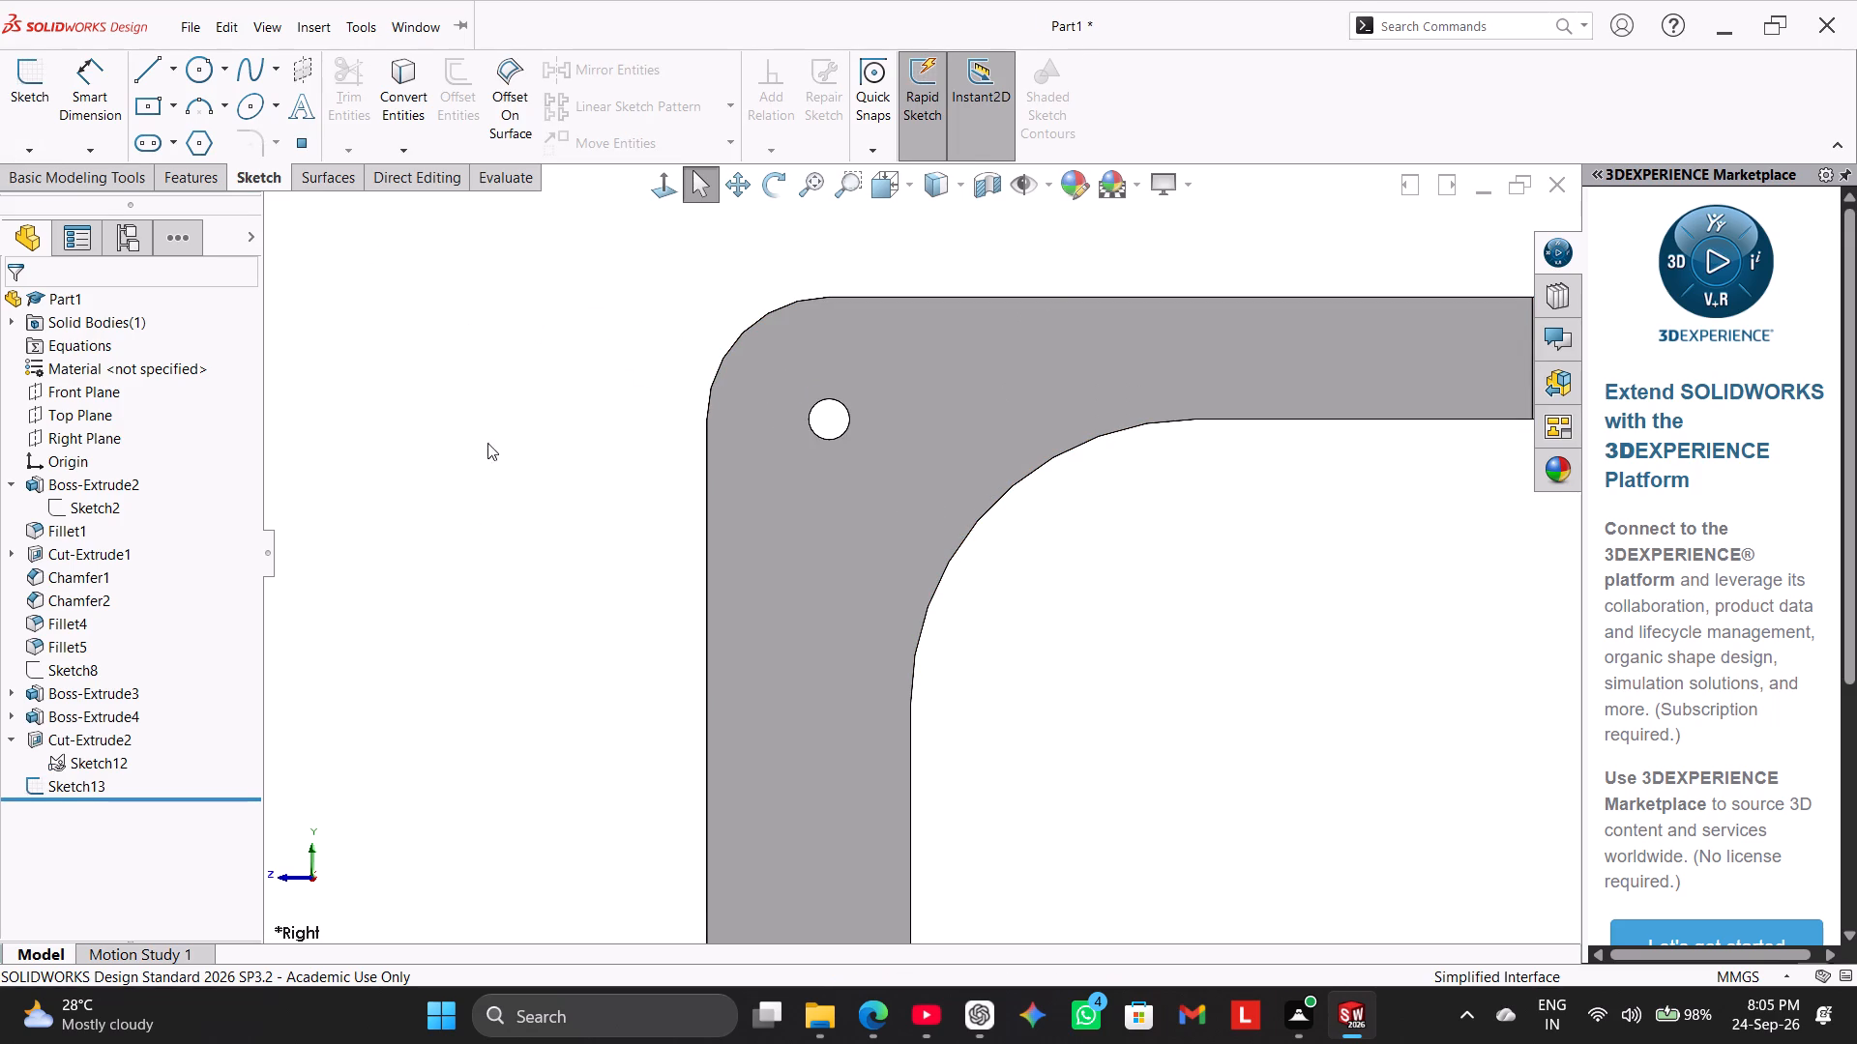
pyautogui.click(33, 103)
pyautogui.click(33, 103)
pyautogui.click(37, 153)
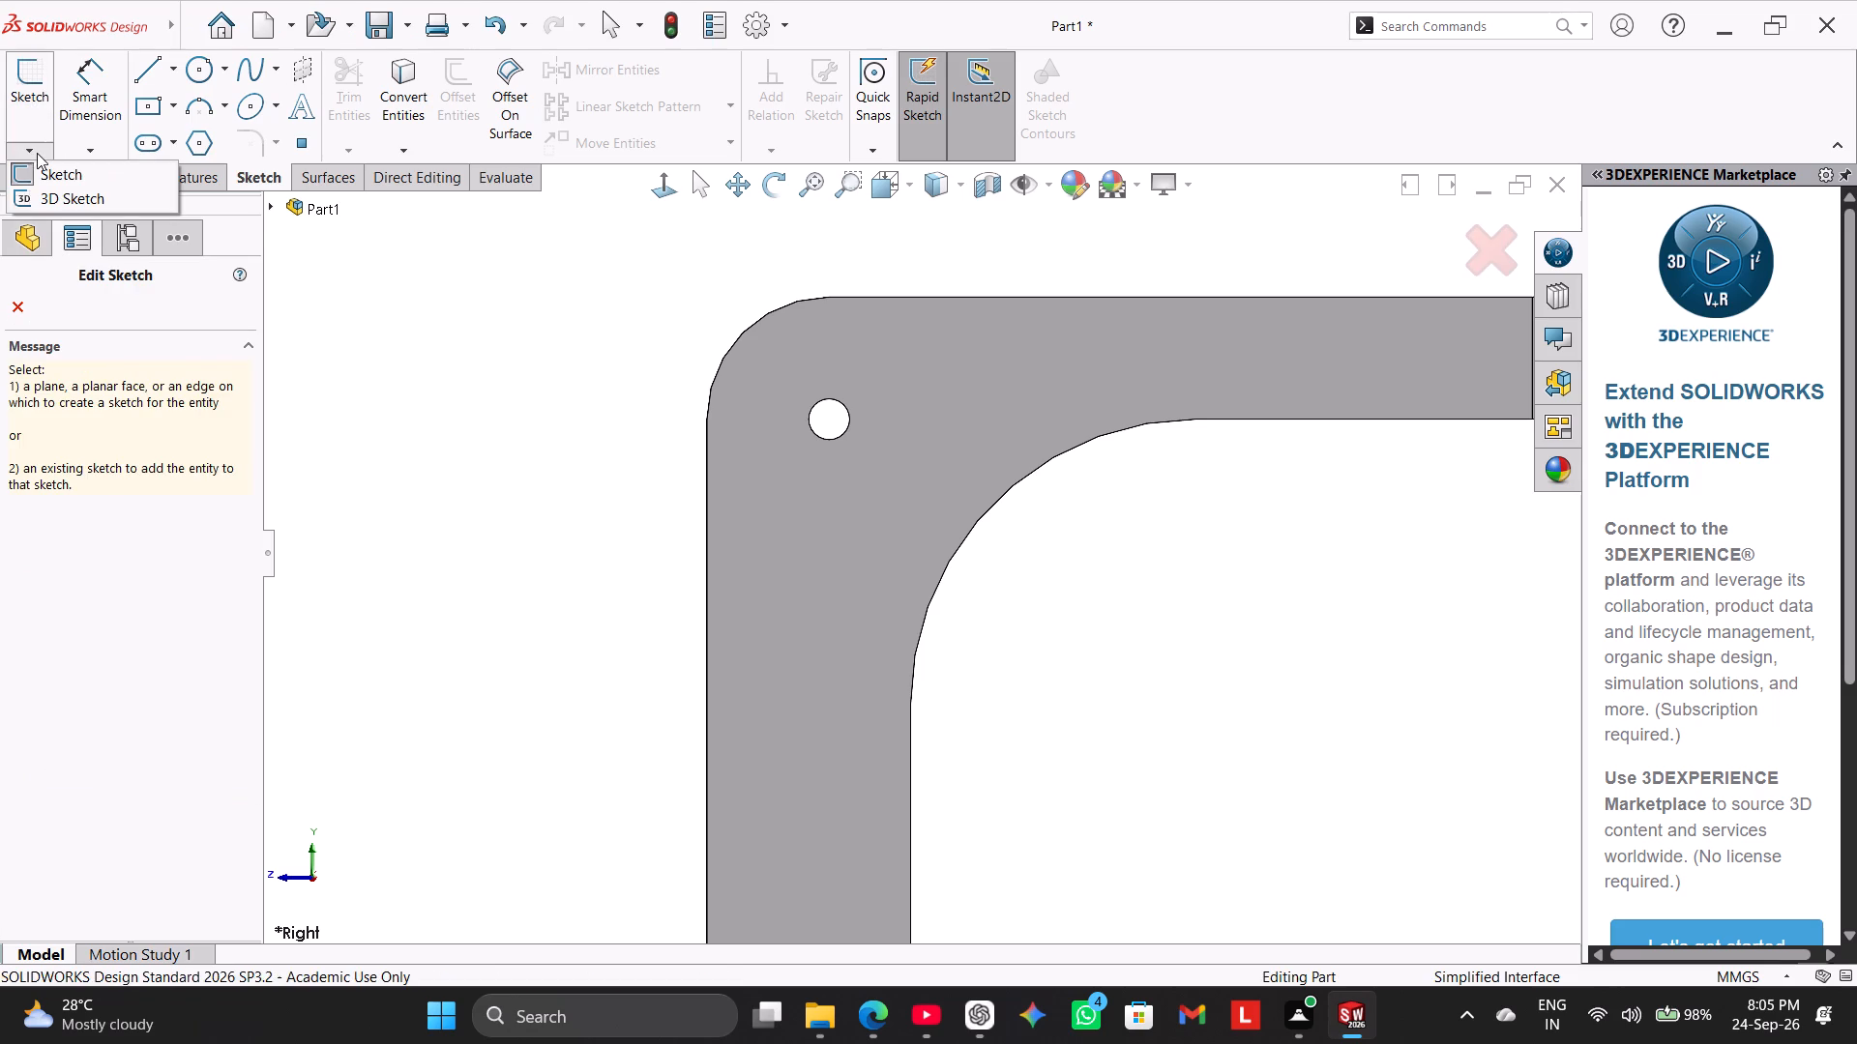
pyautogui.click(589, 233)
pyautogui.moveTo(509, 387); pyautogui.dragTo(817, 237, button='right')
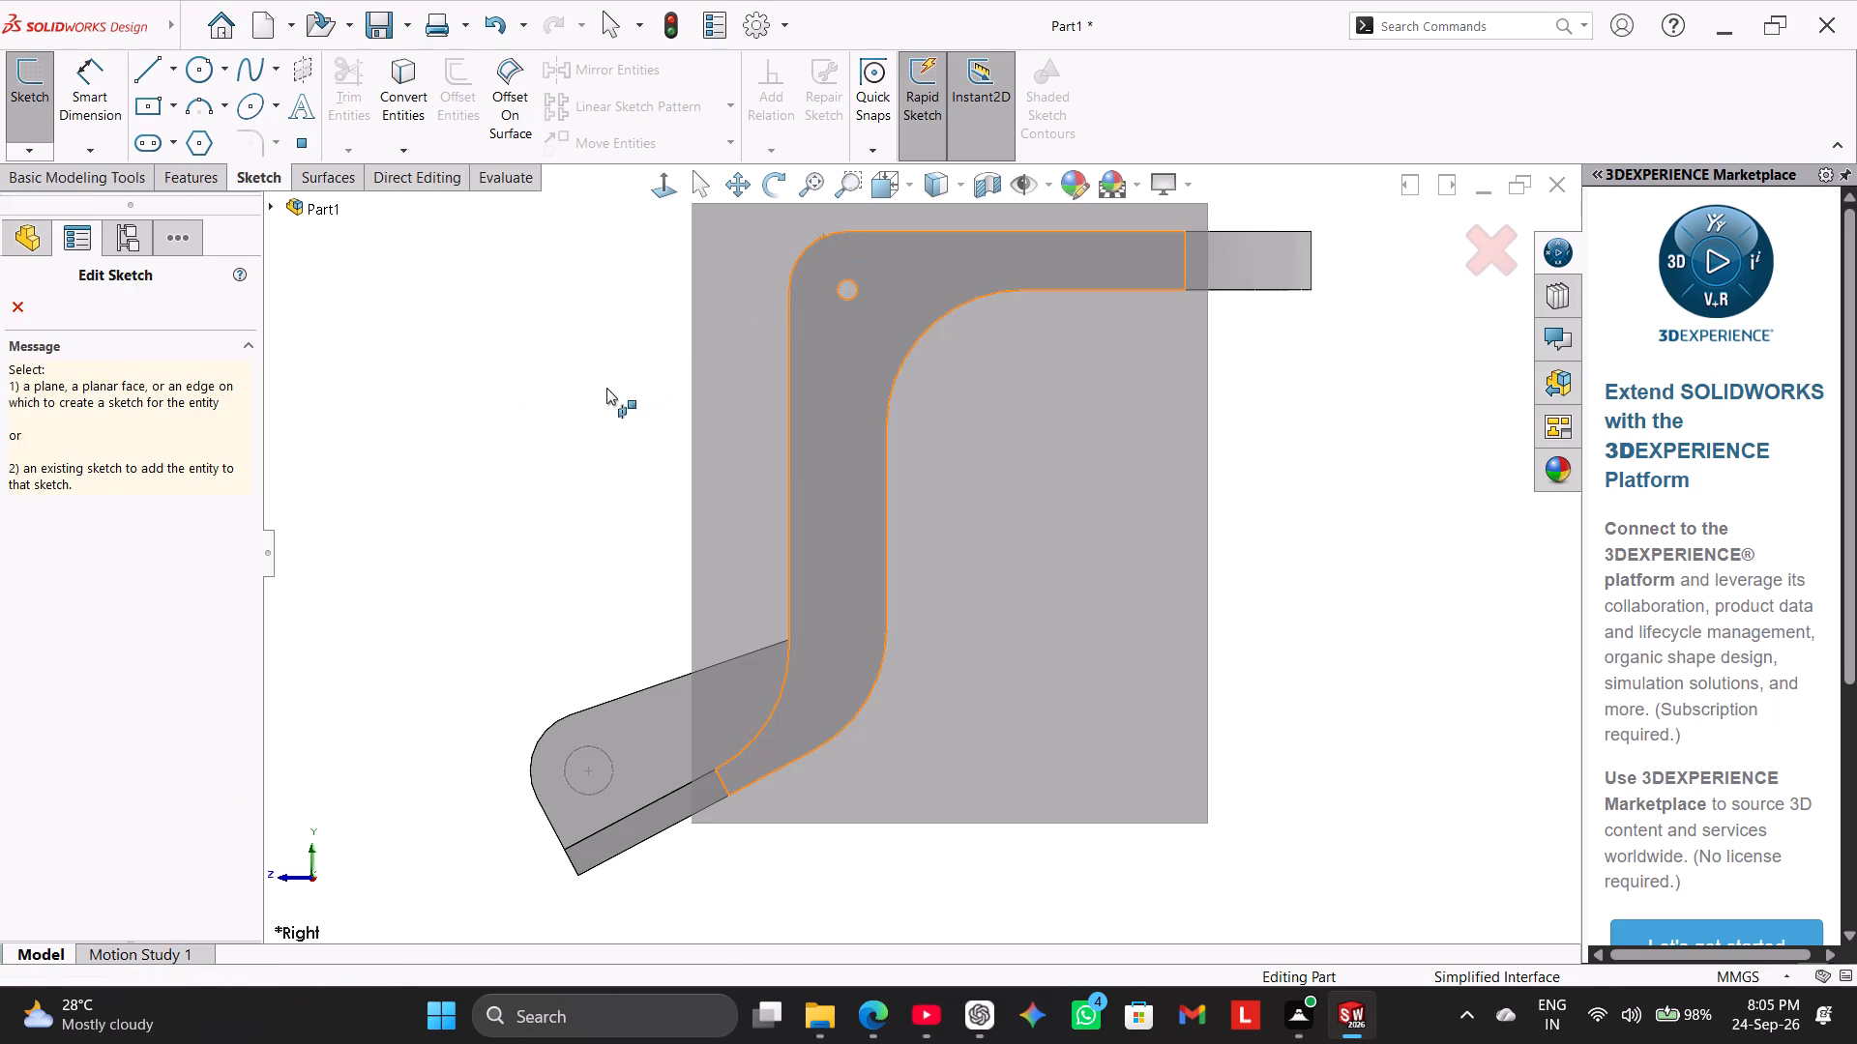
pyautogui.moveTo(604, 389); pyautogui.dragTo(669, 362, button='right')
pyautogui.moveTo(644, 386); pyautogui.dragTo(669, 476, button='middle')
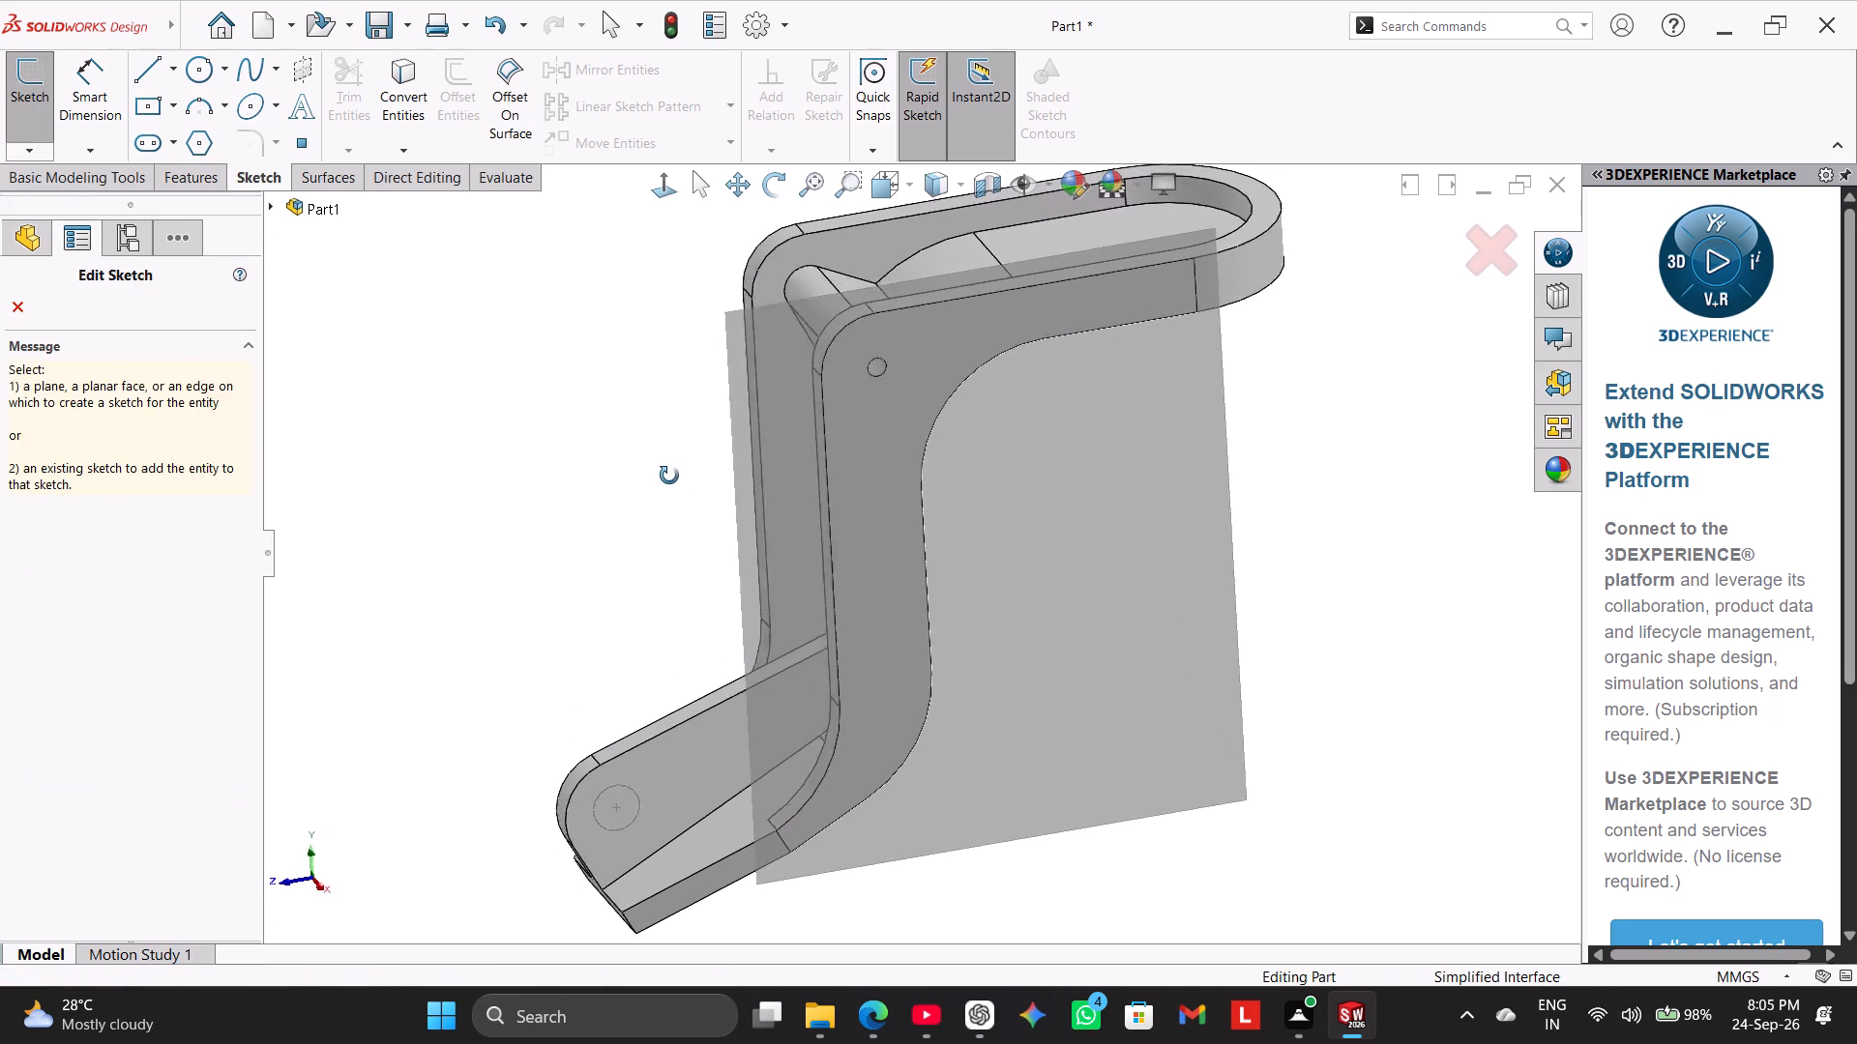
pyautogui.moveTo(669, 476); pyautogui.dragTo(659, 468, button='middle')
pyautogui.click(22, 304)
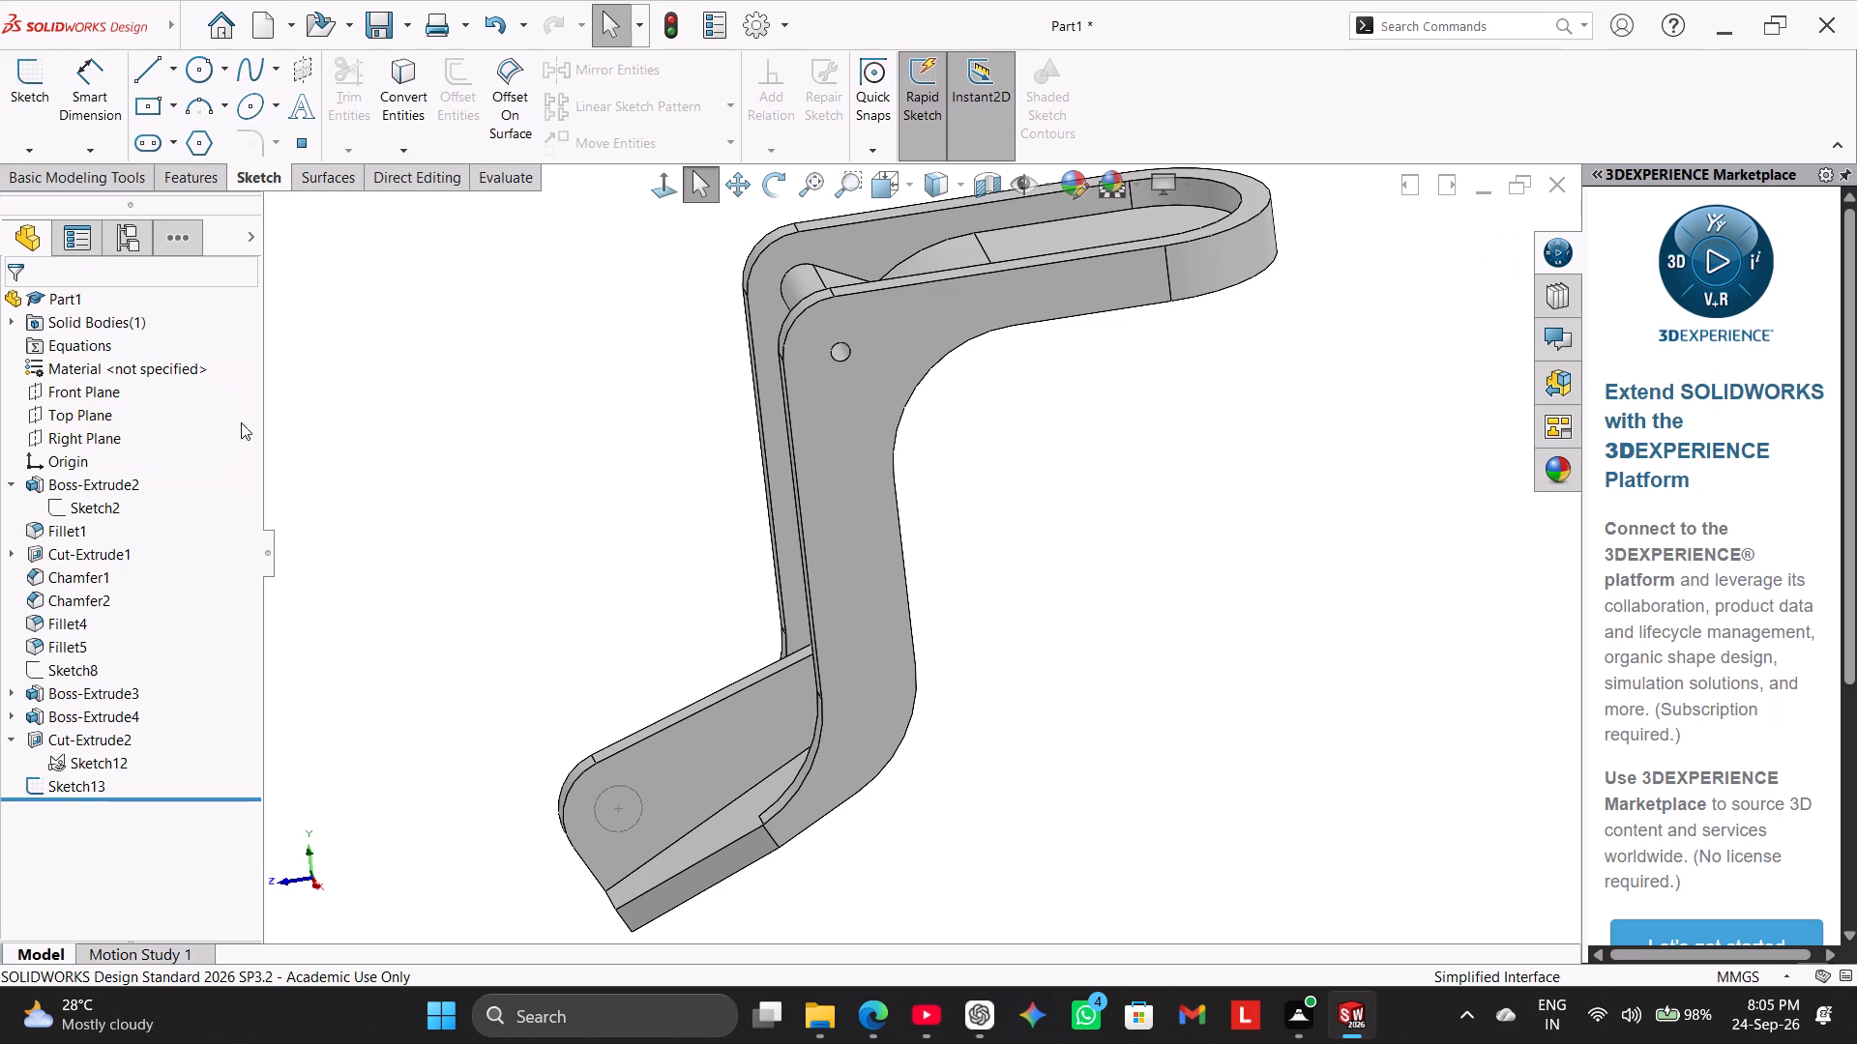
# Extrude-cut the 10 mm circle of Sketch13 on the lower rib's rounded end using Through All - Both.
pyautogui.moveTo(372, 505); pyautogui.dragTo(547, 374, button='right')
pyautogui.moveTo(421, 459); pyautogui.dragTo(653, 325, button='right')
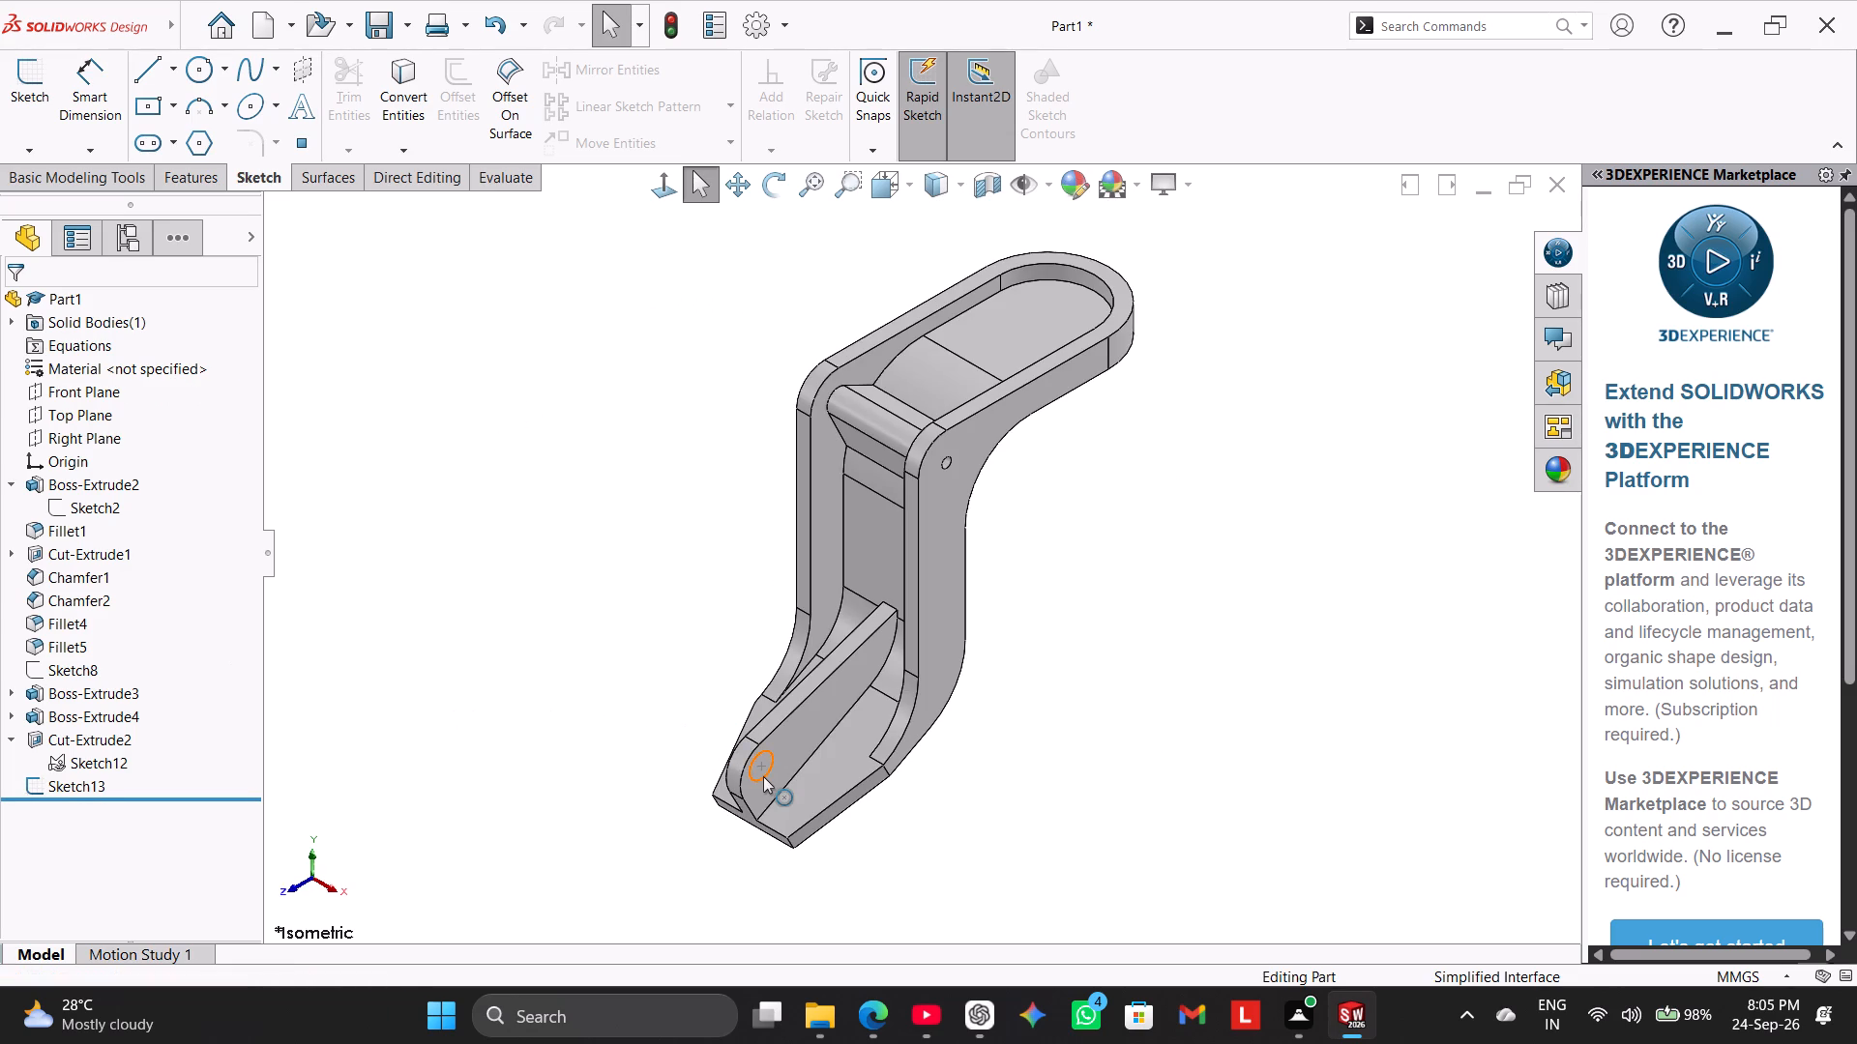
pyautogui.moveTo(361, 634); pyautogui.dragTo(592, 502, button='right')
pyautogui.rightClick(764, 776)
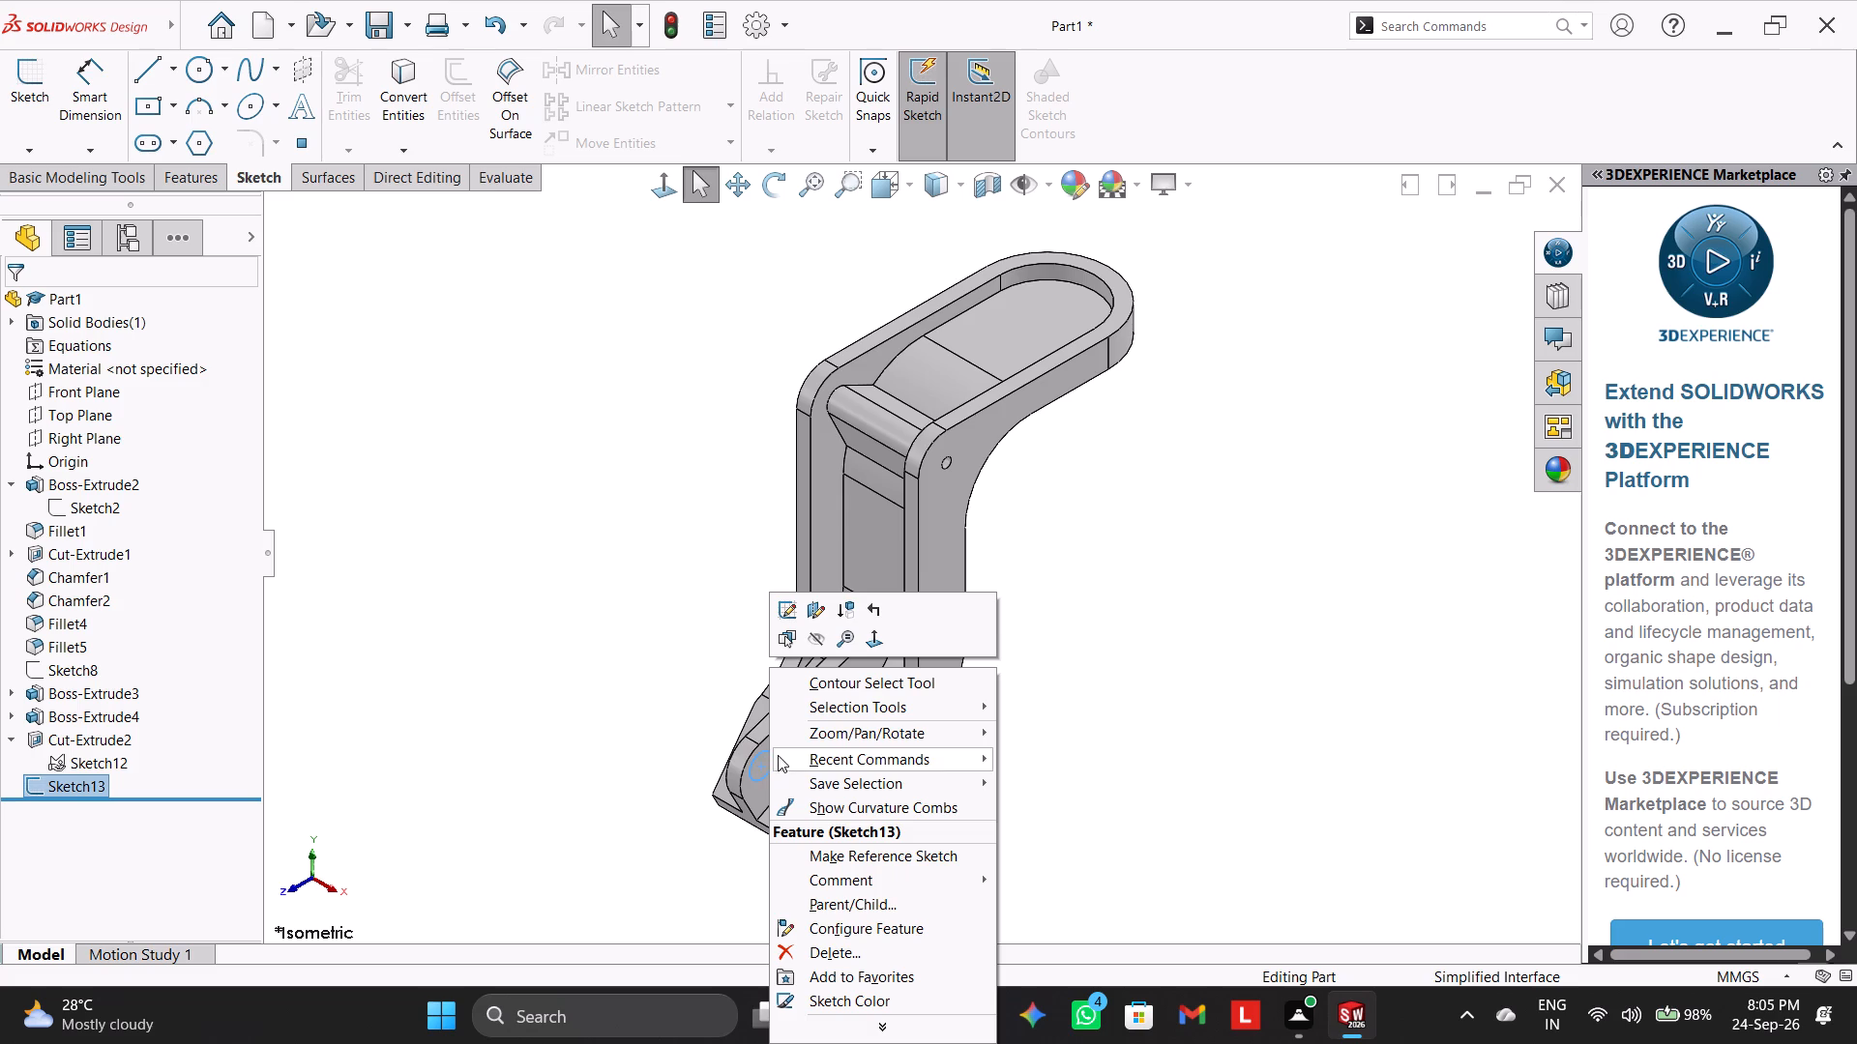
pyautogui.click(685, 651)
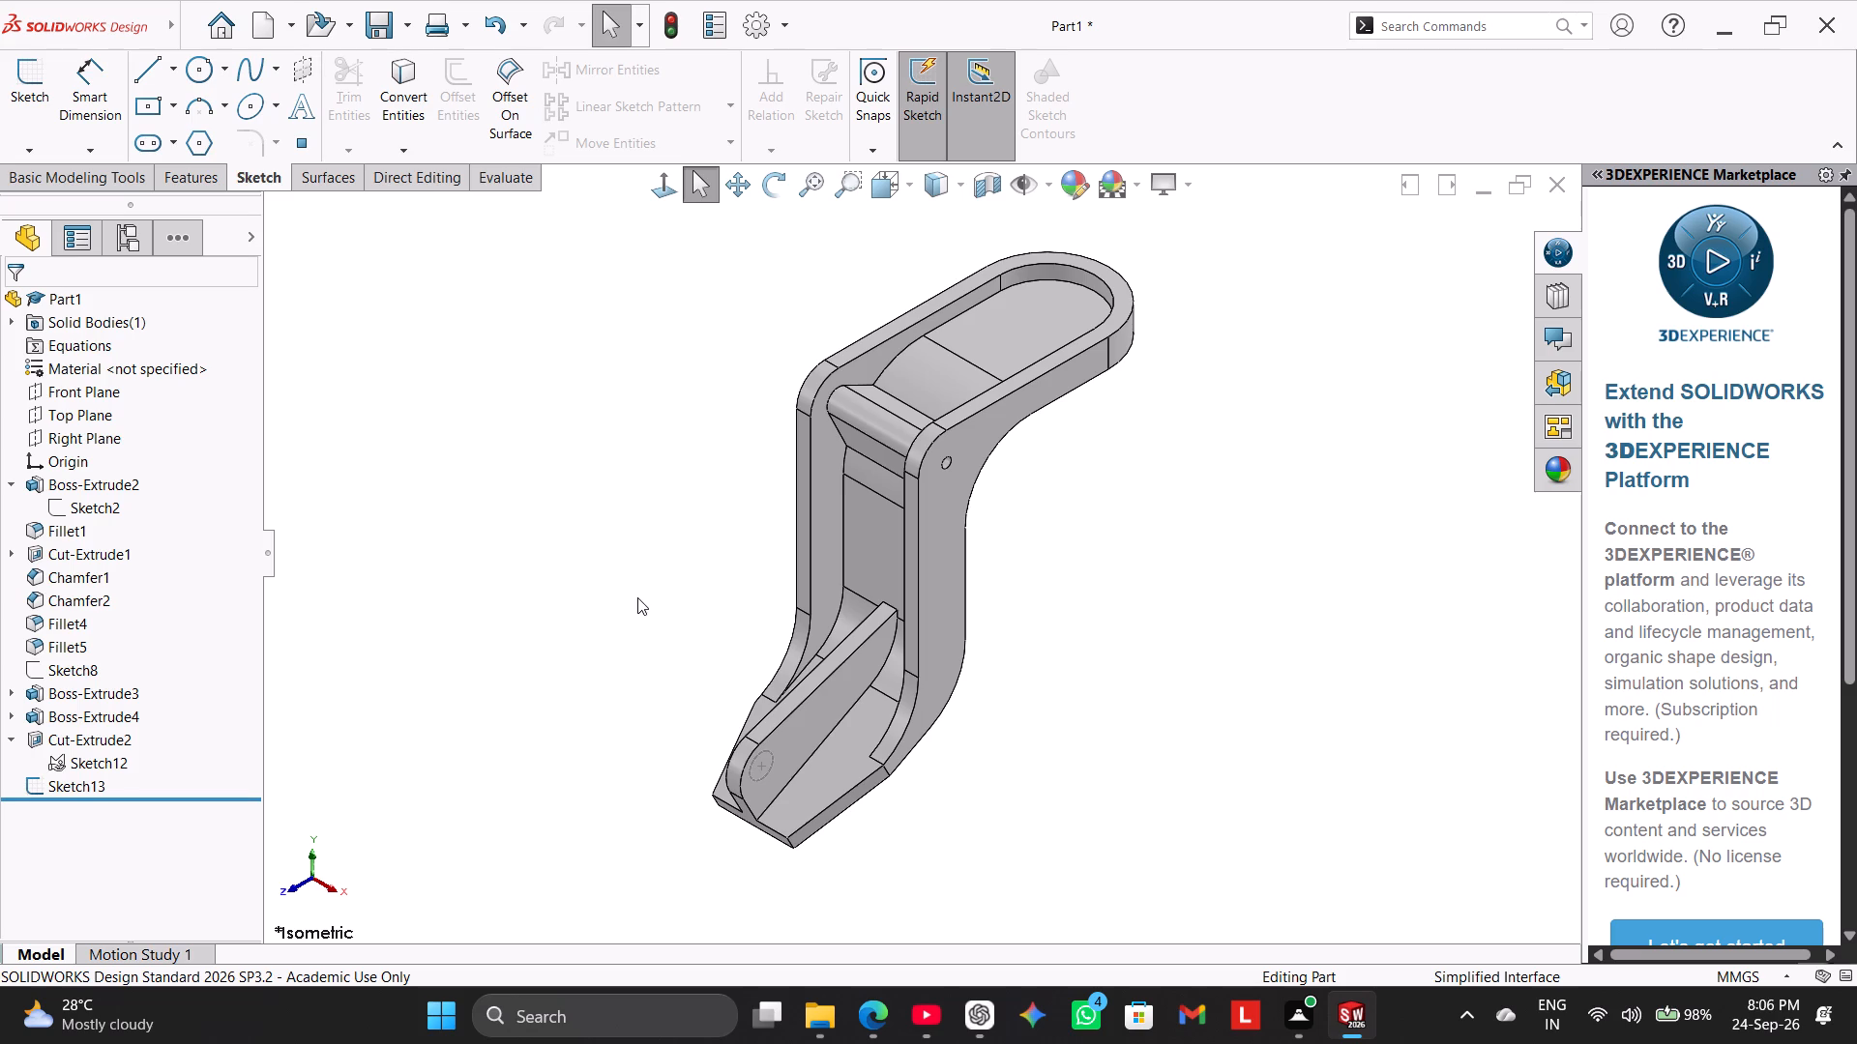
pyautogui.click(198, 179)
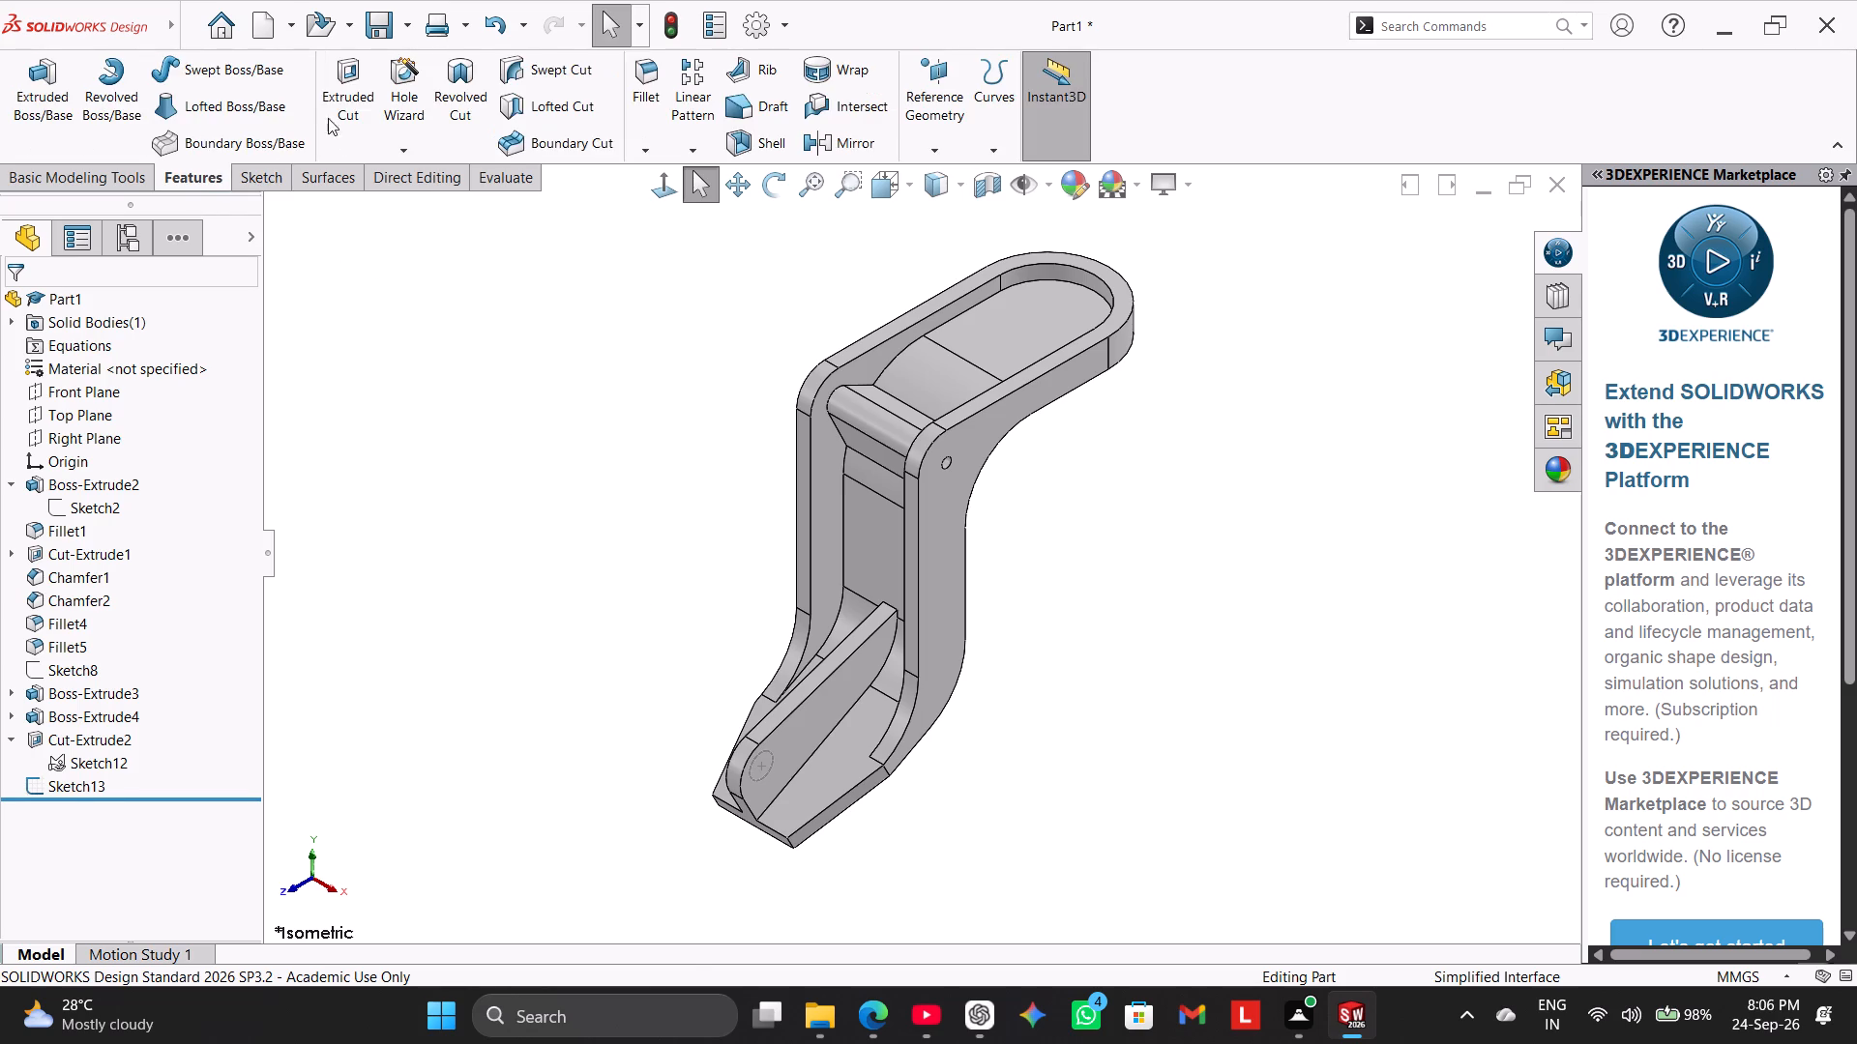
pyautogui.click(350, 104)
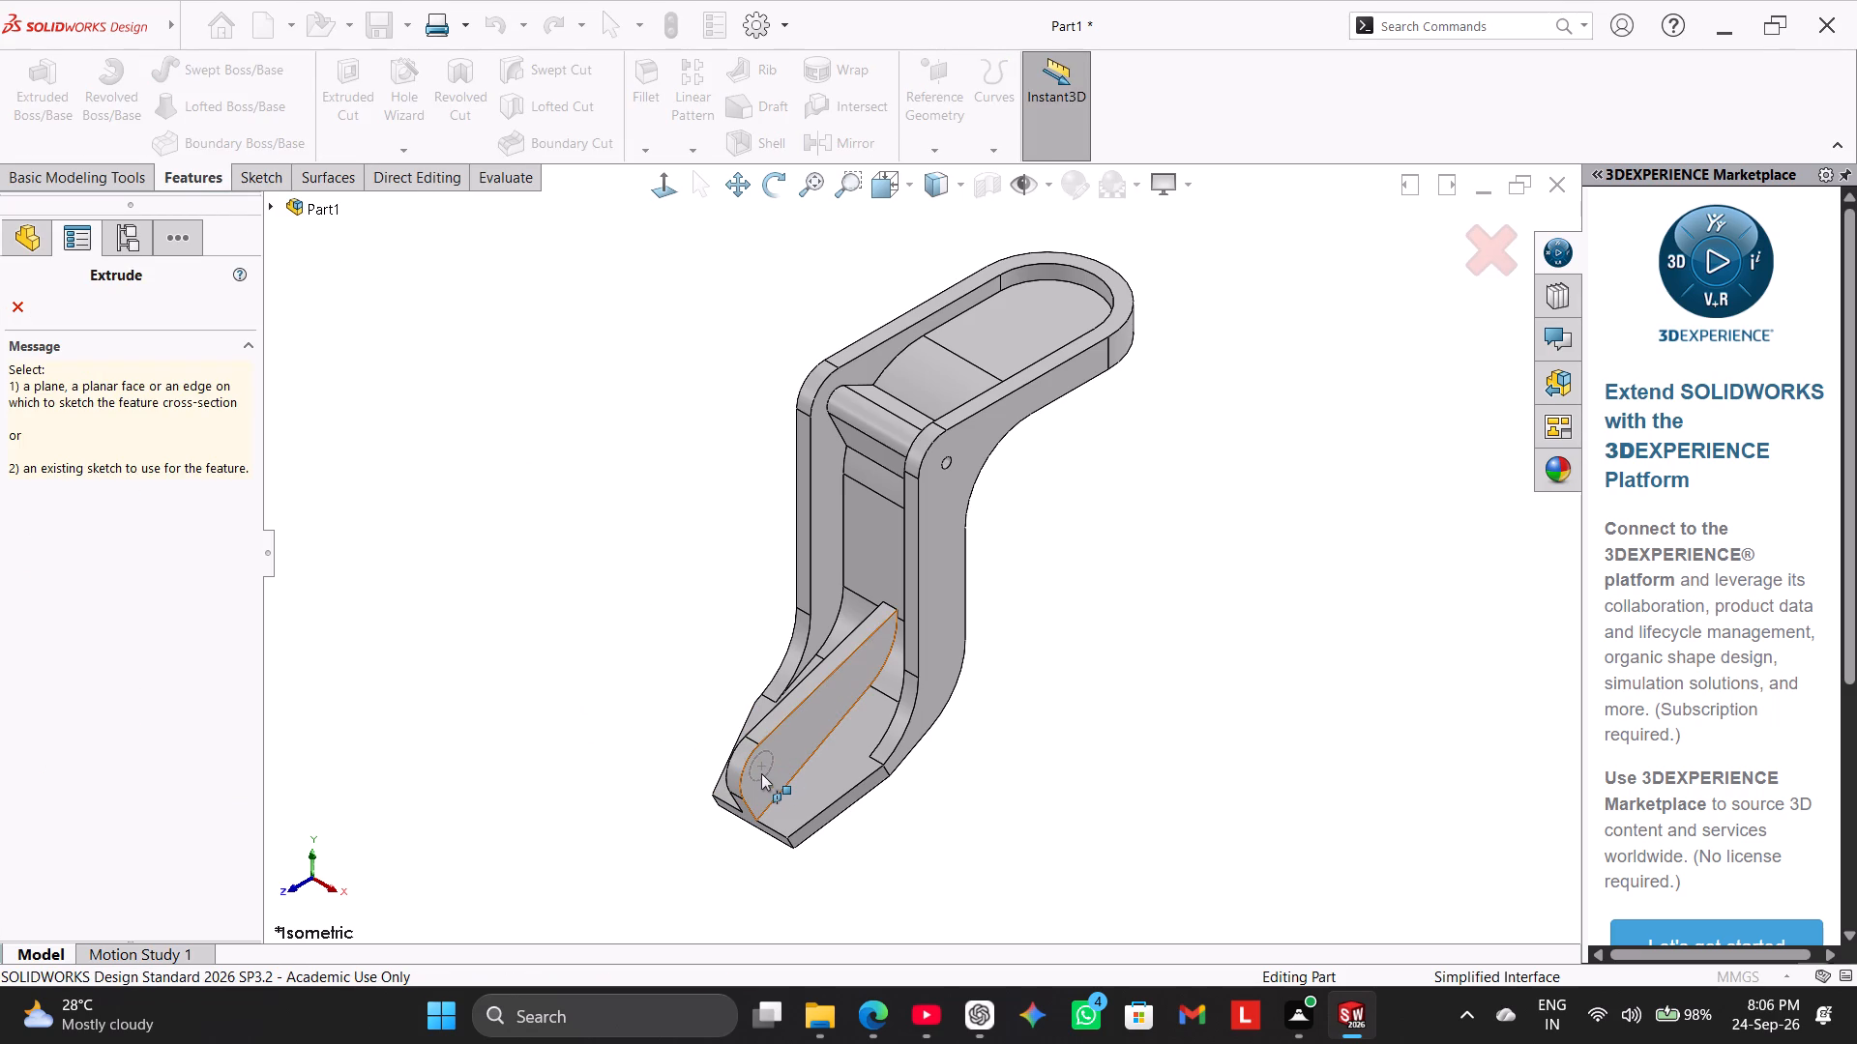
pyautogui.click(765, 777)
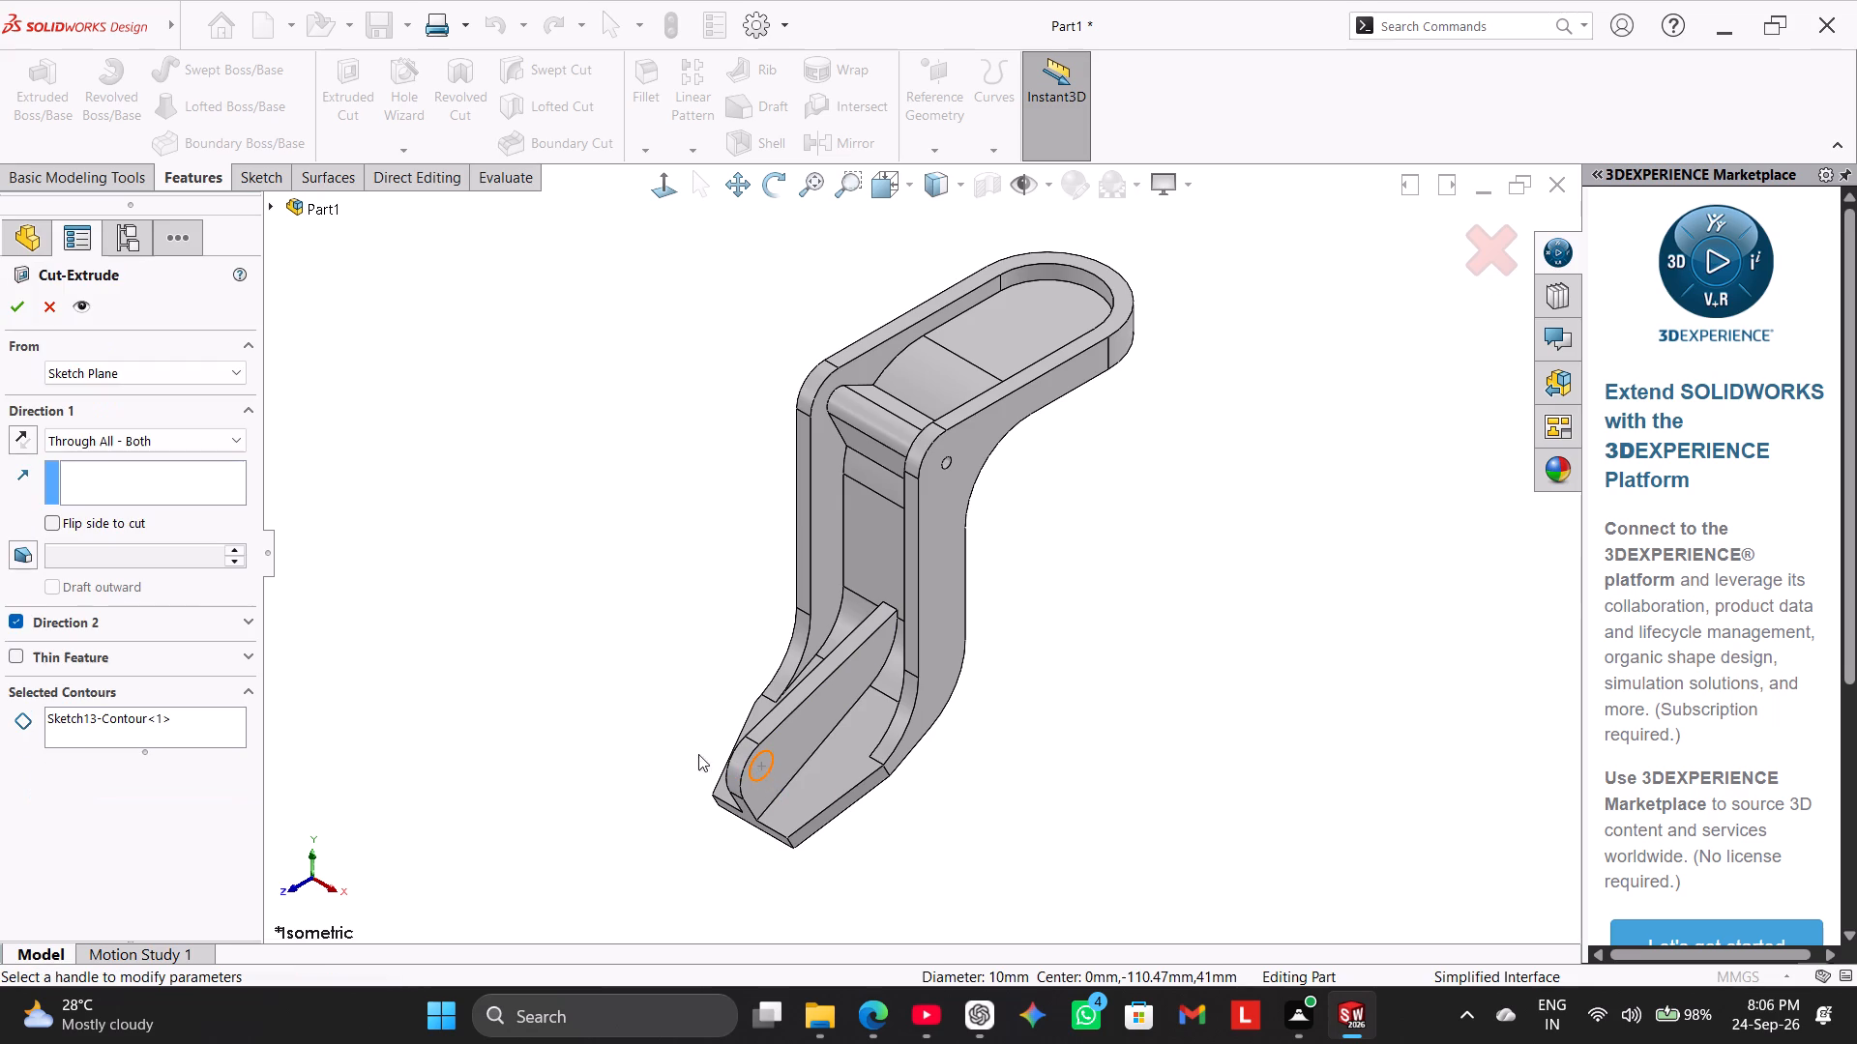
pyautogui.click(20, 307)
# Open Sketch12 under Cut-Extrude2 again and examine the wedge profile's rounded end, inner circle and dimensions.
pyautogui.middleClick(459, 585)
pyautogui.scroll(-1, 459, 586)
pyautogui.moveTo(462, 611); pyautogui.dragTo(597, 461, button='right')
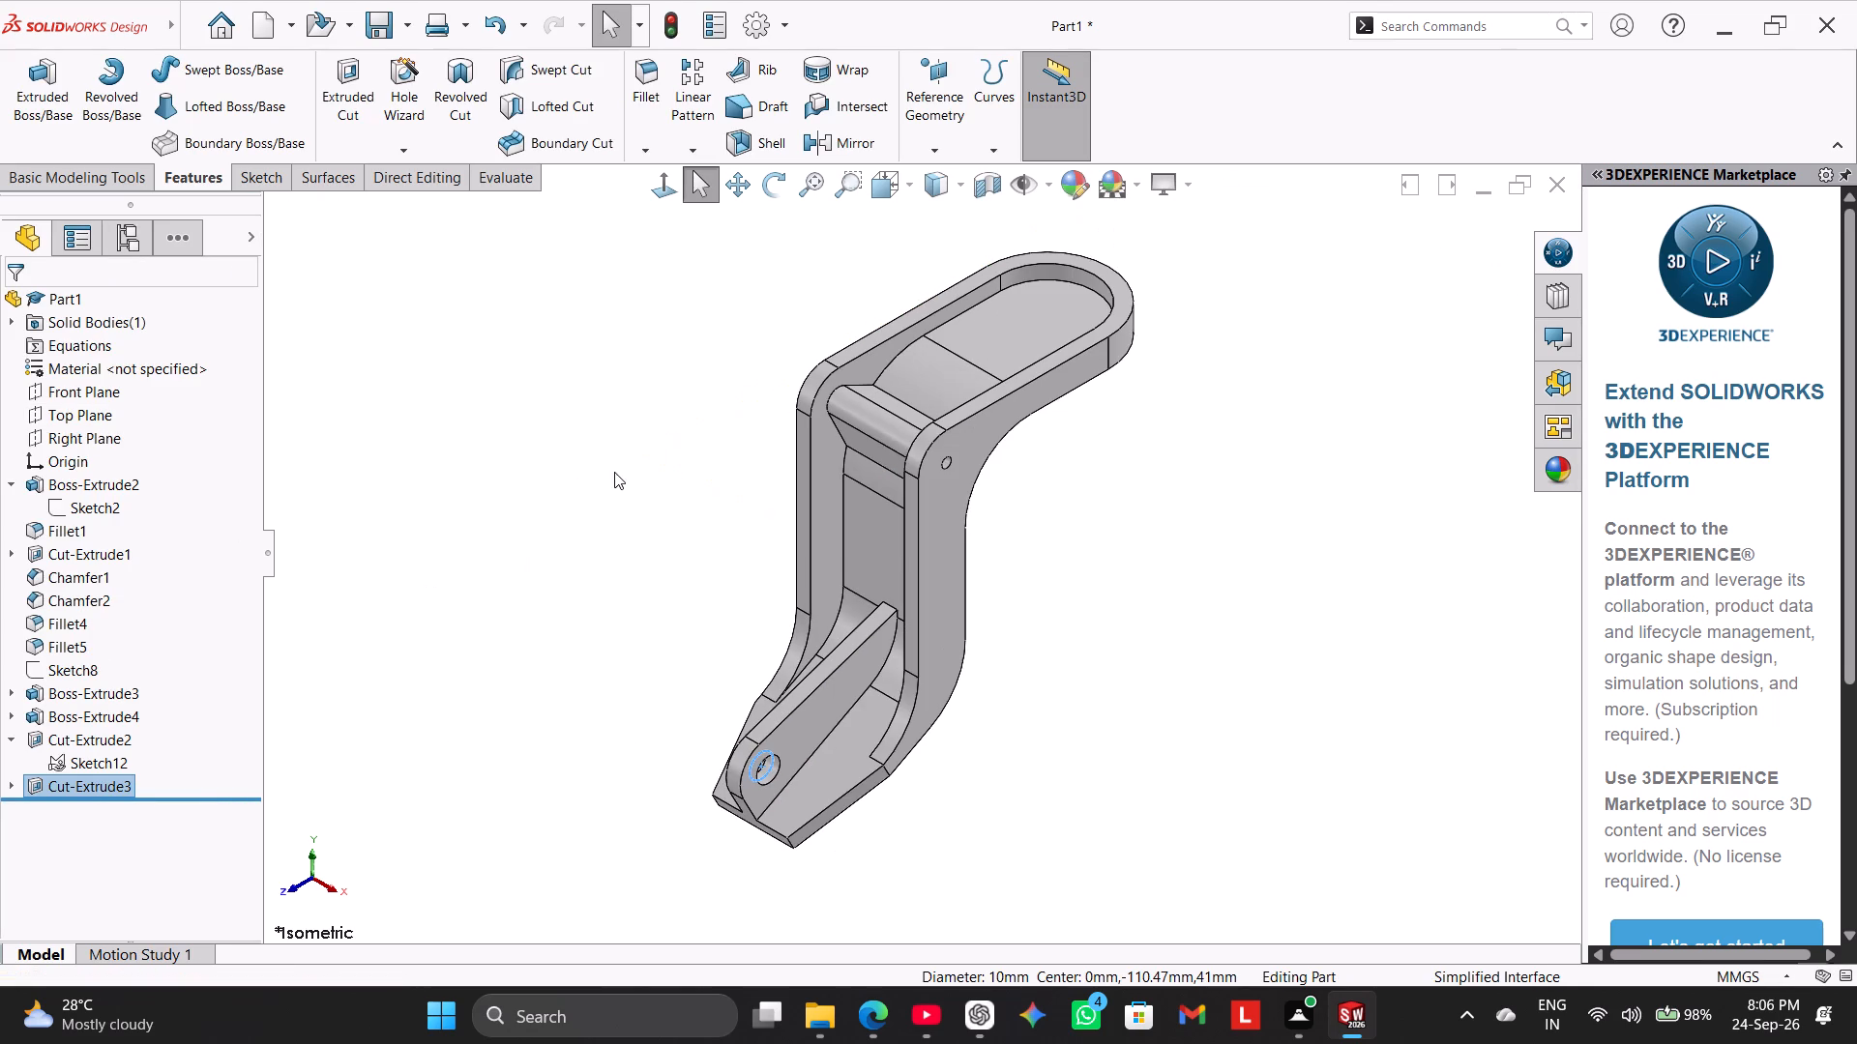
pyautogui.moveTo(523, 502); pyautogui.dragTo(865, 236, button='right')
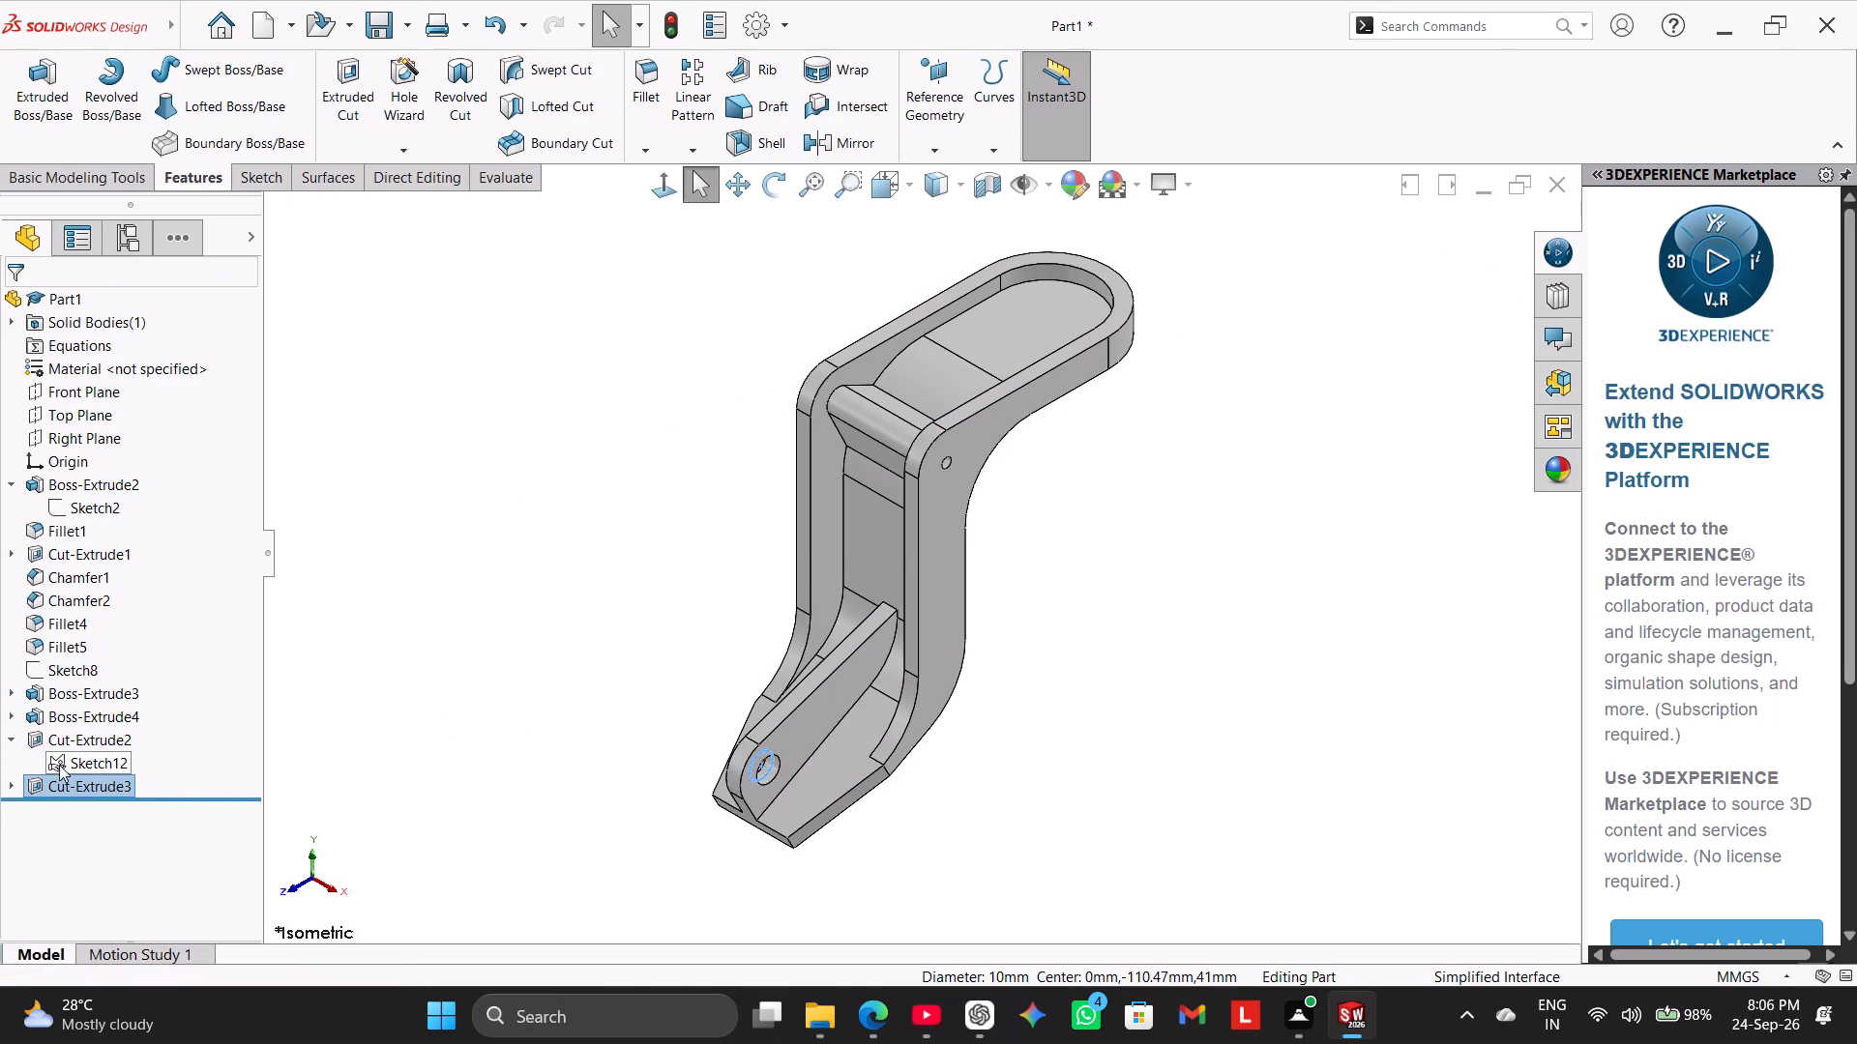
pyautogui.rightClick(64, 765)
pyautogui.click(89, 663)
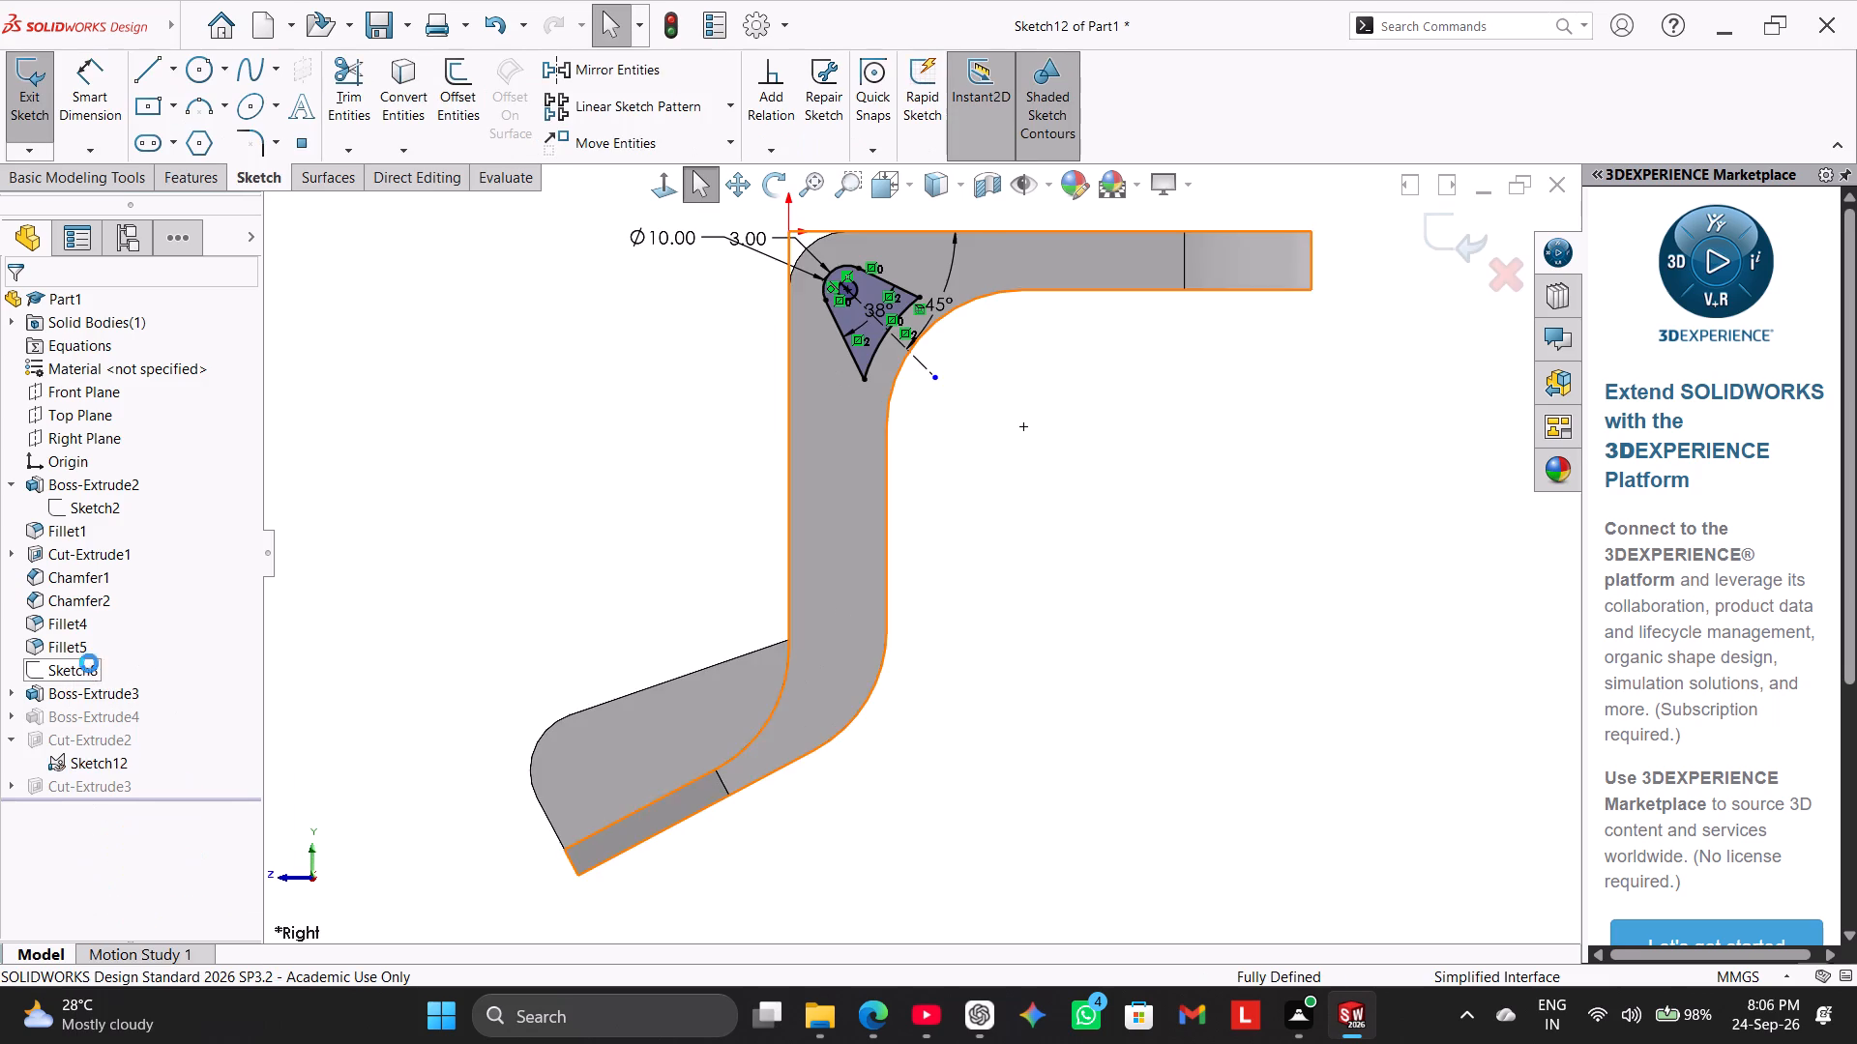
pyautogui.scroll(-2, 1127, 332)
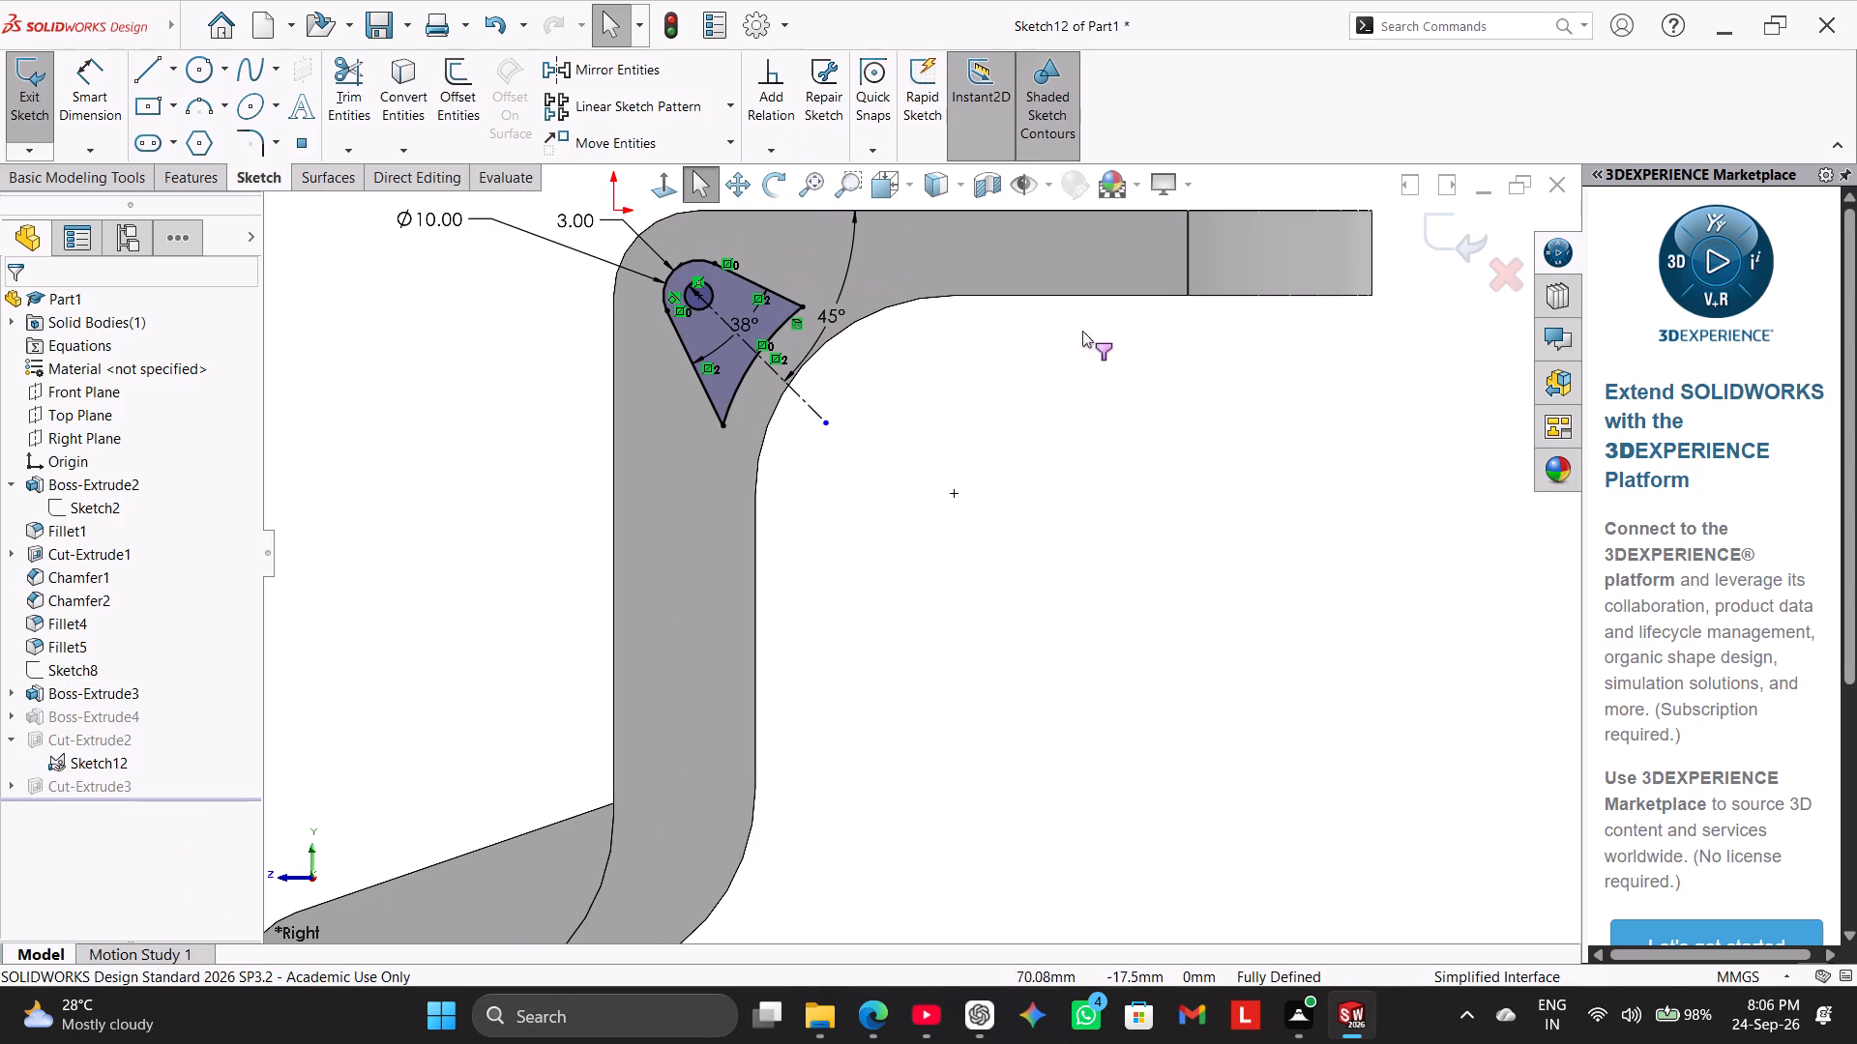
pyautogui.scroll(-2, 750, 256)
pyautogui.scroll(1, 750, 256)
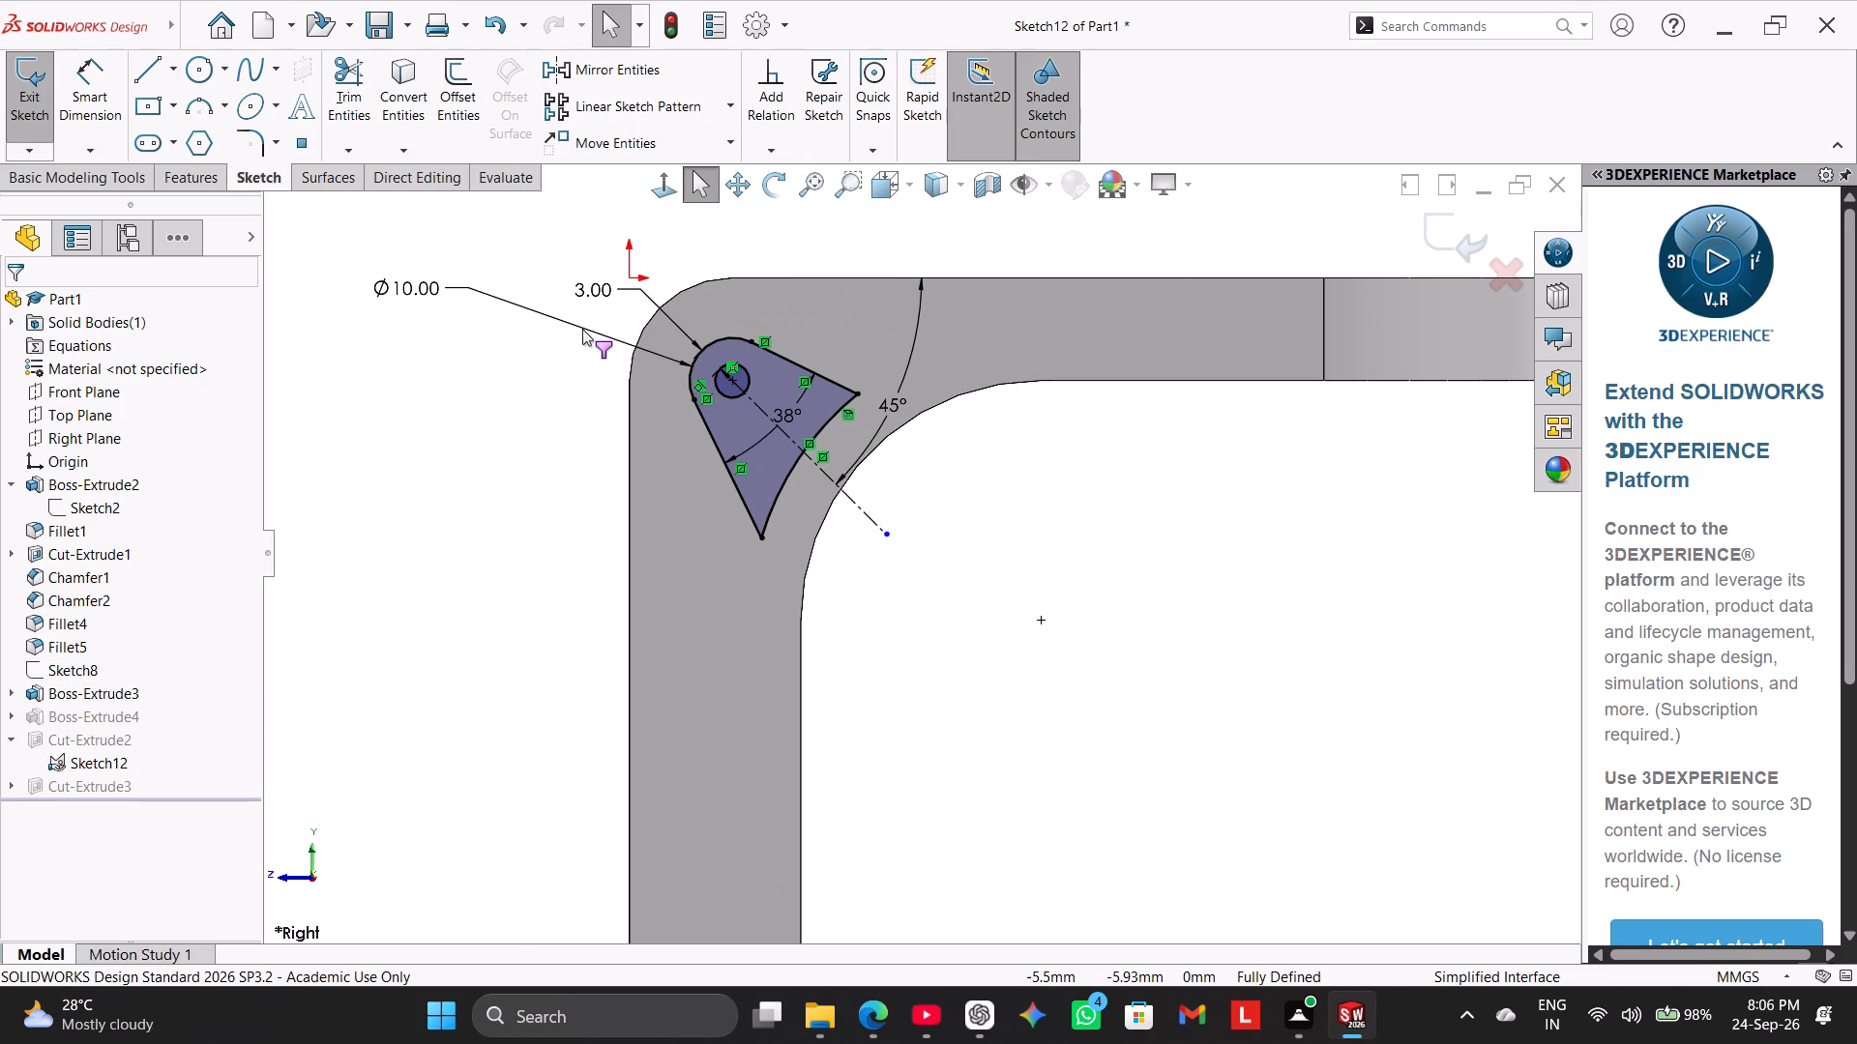
pyautogui.moveTo(551, 397); pyautogui.dragTo(571, 399, button='middle')
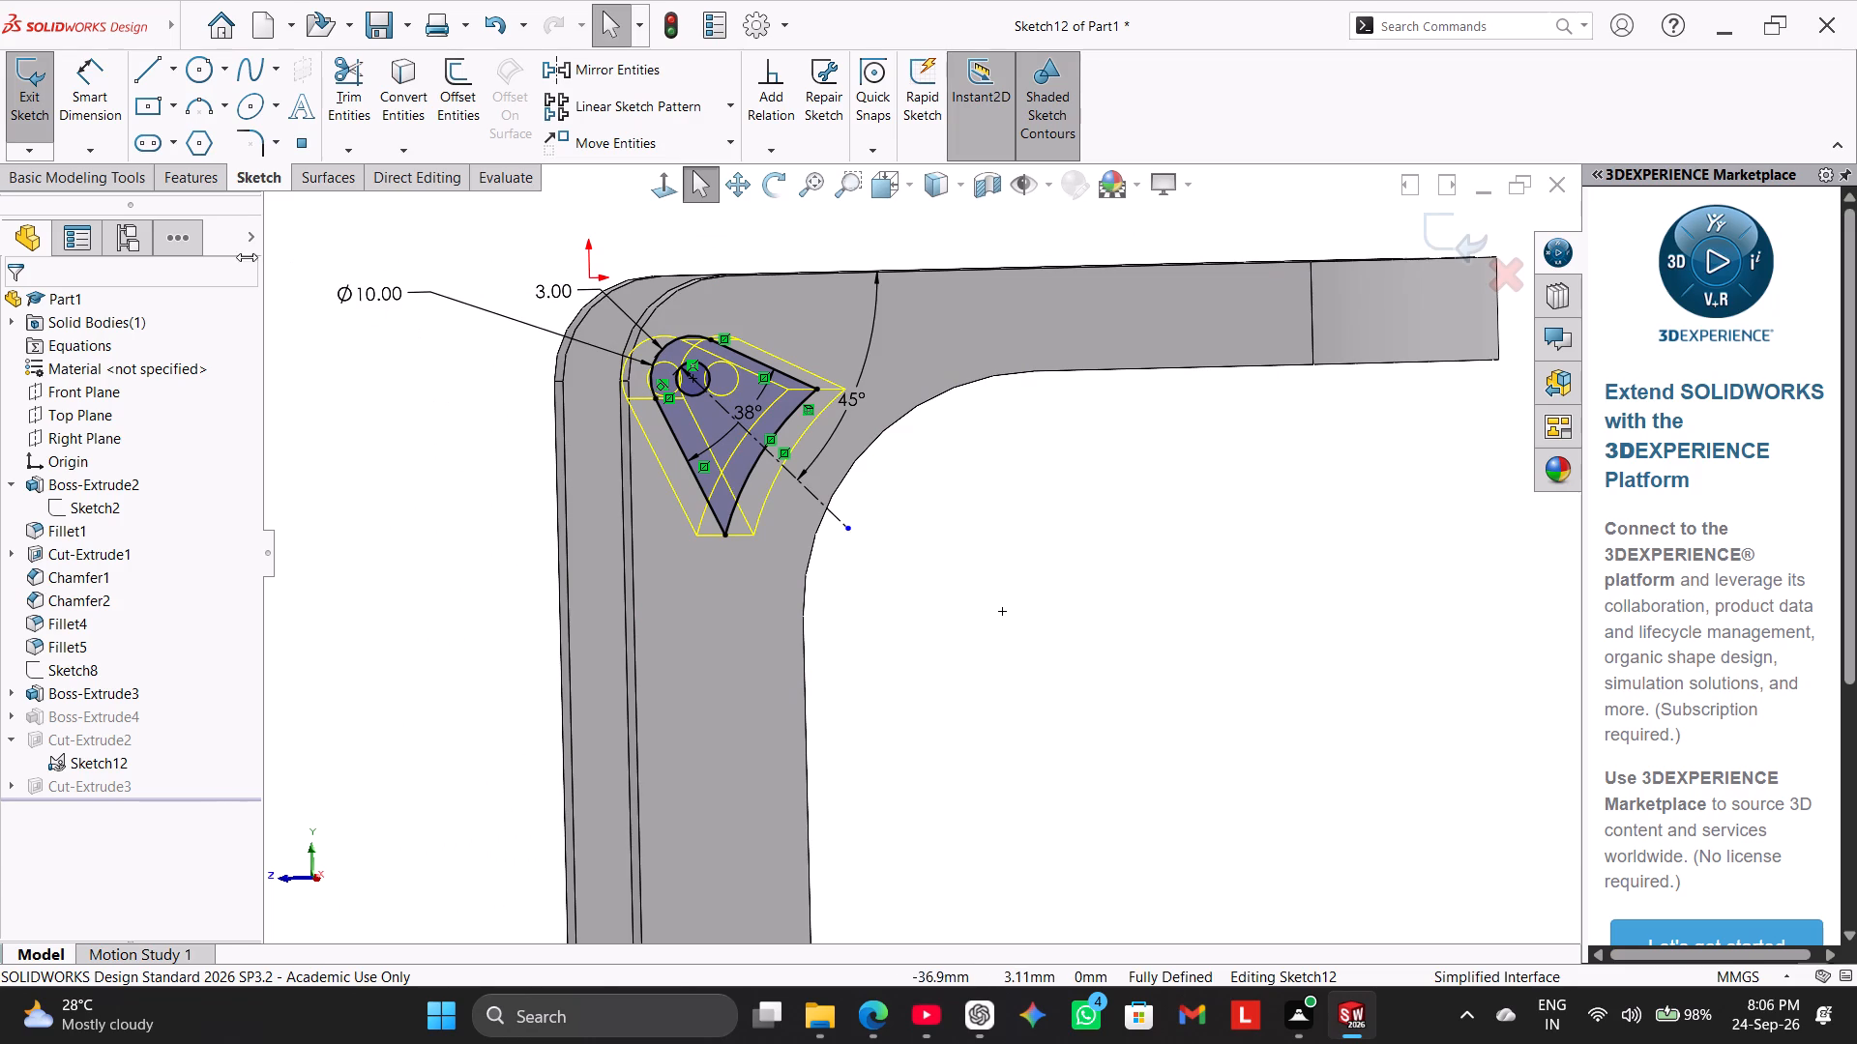
pyautogui.click(652, 179)
pyautogui.scroll(-5, 942, 324)
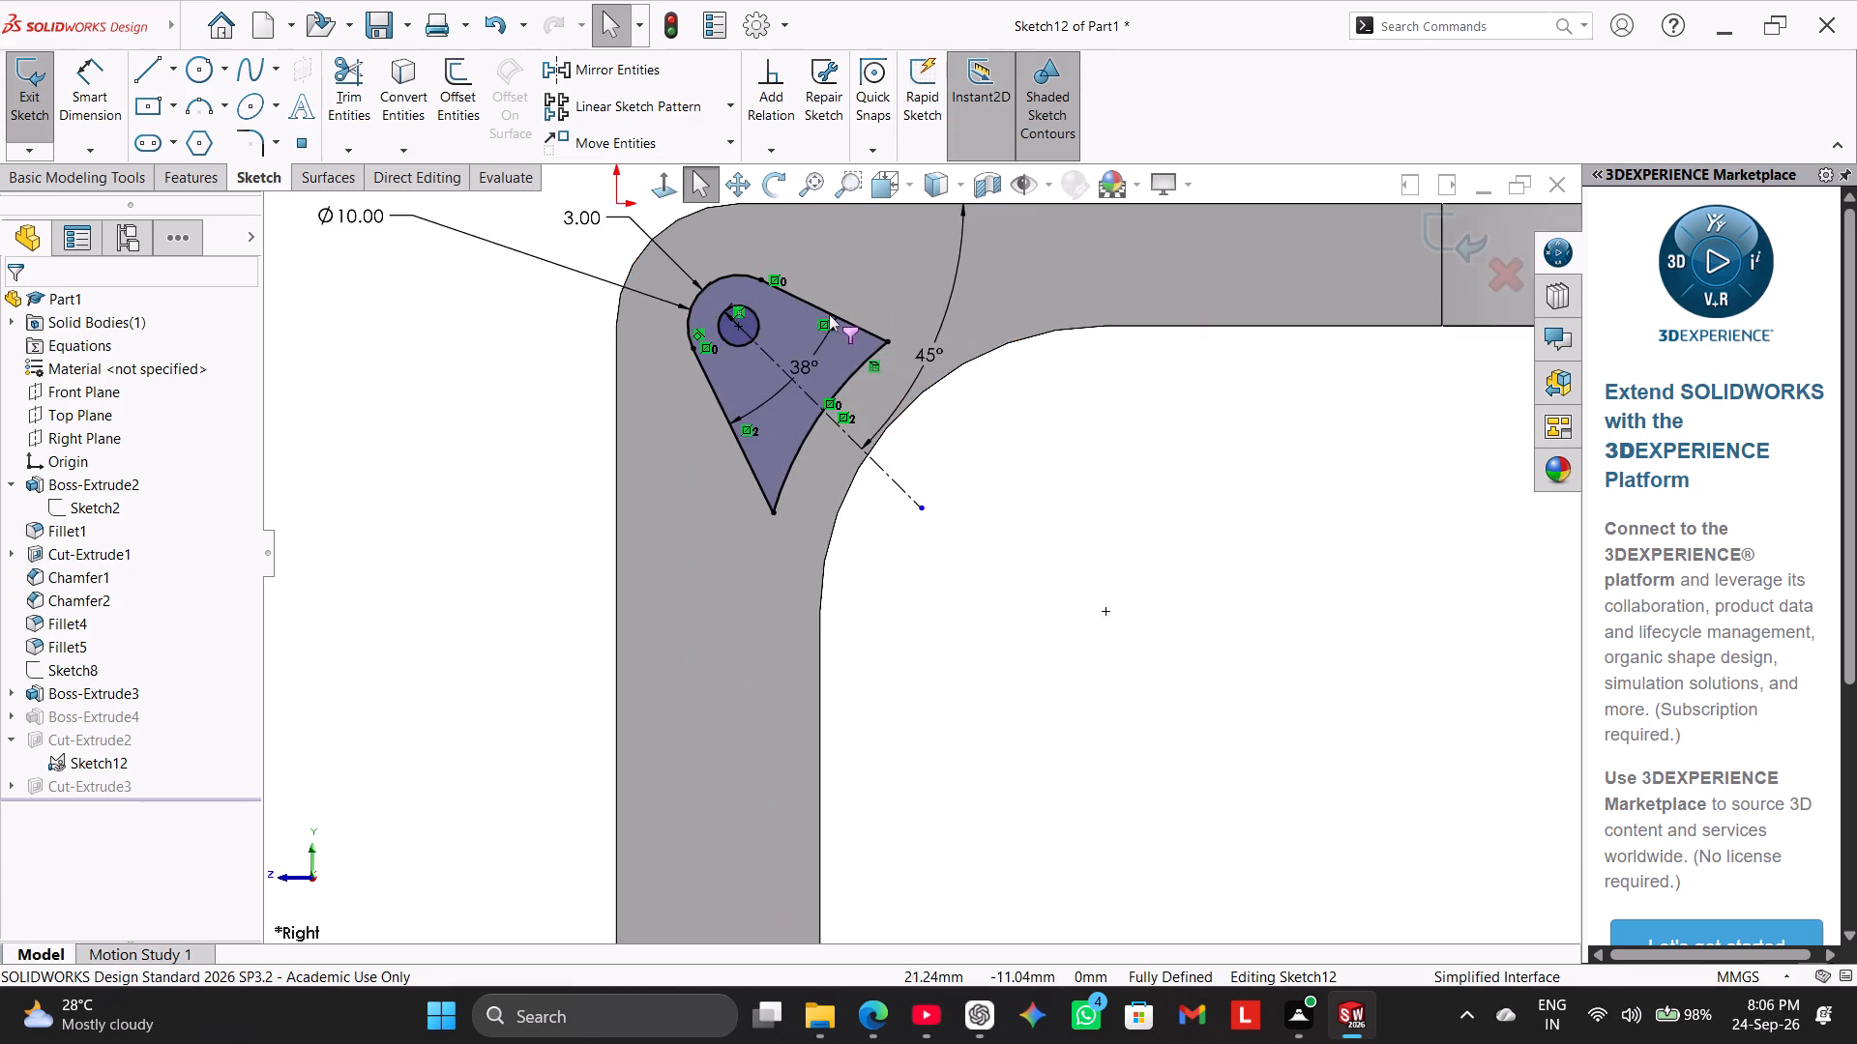
pyautogui.scroll(-2, 829, 314)
pyautogui.scroll(3, 628, 353)
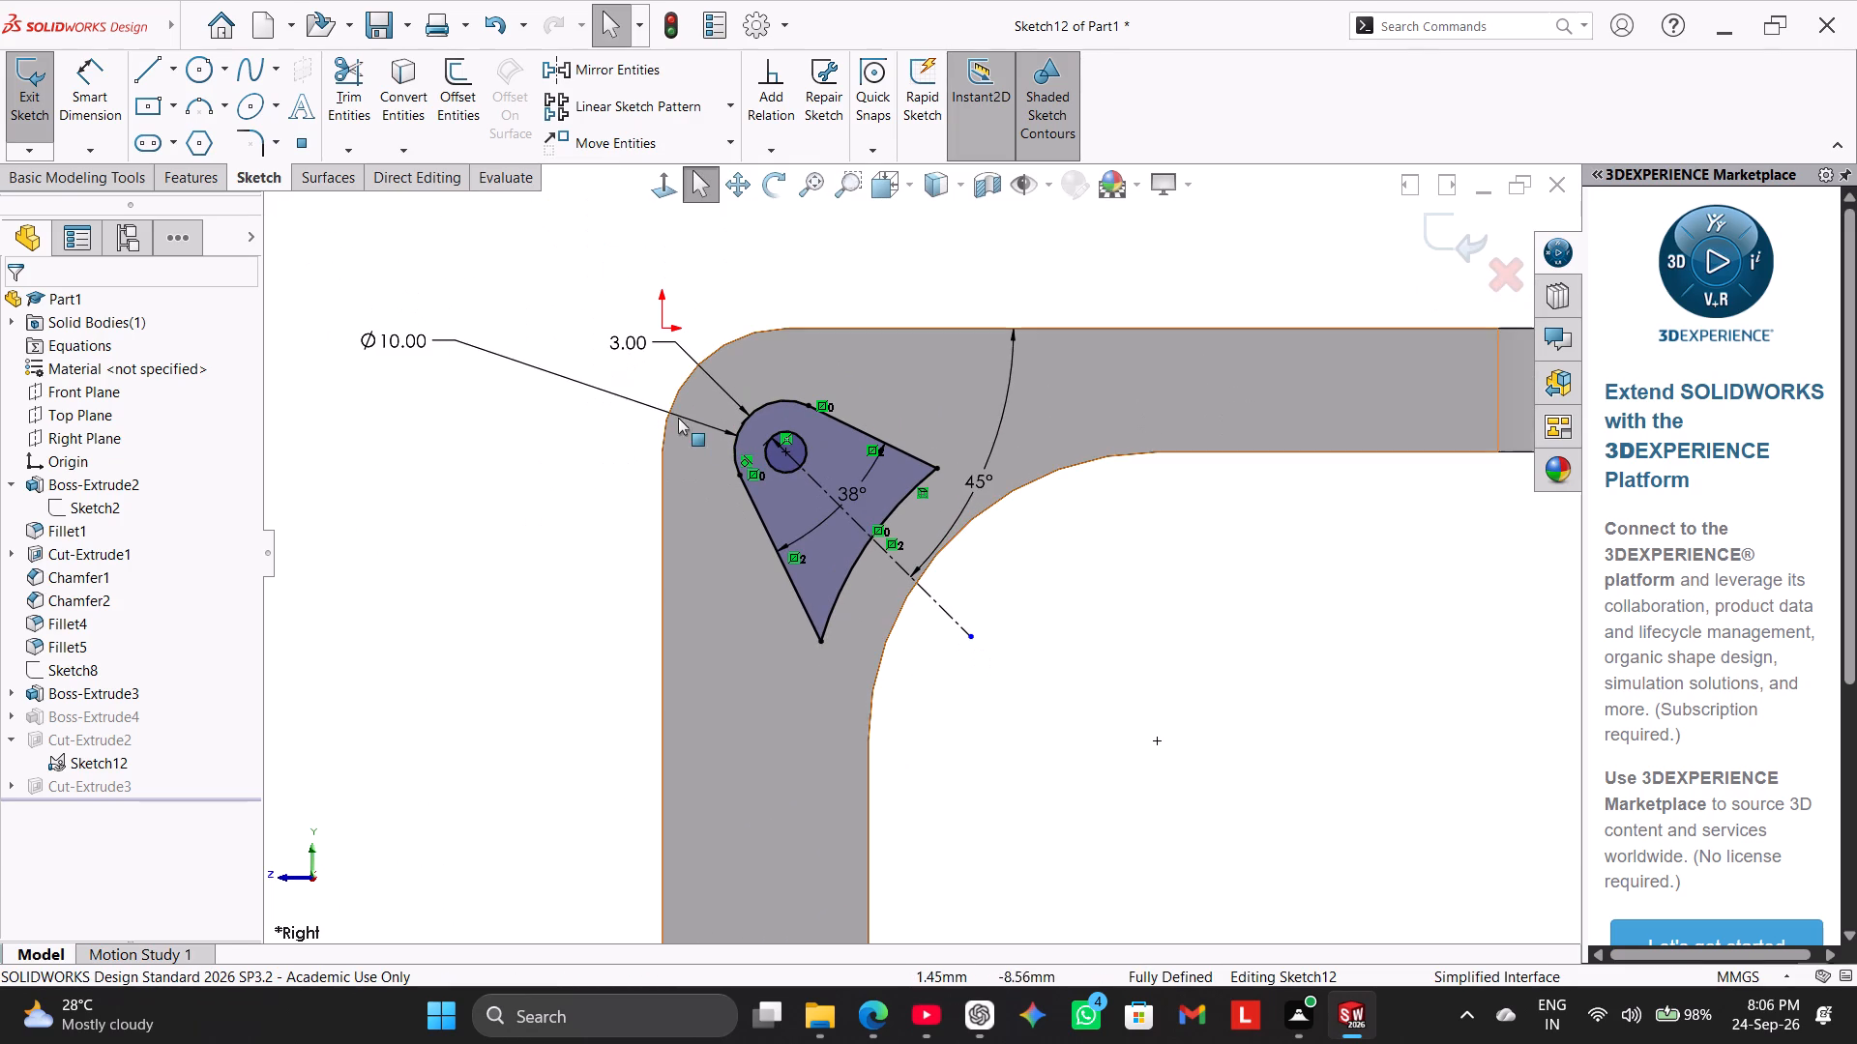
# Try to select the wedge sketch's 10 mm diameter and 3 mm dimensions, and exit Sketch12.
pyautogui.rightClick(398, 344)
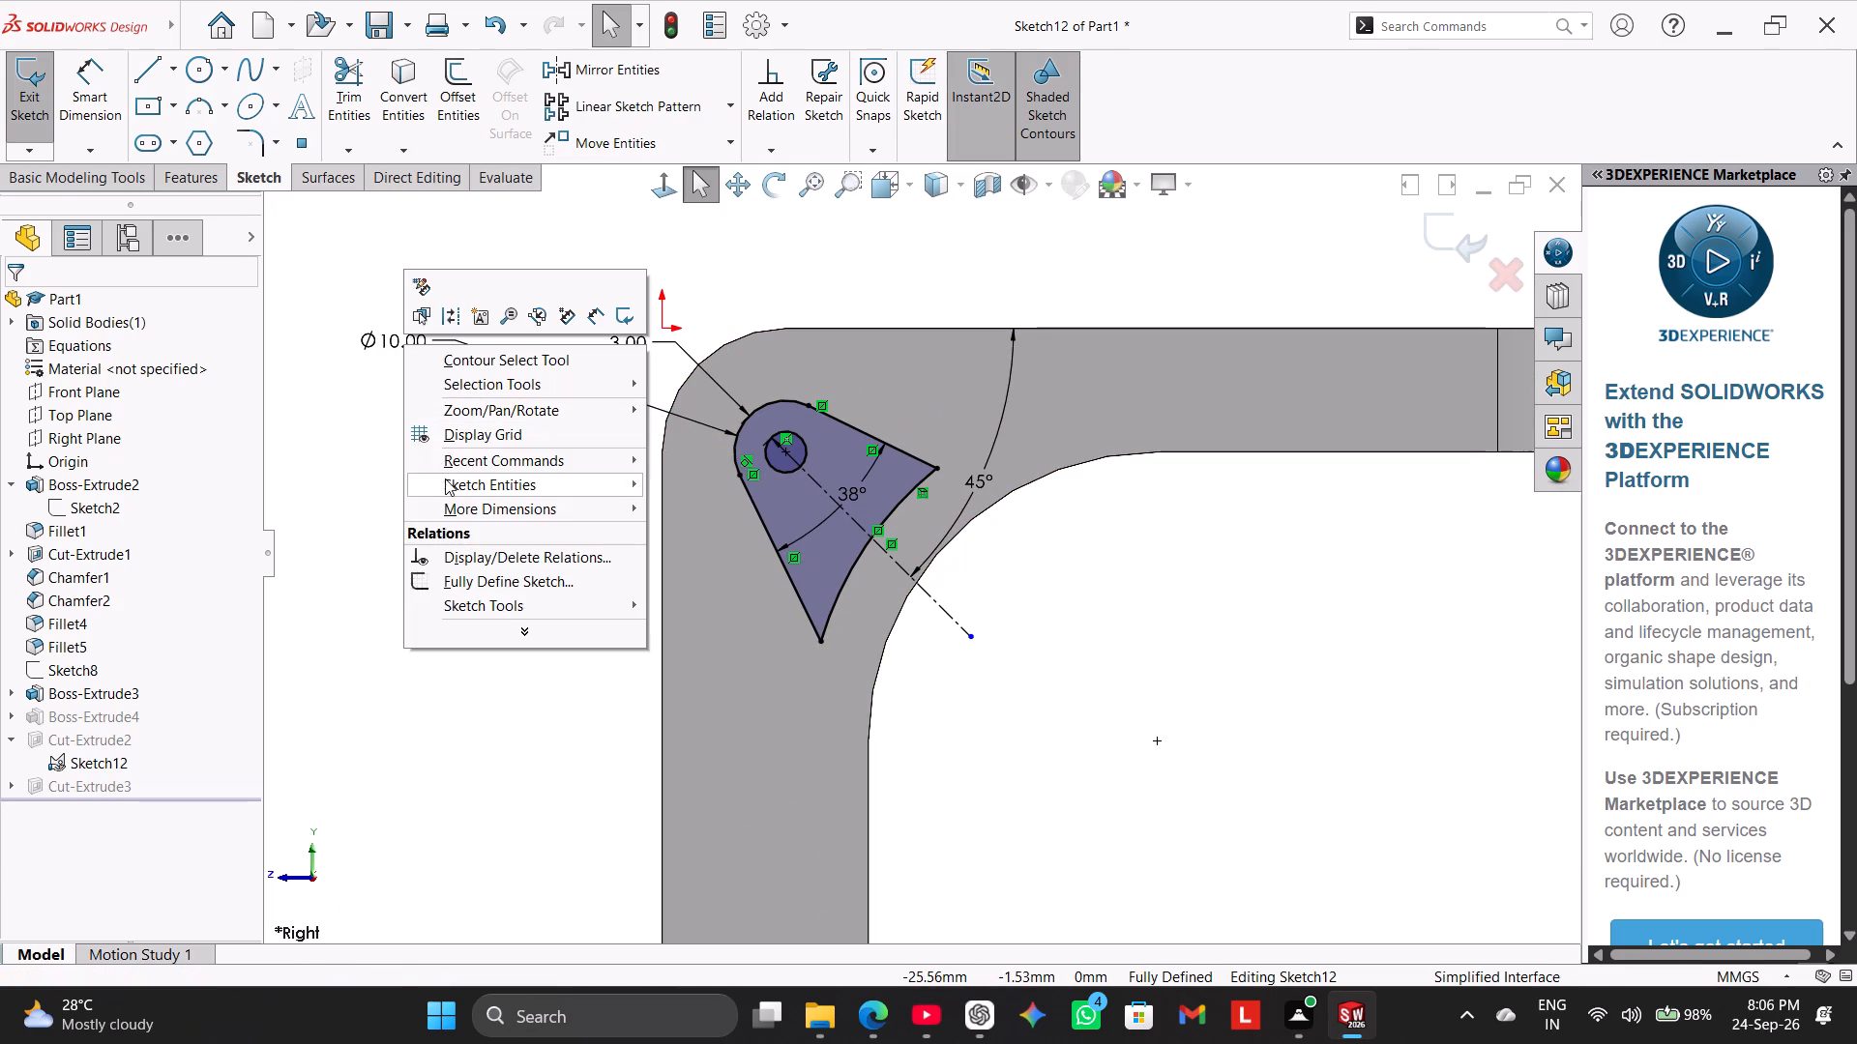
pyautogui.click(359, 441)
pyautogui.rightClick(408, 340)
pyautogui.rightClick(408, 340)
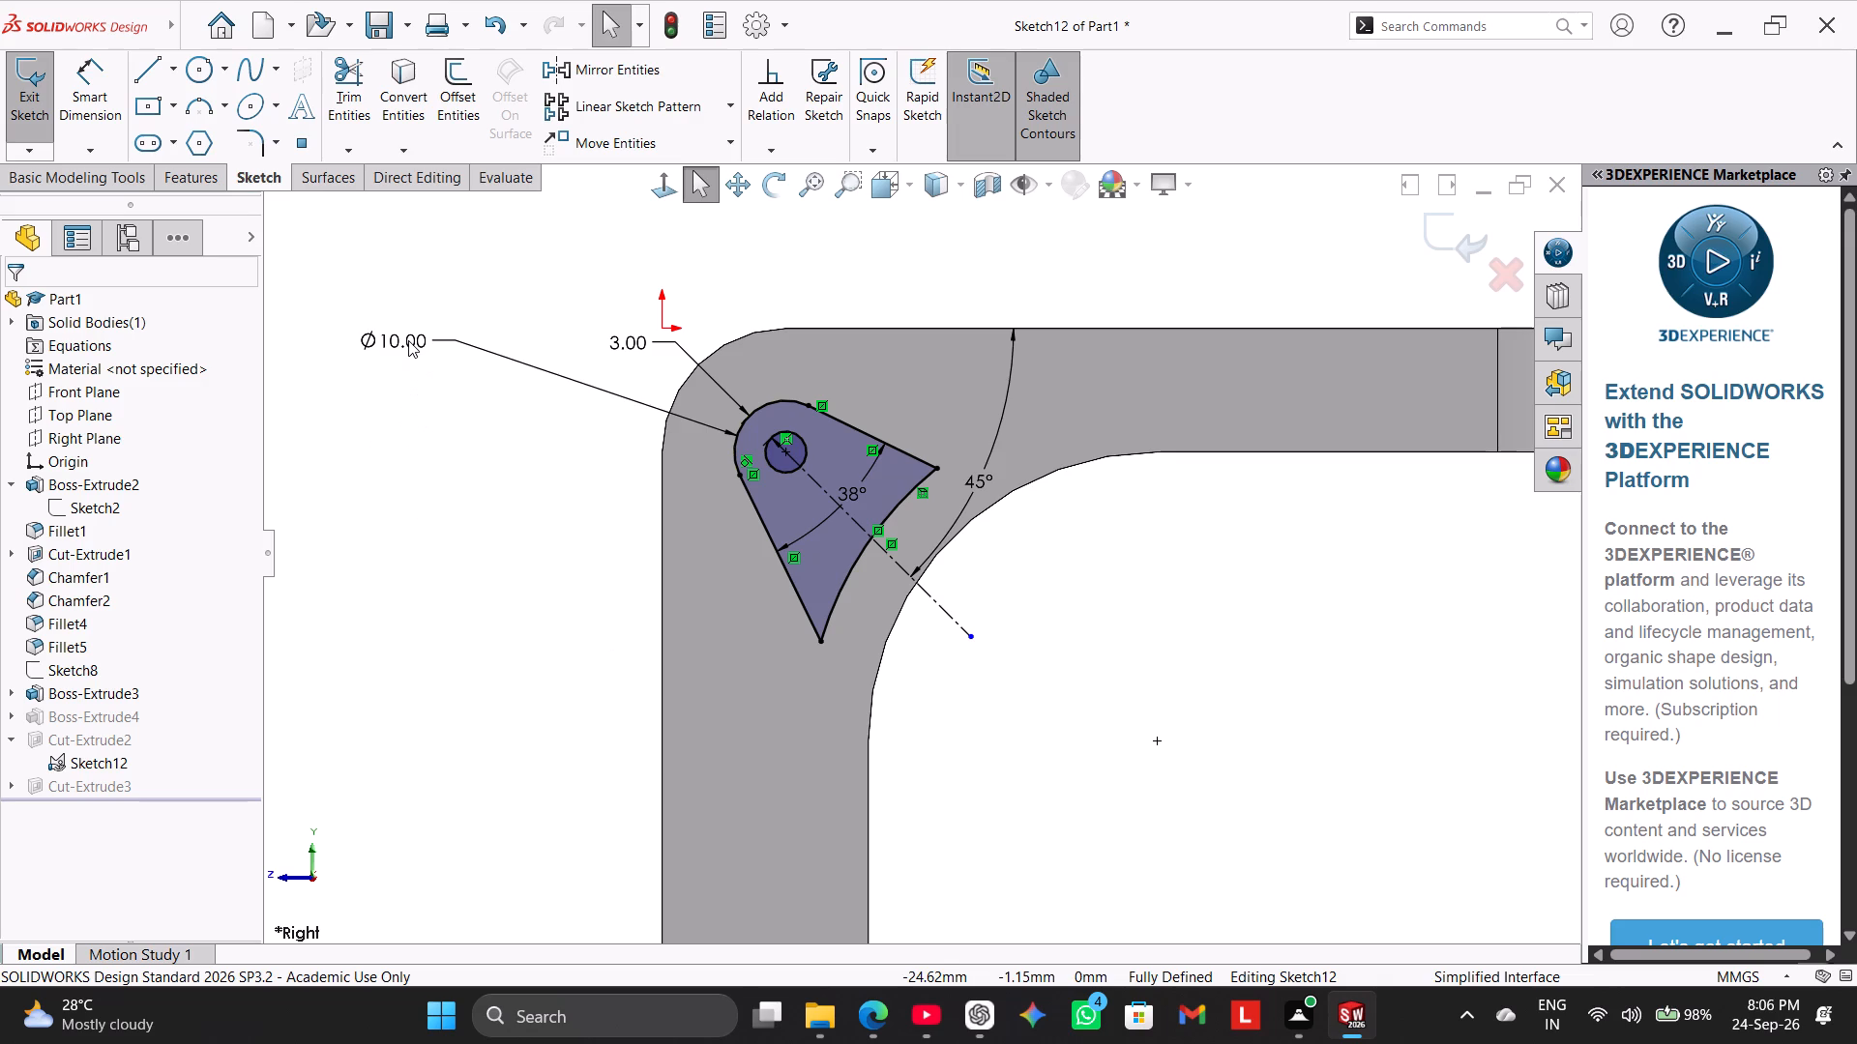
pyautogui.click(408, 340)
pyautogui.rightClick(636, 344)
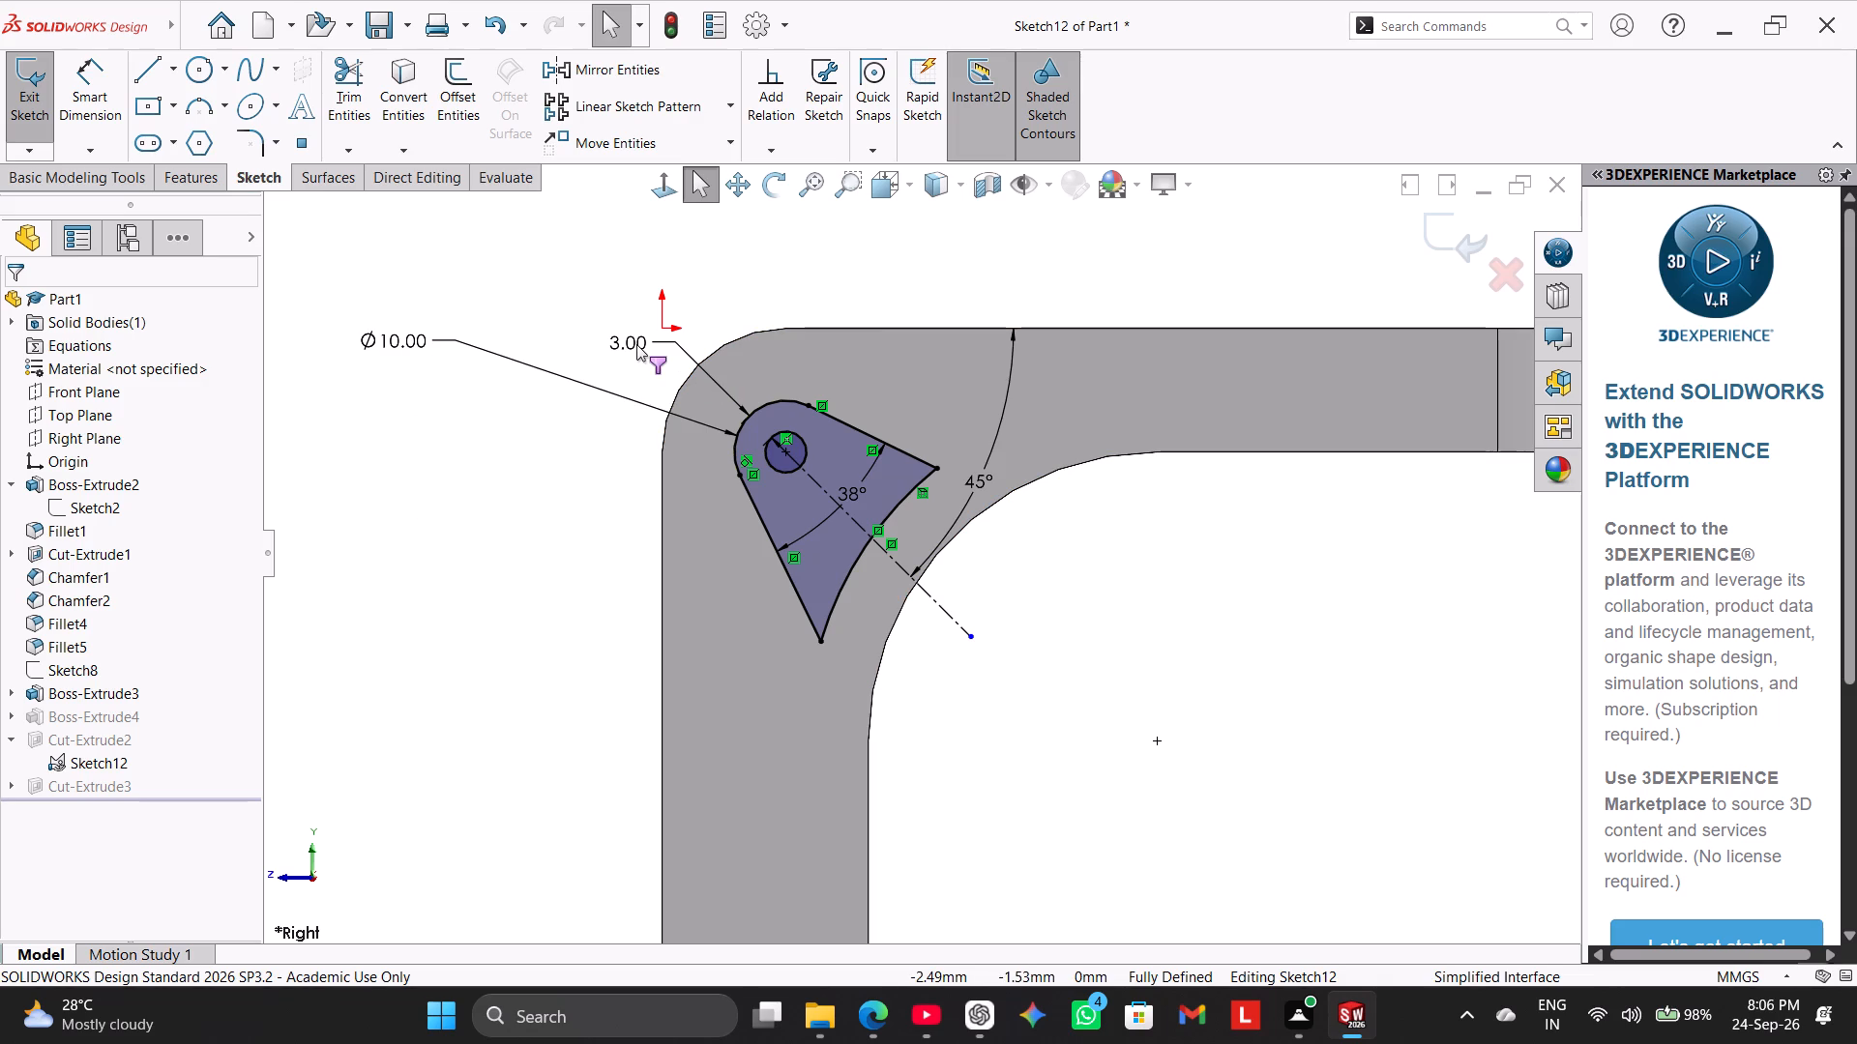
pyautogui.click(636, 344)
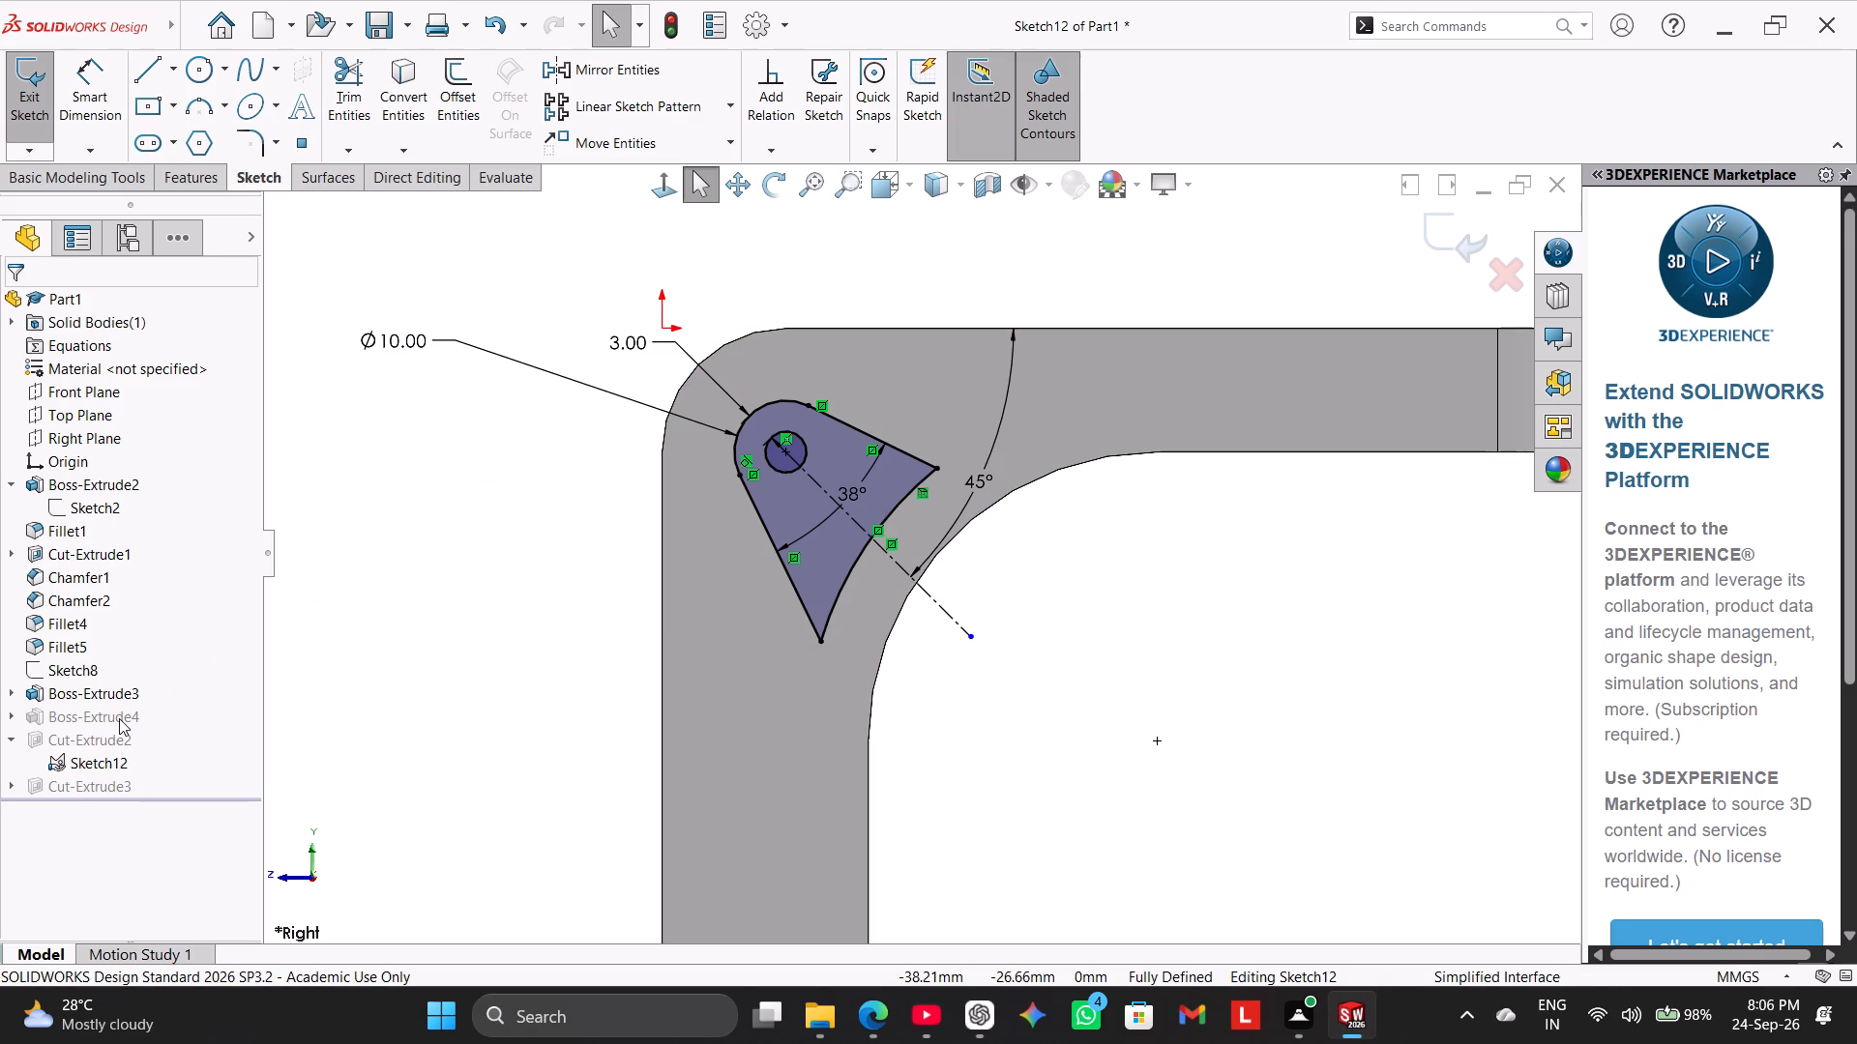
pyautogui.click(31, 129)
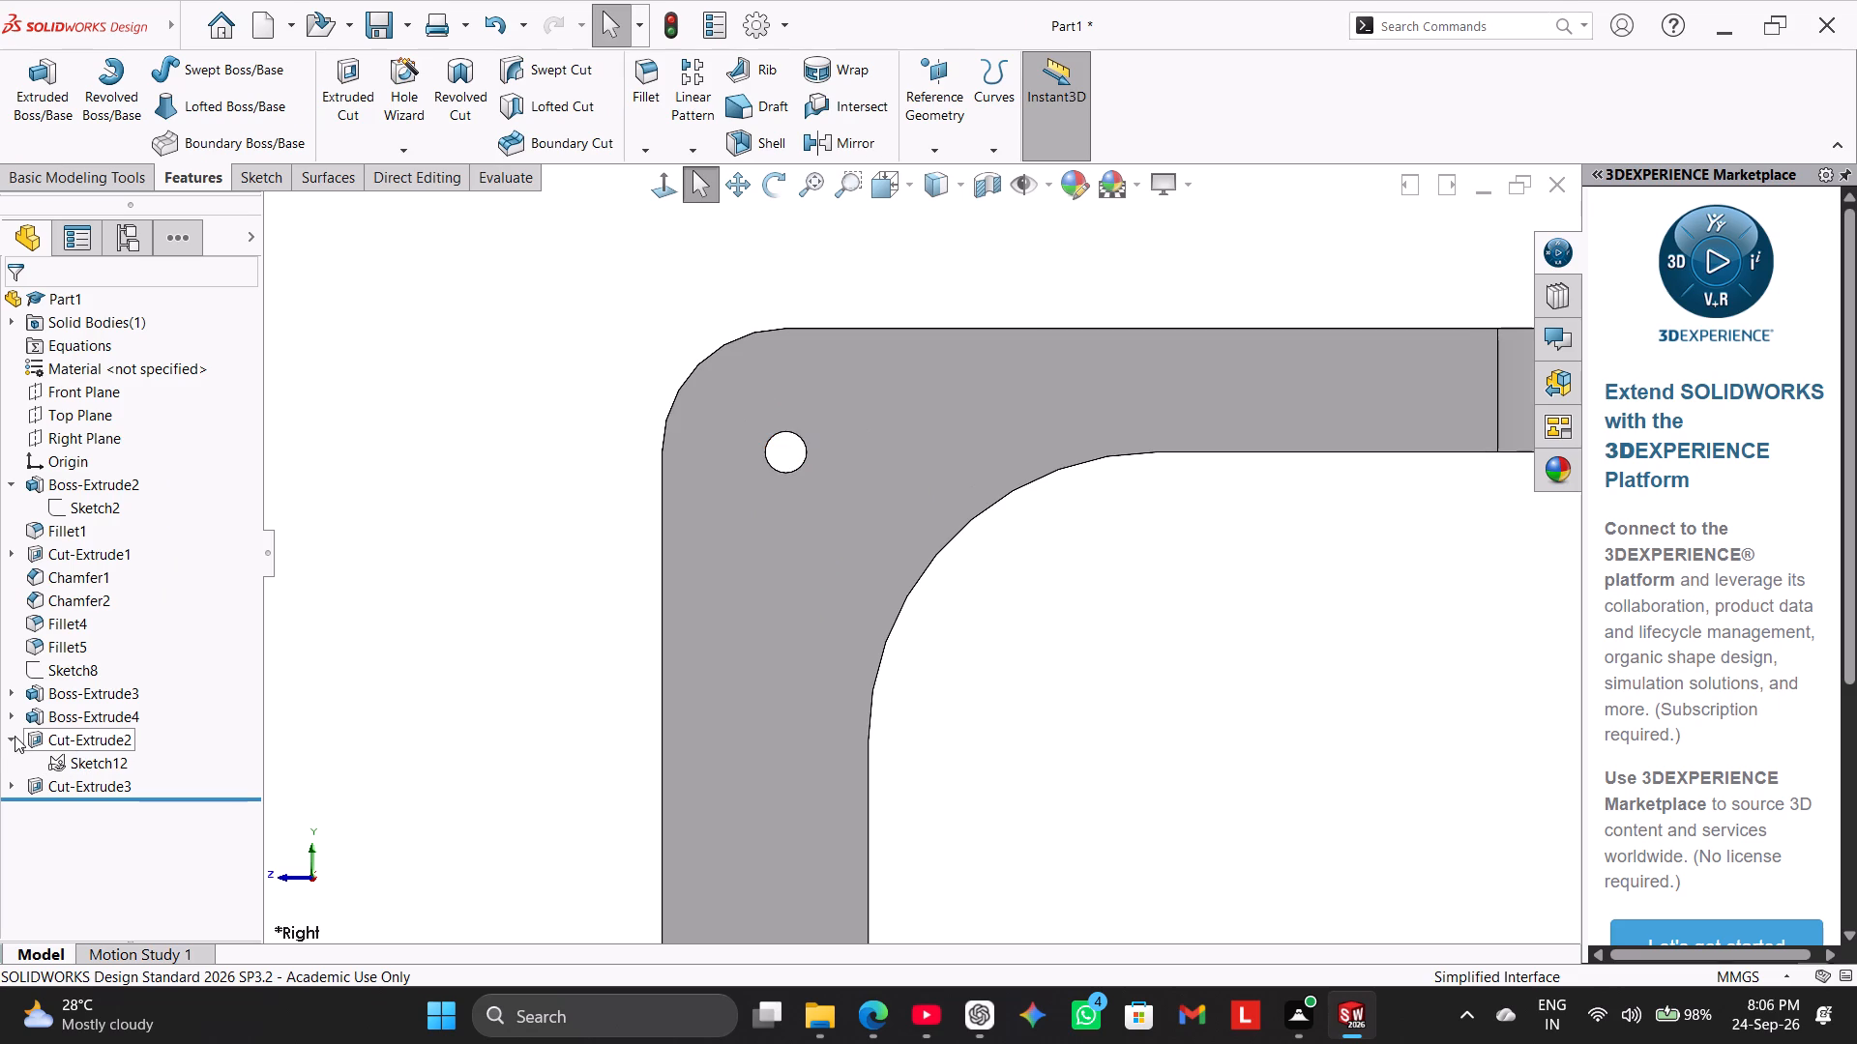
# Delete the Cut-Extrude2 feature that makes the small hole through the wedge boss.
pyautogui.rightClick(67, 742)
pyautogui.click(110, 730)
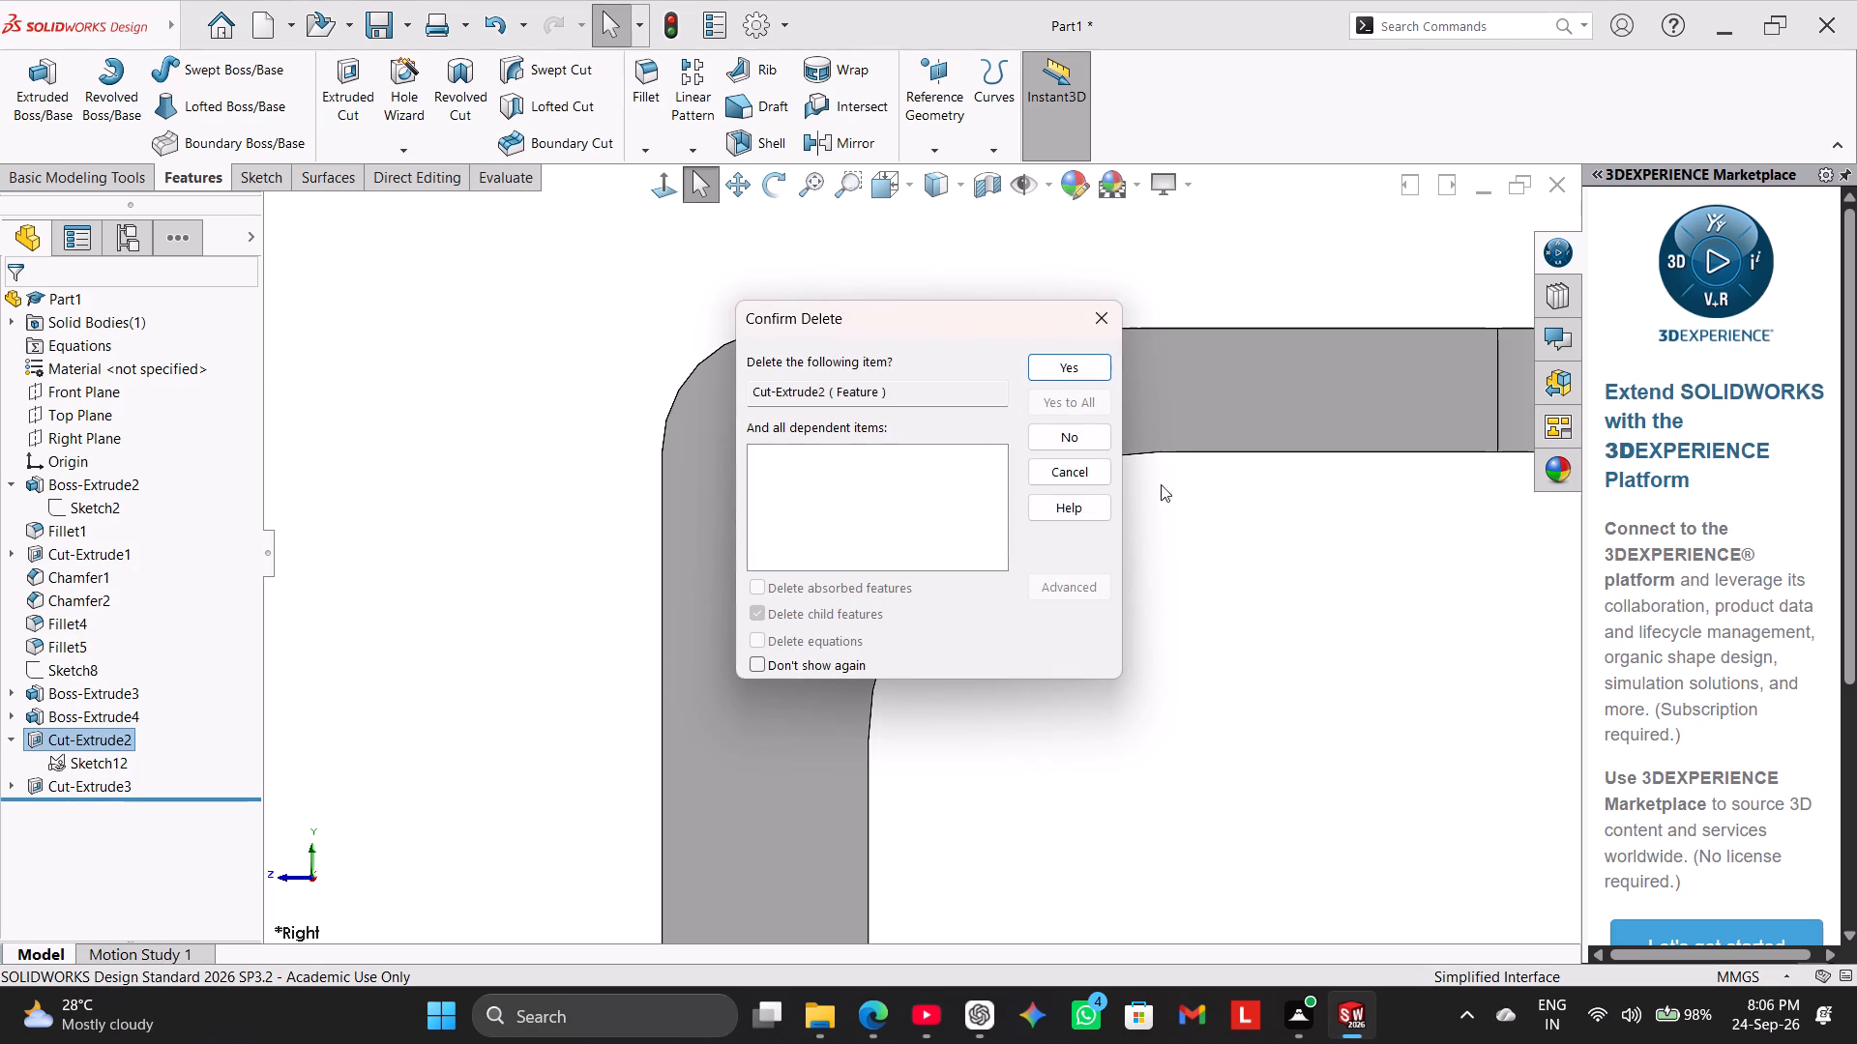
pyautogui.click(1088, 372)
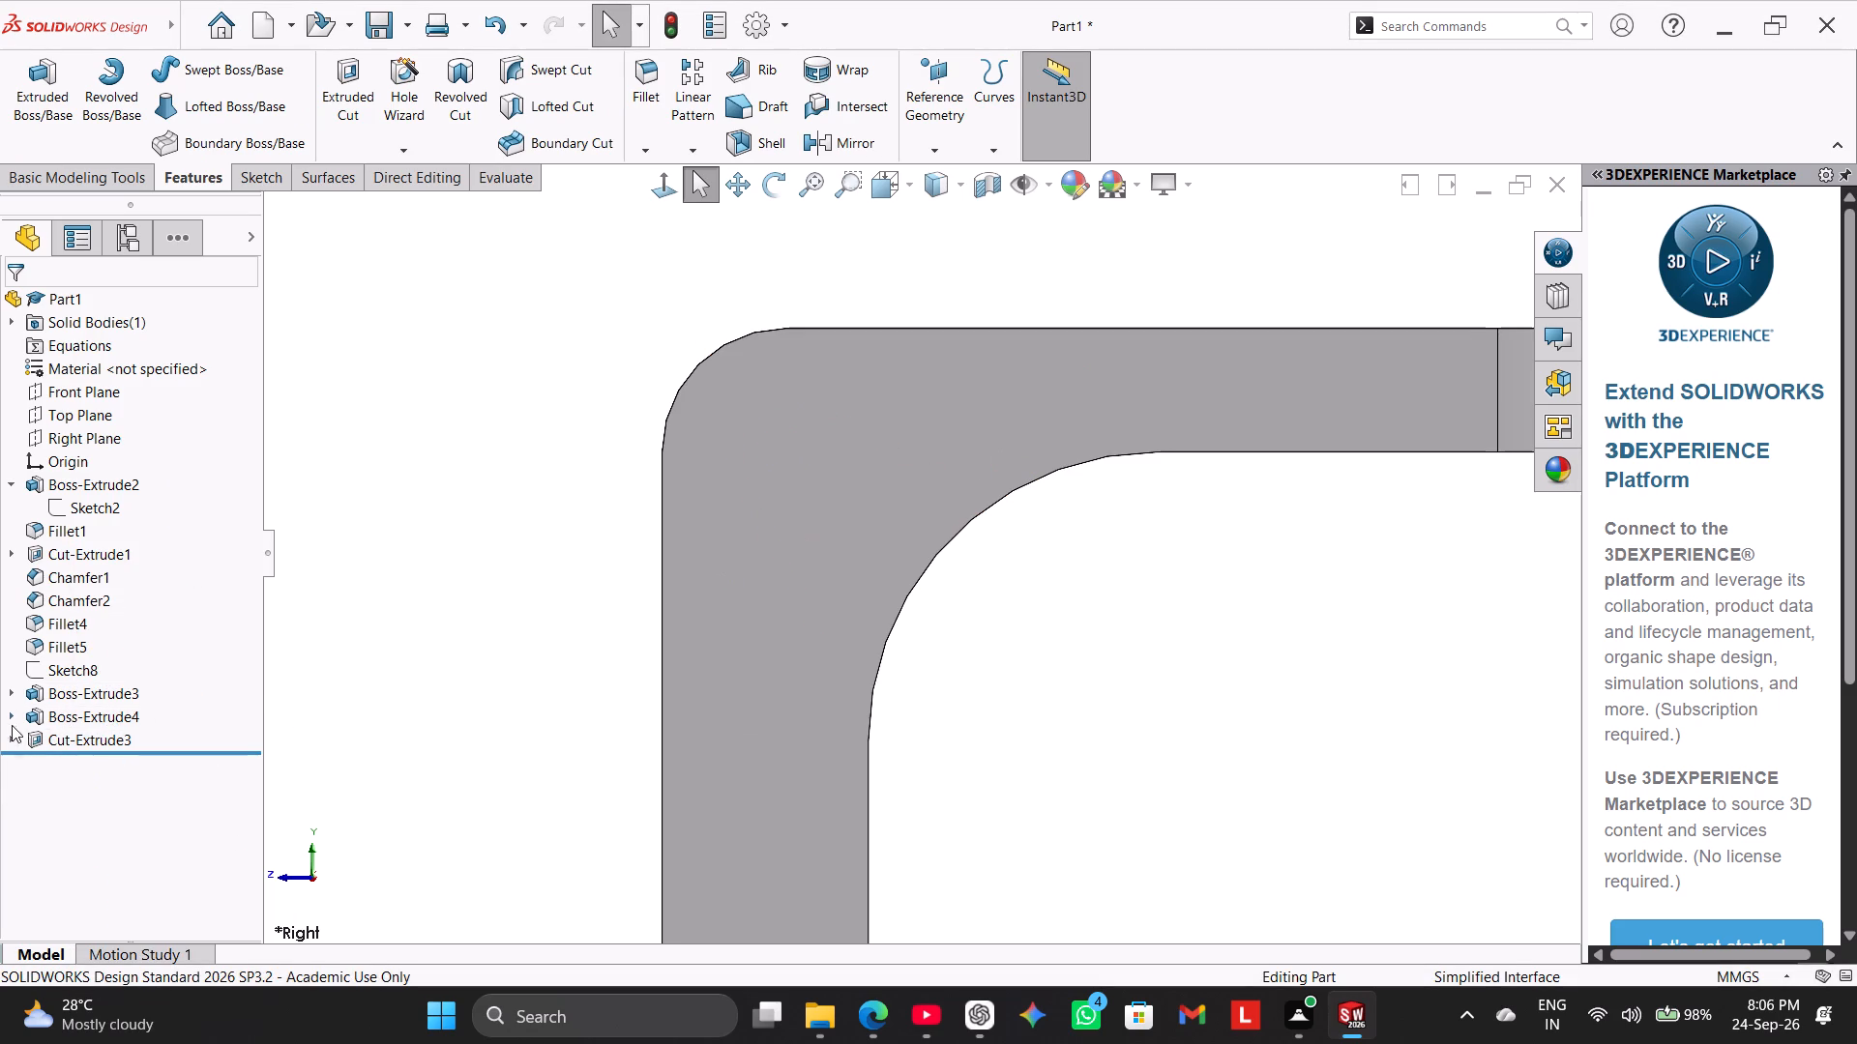
# Open Sketch12 under Boss-Extrude4, inspect the wedge profile and its 10 mm diameter dimension, and exit the sketch.
pyautogui.click(8, 715)
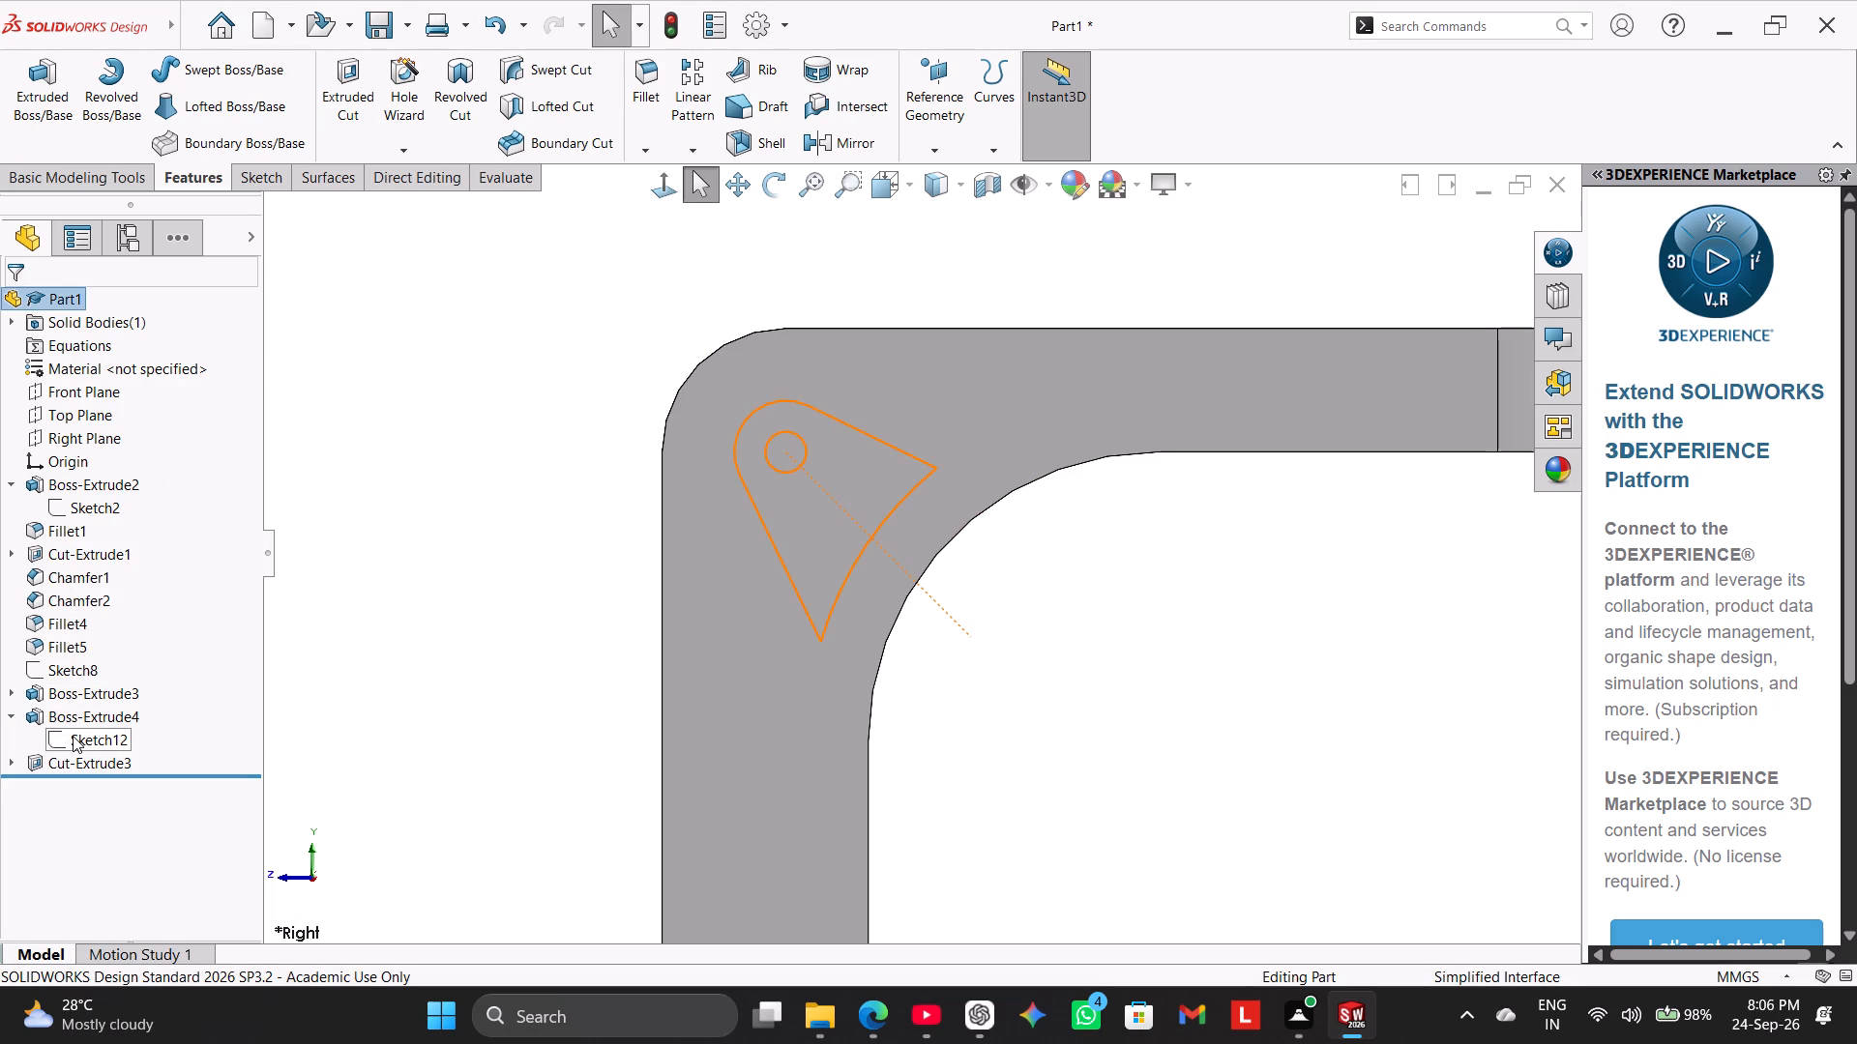
pyautogui.click(73, 736)
pyautogui.click(100, 679)
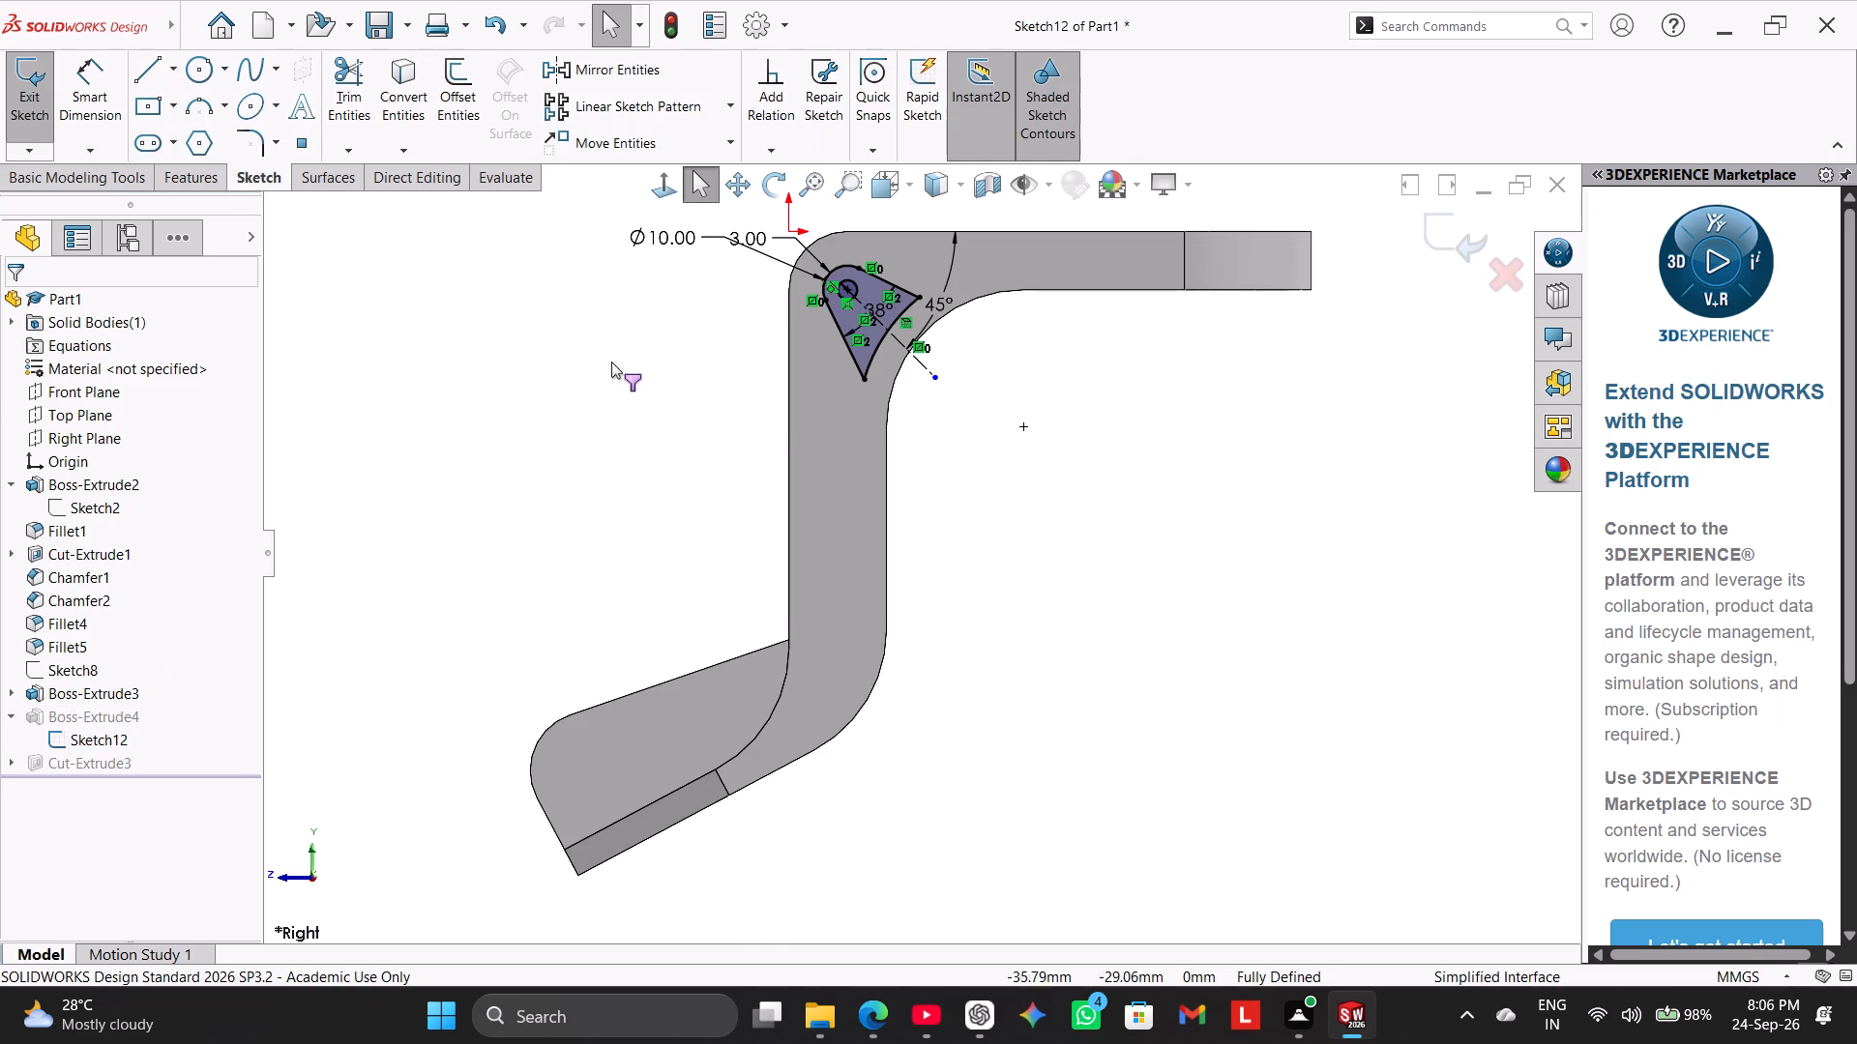
pyautogui.scroll(-4, 896, 299)
pyautogui.scroll(2, 896, 299)
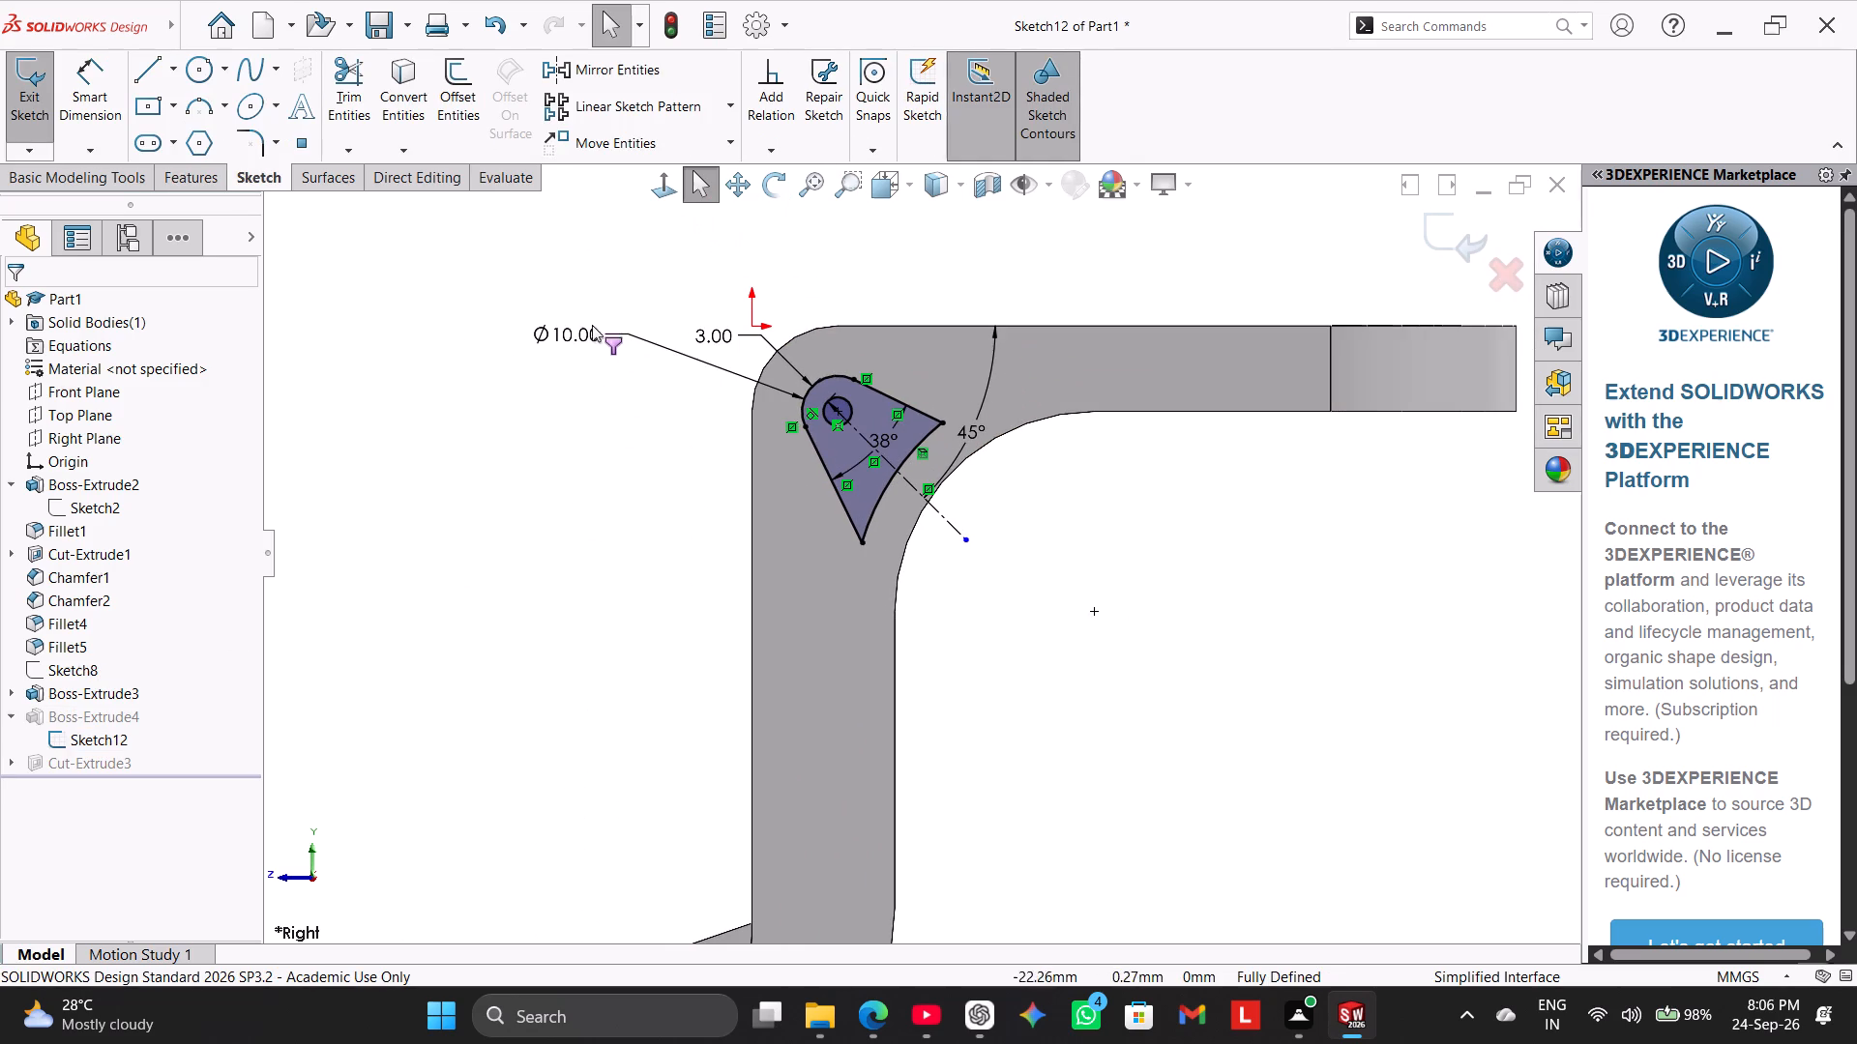
pyautogui.rightClick(584, 333)
pyautogui.click(489, 387)
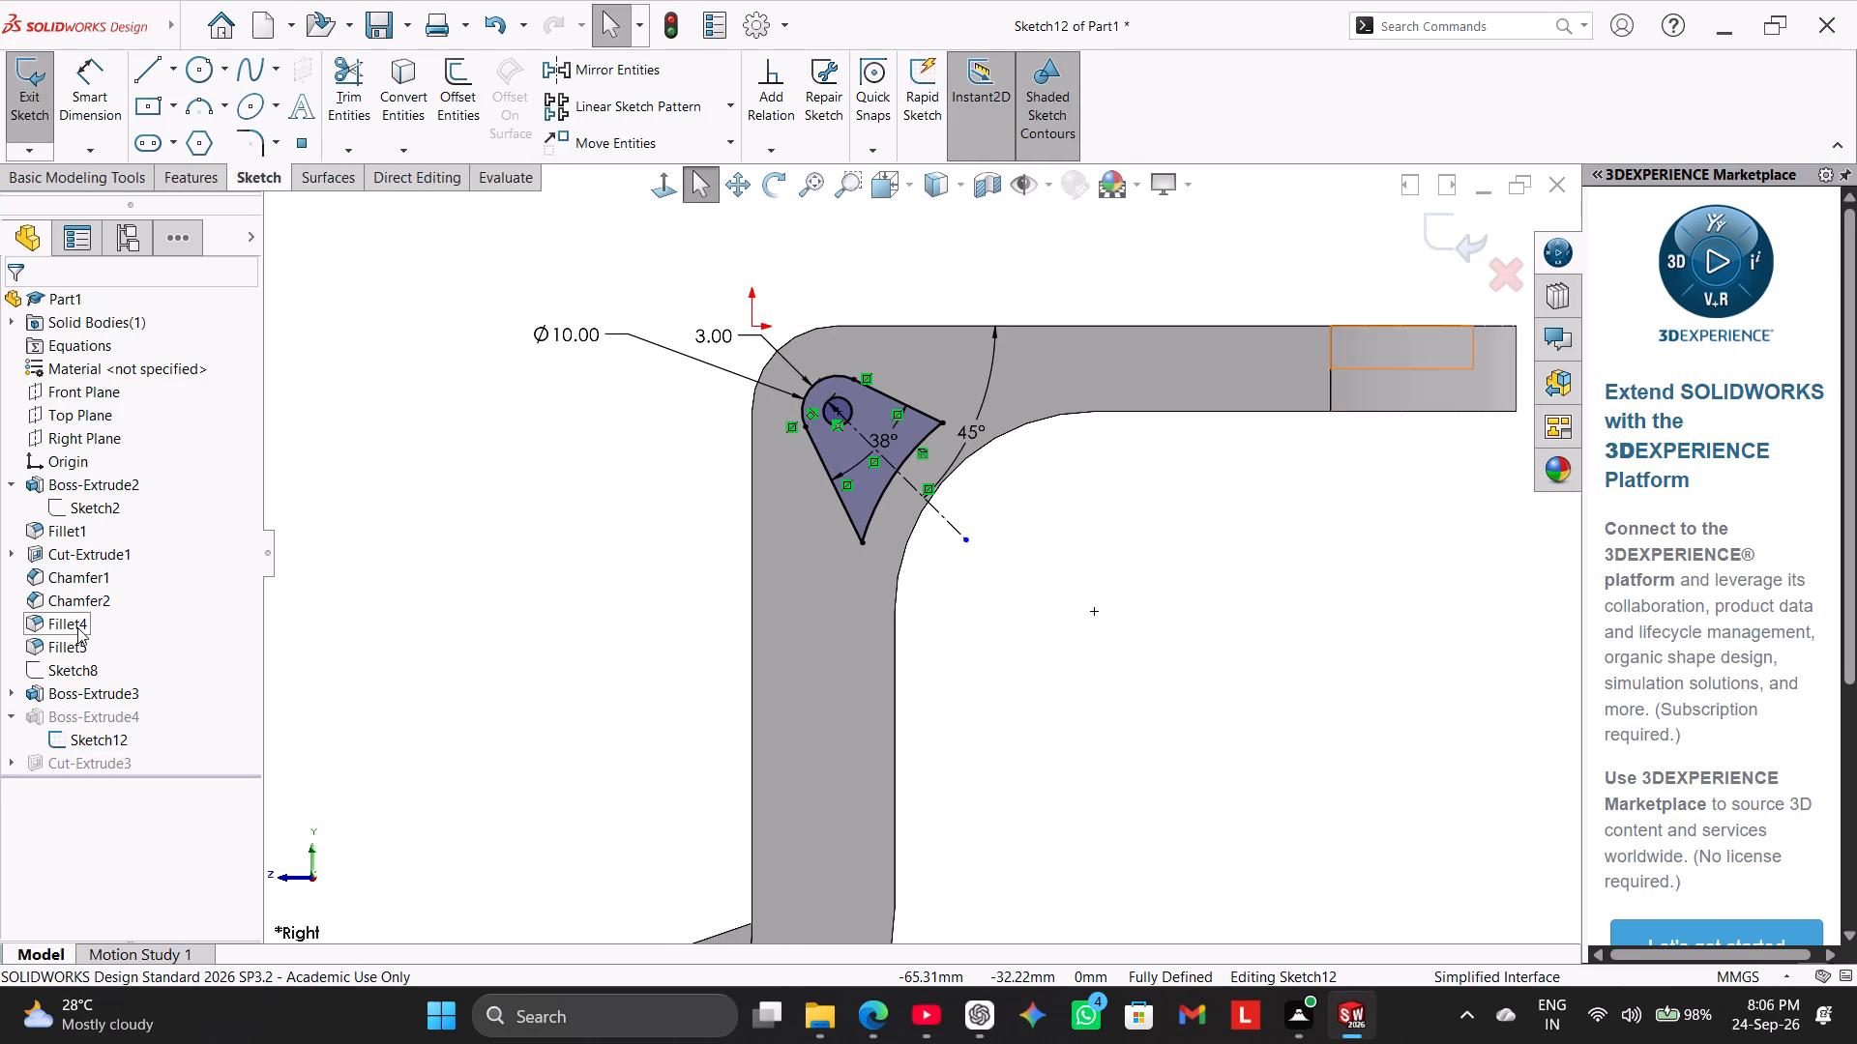
pyautogui.click(47, 88)
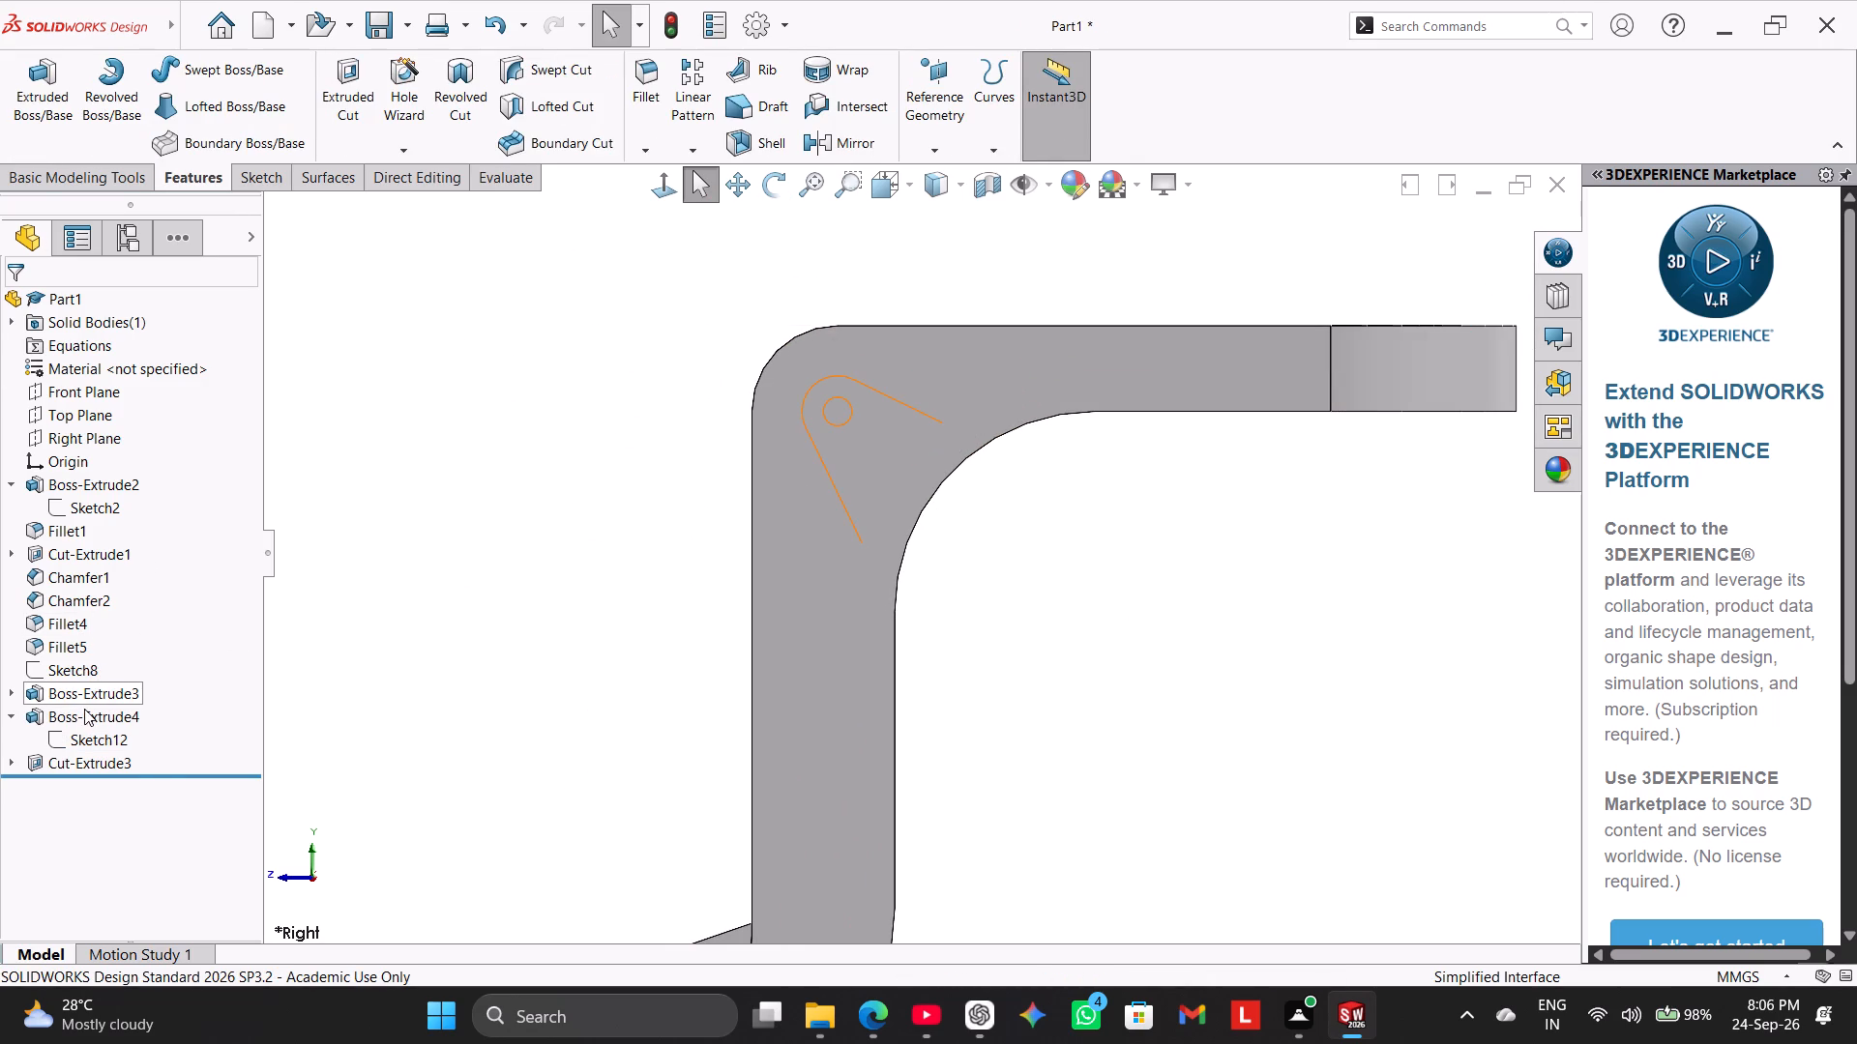
# Delete the Boss-Extrude4 feature of the wedge boss while keeping its Sketch12.
pyautogui.rightClick(84, 709)
pyautogui.click(131, 726)
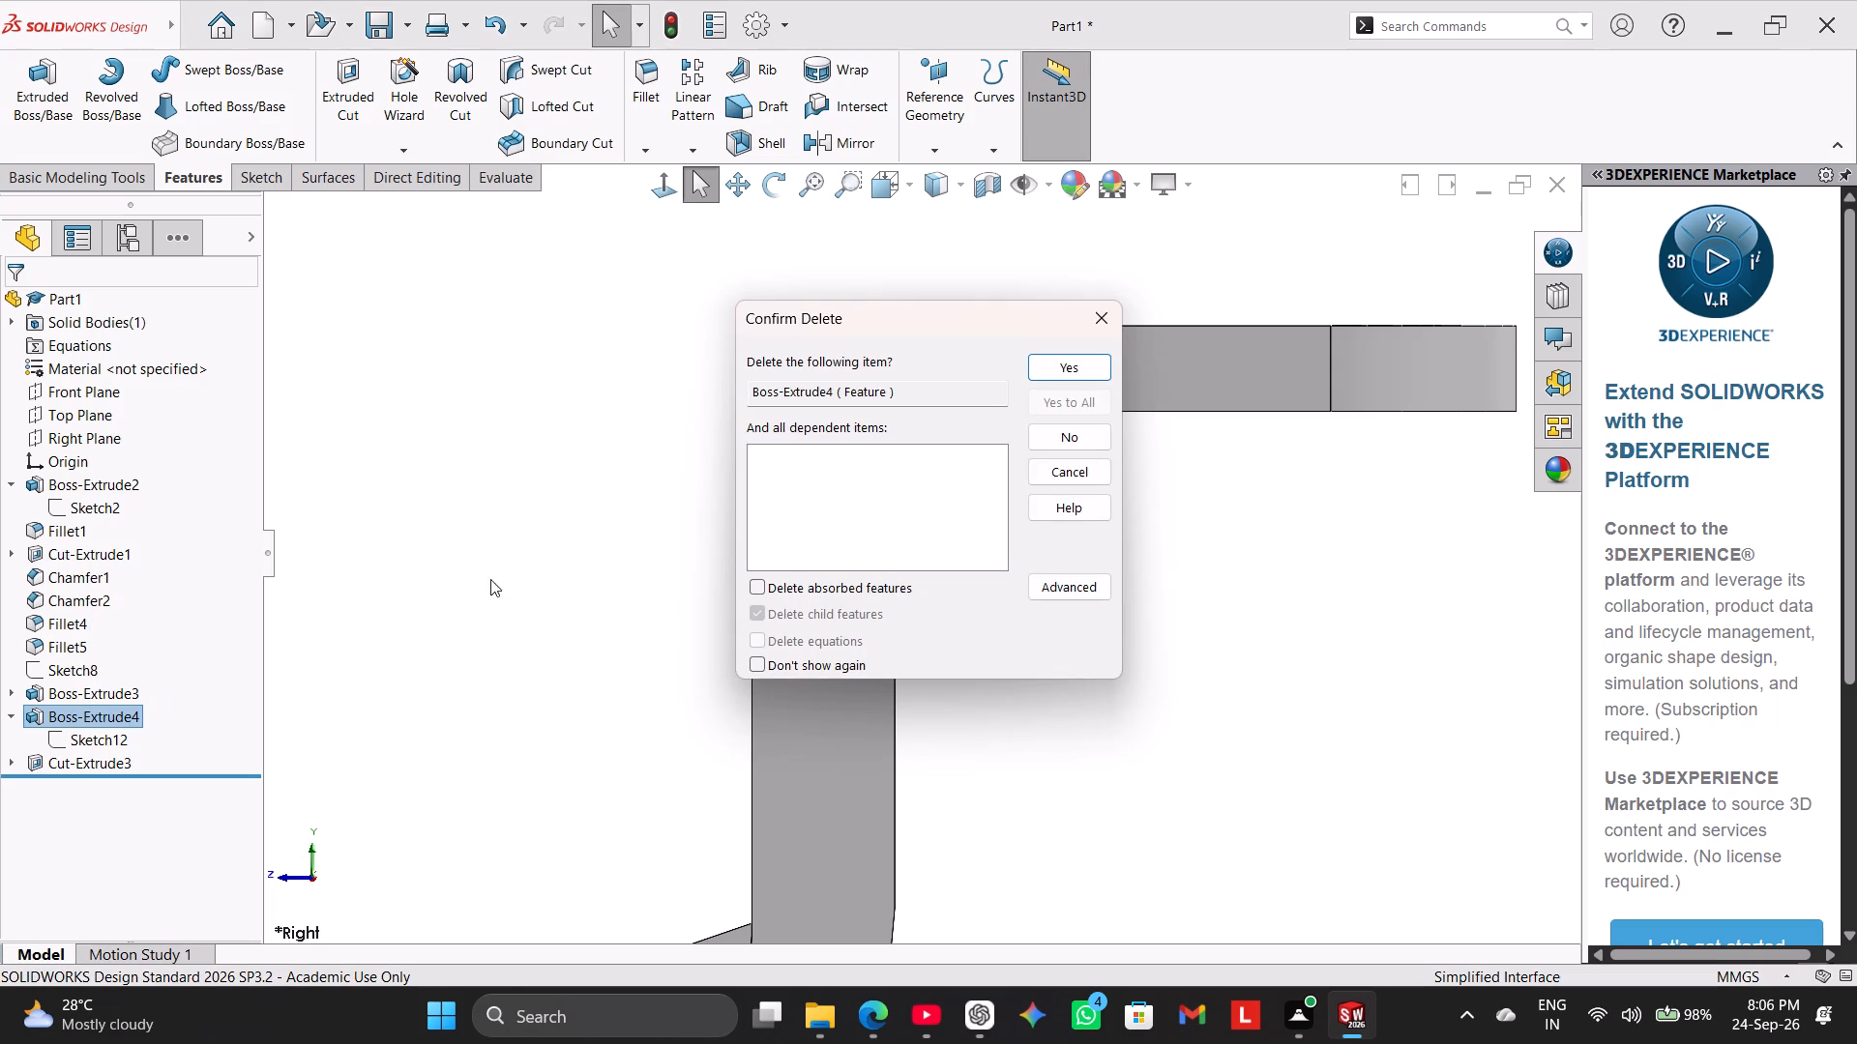
pyautogui.click(1099, 359)
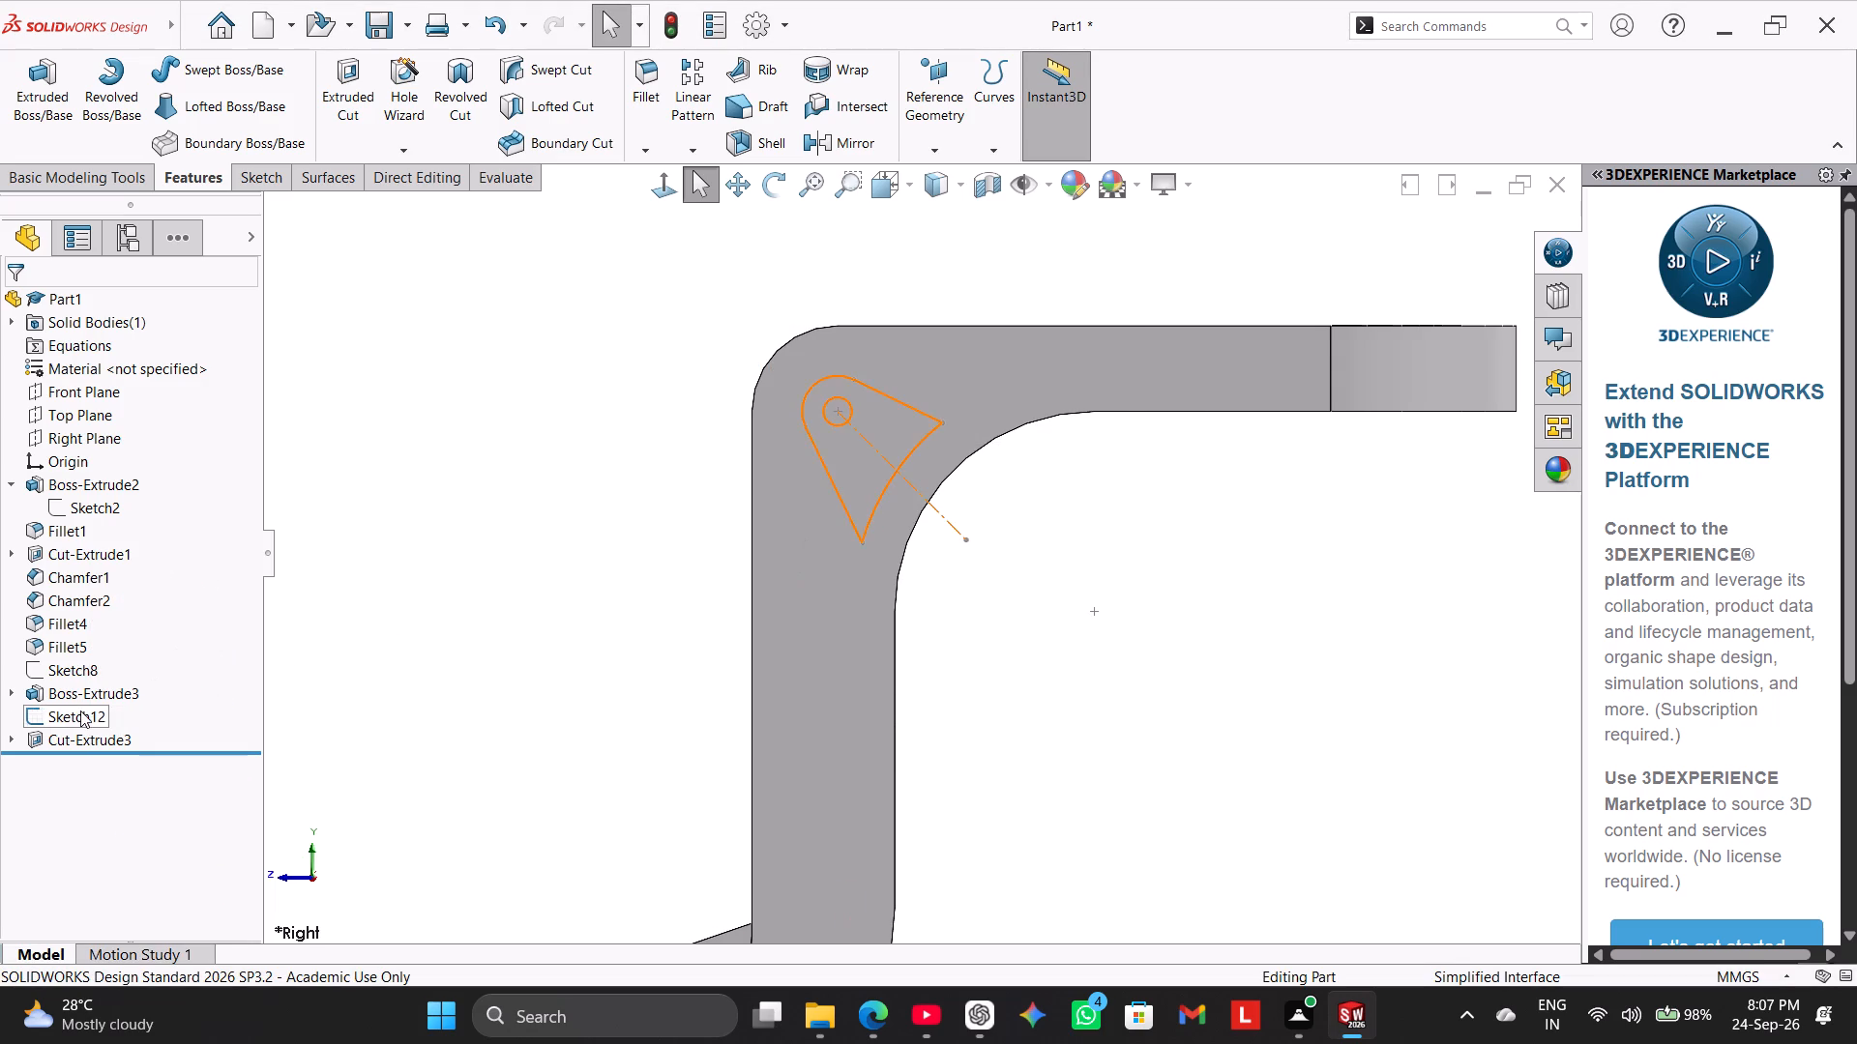
# Open the standalone Sketch12, examine the wedge profile's rounded end and dimensions, and exit the sketch.
pyautogui.click(80, 710)
pyautogui.click(101, 651)
pyautogui.scroll(-3, 723, 316)
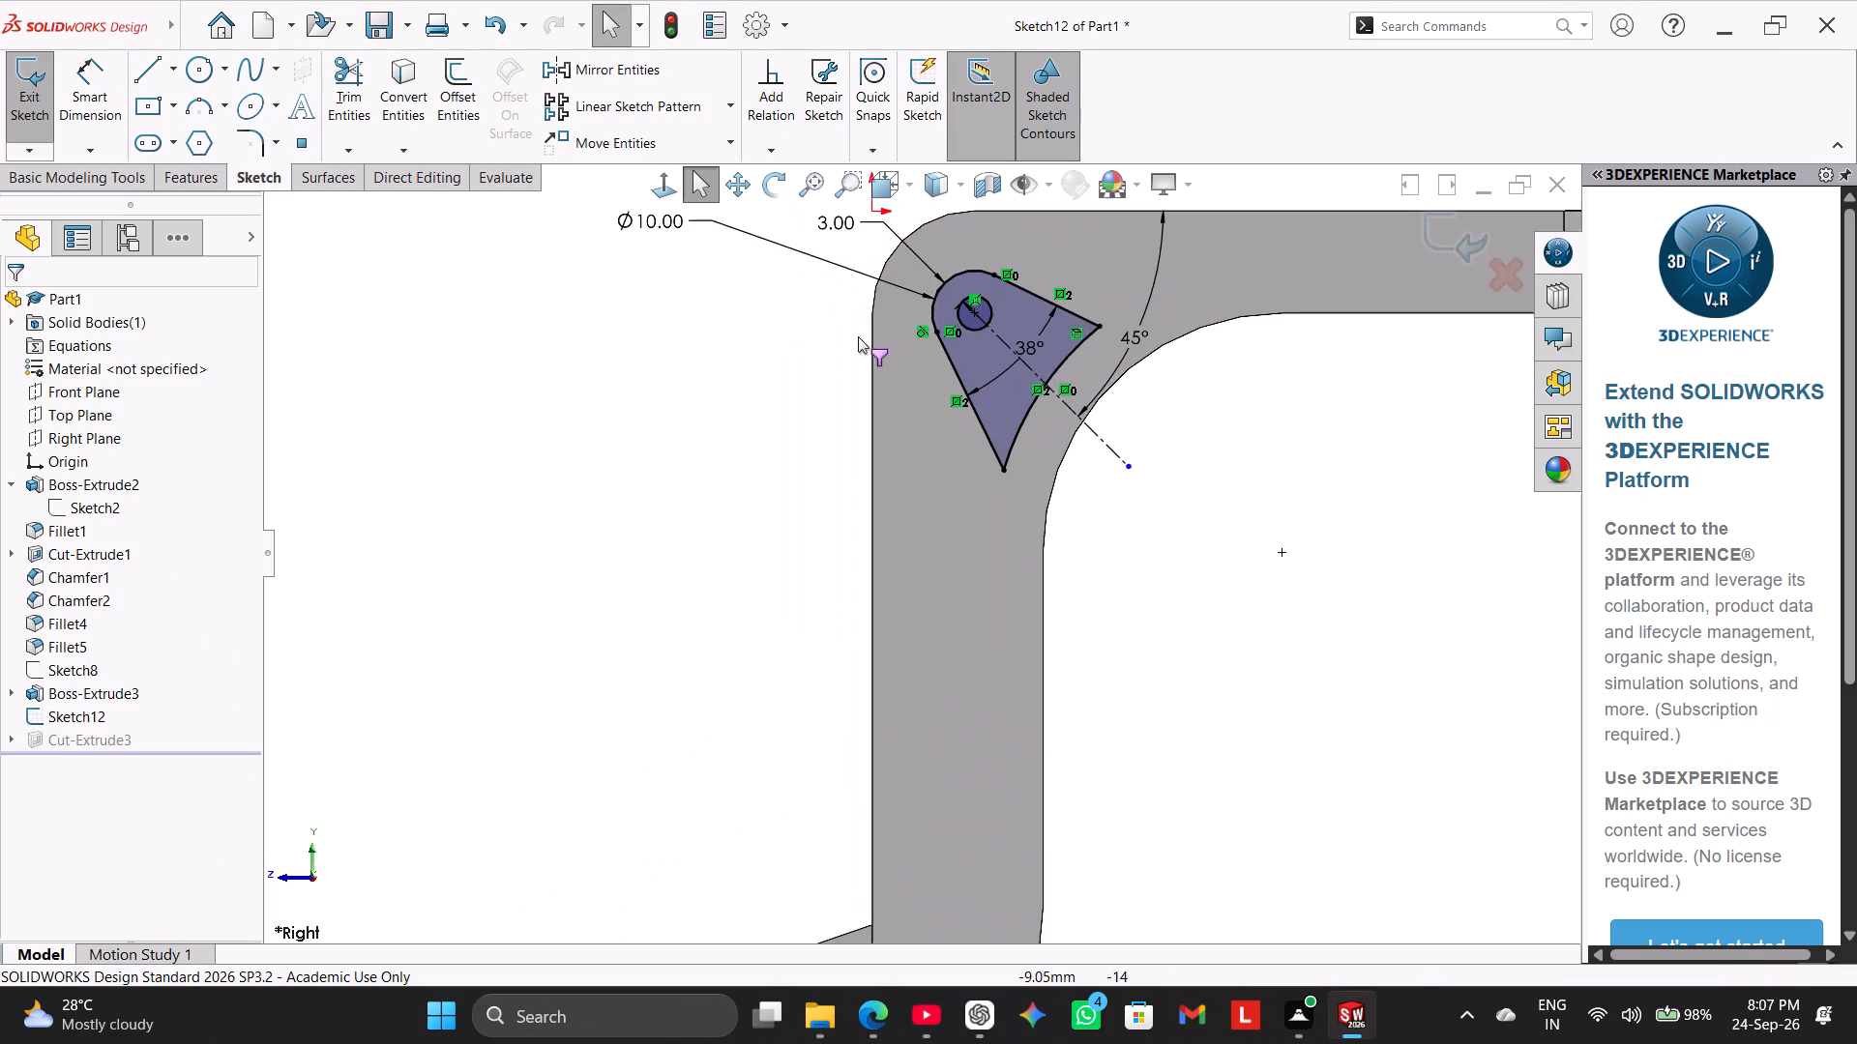
pyautogui.scroll(1, 1068, 307)
pyautogui.scroll(-2, 1080, 287)
pyautogui.doubleClick(524, 296)
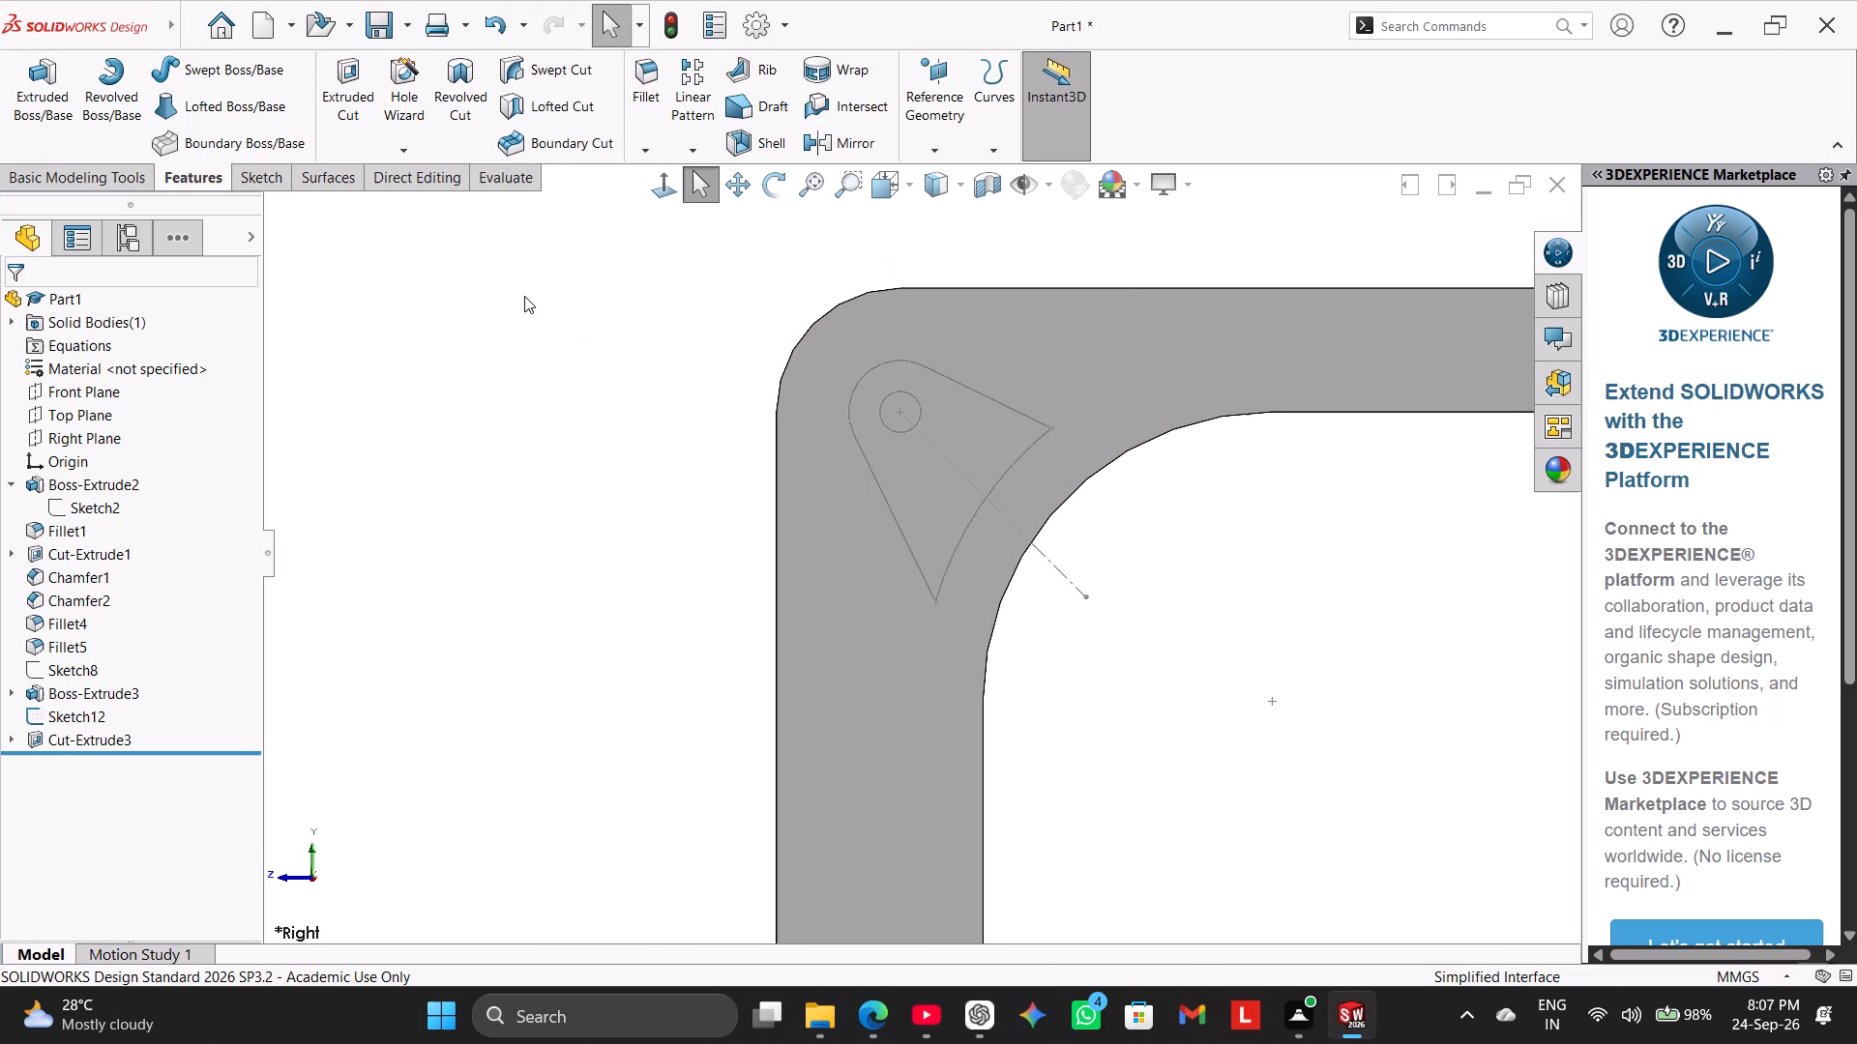
# Reopen Sketch12 for editing from its rounded-end arc and try to access the options of the 10 mm diameter dimension.
pyautogui.doubleClick(864, 381)
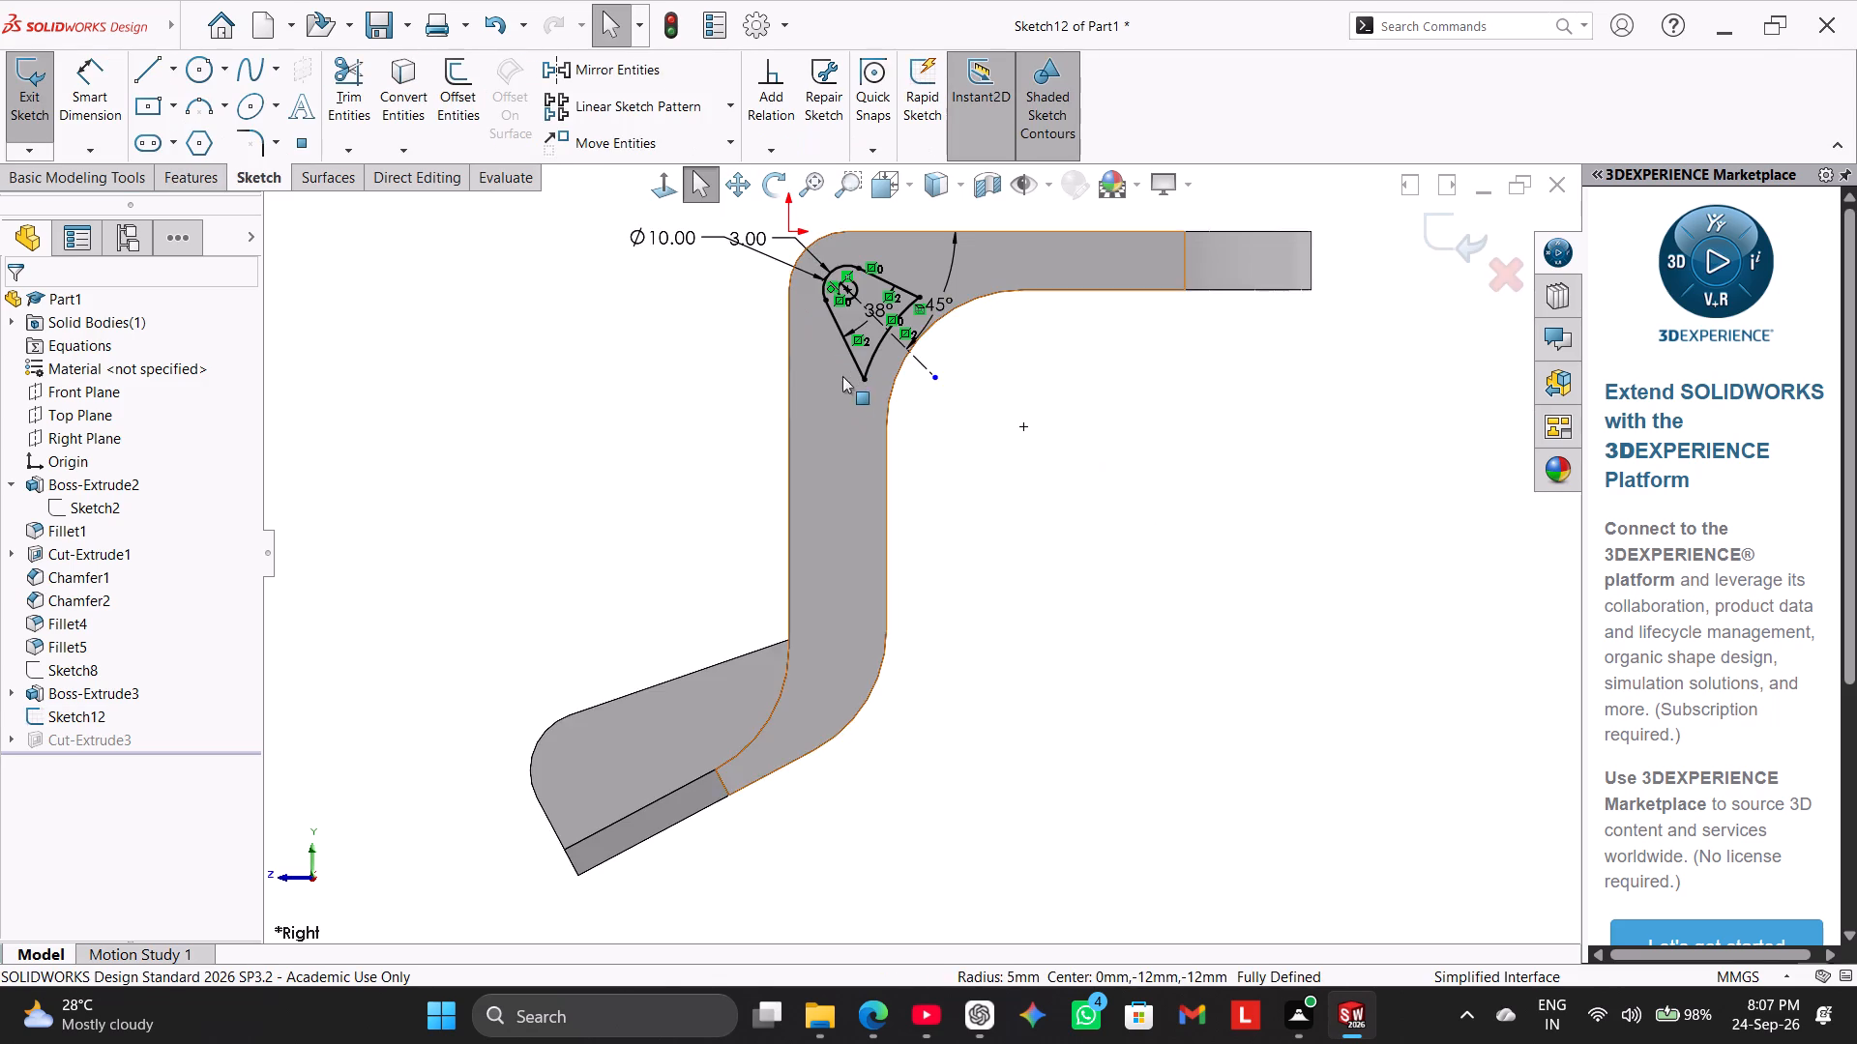
pyautogui.scroll(-3, 754, 286)
pyautogui.scroll(1, 754, 286)
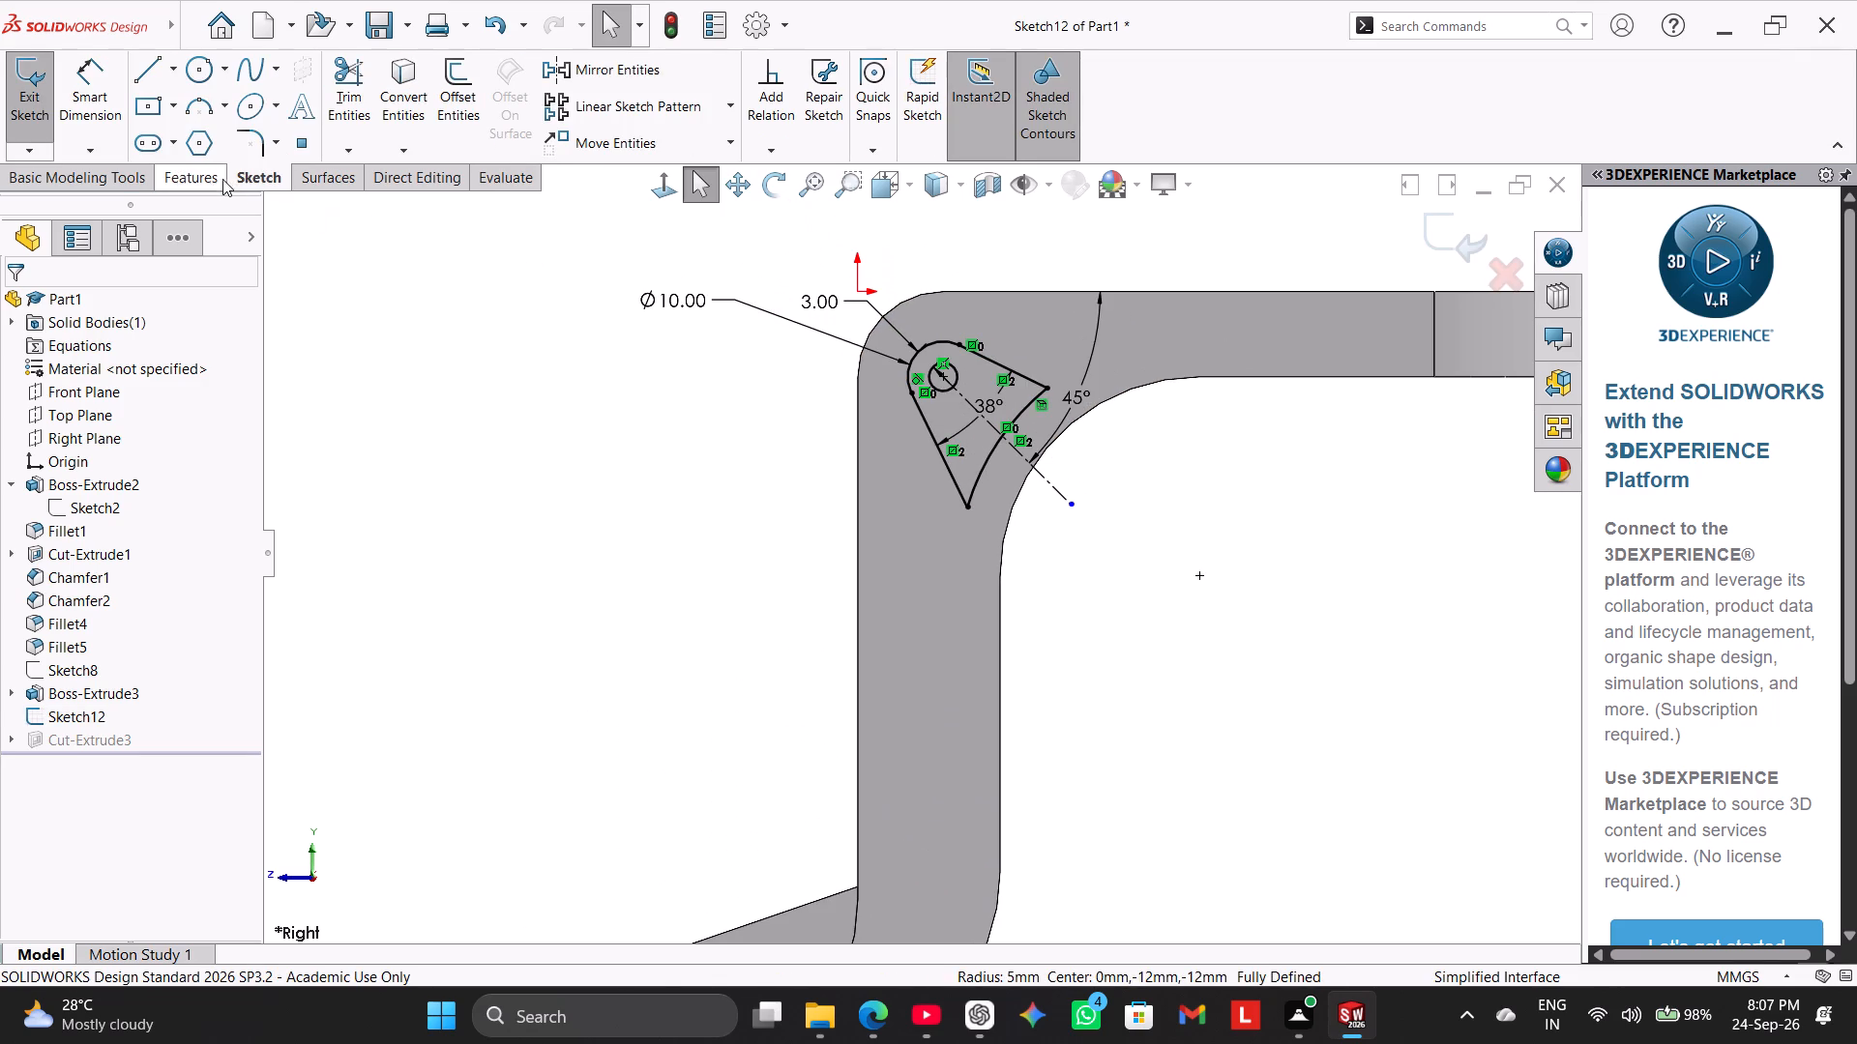
pyautogui.click(208, 181)
pyautogui.click(272, 169)
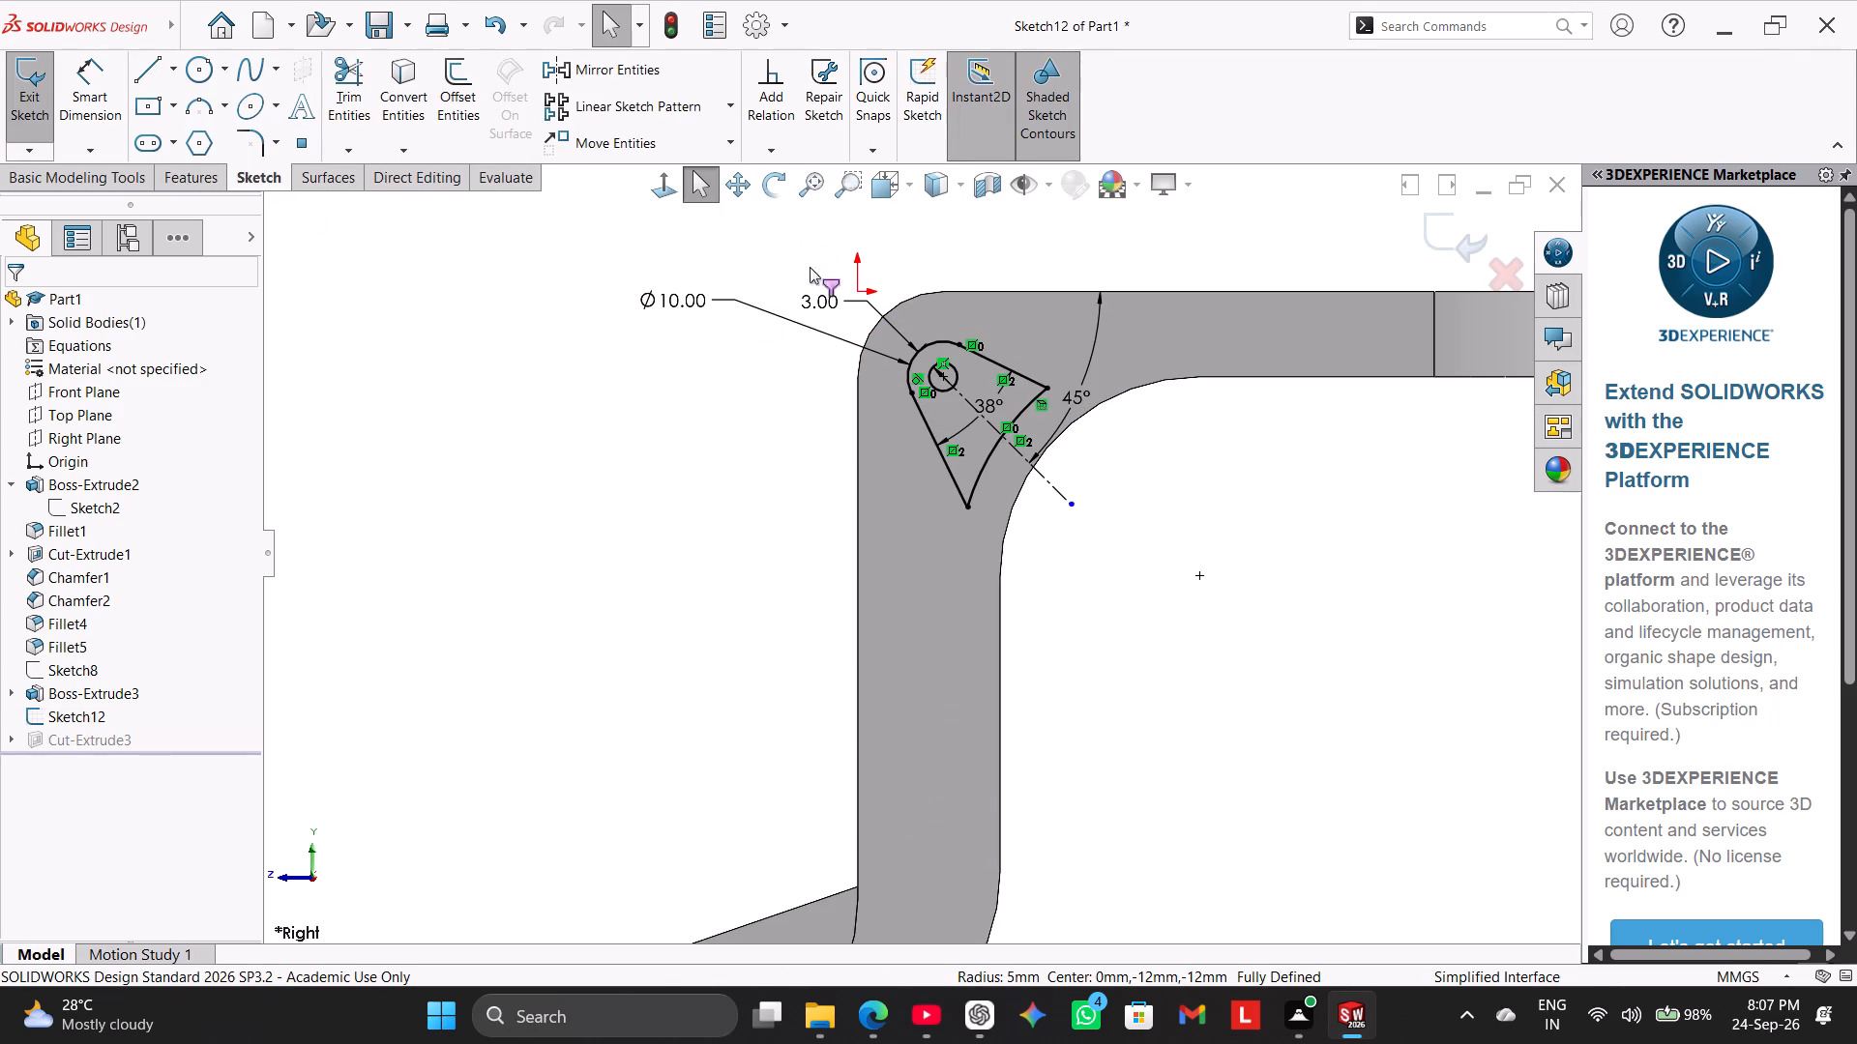
pyautogui.rightClick(667, 298)
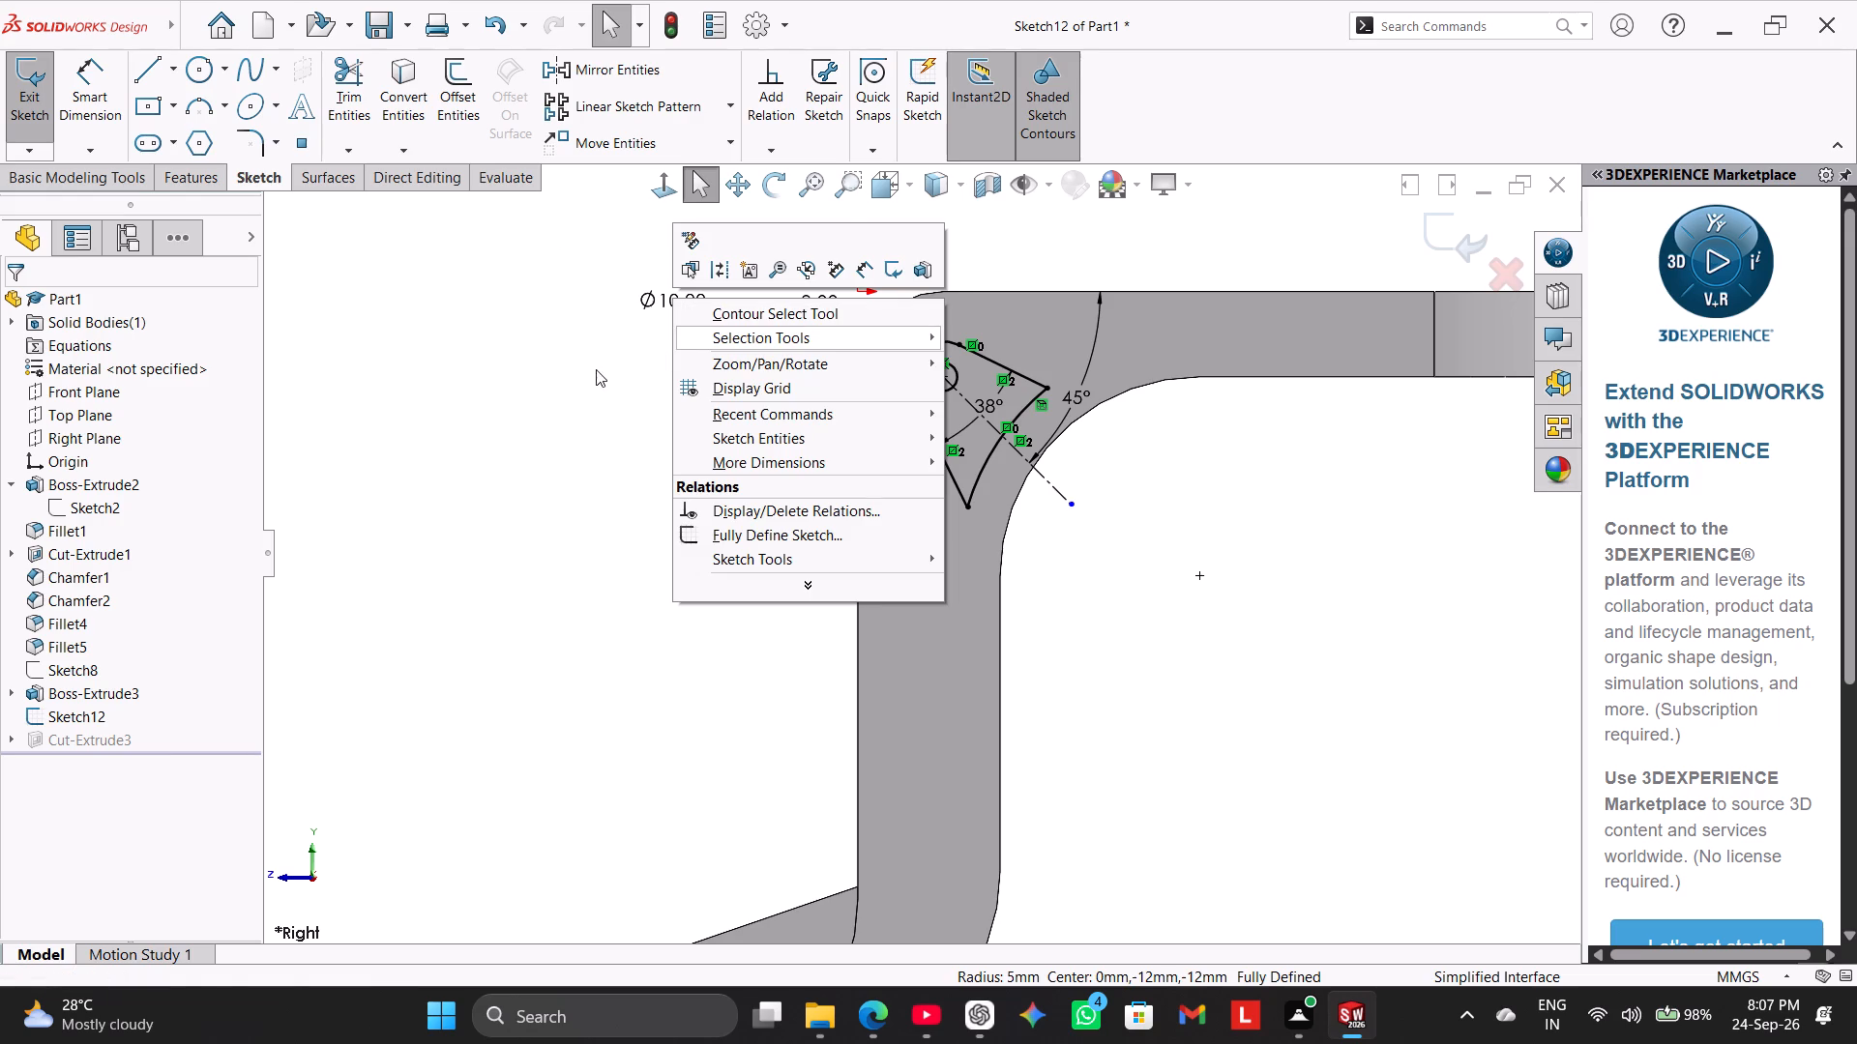
pyautogui.click(589, 370)
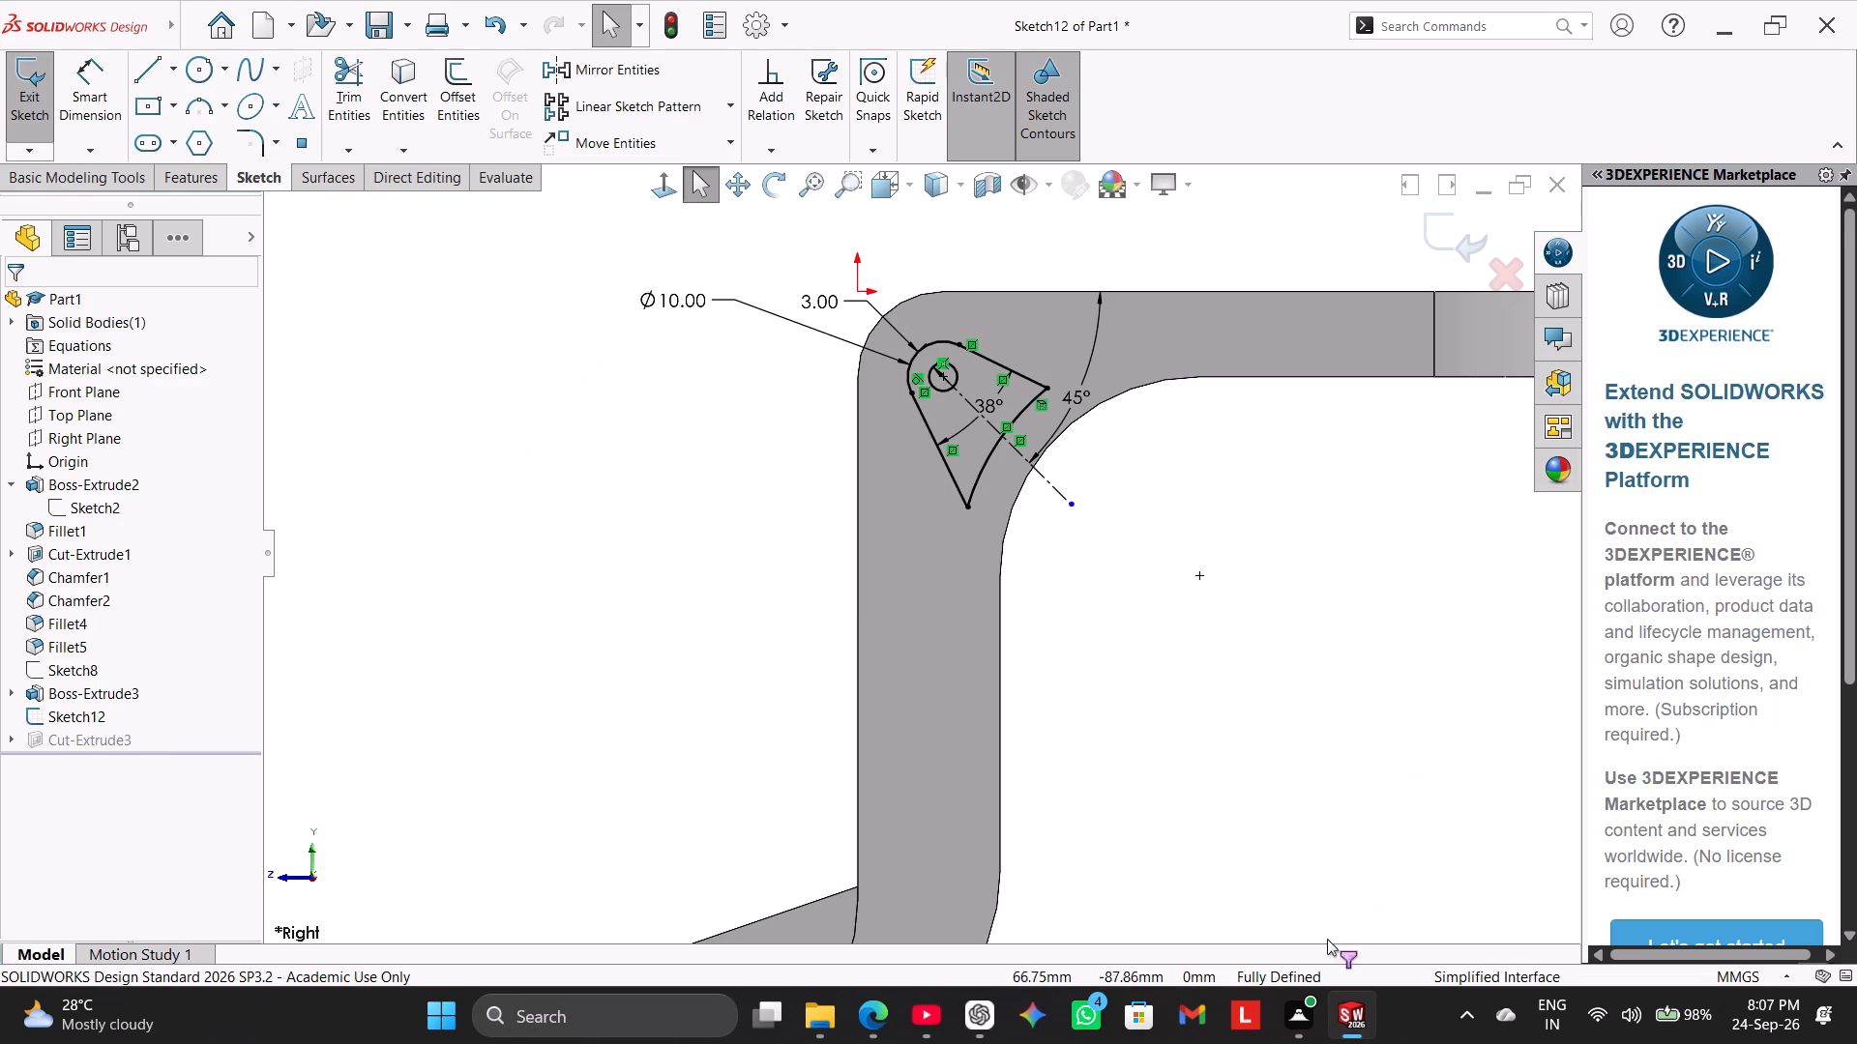
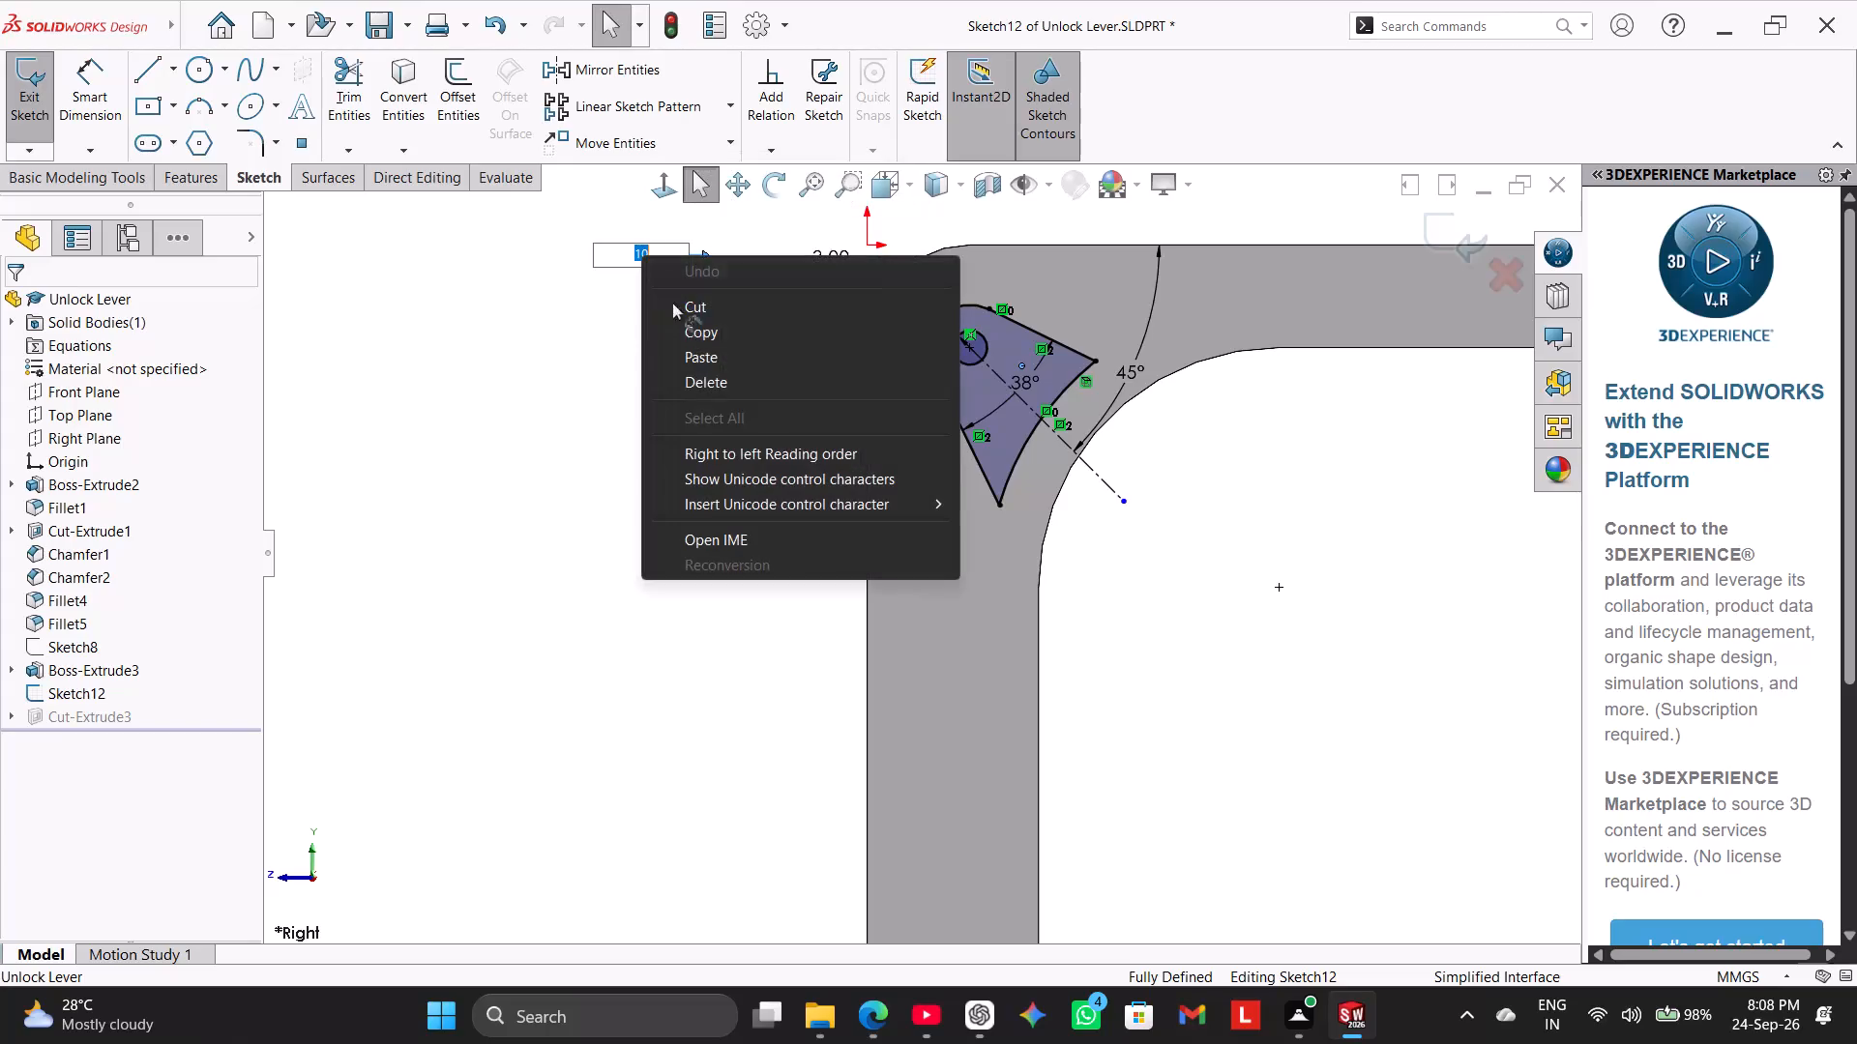
# Delete the 10 mm diameter dimension from the wedge profile's rounded-end arc in Sketch12.
pyautogui.click(600, 309)
pyautogui.rightClick(657, 257)
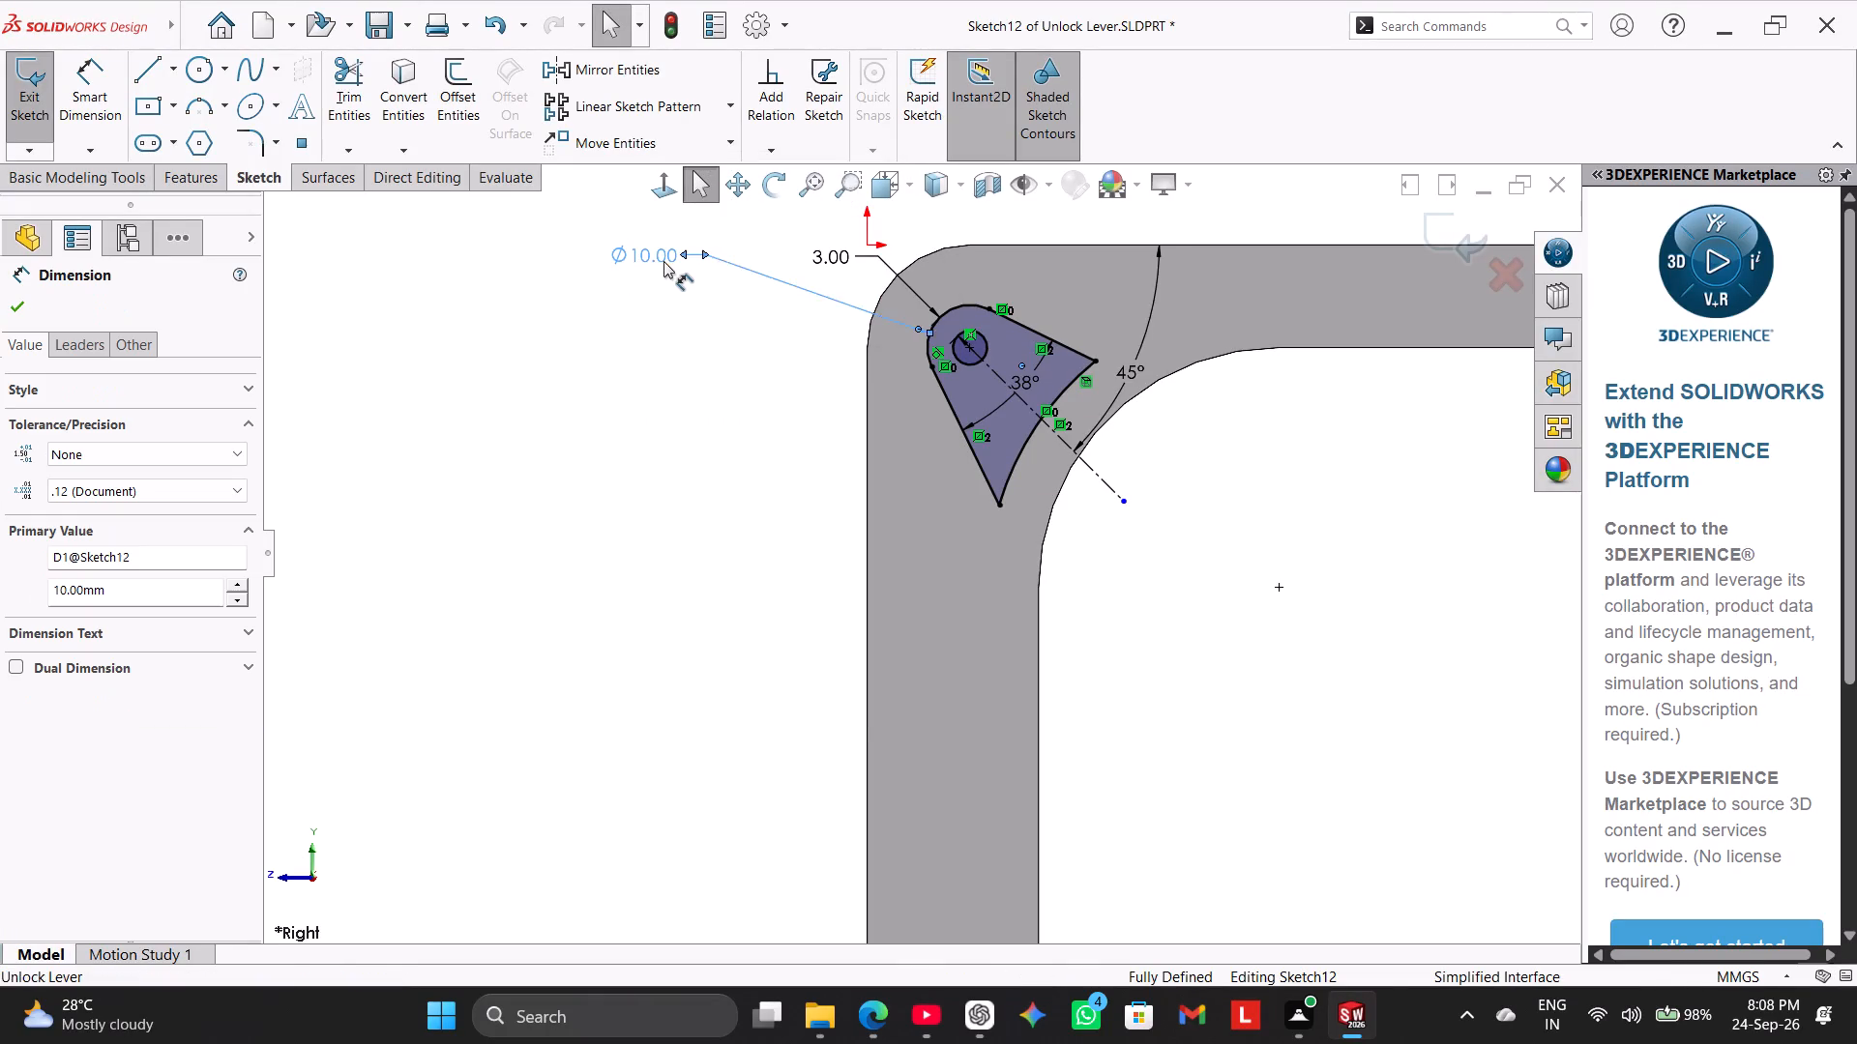
pyautogui.click(717, 516)
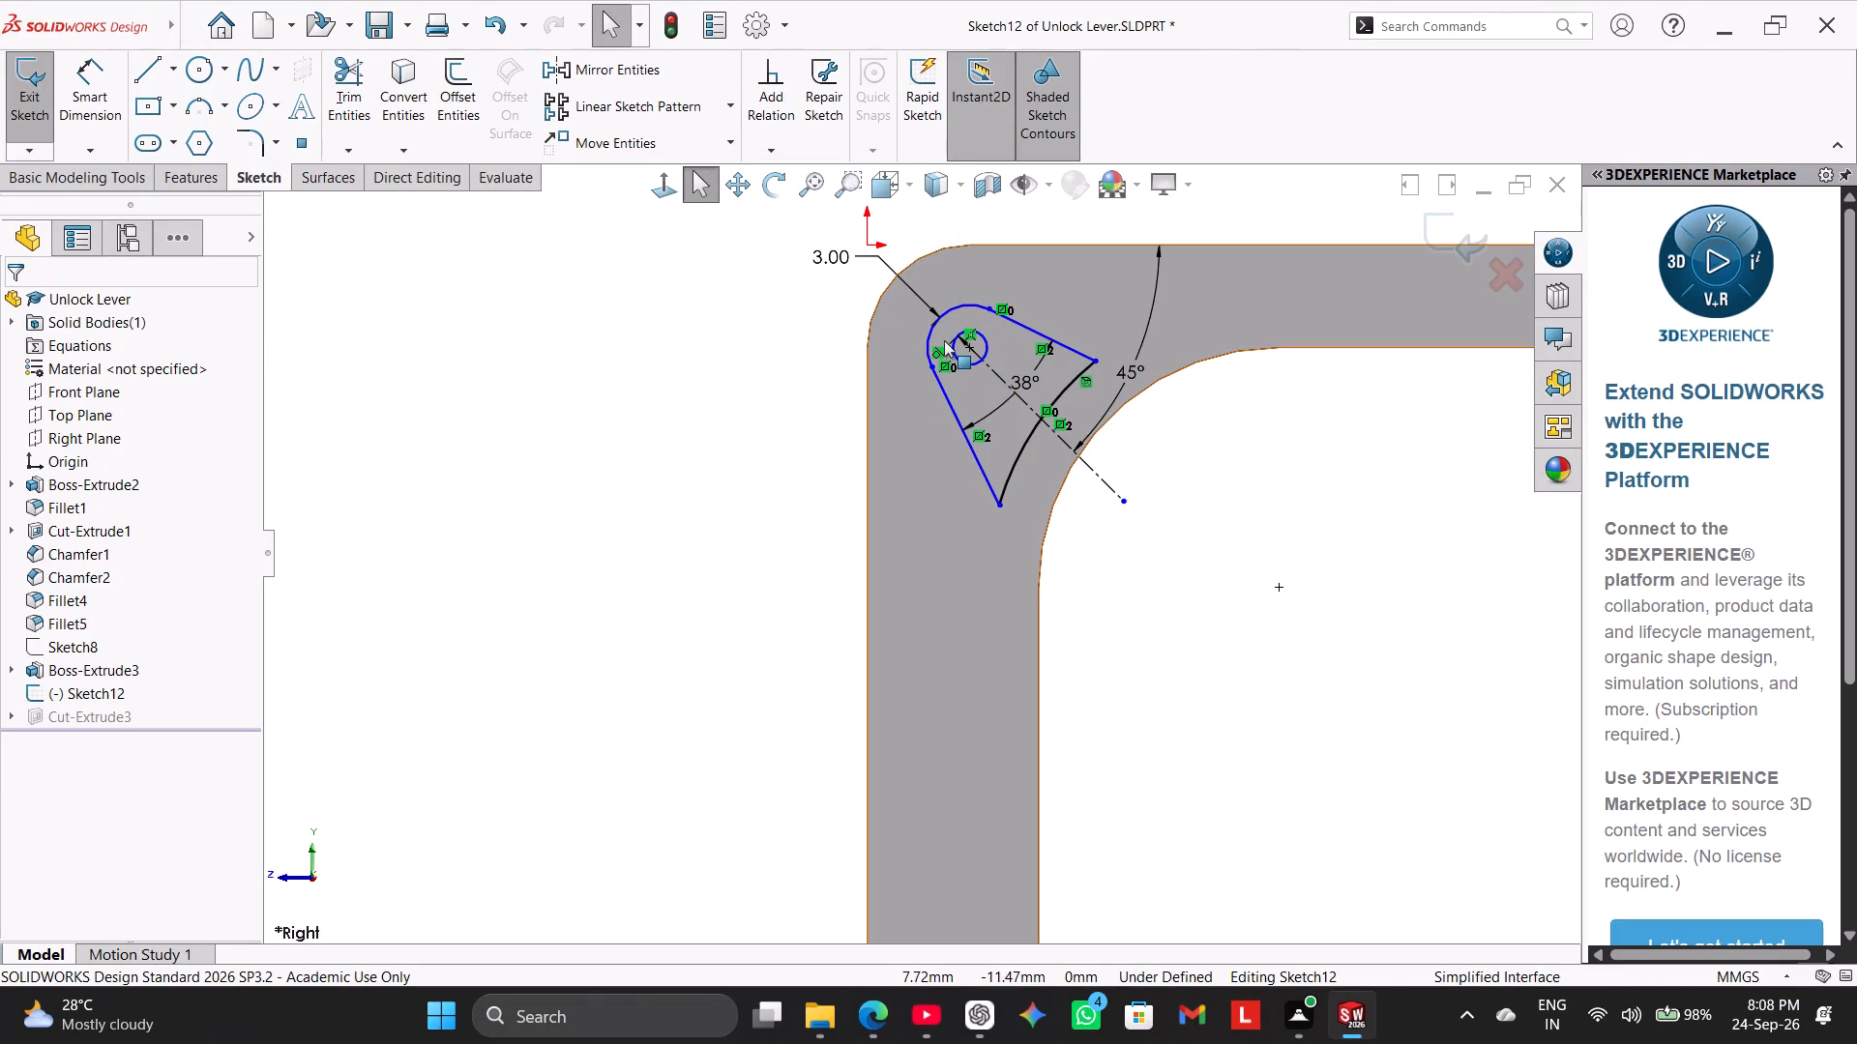
# Dimension the small inner circle of Sketch12 to a 10 mm diameter, place the dimension outside the wedge and exit the sketch.
pyautogui.scroll(-2, 944, 340)
pyautogui.click(105, 99)
pyautogui.scroll(-3, 1036, 430)
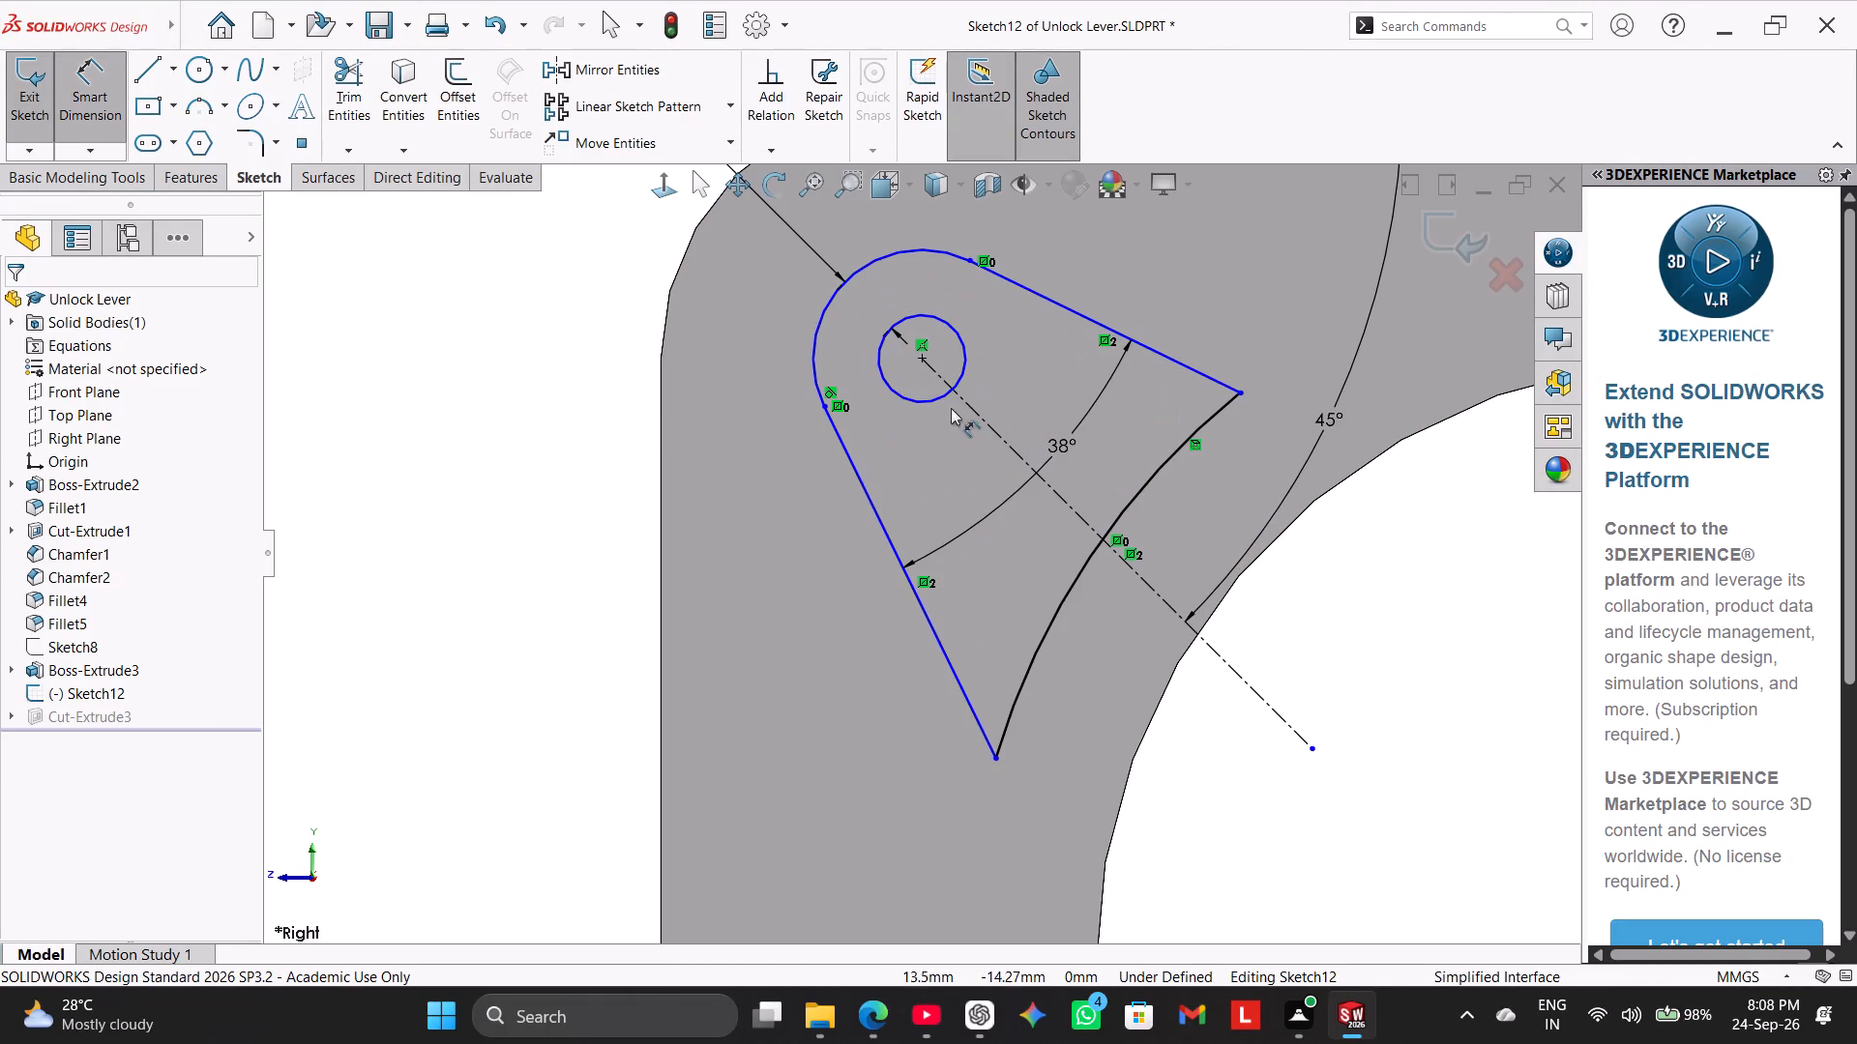
pyautogui.scroll(2, 788, 375)
pyautogui.rightClick(709, 260)
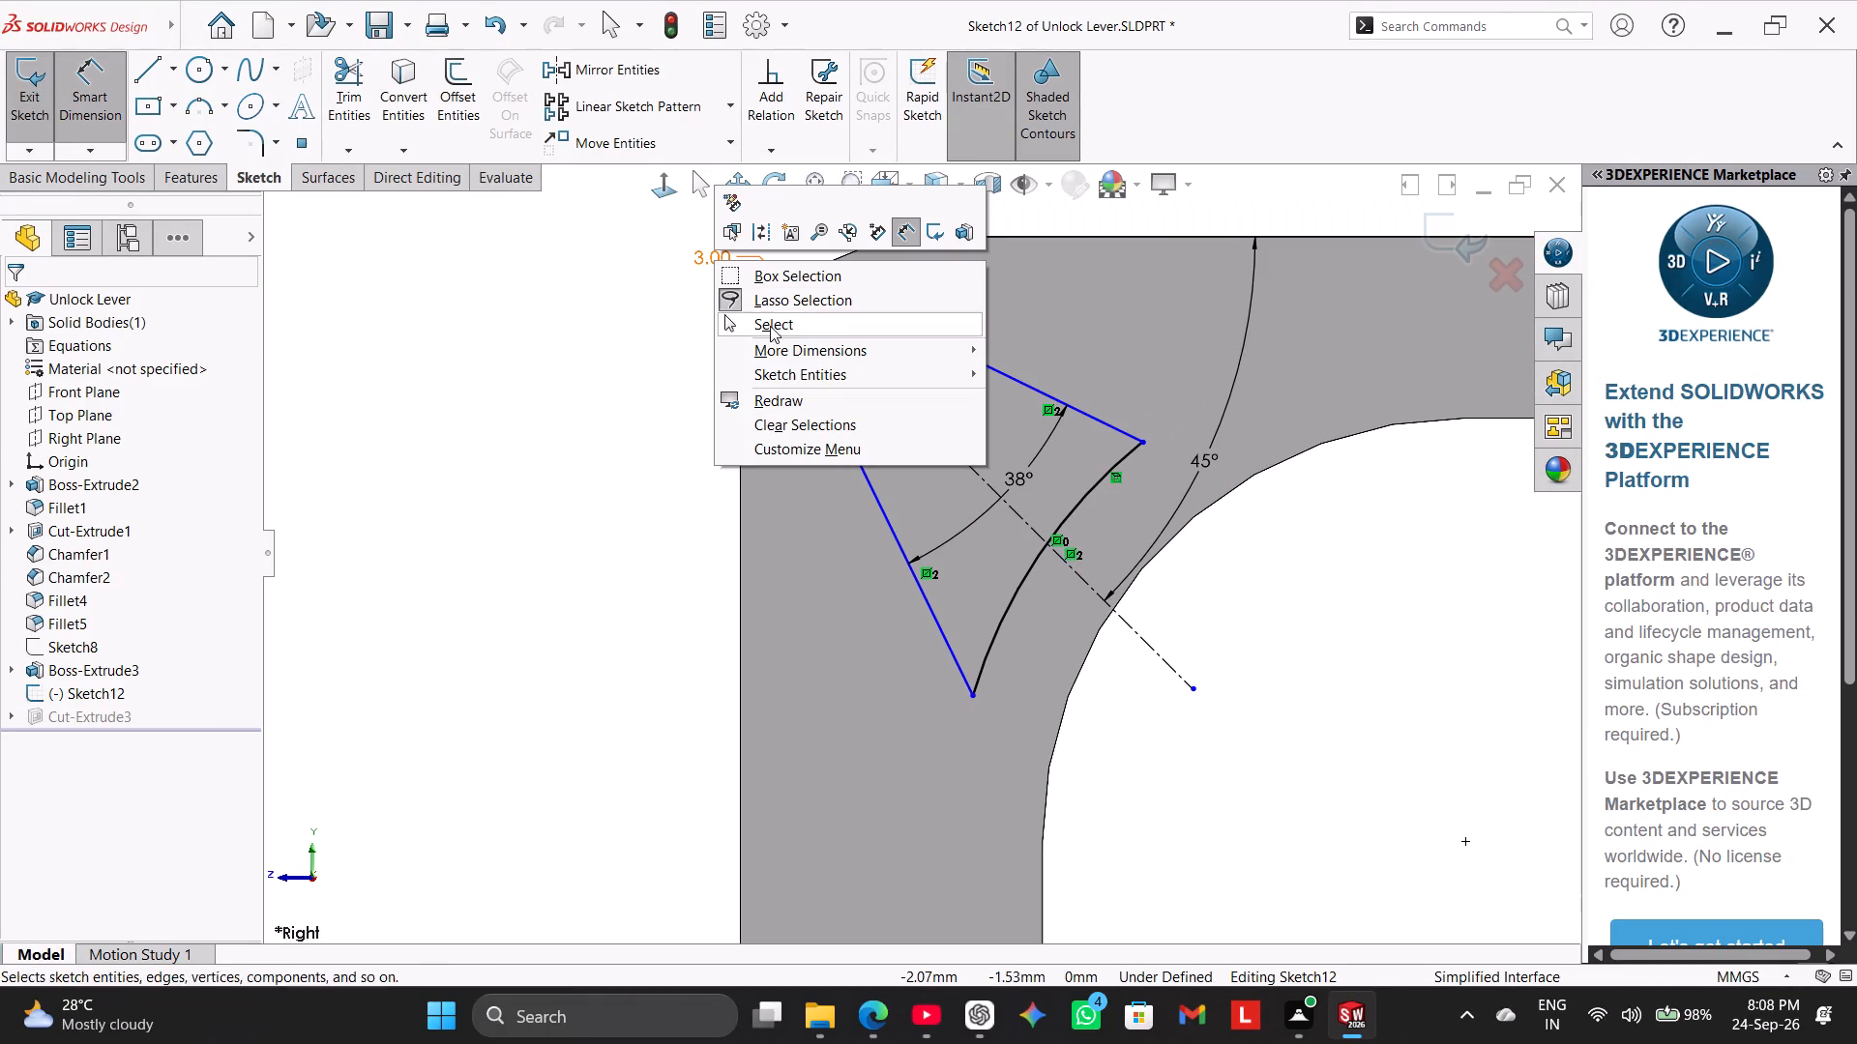
pyautogui.click(621, 366)
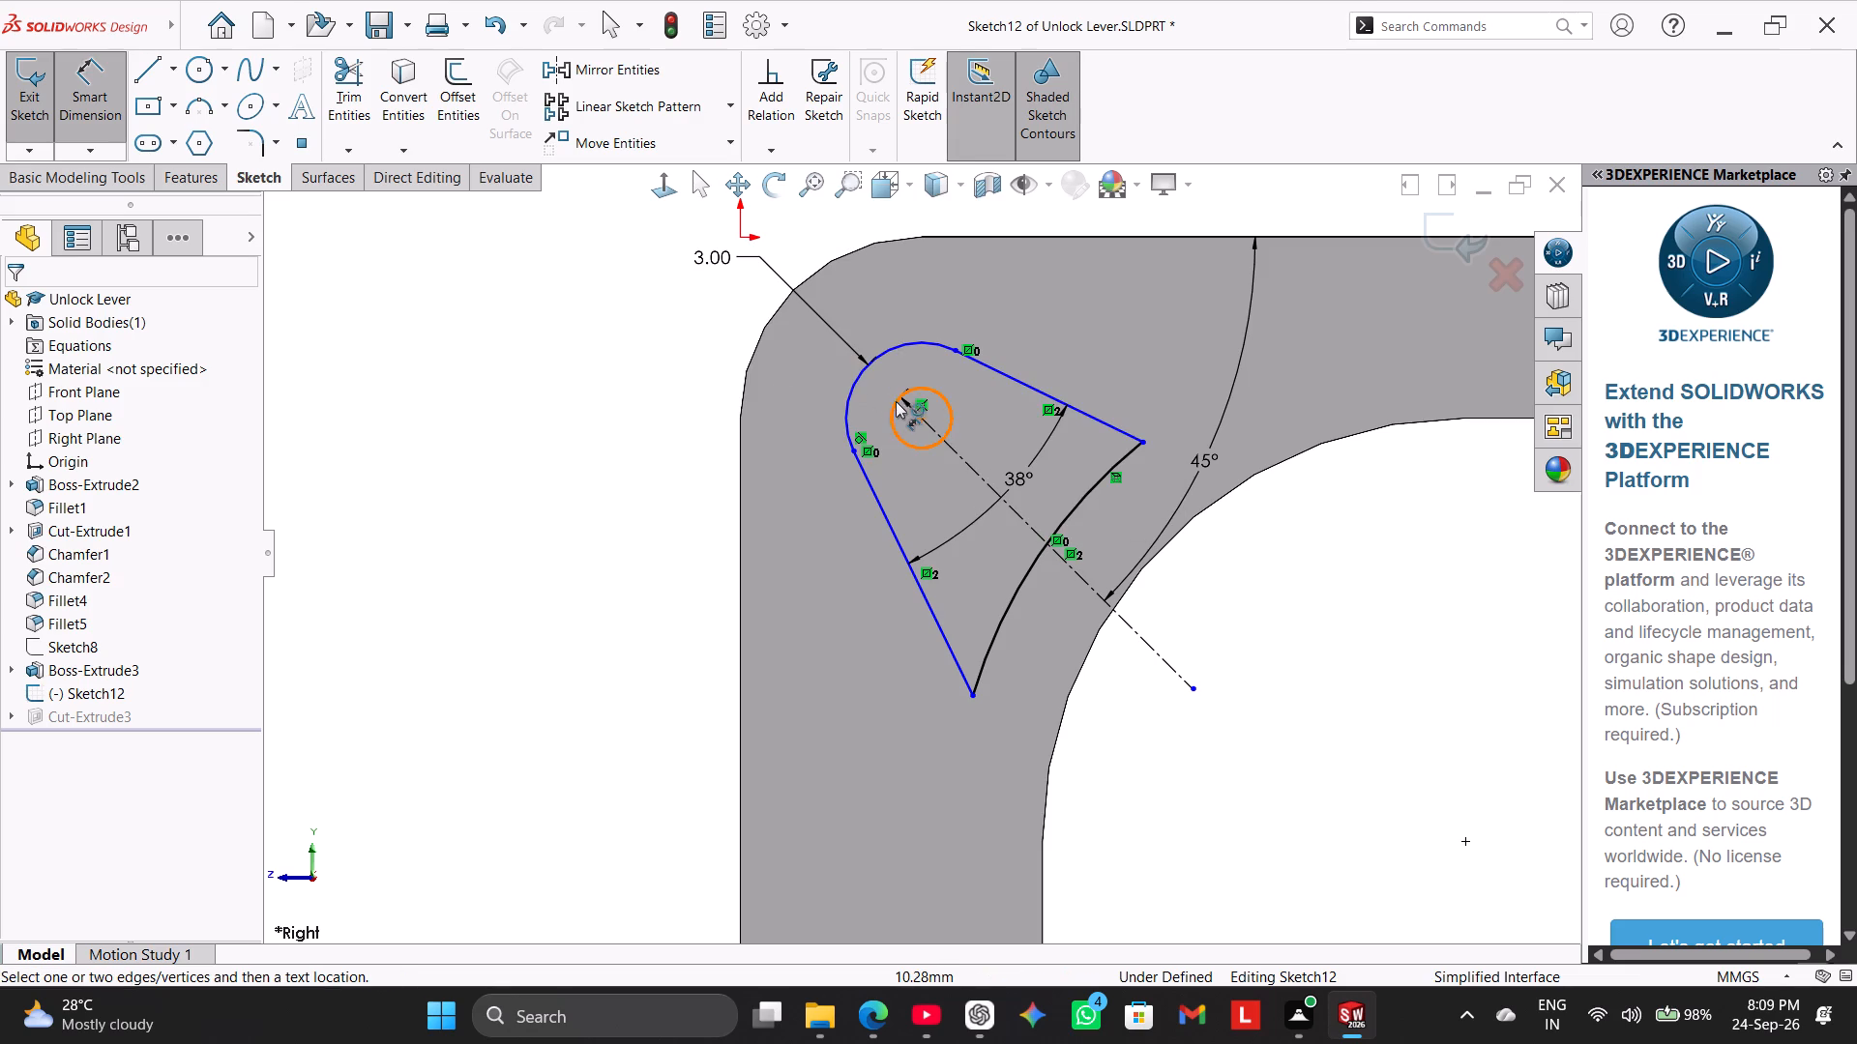
pyautogui.click(893, 407)
pyautogui.click(563, 323)
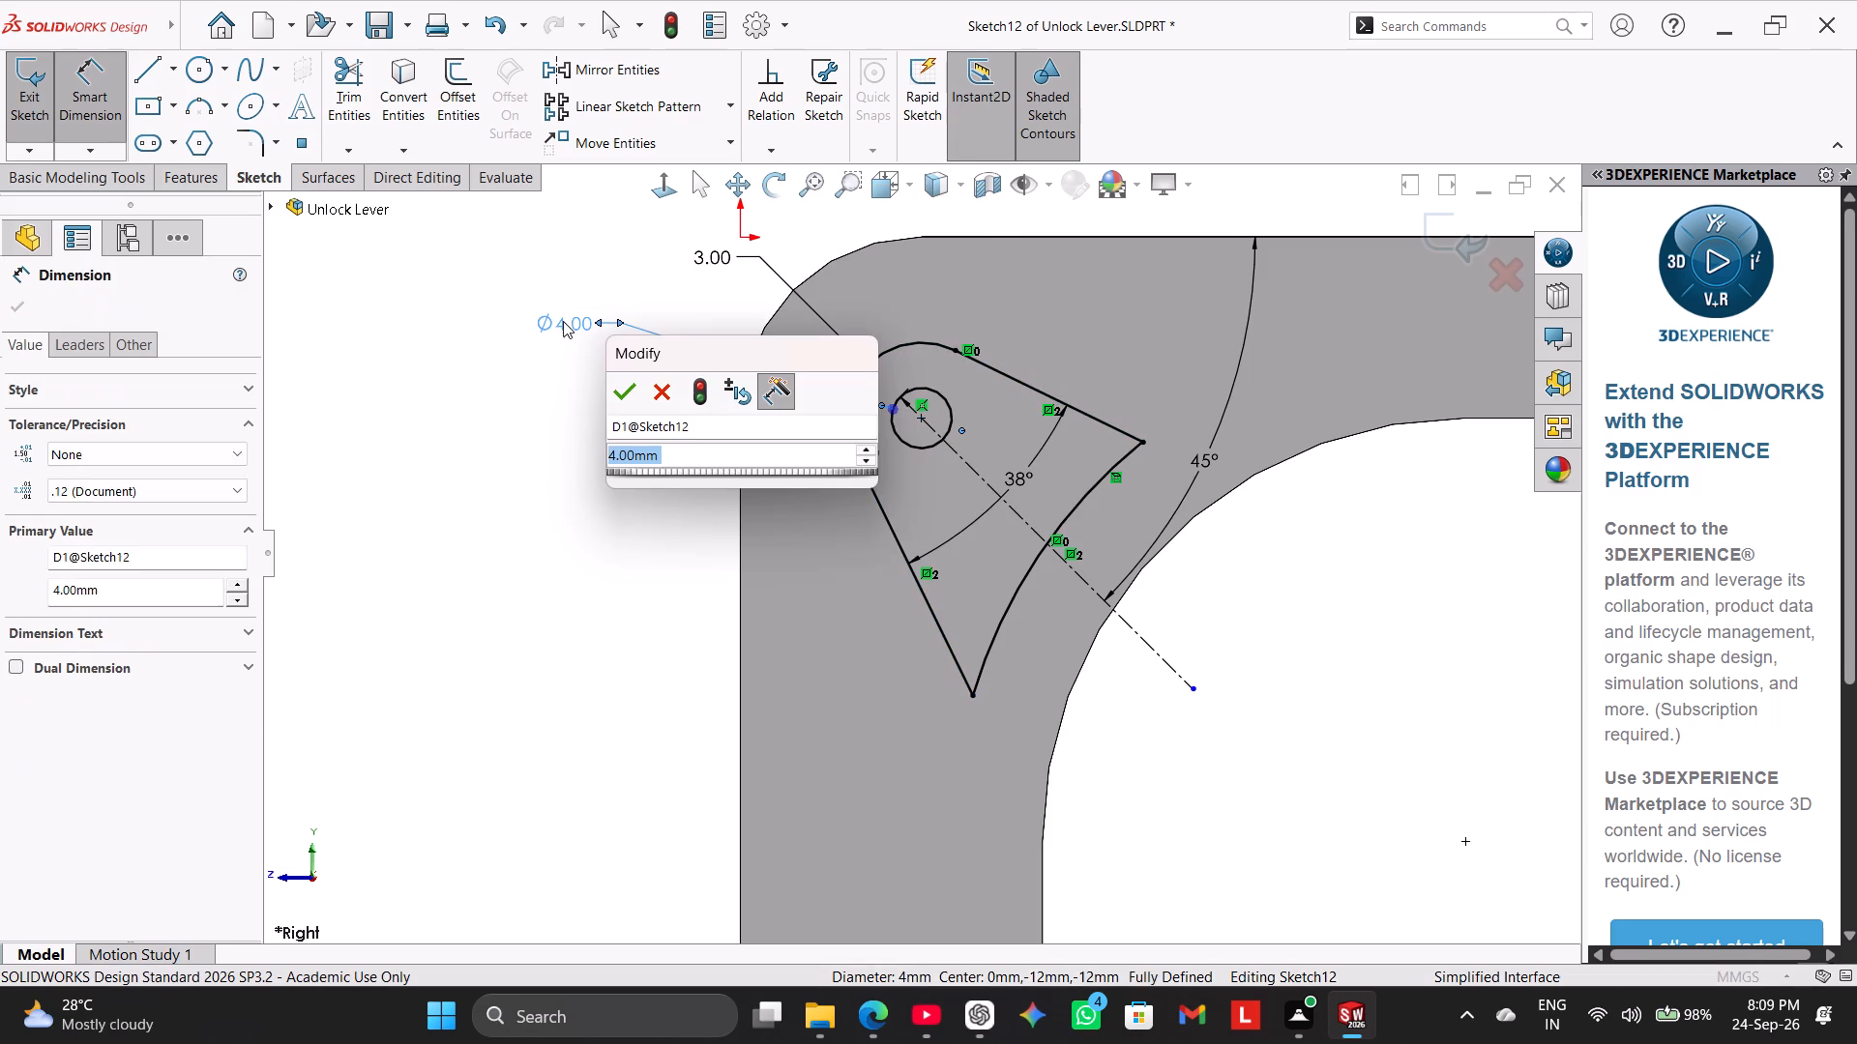
pyautogui.write('10')
pyautogui.press('Return')
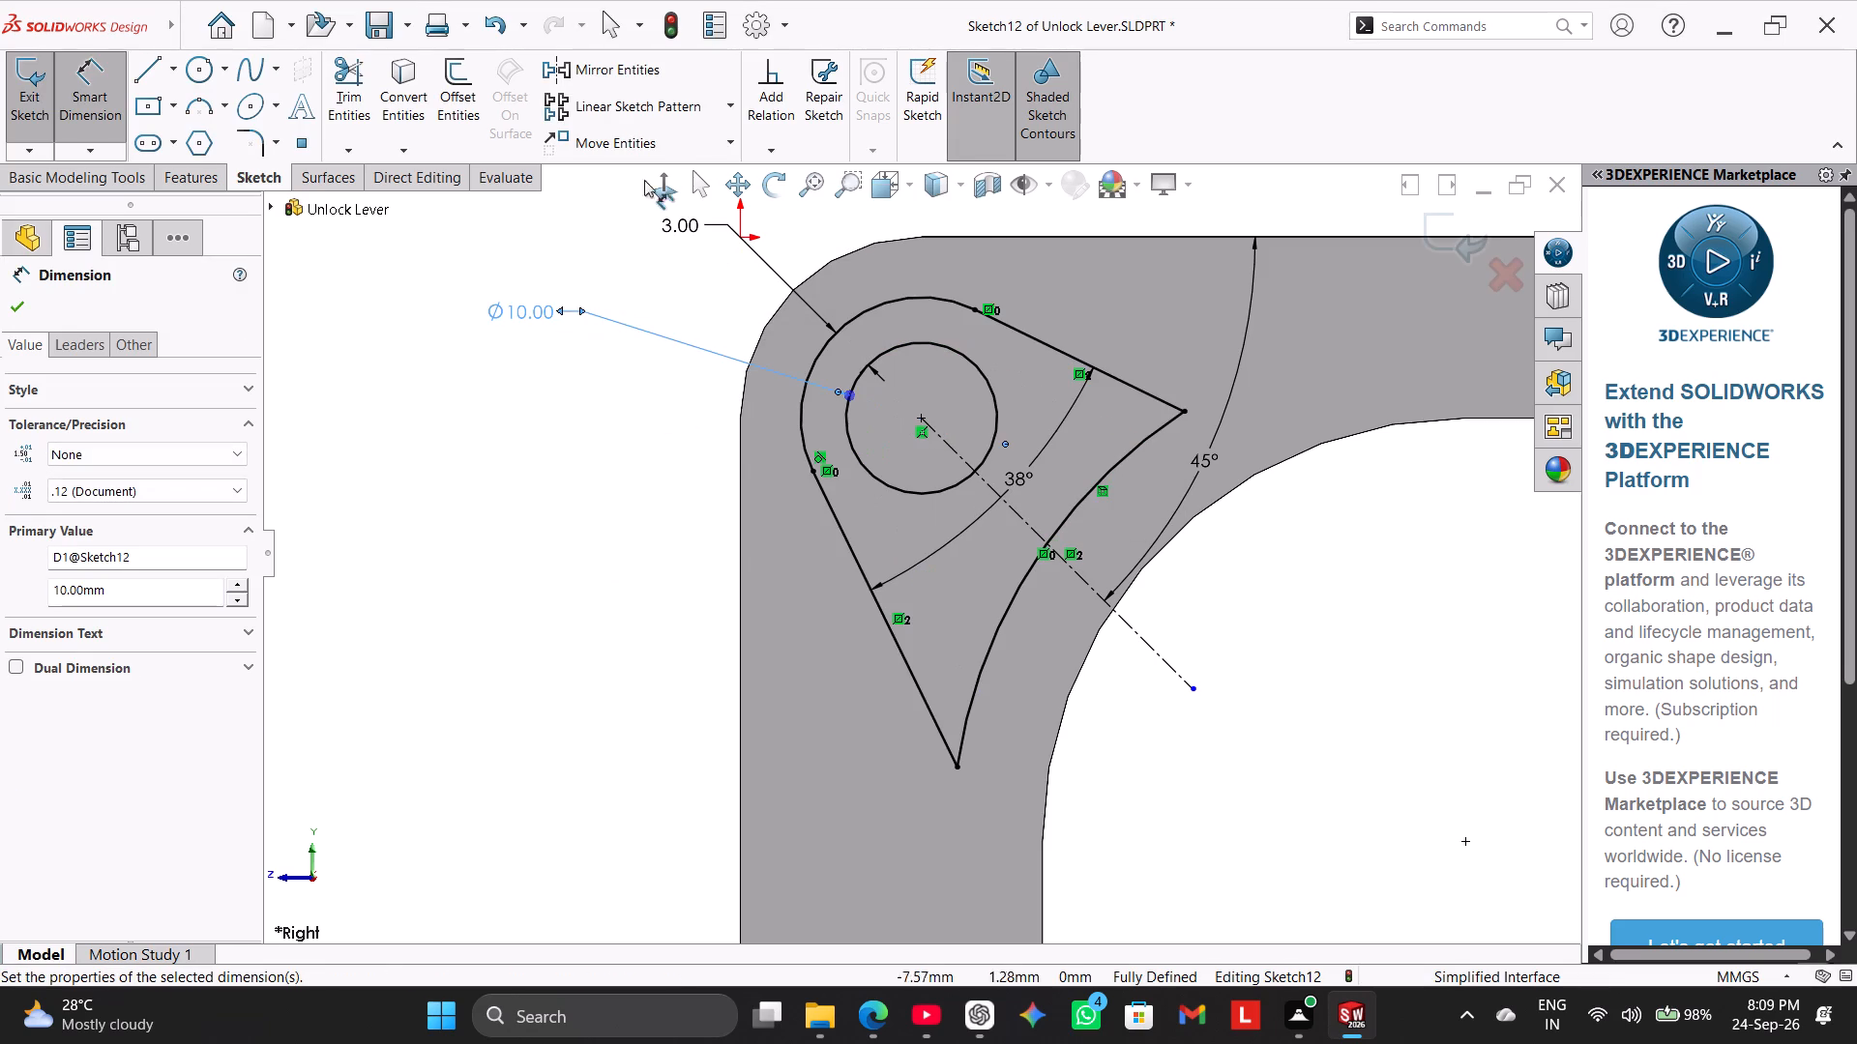
pyautogui.click(635, 376)
pyautogui.moveTo(514, 313); pyautogui.dragTo(557, 329)
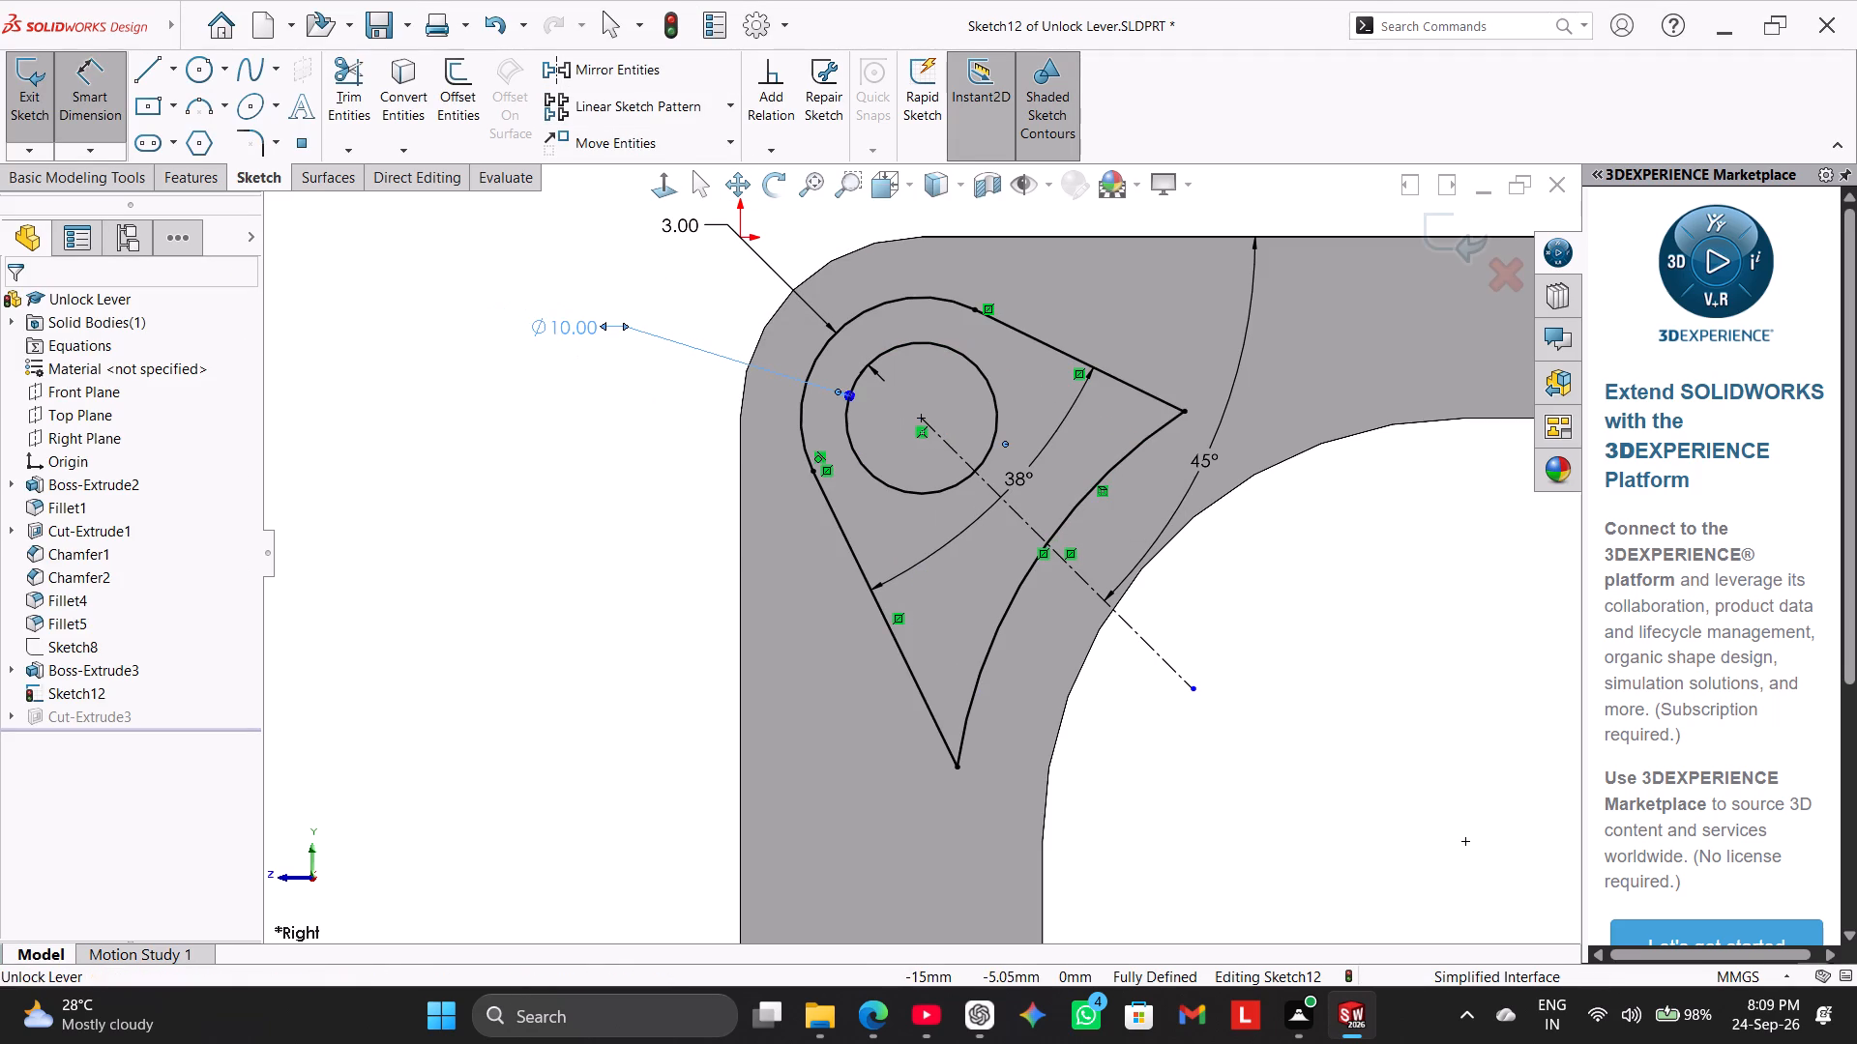
pyautogui.rightClick(545, 438)
pyautogui.click(603, 501)
pyautogui.scroll(2, 976, 436)
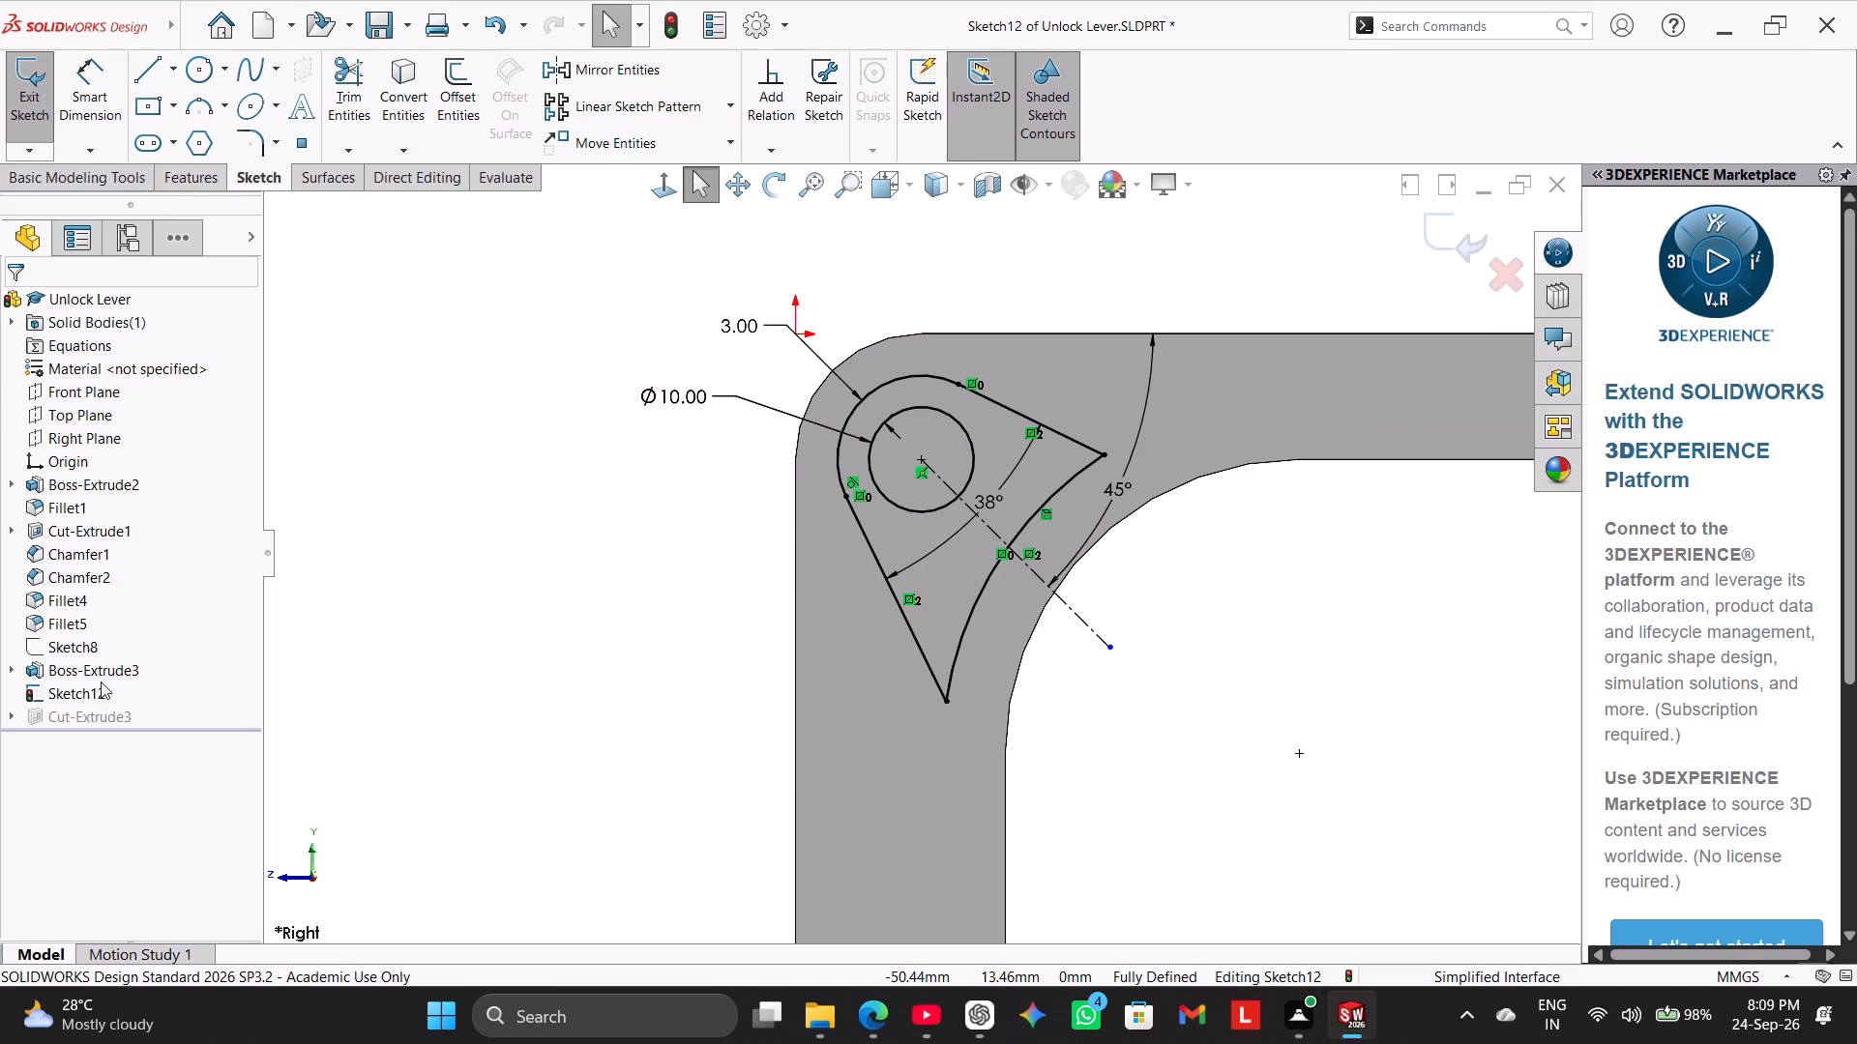
pyautogui.click(34, 101)
# Extrude Sketch12 as a merged boss, using Mid Plane with a depth of 40 mm.
pyautogui.moveTo(617, 551); pyautogui.dragTo(668, 568, button='middle')
pyautogui.click(473, 586)
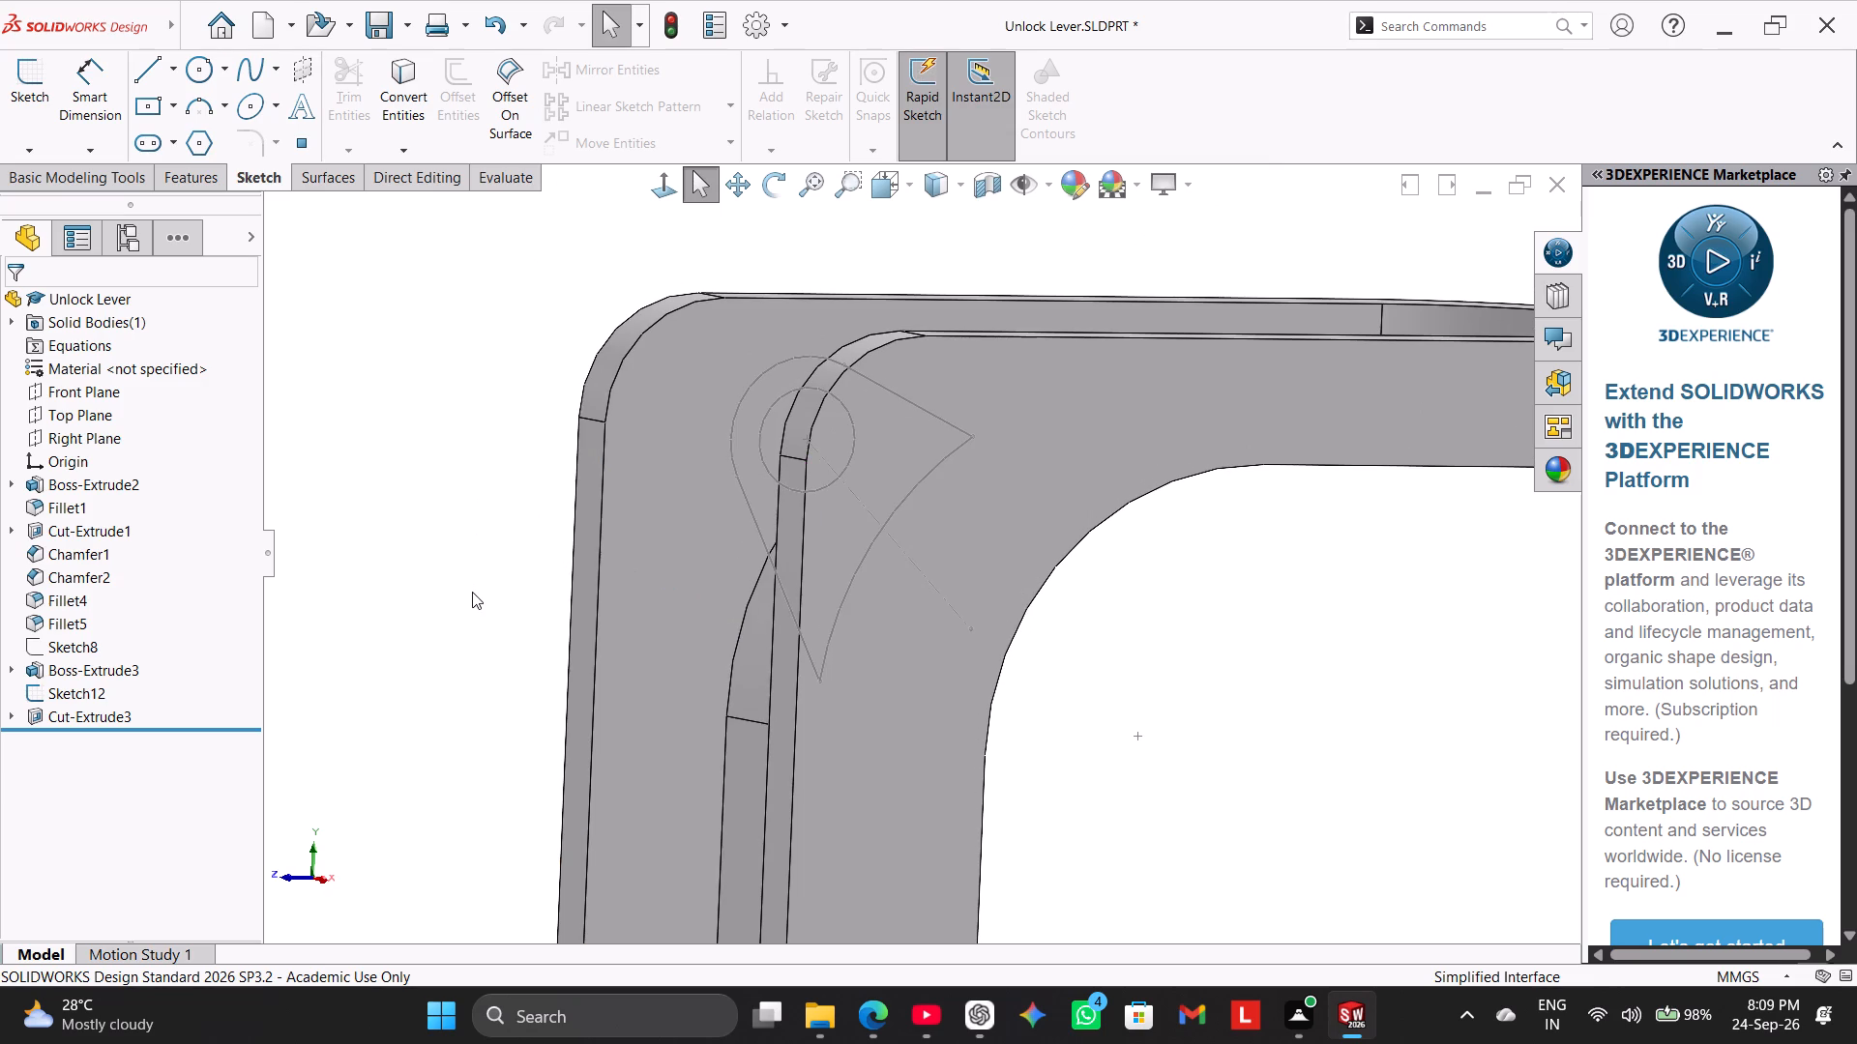
pyautogui.click(174, 174)
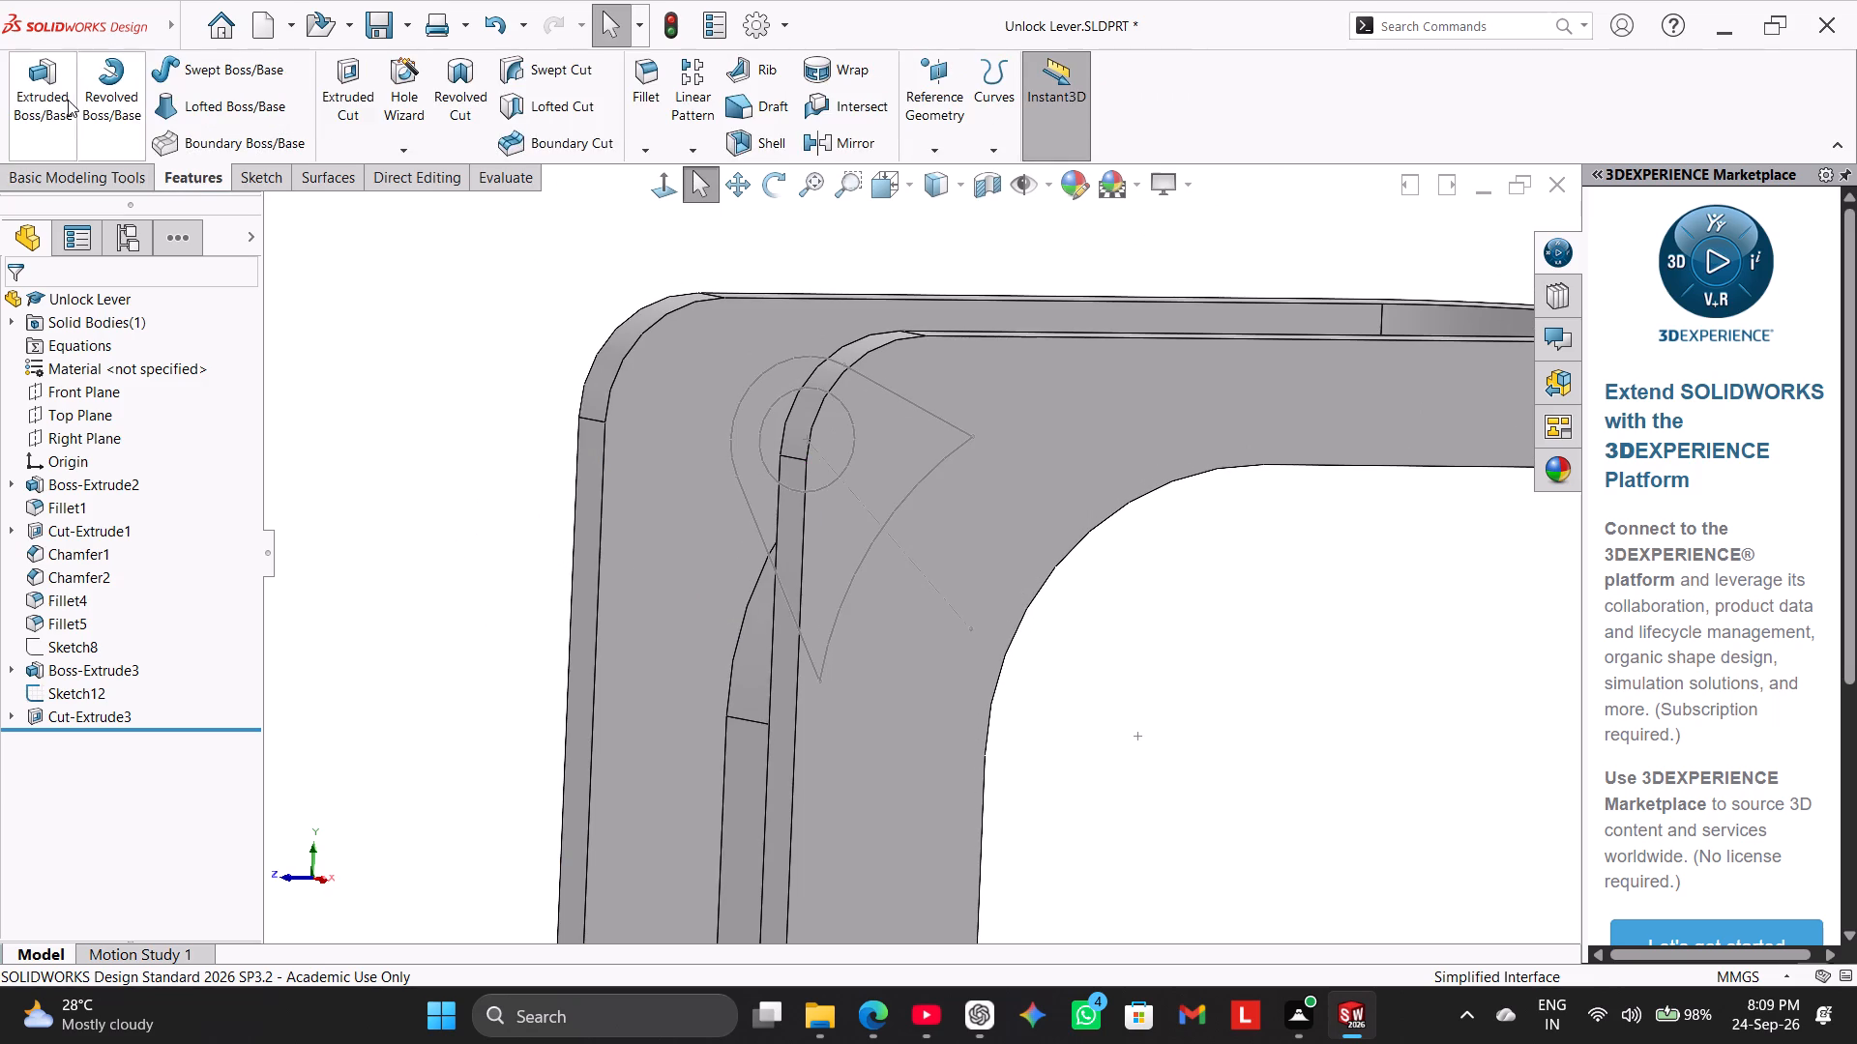
pyautogui.click(60, 95)
pyautogui.click(281, 202)
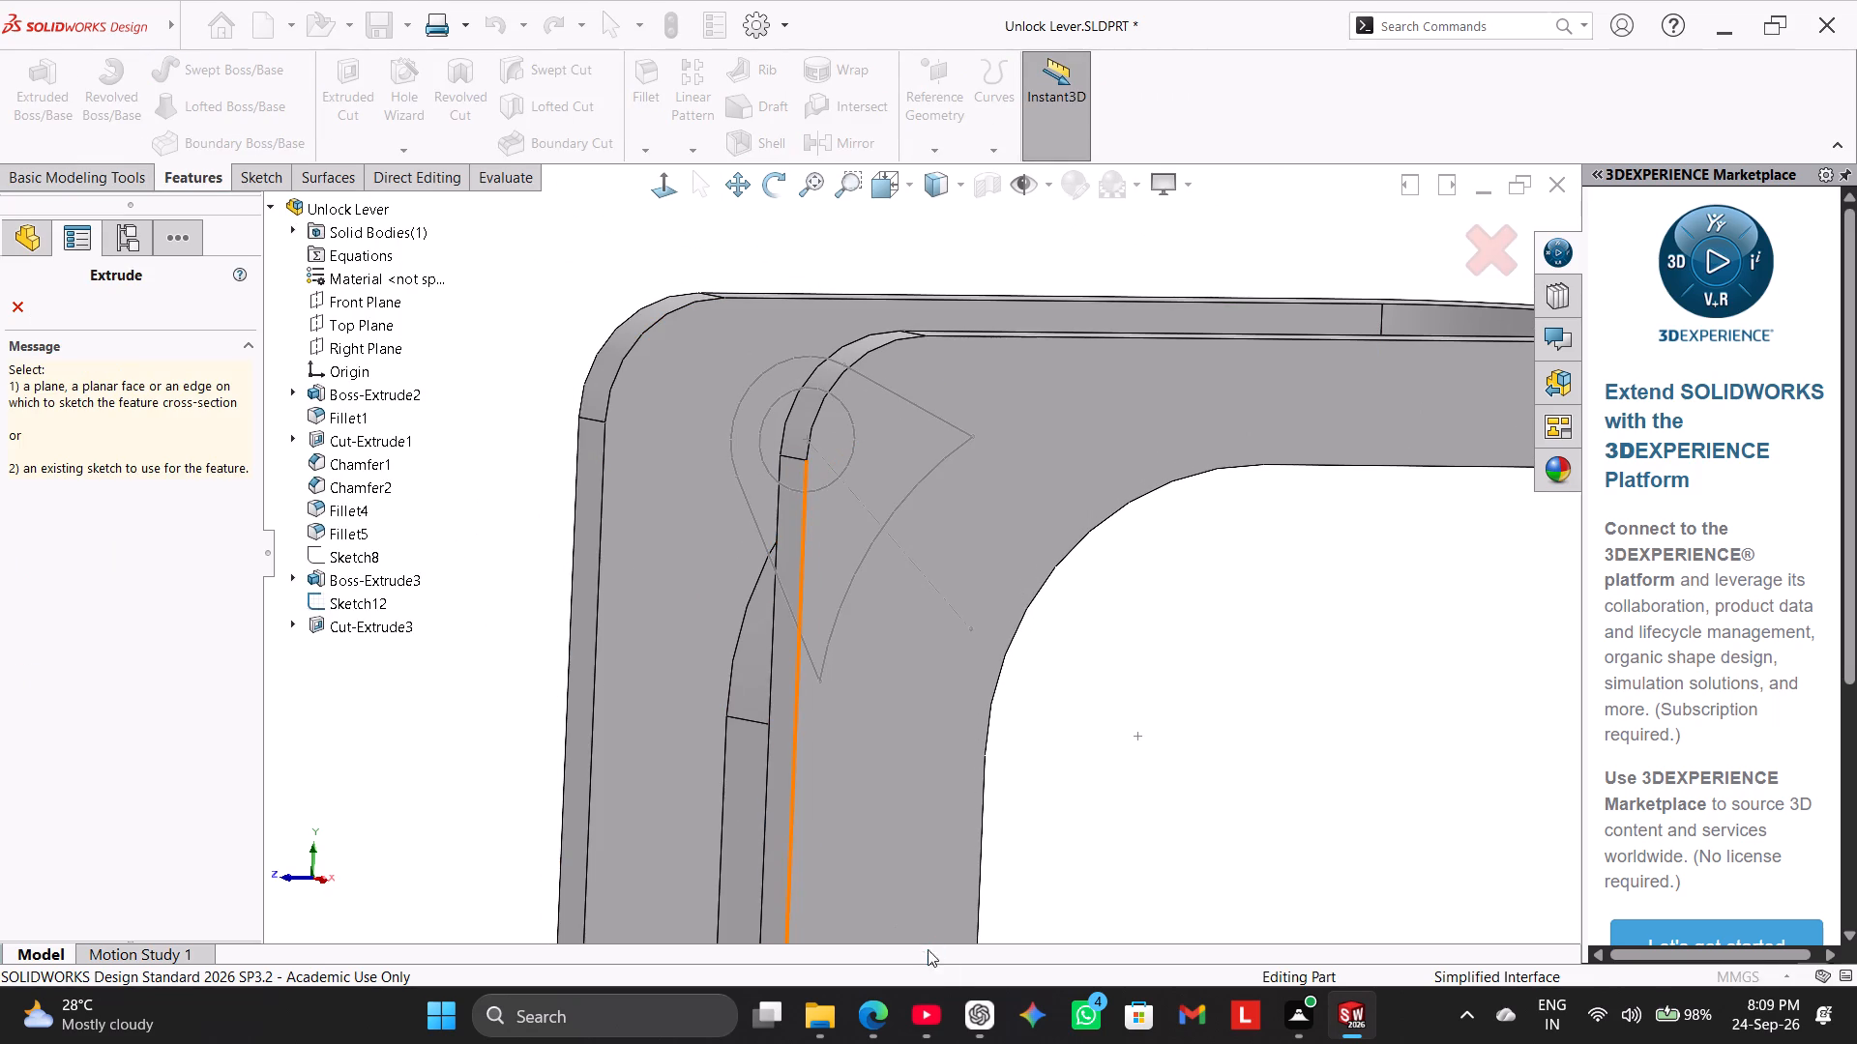
pyautogui.click(981, 1004)
pyautogui.click(1364, 1035)
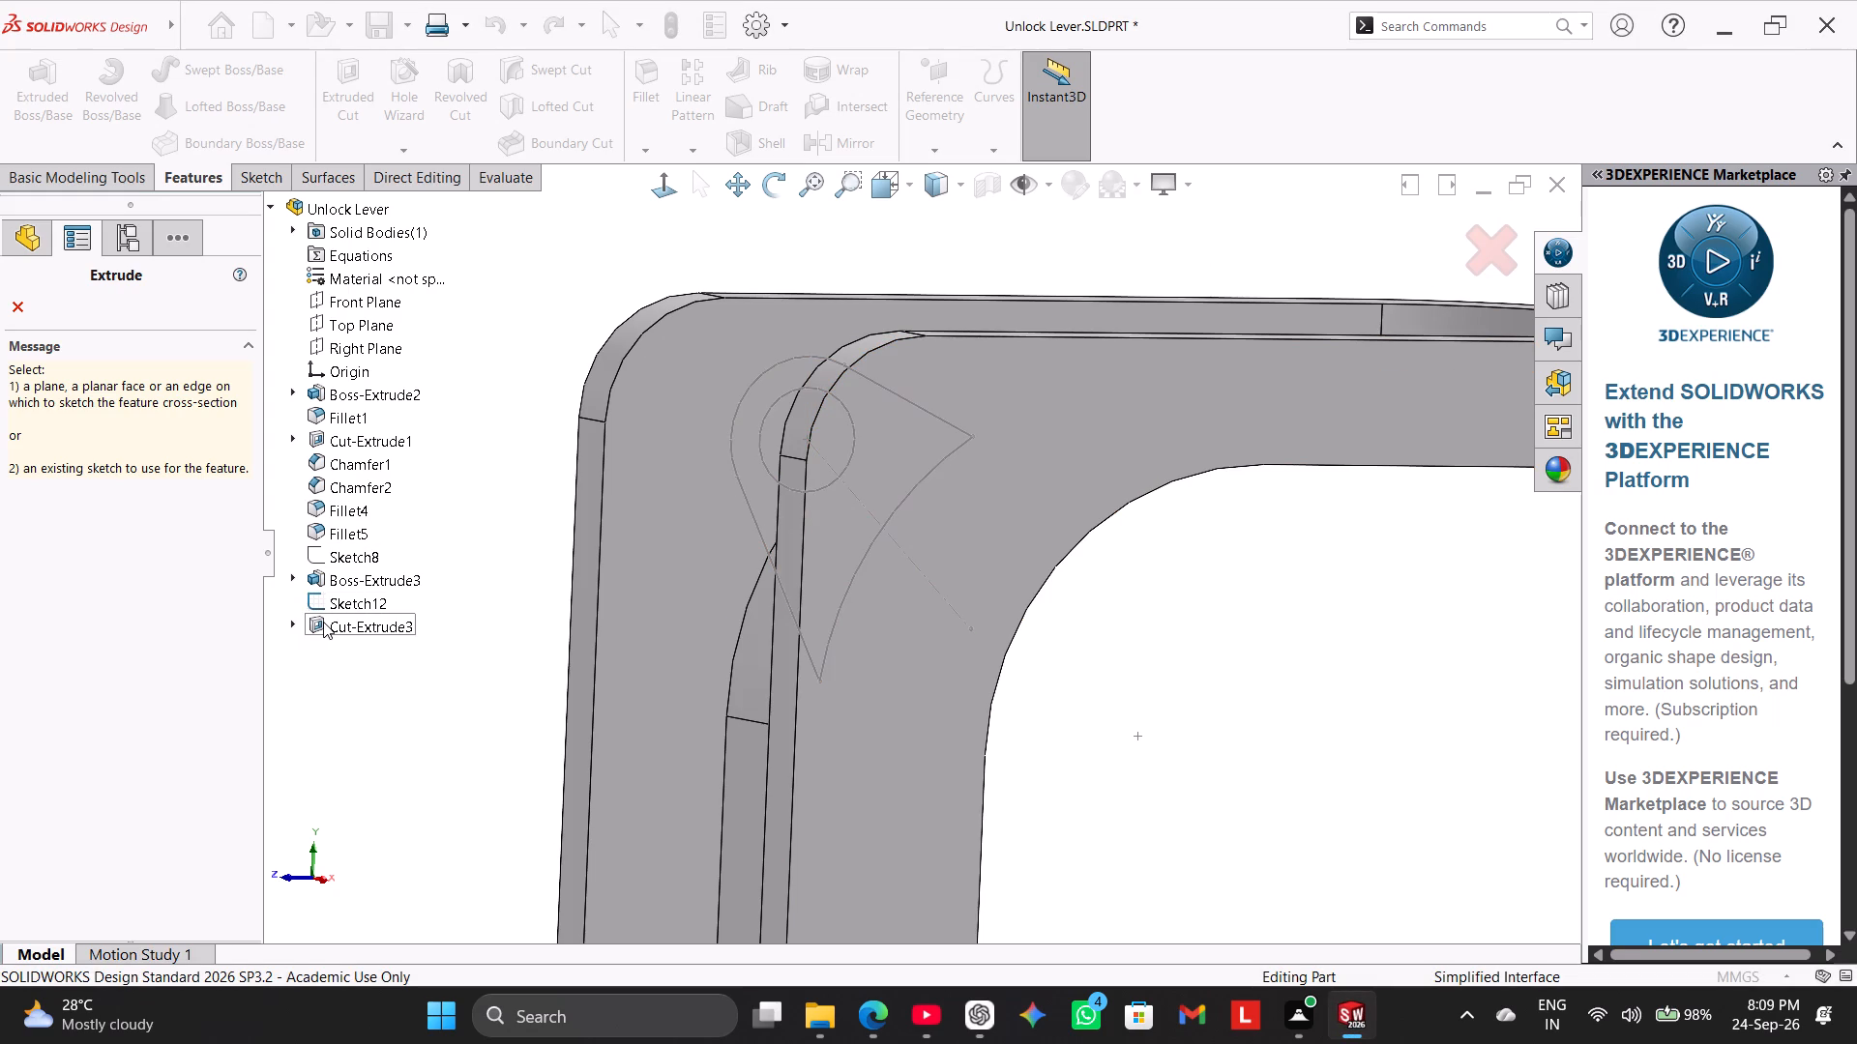
pyautogui.click(328, 605)
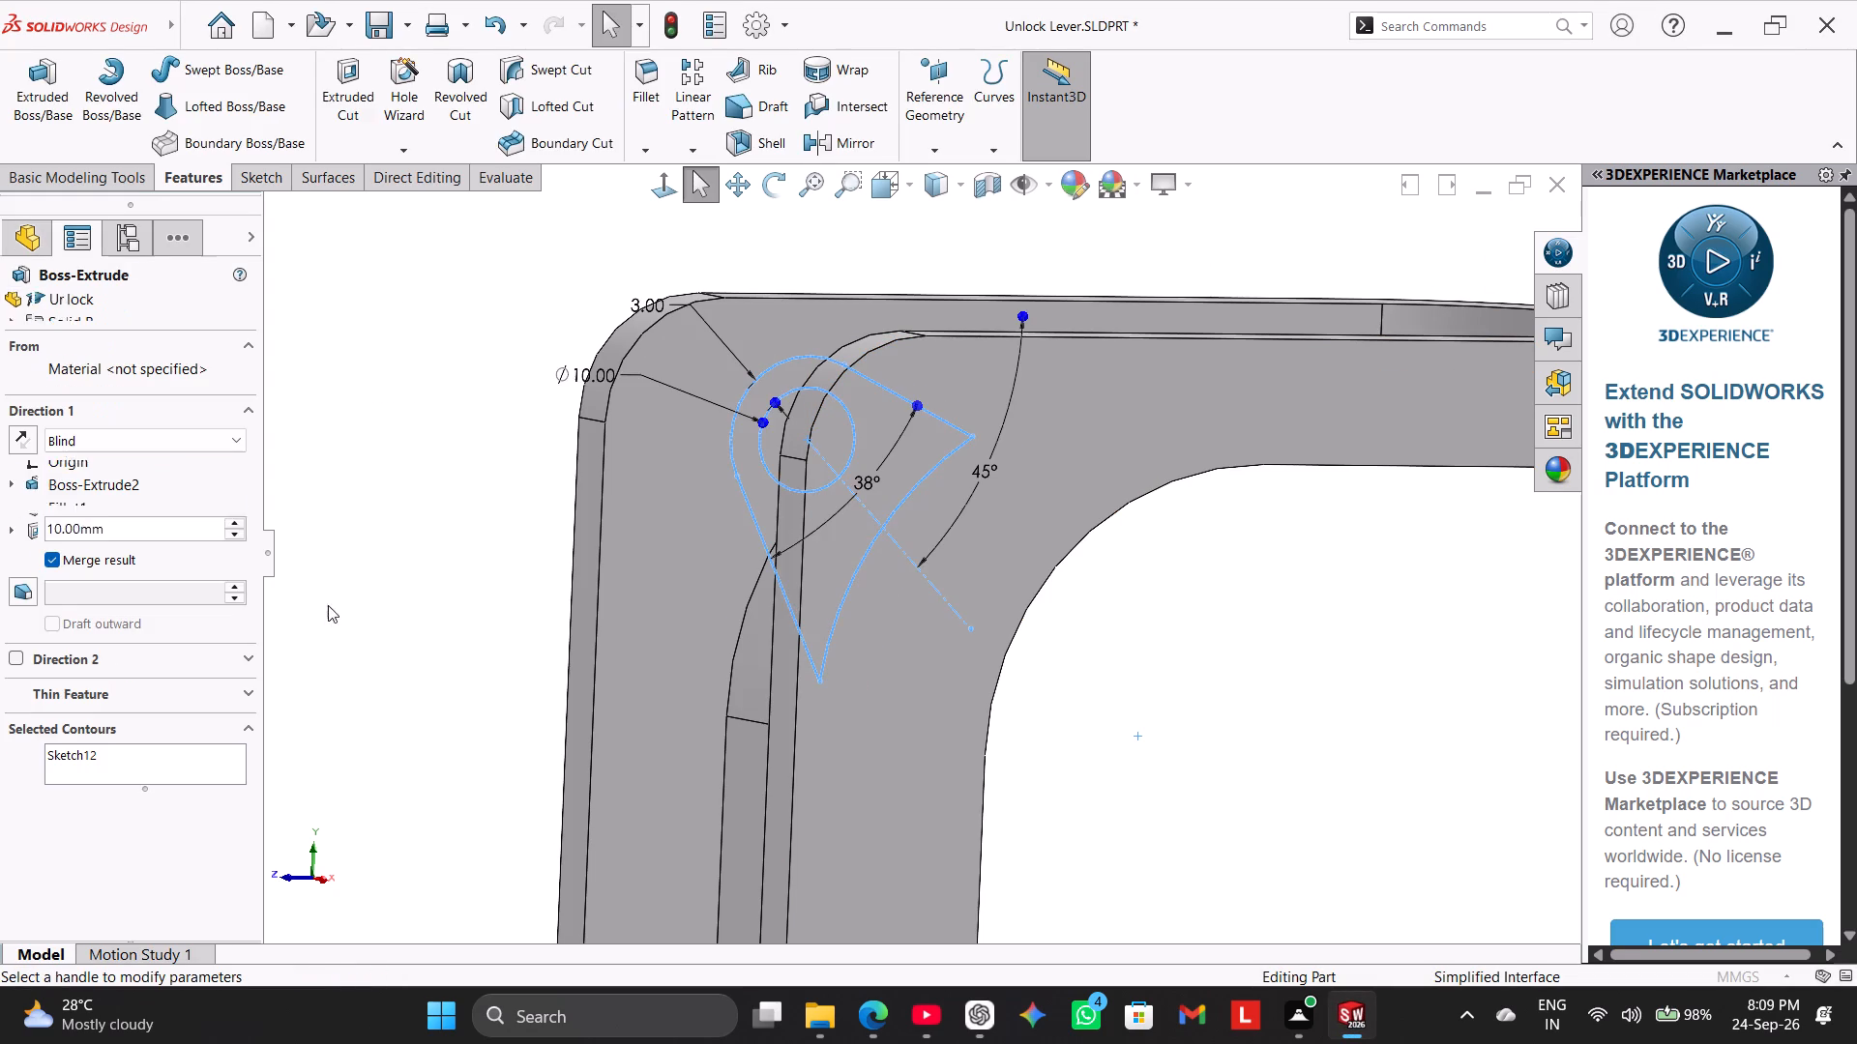
pyautogui.moveTo(541, 460); pyautogui.dragTo(590, 542, button='middle')
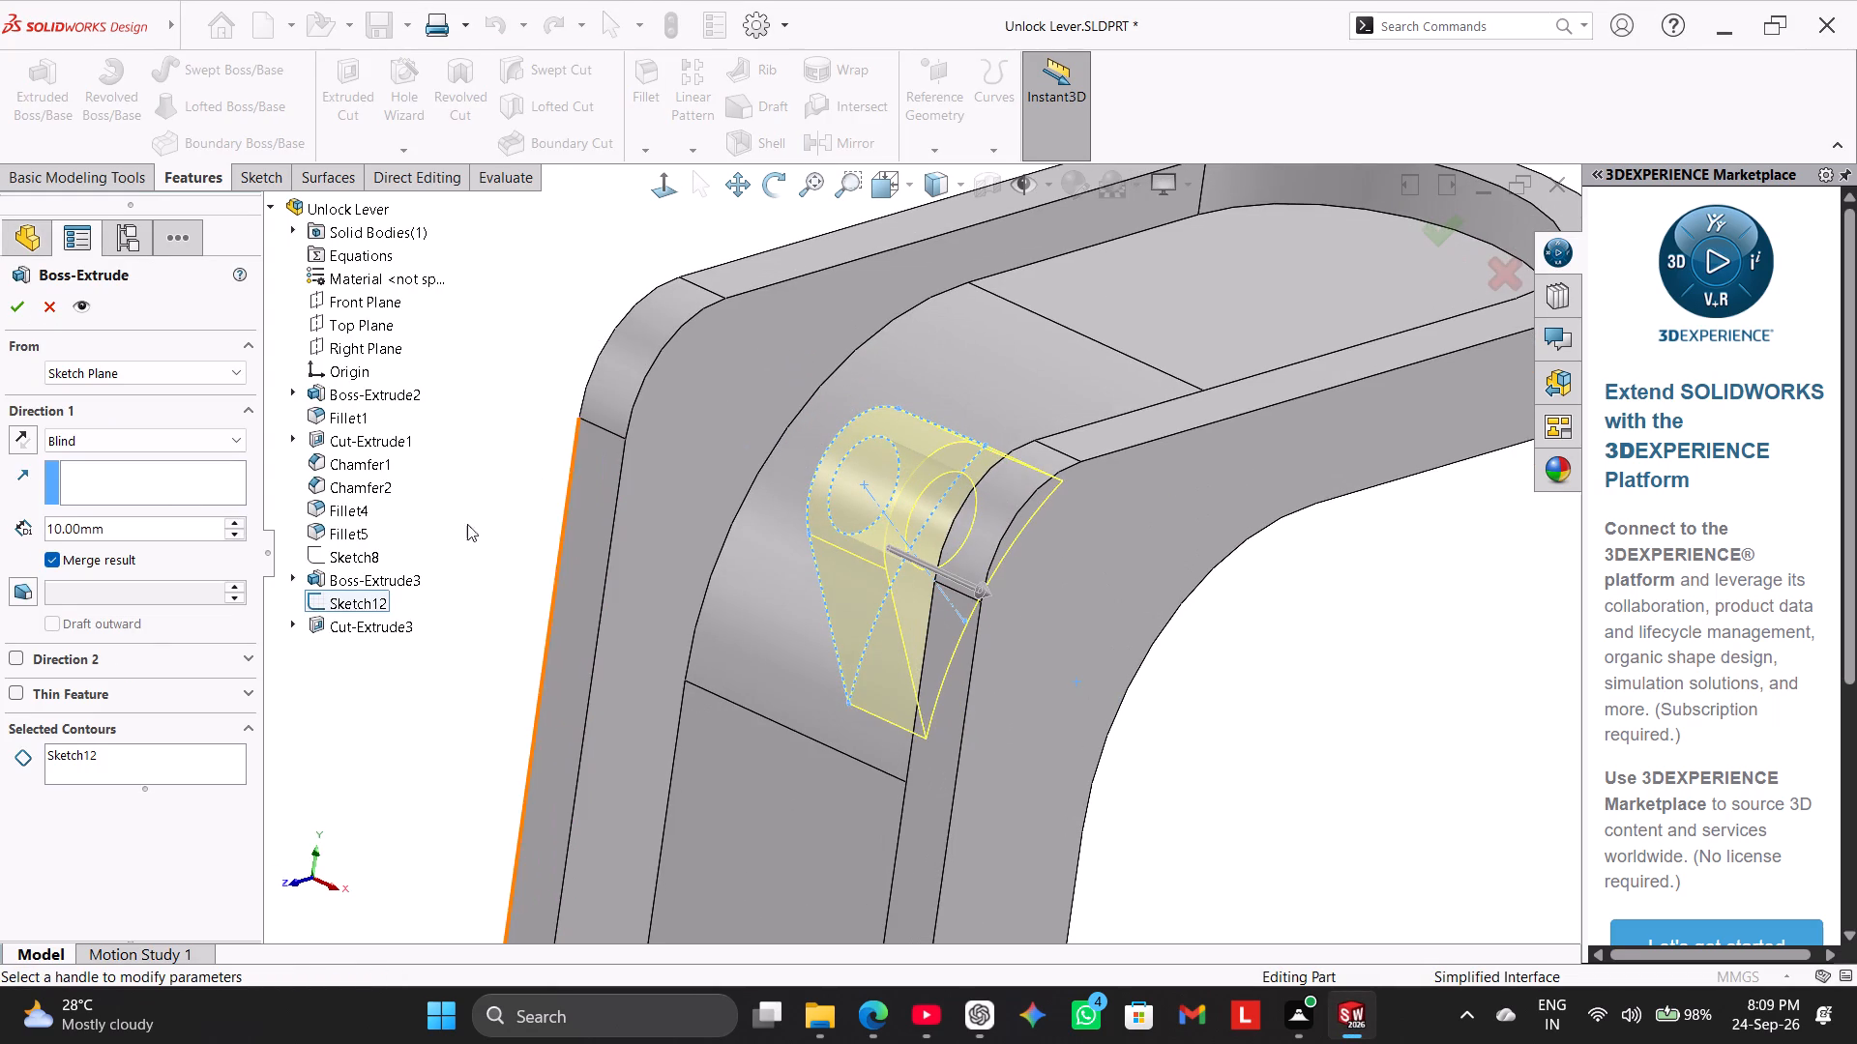
pyautogui.click(158, 444)
pyautogui.click(184, 576)
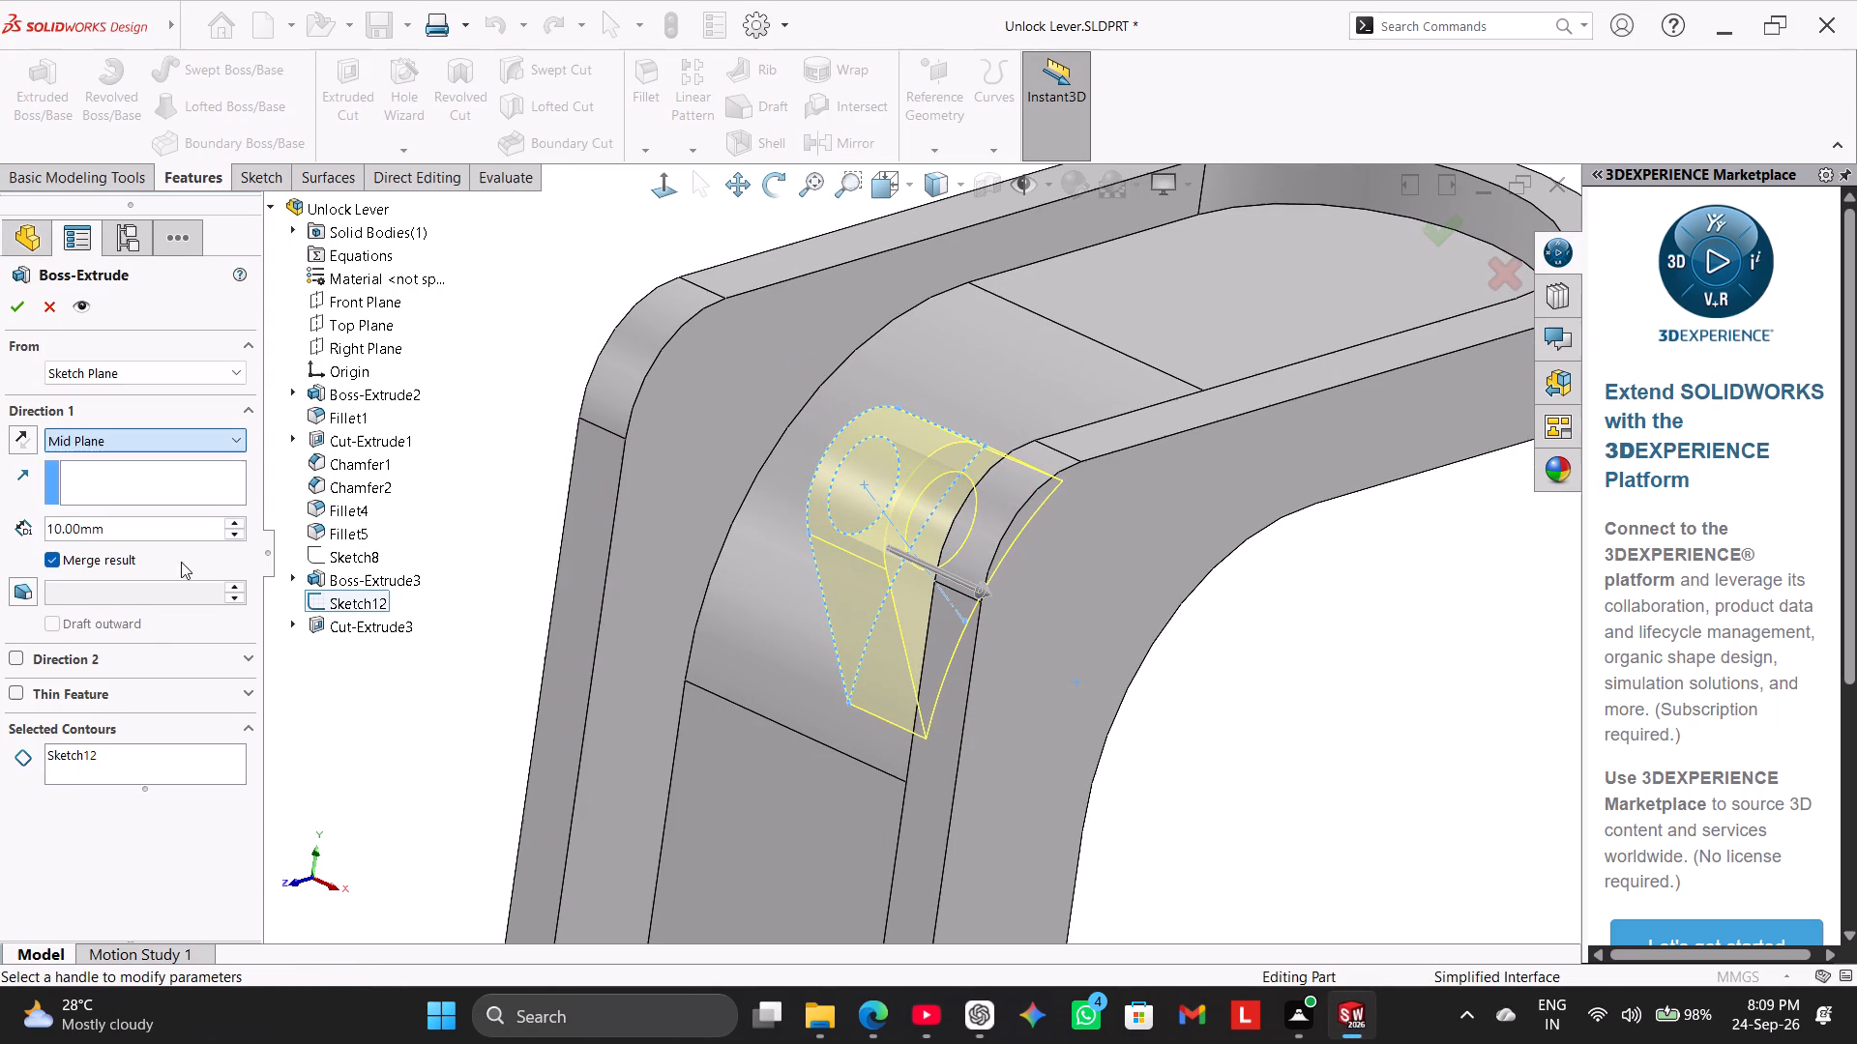
pyautogui.click(157, 519)
pyautogui.write('40')
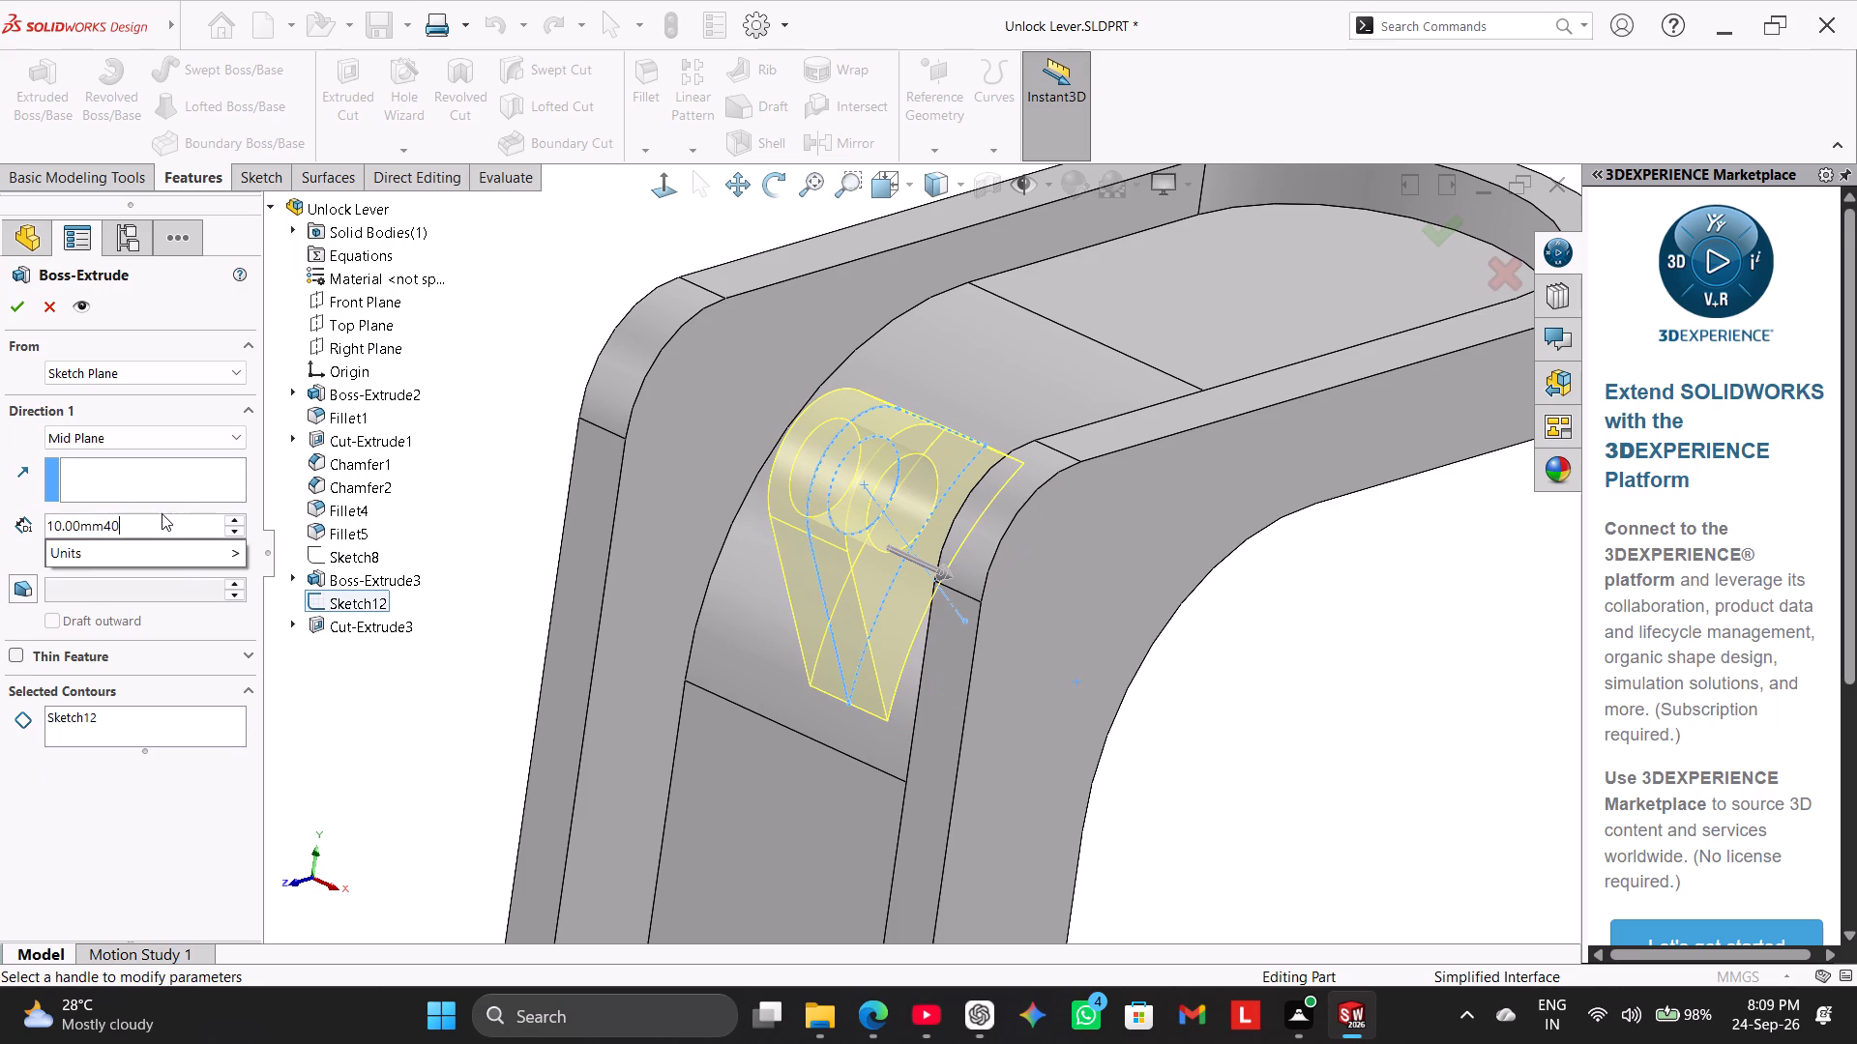
pyautogui.press('BackSpace')
pyautogui.press('BackSpace')
pyautogui.press('BackSpace')
pyautogui.press('BackSpace')
pyautogui.press('BackSpace')
pyautogui.press('BackSpace')
pyautogui.press('BackSpace')
pyautogui.press('BackSpace')
pyautogui.press('BackSpace')
pyautogui.press('BackSpace')
pyautogui.press('BackSpace')
pyautogui.press('BackSpace')
pyautogui.press('BackSpace')
pyautogui.press('BackSpace')
pyautogui.press('BackSpace')
pyautogui.press('BackSpace')
pyautogui.press('BackSpace')
pyautogui.press('BackSpace')
pyautogui.press('BackSpace')
pyautogui.press('BackSpace')
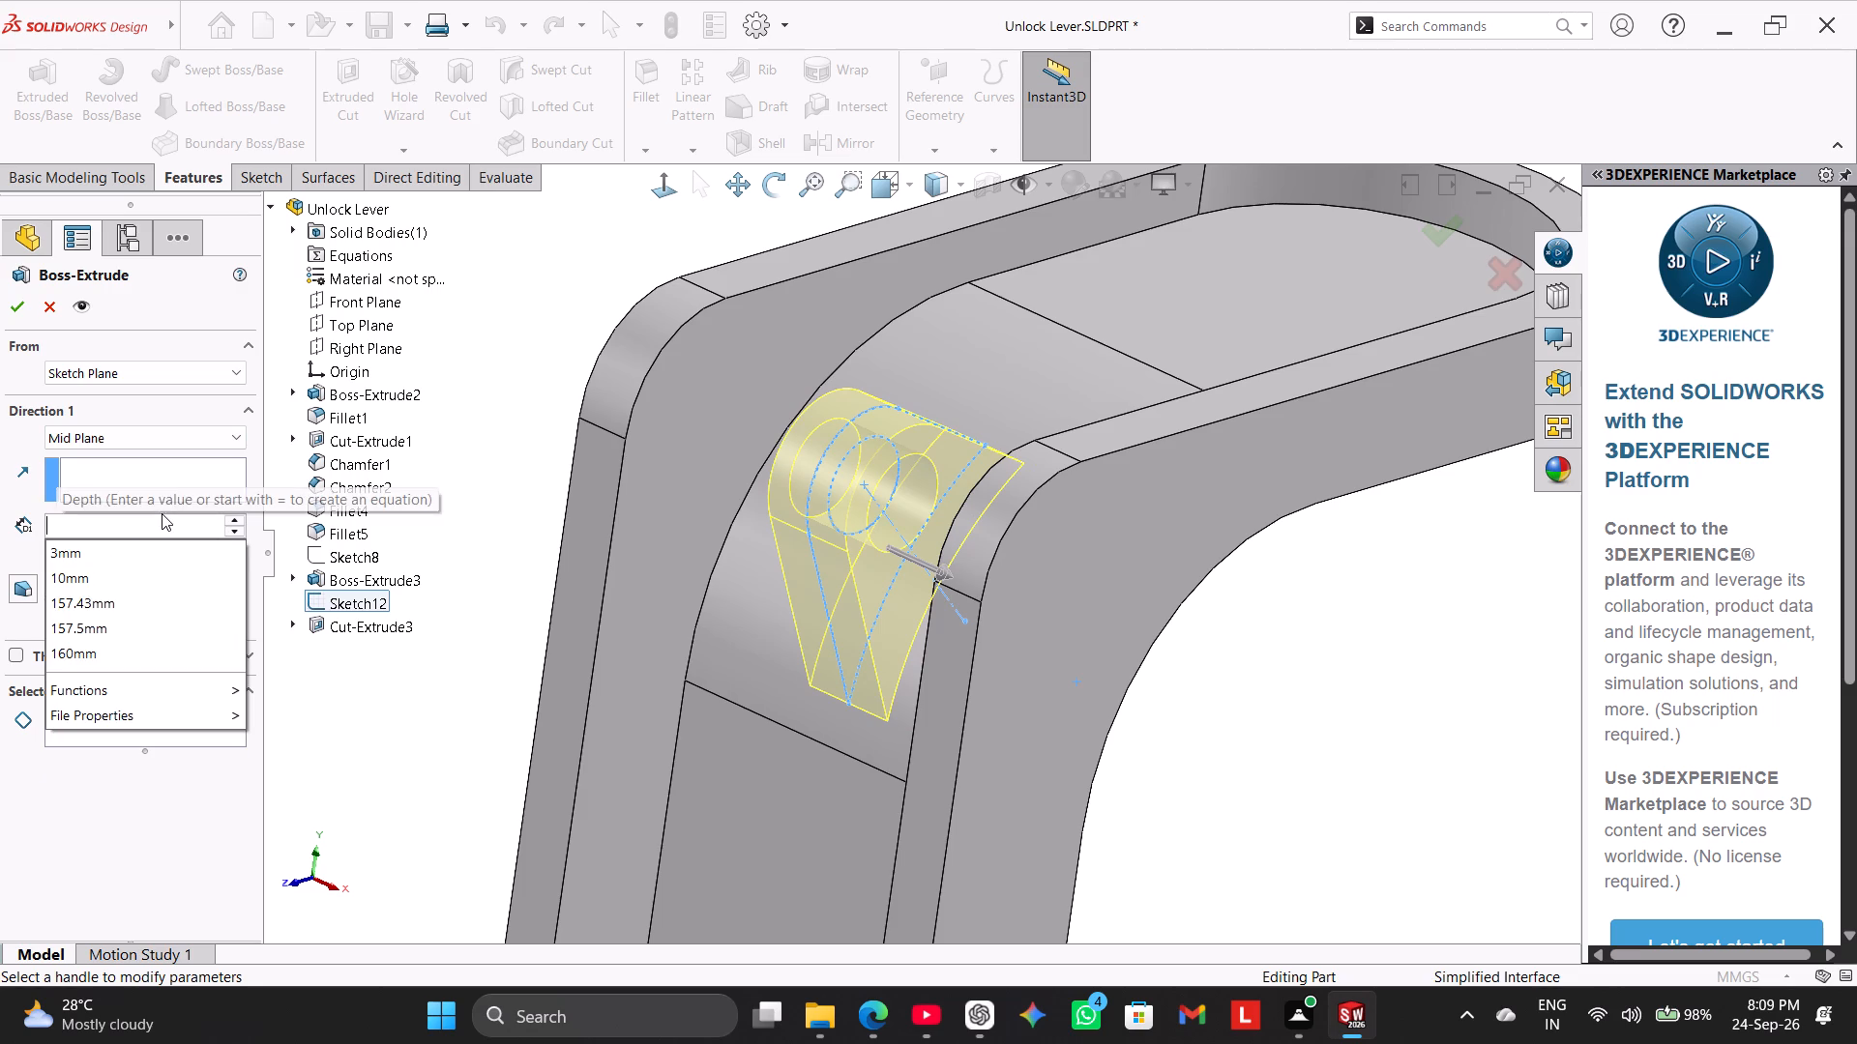
pyautogui.press('1')
pyautogui.press('BackSpace')
pyautogui.write('40')
pyautogui.press('Return')
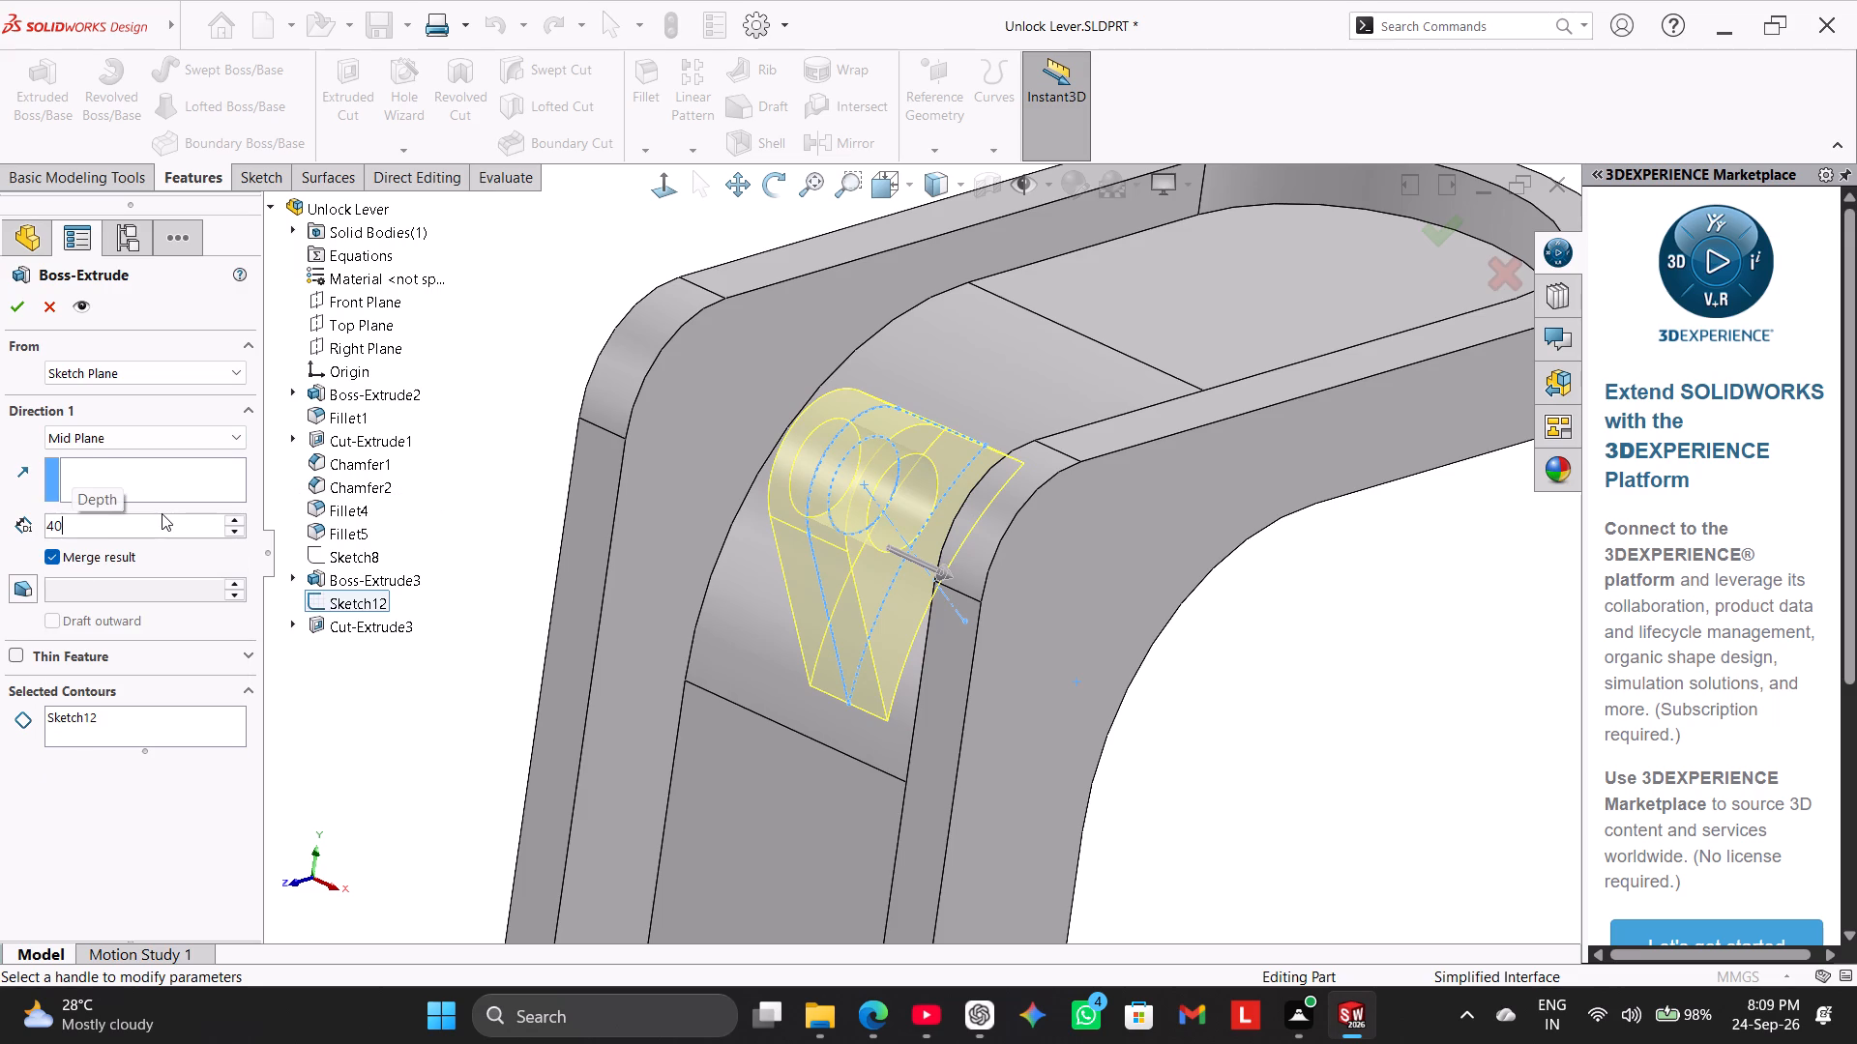
pyautogui.click(9, 304)
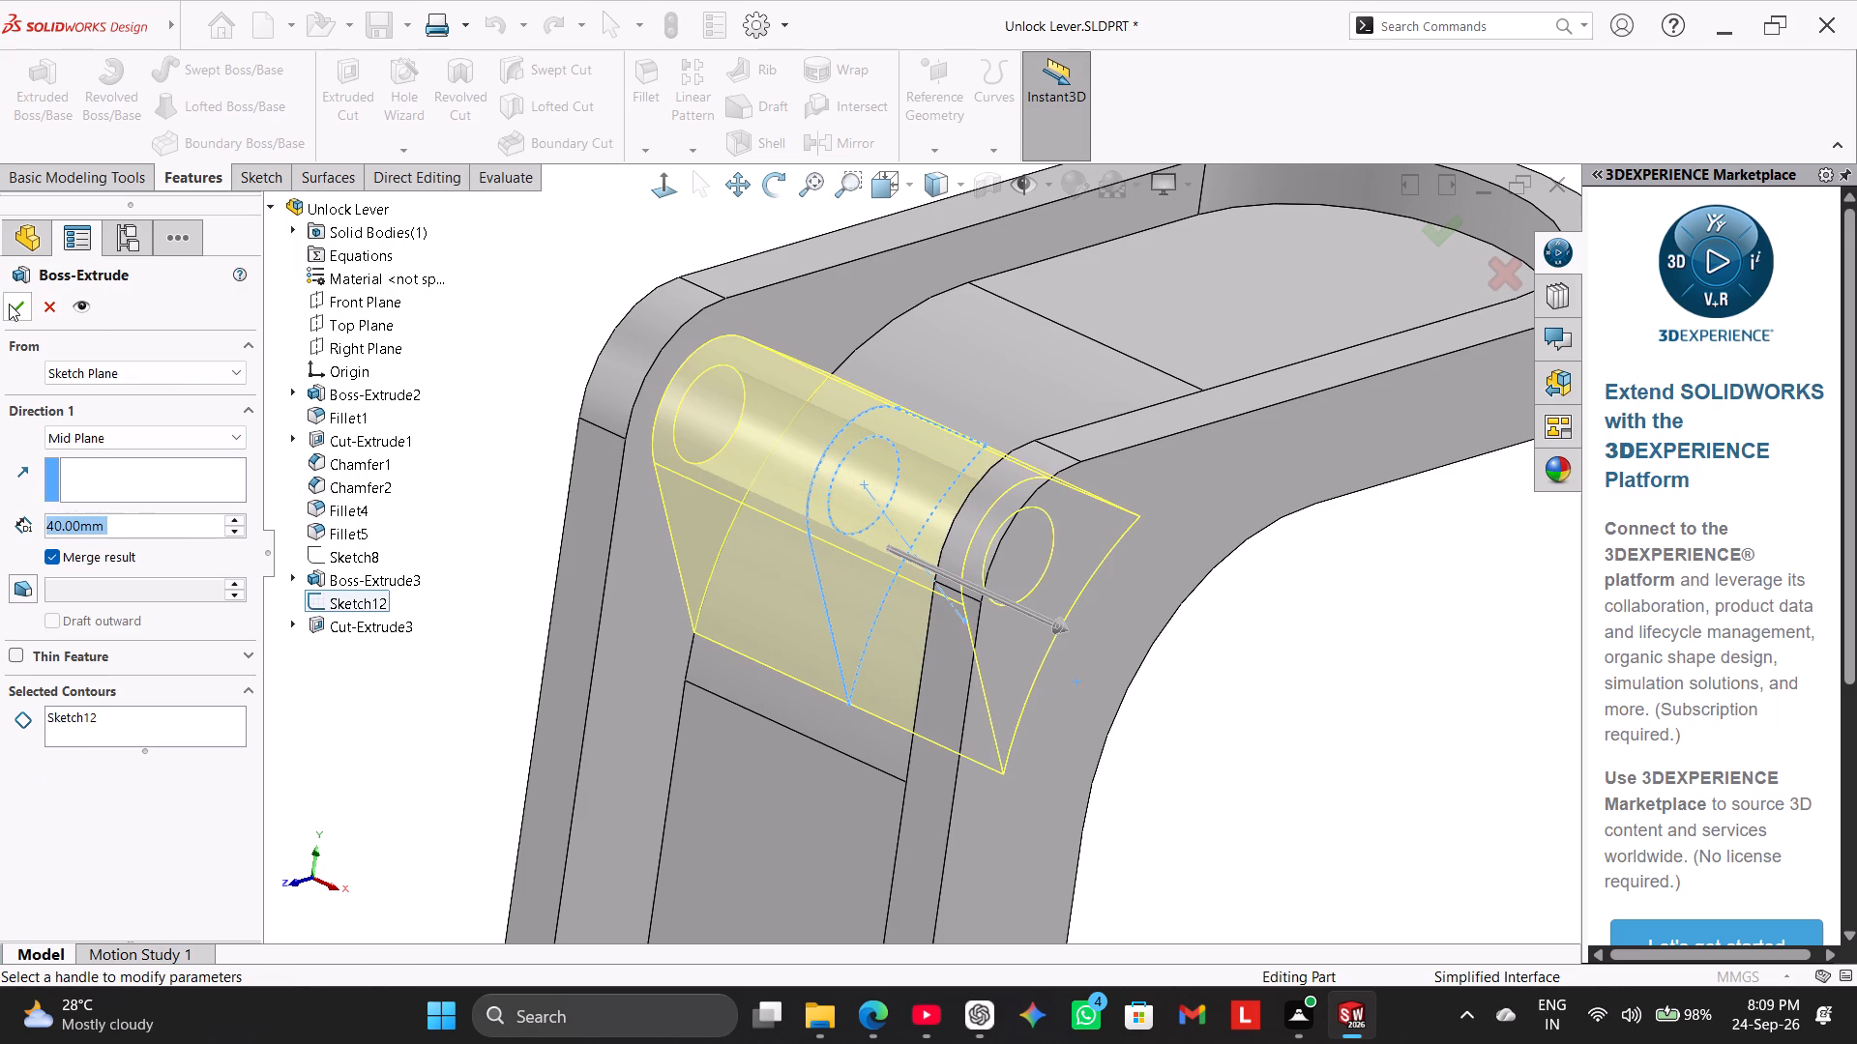
pyautogui.click(391, 390)
# Cut the small circle contour of Sketch12 through the boss and side walls using Through All - Both.
pyautogui.moveTo(421, 378); pyautogui.dragTo(486, 458, button='middle')
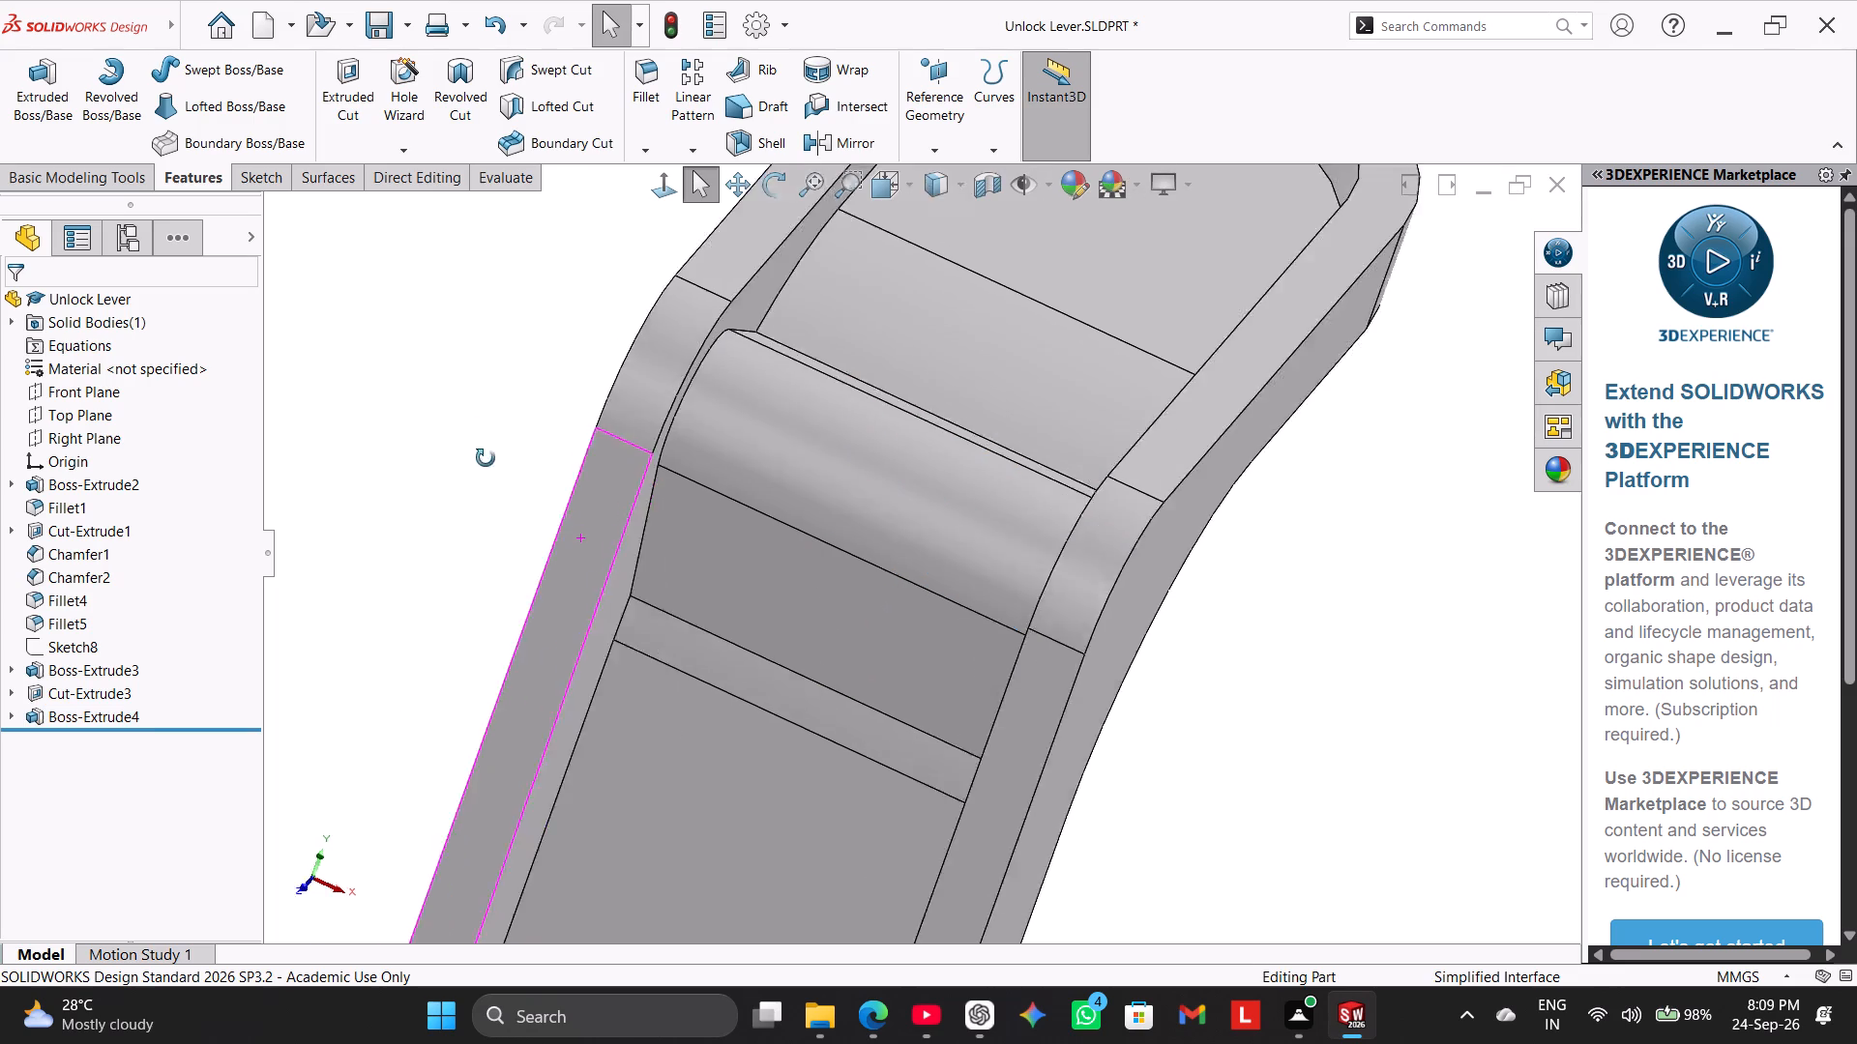
pyautogui.moveTo(486, 458); pyautogui.dragTo(401, 362, button='middle')
pyautogui.click(401, 362)
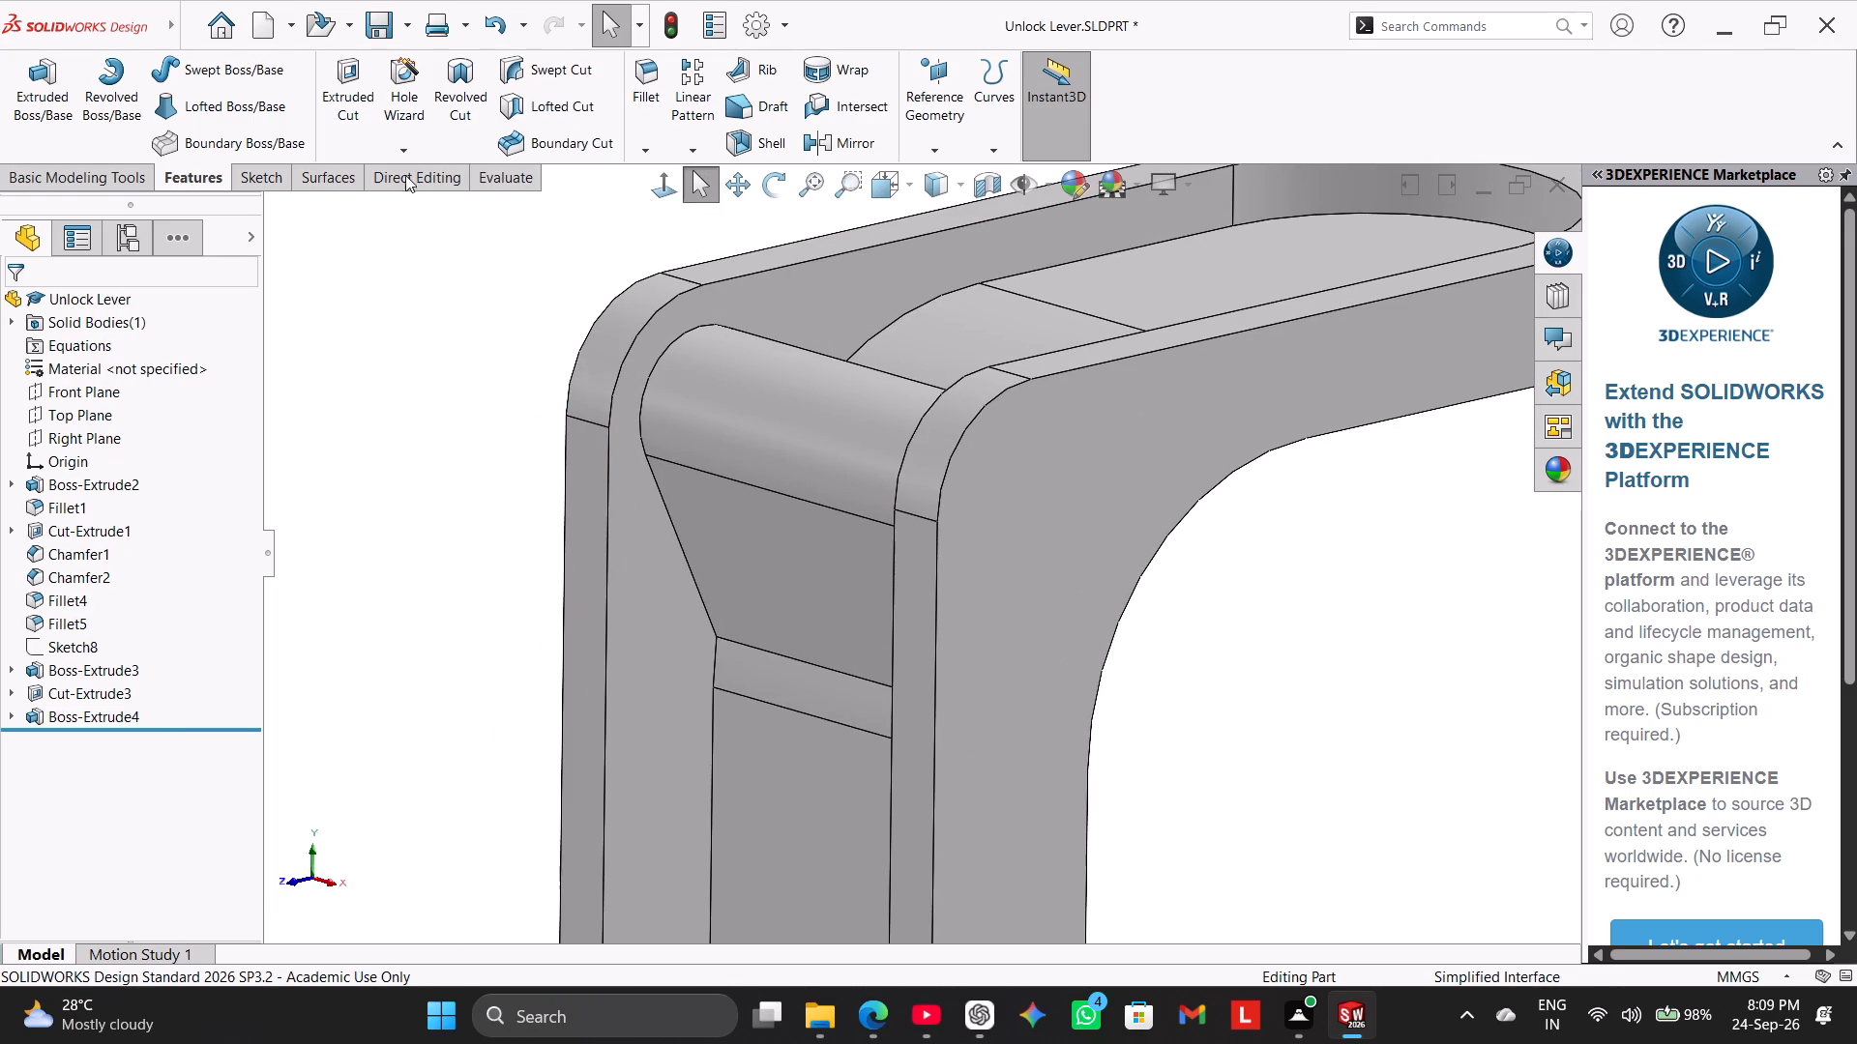
pyautogui.click(354, 84)
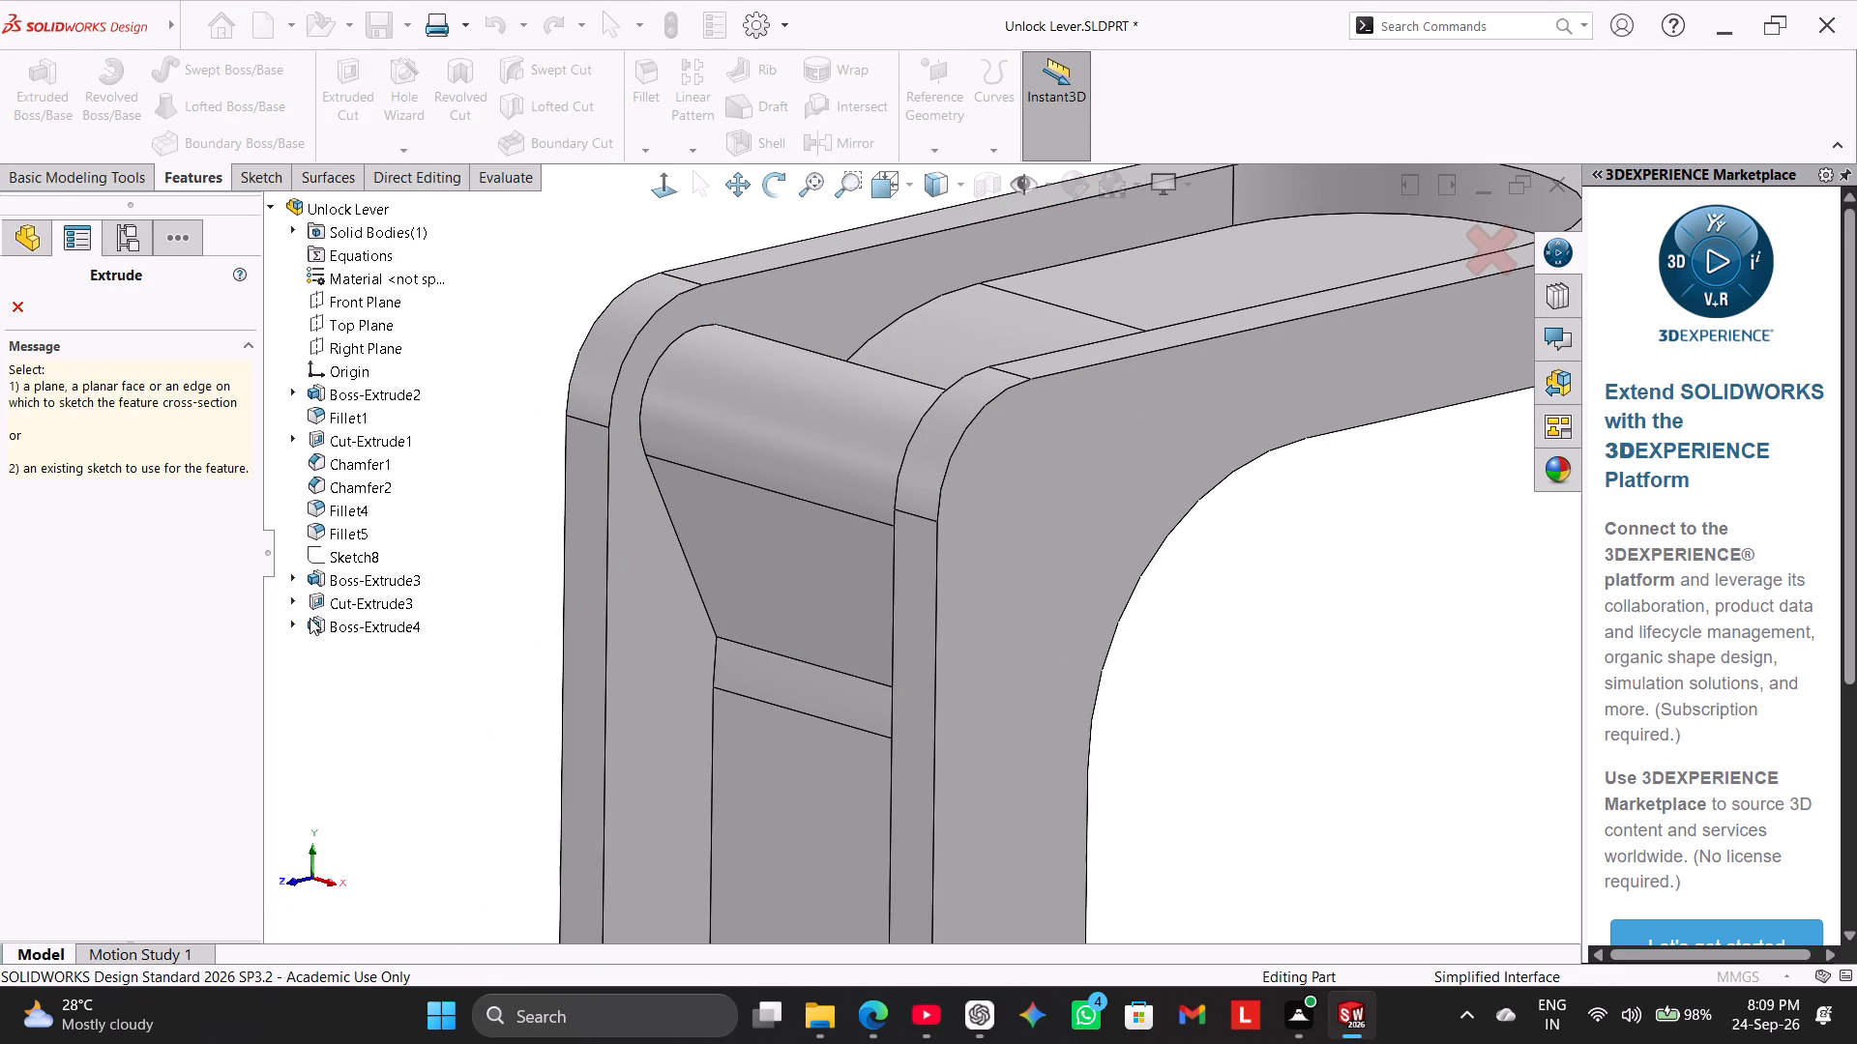
pyautogui.click(307, 618)
pyautogui.click(368, 644)
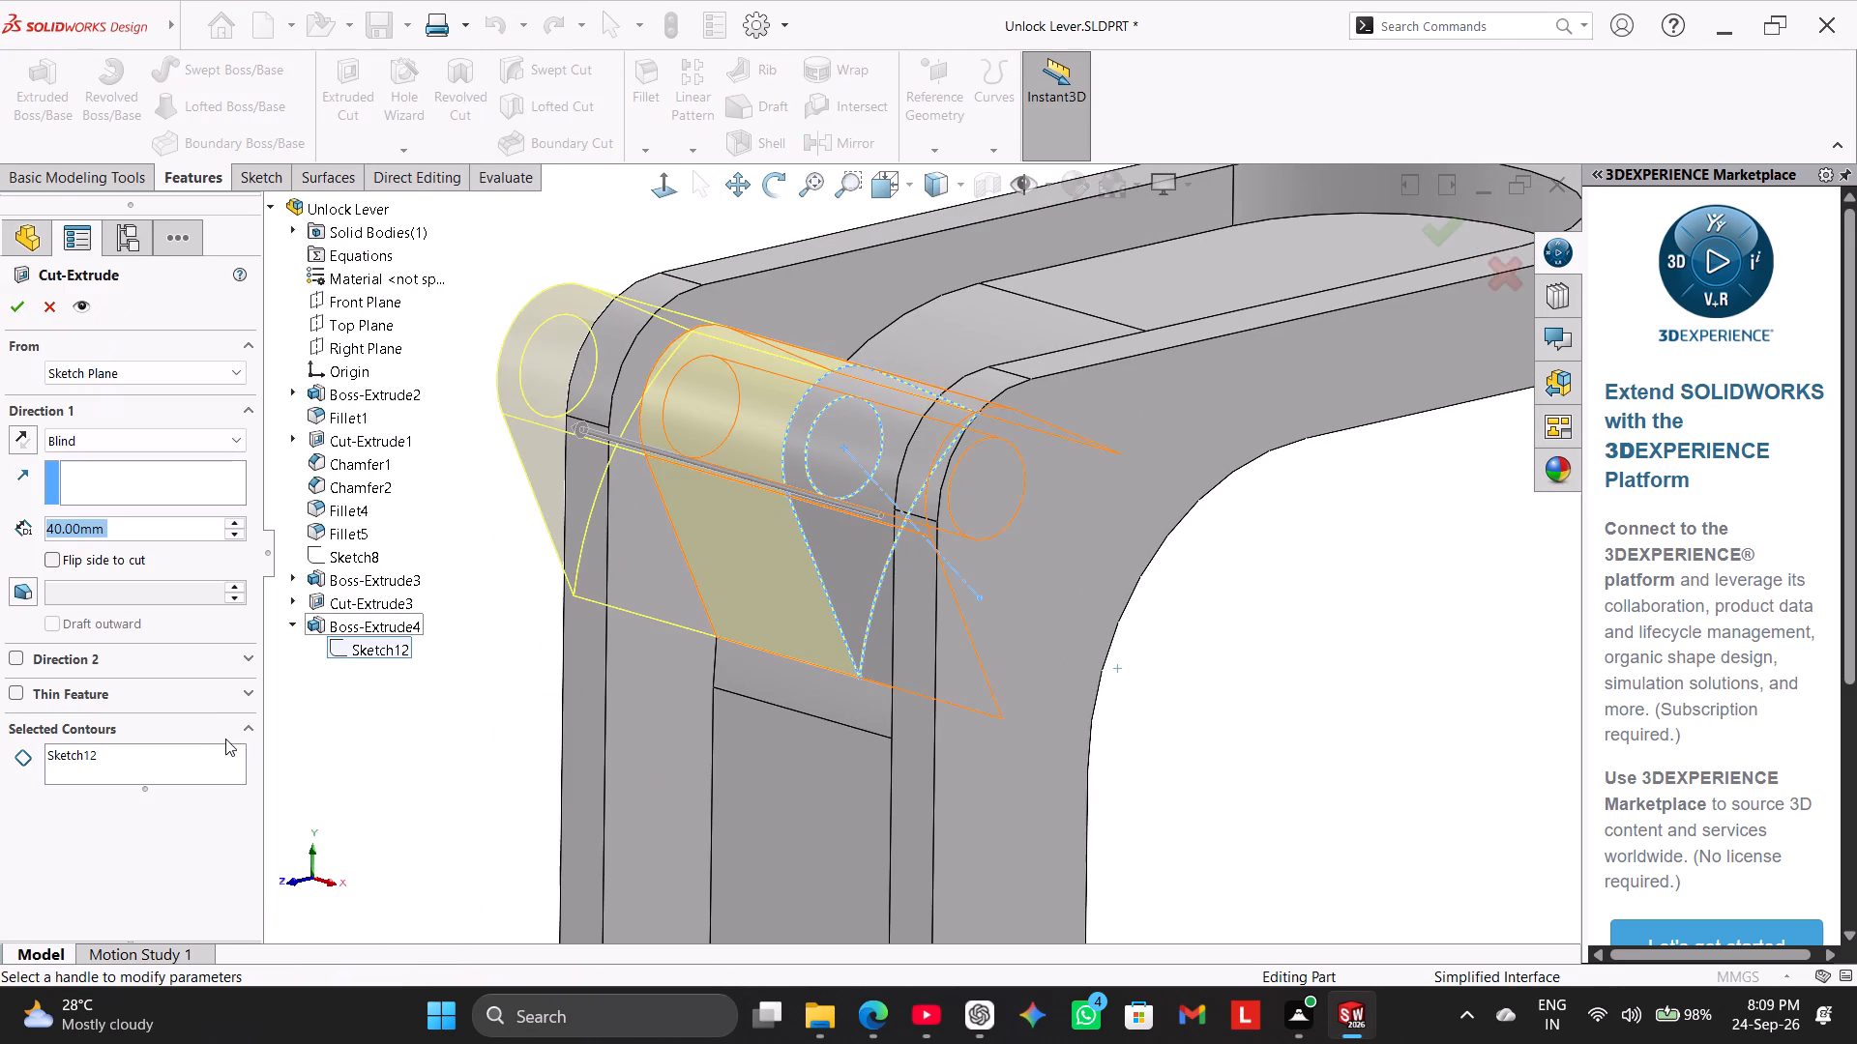
pyautogui.rightClick(223, 744)
pyautogui.rightClick(221, 747)
pyautogui.click(266, 758)
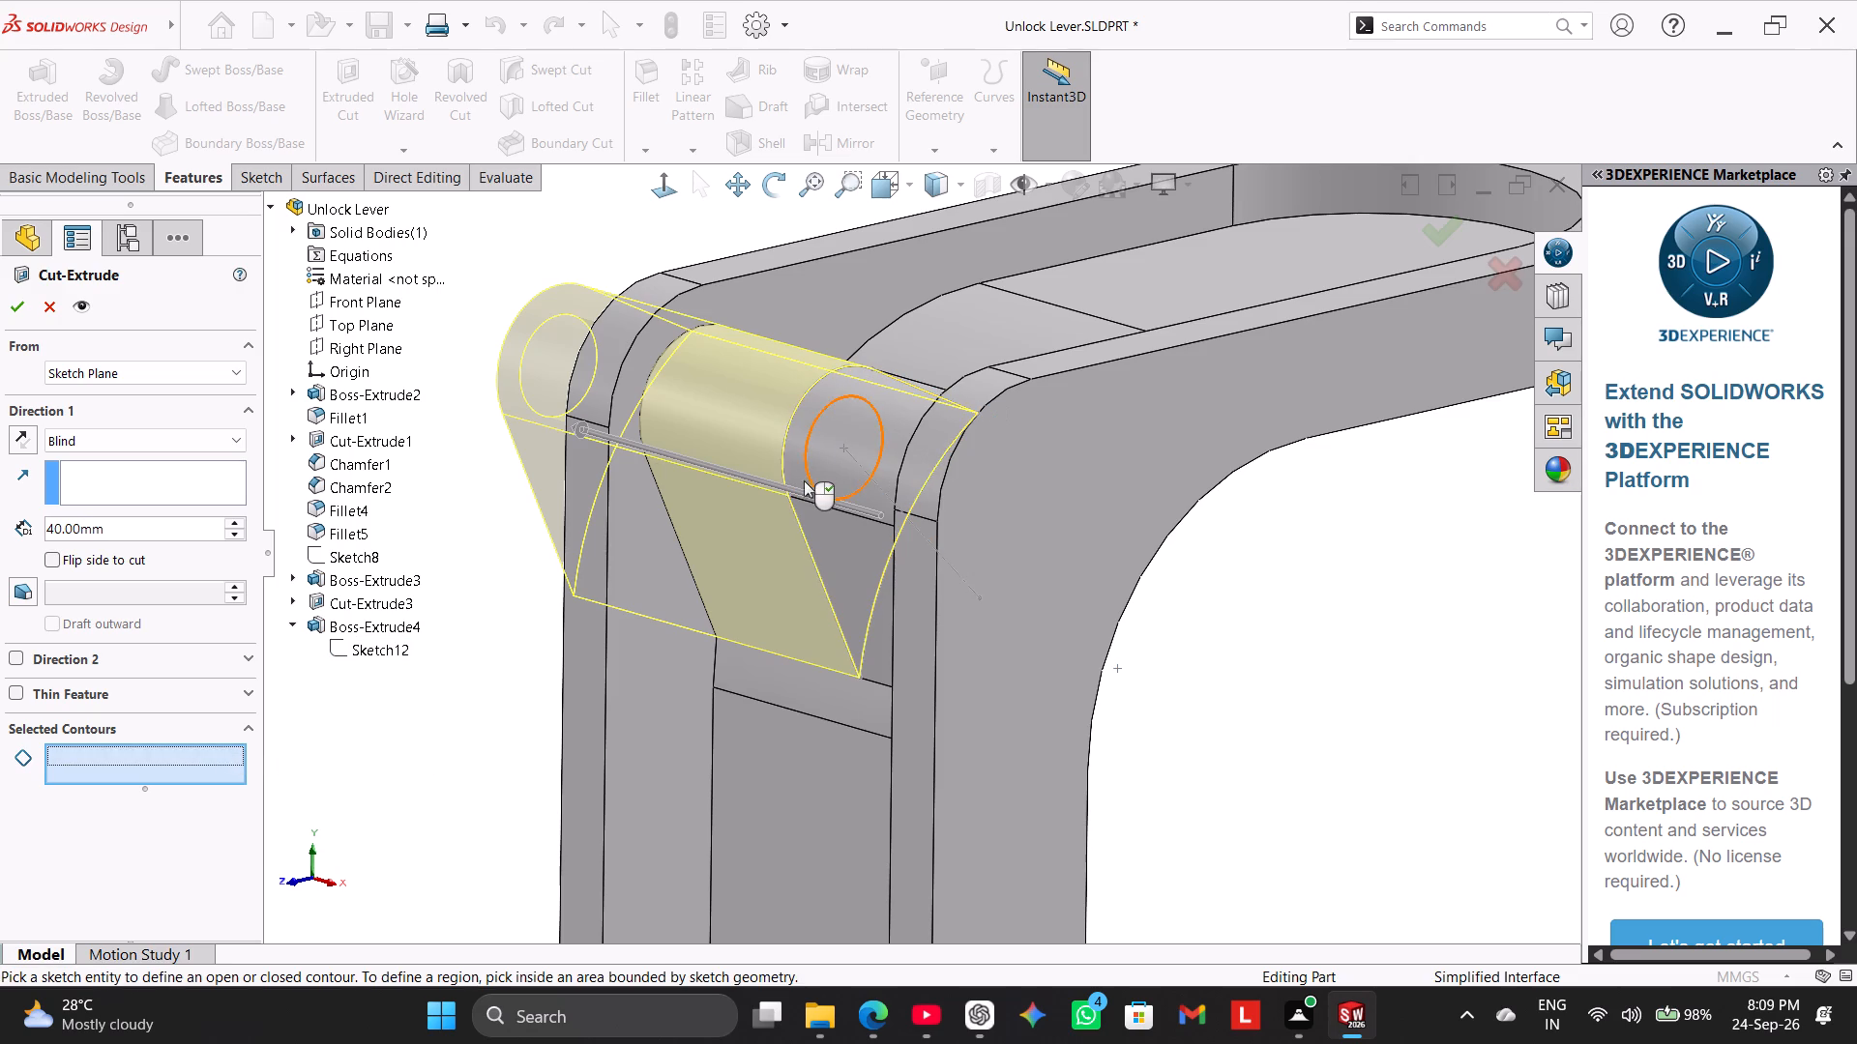
pyautogui.click(806, 478)
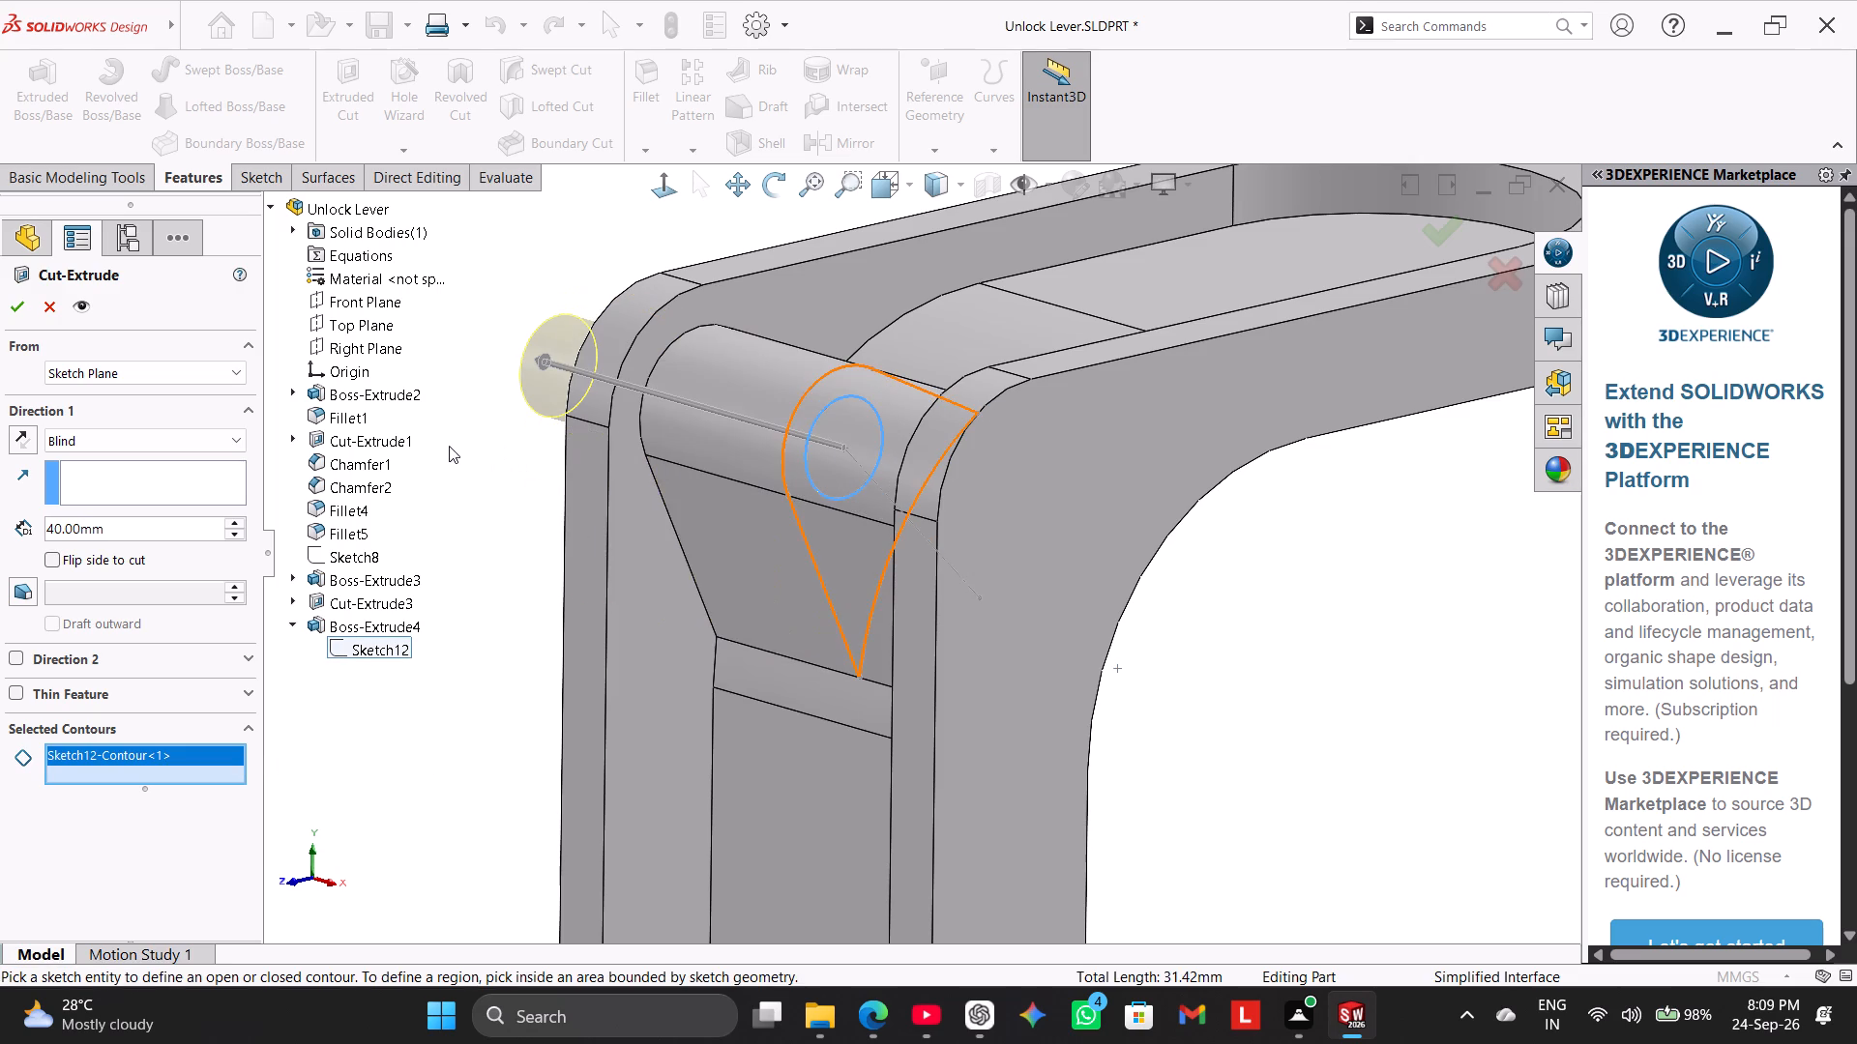
pyautogui.click(236, 434)
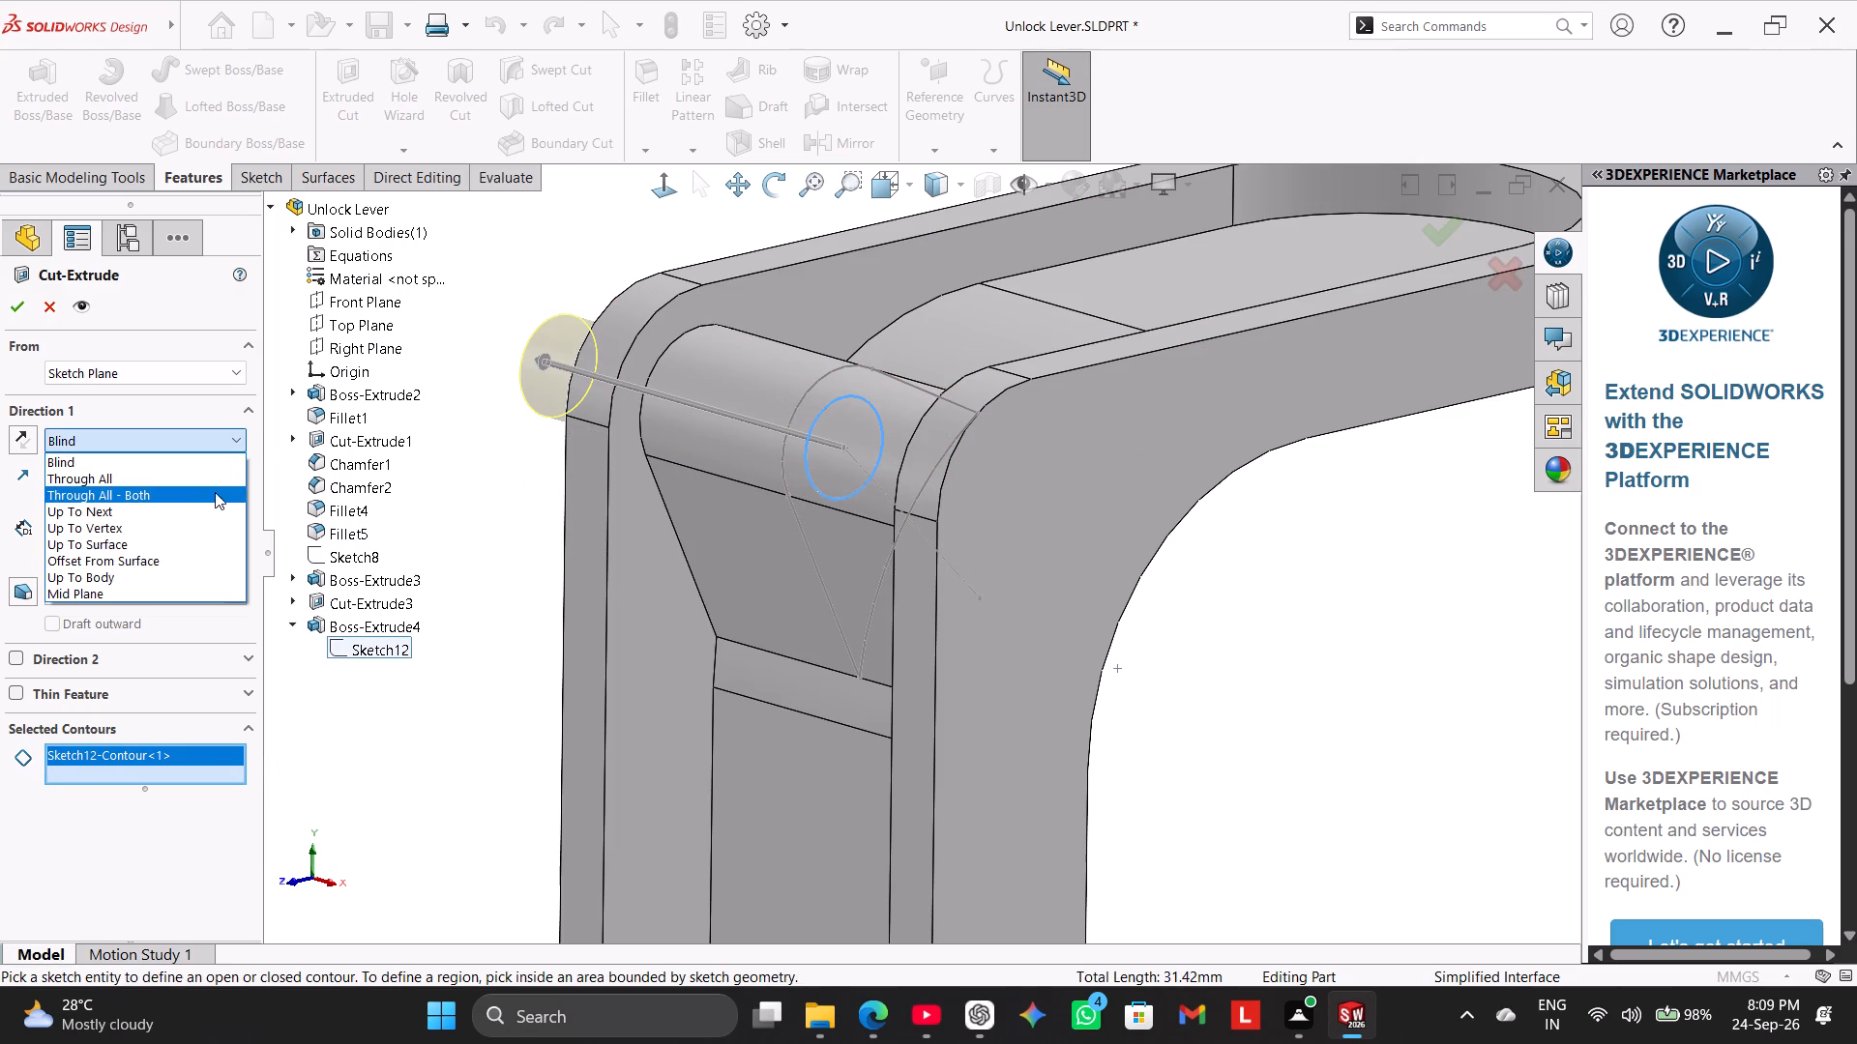
pyautogui.click(215, 492)
pyautogui.click(12, 299)
pyautogui.middleClick(447, 439)
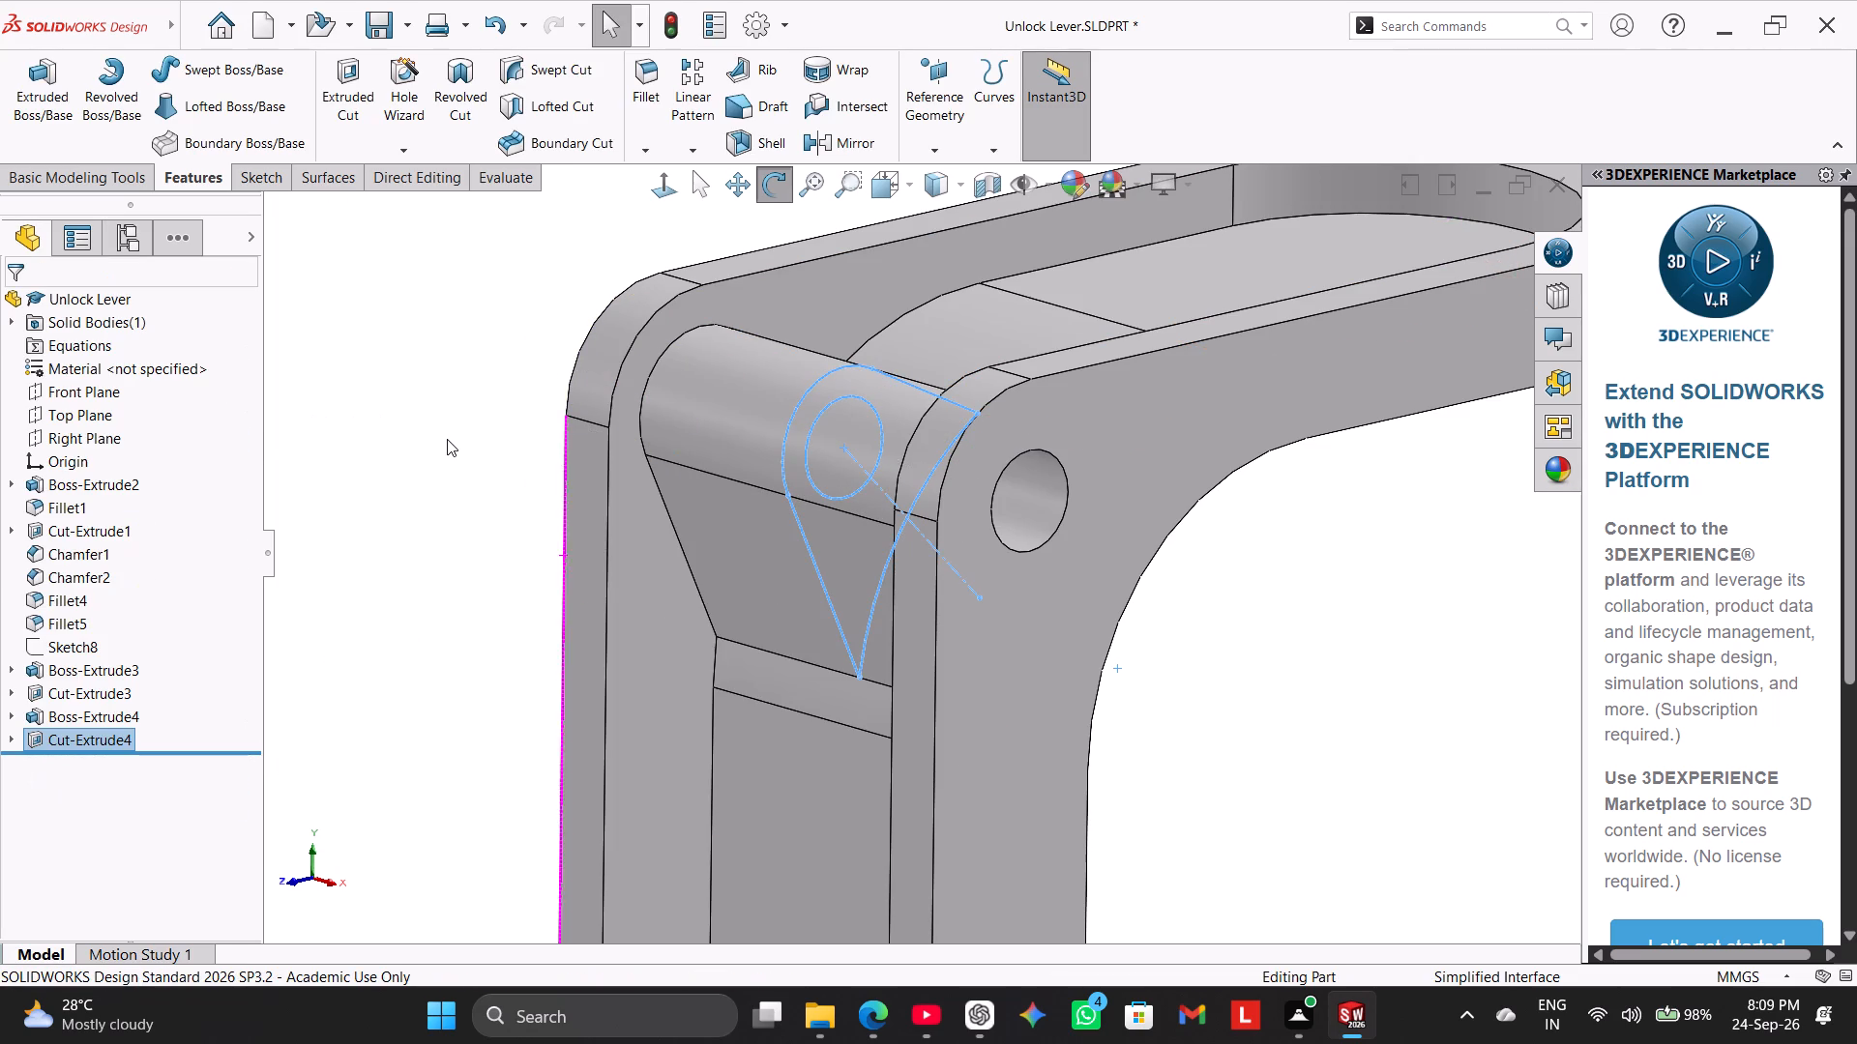
pyautogui.doubleClick(447, 429)
# Start a sketch on the Top Plane and draw a circle of about 8 mm radius, centred about 81 mm above the origin inside the arm's rounded end.
pyautogui.moveTo(419, 478); pyautogui.dragTo(511, 364, button='right')
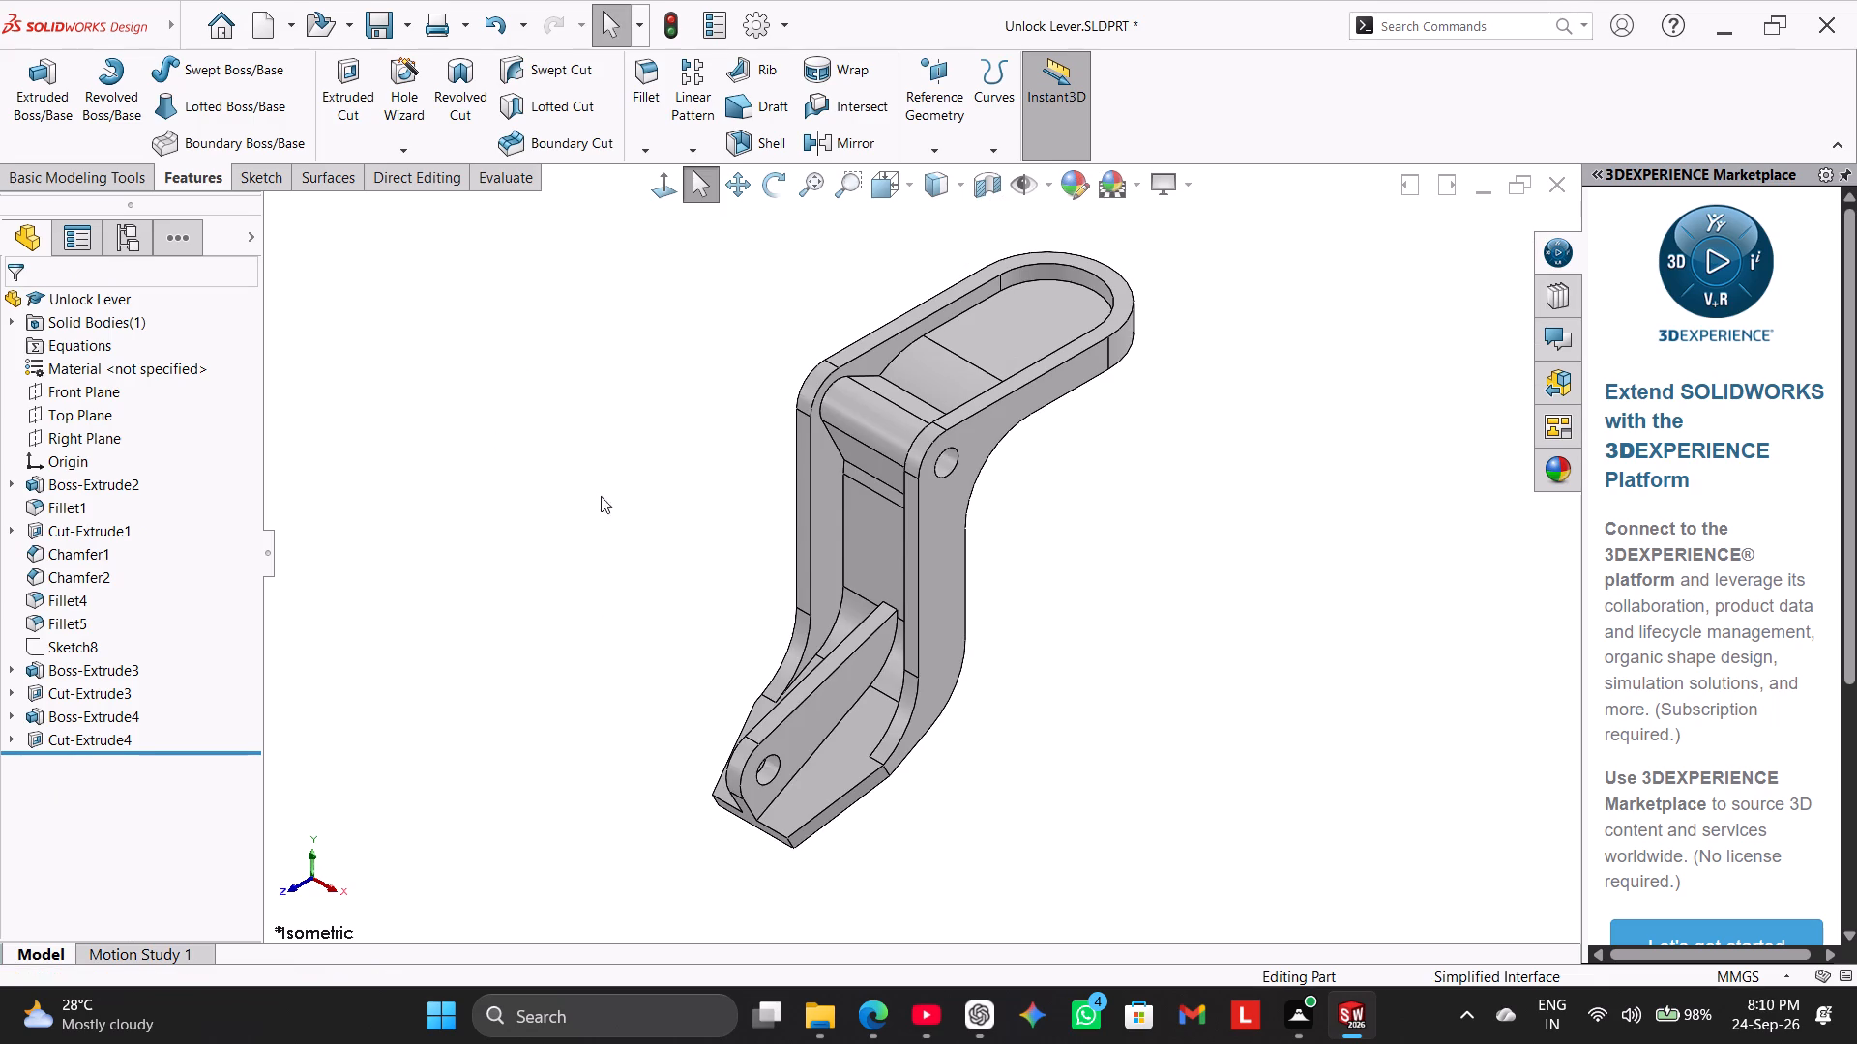
pyautogui.moveTo(610, 505); pyautogui.dragTo(620, 548, button='middle')
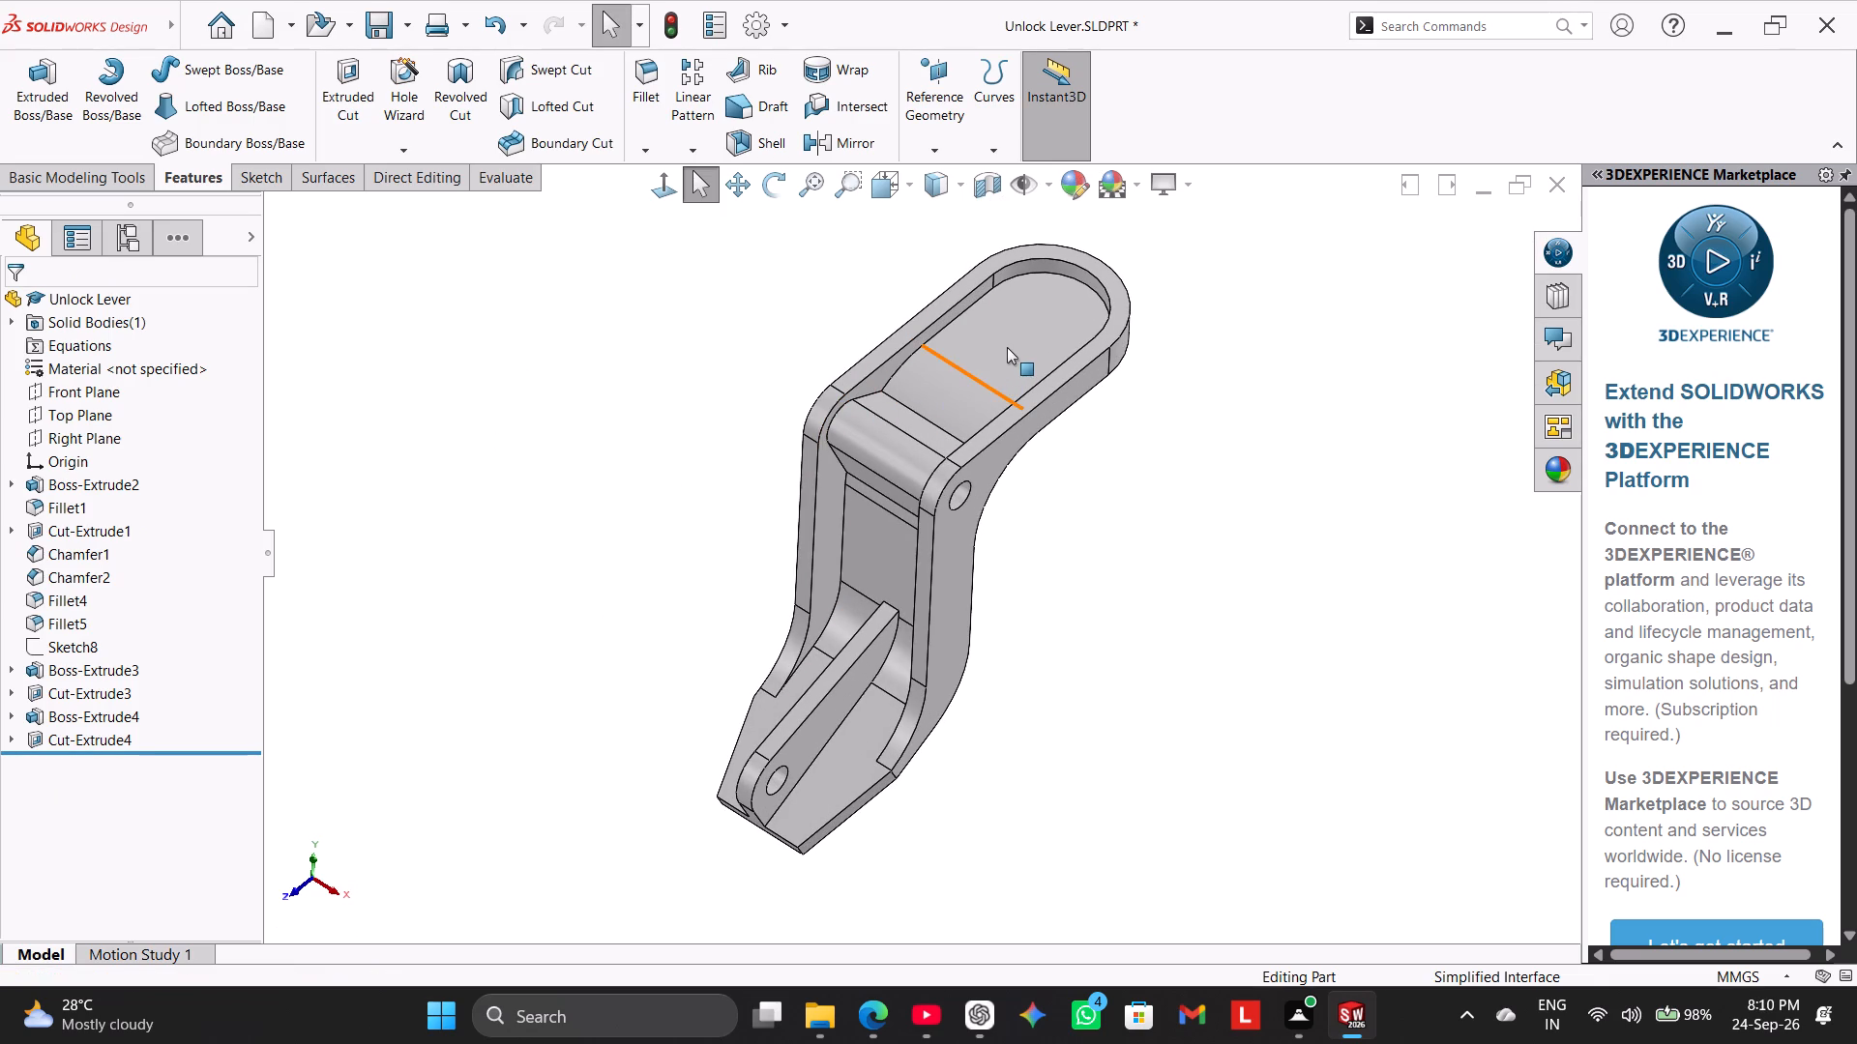
pyautogui.rightClick(1007, 347)
pyautogui.click(751, 356)
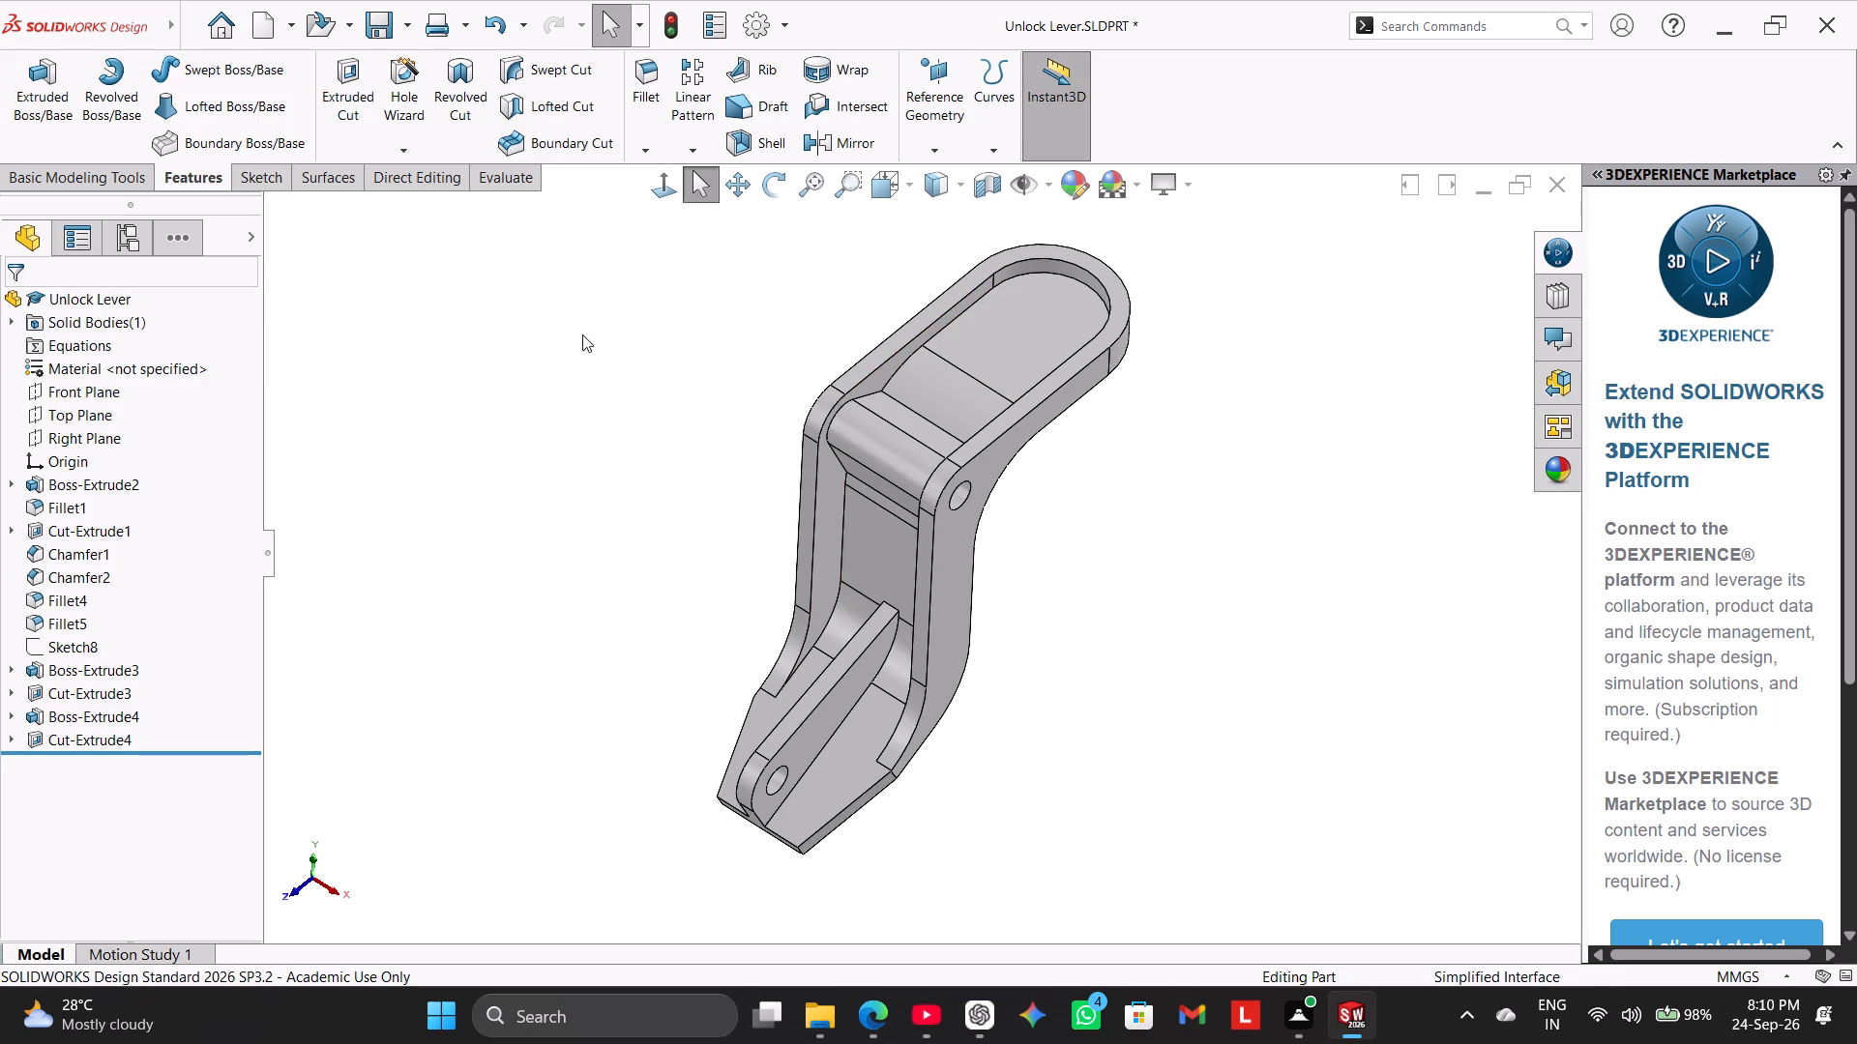
pyautogui.click(92, 417)
pyautogui.click(109, 391)
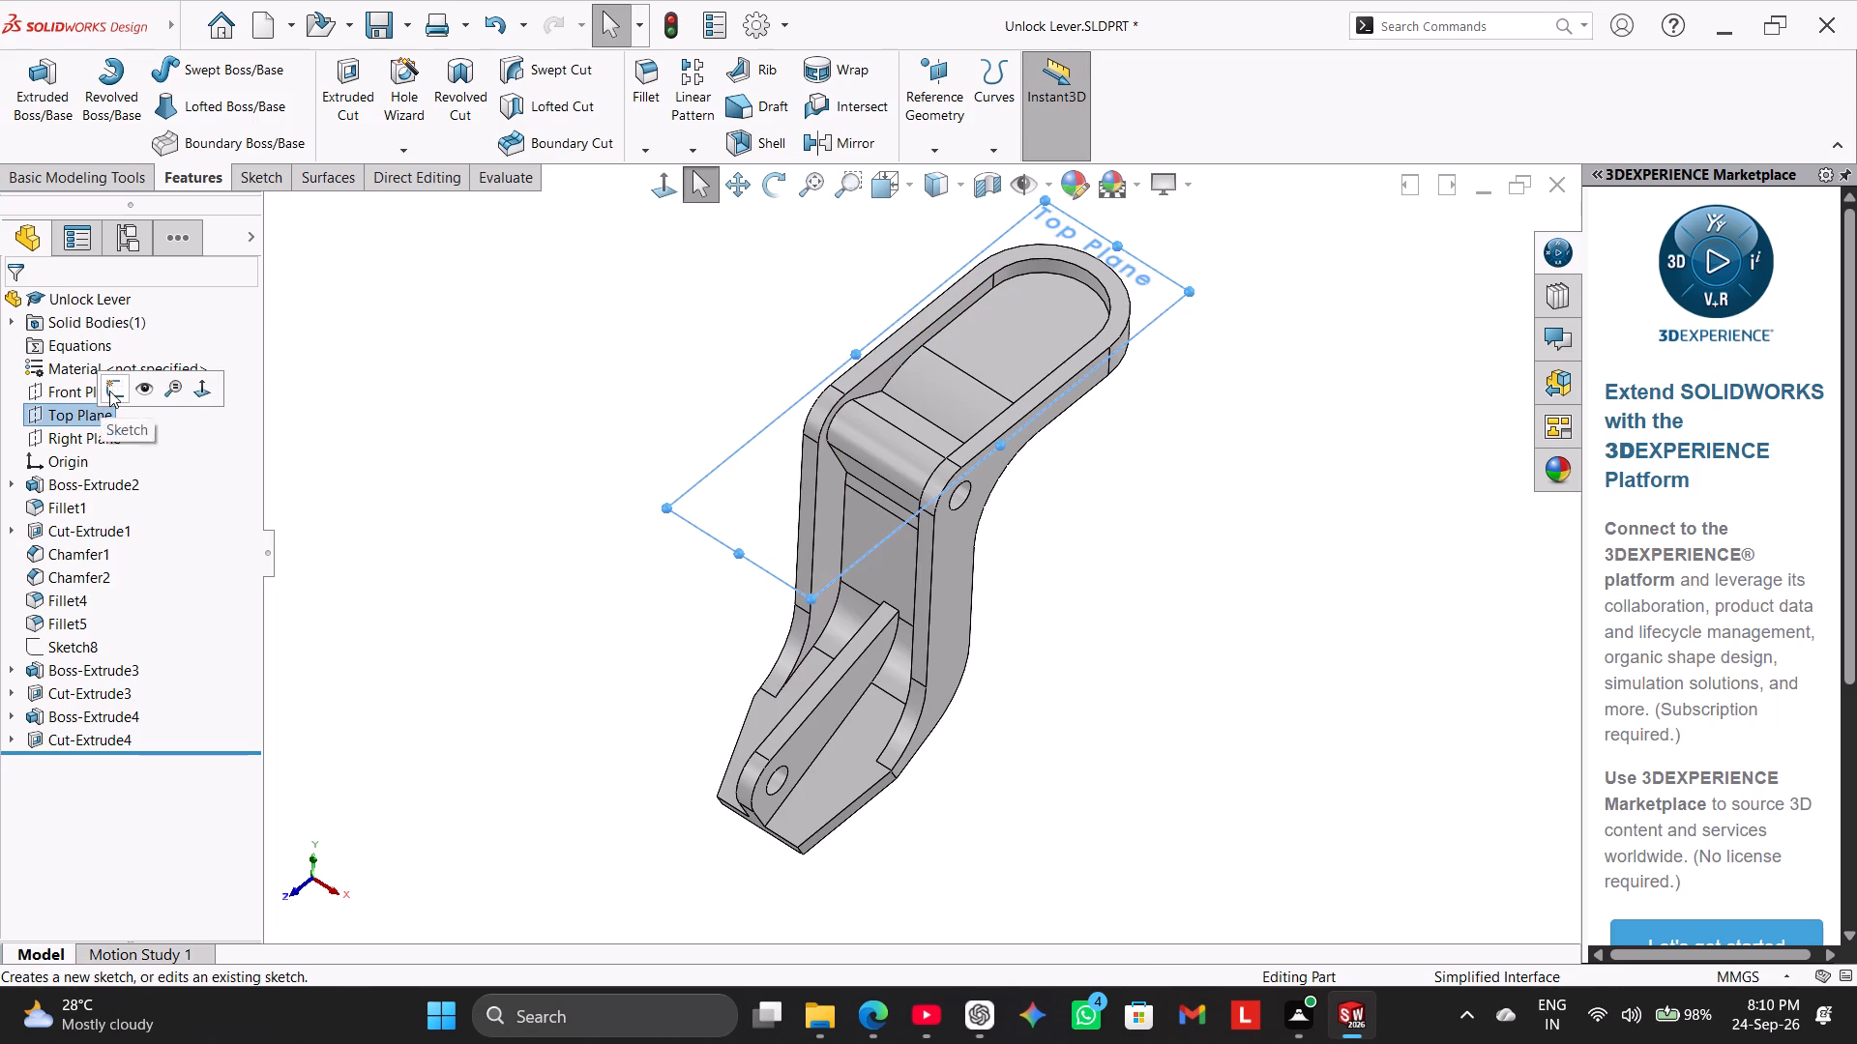
pyautogui.click(492, 404)
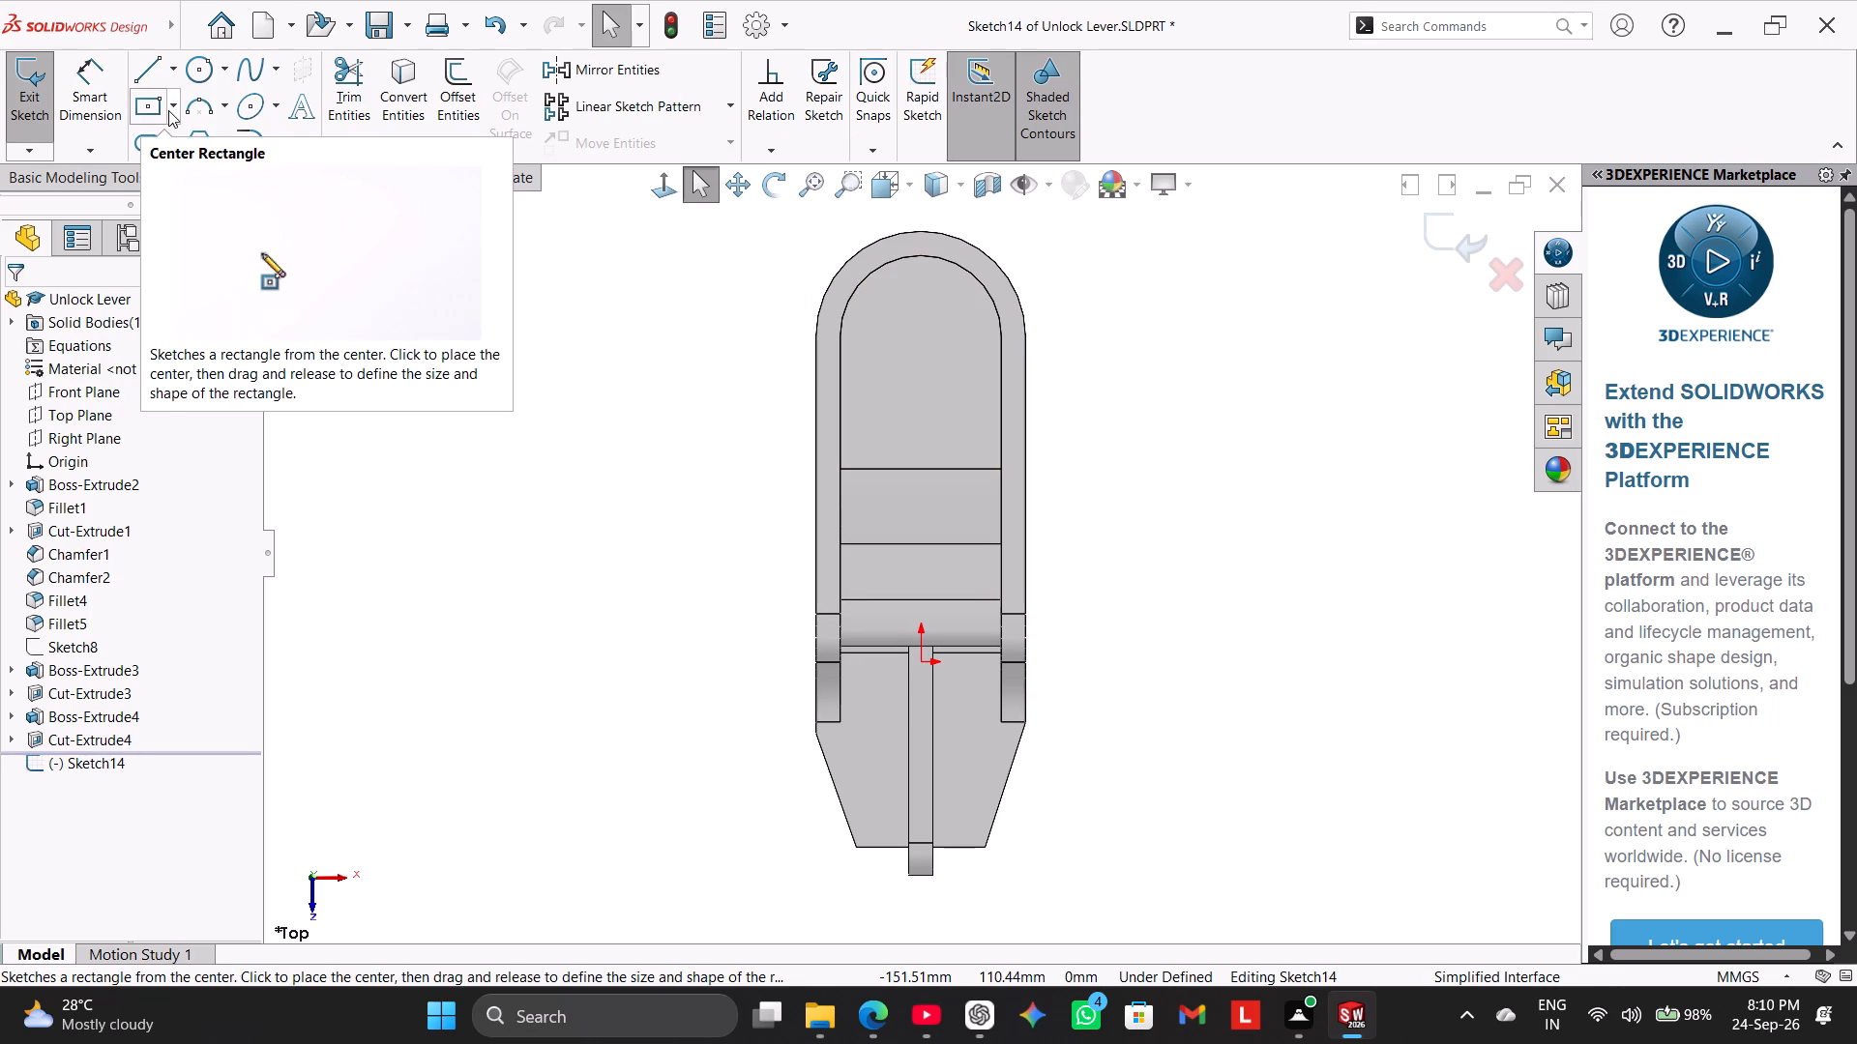
pyautogui.click(198, 70)
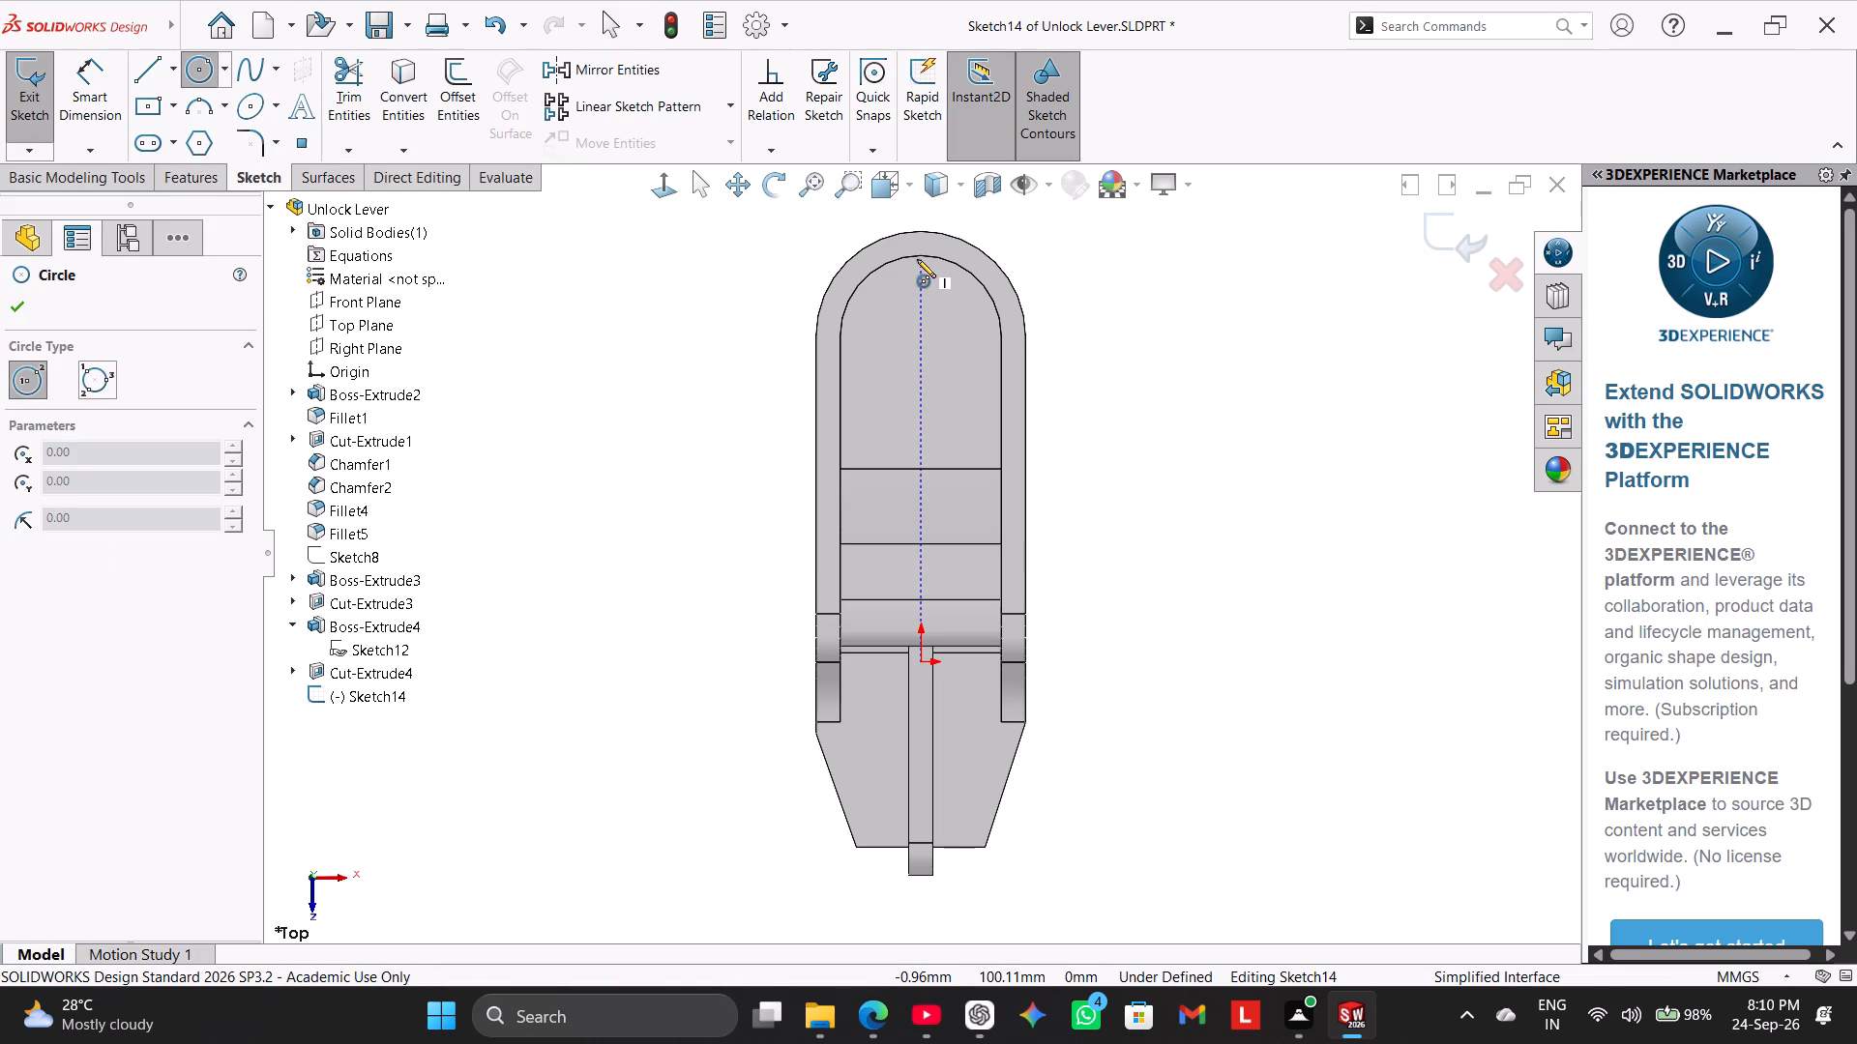
pyautogui.click(921, 336)
pyautogui.click(936, 364)
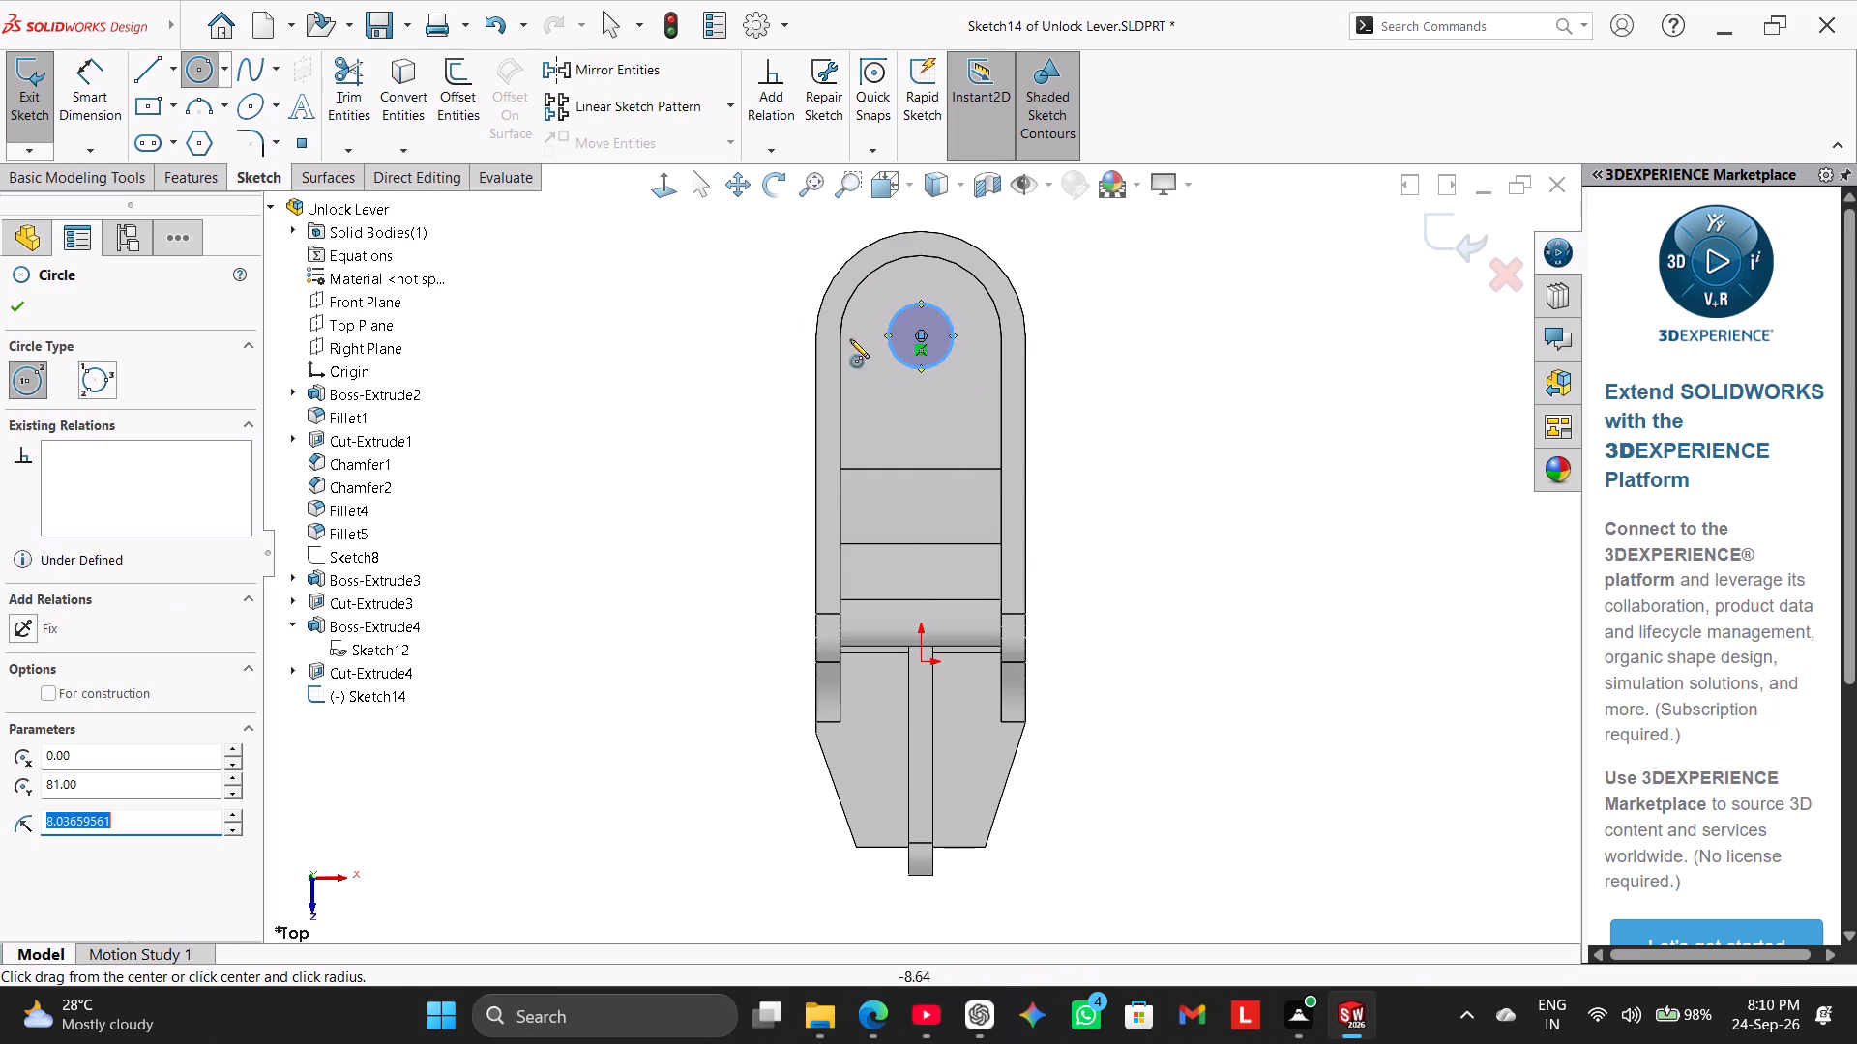
# Dimension the circle in the arm's rounded end to a 10 mm diameter, placing the dimension outside the arm.
pyautogui.rightClick(677, 303)
pyautogui.click(724, 324)
pyautogui.moveTo(91, 79); pyautogui.dragTo(101, 89)
pyautogui.click(892, 311)
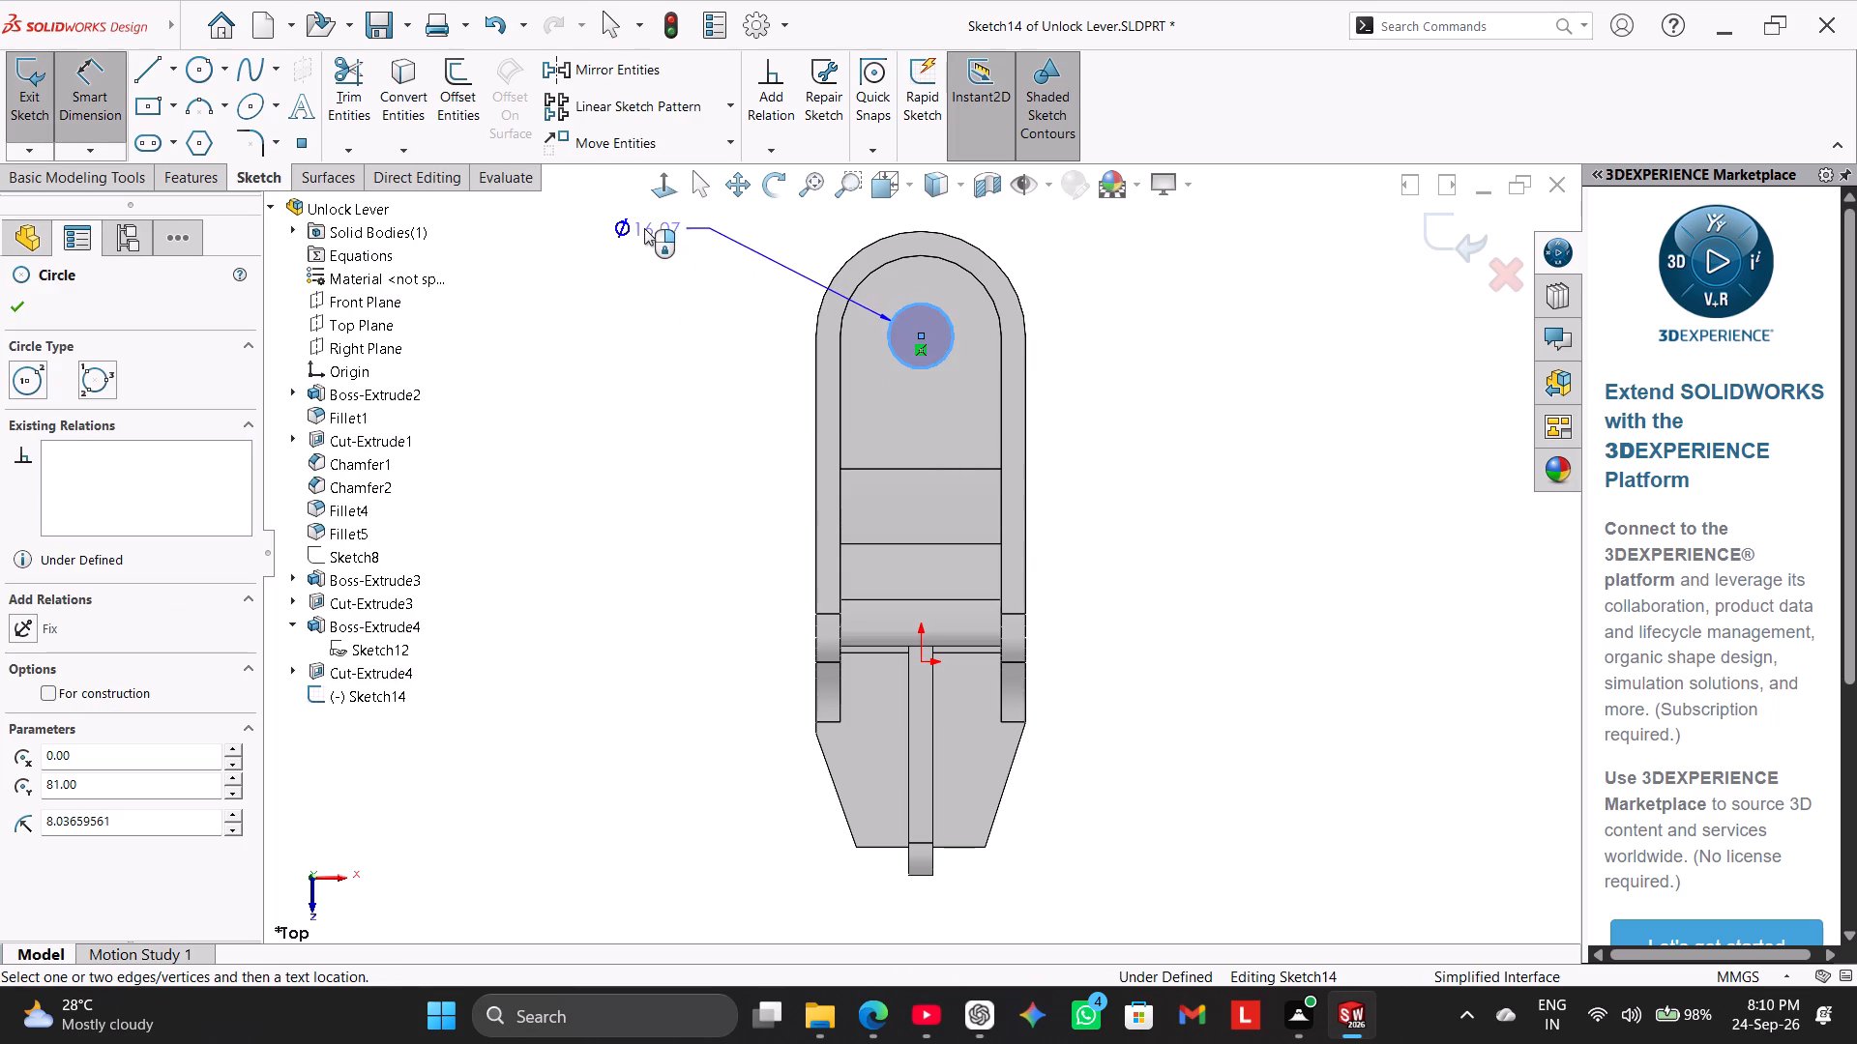
pyautogui.click(644, 228)
pyautogui.write('10')
pyautogui.press('Return')
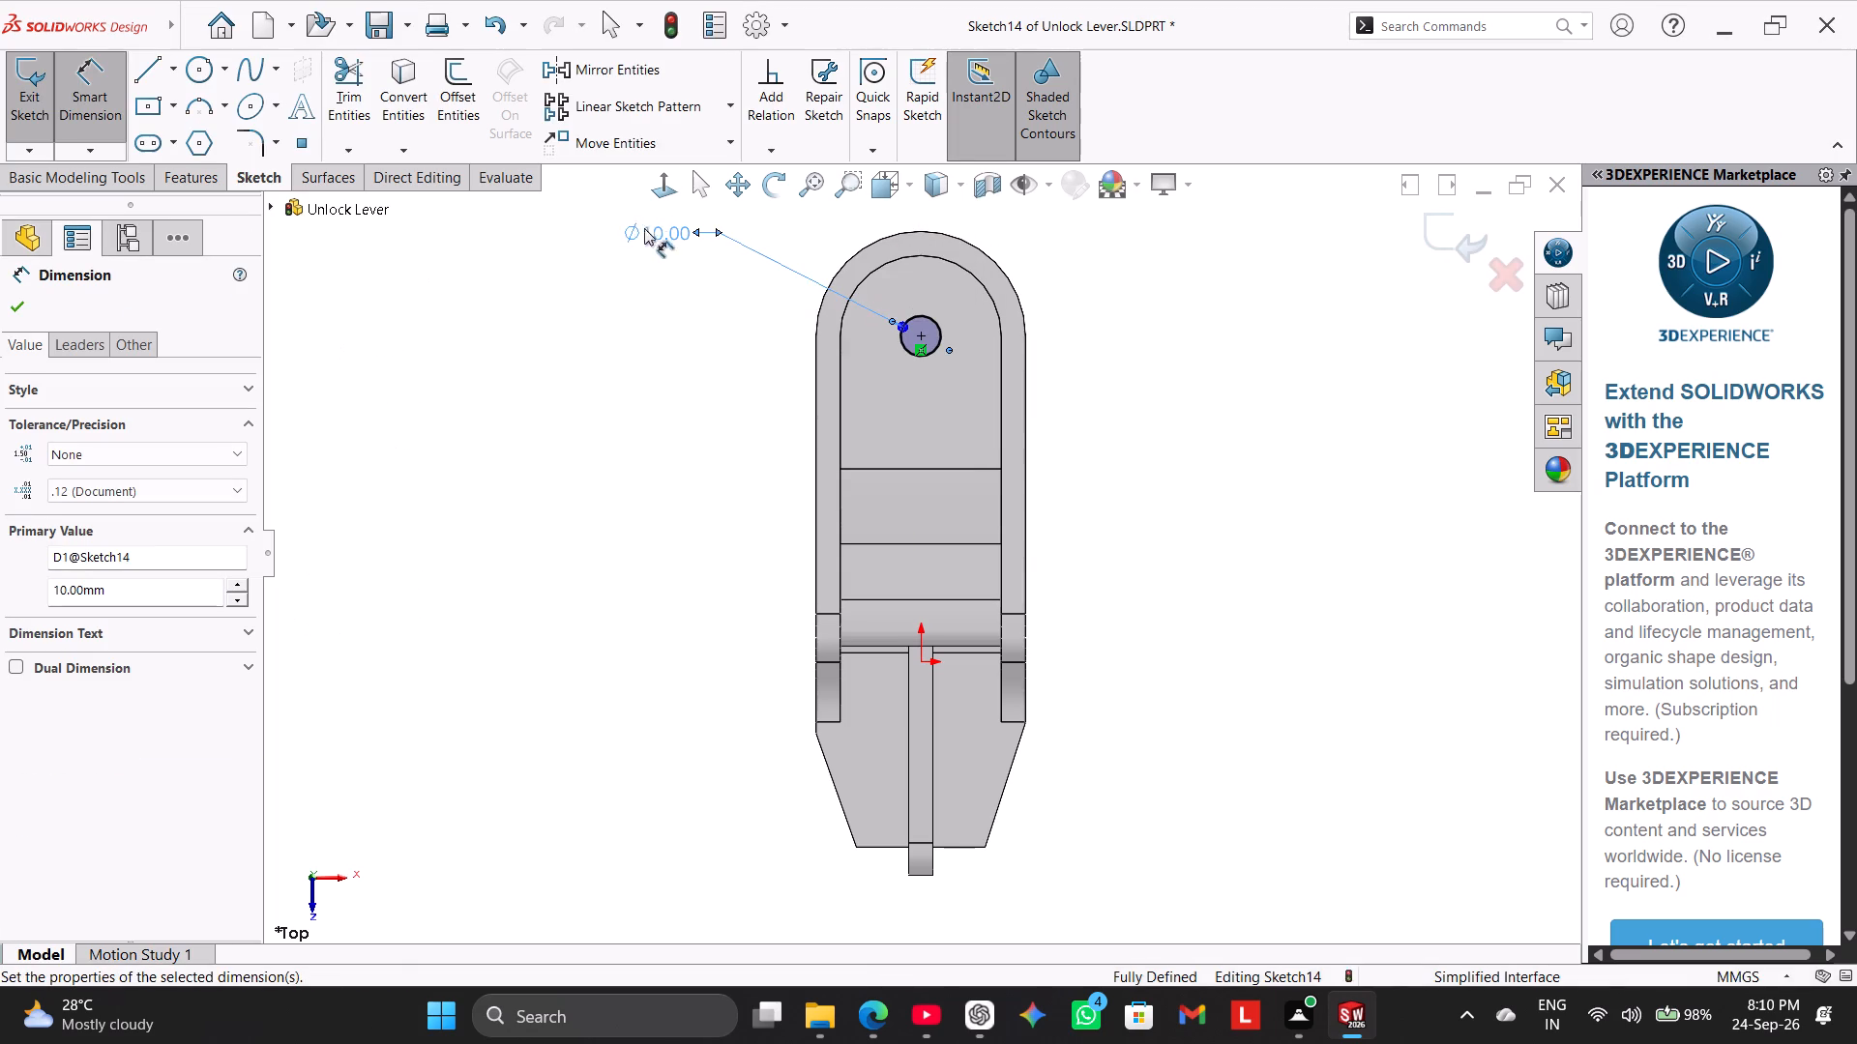
pyautogui.rightClick(596, 432)
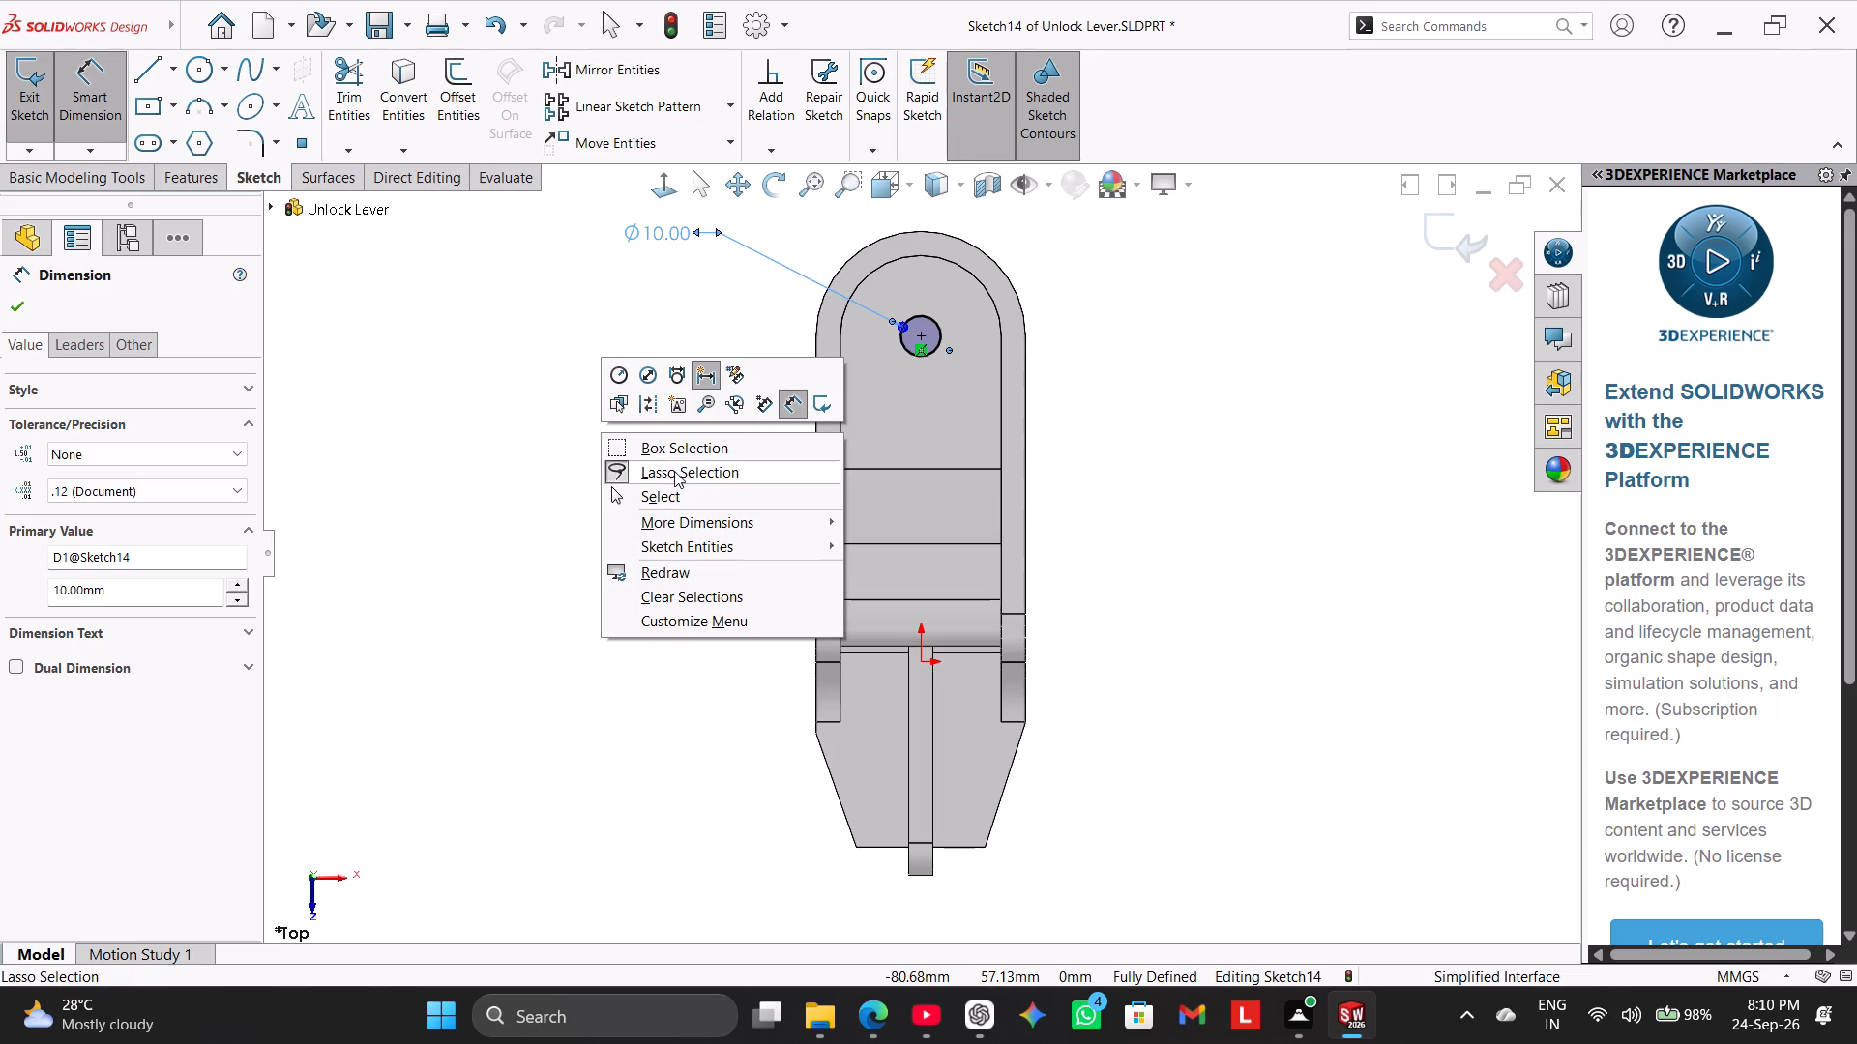
pyautogui.click(677, 493)
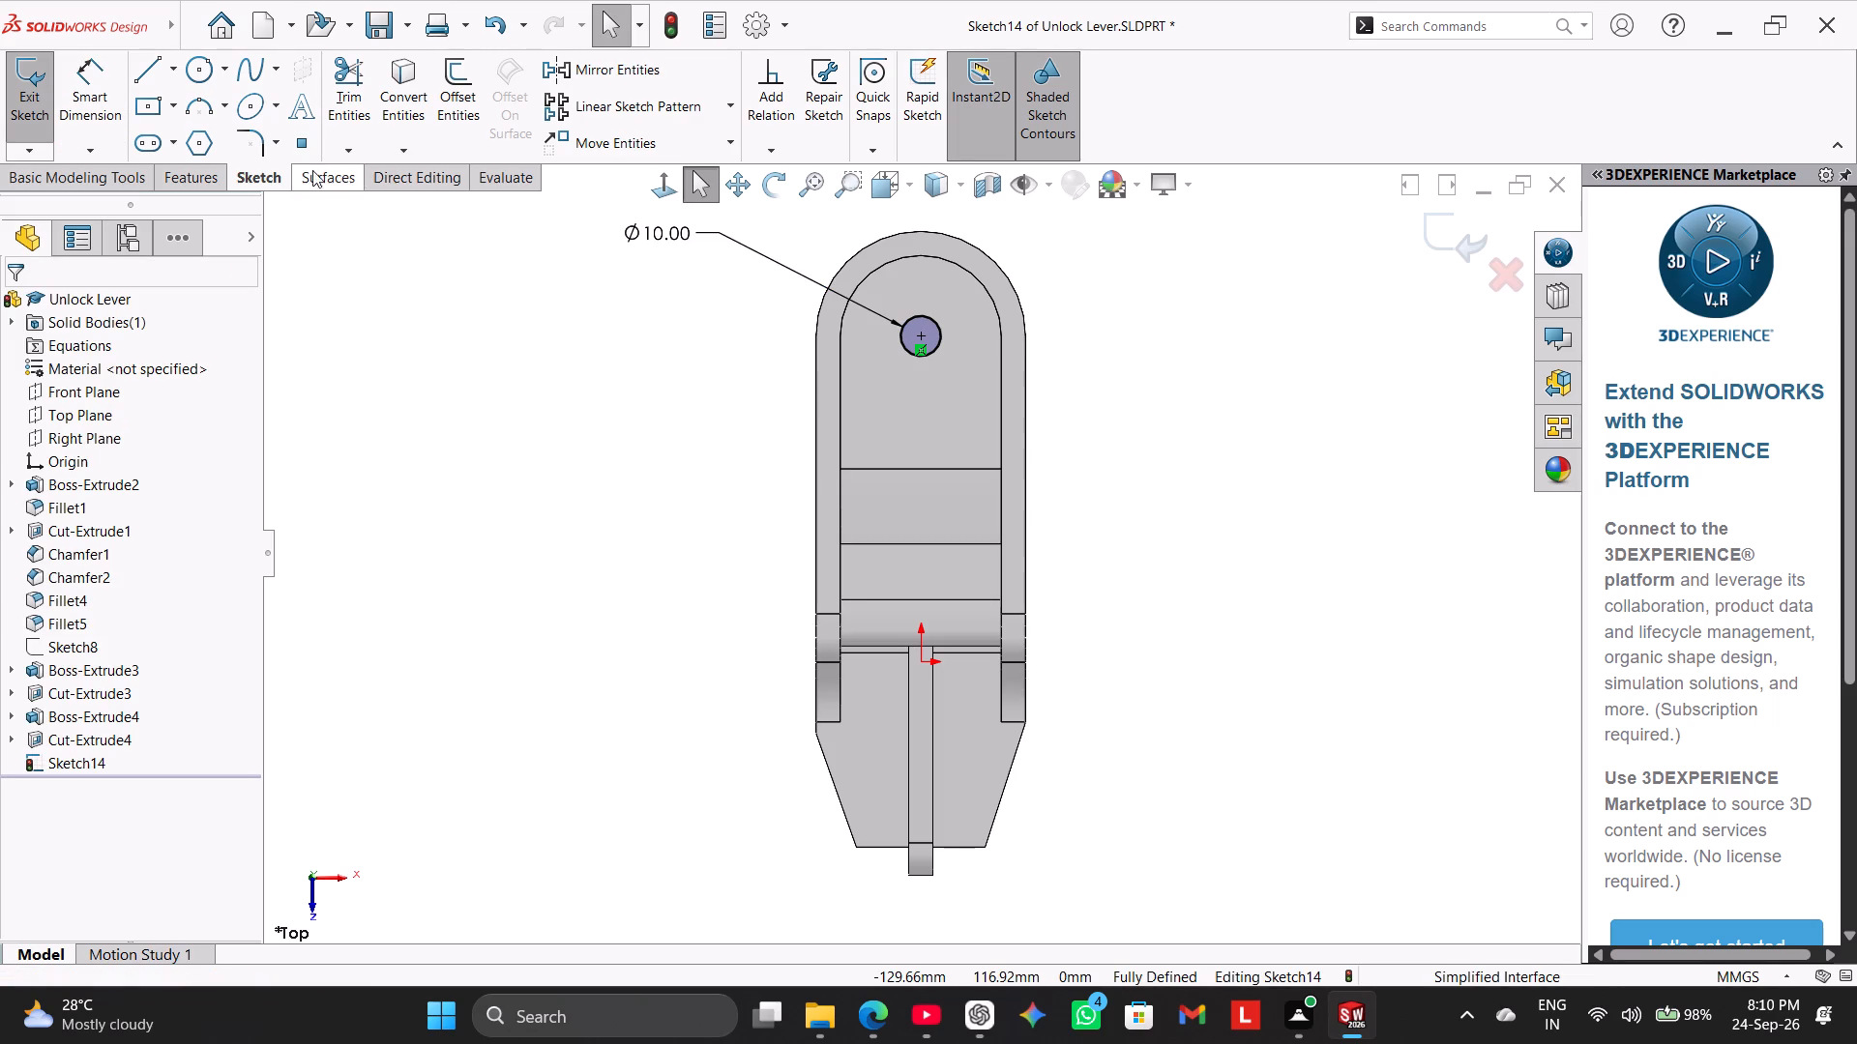
# Cut the 10 mm circle through the upper arm using Extruded Cut with Through All - Both.
pyautogui.click(191, 184)
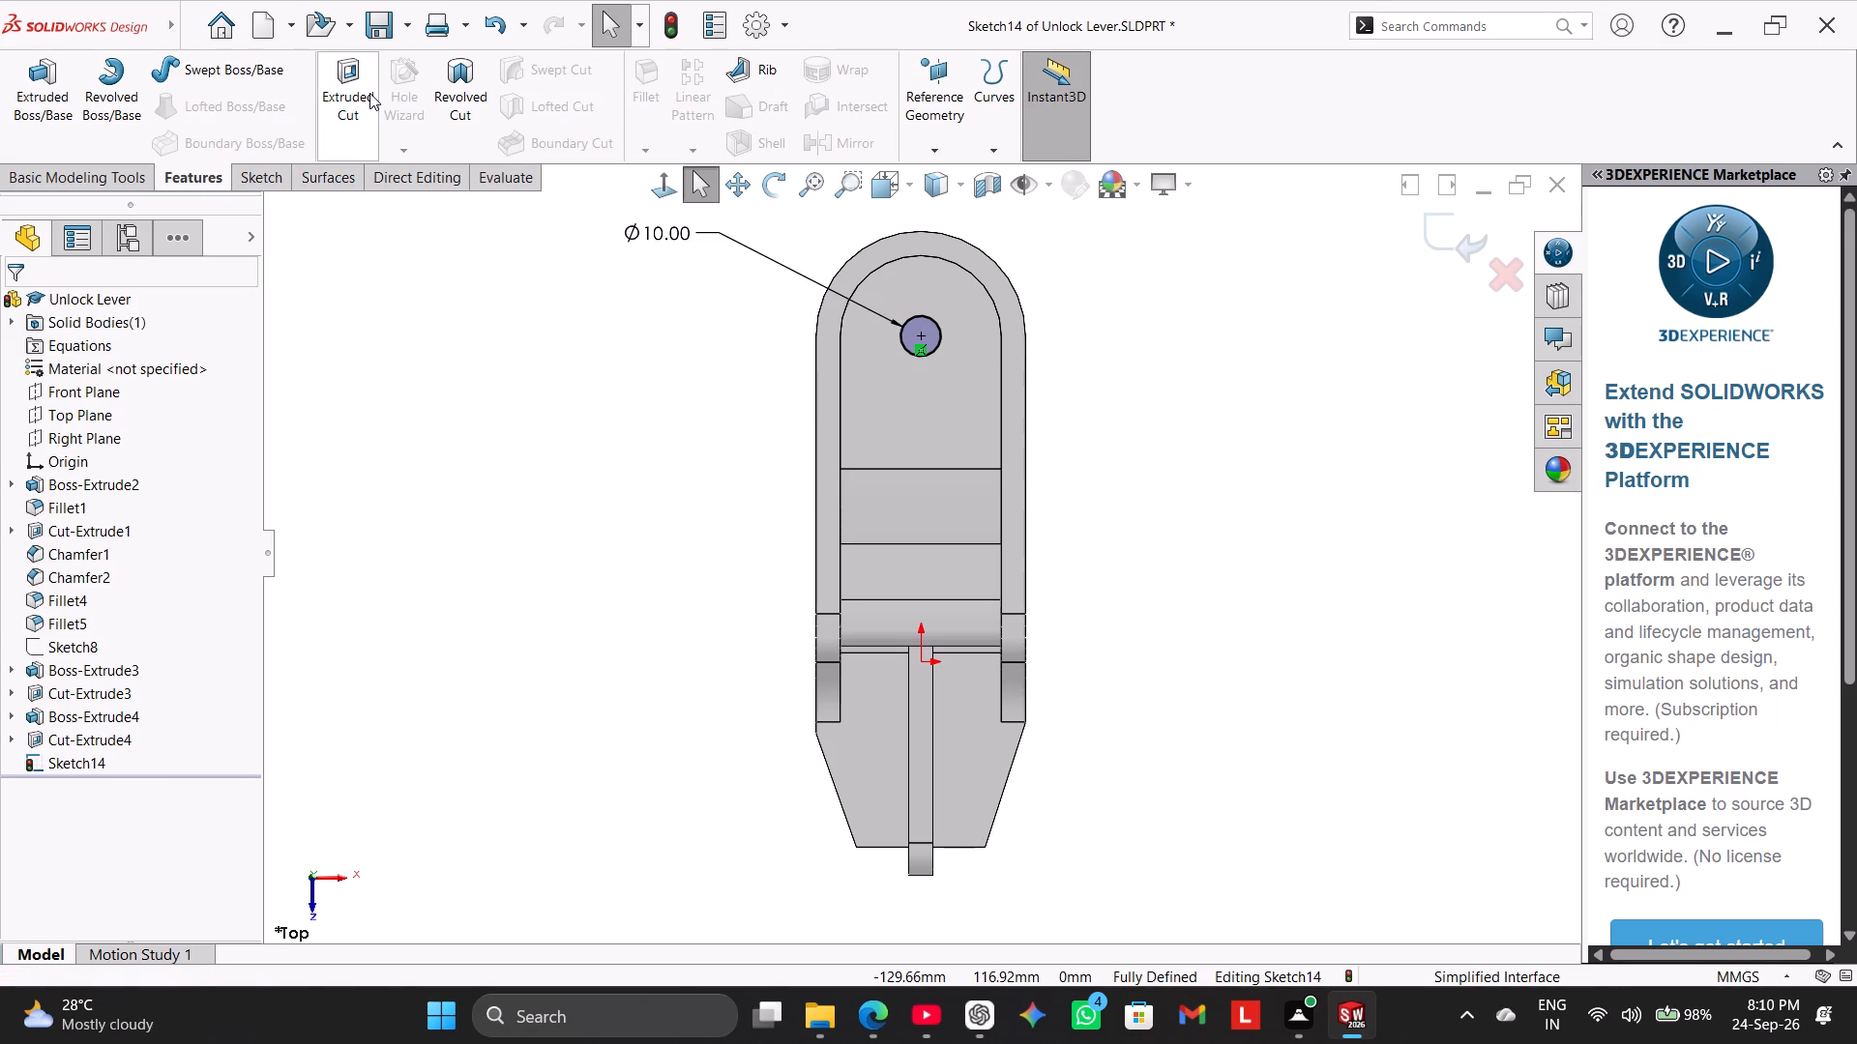
pyautogui.click(369, 93)
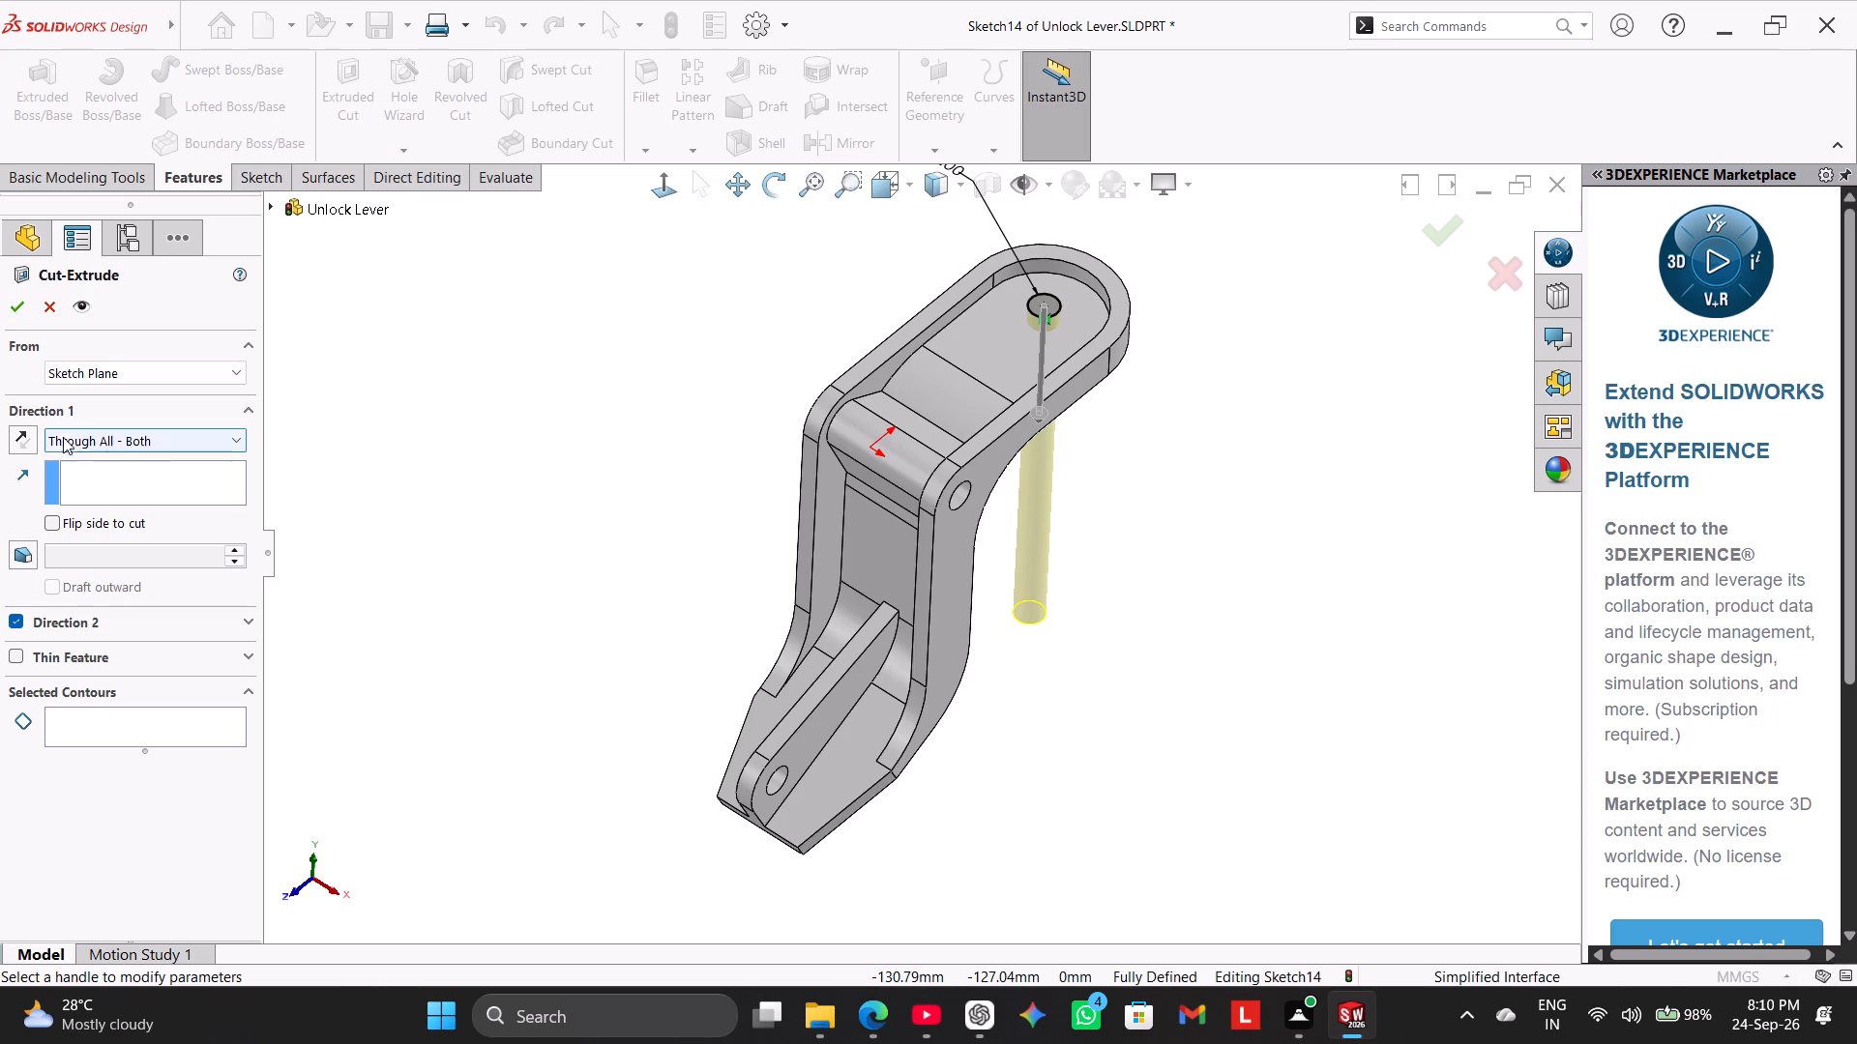
pyautogui.click(15, 303)
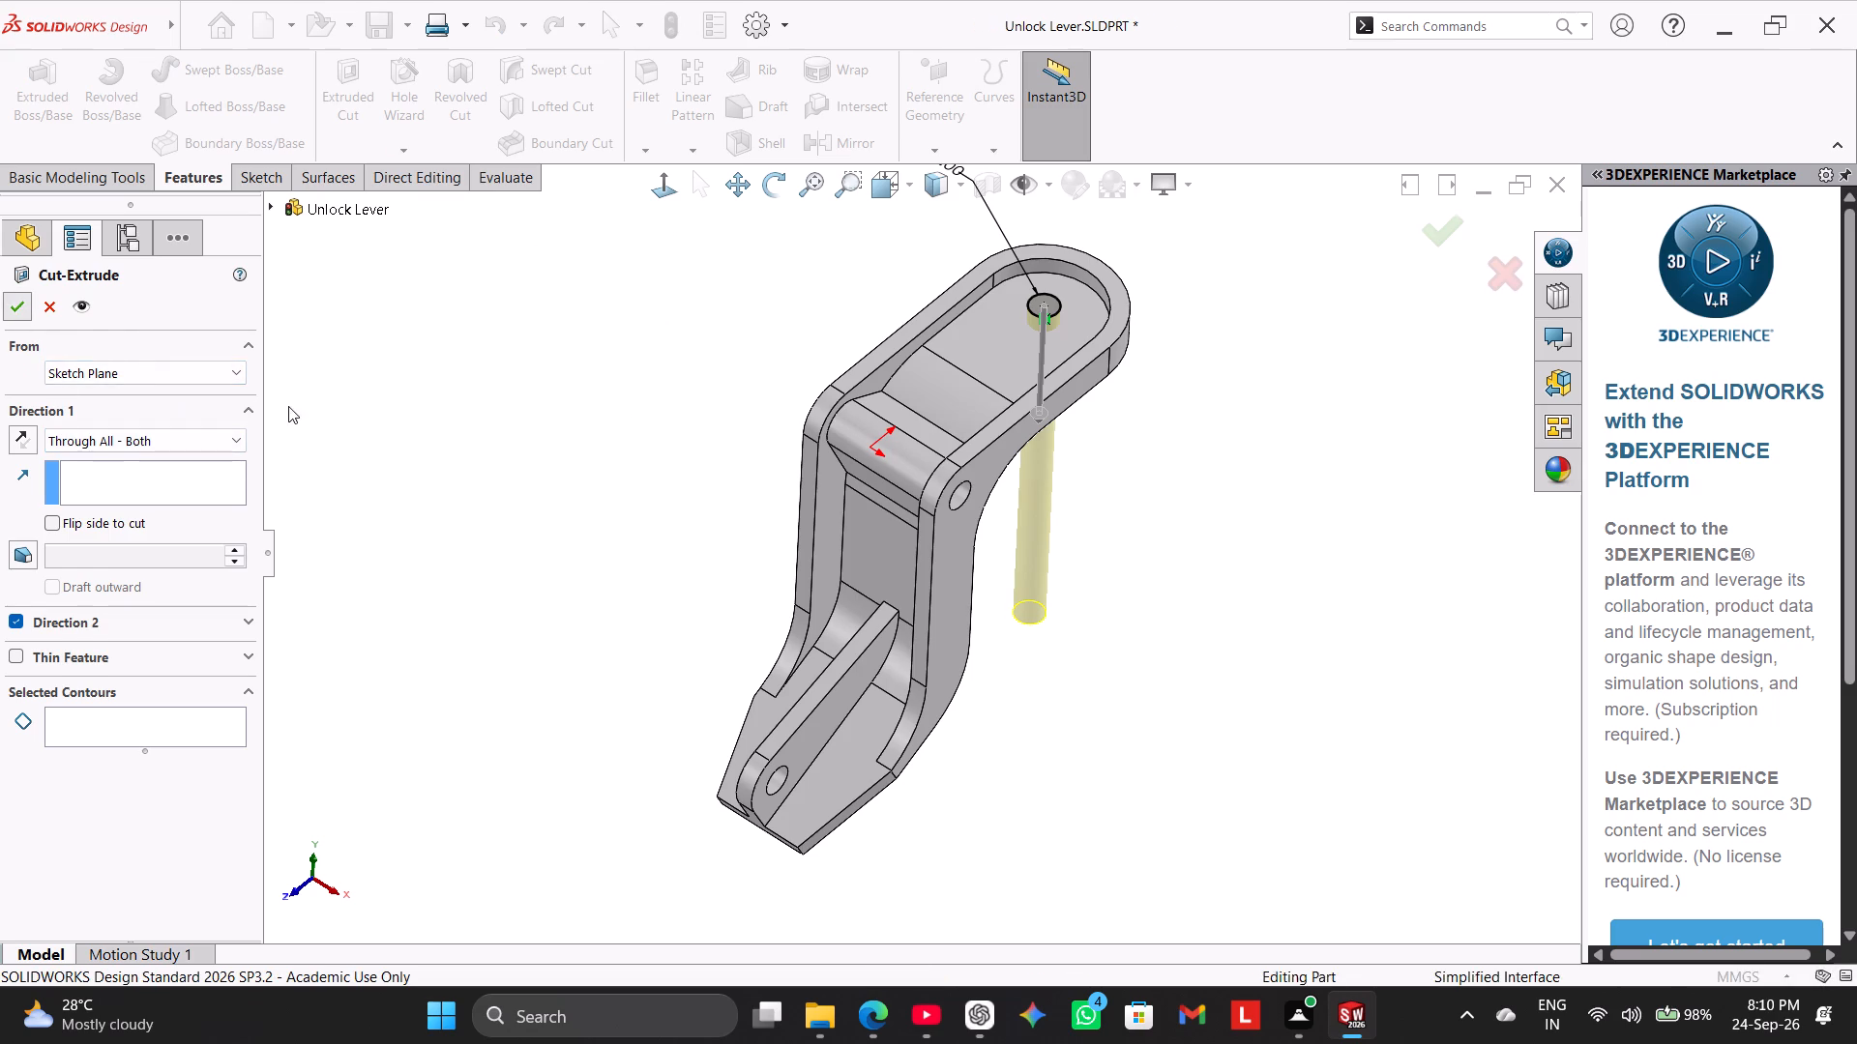
pyautogui.moveTo(460, 413); pyautogui.dragTo(610, 302, button='right')
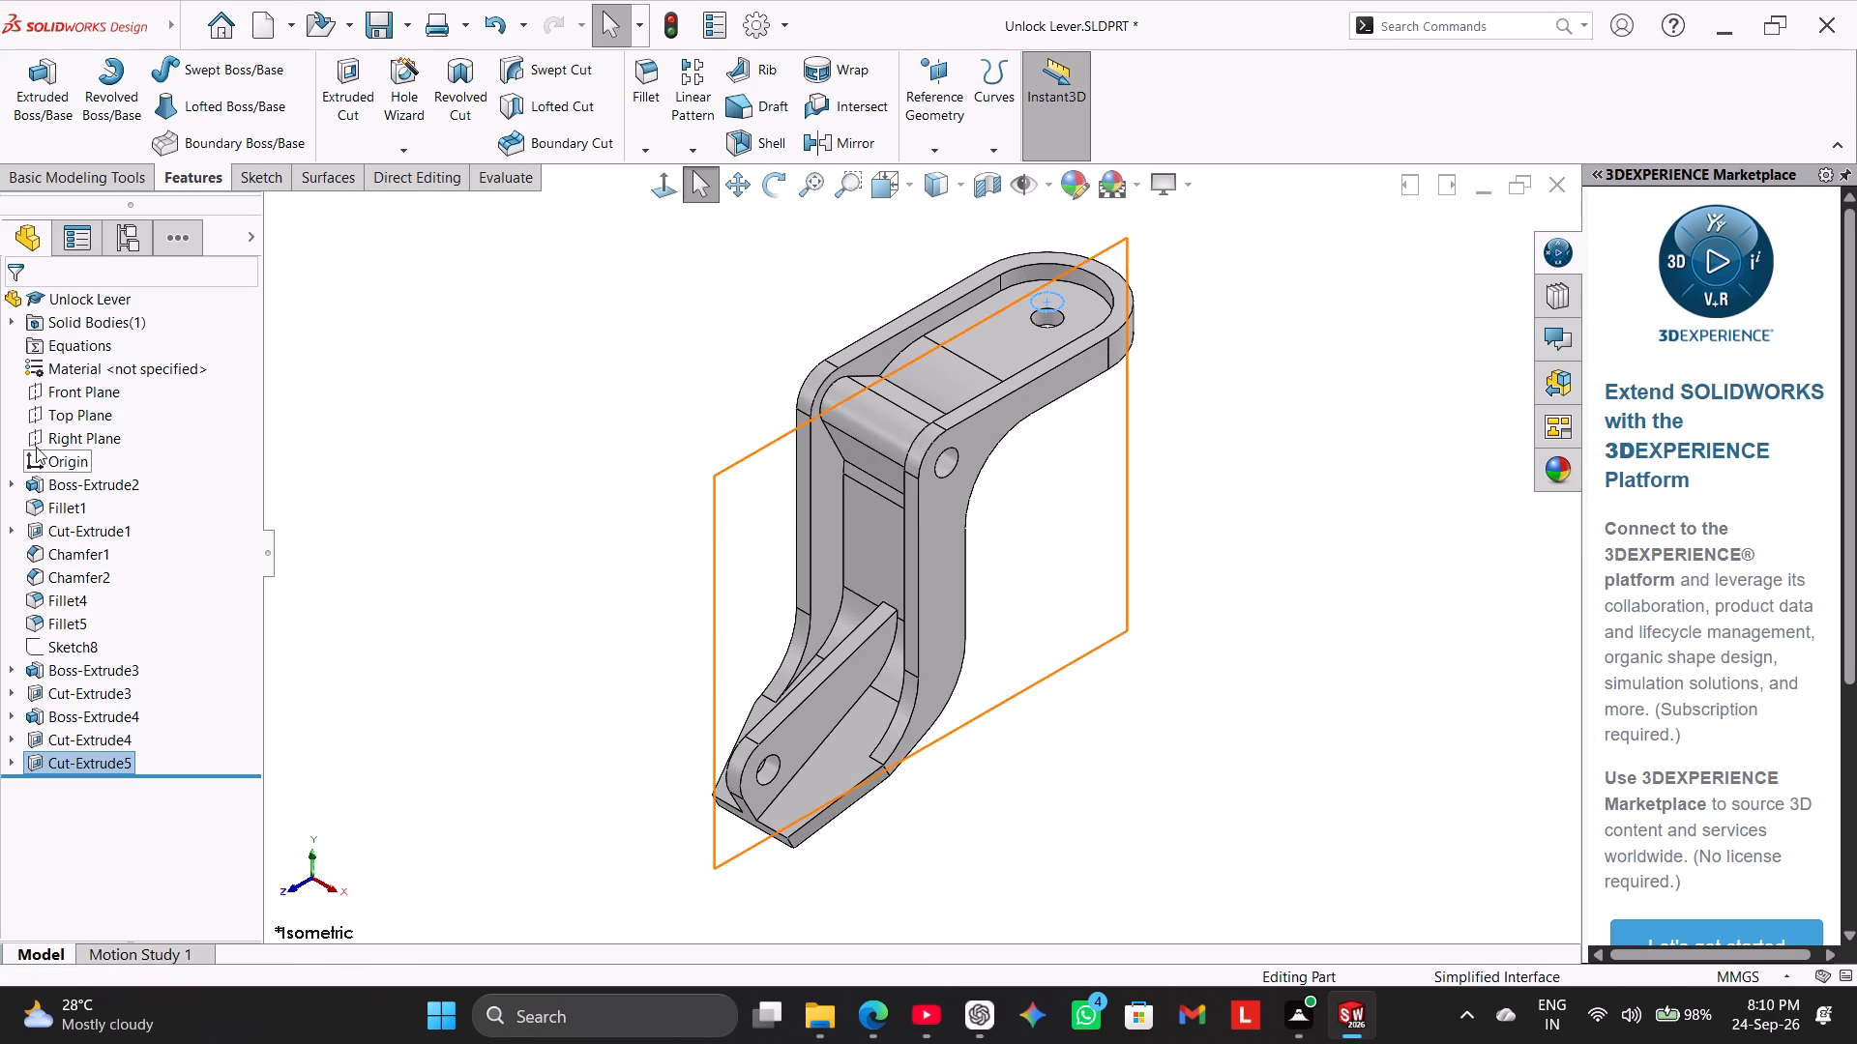
# On the Top Plane, sketch a straight slot along the arm's centreline above the origin, about 47 mm between centres and 19 mm wide.
pyautogui.click(56, 418)
pyautogui.click(82, 397)
pyautogui.click(486, 483)
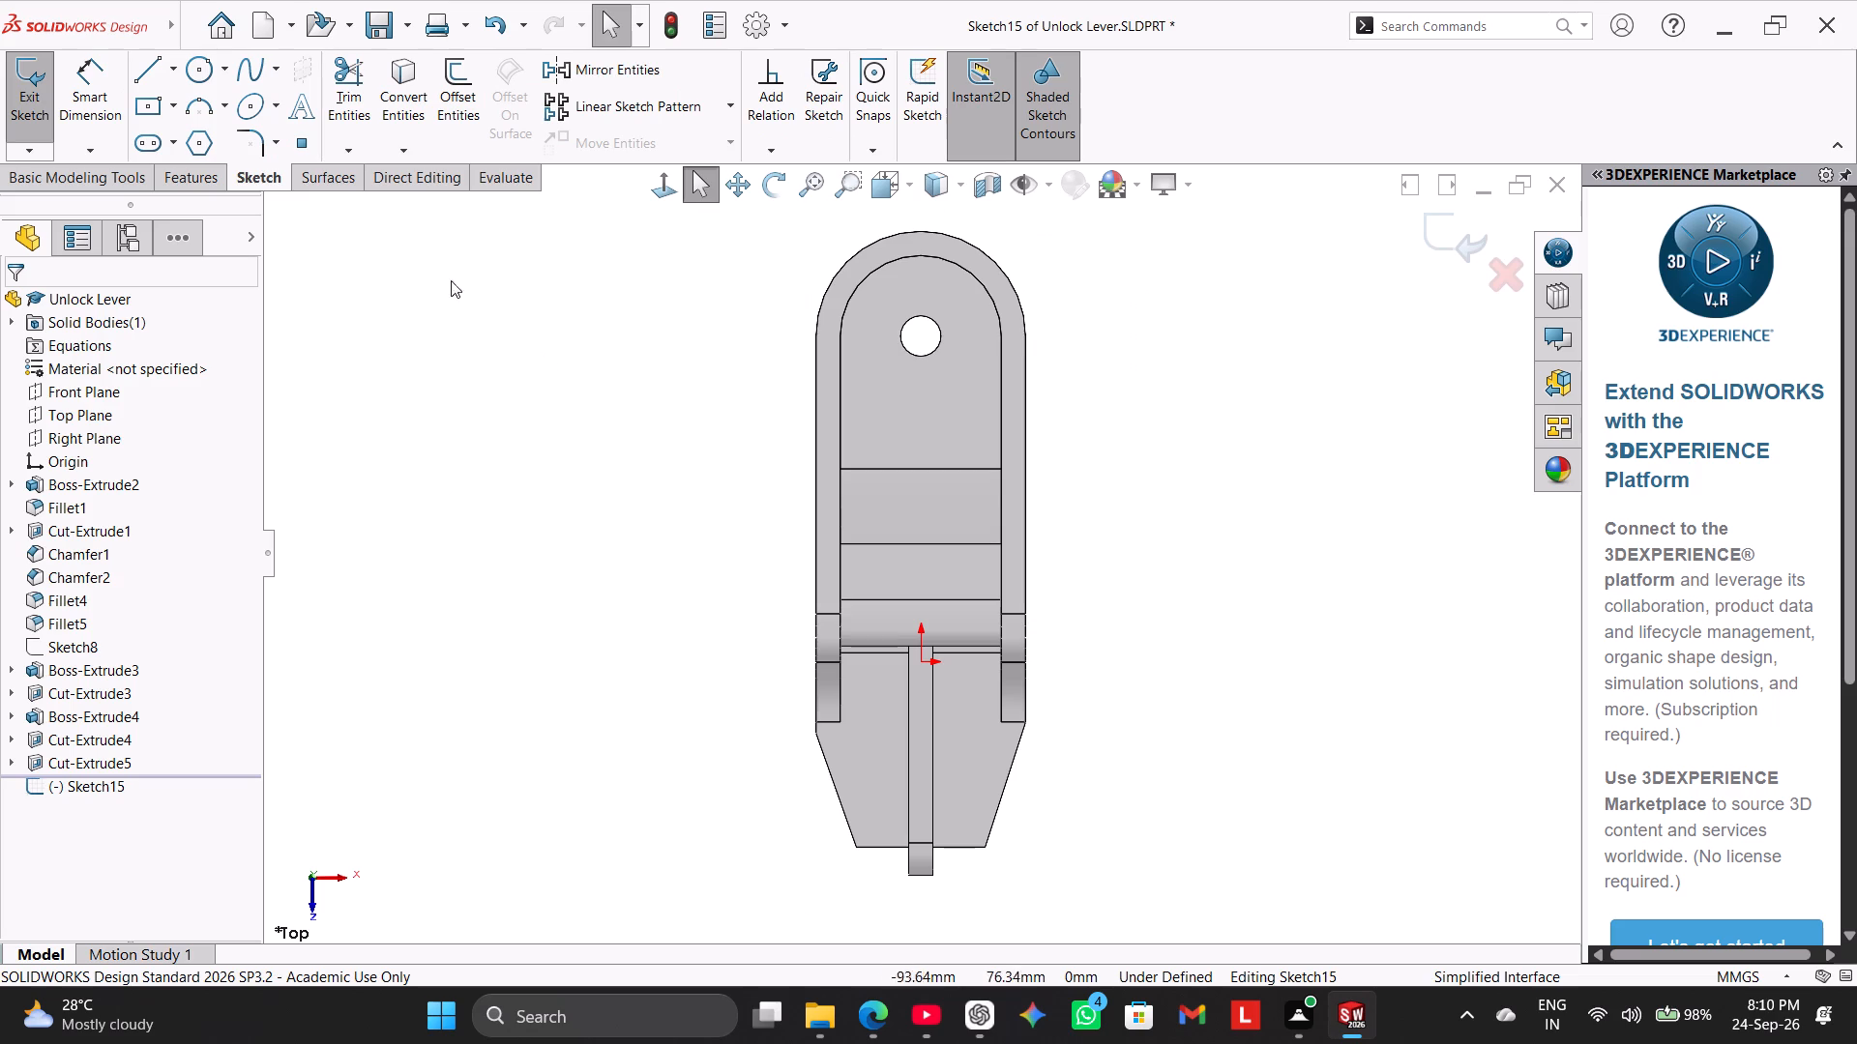
pyautogui.click(160, 138)
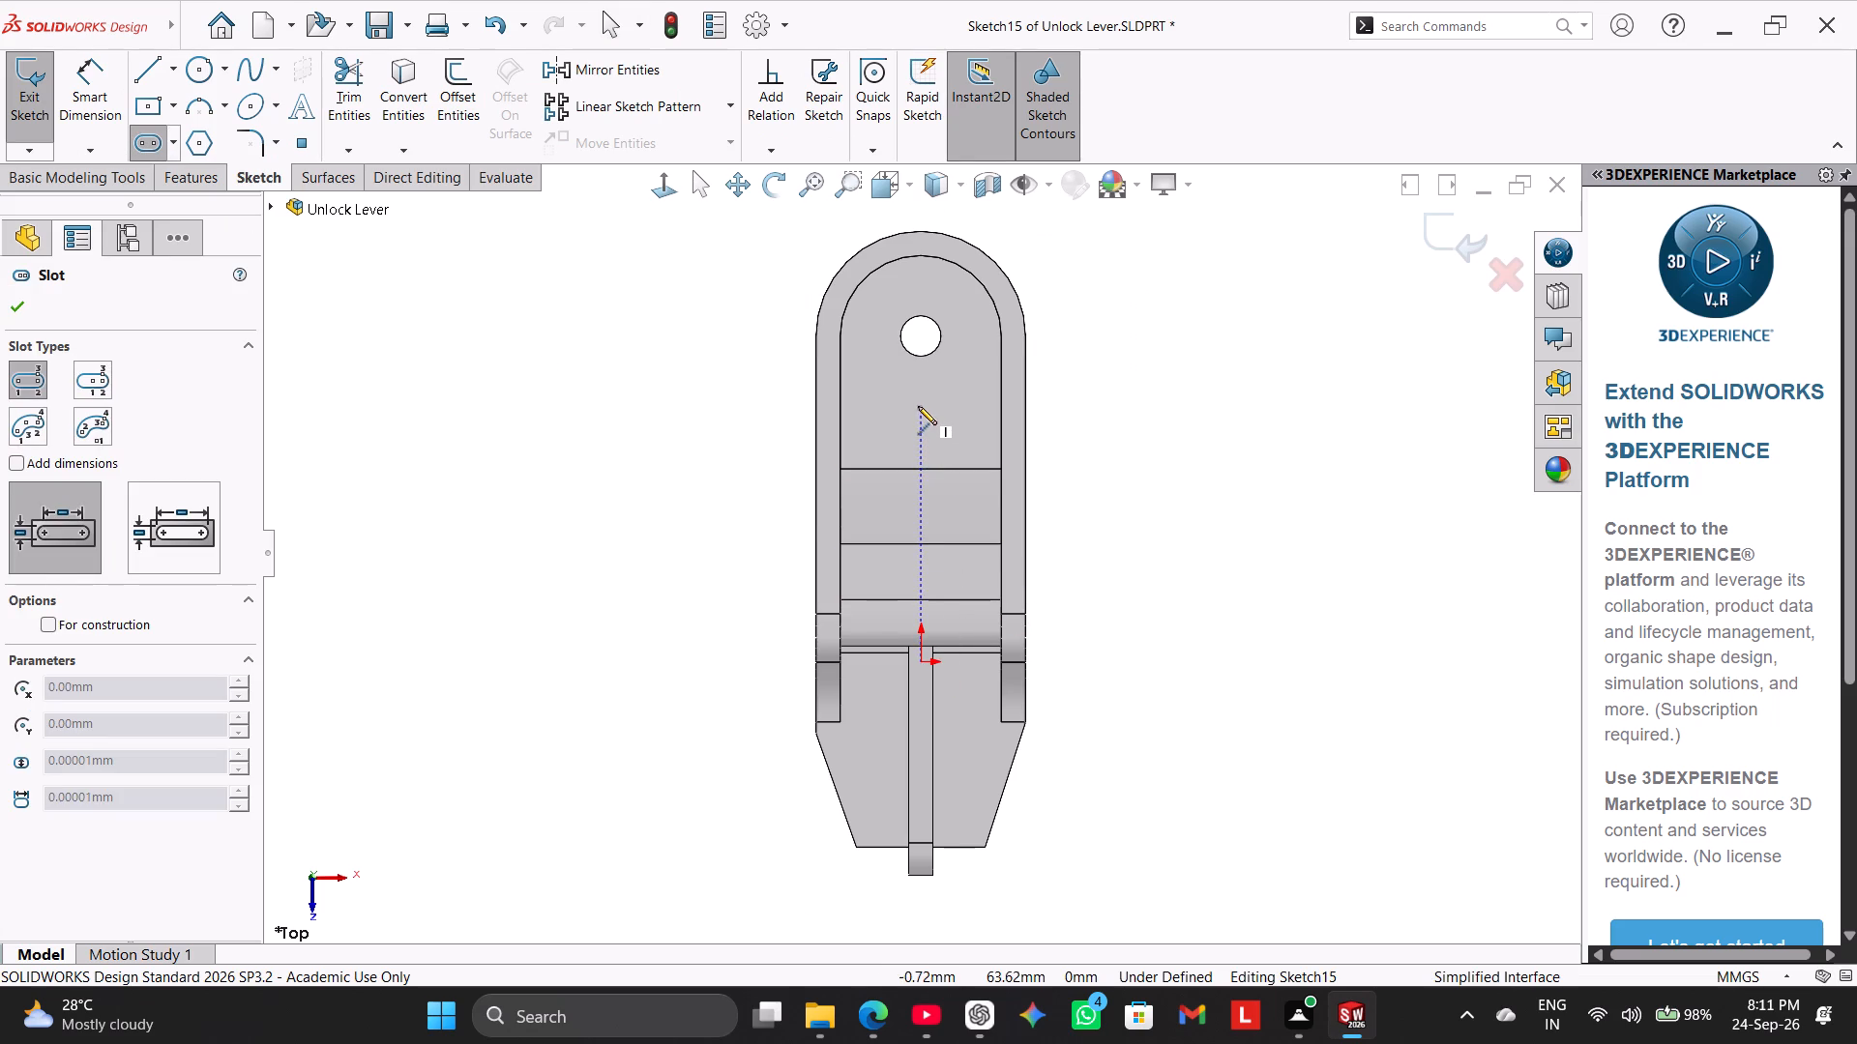
pyautogui.click(919, 581)
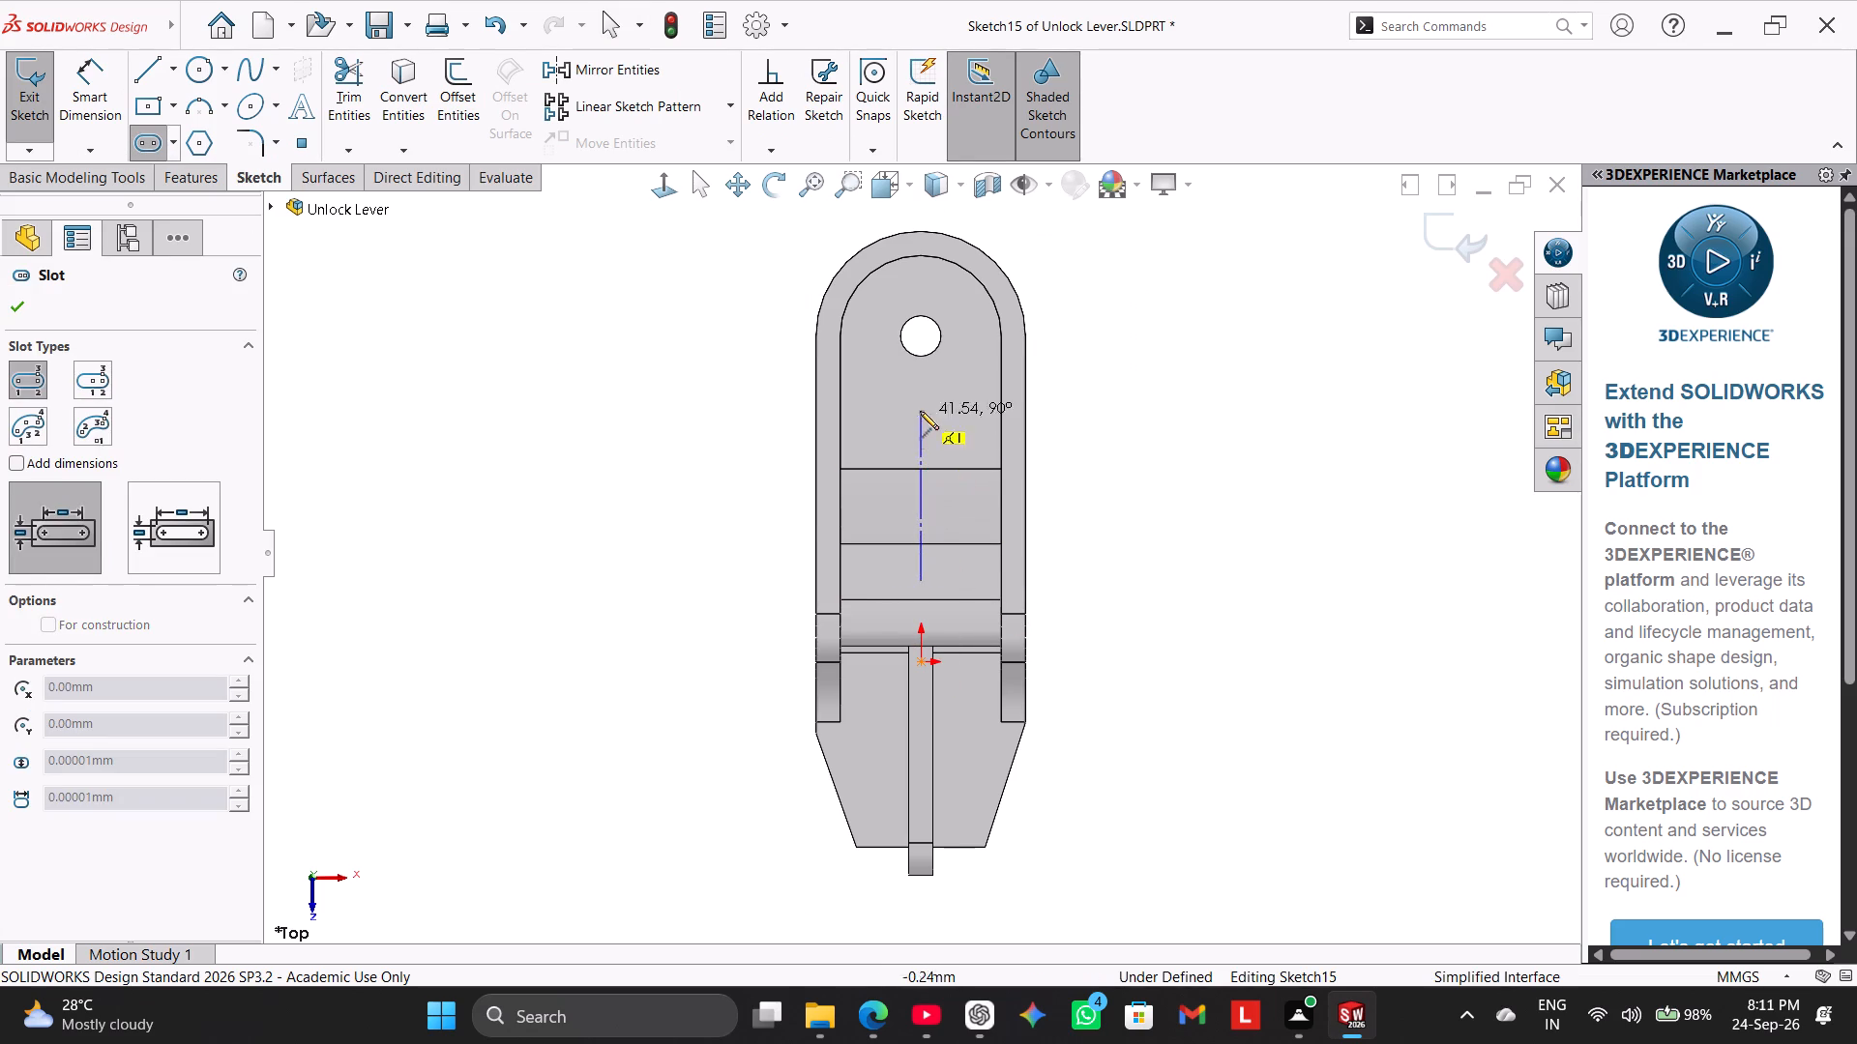
pyautogui.click(920, 391)
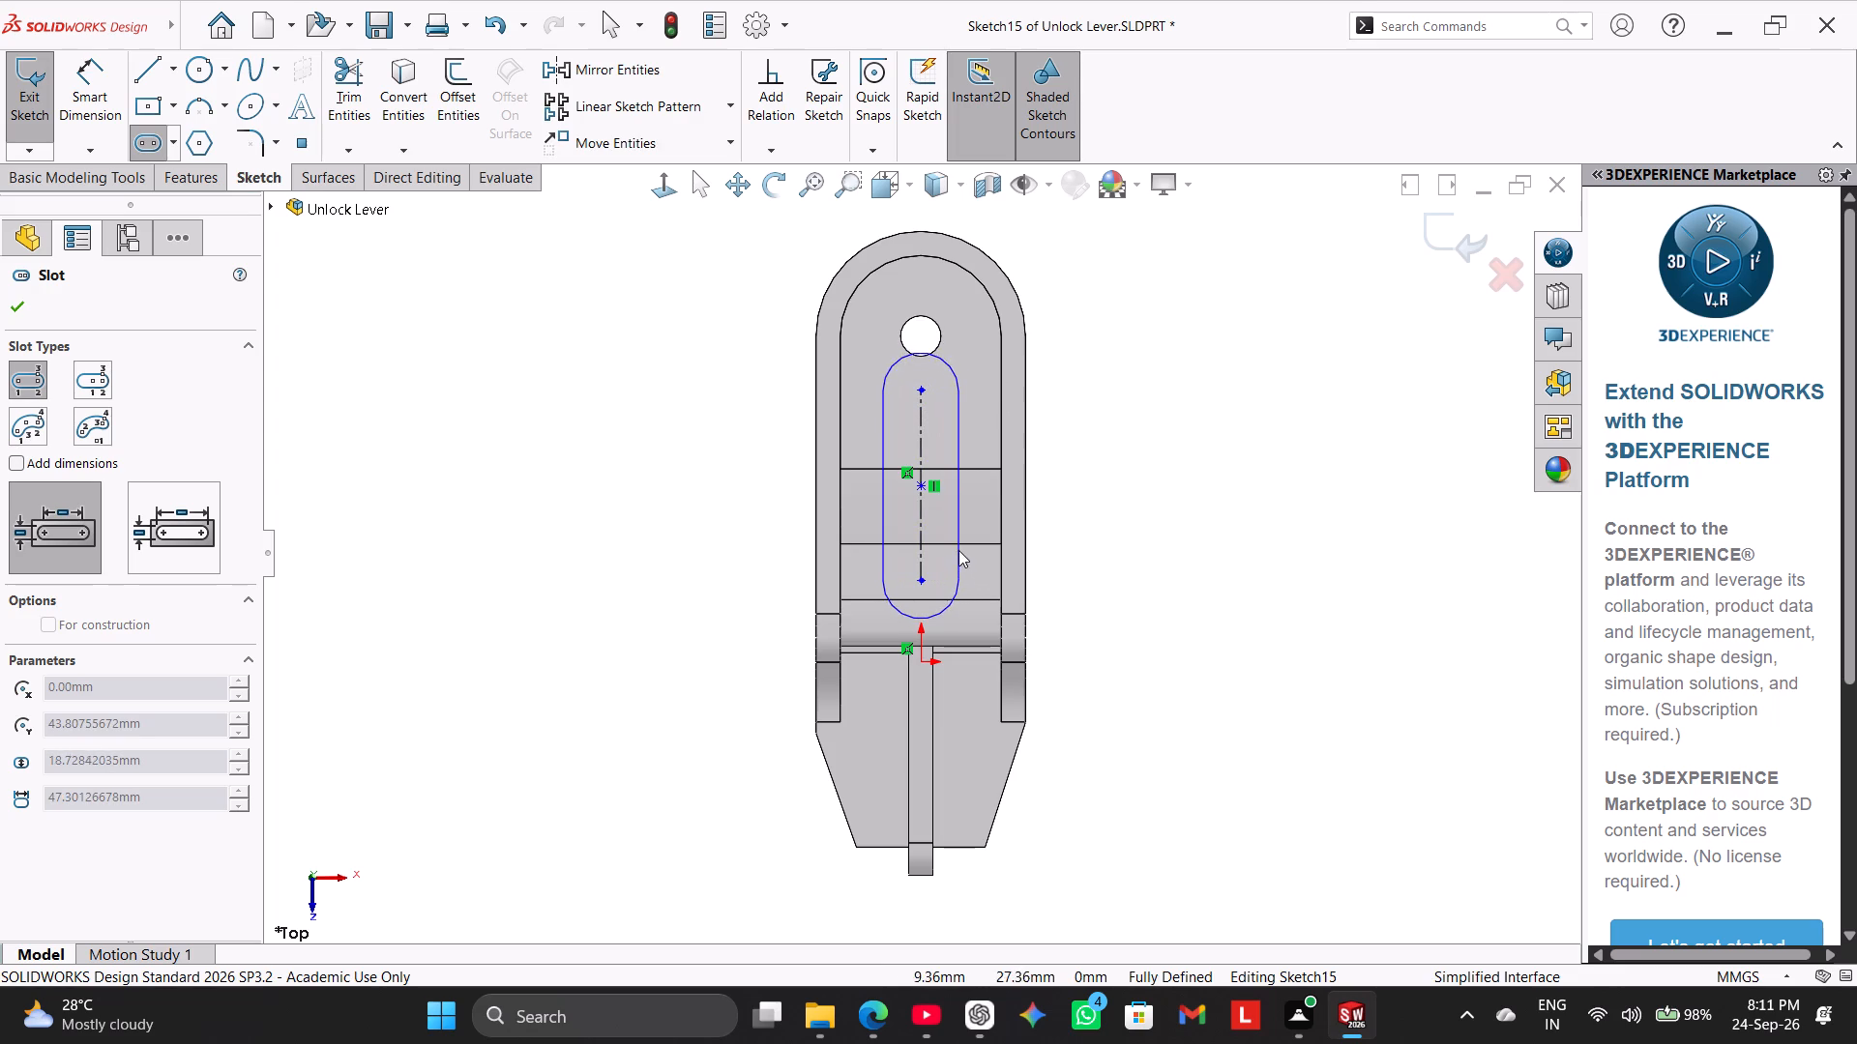
pyautogui.click(958, 550)
pyautogui.rightClick(642, 462)
pyautogui.click(673, 477)
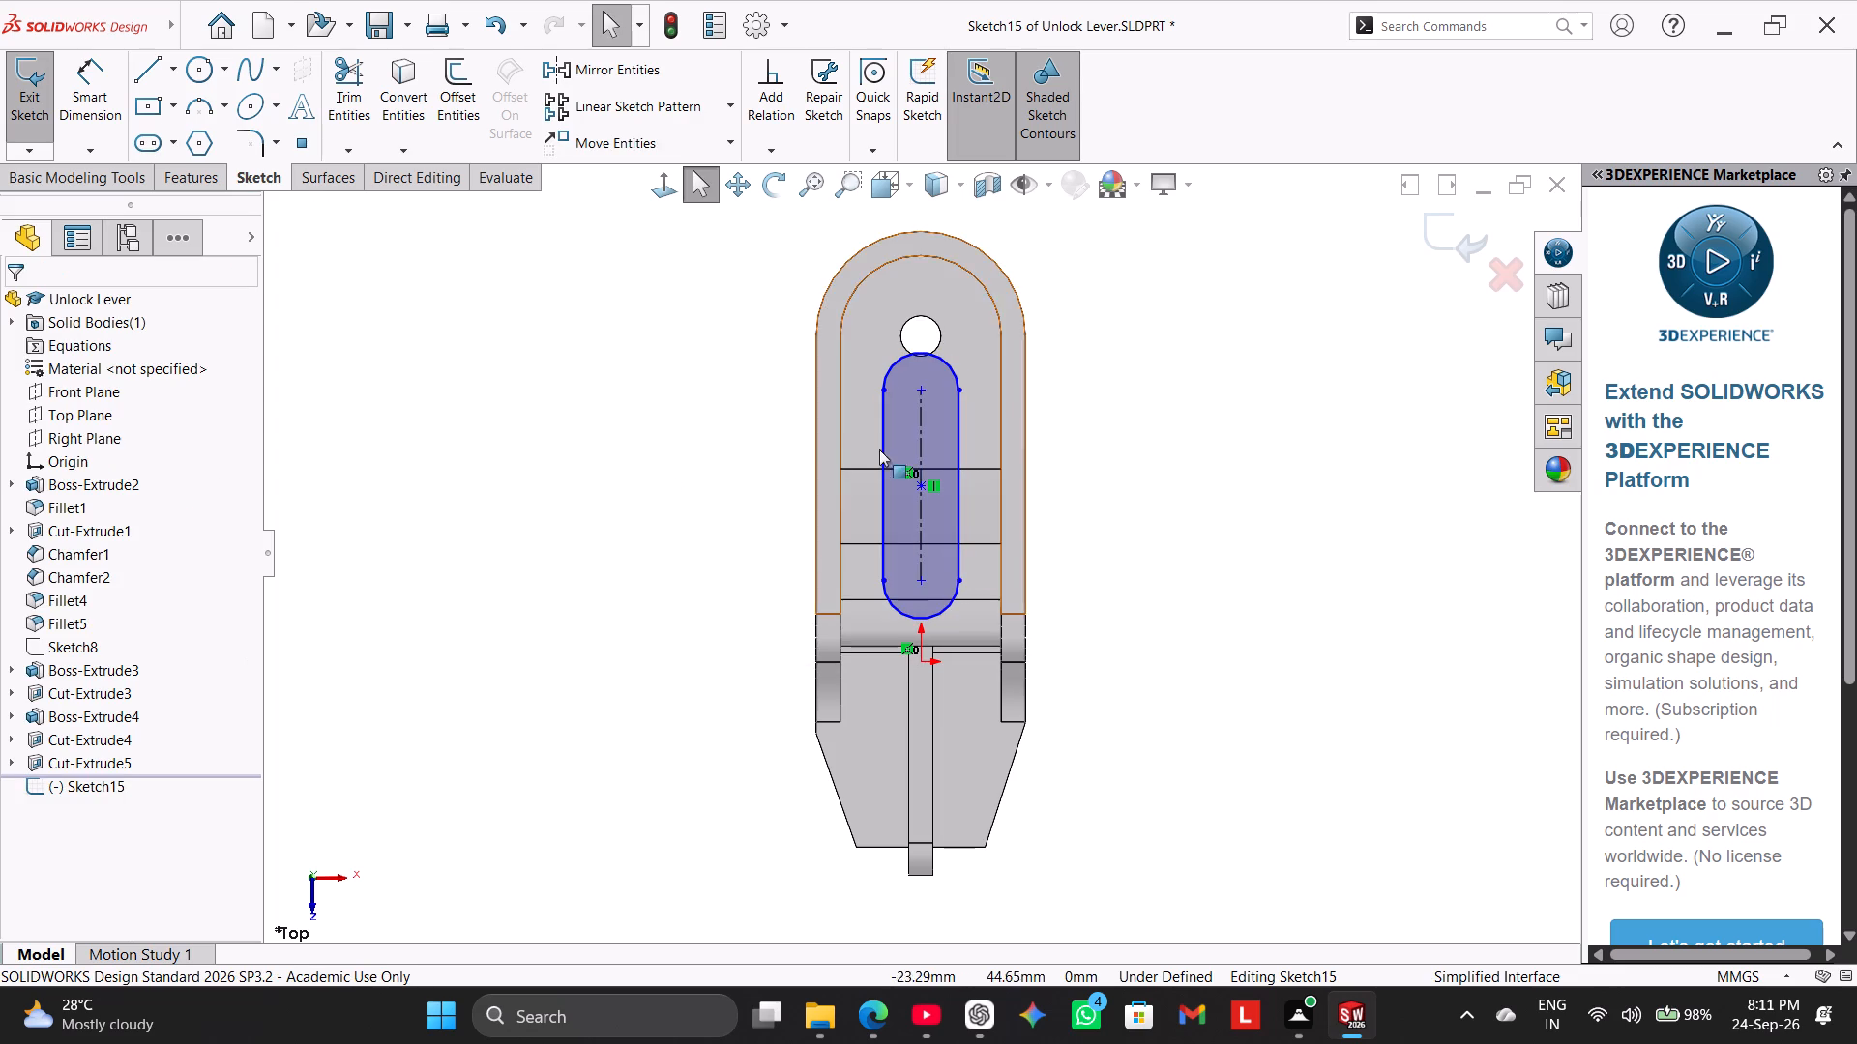
# Dimension the slot's width between its two straight sides to 20 mm, placing the dimension outside the arm.
pyautogui.scroll(-1, 1004, 303)
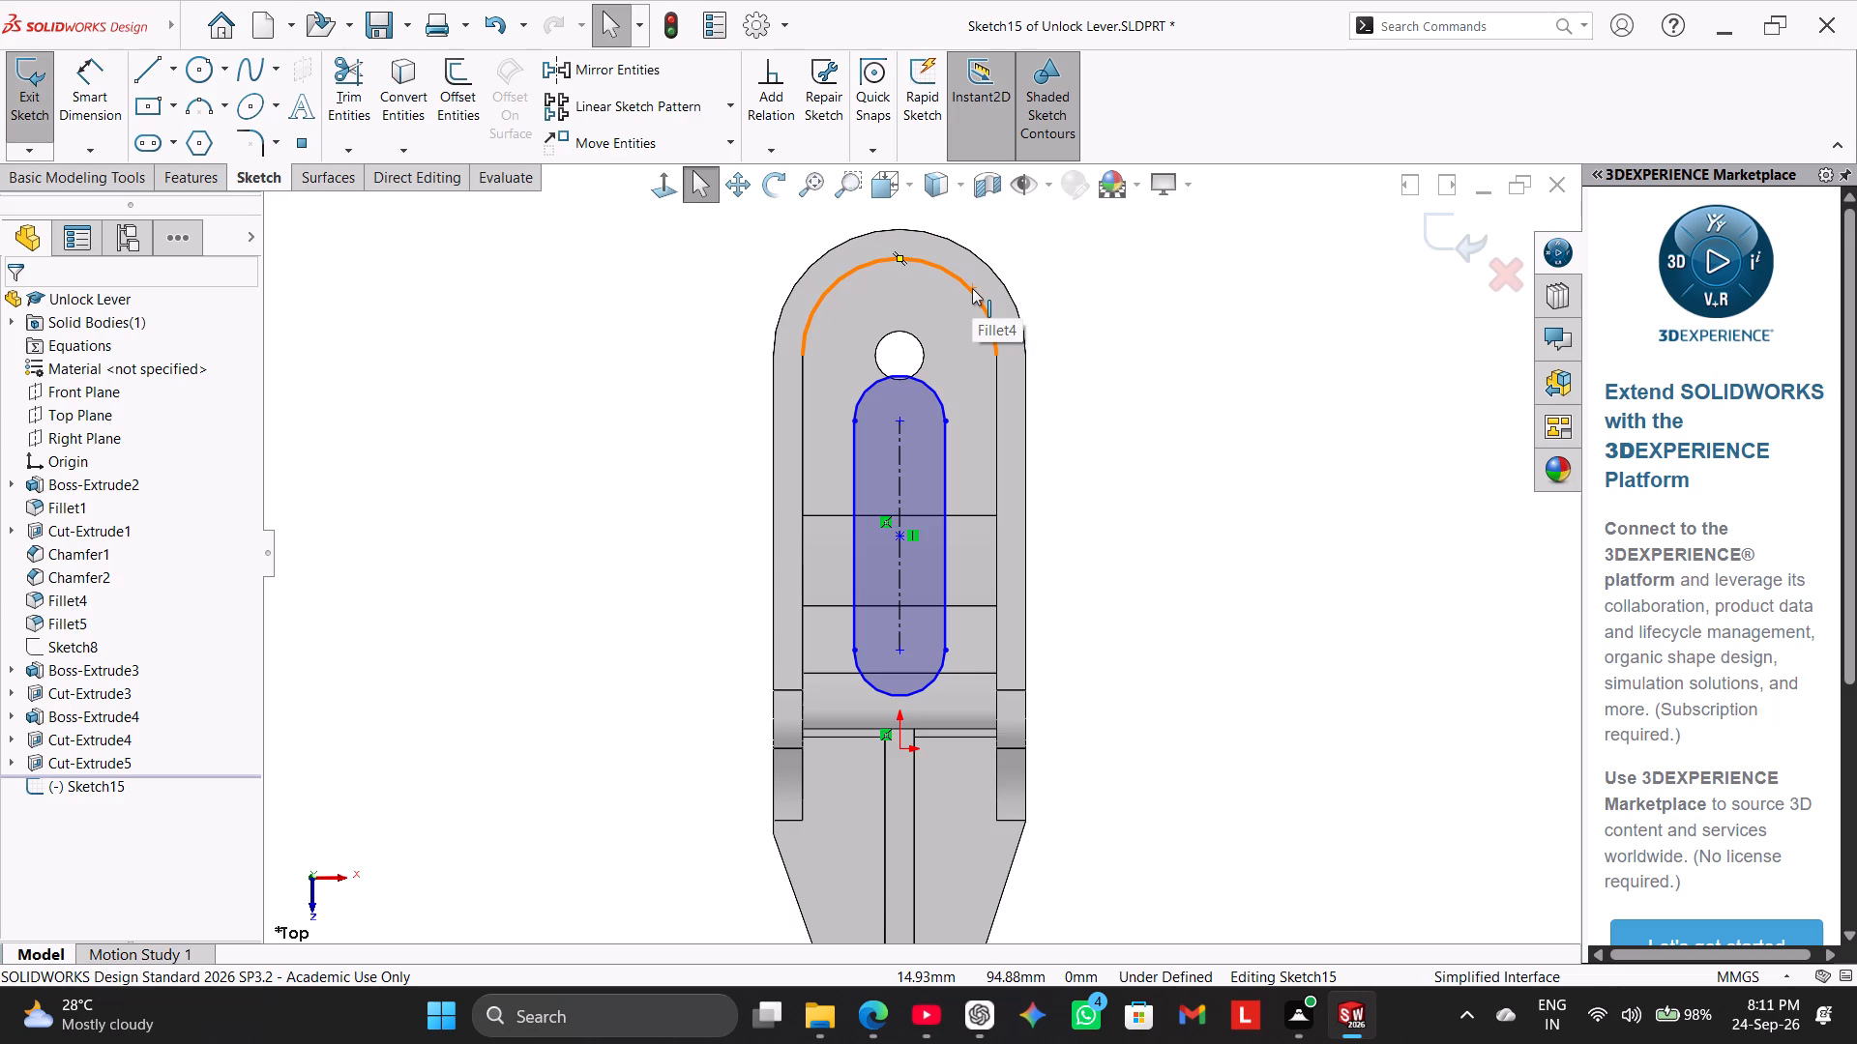
pyautogui.click(117, 76)
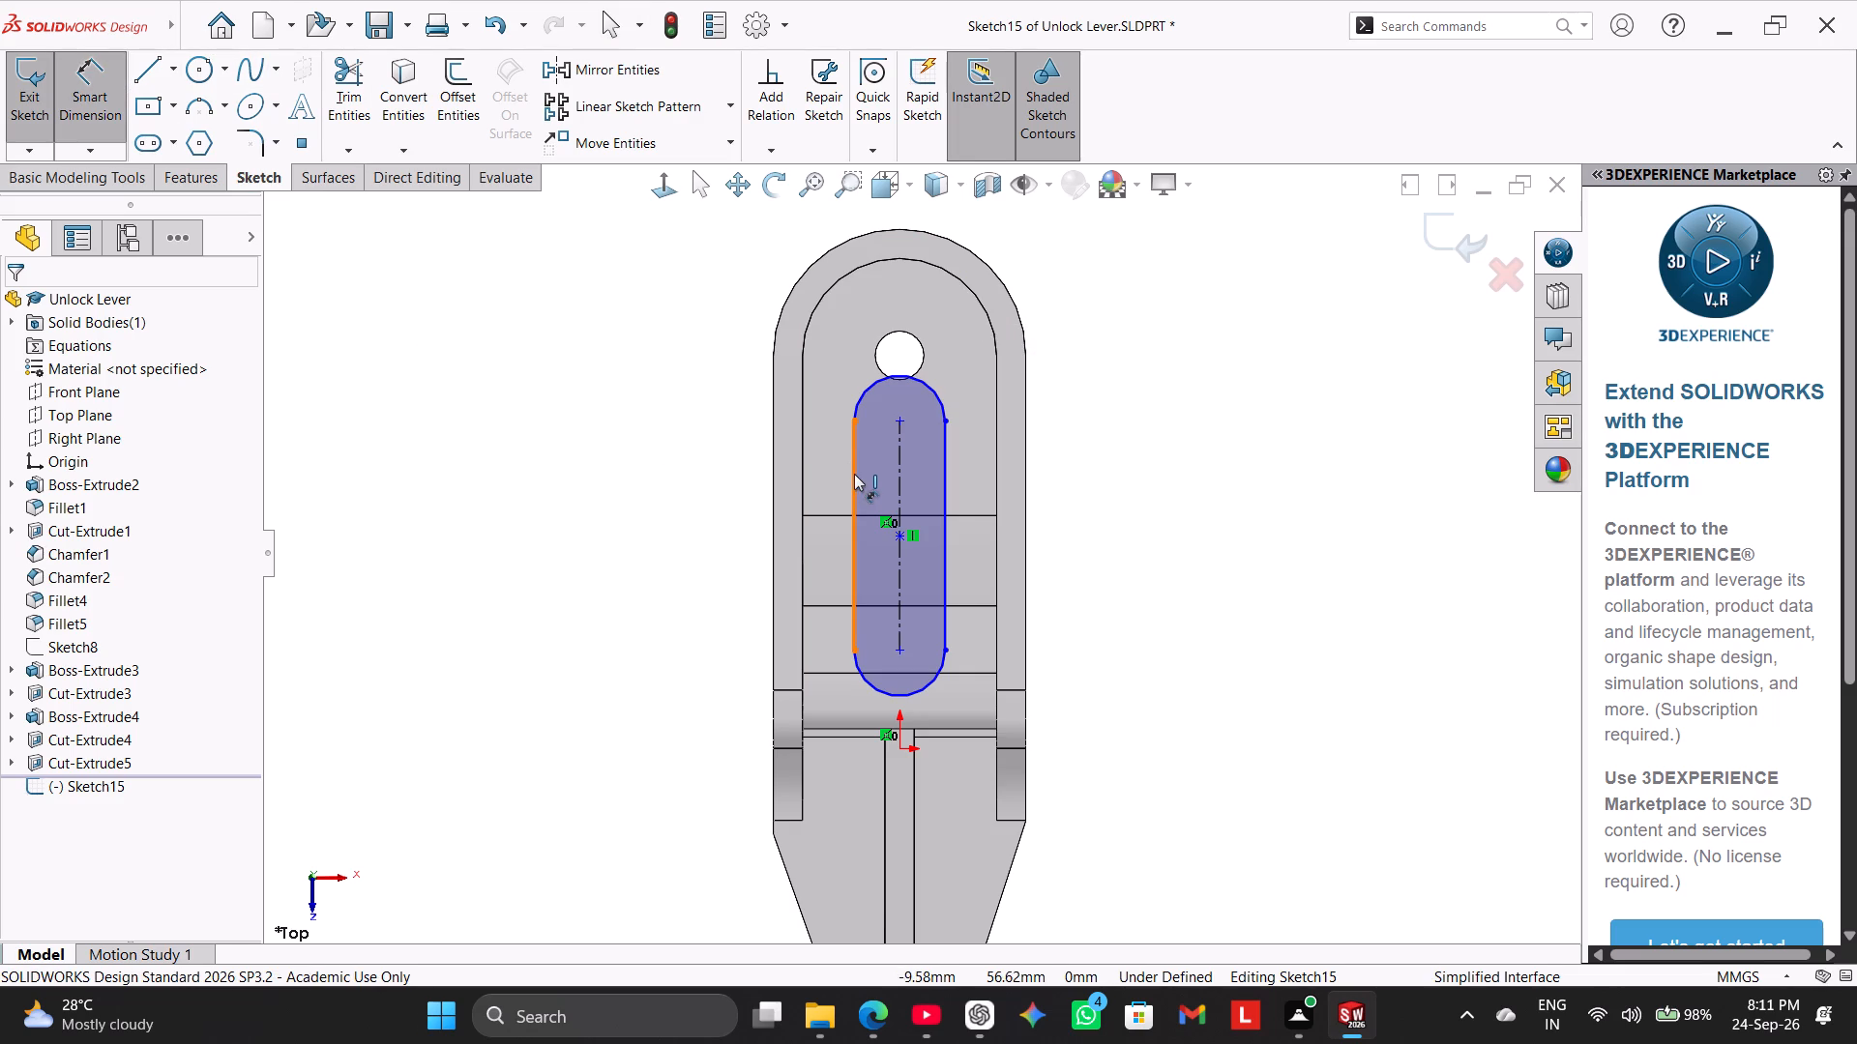
pyautogui.click(854, 474)
pyautogui.click(944, 471)
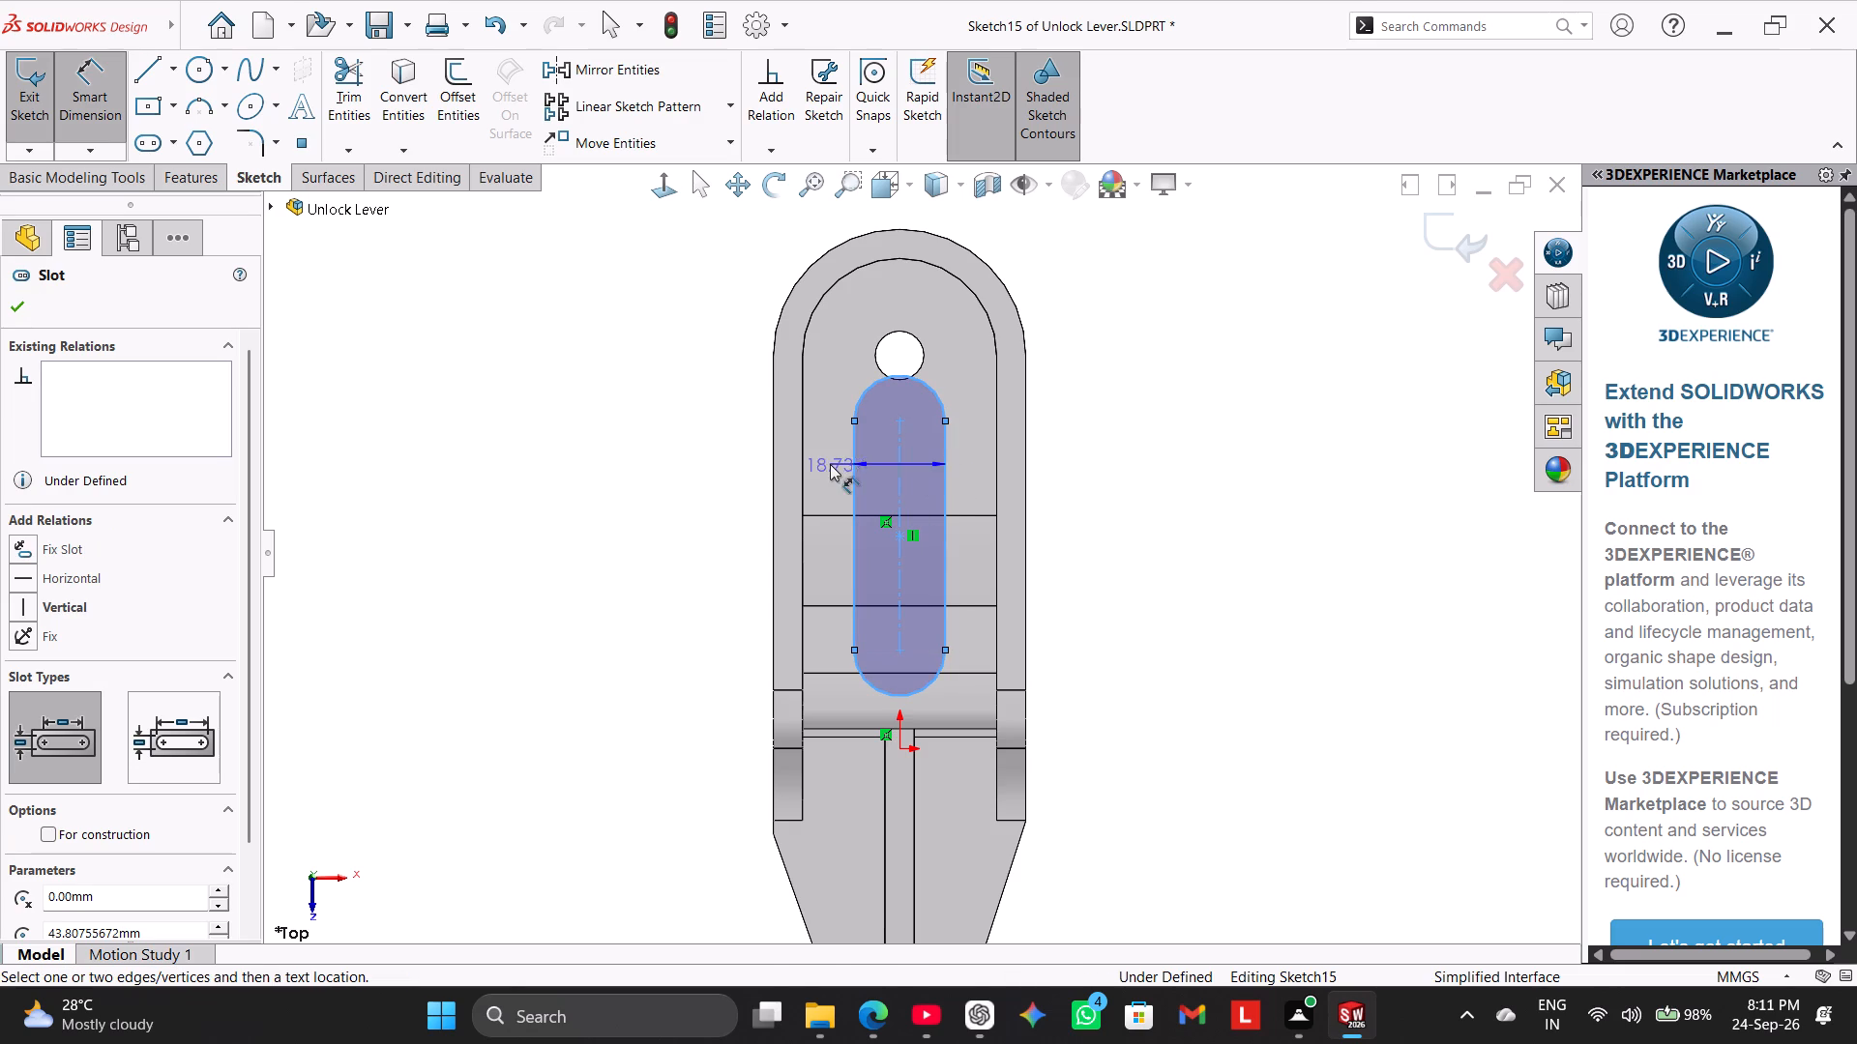
pyautogui.click(637, 469)
pyautogui.write('20')
pyautogui.press('Return')
pyautogui.rightClick(627, 300)
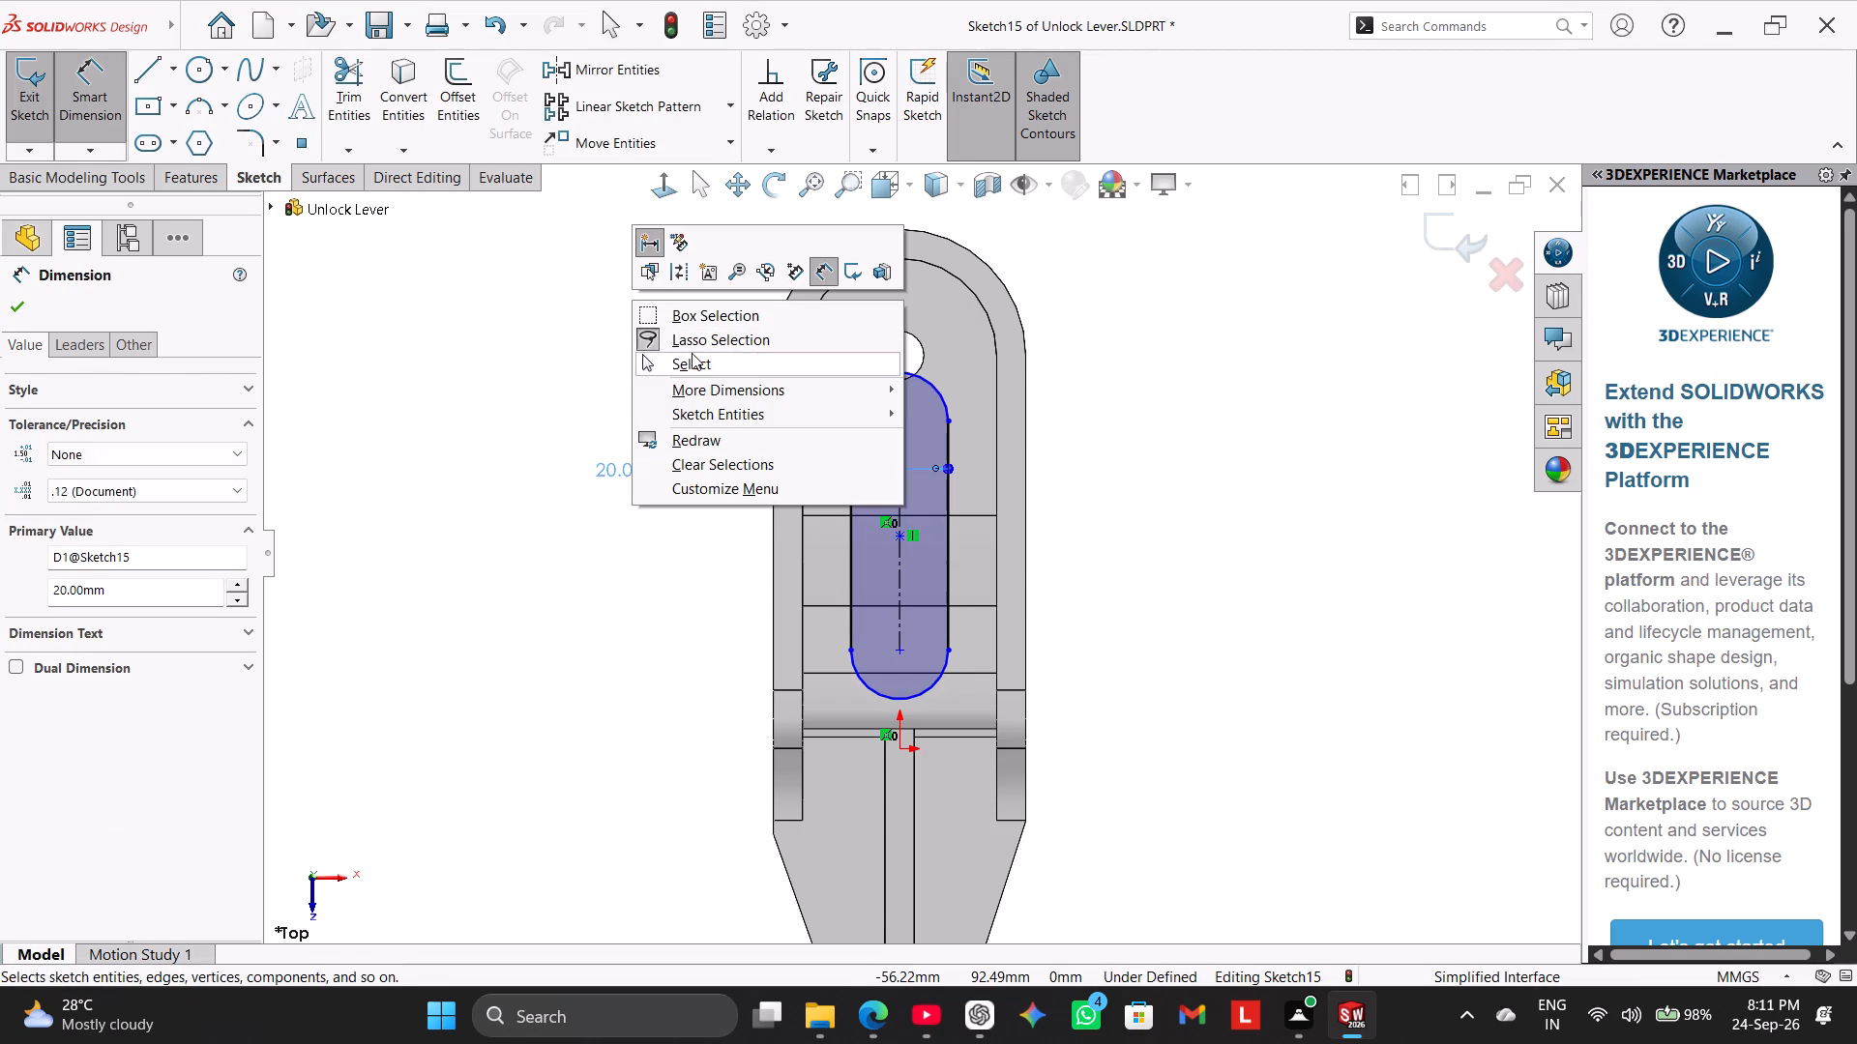
pyautogui.click(698, 364)
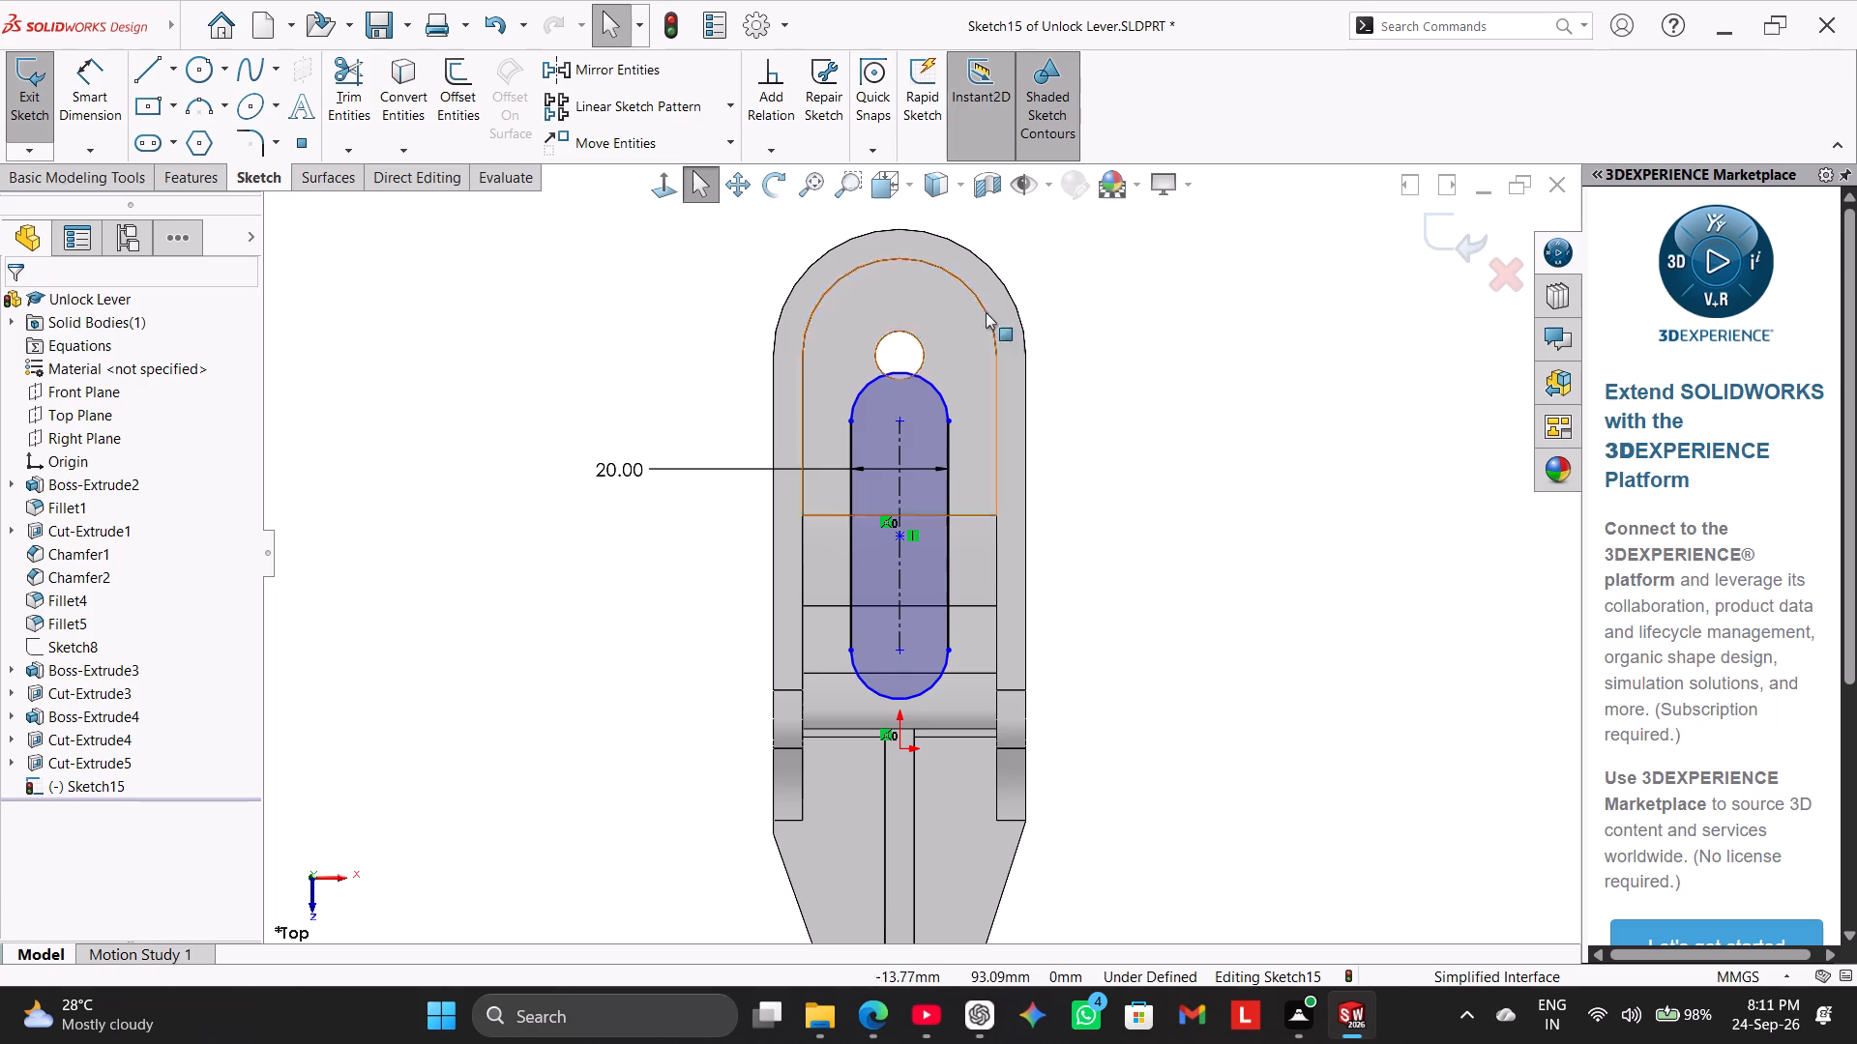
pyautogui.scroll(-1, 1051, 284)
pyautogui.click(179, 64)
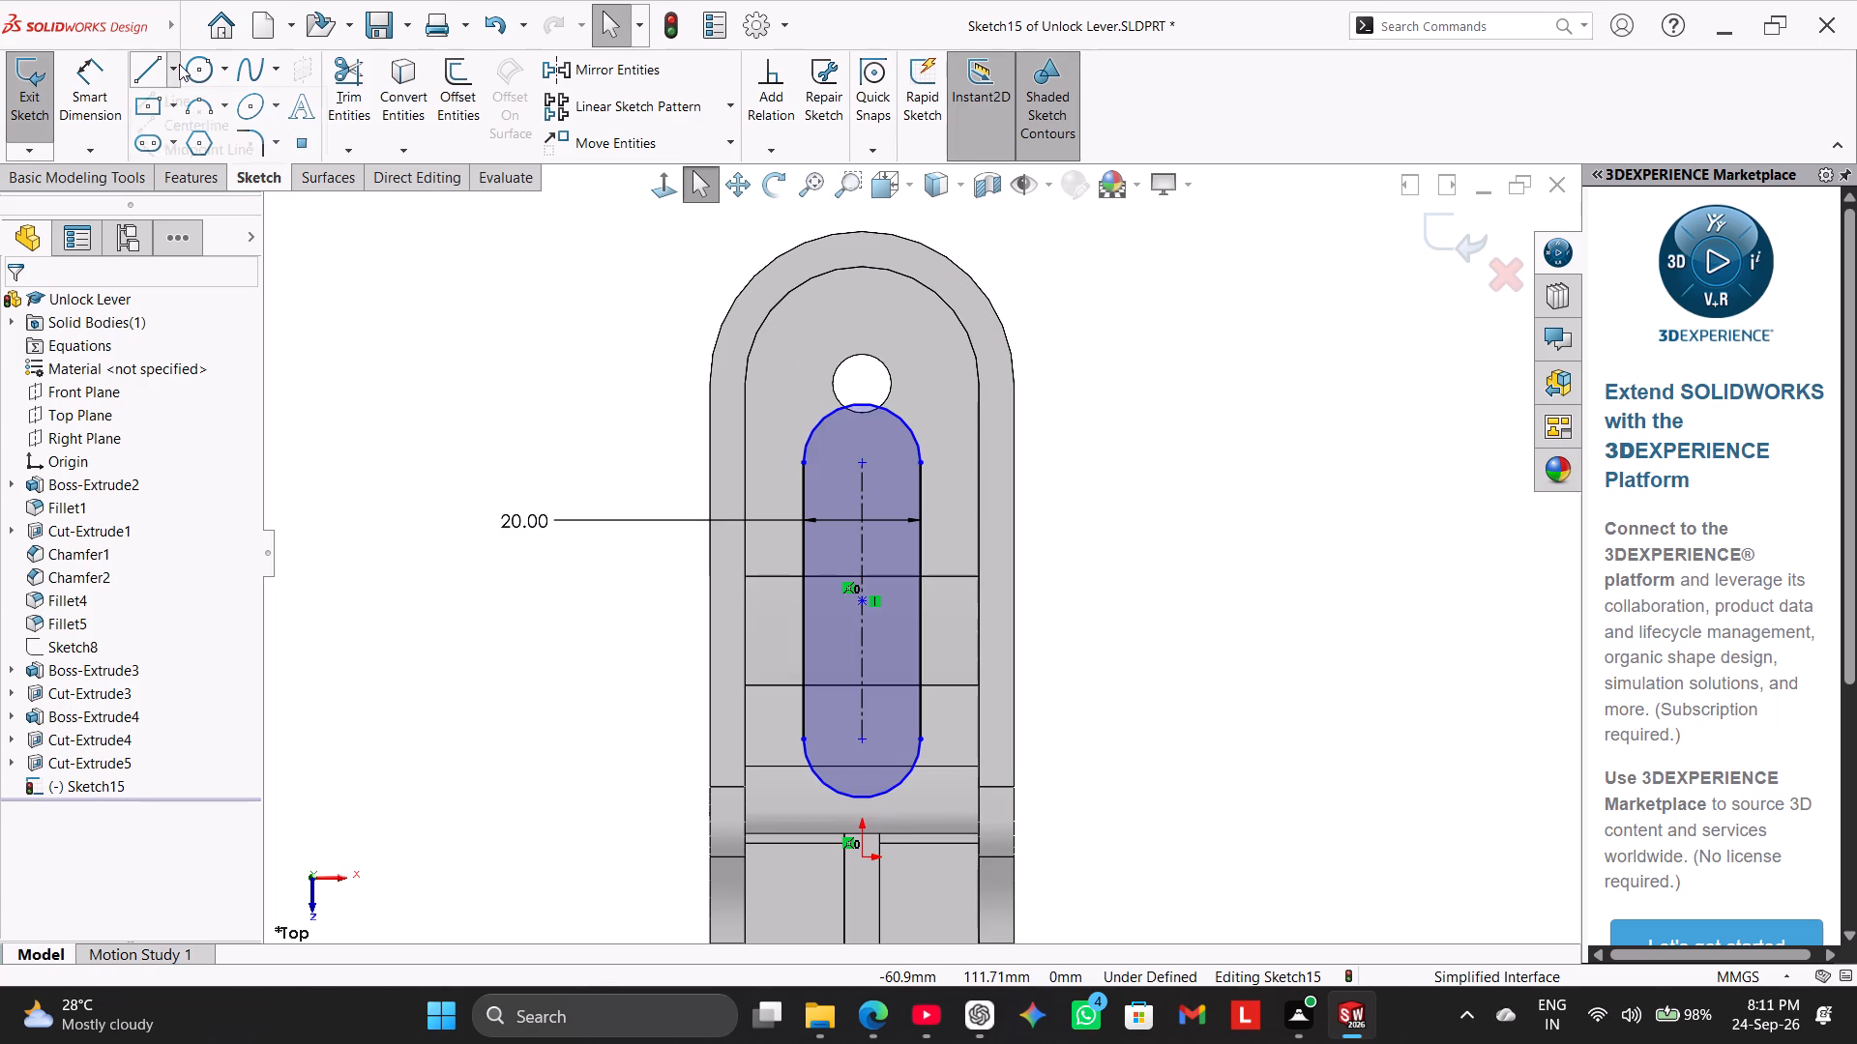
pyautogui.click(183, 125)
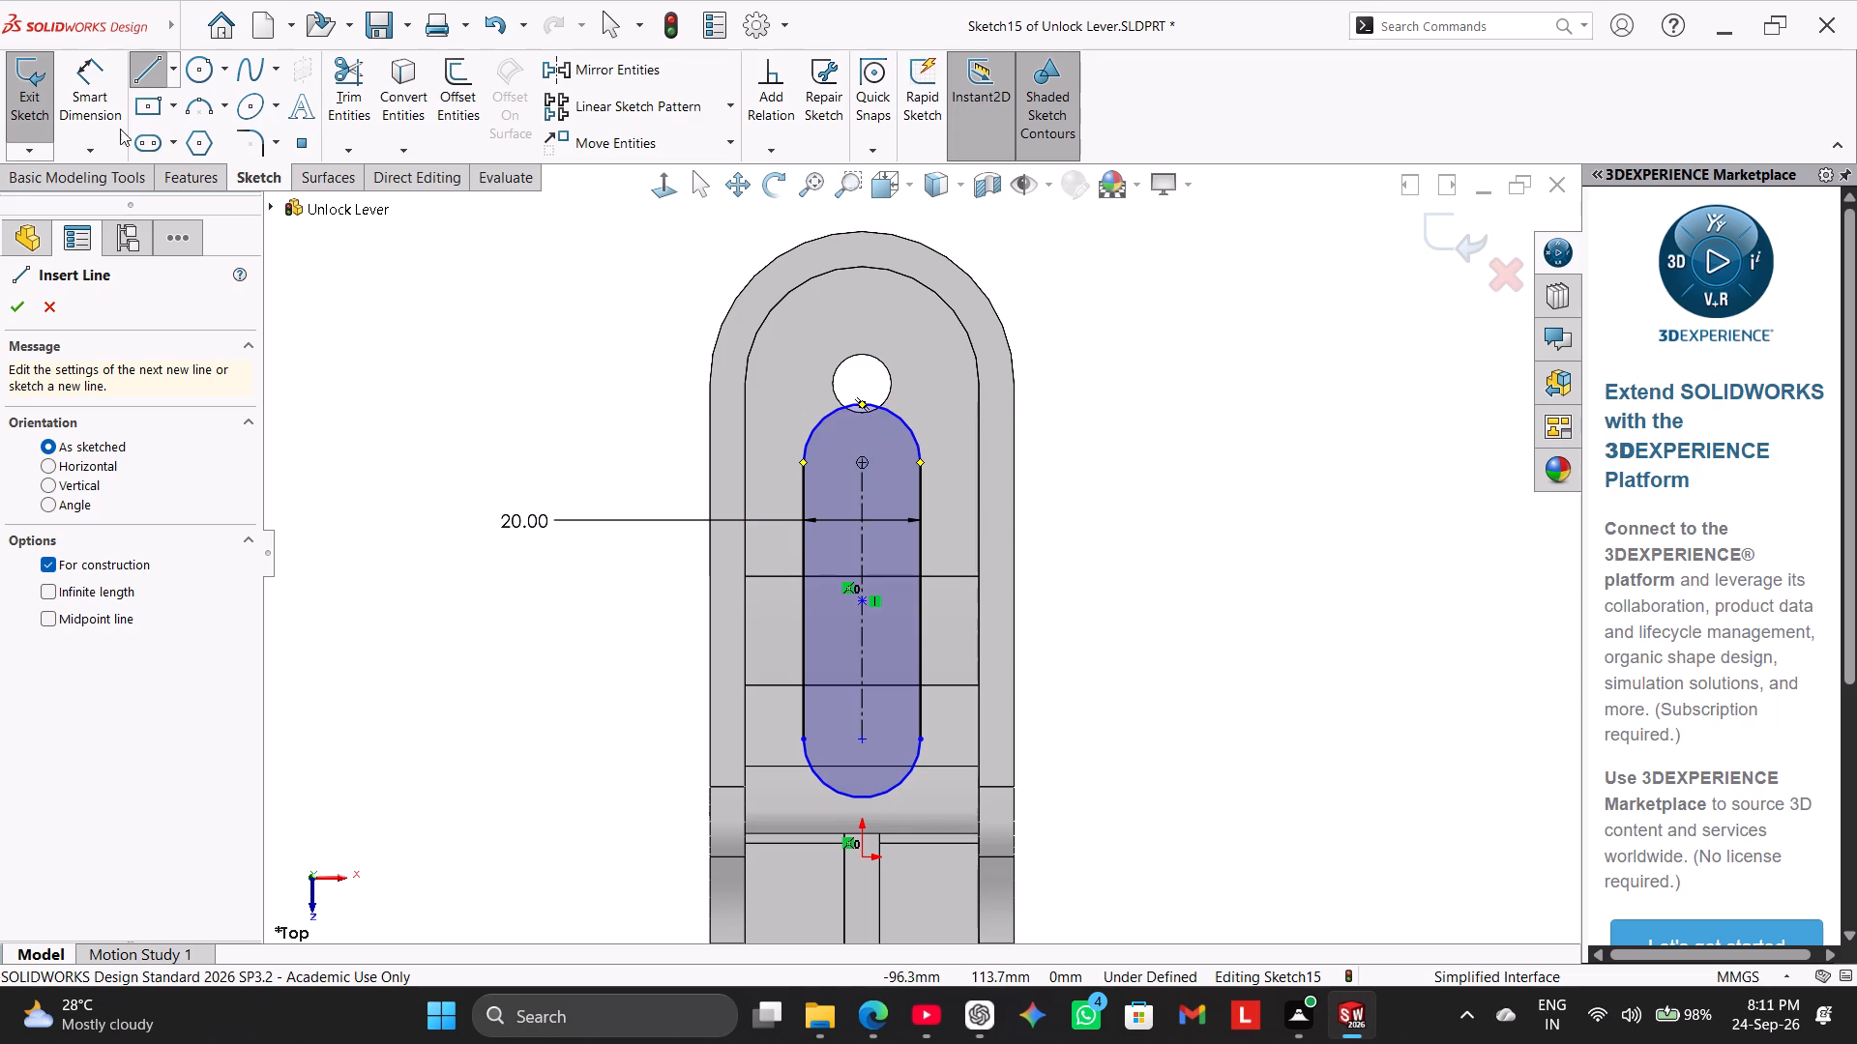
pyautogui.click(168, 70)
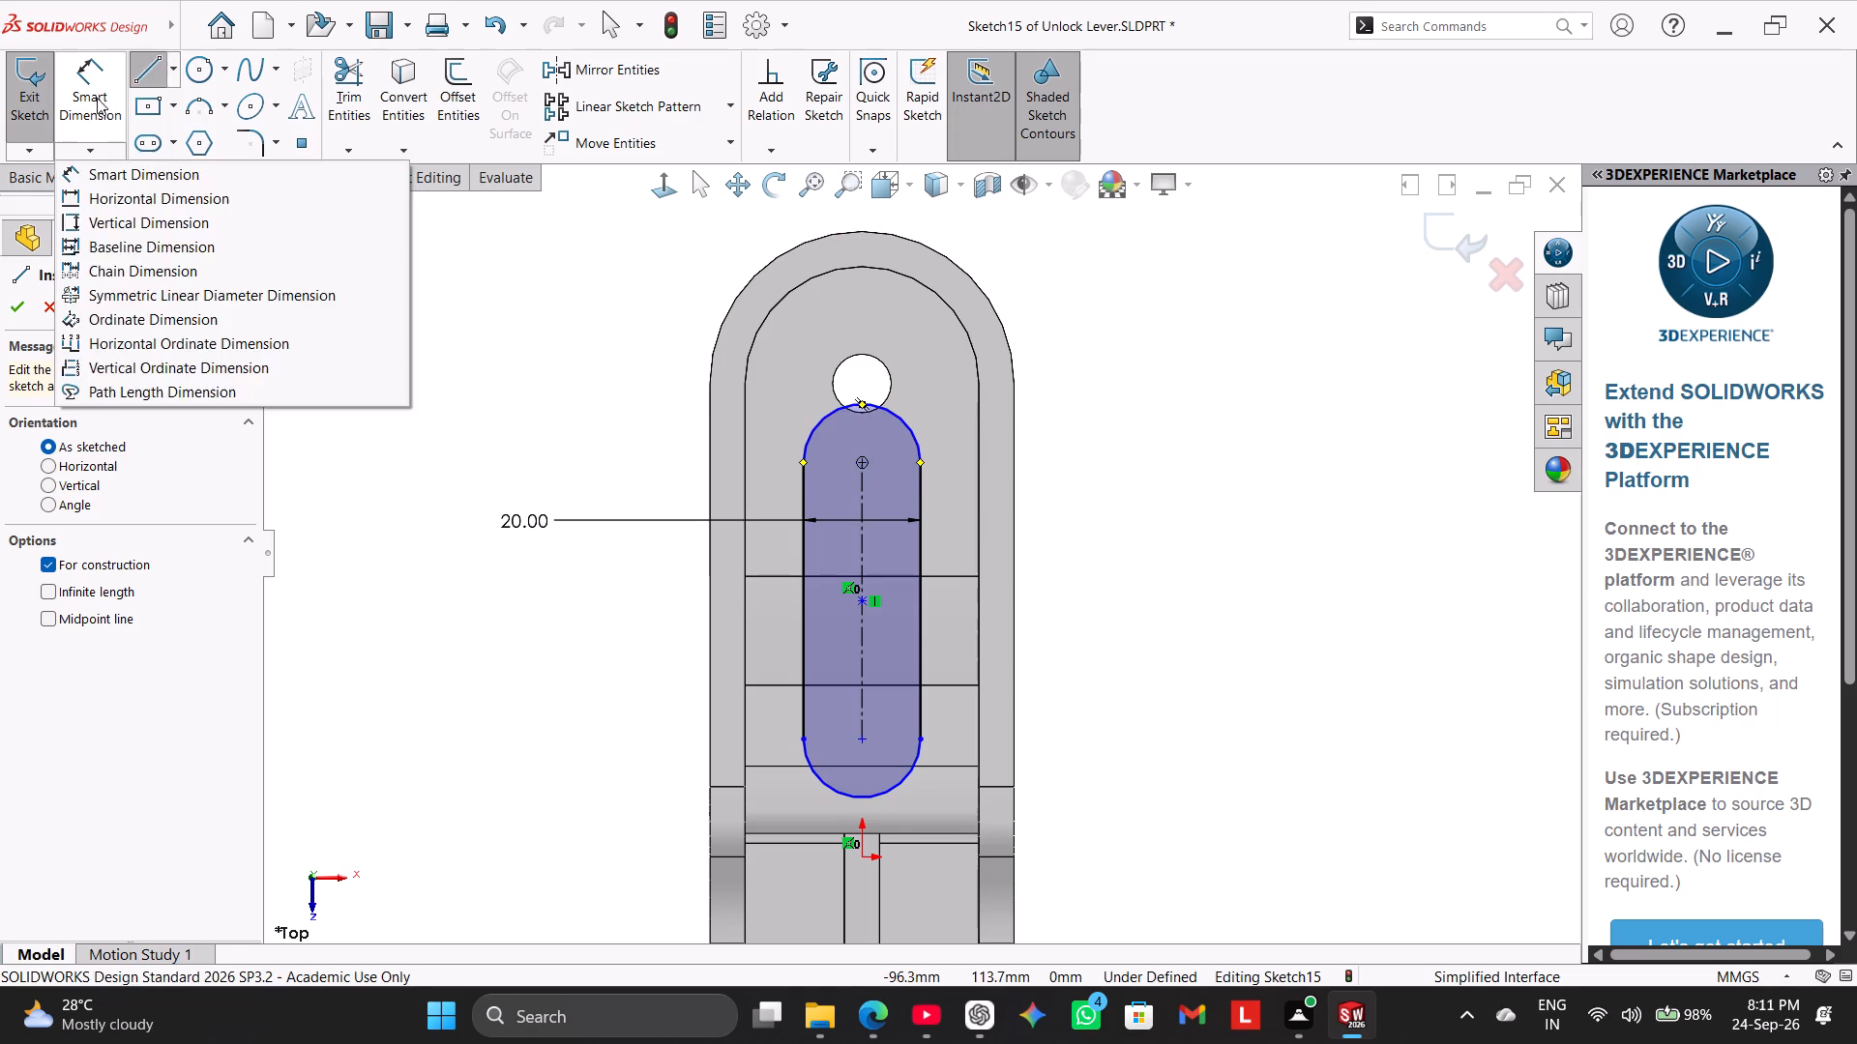
# Dimension the distance from the slot's end nearest the hole to the arm's outer rounded edge to 45 mm.
pyautogui.click(90, 88)
pyautogui.scroll(-4, 801, 360)
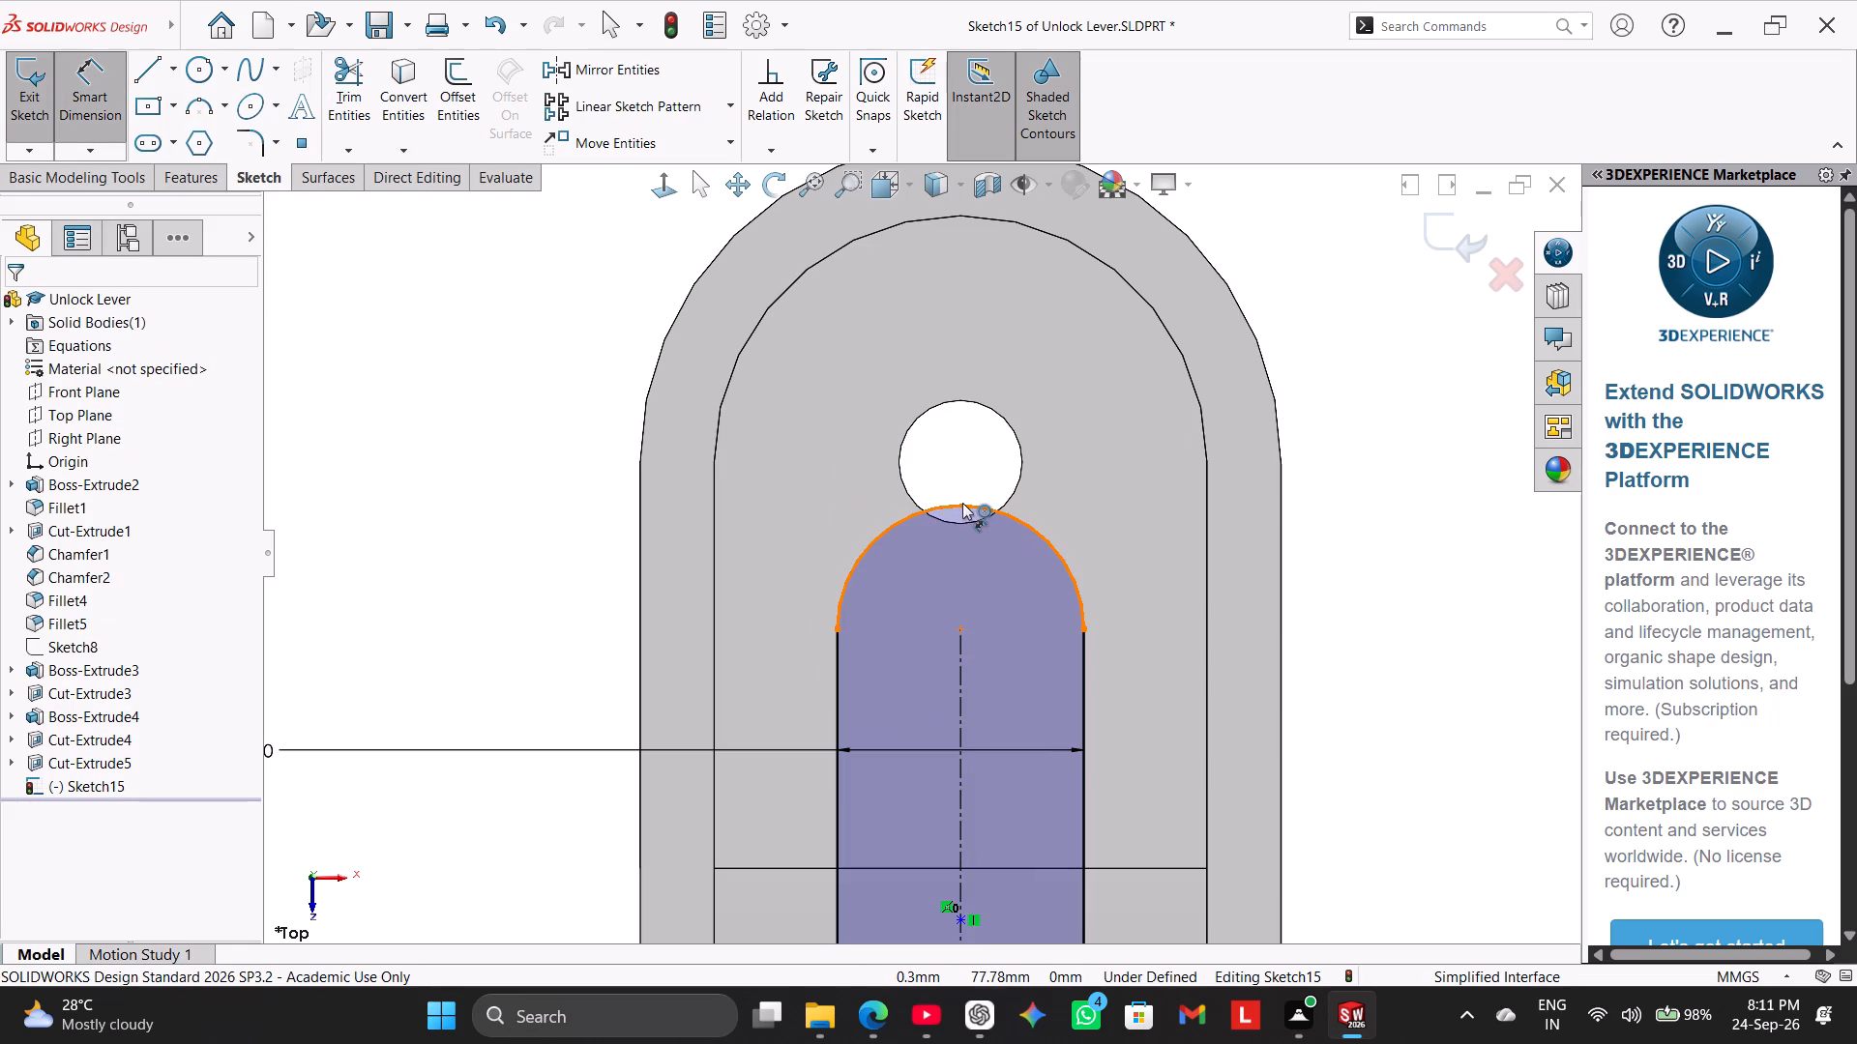
pyautogui.click(963, 507)
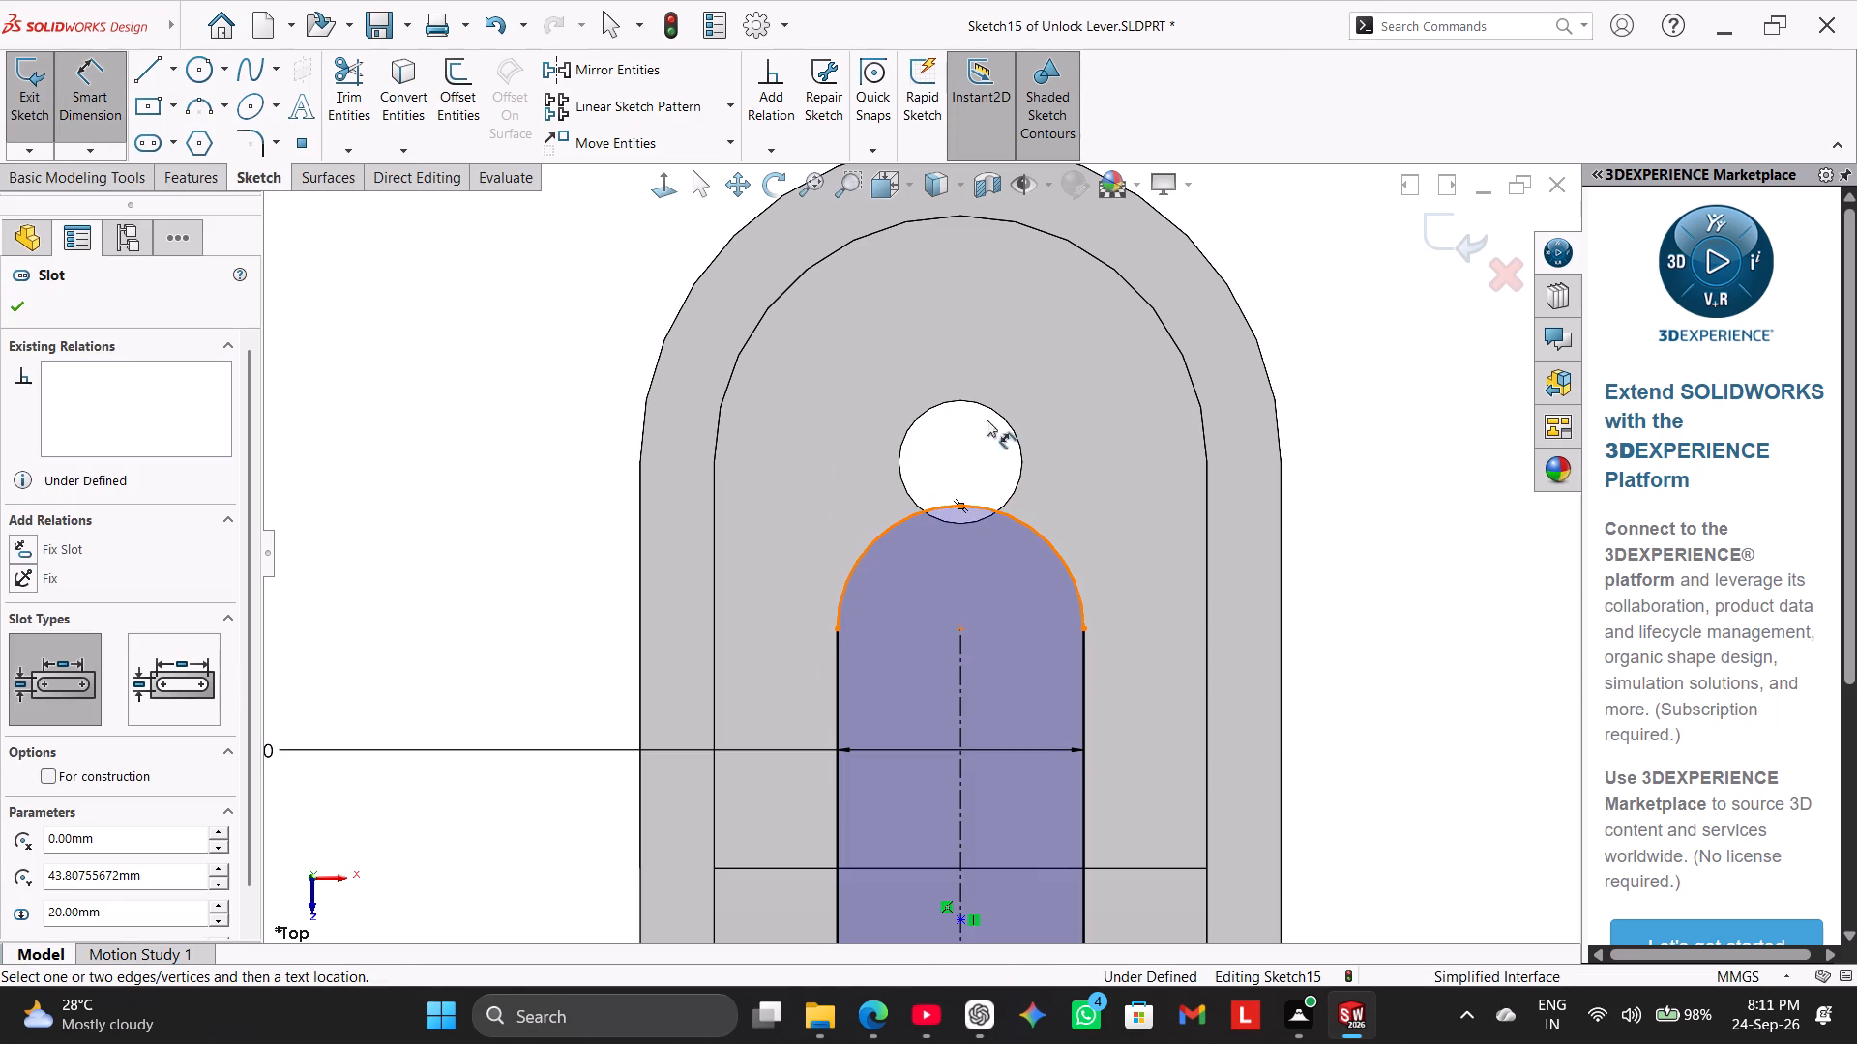
pyautogui.scroll(4, 987, 414)
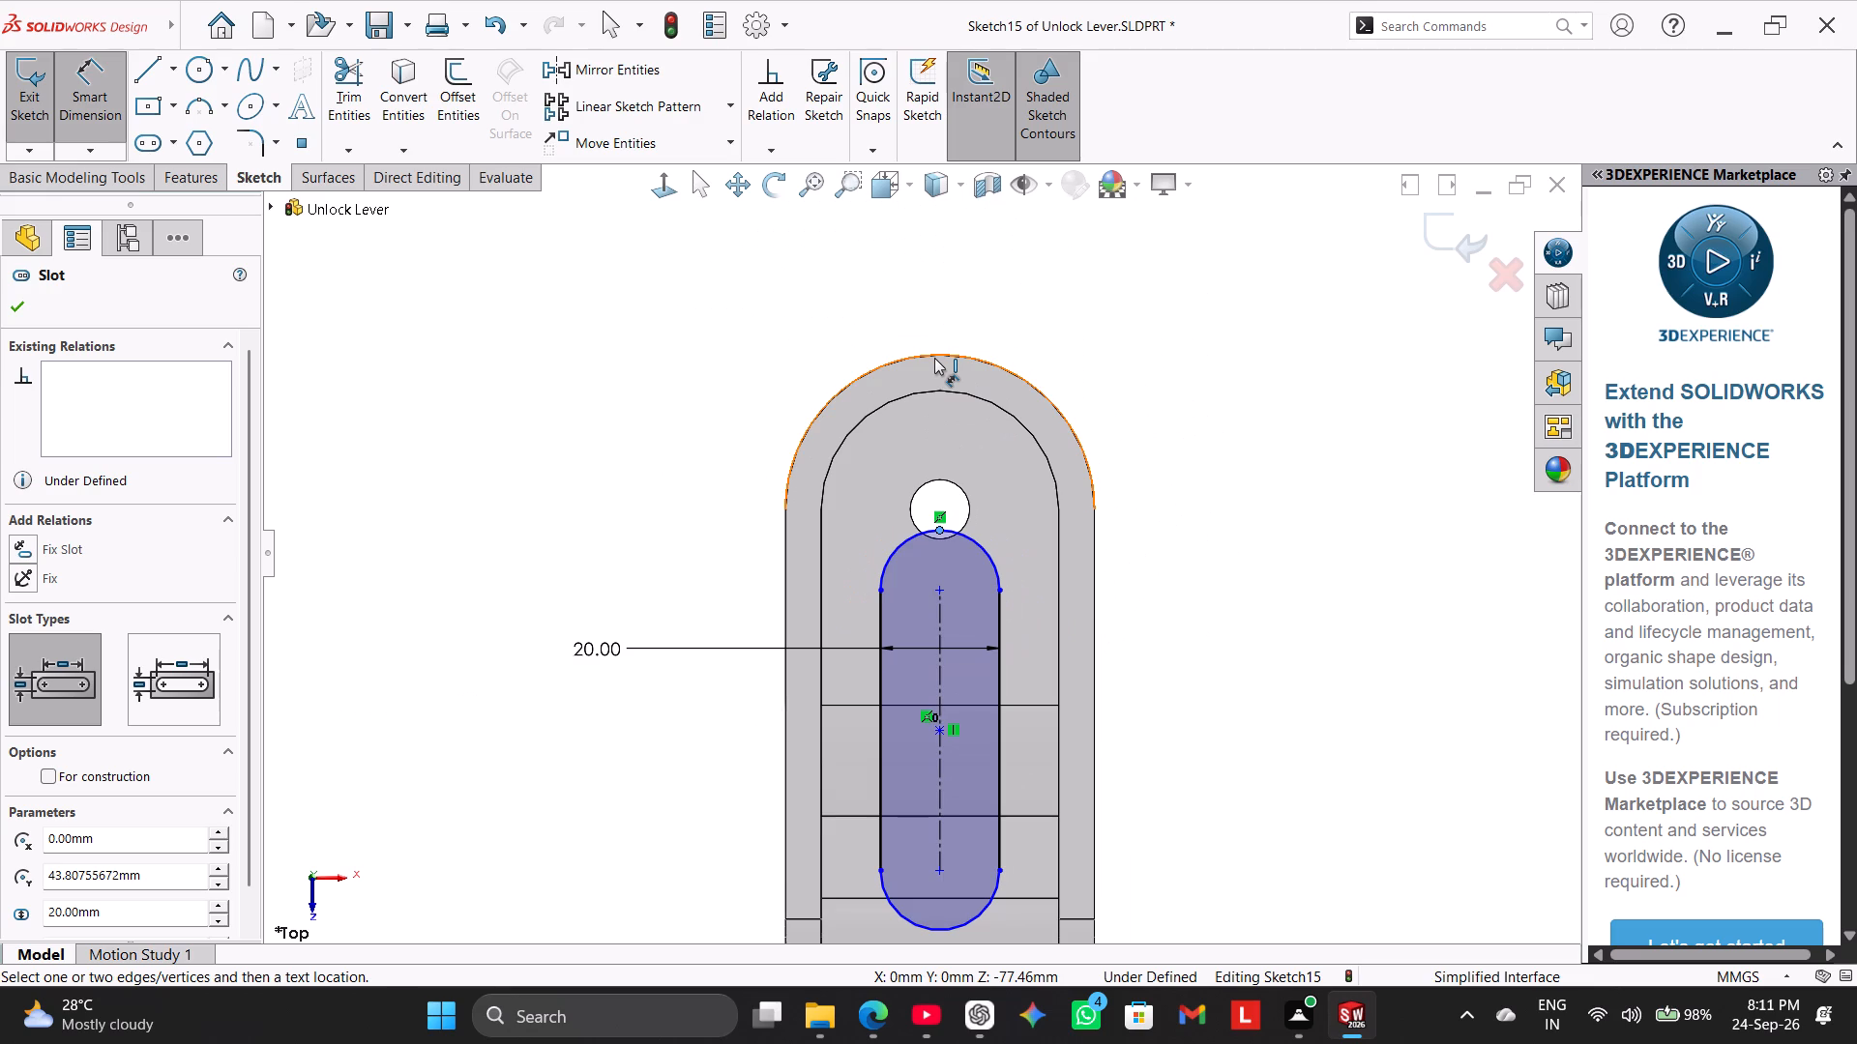
pyautogui.click(942, 354)
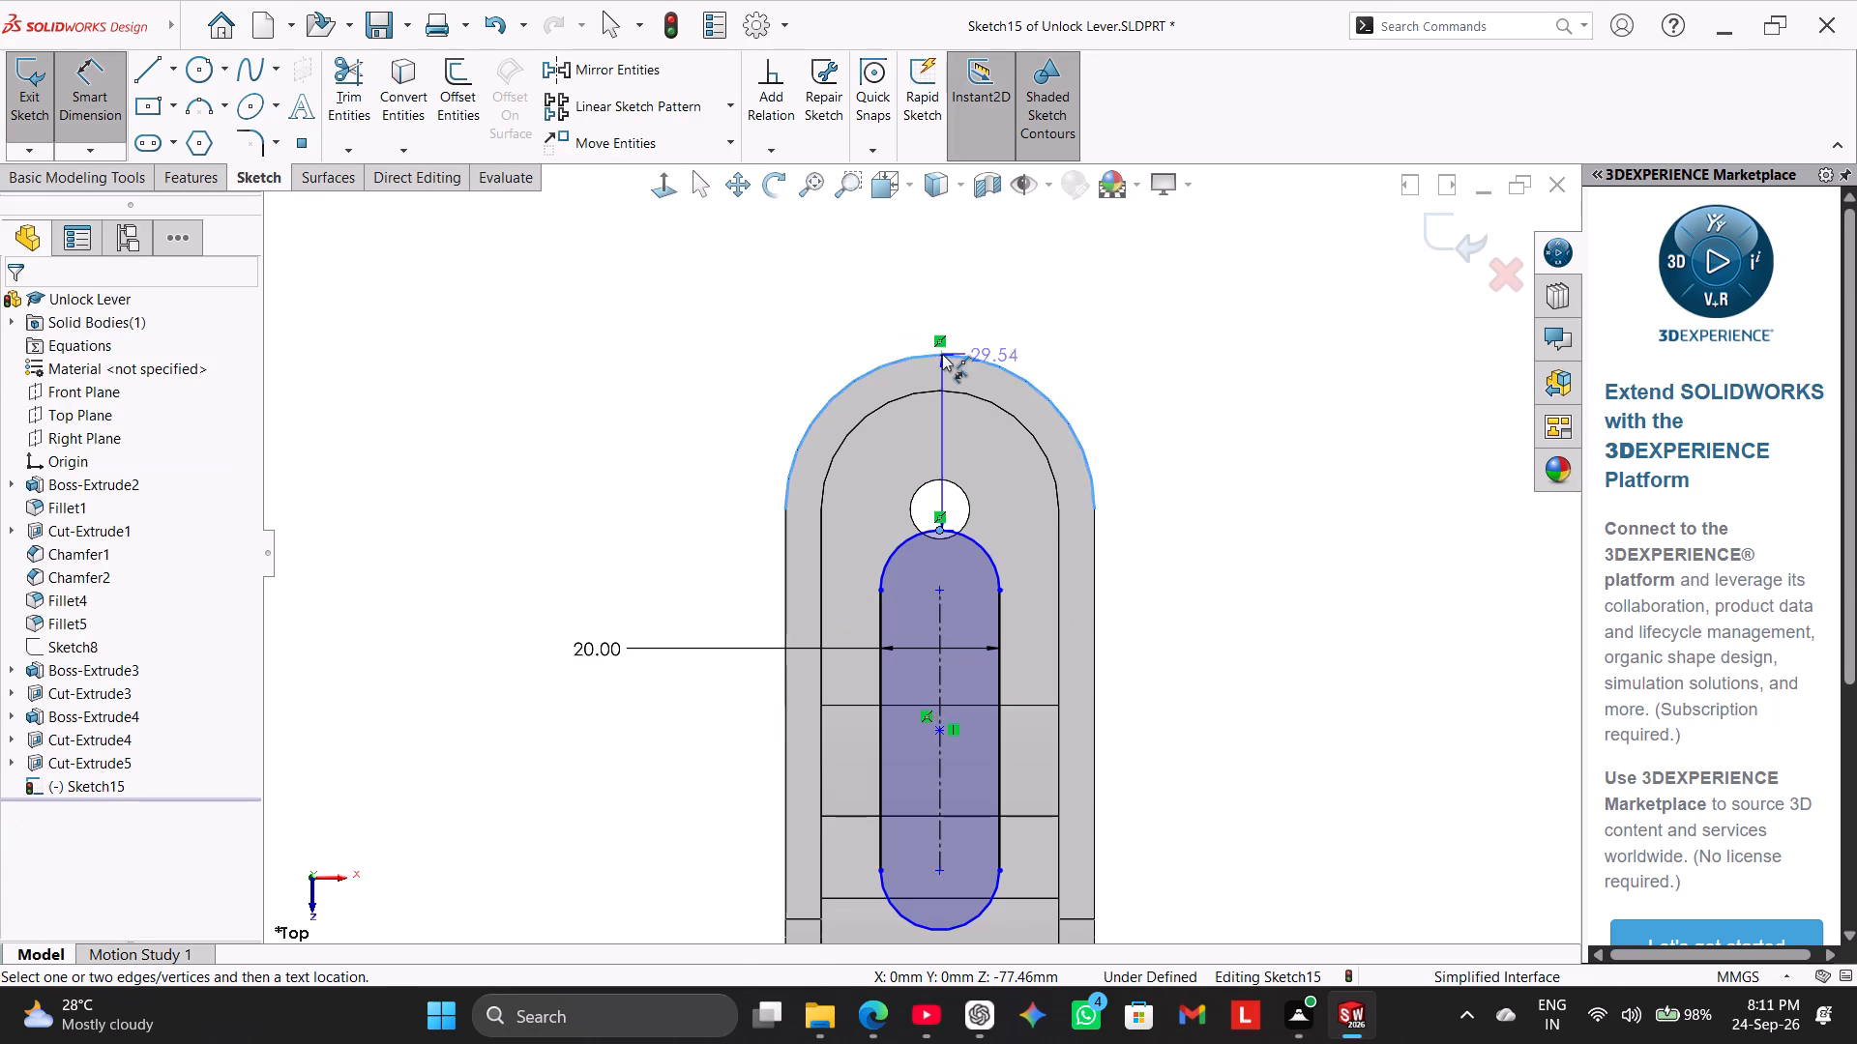
pyautogui.click(1207, 437)
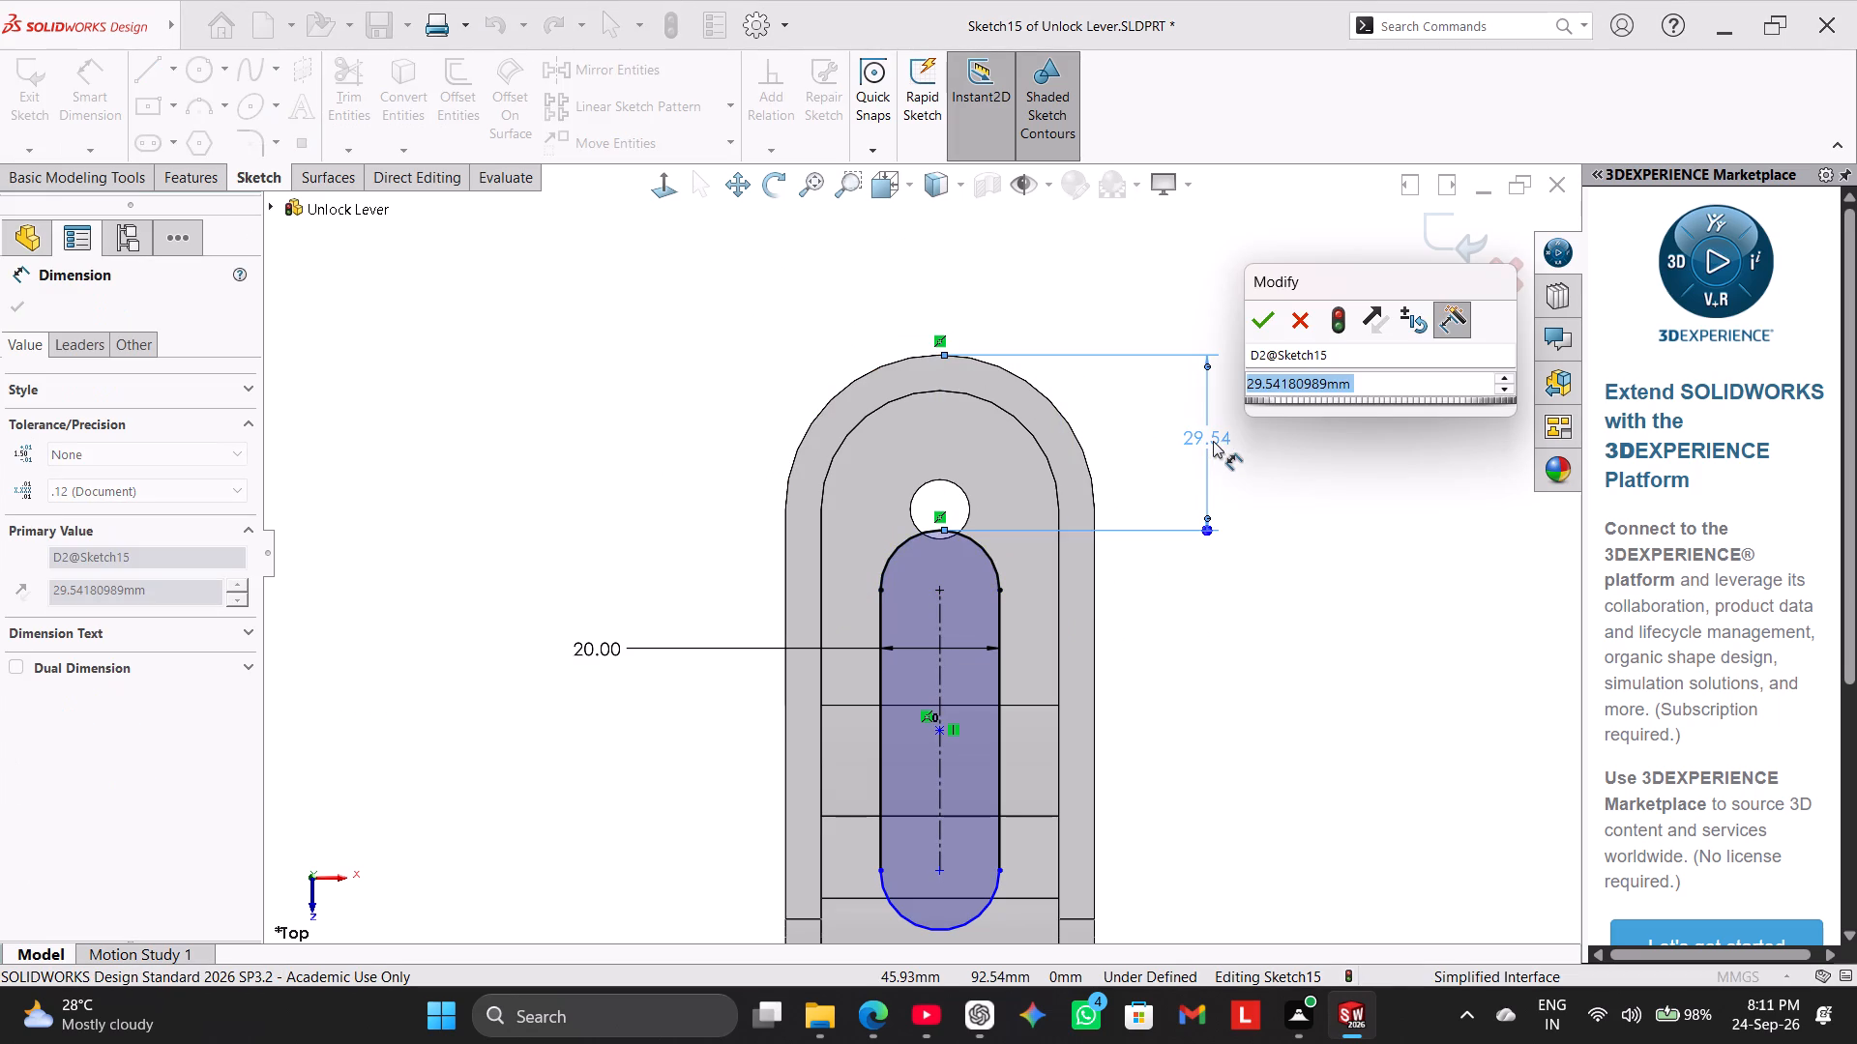
pyautogui.write('45')
pyautogui.press('Return')
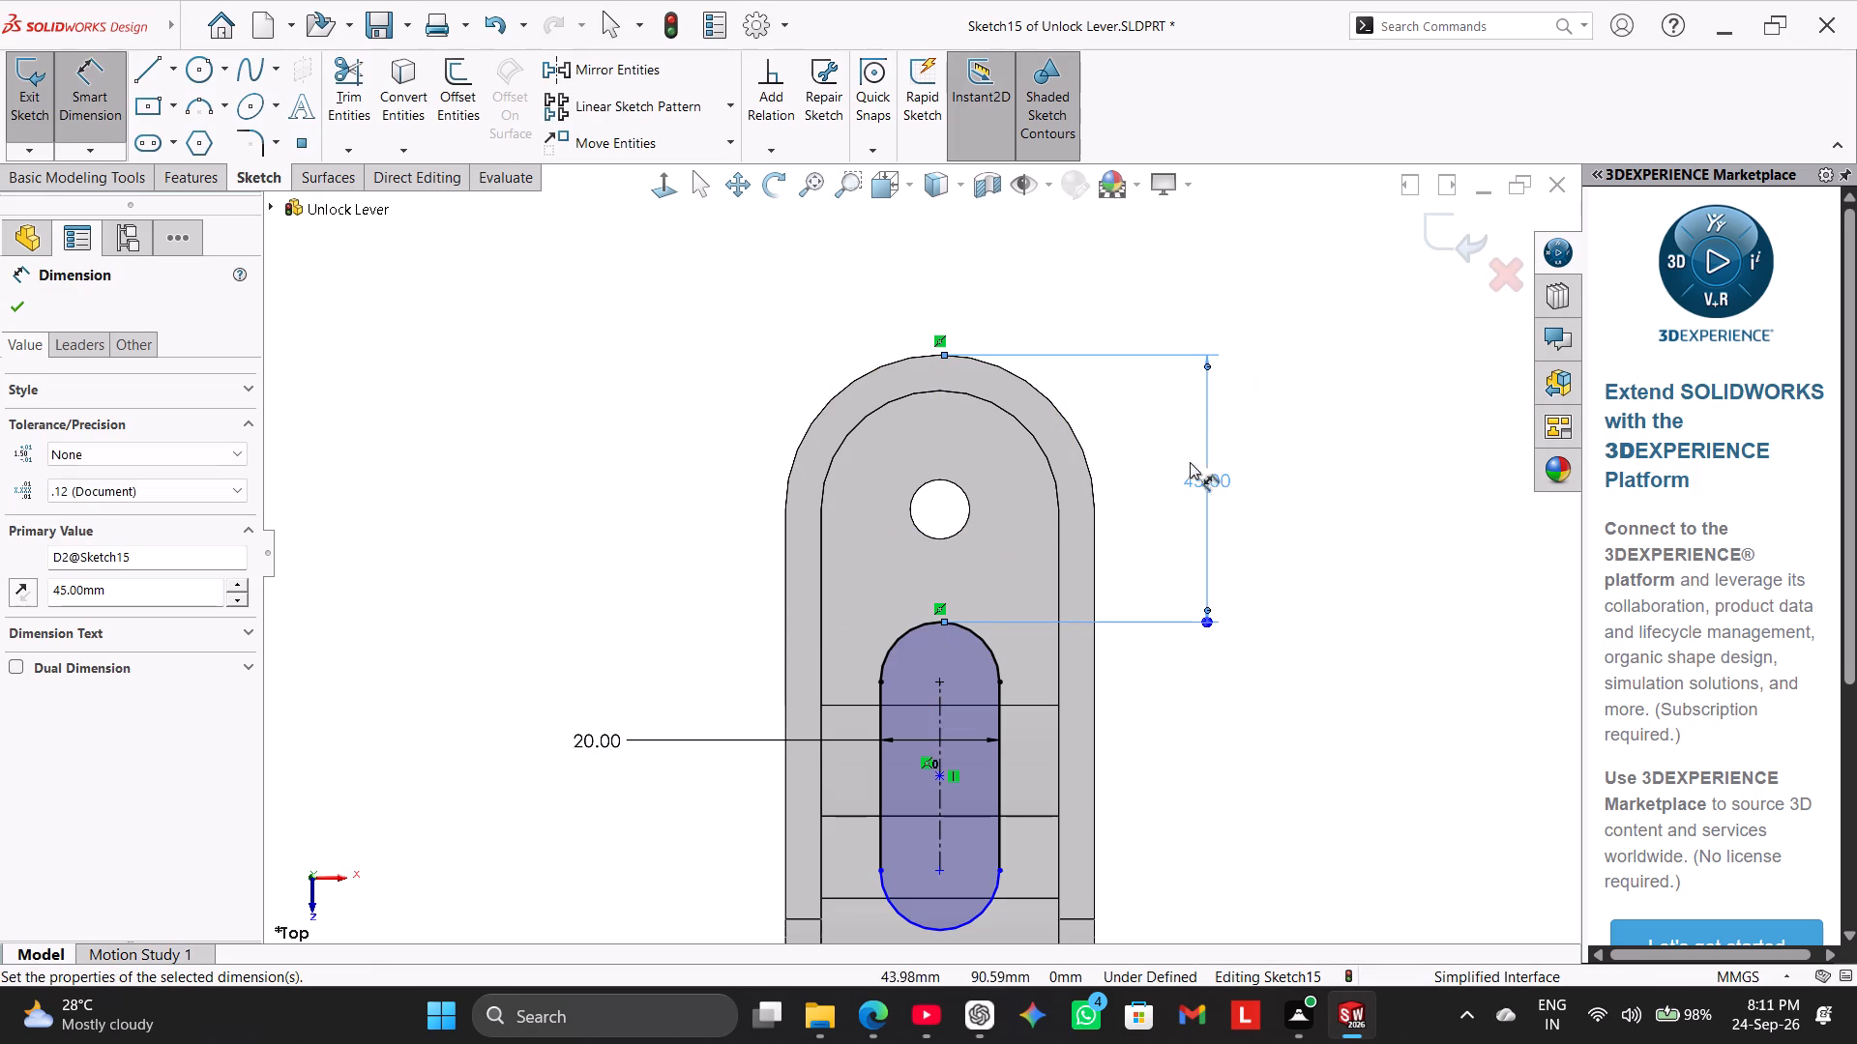
pyautogui.rightClick(531, 523)
pyautogui.click(590, 585)
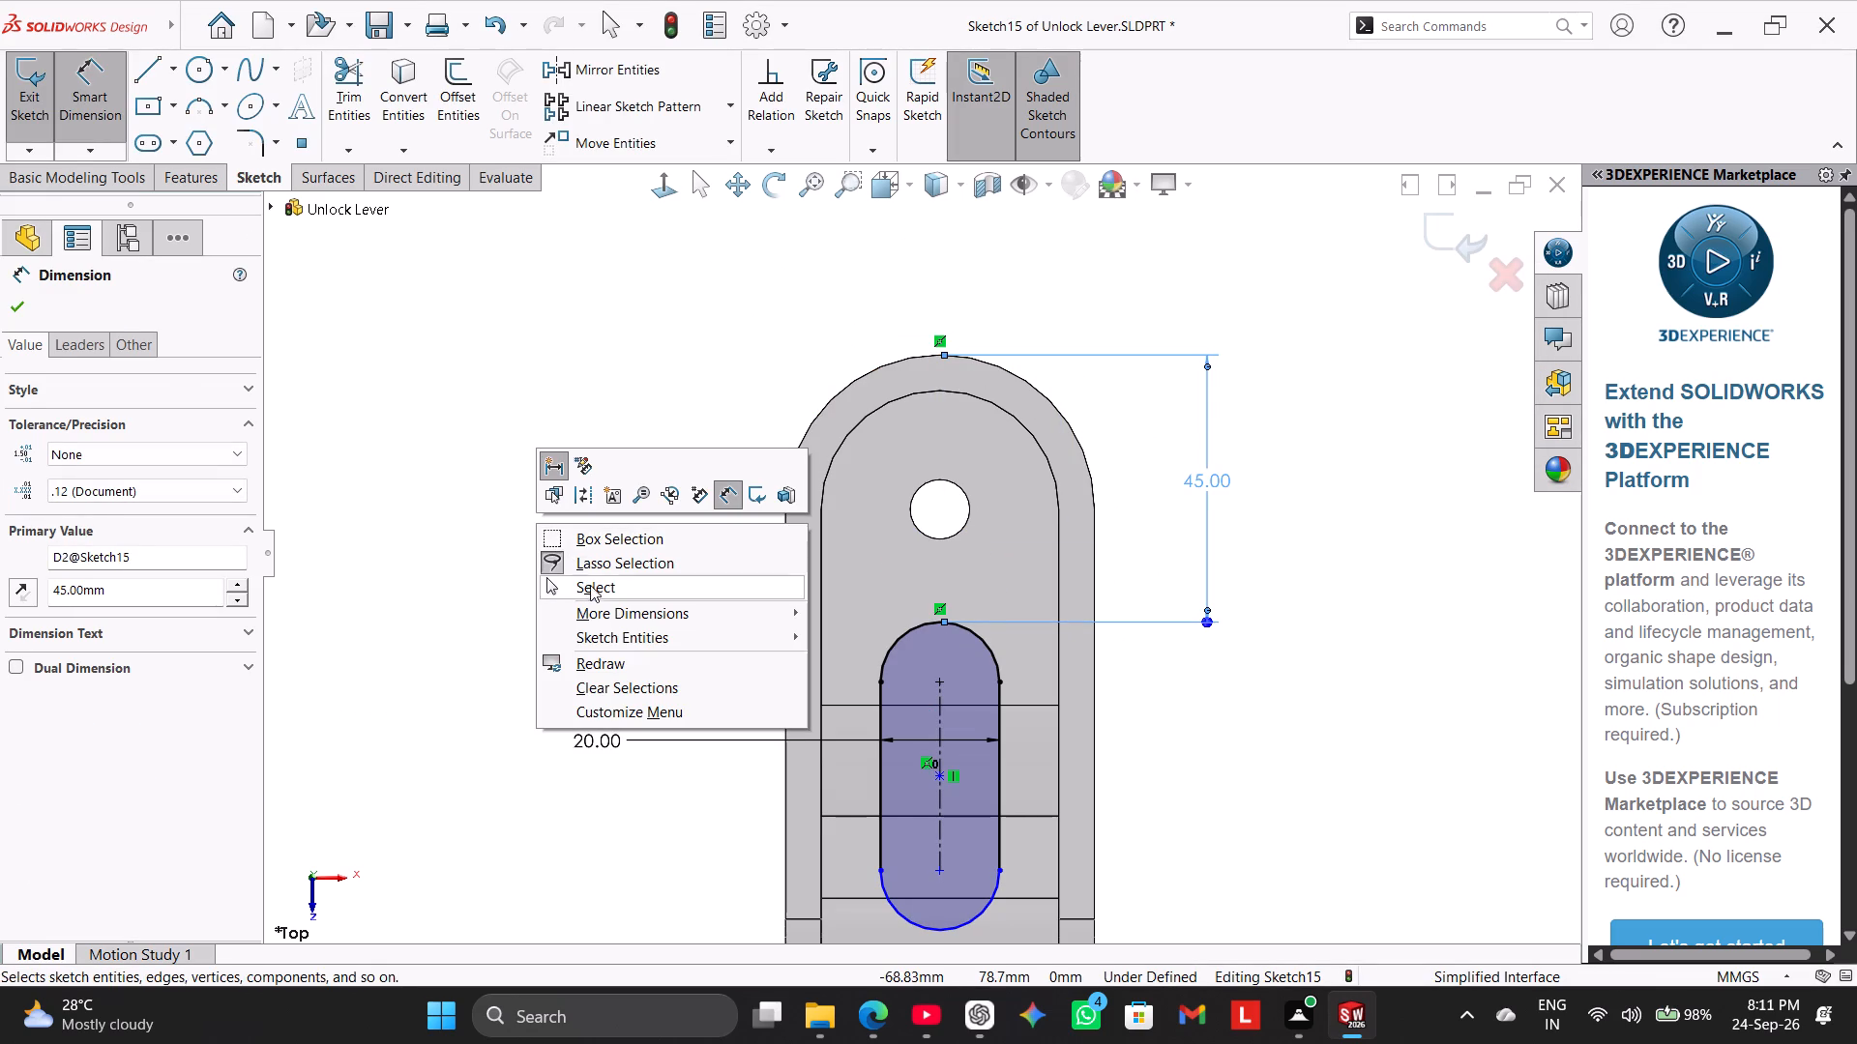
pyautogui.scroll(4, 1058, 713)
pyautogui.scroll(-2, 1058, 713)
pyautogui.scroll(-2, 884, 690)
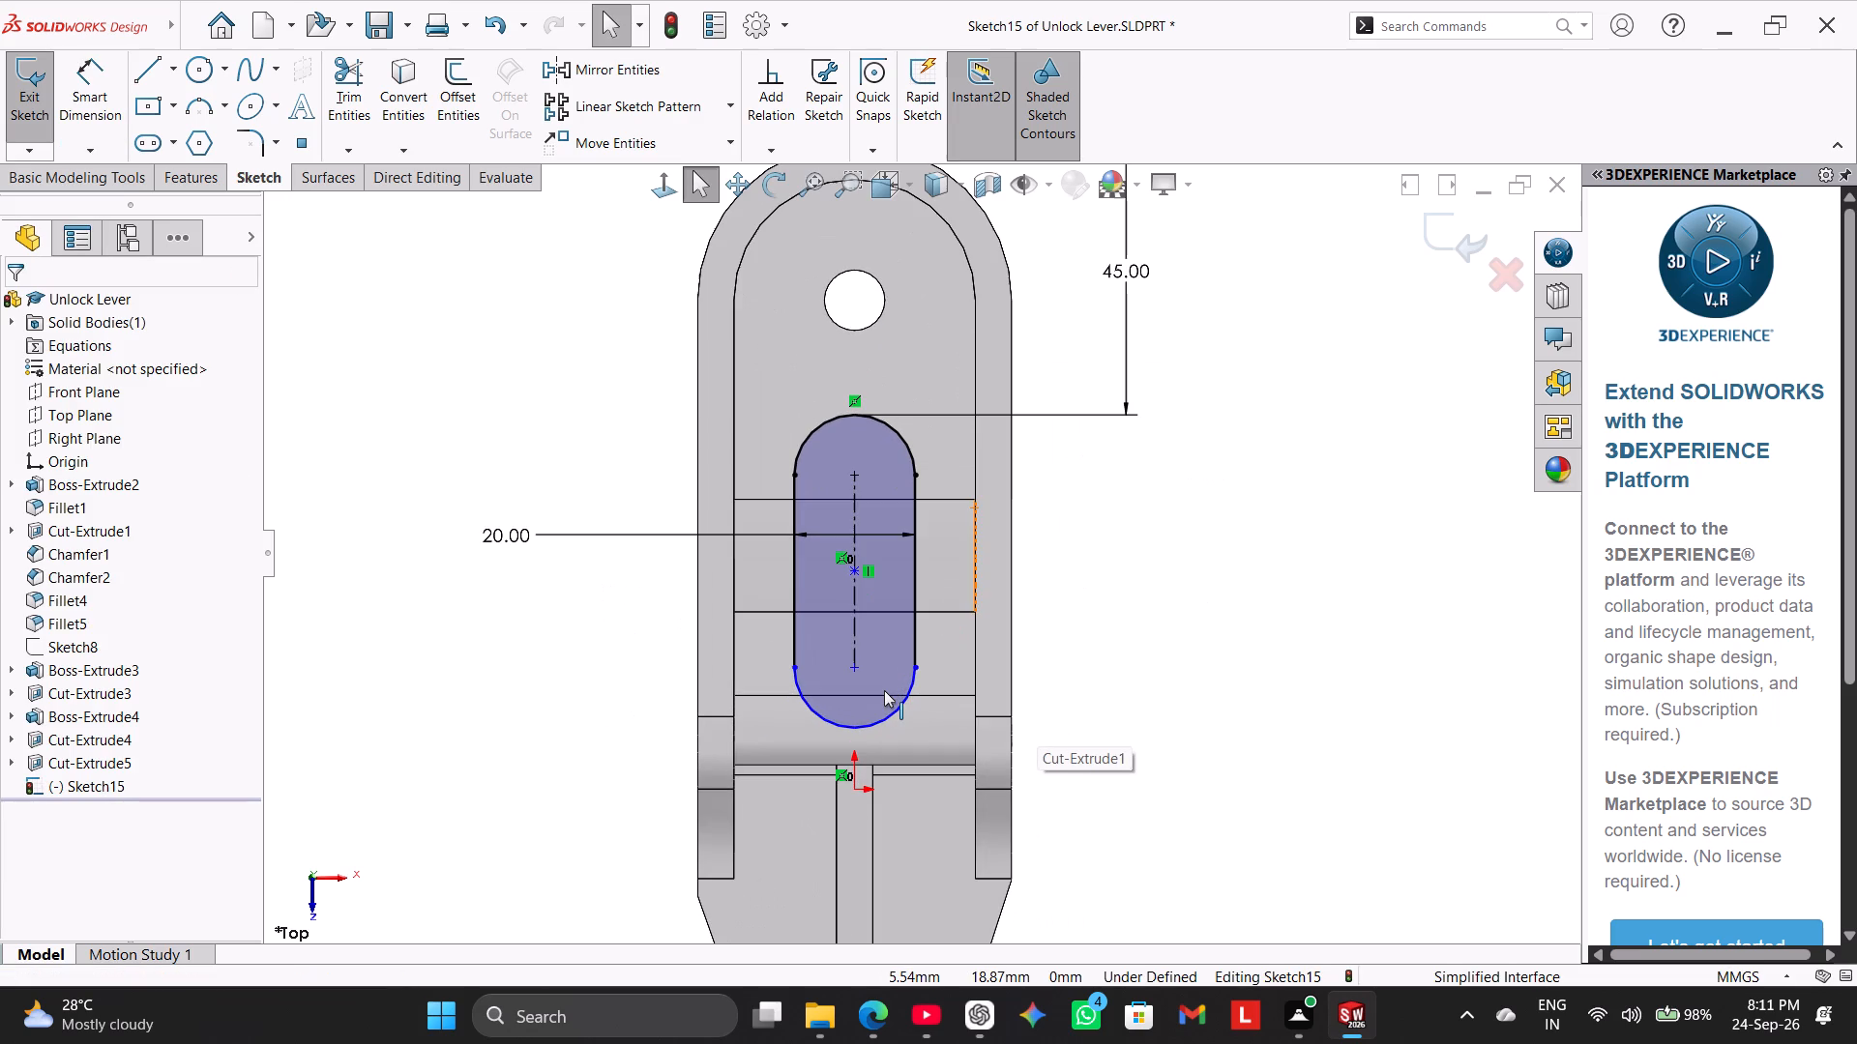
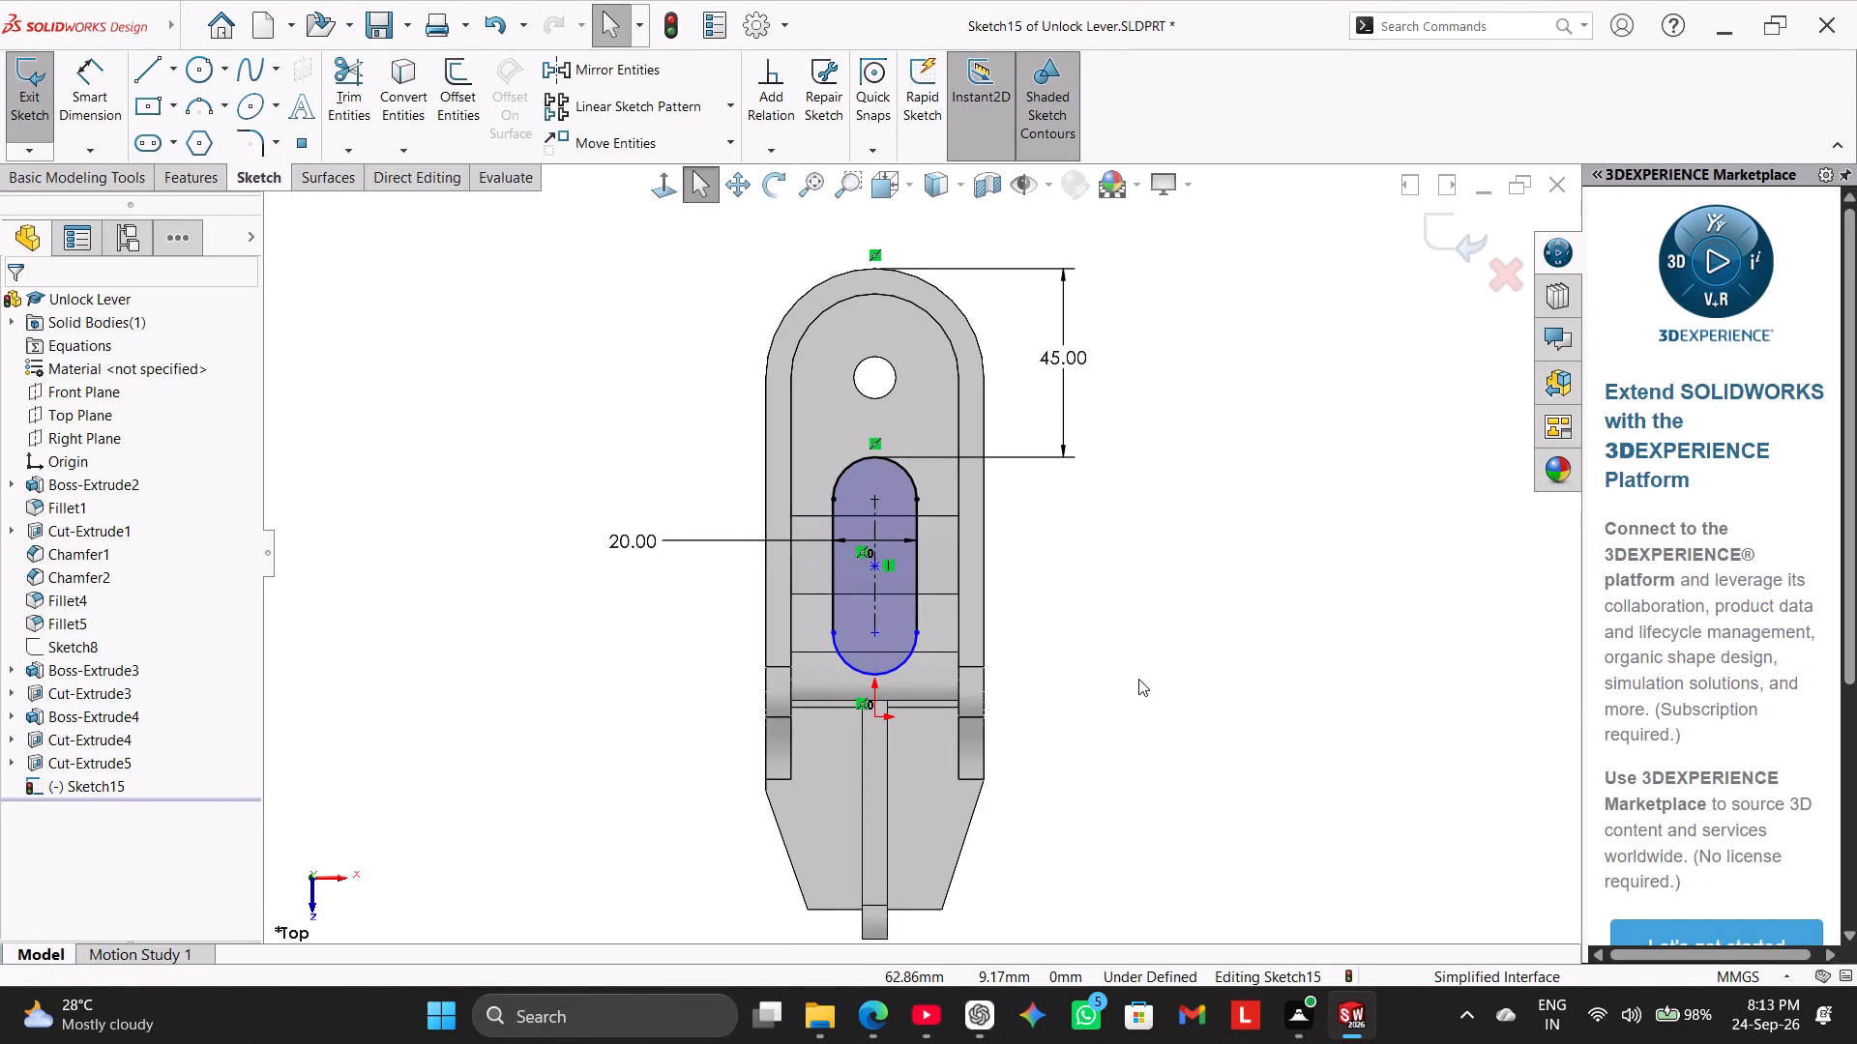
# Examine the slot sketch's placement on the upper arm and near the bend from both faces of the lever.
pyautogui.moveTo(1138, 679); pyautogui.dragTo(814, 781, button='middle')
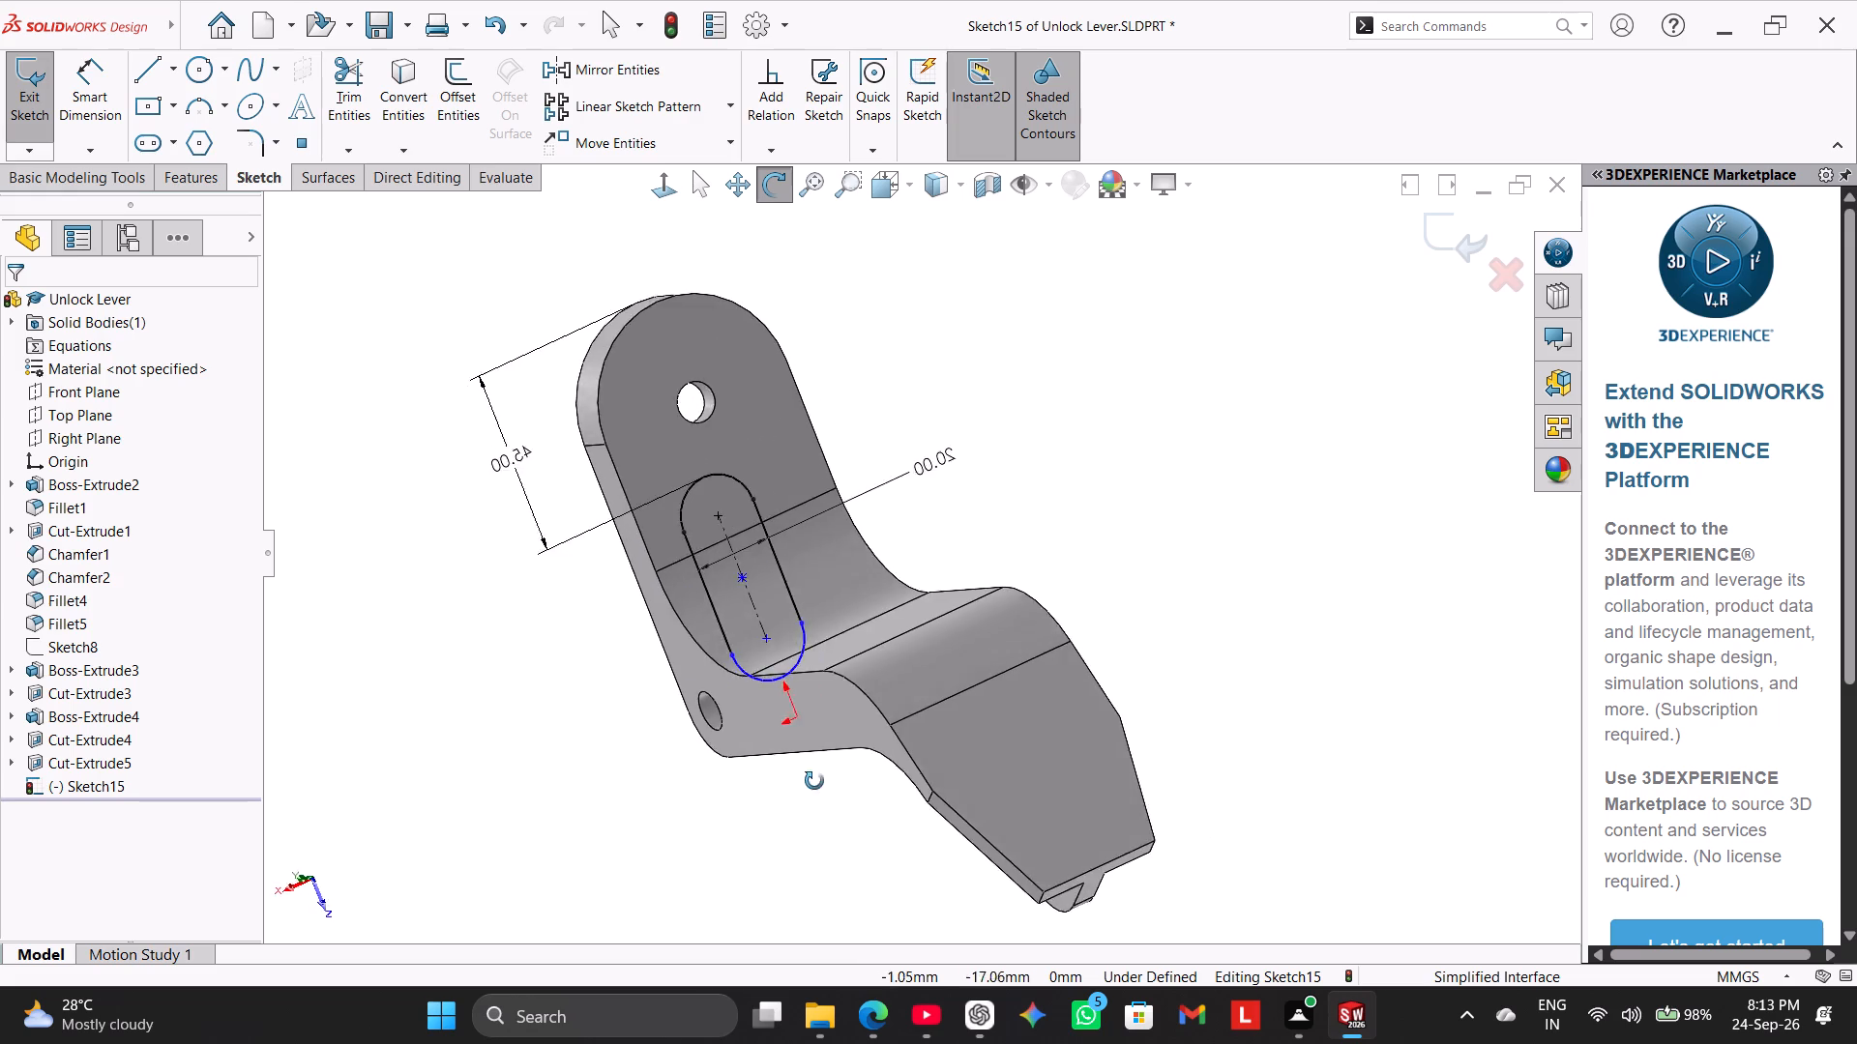
pyautogui.moveTo(814, 781); pyautogui.dragTo(764, 774, button='middle')
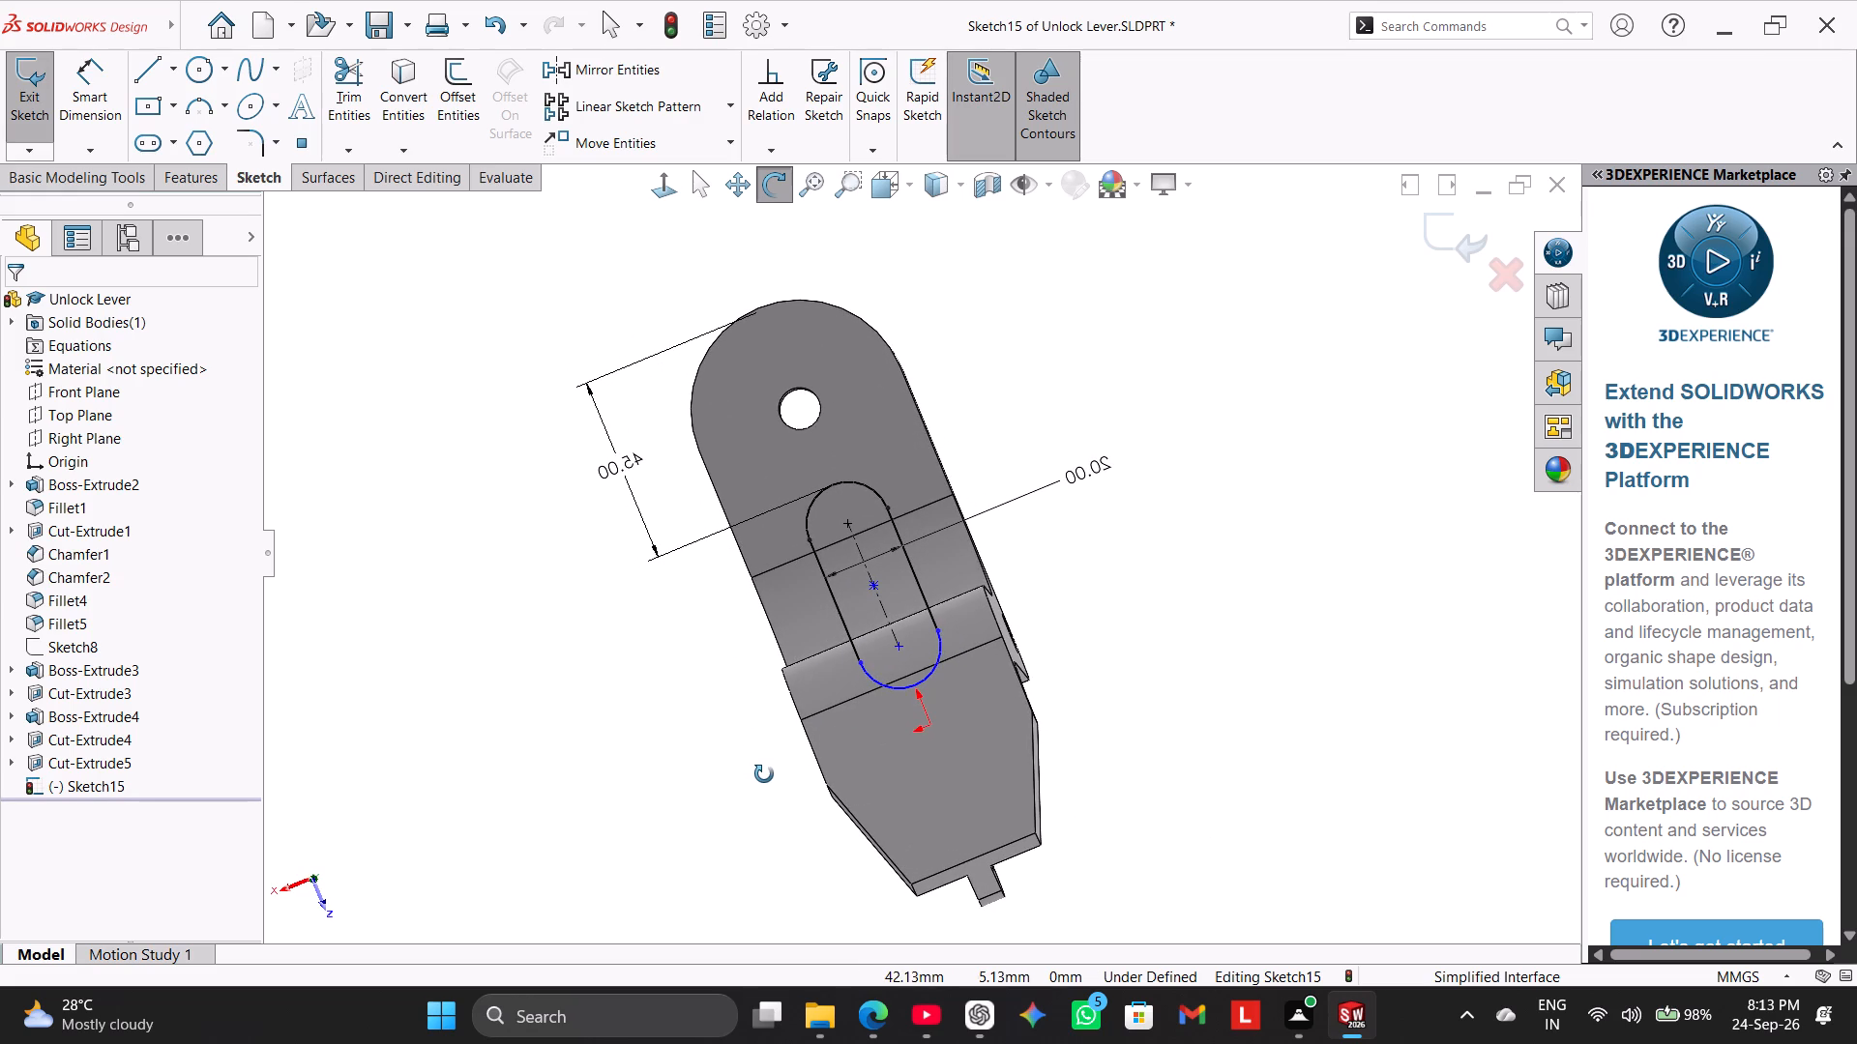
pyautogui.moveTo(764, 774); pyautogui.dragTo(778, 774, button='middle')
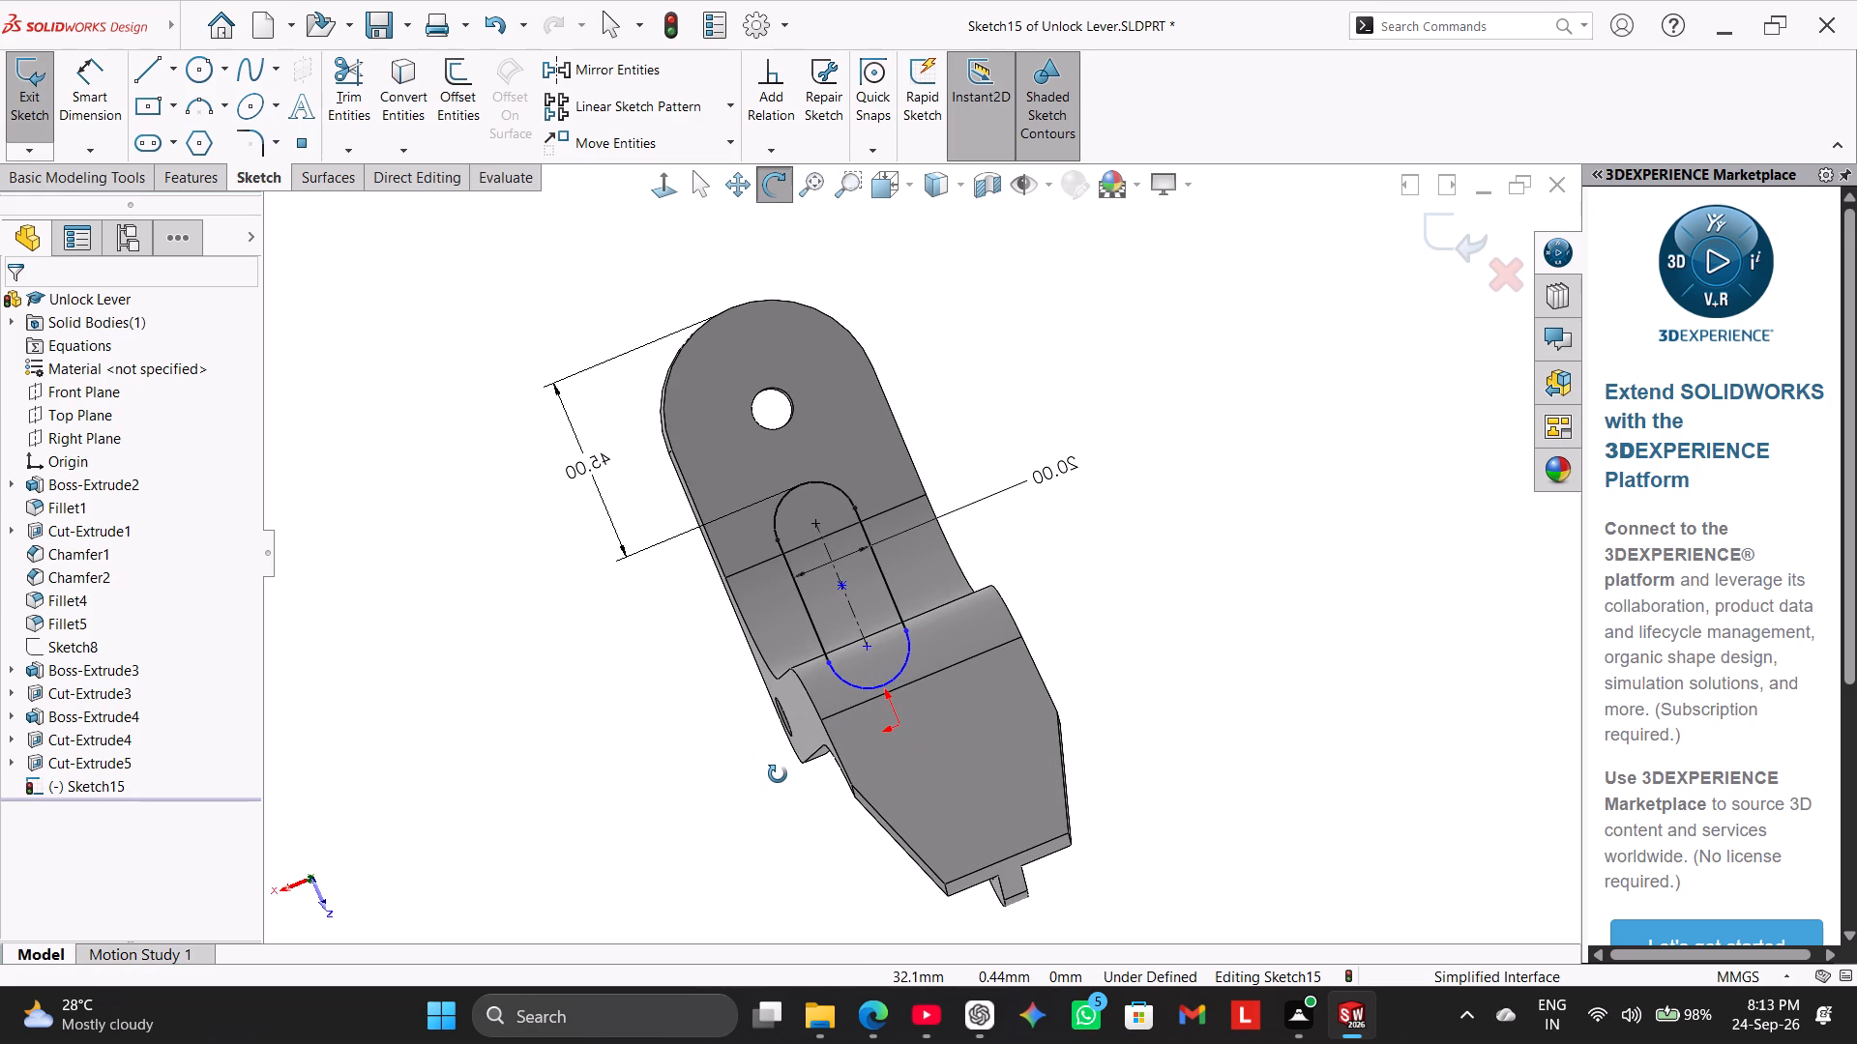
pyautogui.moveTo(778, 774); pyautogui.dragTo(762, 784, button='middle')
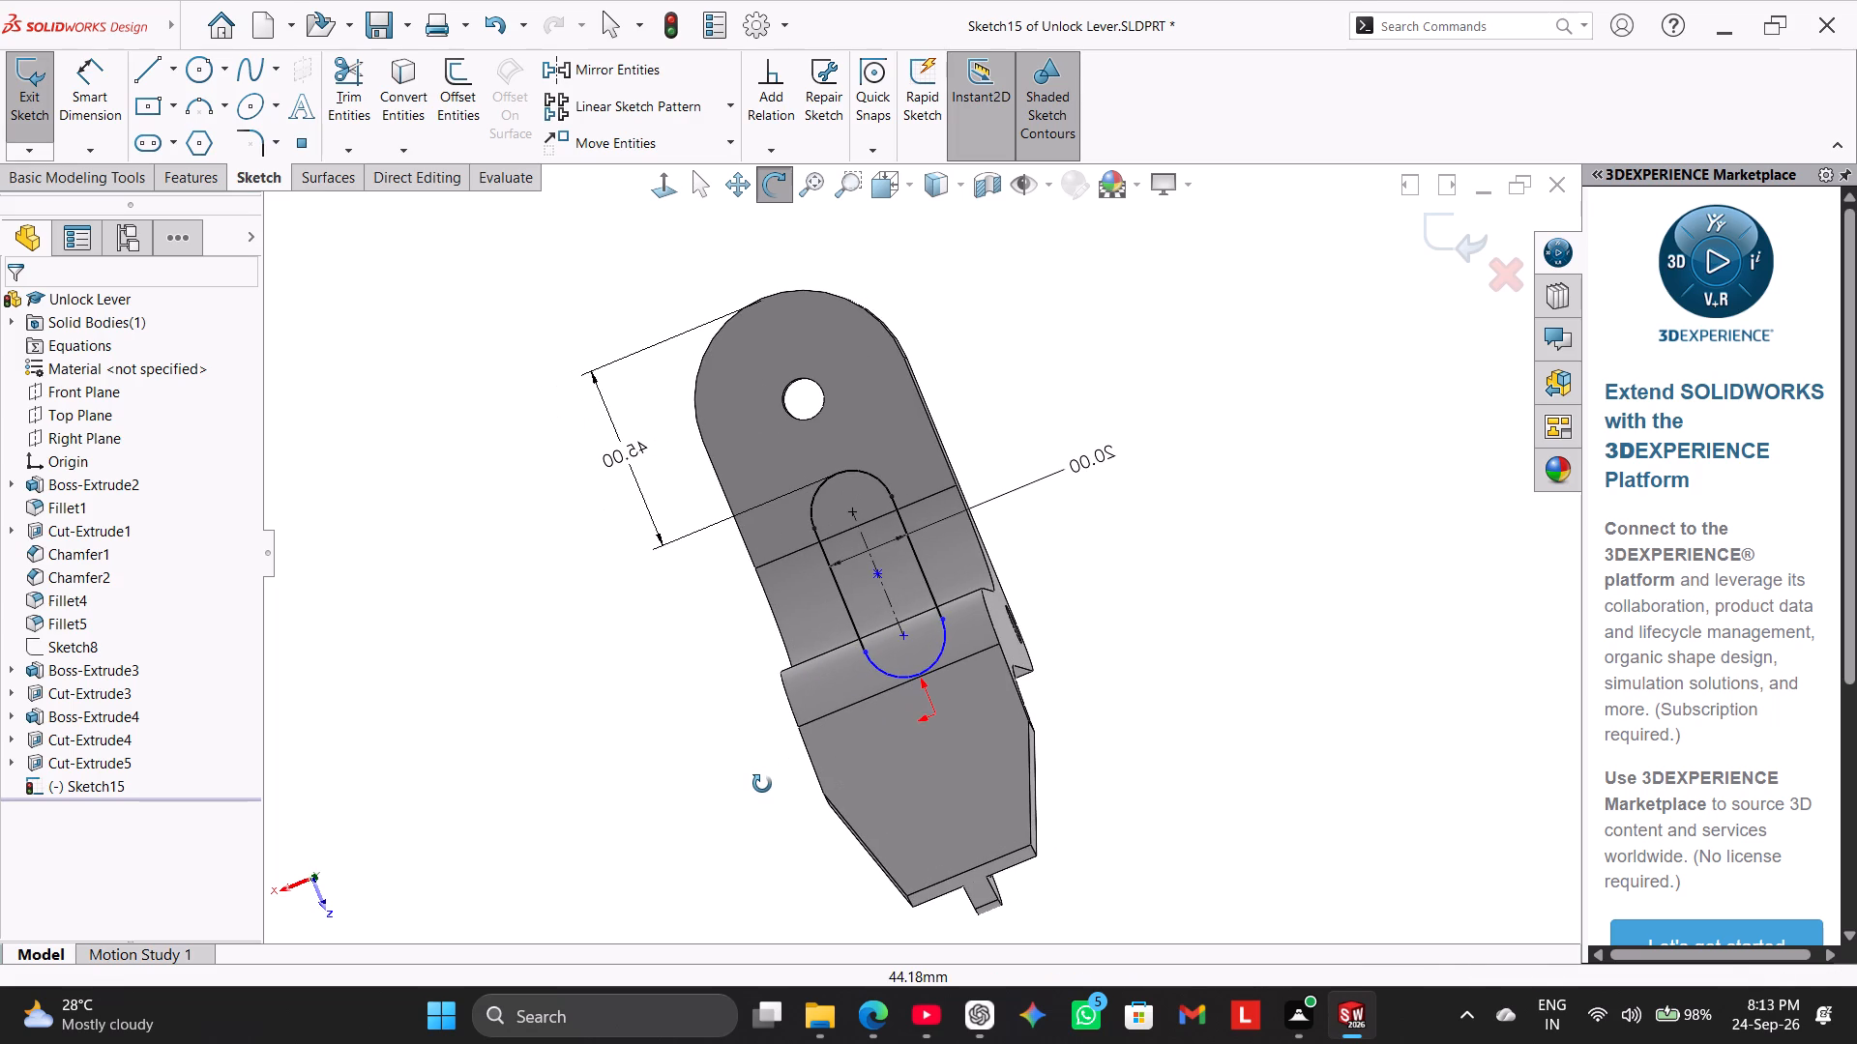
pyautogui.moveTo(762, 784); pyautogui.dragTo(794, 784, button='middle')
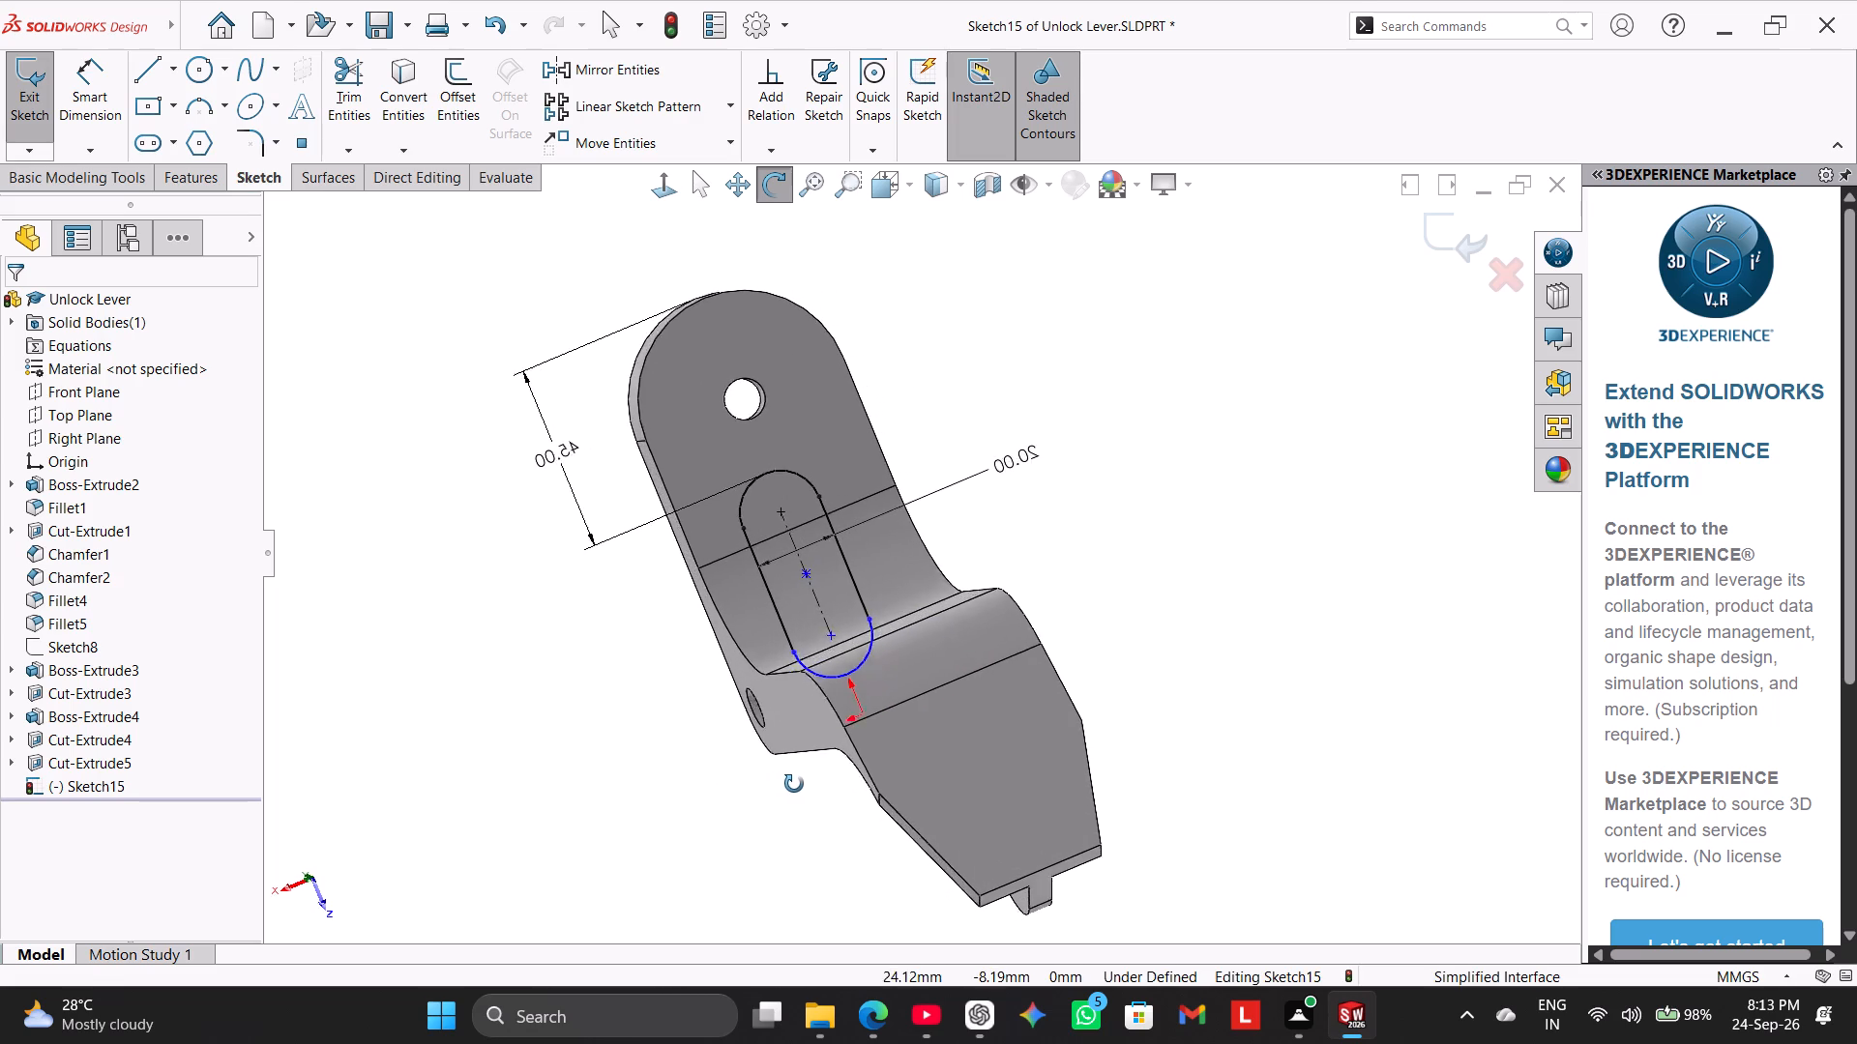
pyautogui.moveTo(794, 784); pyautogui.dragTo(1099, 614, button='middle')
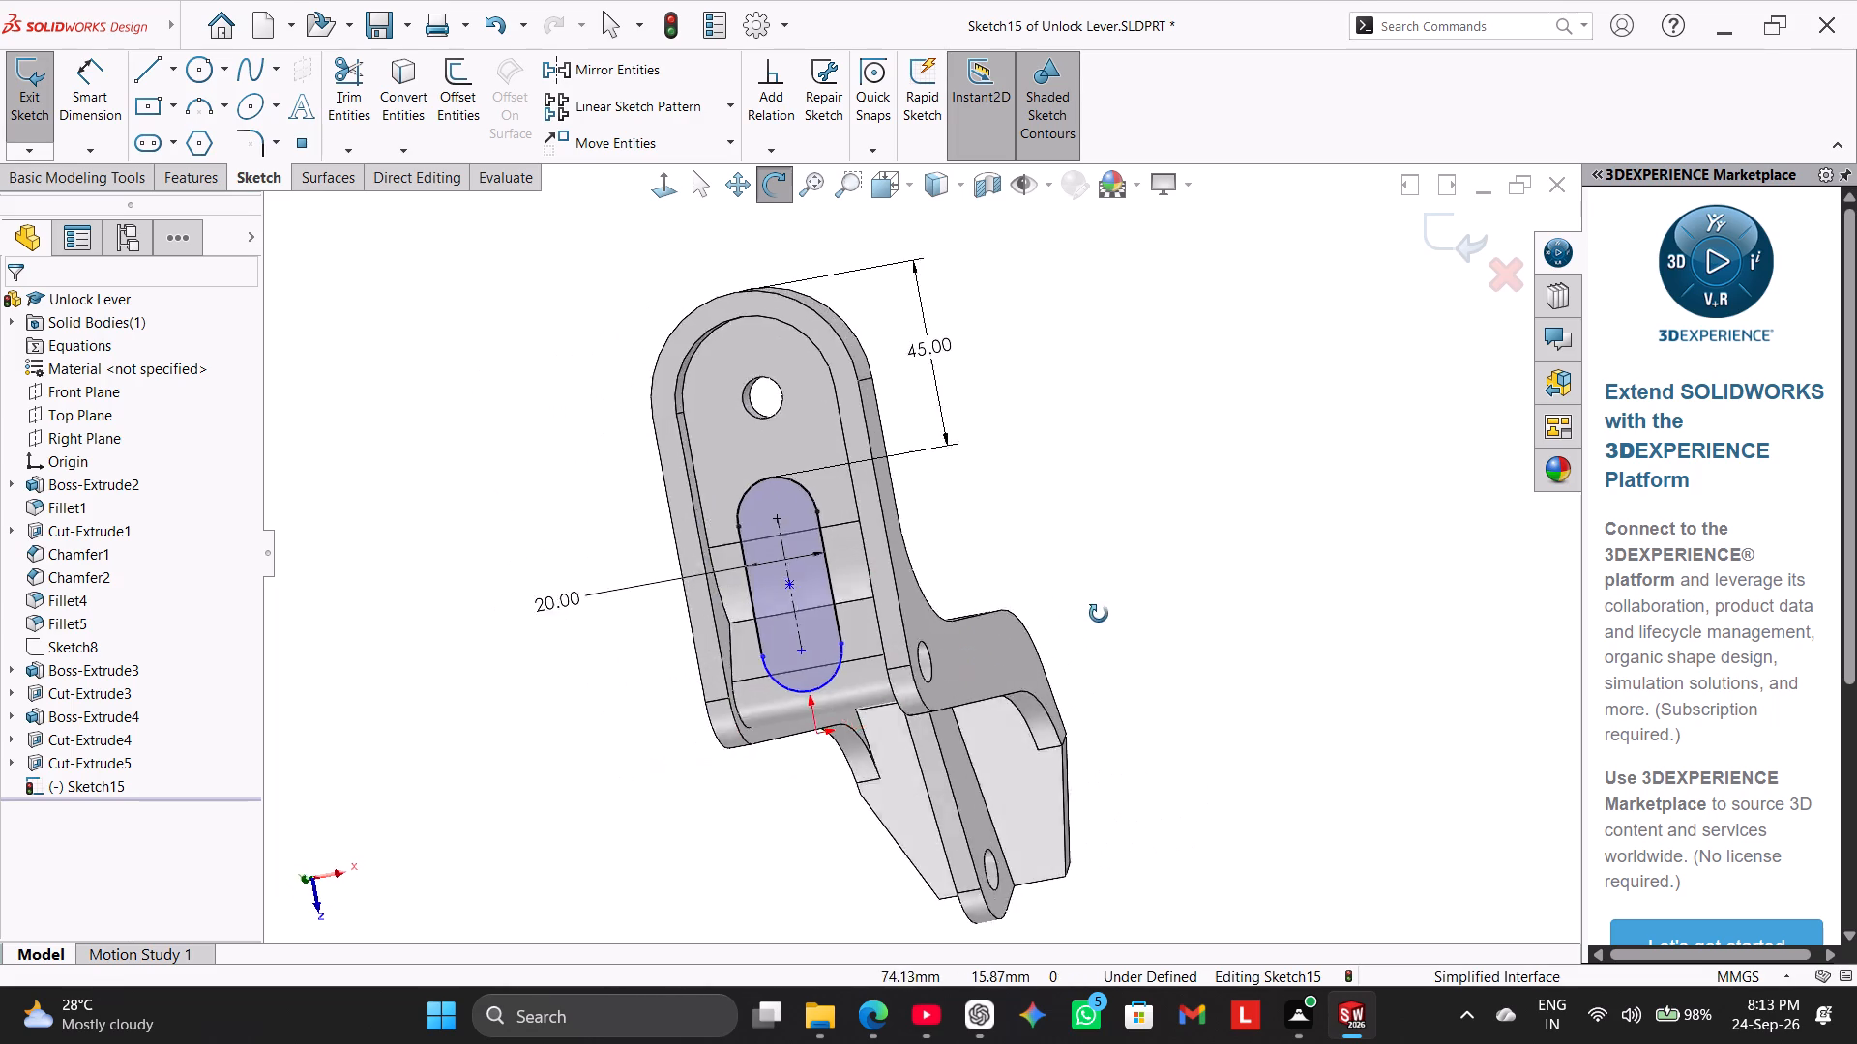
pyautogui.moveTo(1099, 614); pyautogui.dragTo(1124, 609, button='middle')
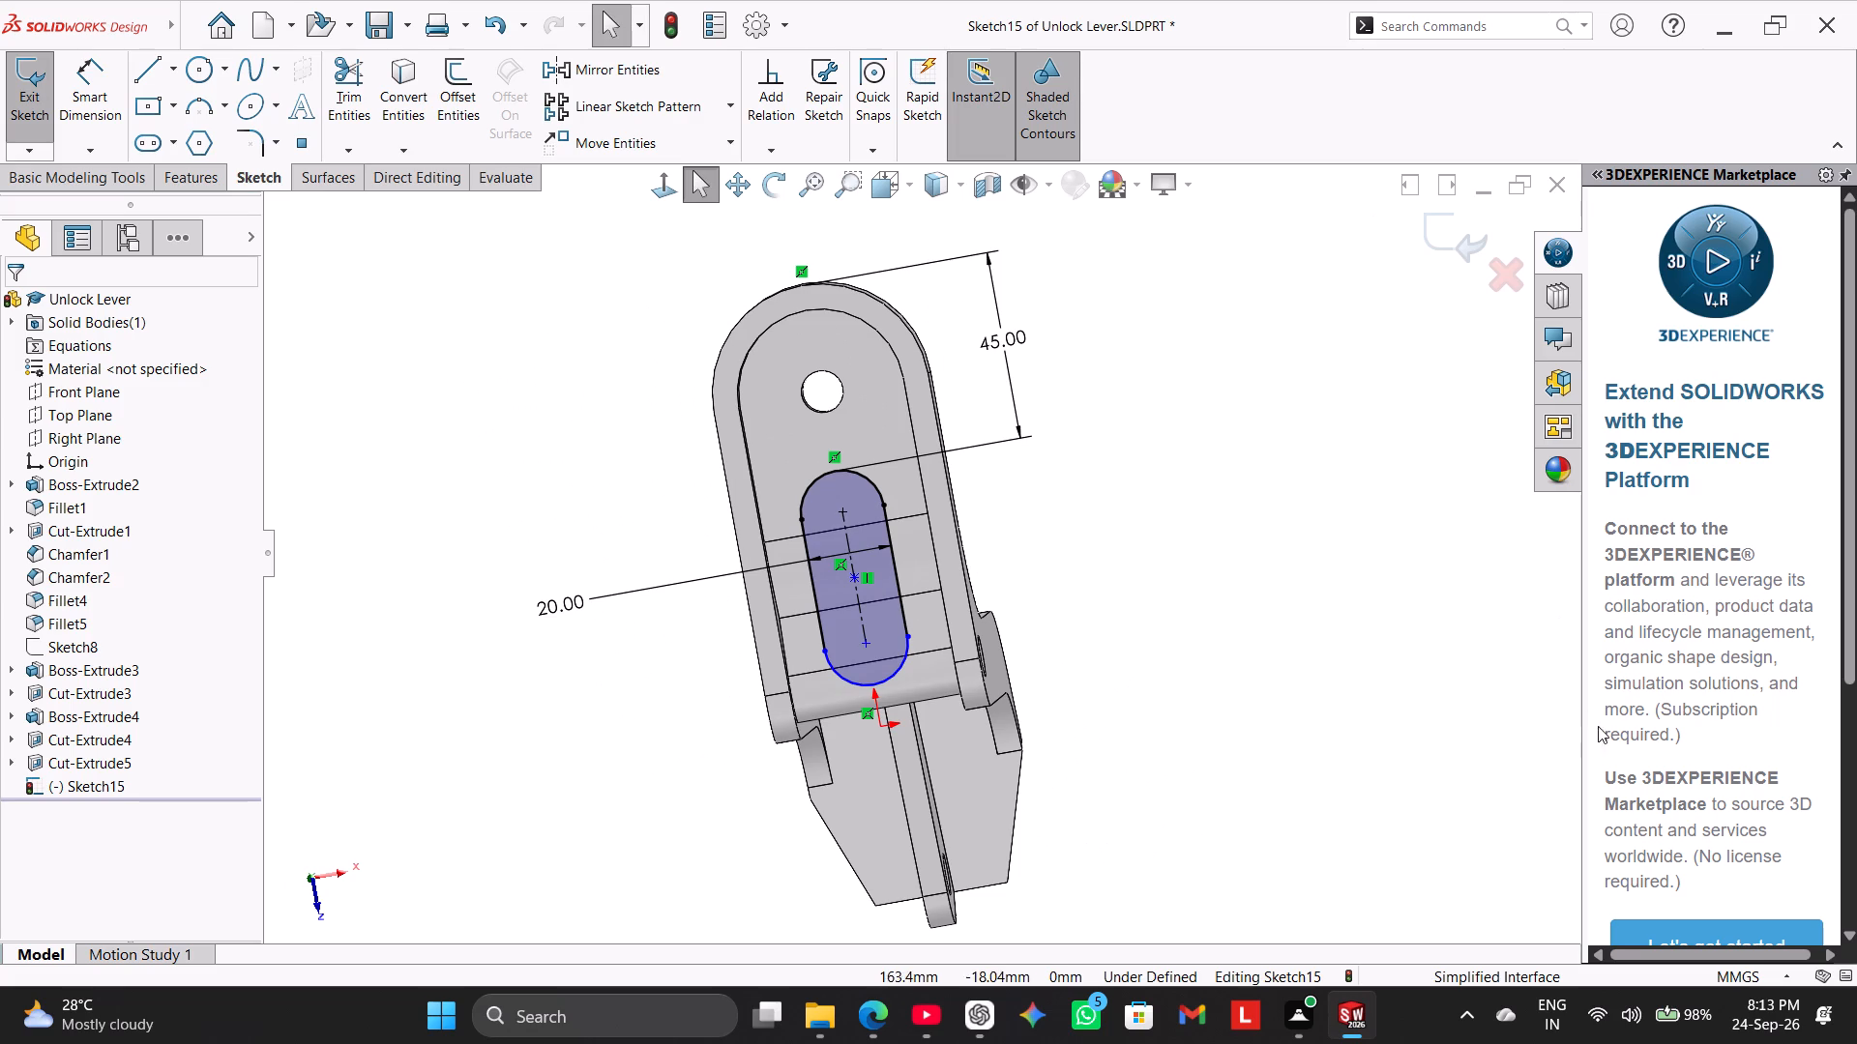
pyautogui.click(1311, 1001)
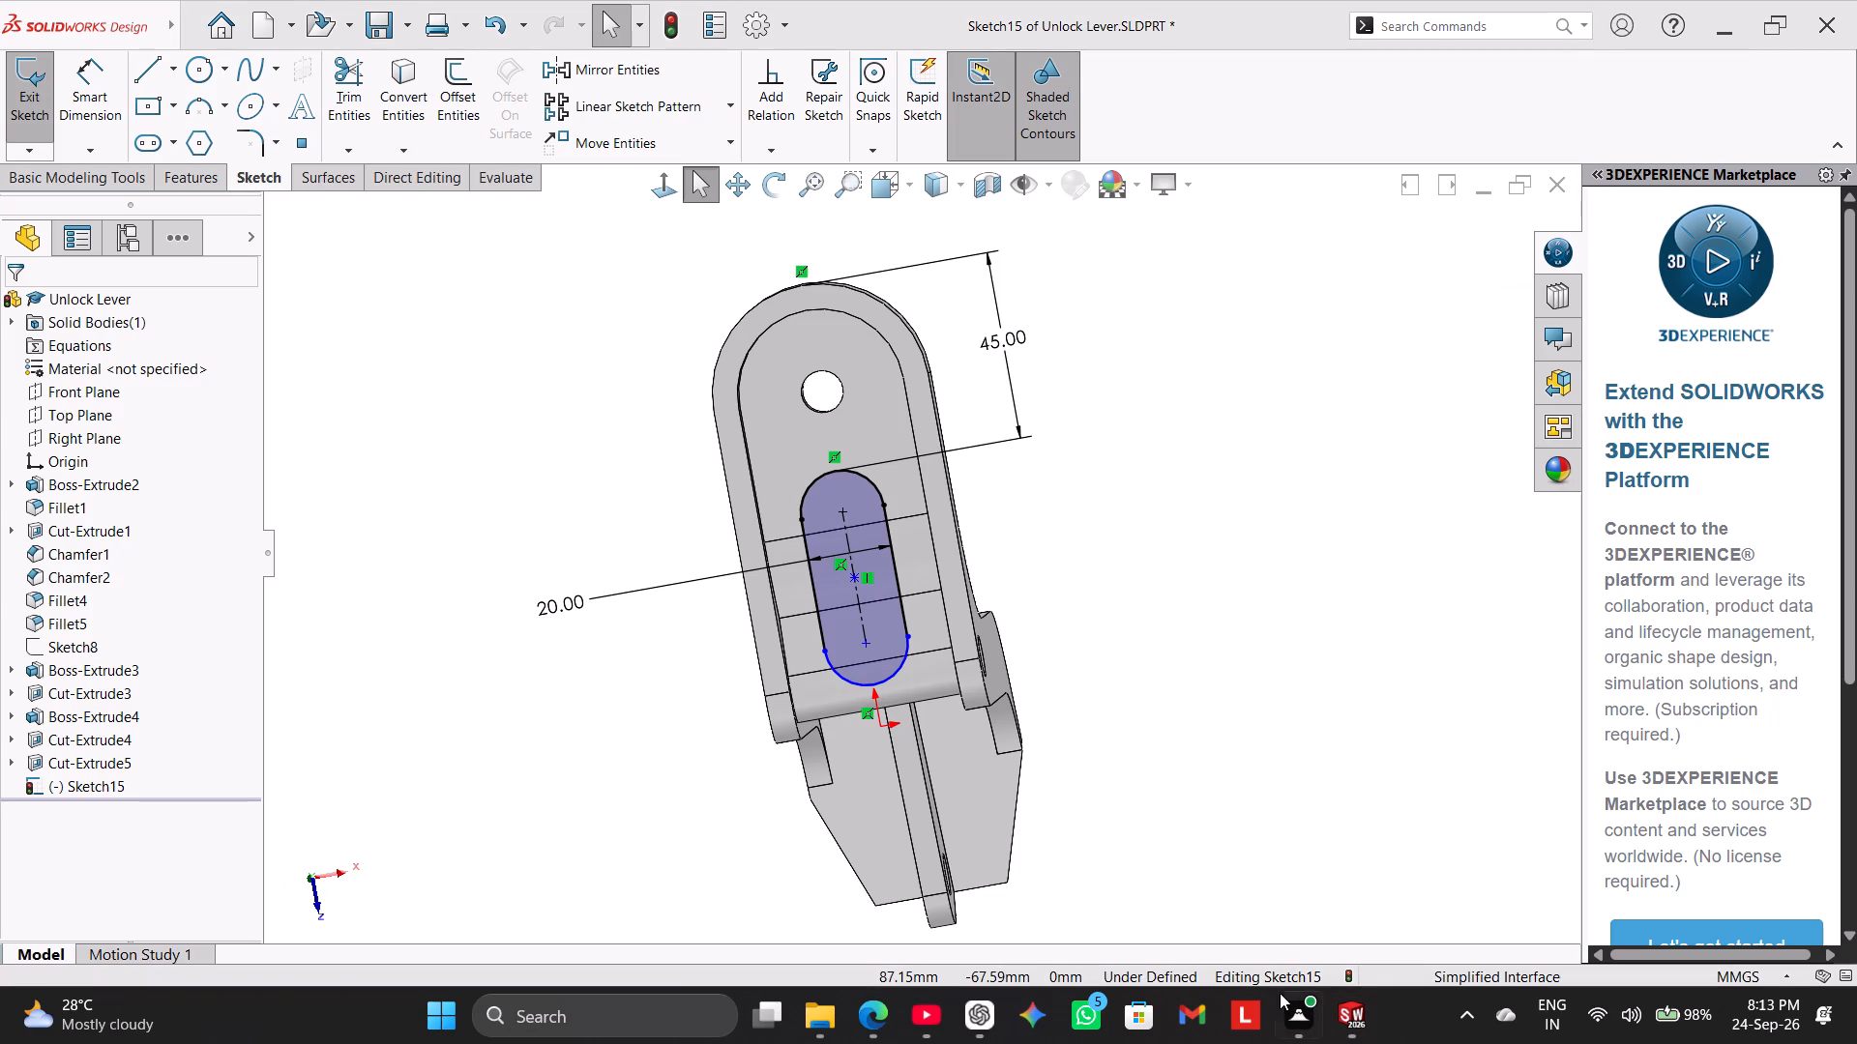
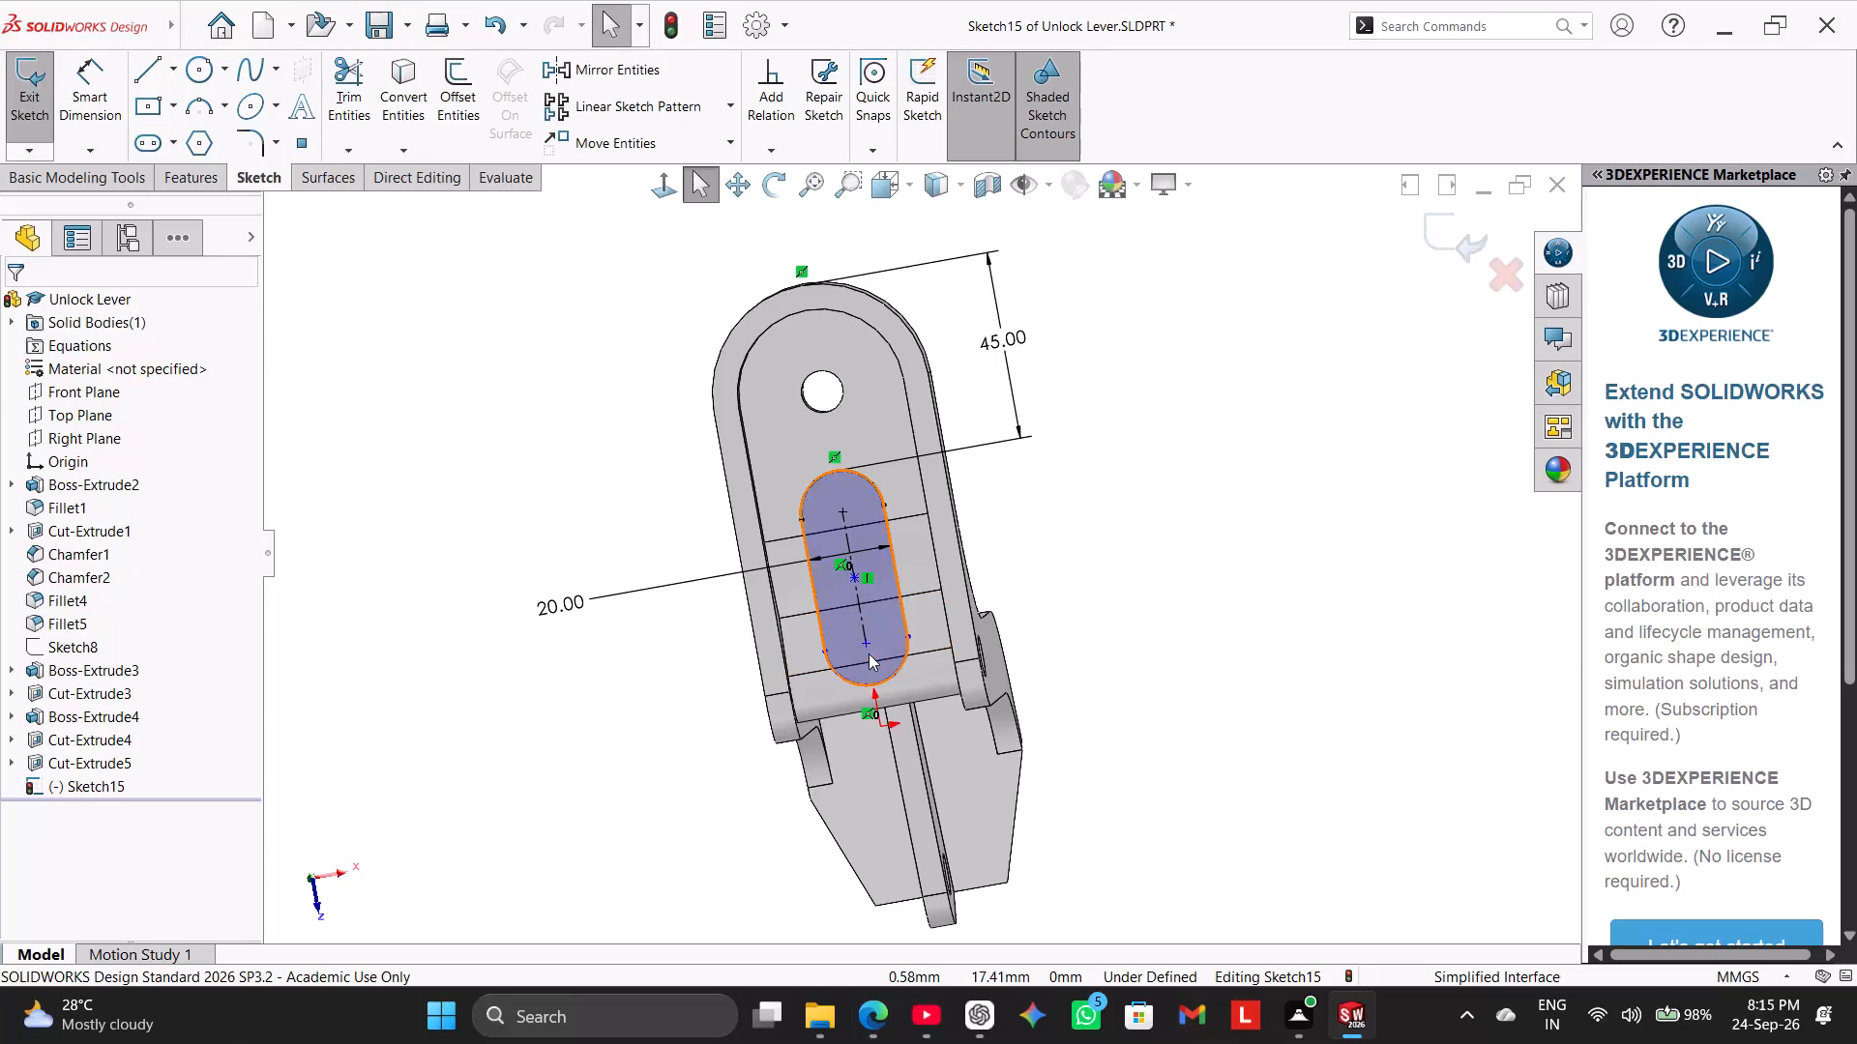
# Lengthen the slot by pulling its lower end along the centreline past the bend of the lever.
pyautogui.moveTo(862, 645); pyautogui.dragTo(870, 734)
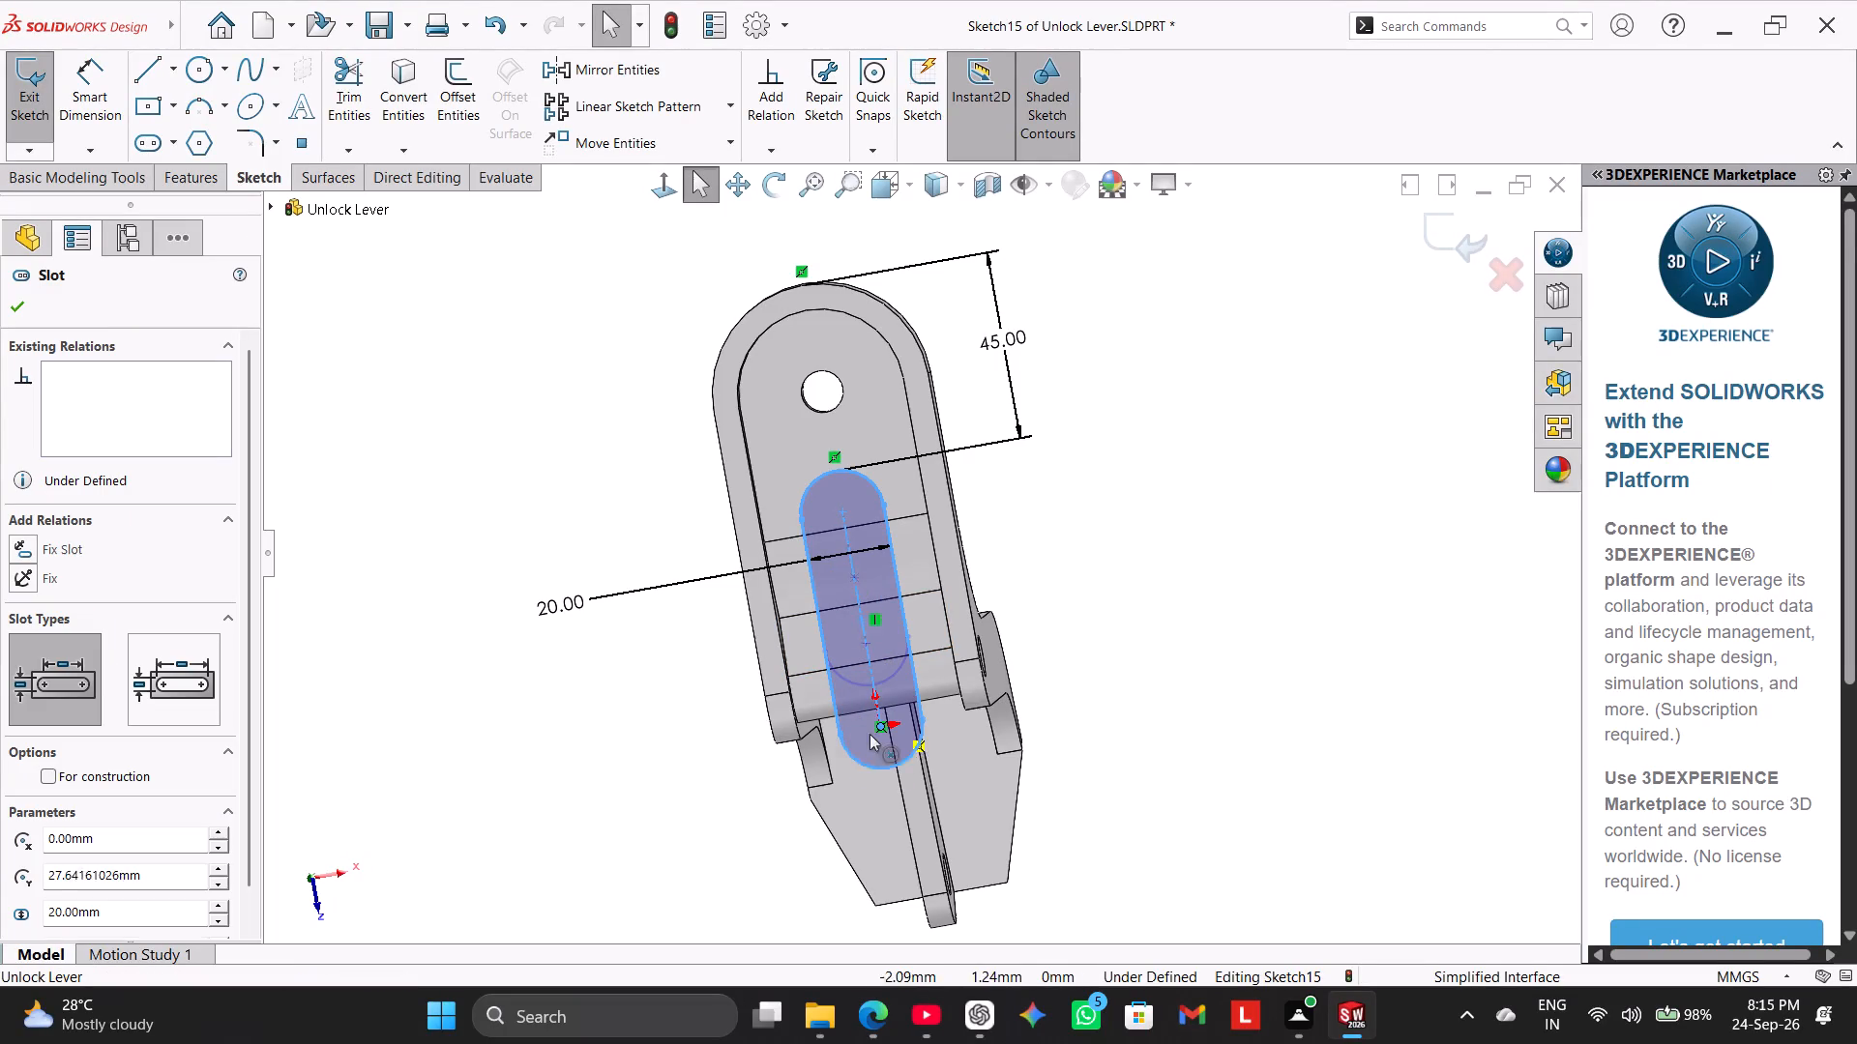
pyautogui.moveTo(870, 734); pyautogui.dragTo(863, 778)
pyautogui.click(411, 609)
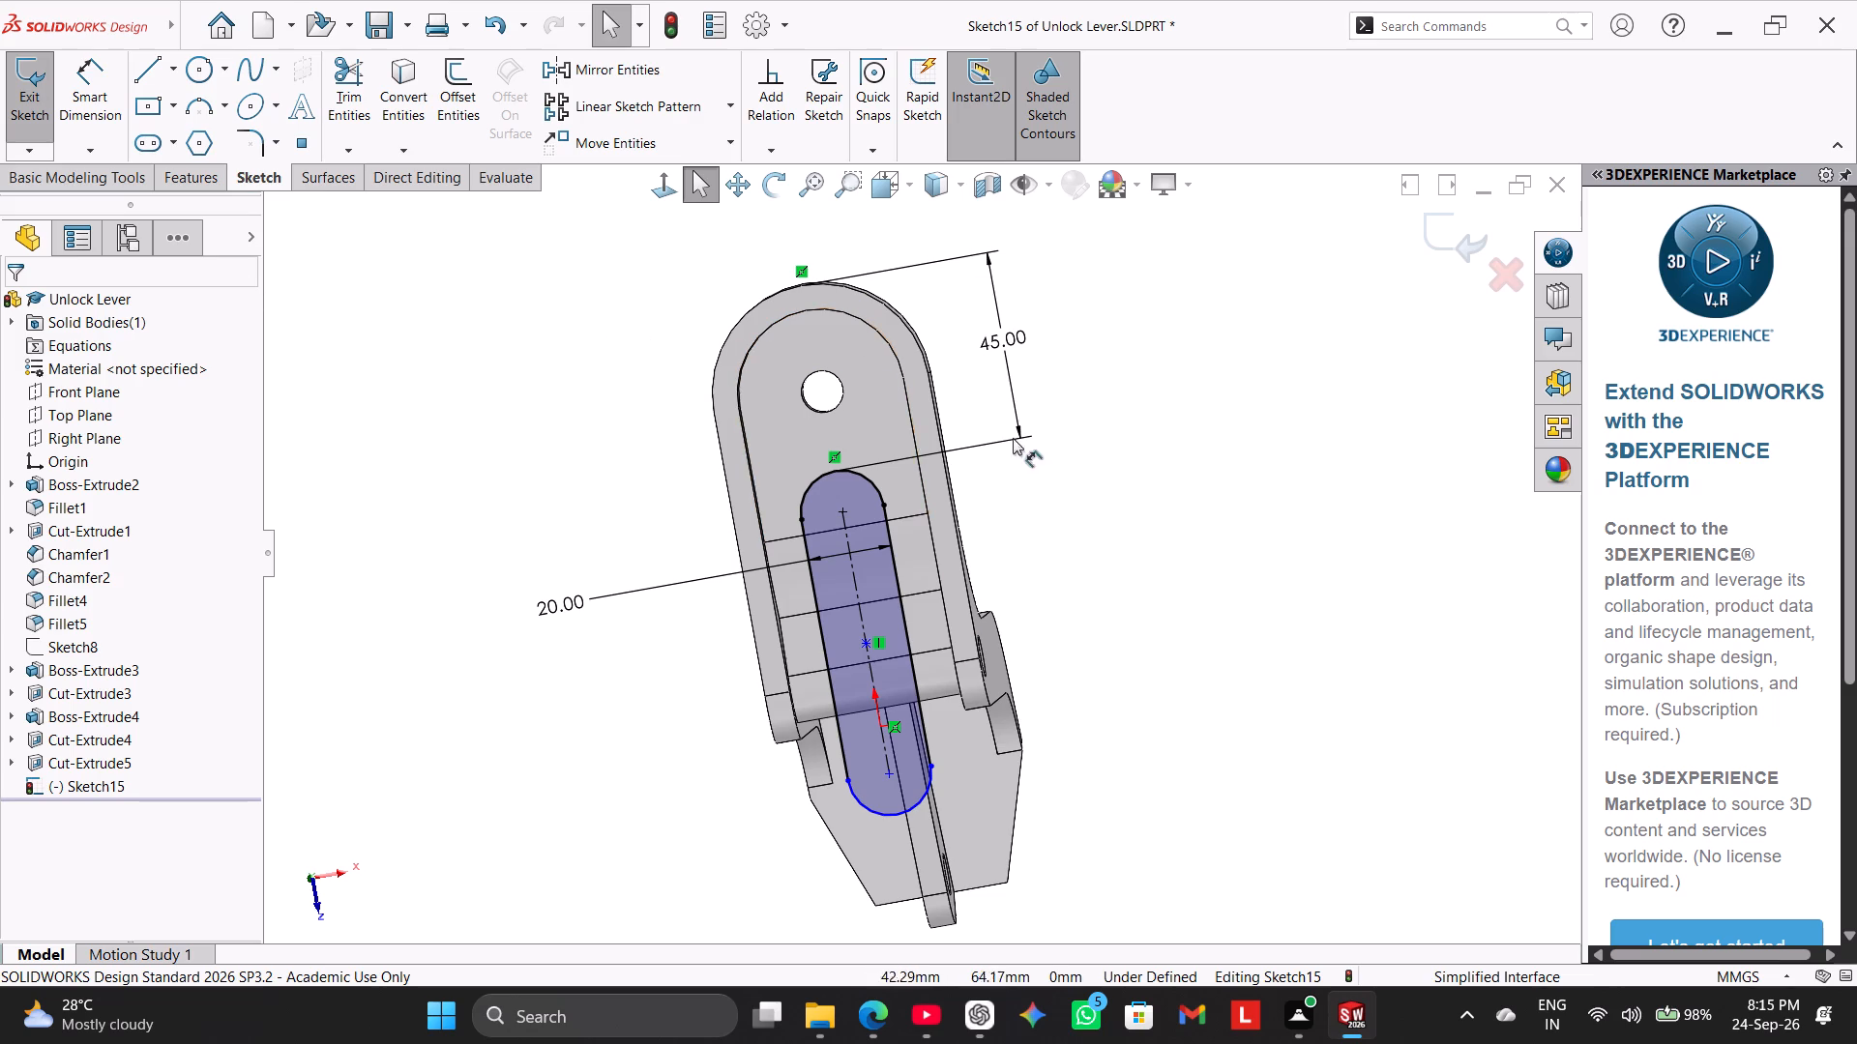
# Examine from several angles how the lengthened slot sketch lies along the upper arm and extends beyond the bend.
pyautogui.moveTo(1065, 476); pyautogui.dragTo(949, 517, button='middle')
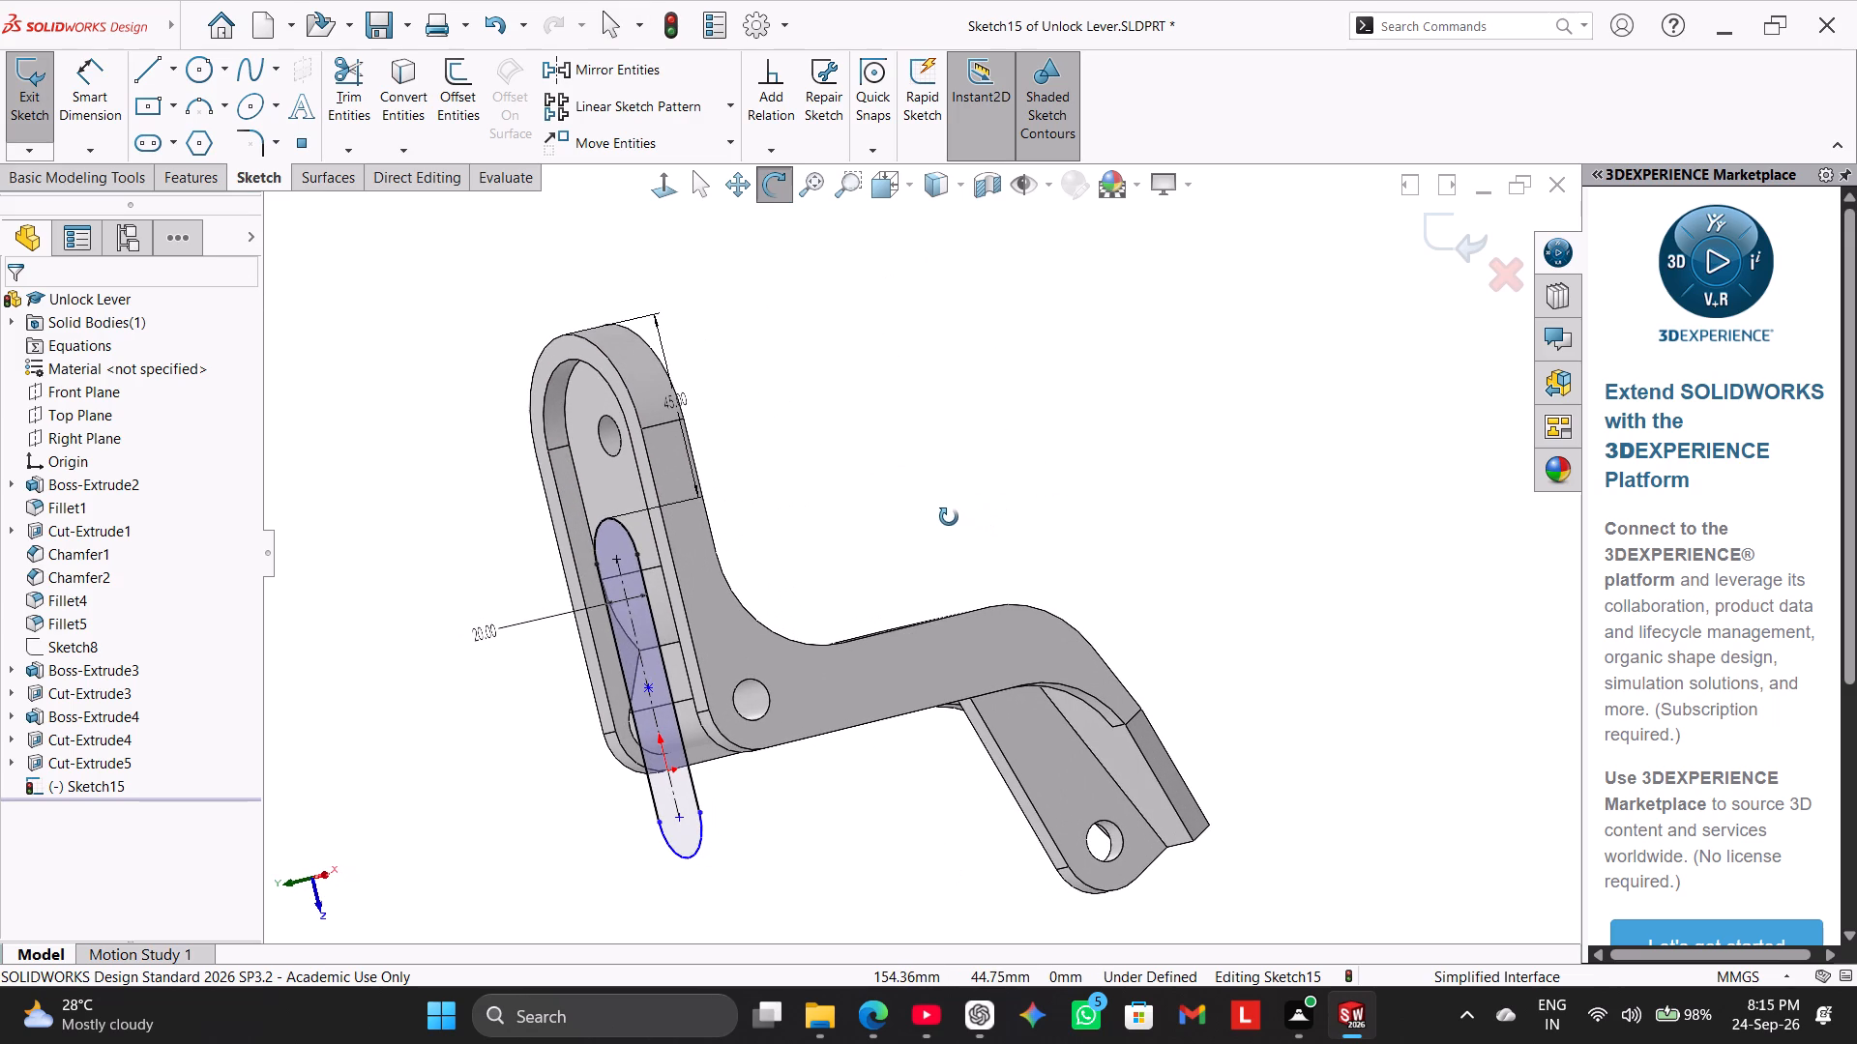
pyautogui.moveTo(949, 517); pyautogui.dragTo(968, 536, button='middle')
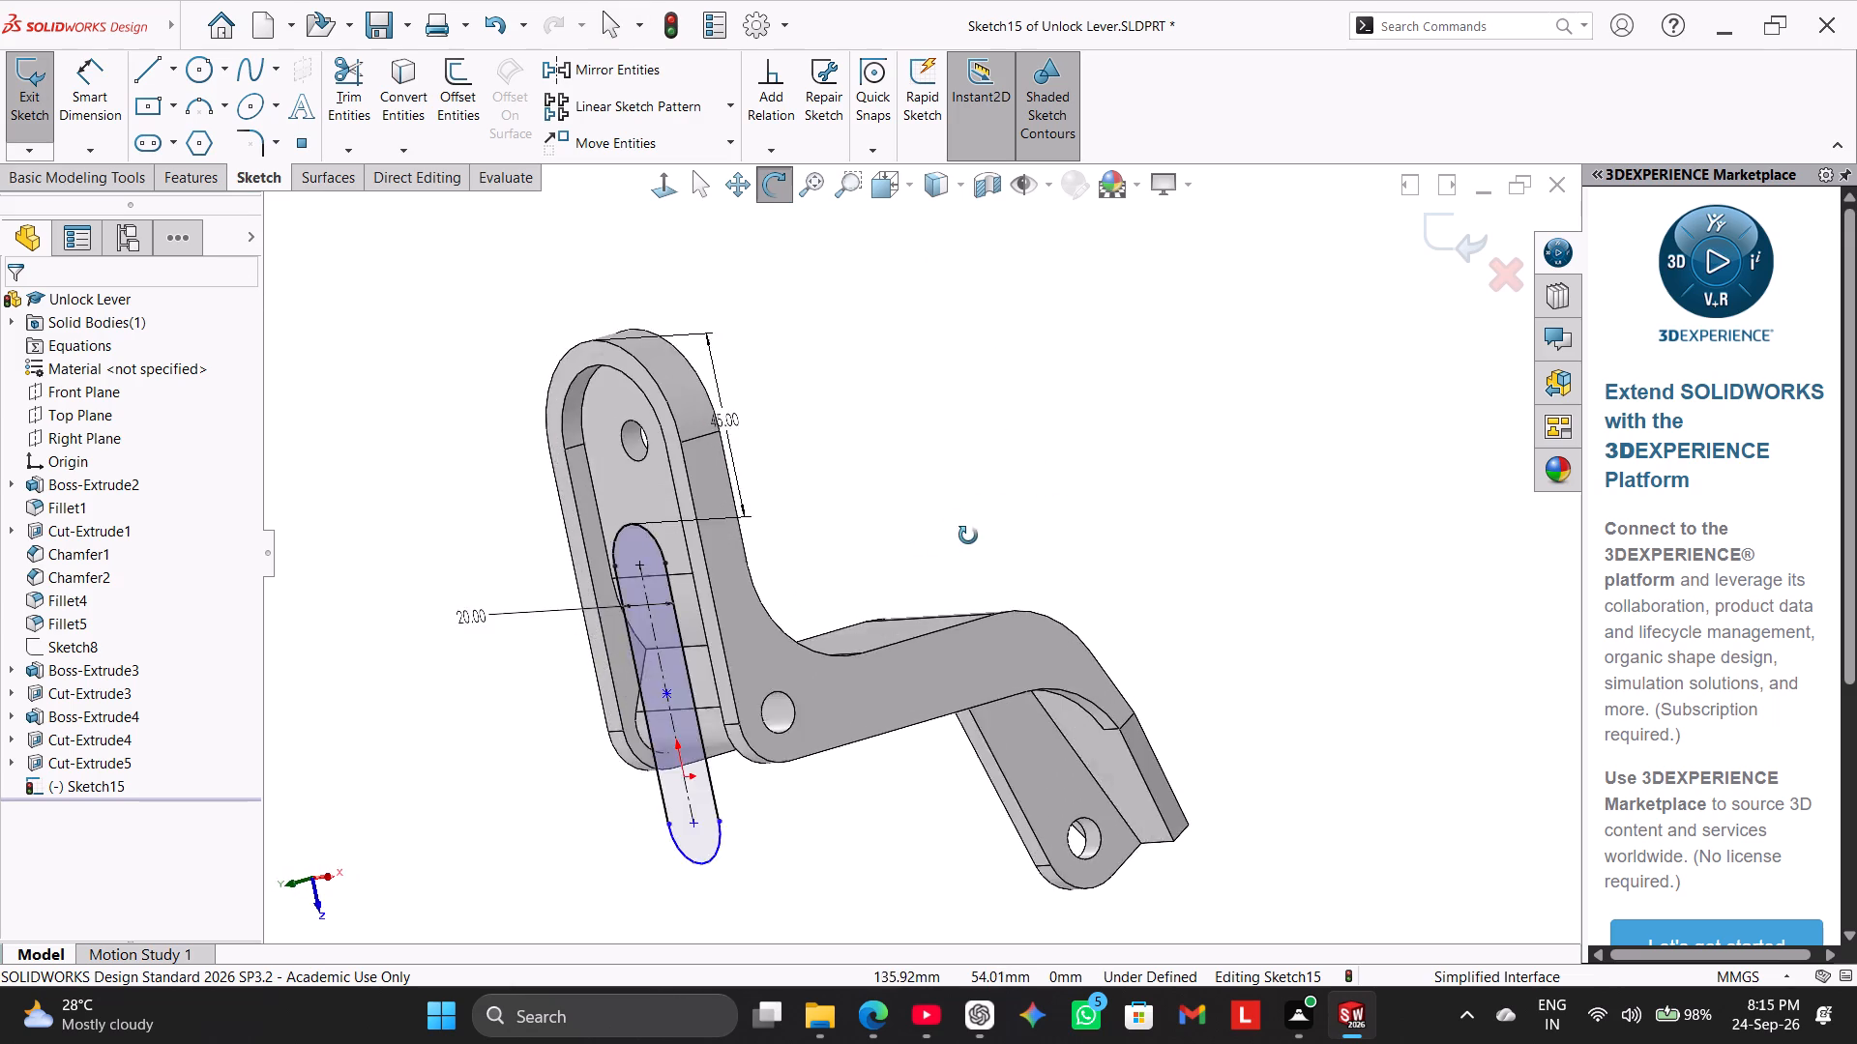
pyautogui.moveTo(968, 536); pyautogui.dragTo(1100, 321, button='middle')
pyautogui.moveTo(1152, 459); pyautogui.dragTo(1092, 392, button='middle')
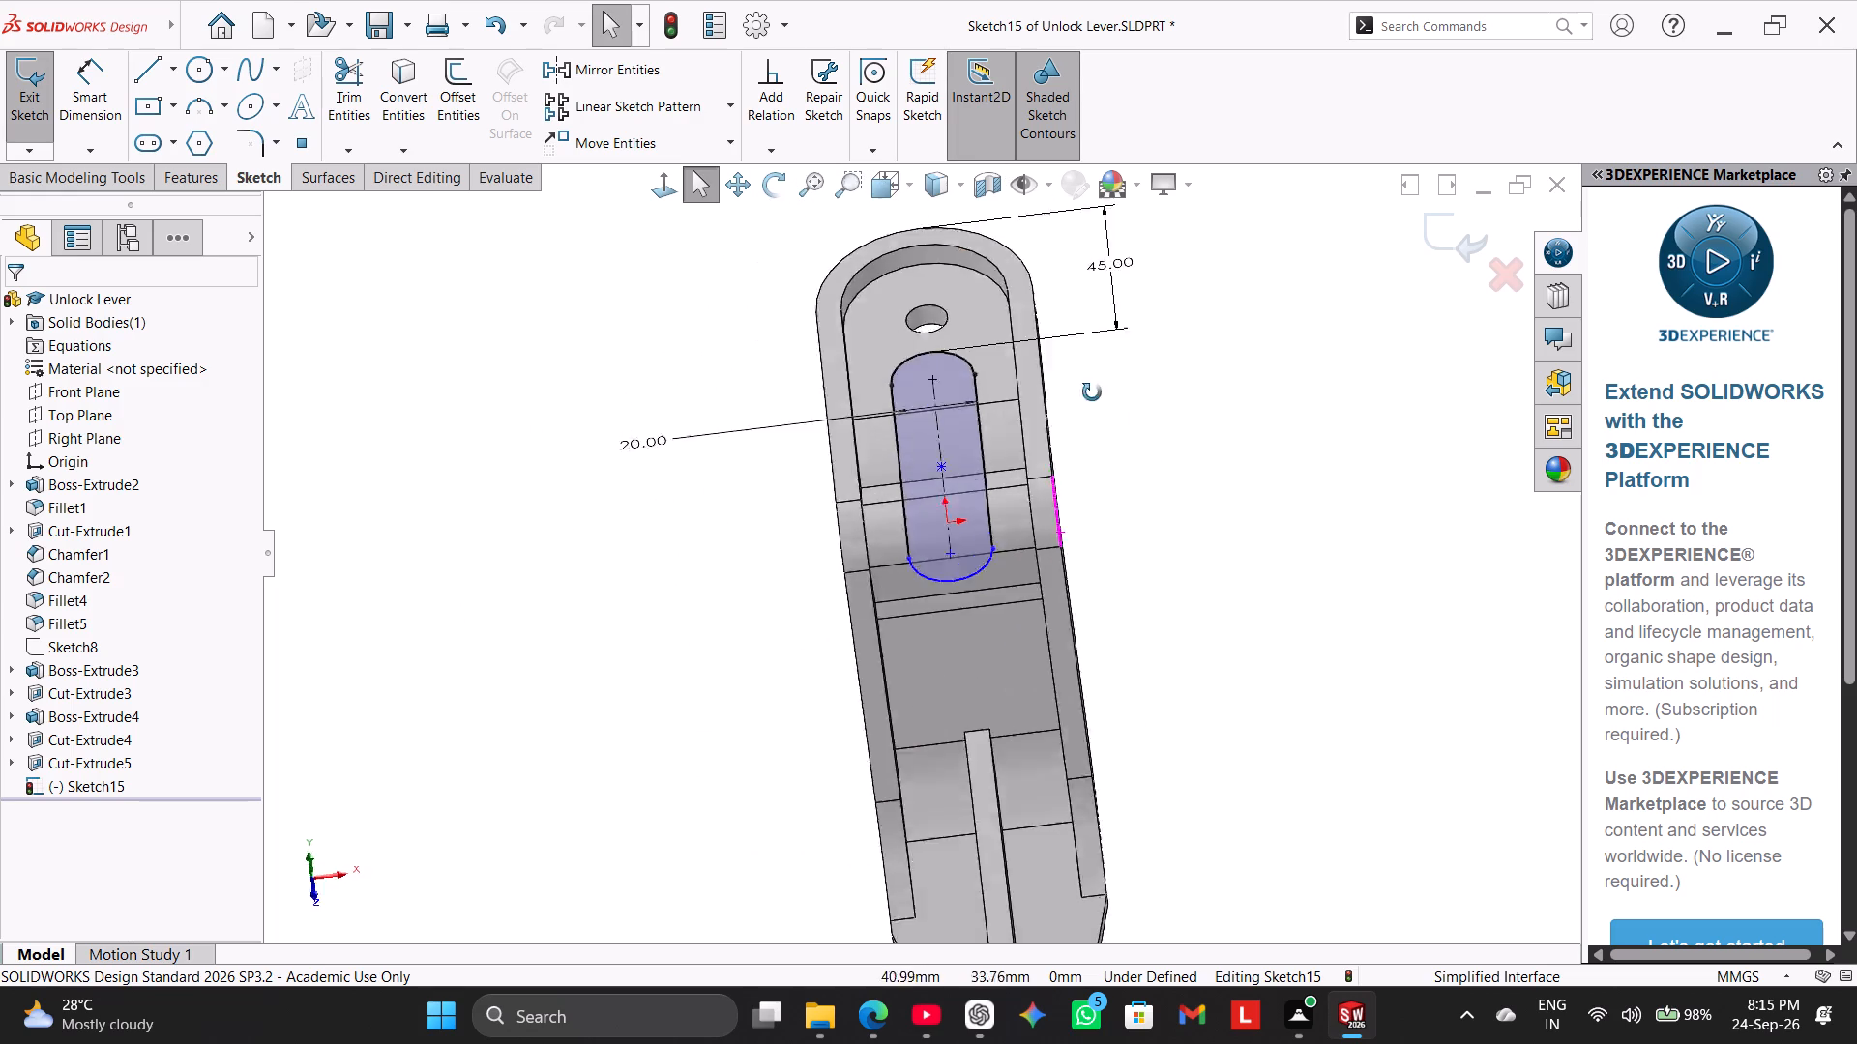
pyautogui.moveTo(1092, 392); pyautogui.dragTo(978, 338, button='middle')
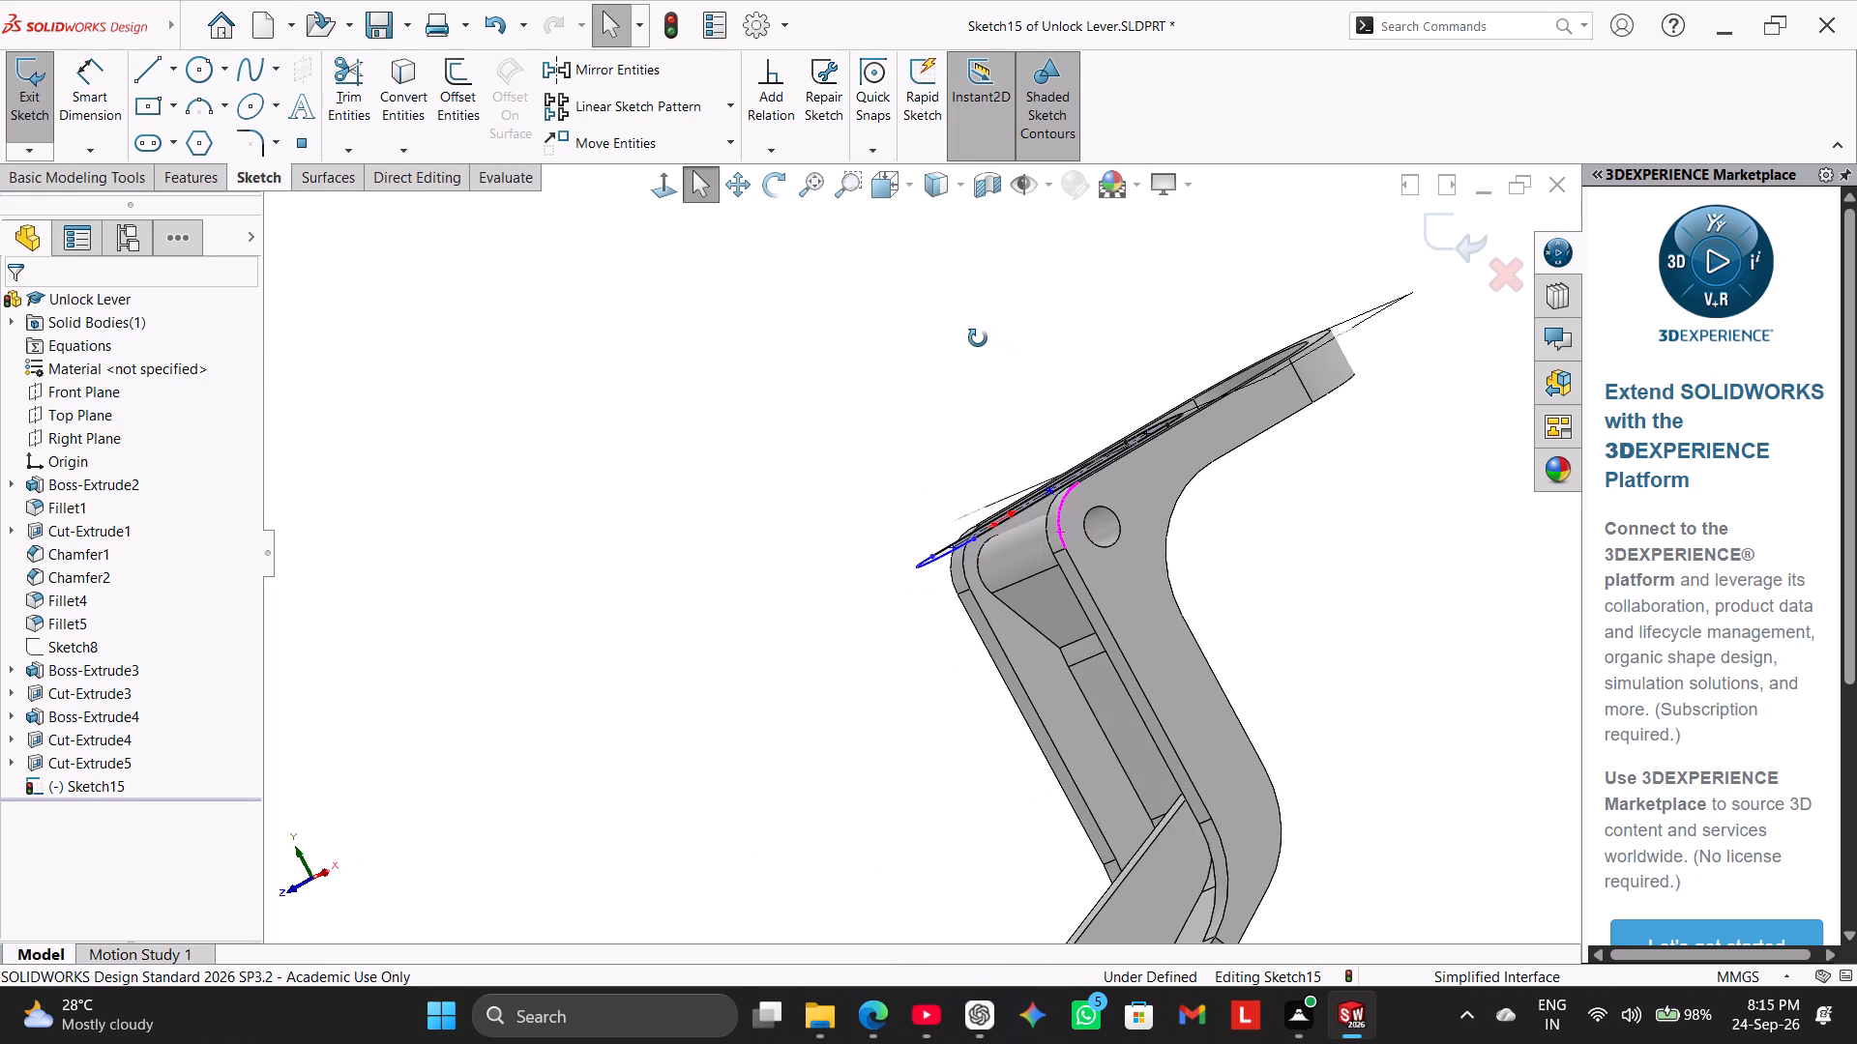
pyautogui.moveTo(978, 338); pyautogui.dragTo(973, 365, button='middle')
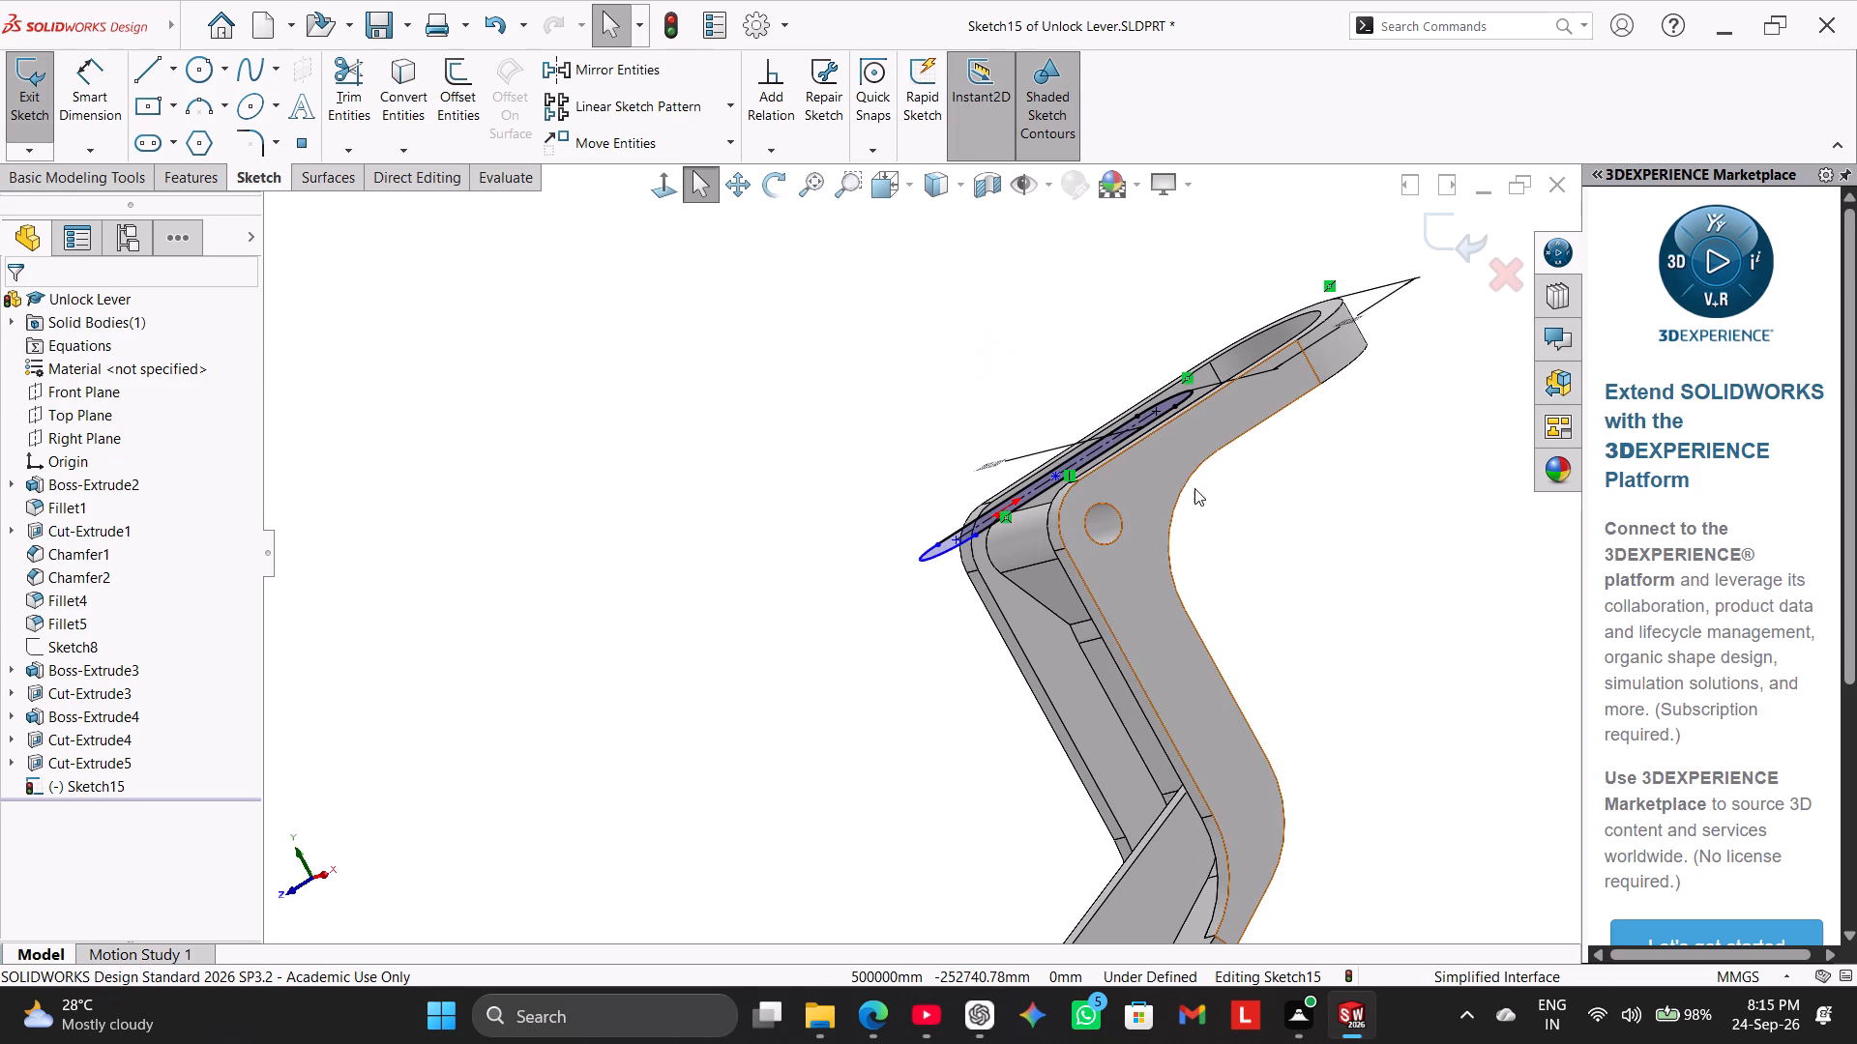
pyautogui.scroll(-2, 1307, 586)
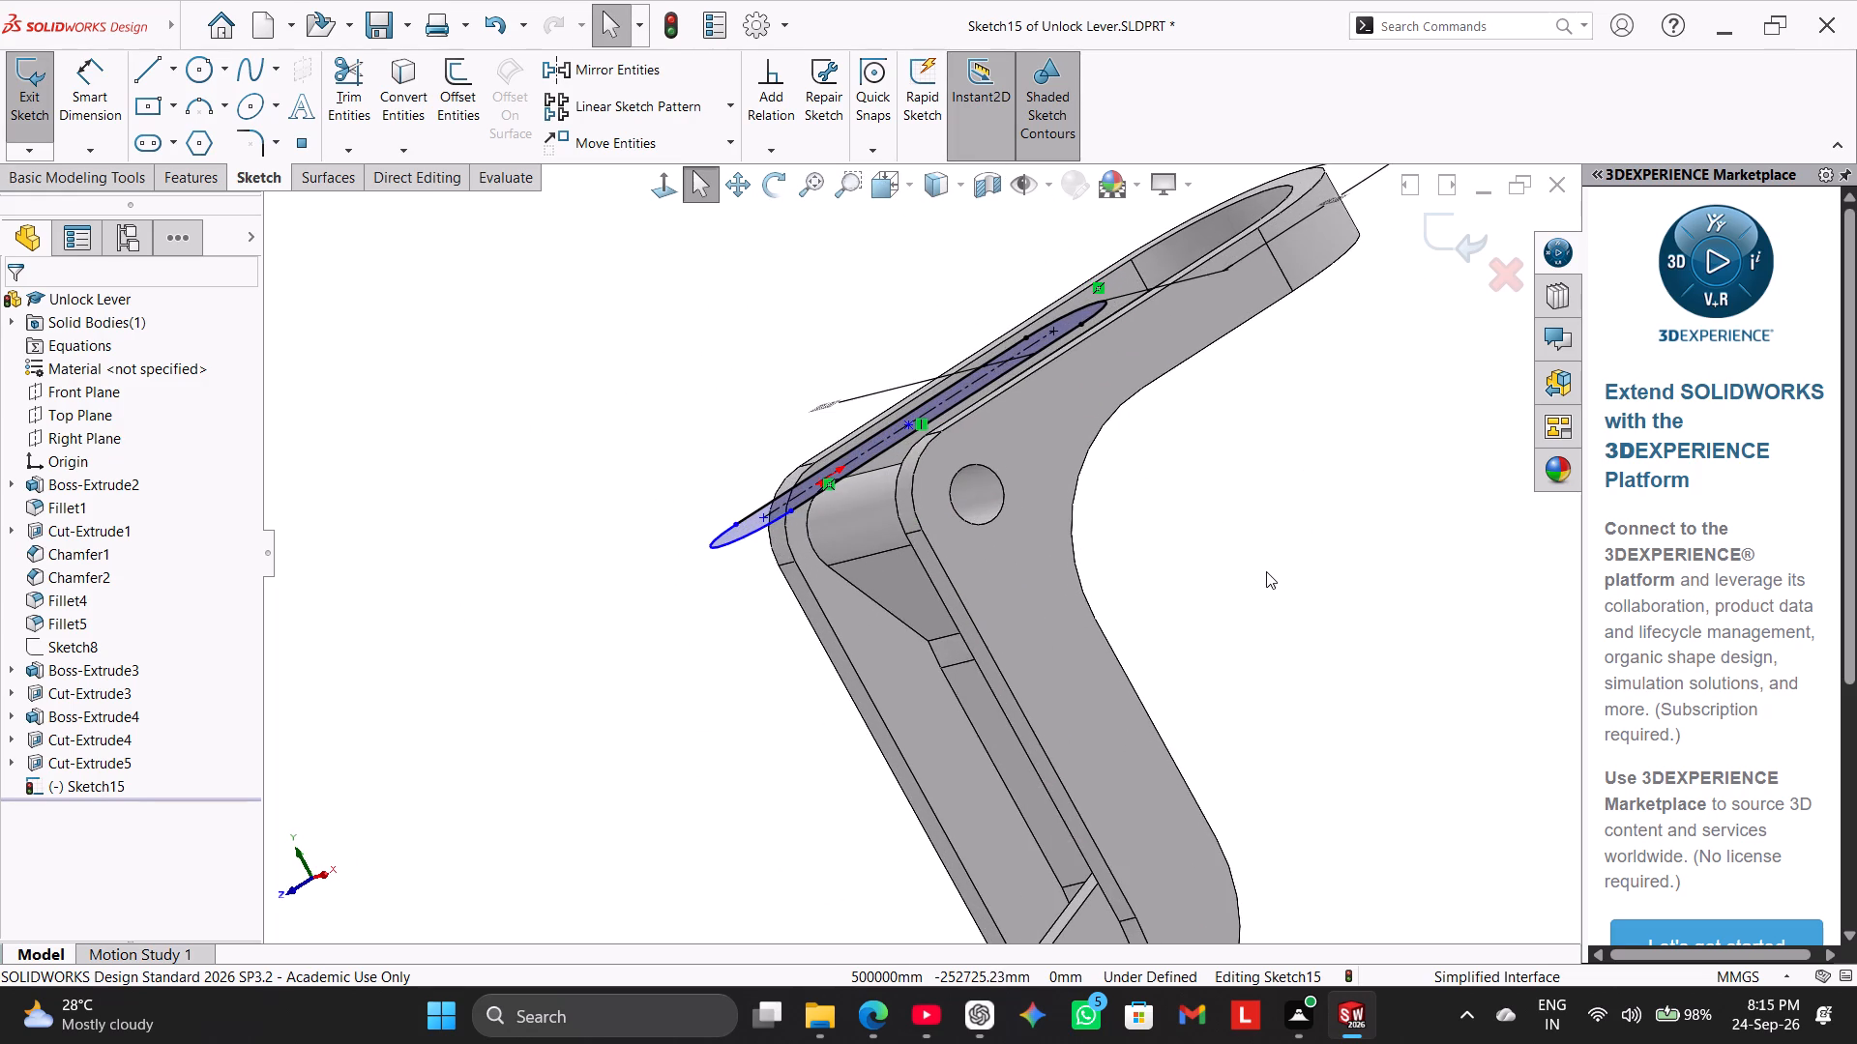
pyautogui.moveTo(1266, 571); pyautogui.dragTo(1298, 530, button='middle')
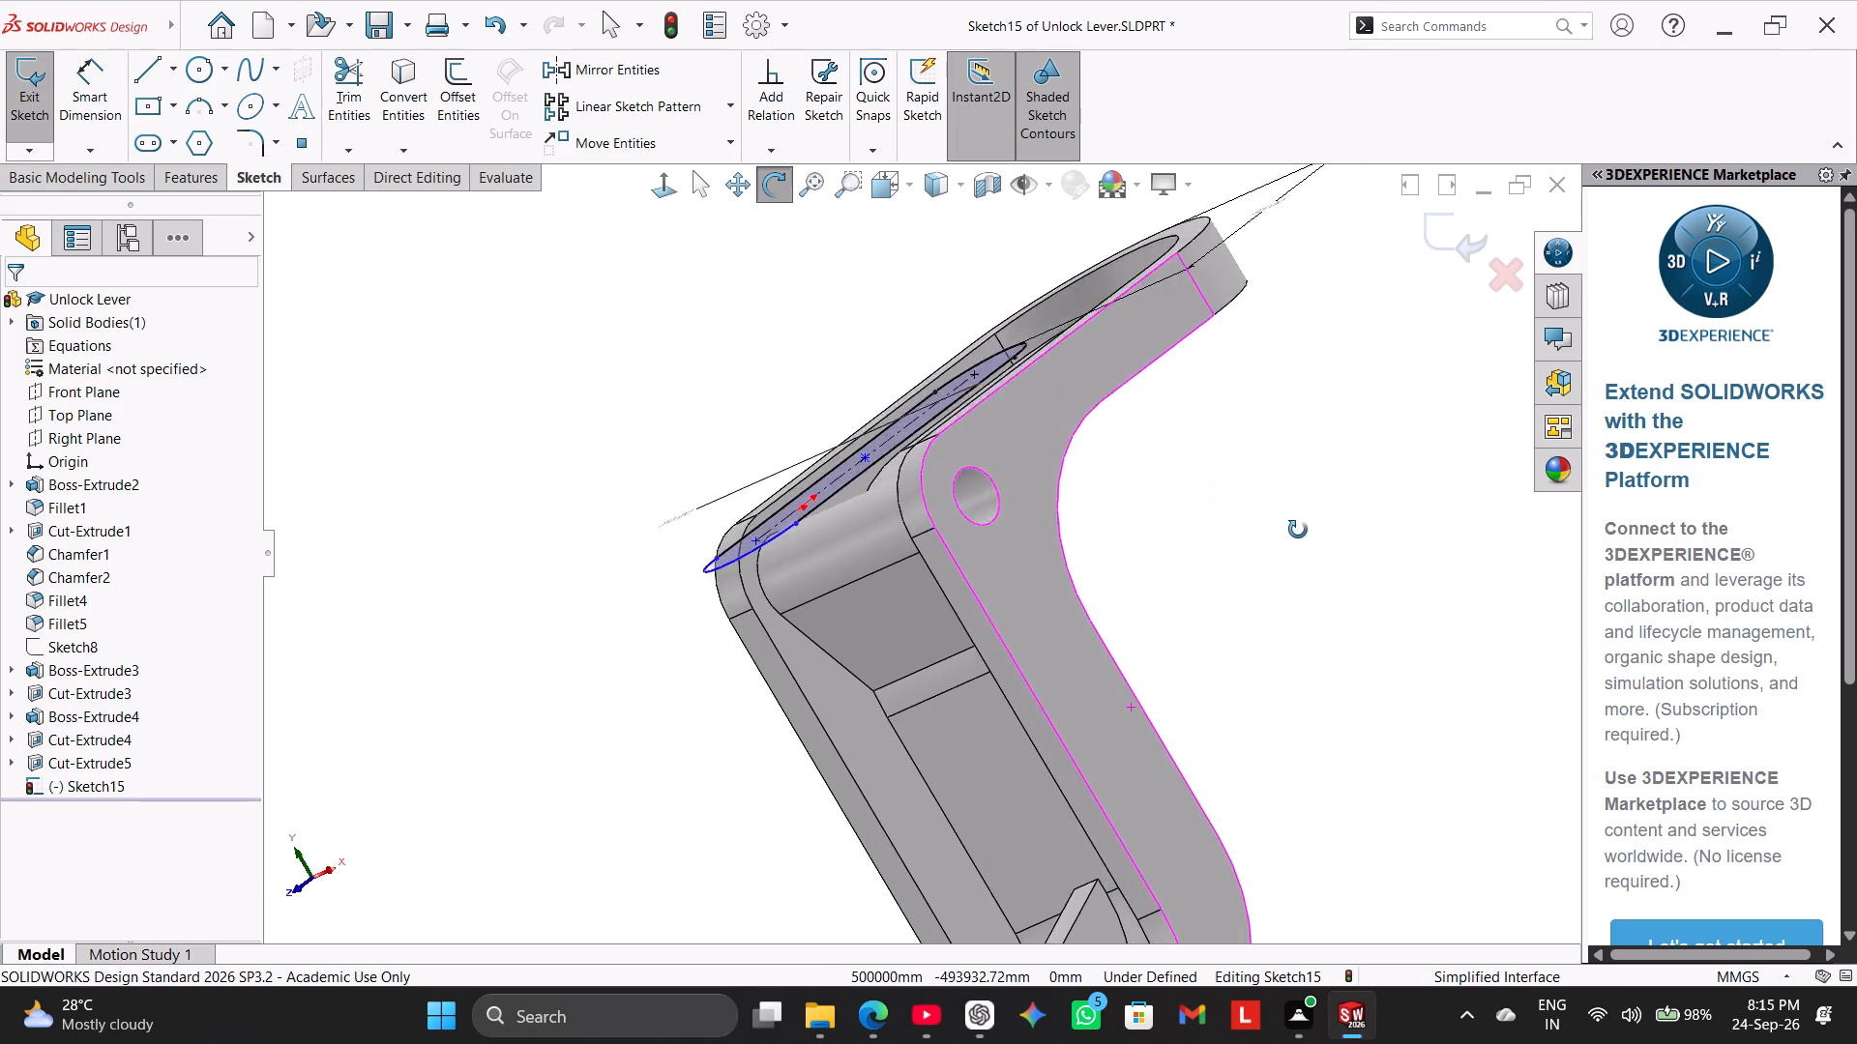
pyautogui.moveTo(1298, 530); pyautogui.dragTo(1284, 545, button='middle')
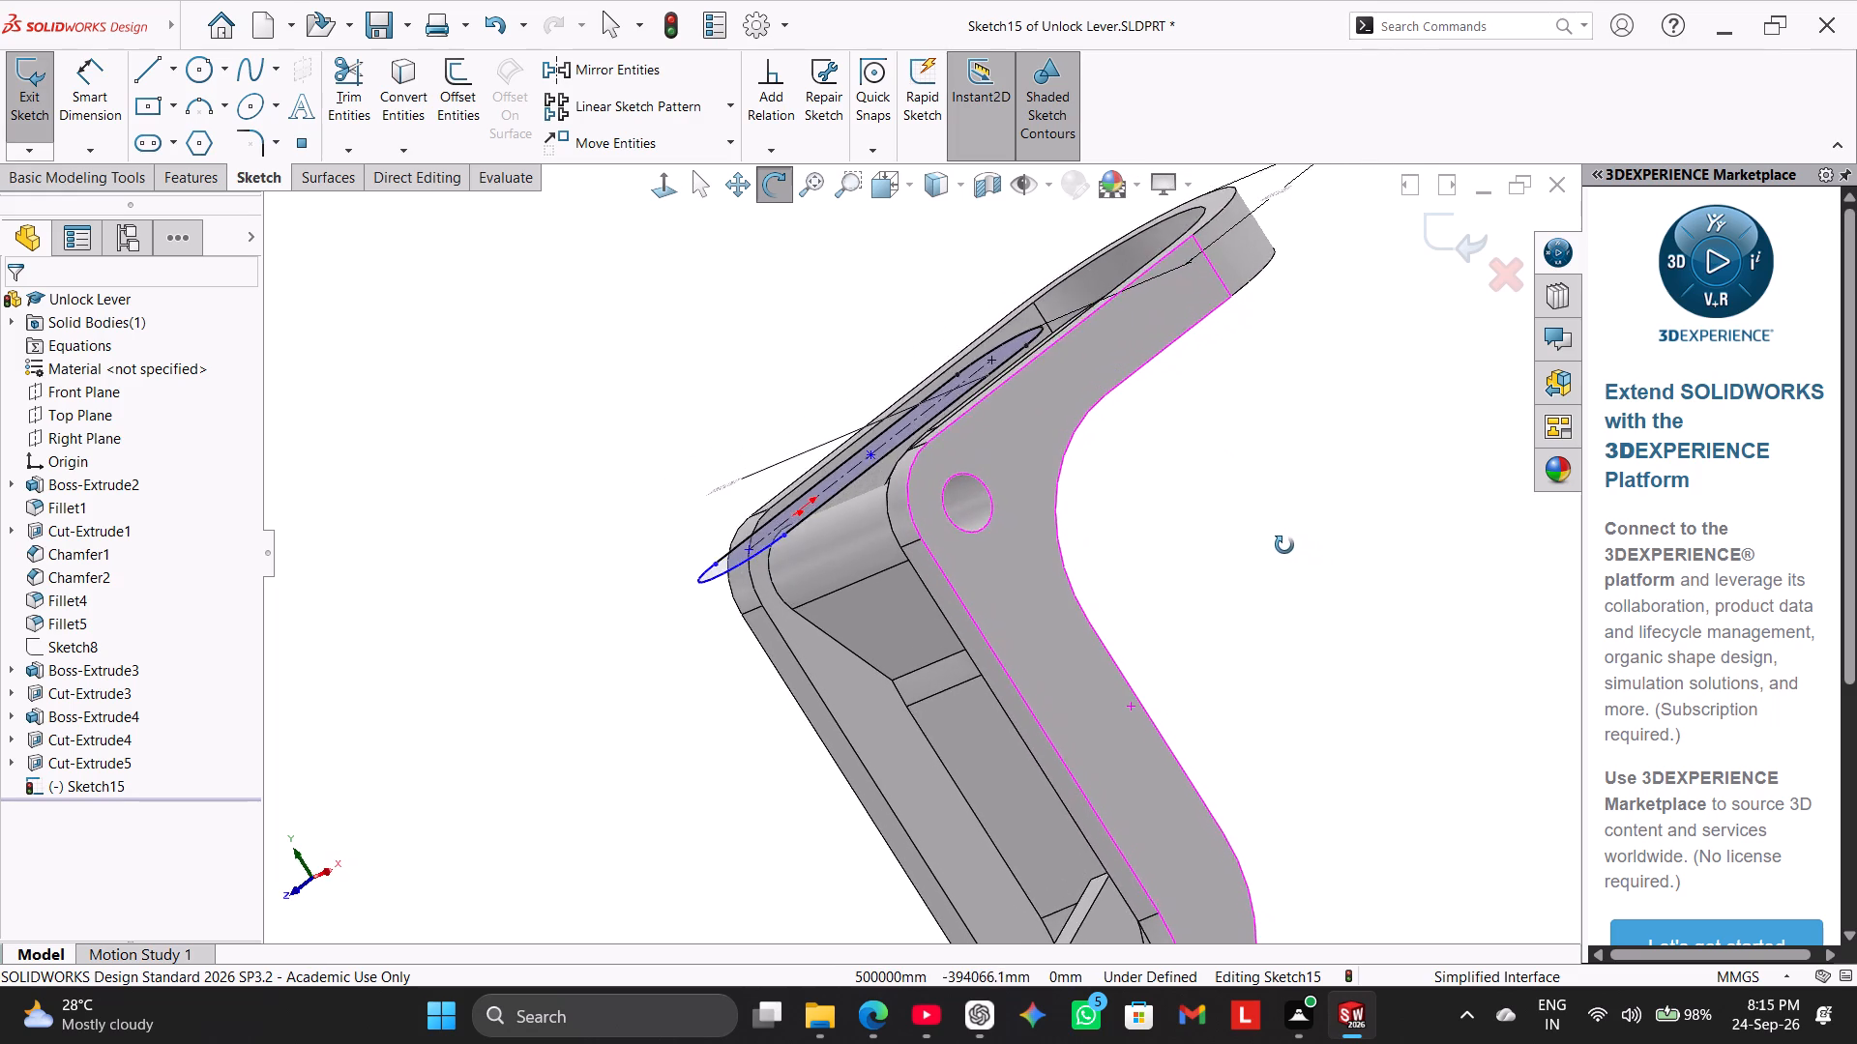
pyautogui.moveTo(1284, 545); pyautogui.dragTo(1270, 536, button='middle')
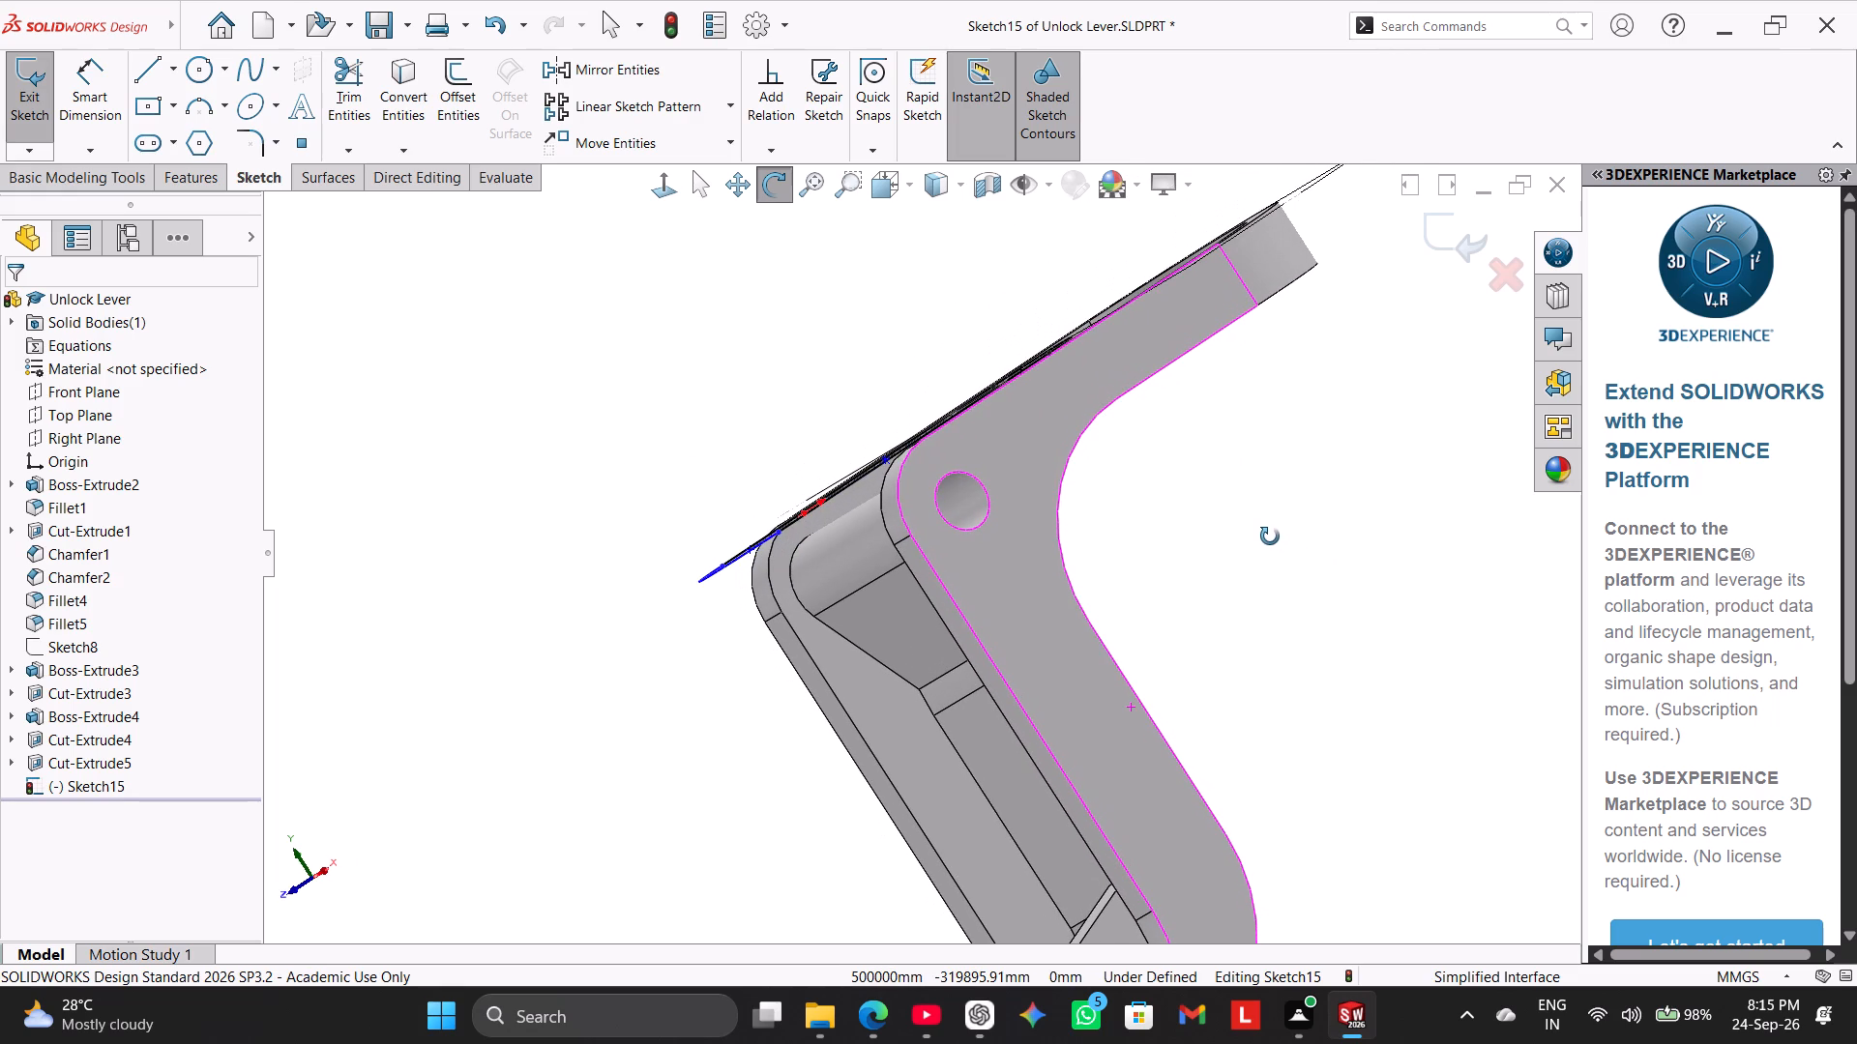
pyautogui.moveTo(1270, 536); pyautogui.dragTo(1194, 590, button='middle')
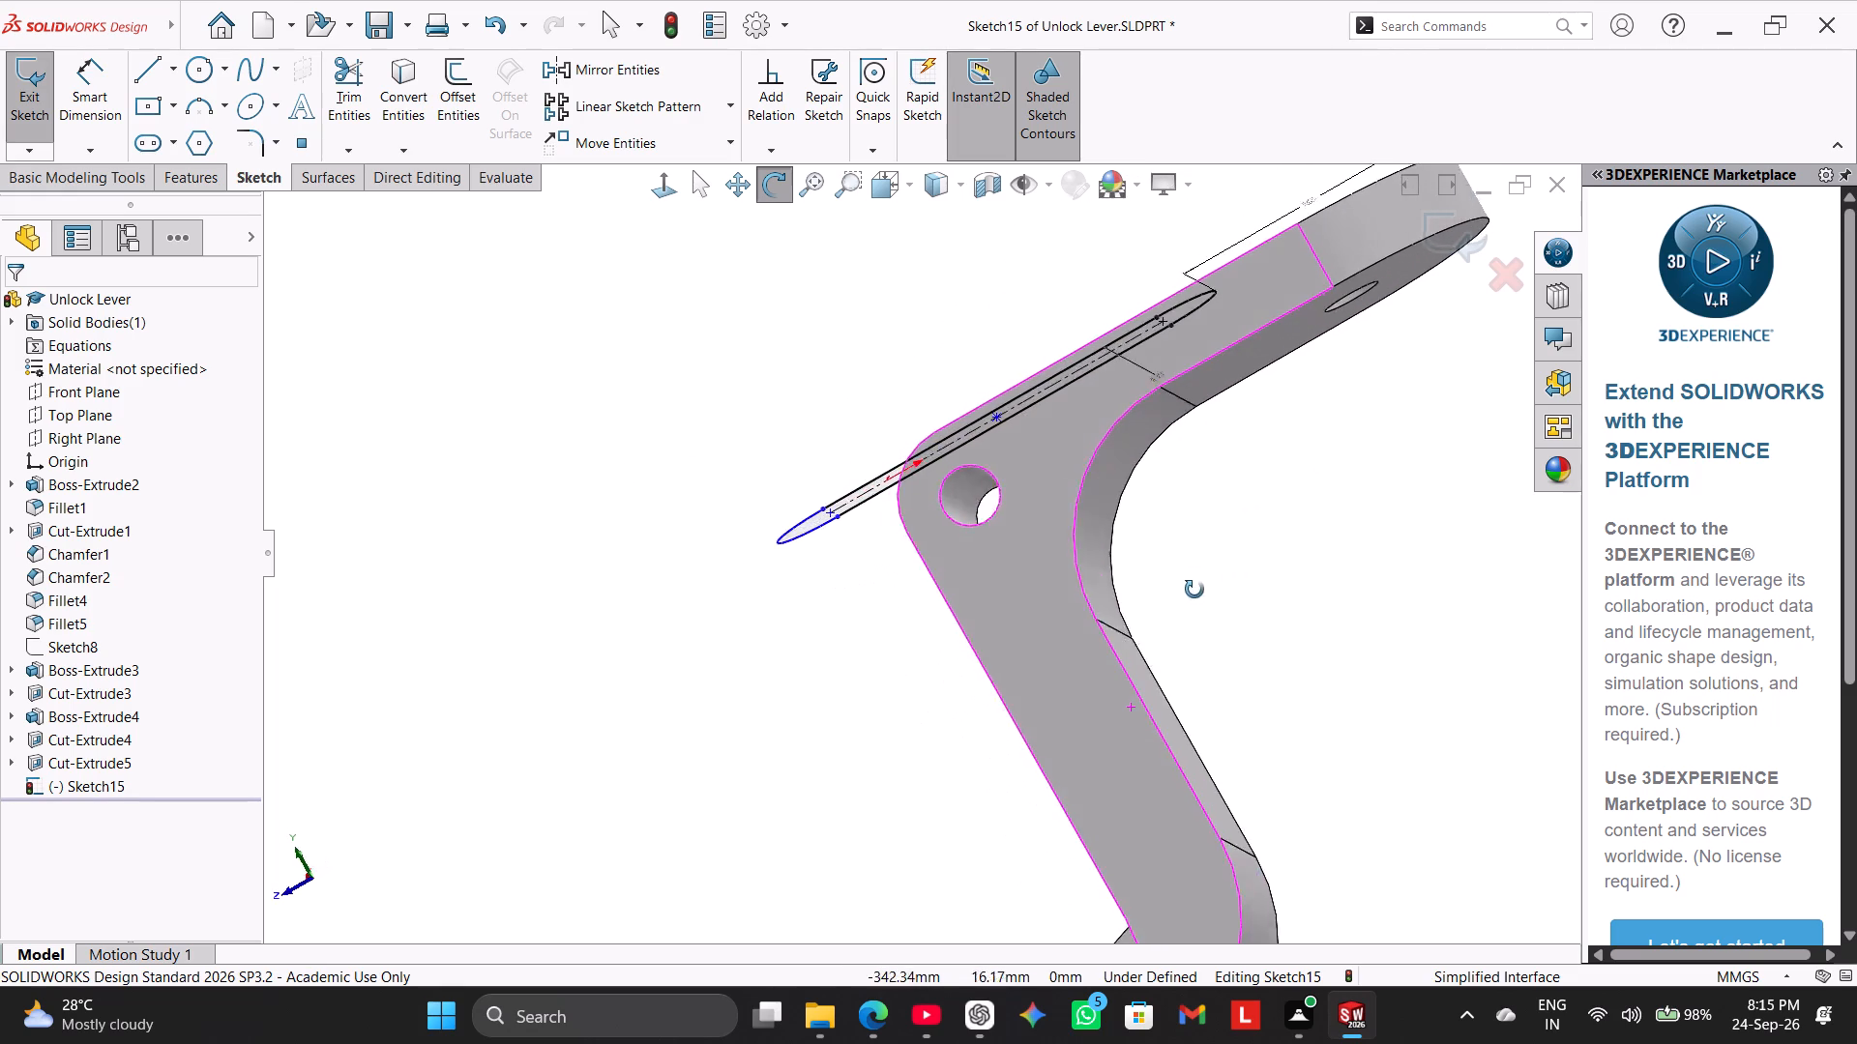
pyautogui.moveTo(1194, 590); pyautogui.dragTo(1191, 607, button='middle')
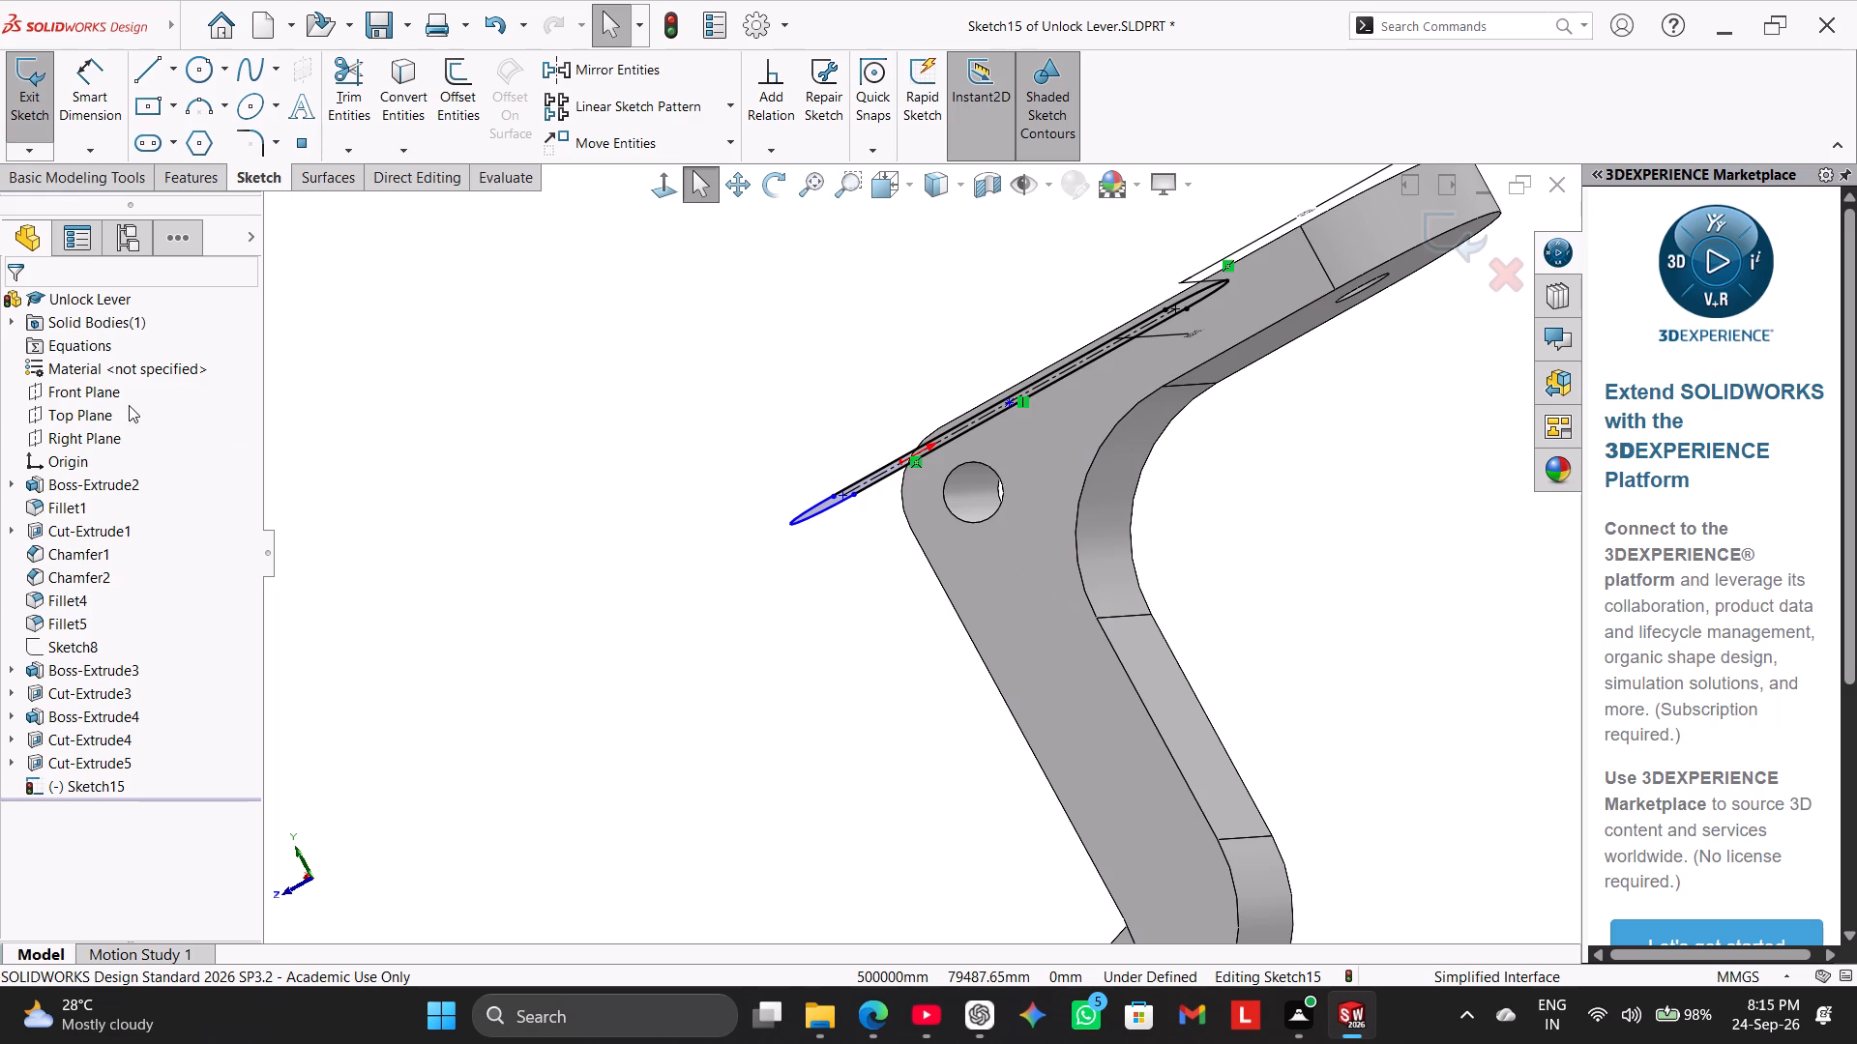
# Close the slot sketch and start a new sketch on the Right Plane.
pyautogui.click(91, 430)
pyautogui.click(117, 411)
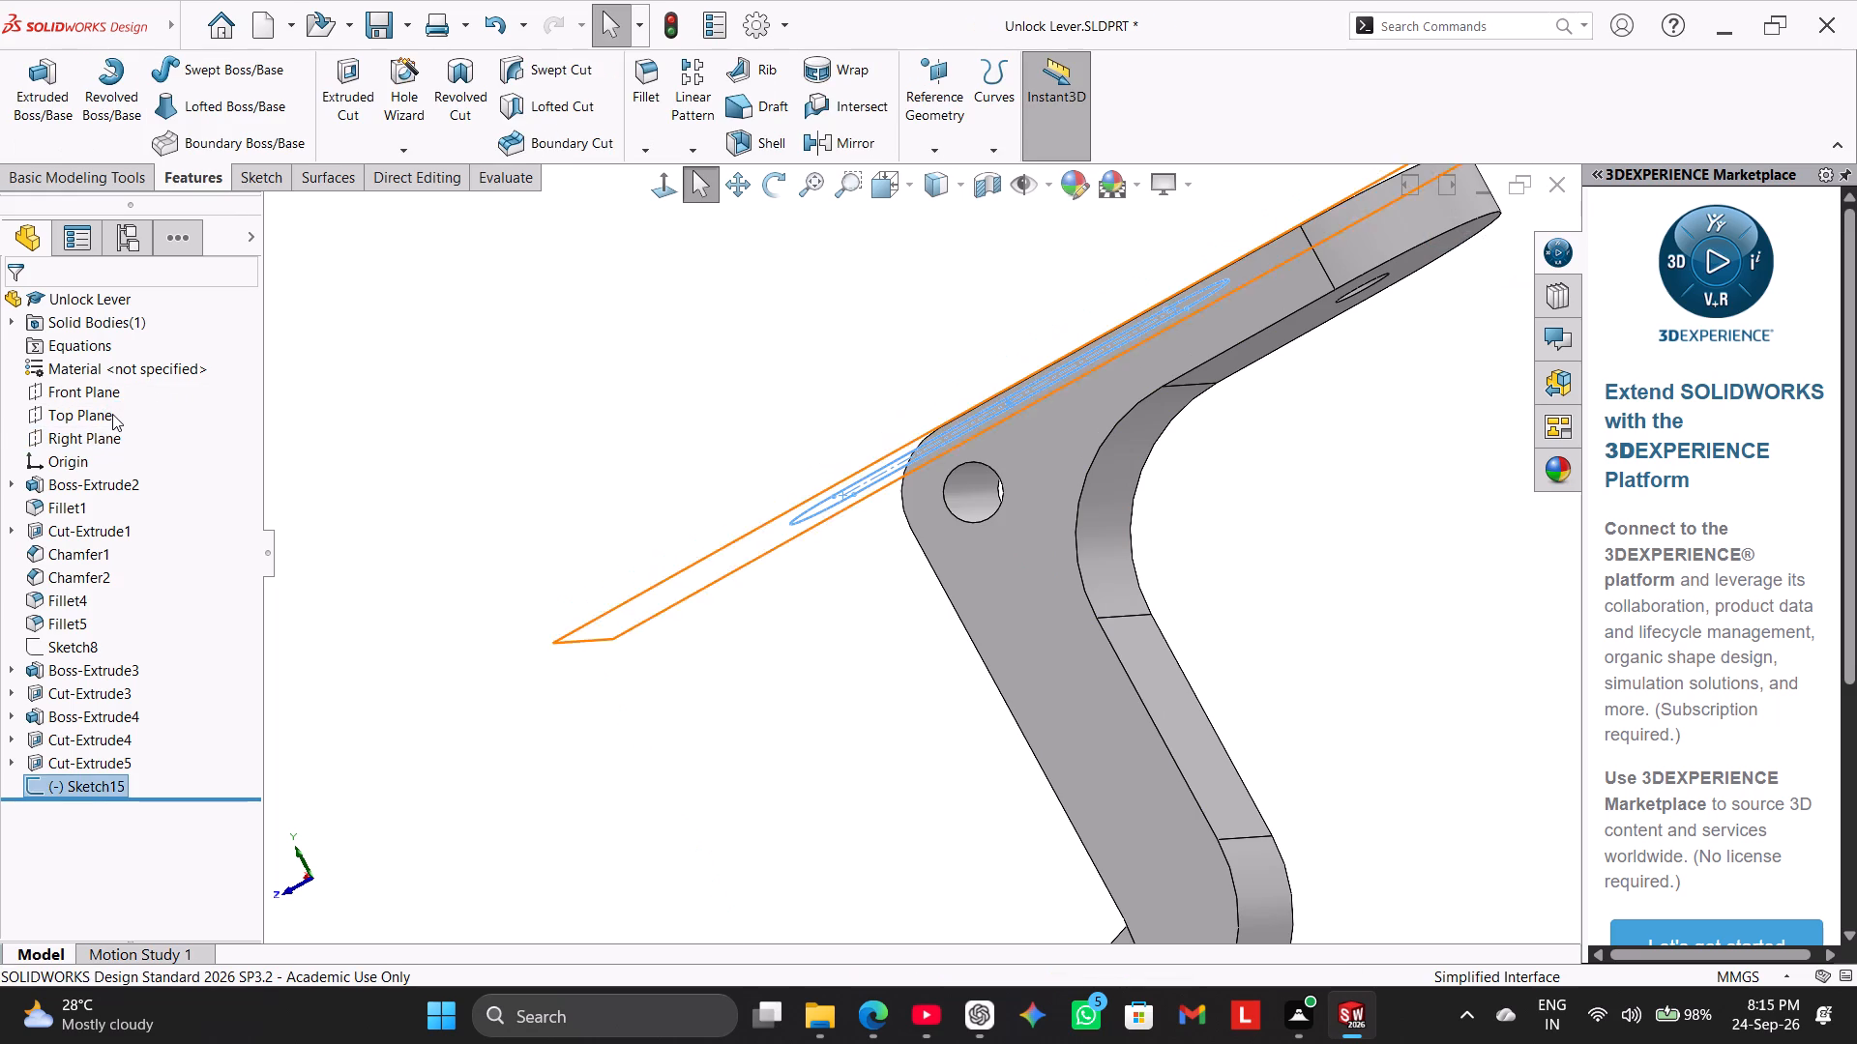
pyautogui.click(98, 439)
pyautogui.click(117, 417)
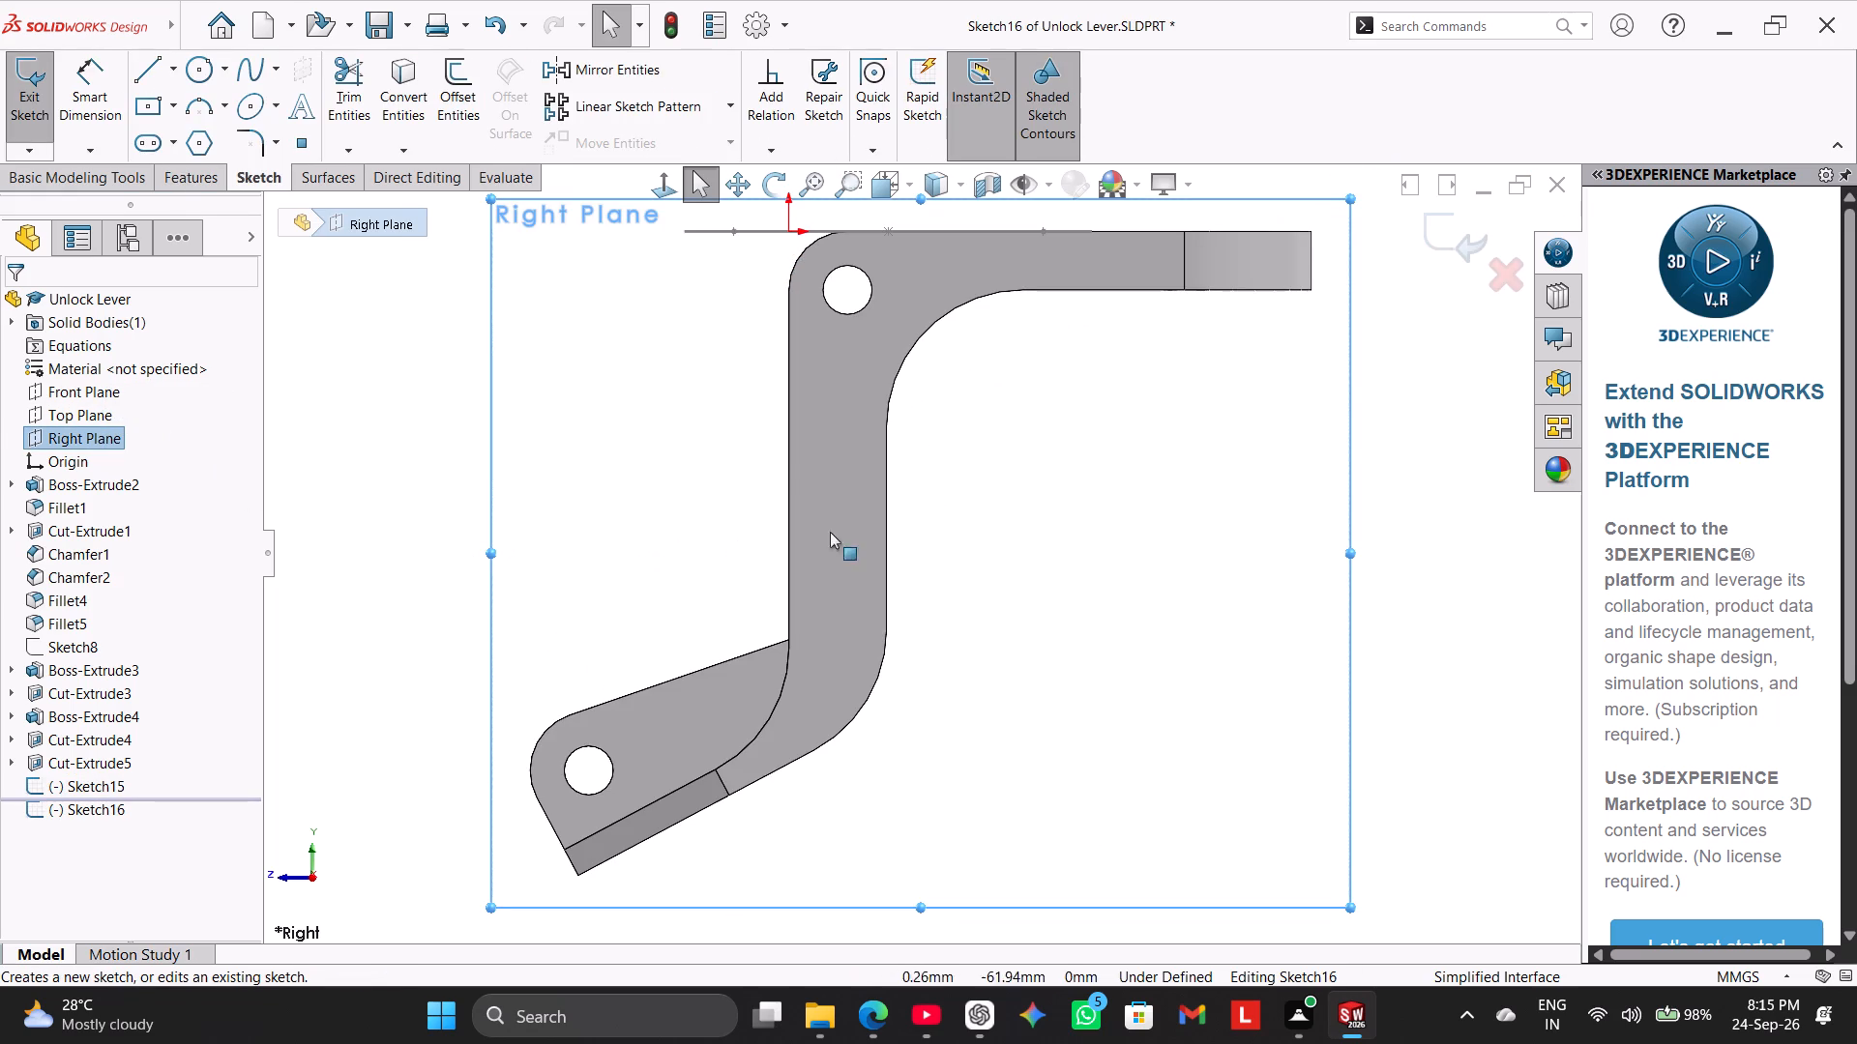
pyautogui.click(1042, 496)
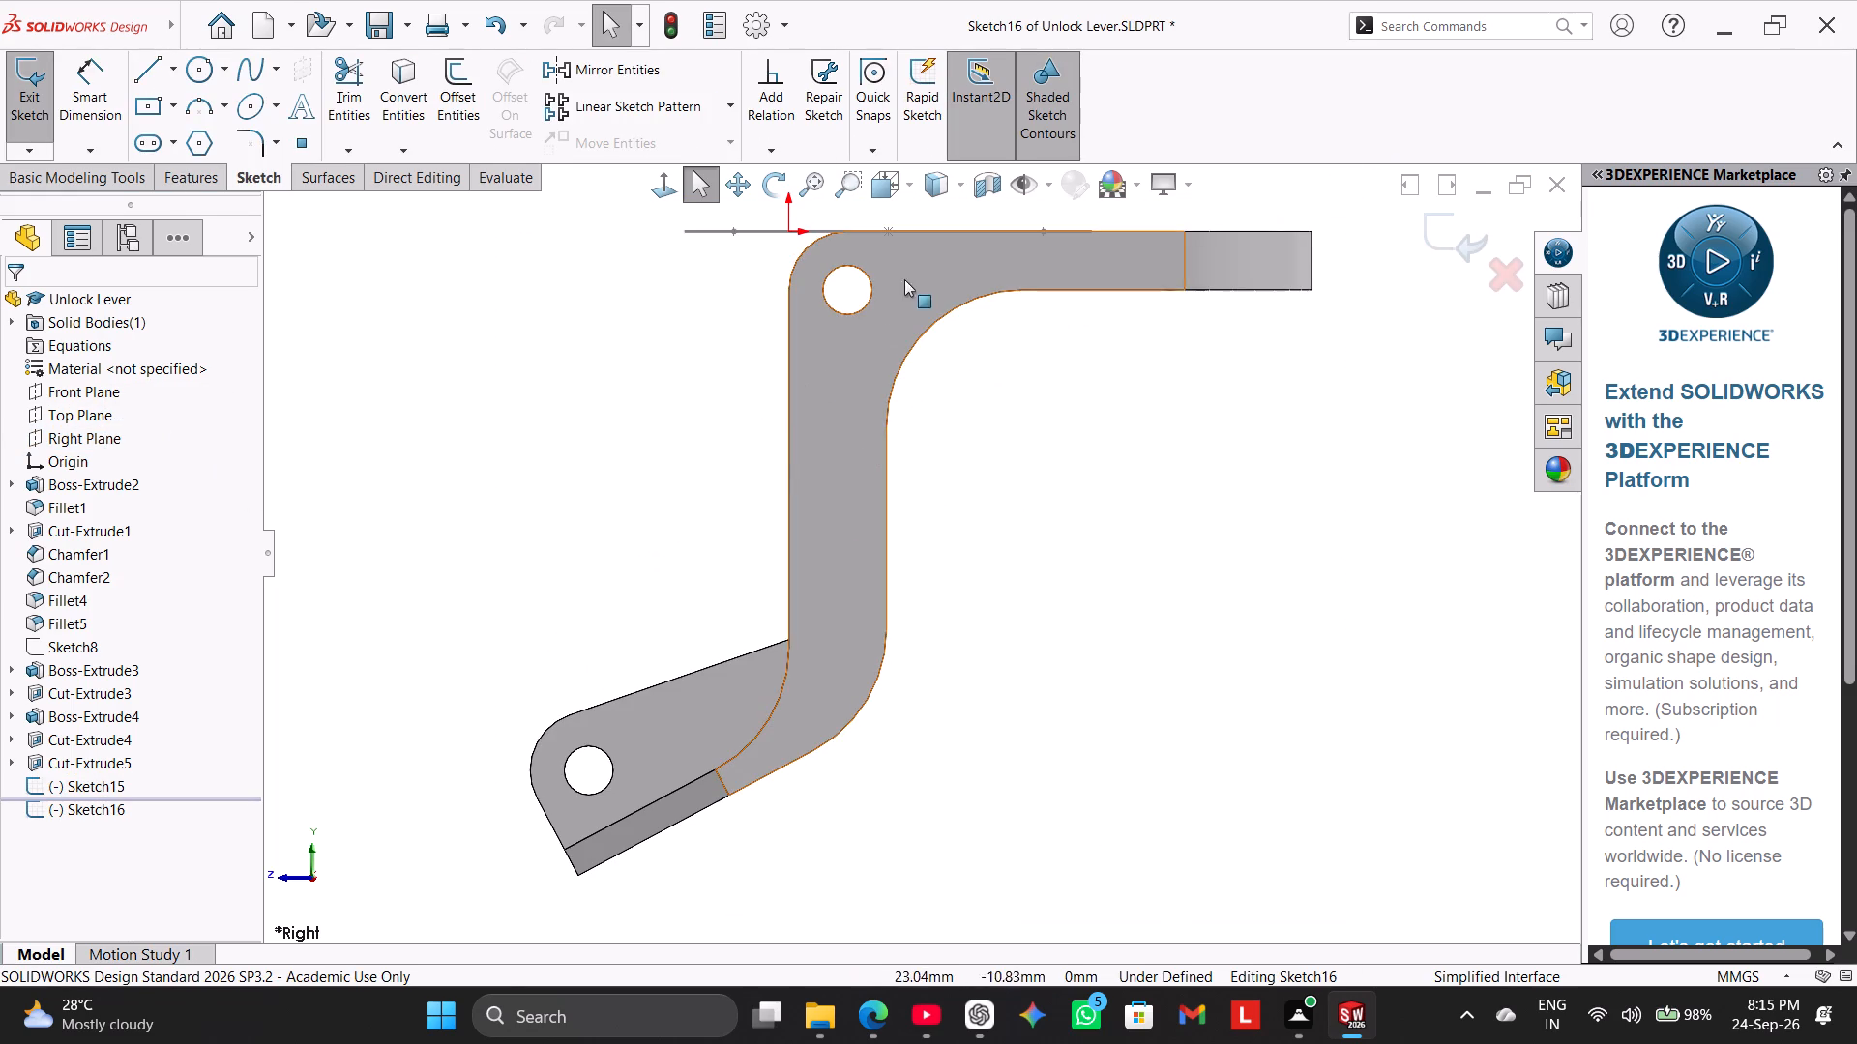
# Preview a section view of the lever on the Right Plane and inspect the wall profile around the bend.
pyautogui.click(983, 187)
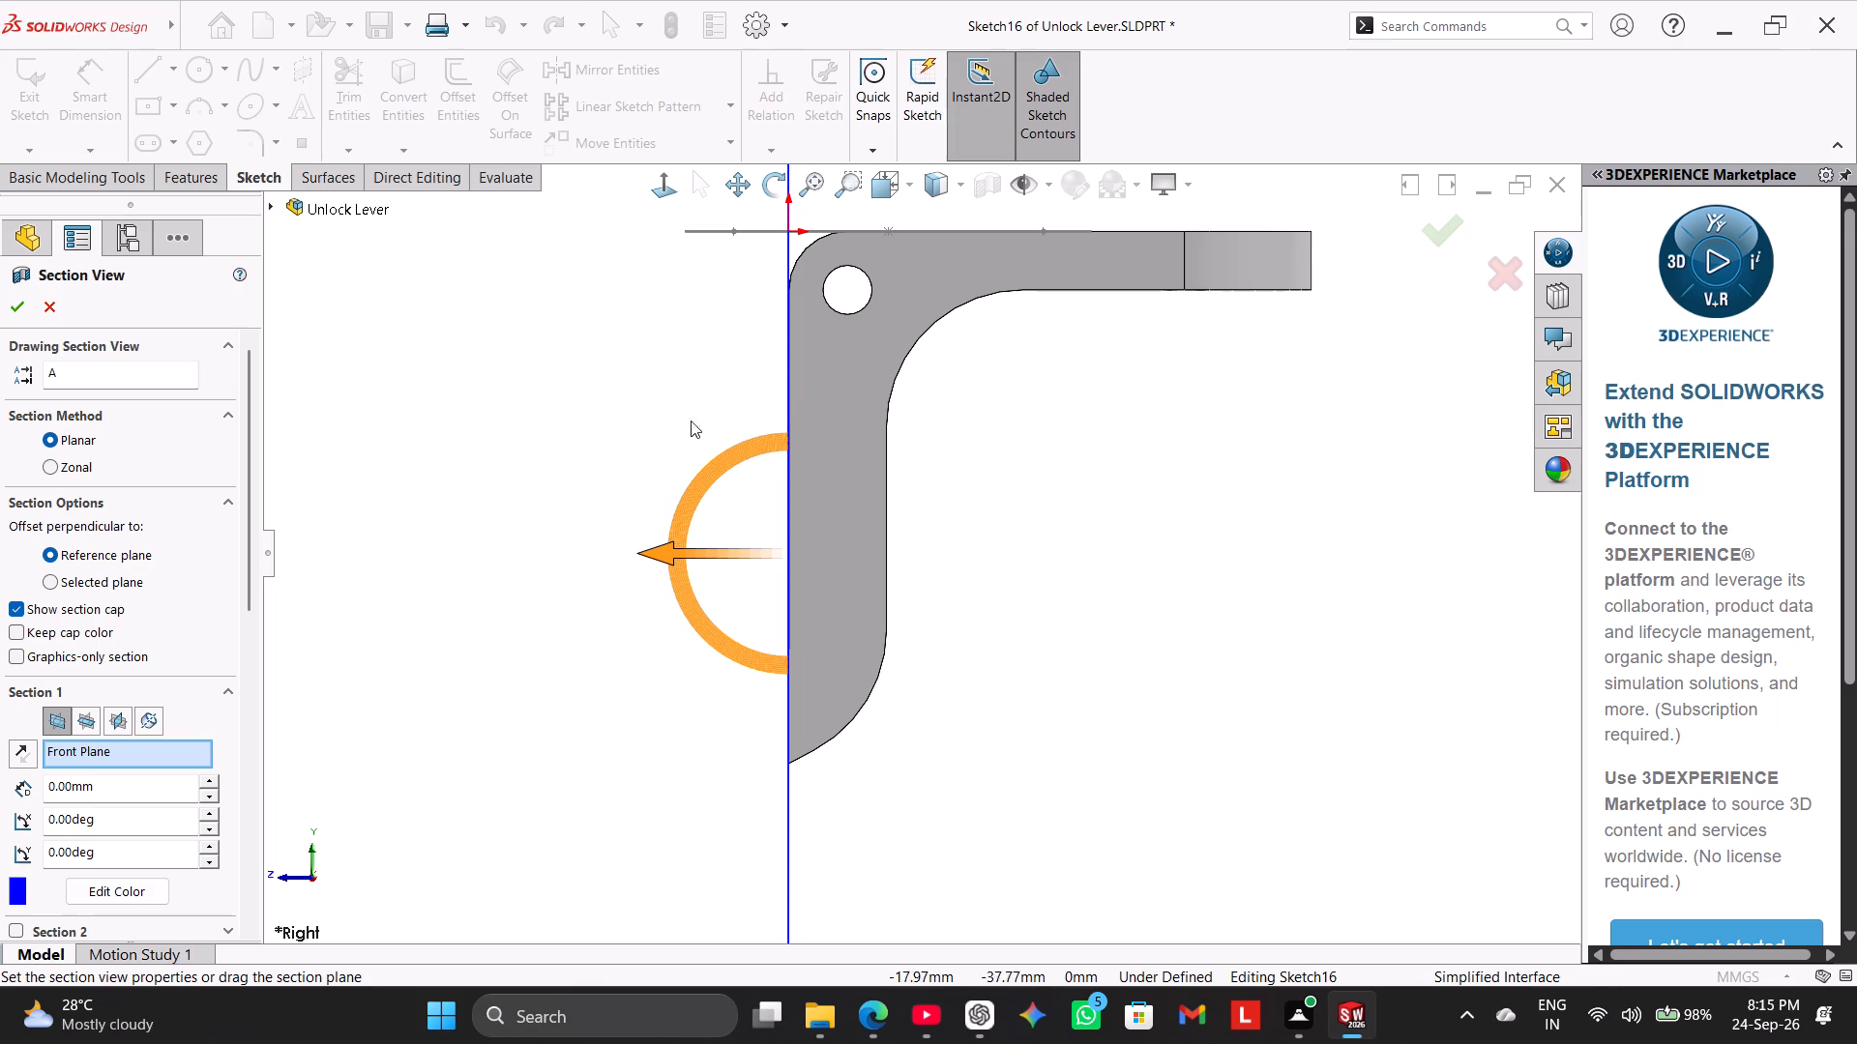
pyautogui.moveTo(459, 511); pyautogui.dragTo(512, 594, button='middle')
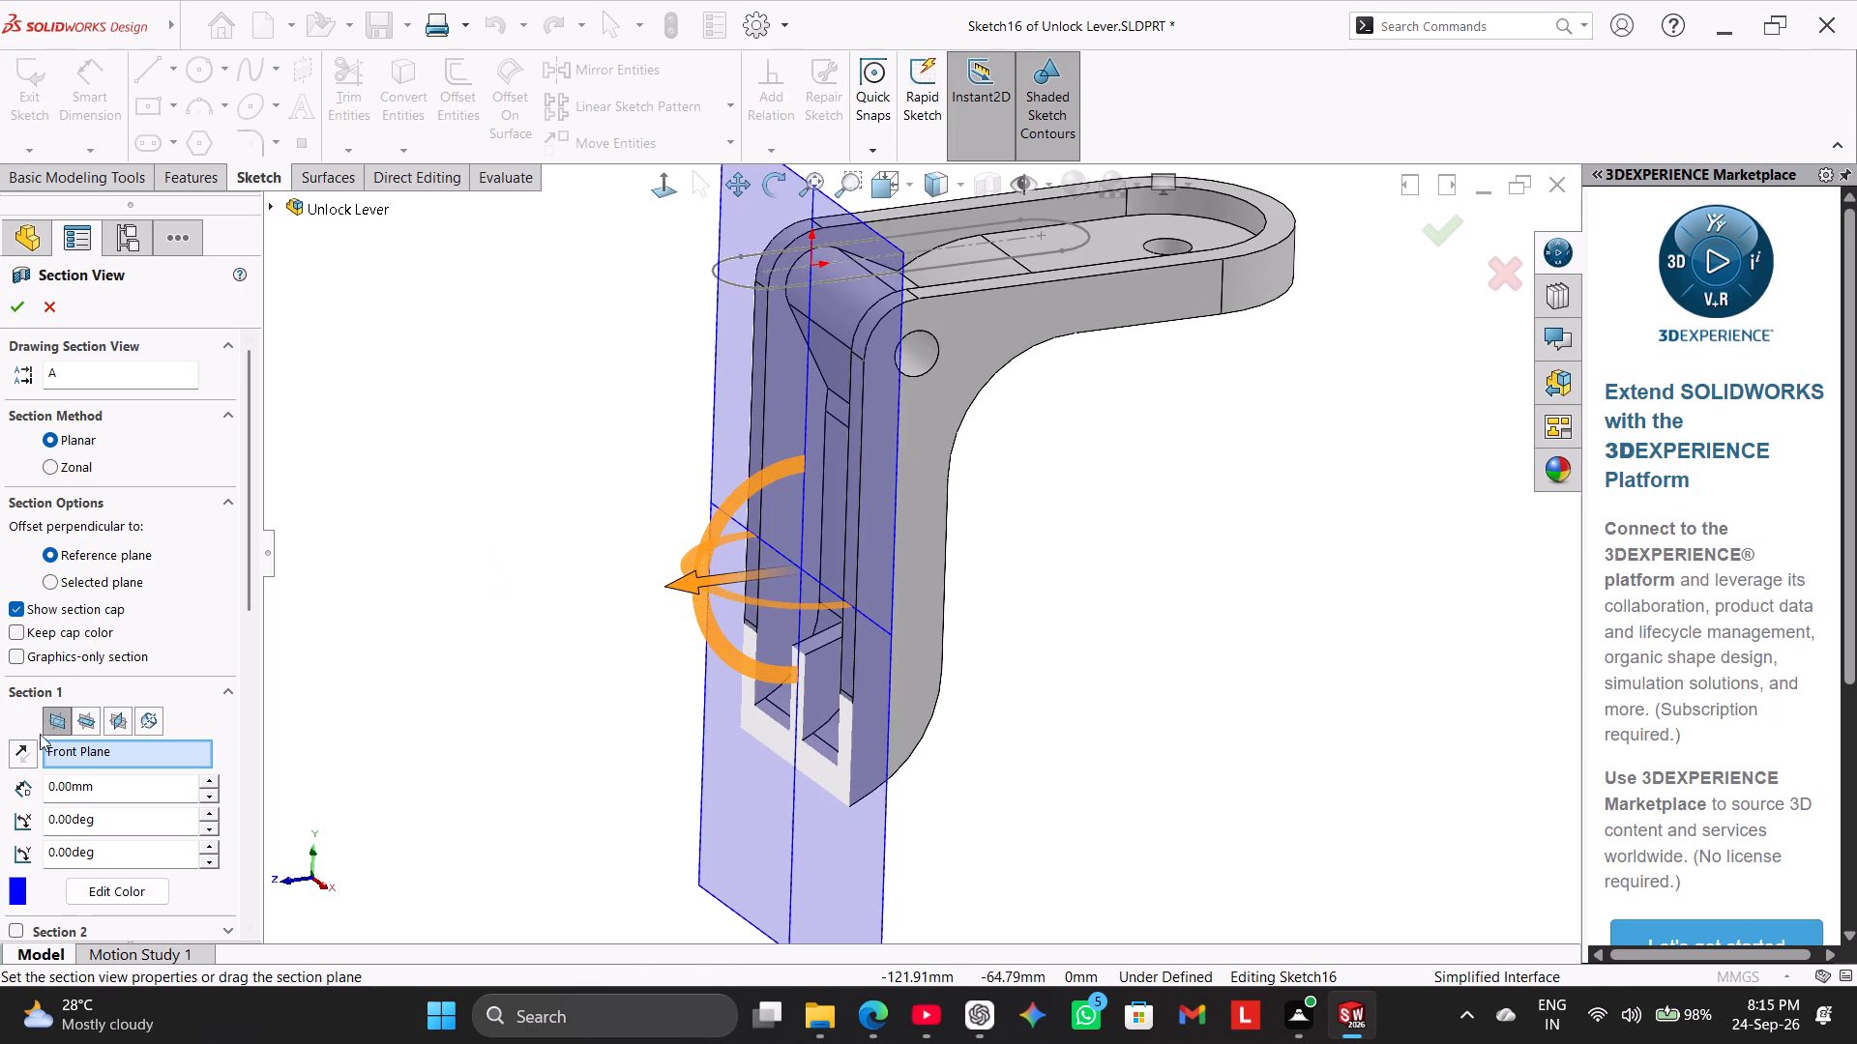
pyautogui.click(123, 725)
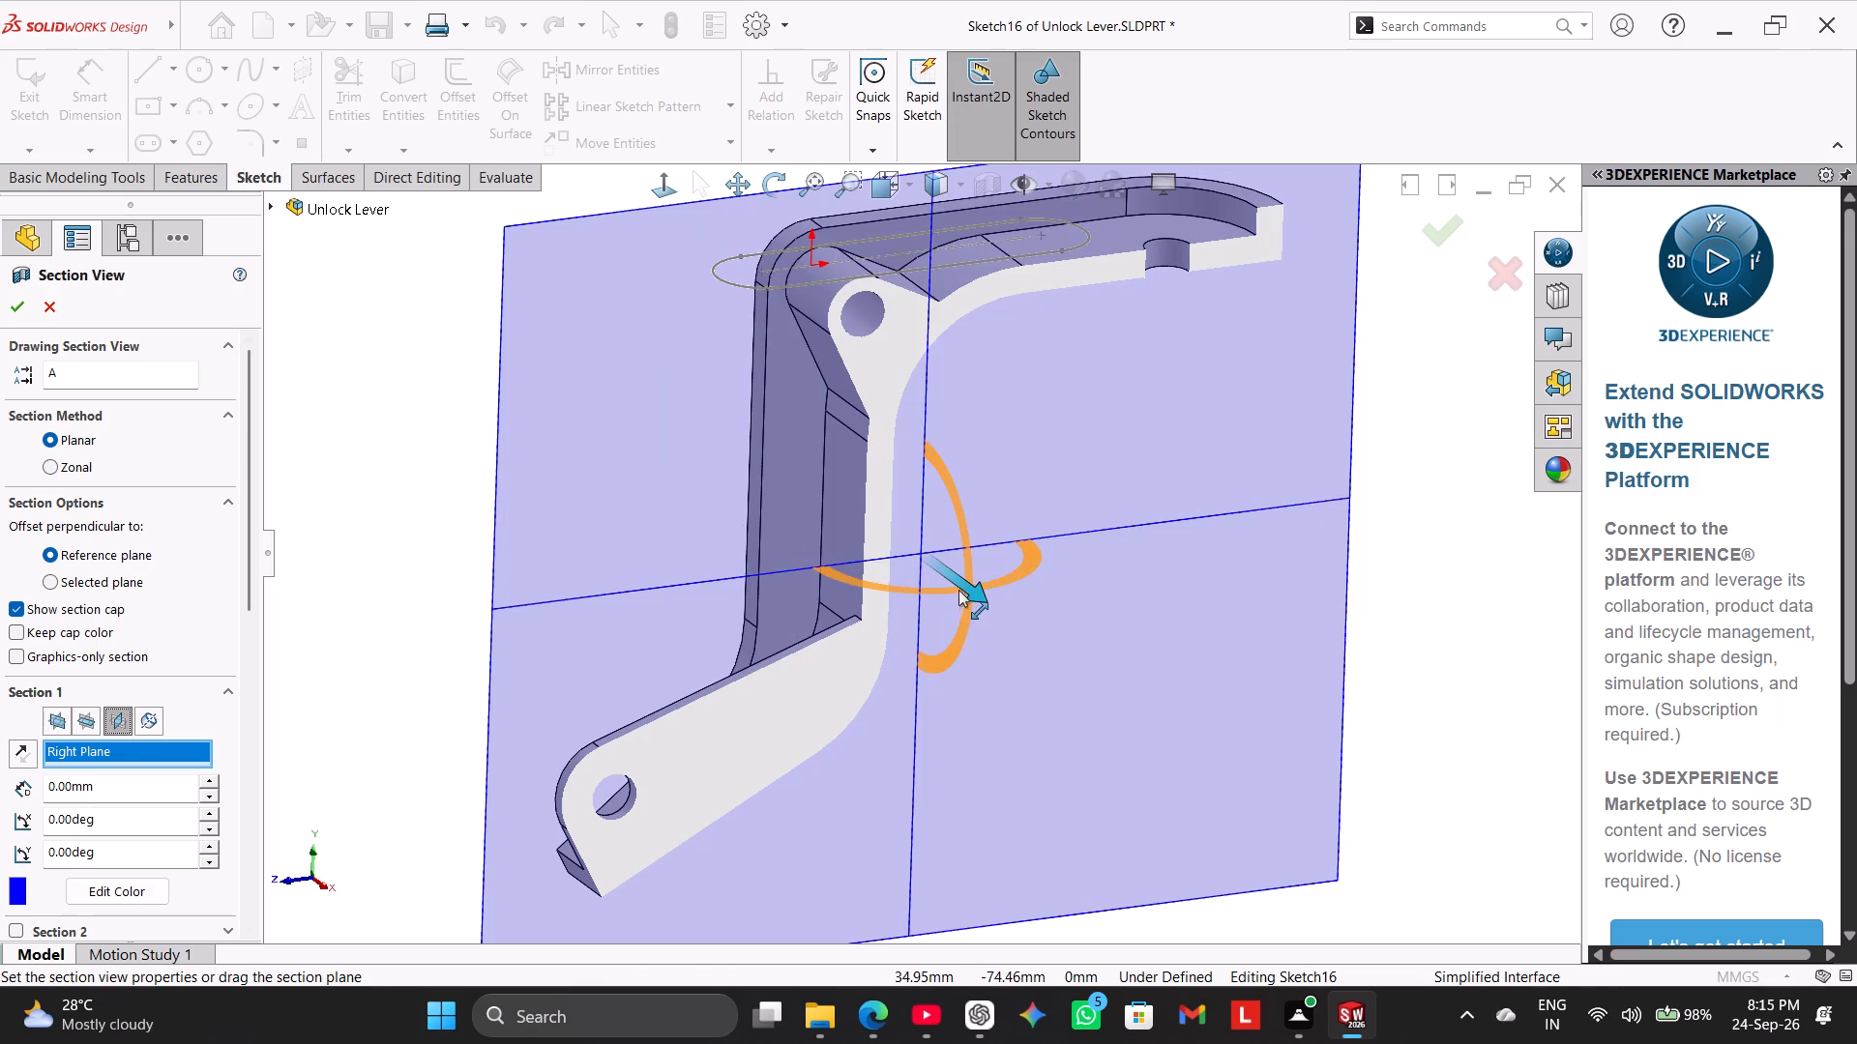
pyautogui.moveTo(467, 464); pyautogui.dragTo(555, 515, button='middle')
pyautogui.scroll(-1, 553, 509)
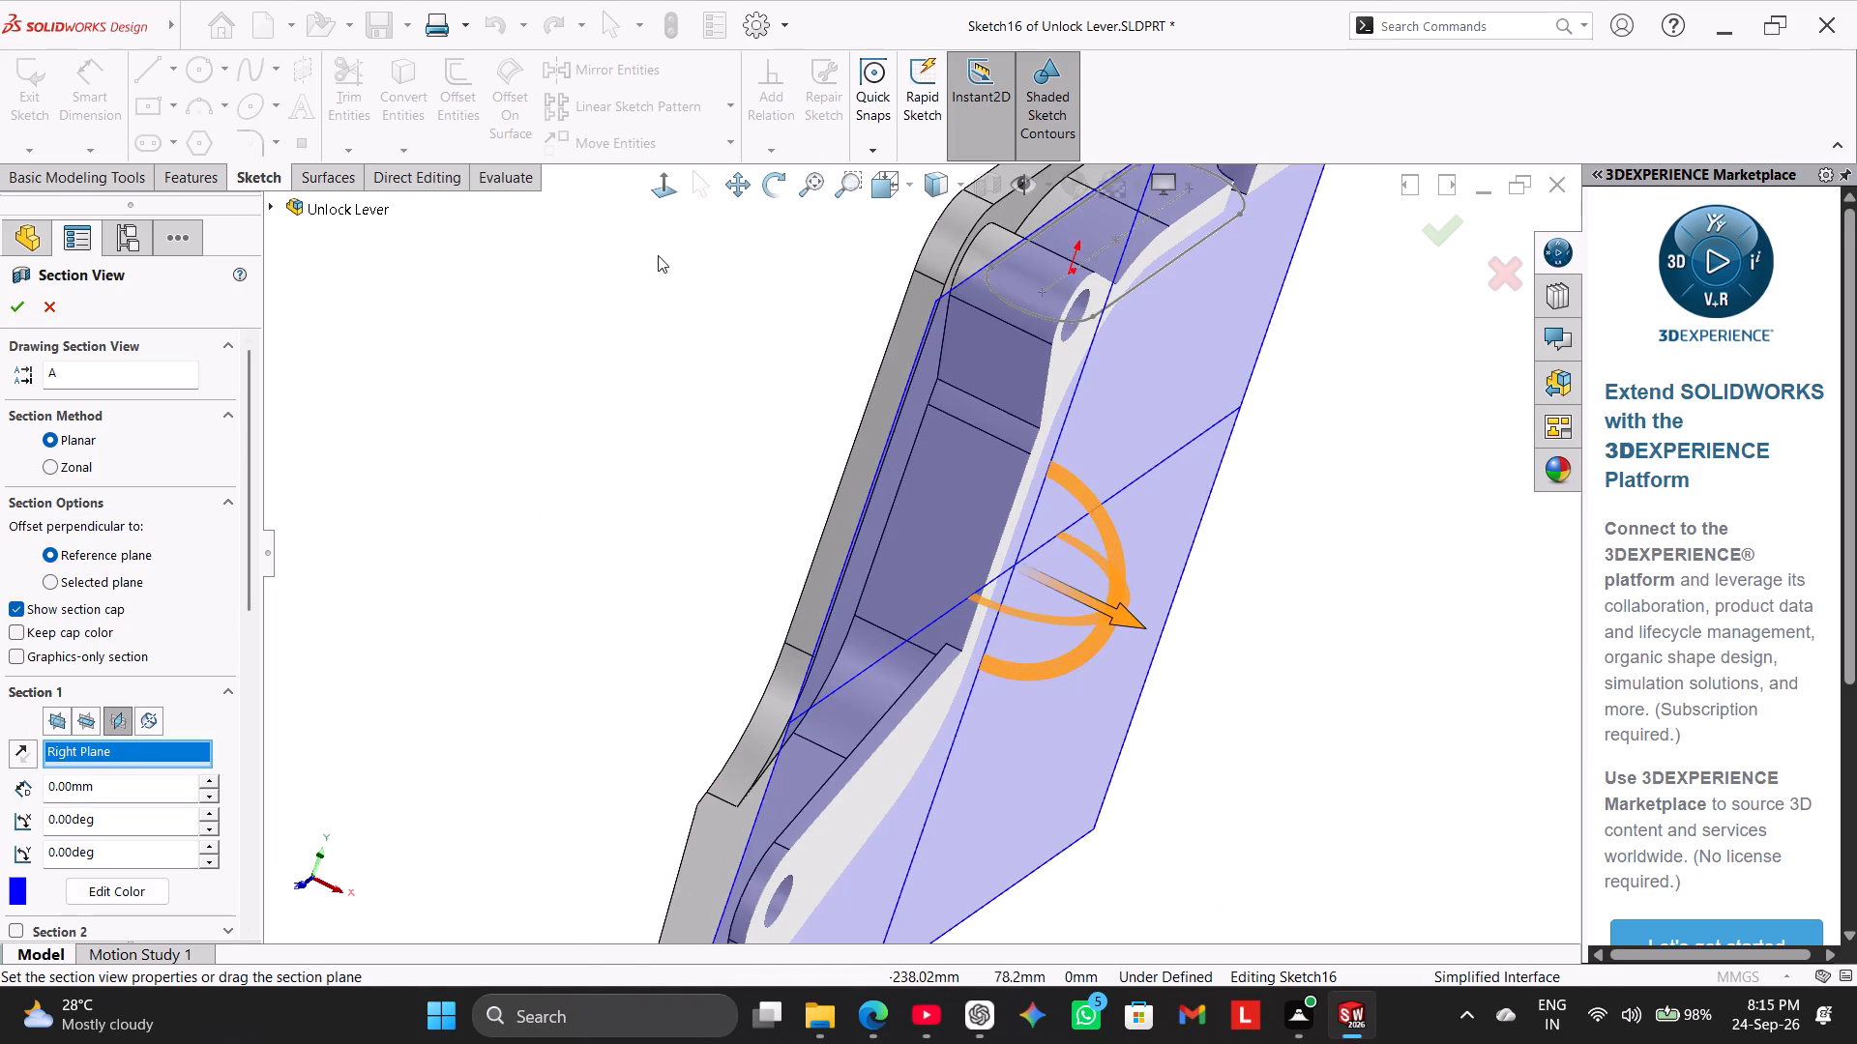
pyautogui.click(655, 188)
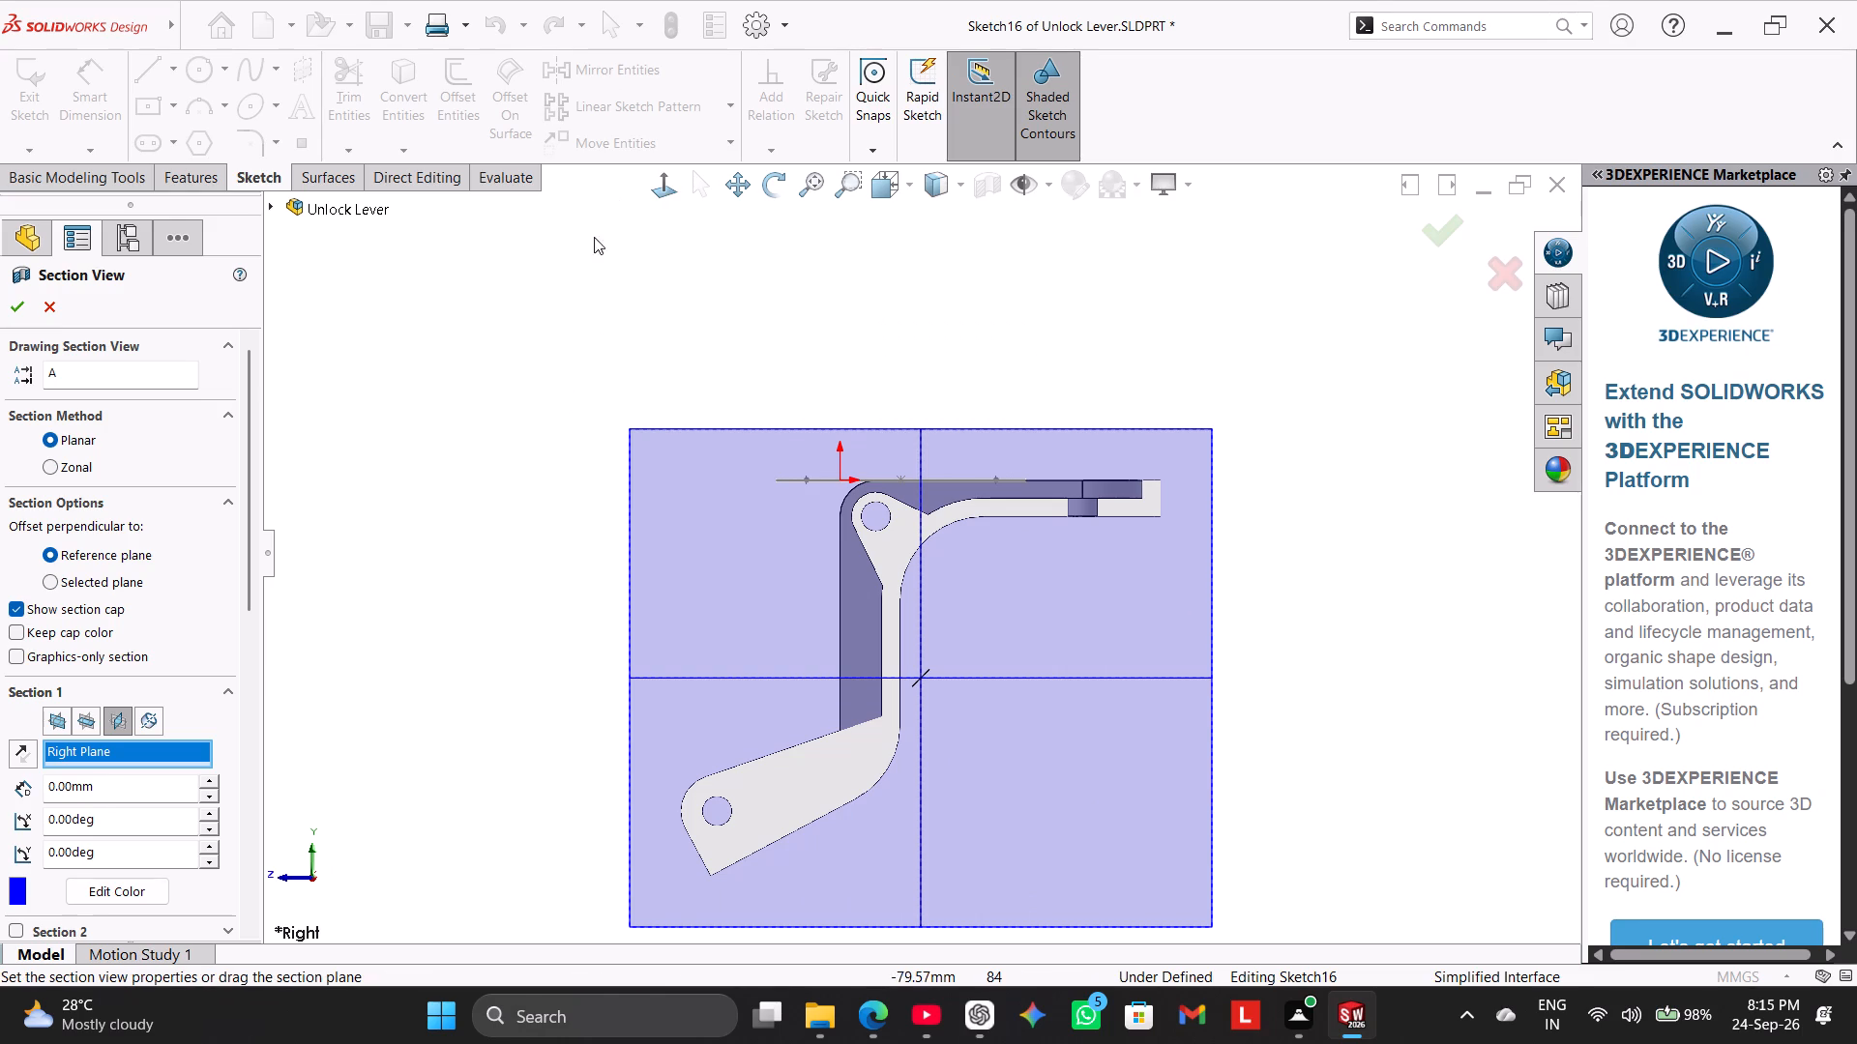
pyautogui.moveTo(603, 311); pyautogui.dragTo(725, 410, button='middle')
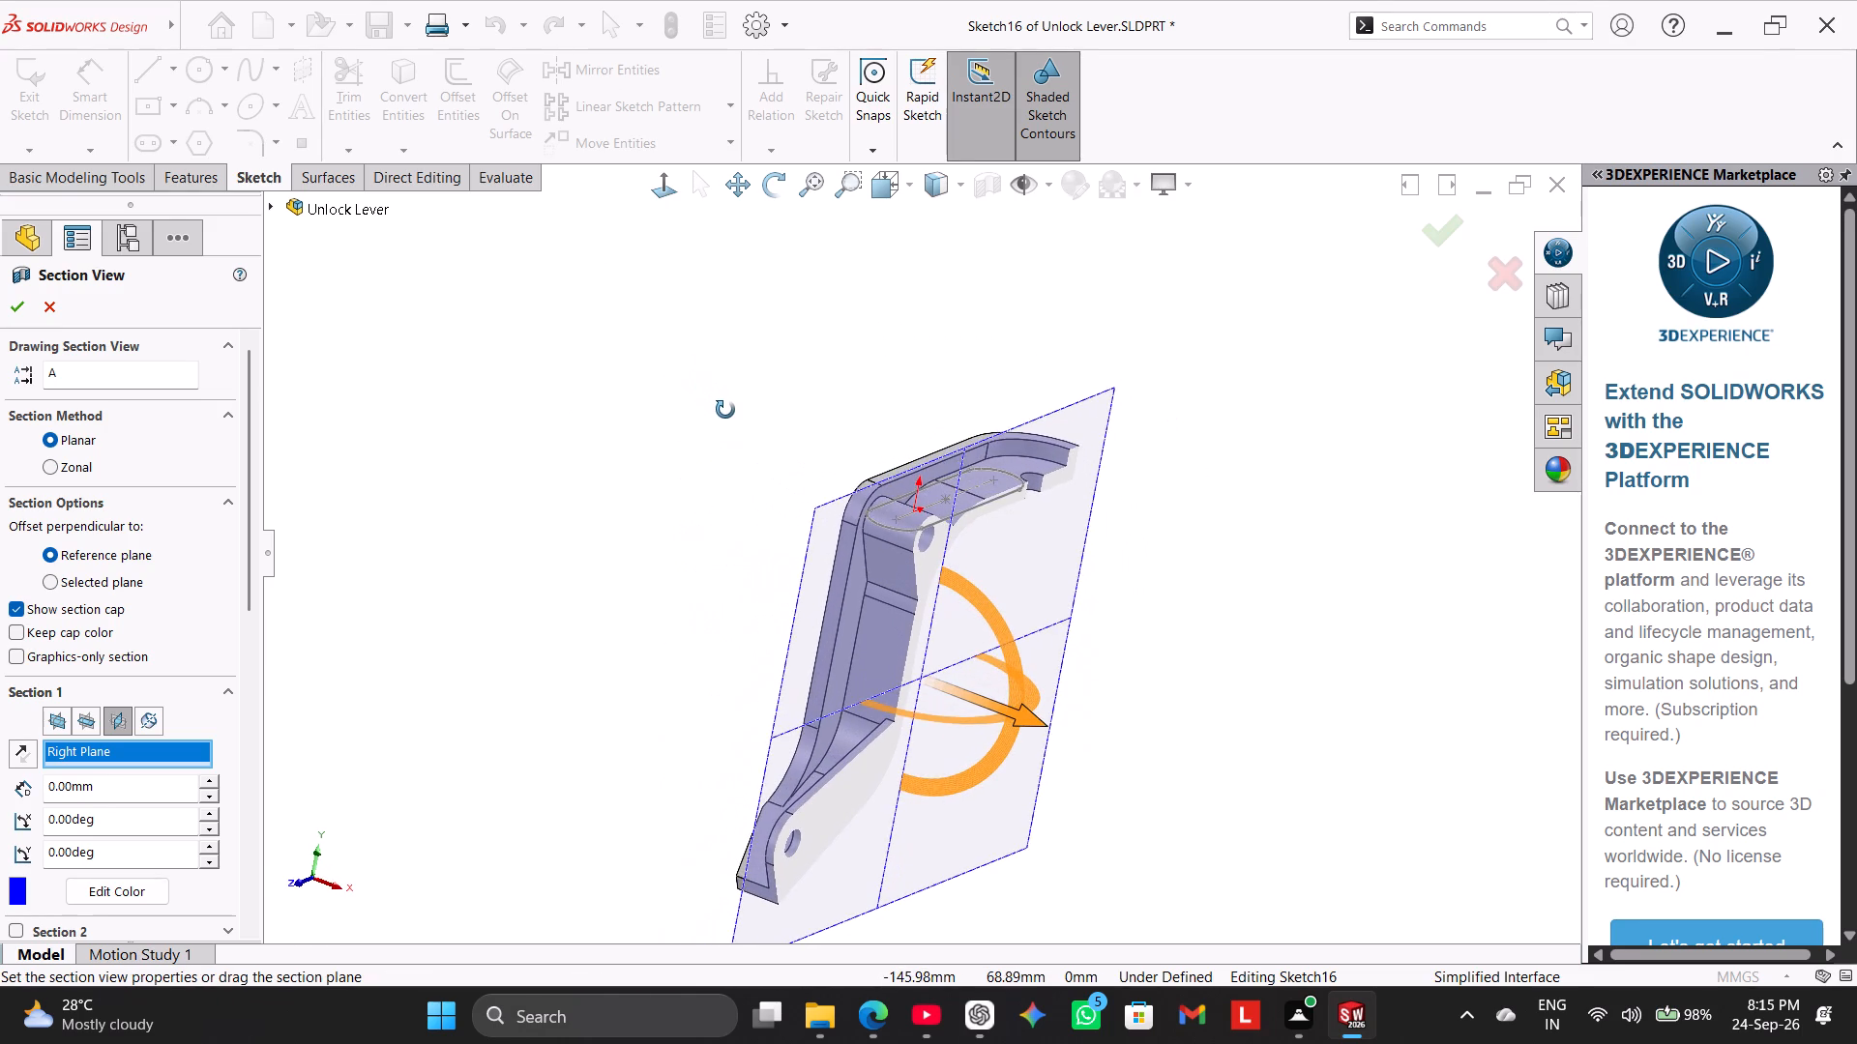
pyautogui.moveTo(725, 410); pyautogui.dragTo(731, 419, button='middle')
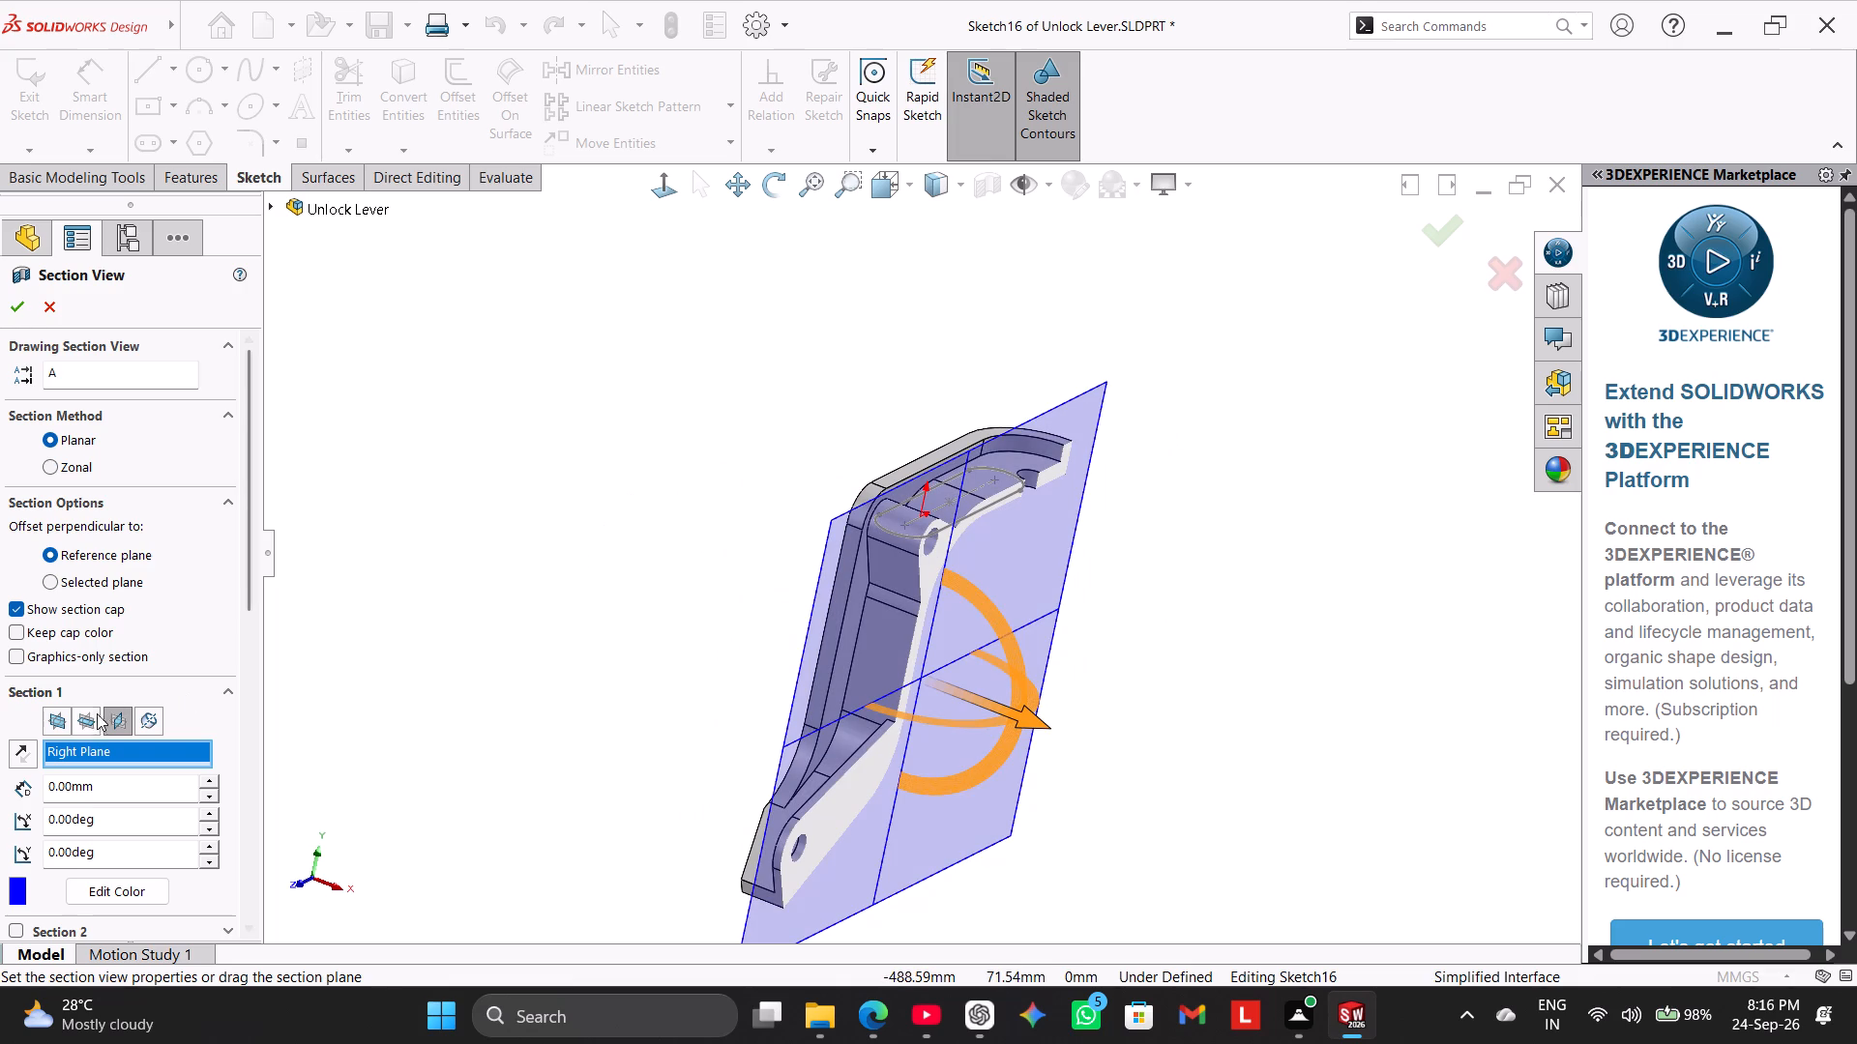
# Switch the section preview to the Top Plane, inspect the lever from both faces and offset the section plane 15 mm.
pyautogui.click(90, 717)
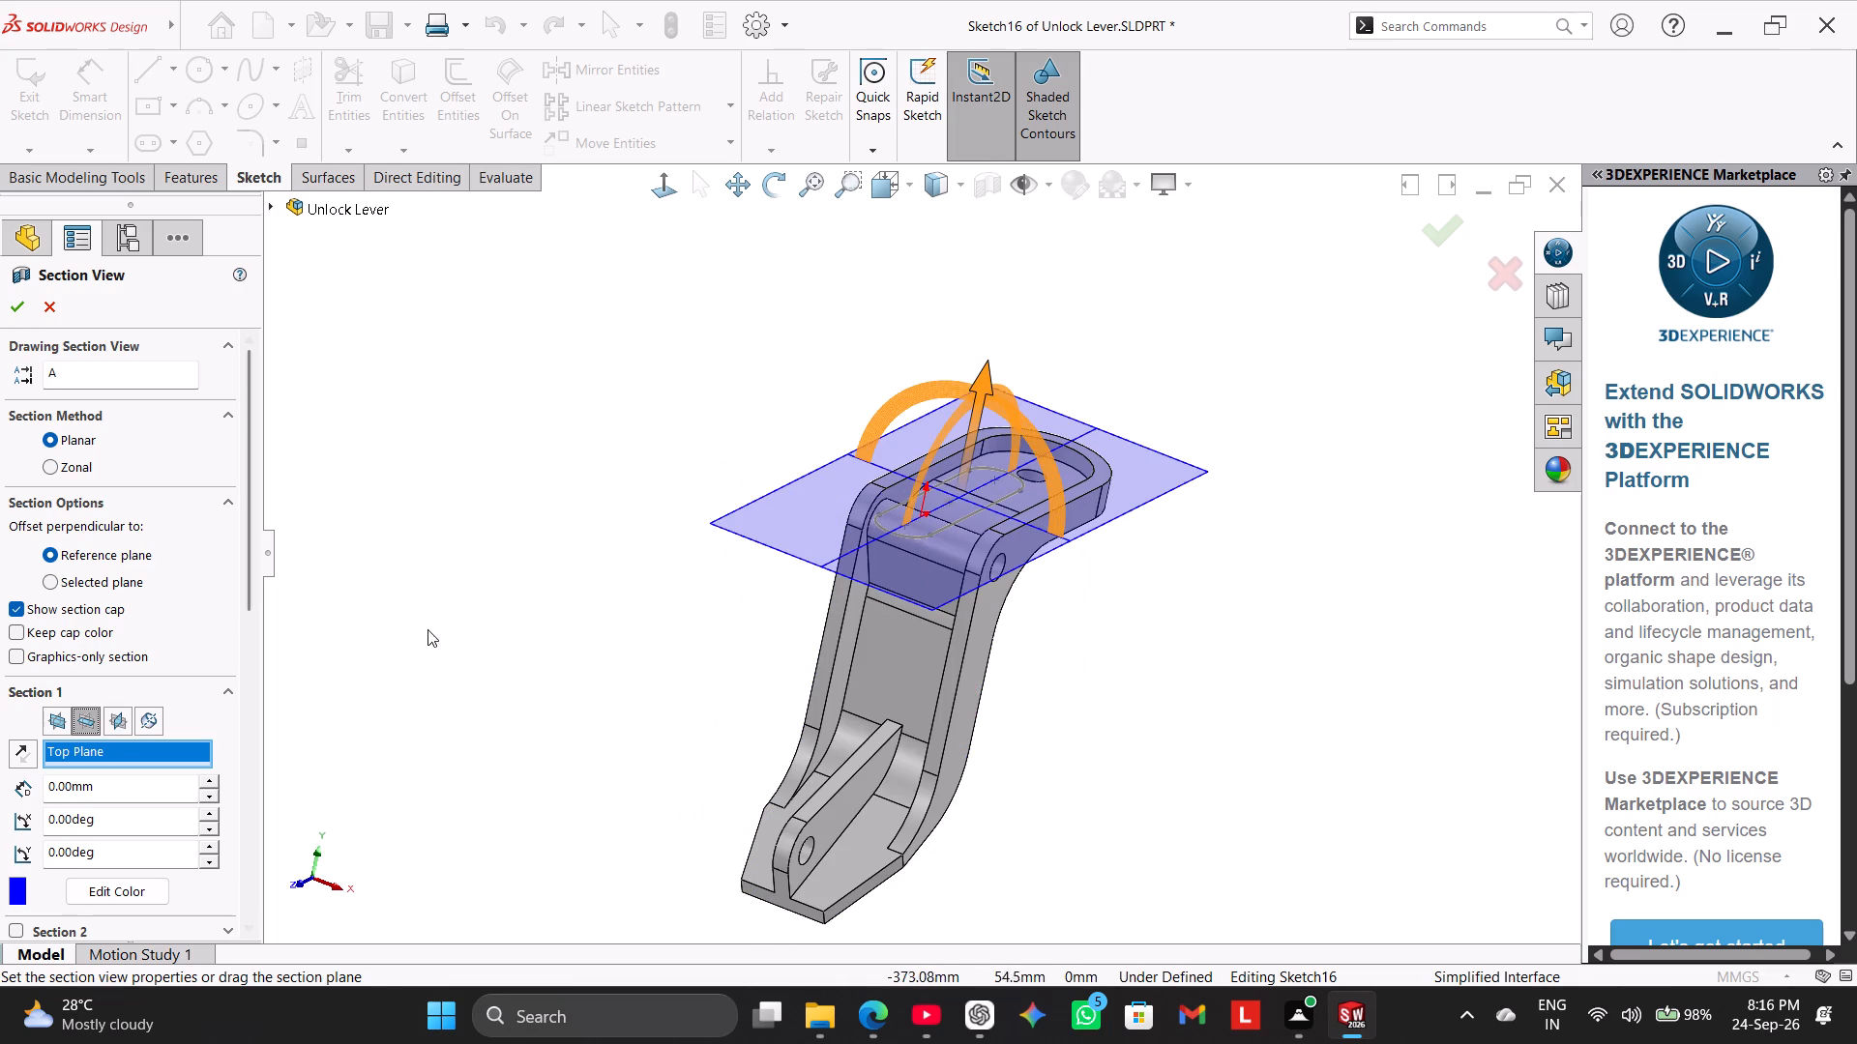
pyautogui.moveTo(438, 618); pyautogui.dragTo(333, 569, button='middle')
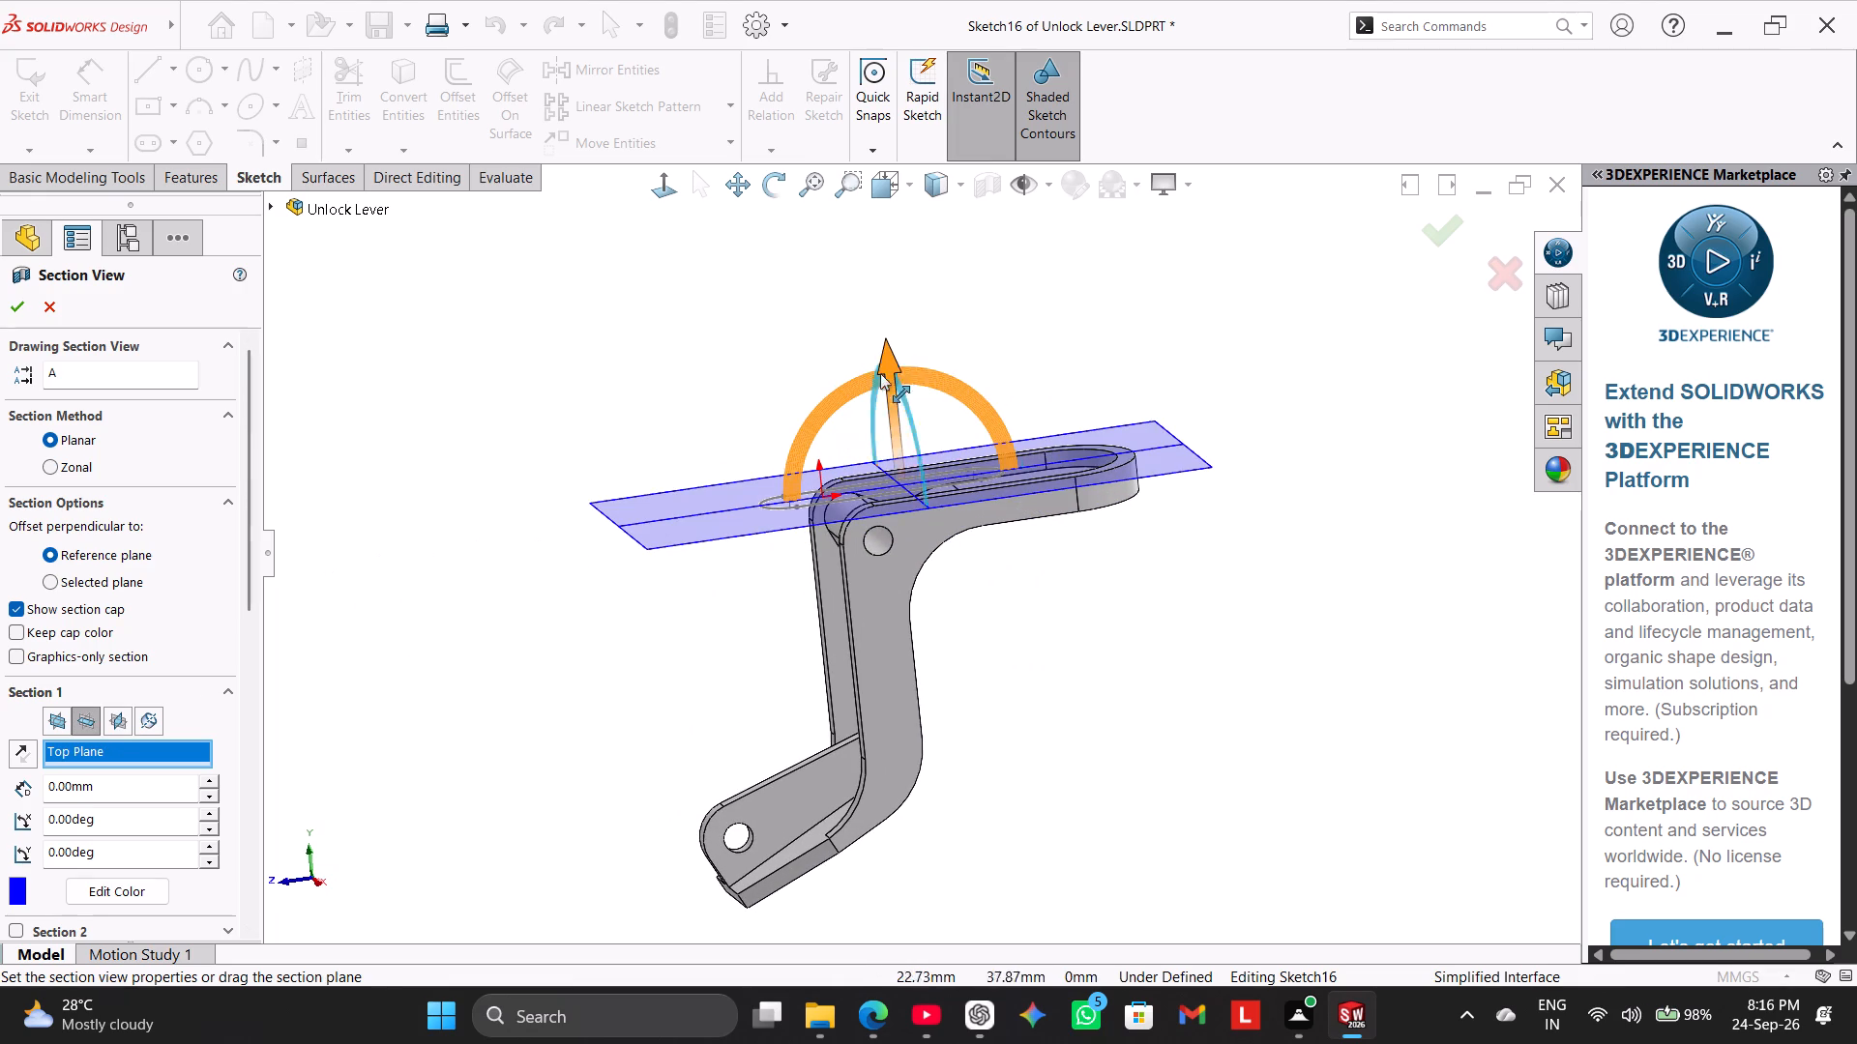
pyautogui.click(657, 183)
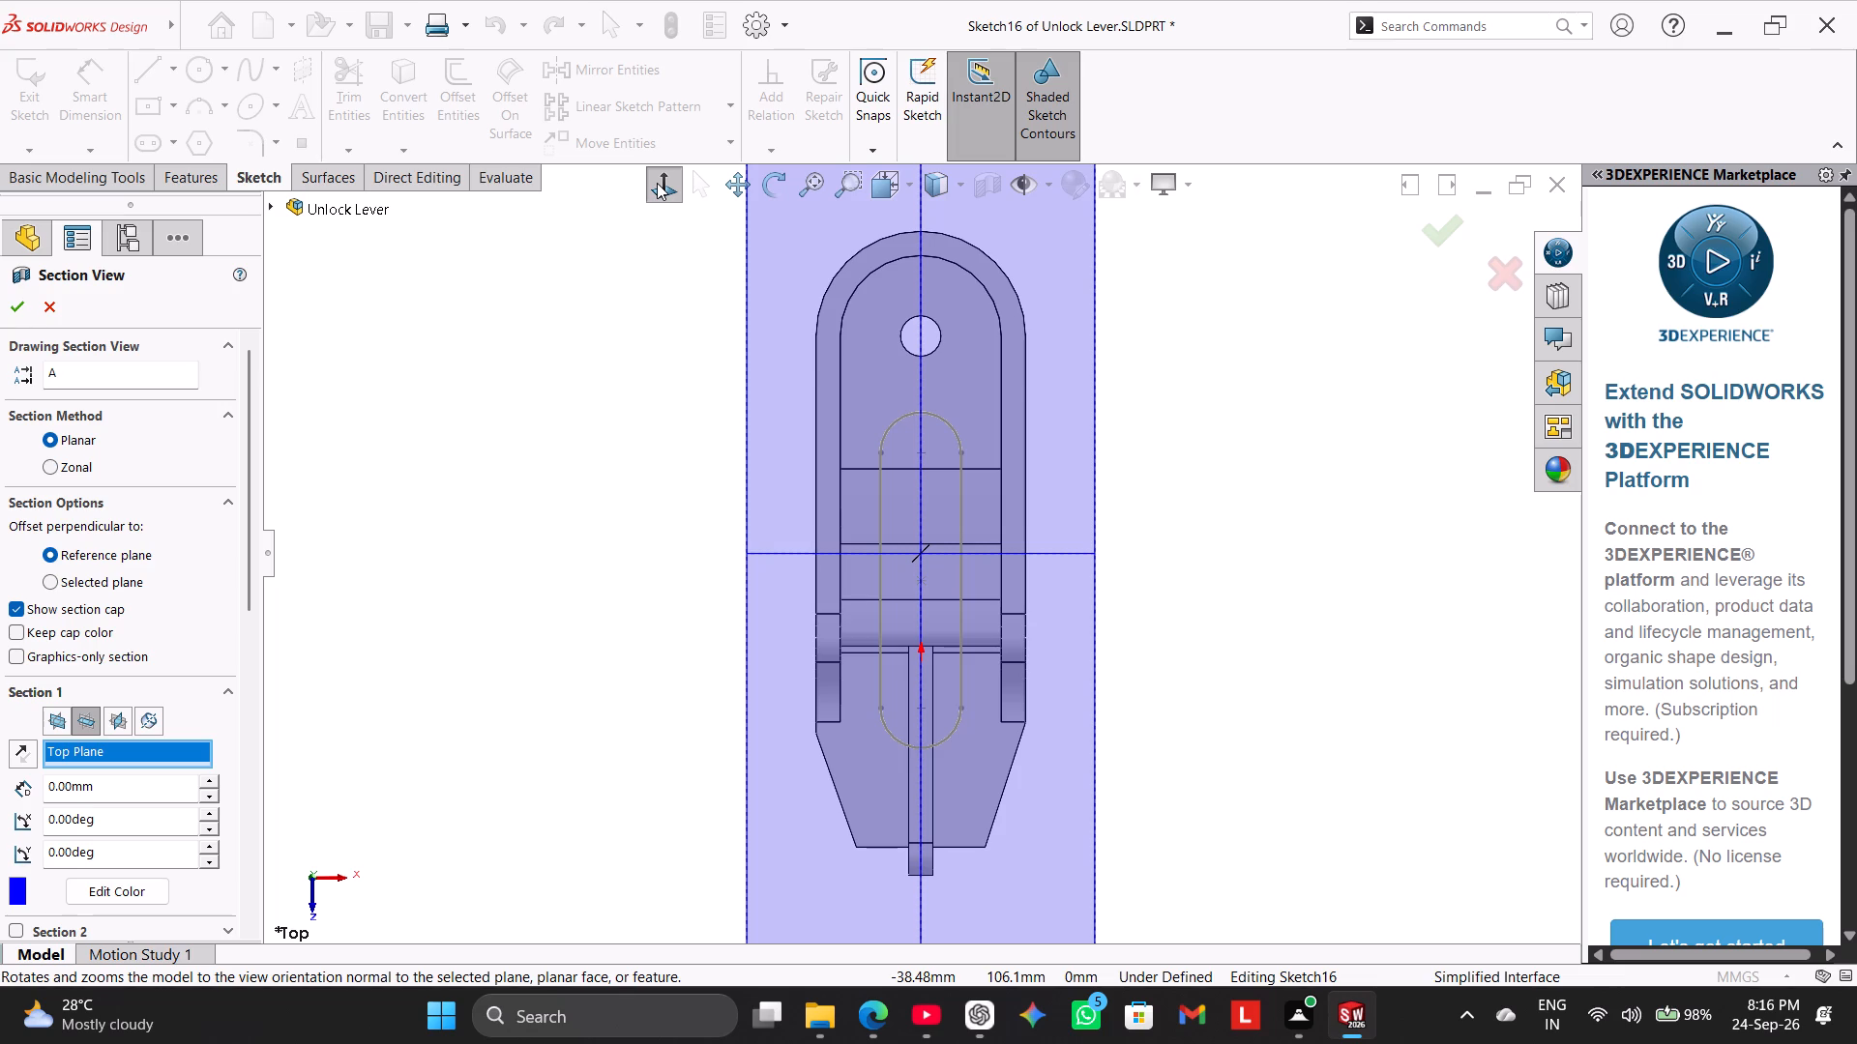
pyautogui.click(657, 183)
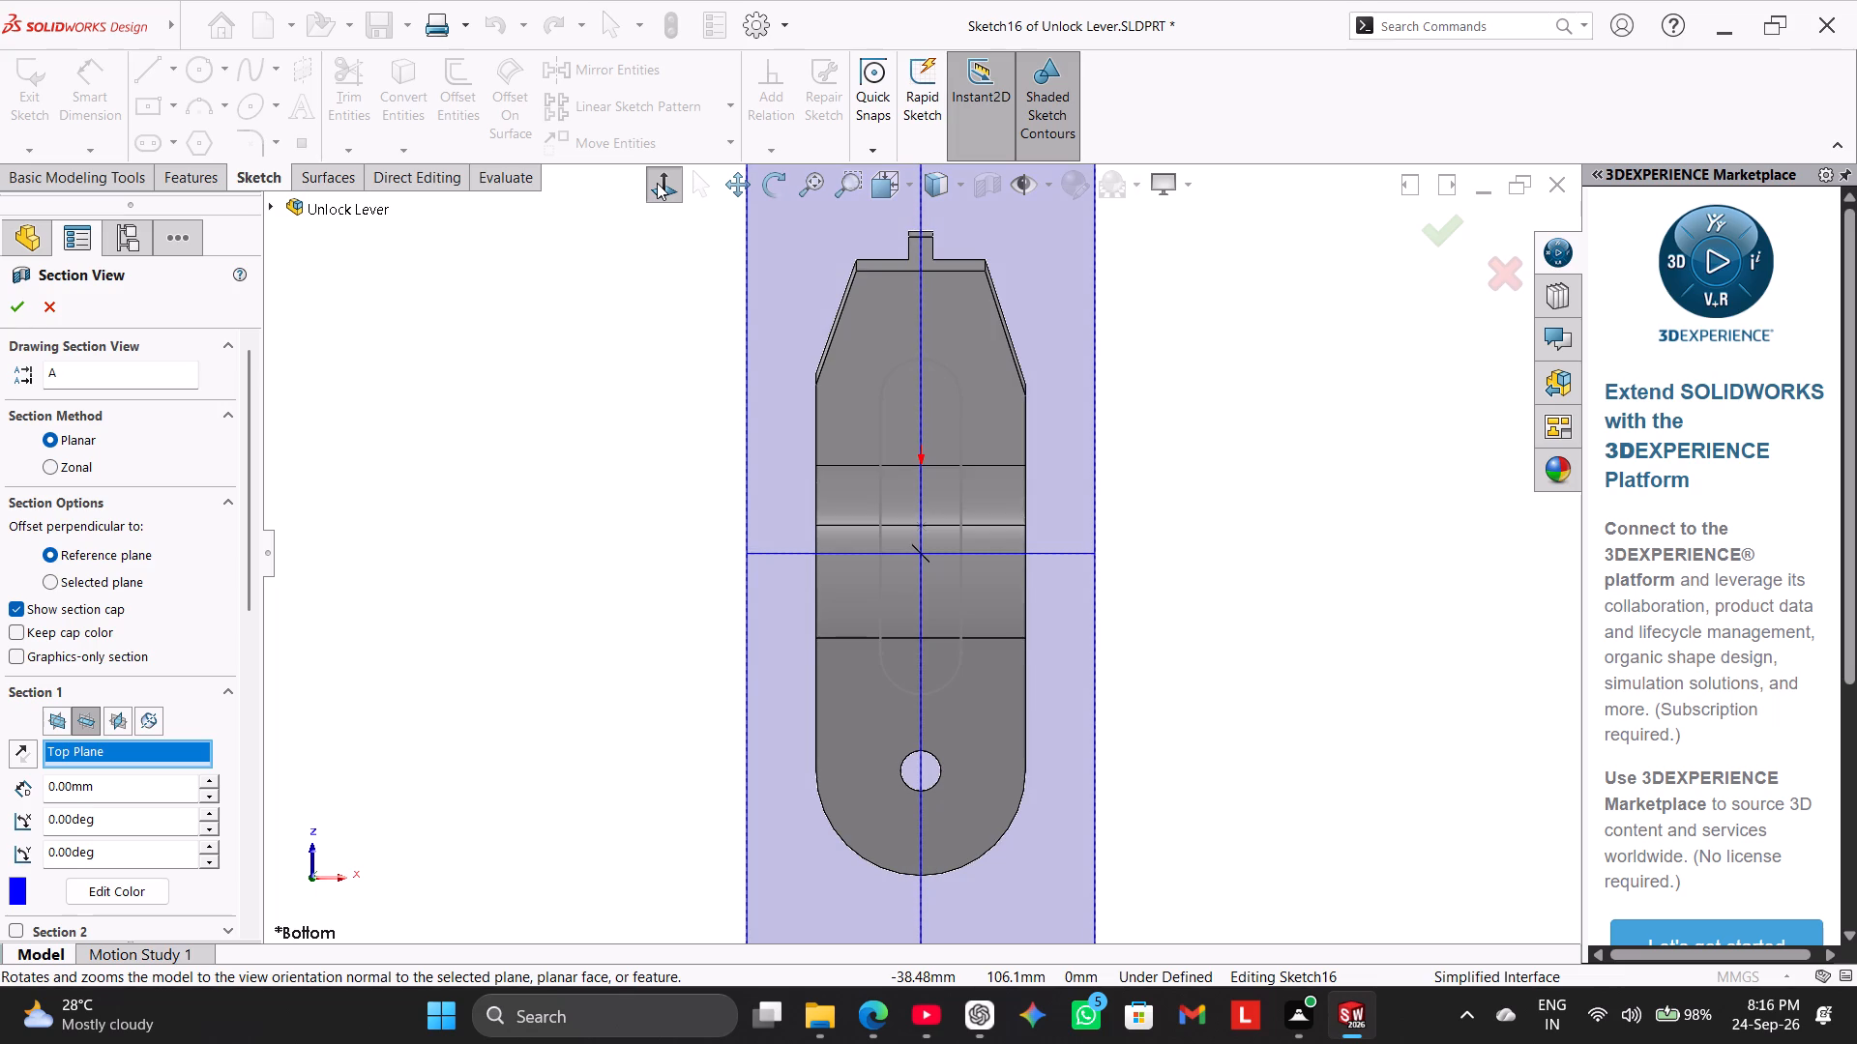
pyautogui.click(657, 183)
pyautogui.moveTo(688, 333); pyautogui.dragTo(828, 443, button='middle')
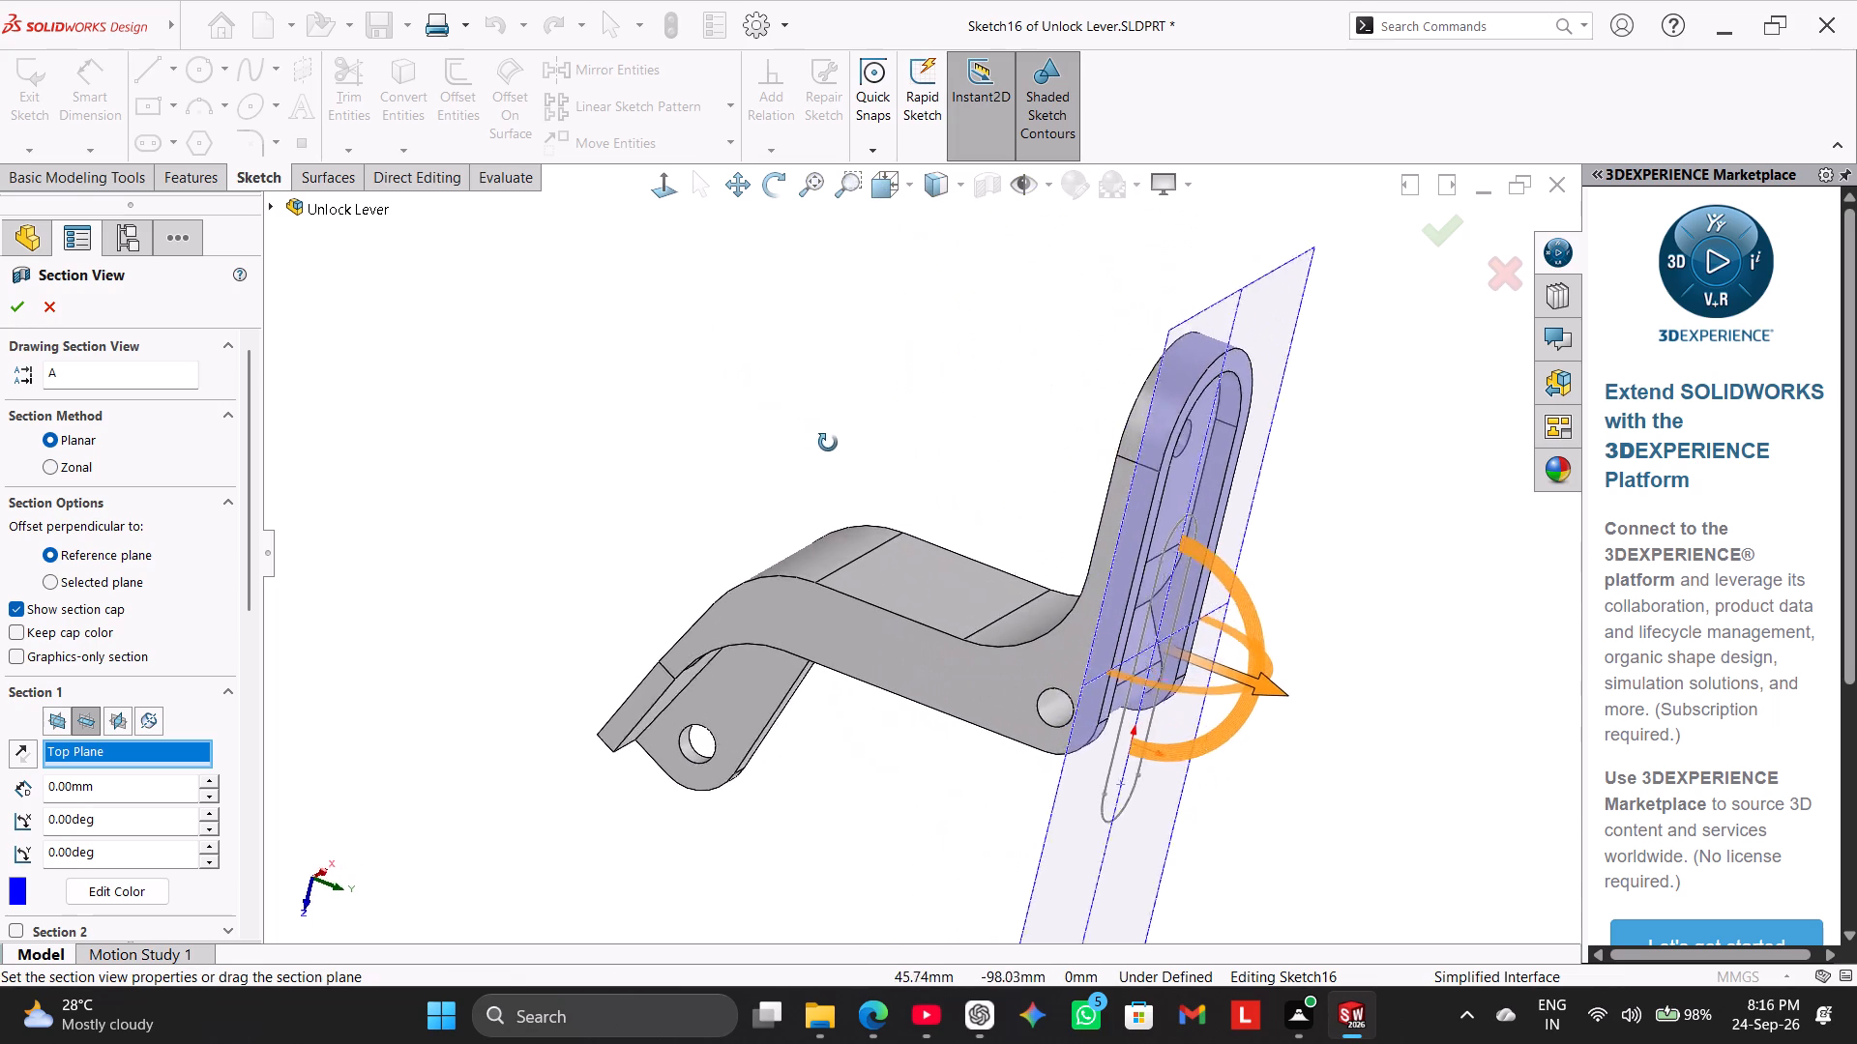
pyautogui.moveTo(828, 443); pyautogui.dragTo(869, 453, button='middle')
pyautogui.moveTo(1293, 695); pyautogui.dragTo(1331, 728)
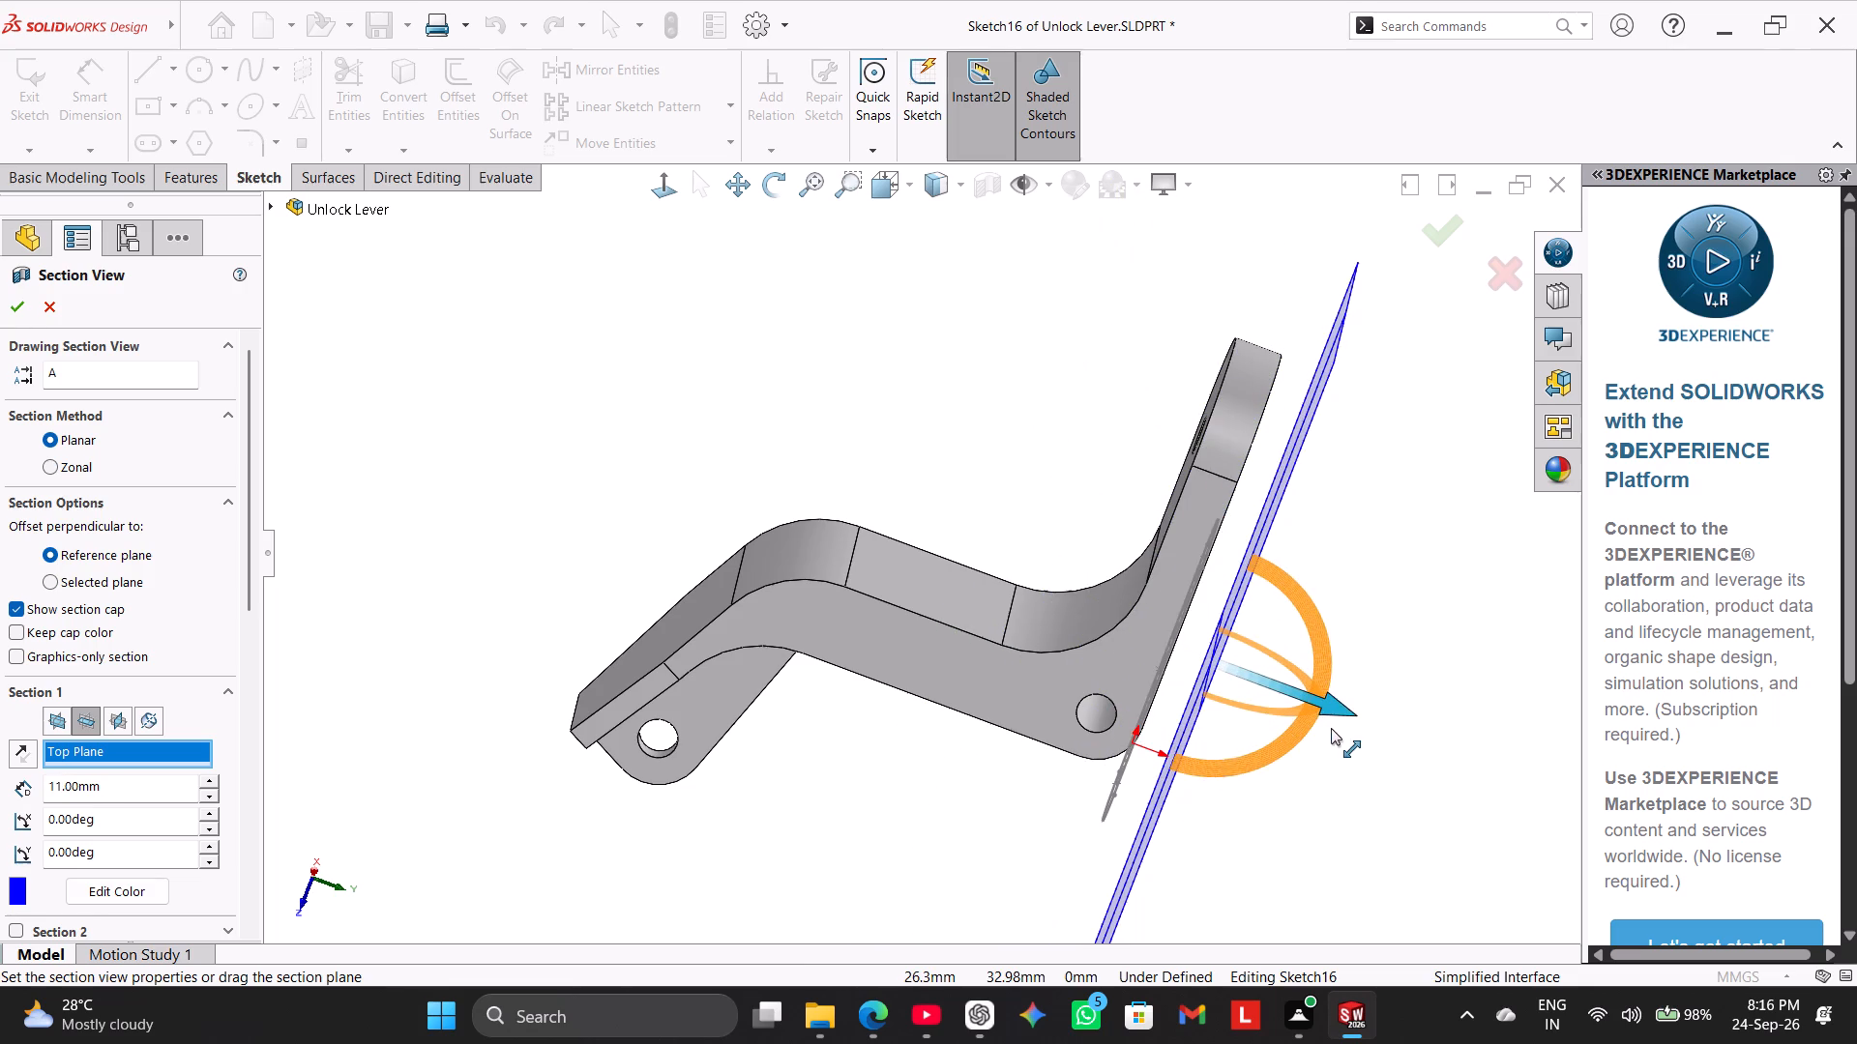
pyautogui.moveTo(1331, 728); pyautogui.dragTo(1338, 729)
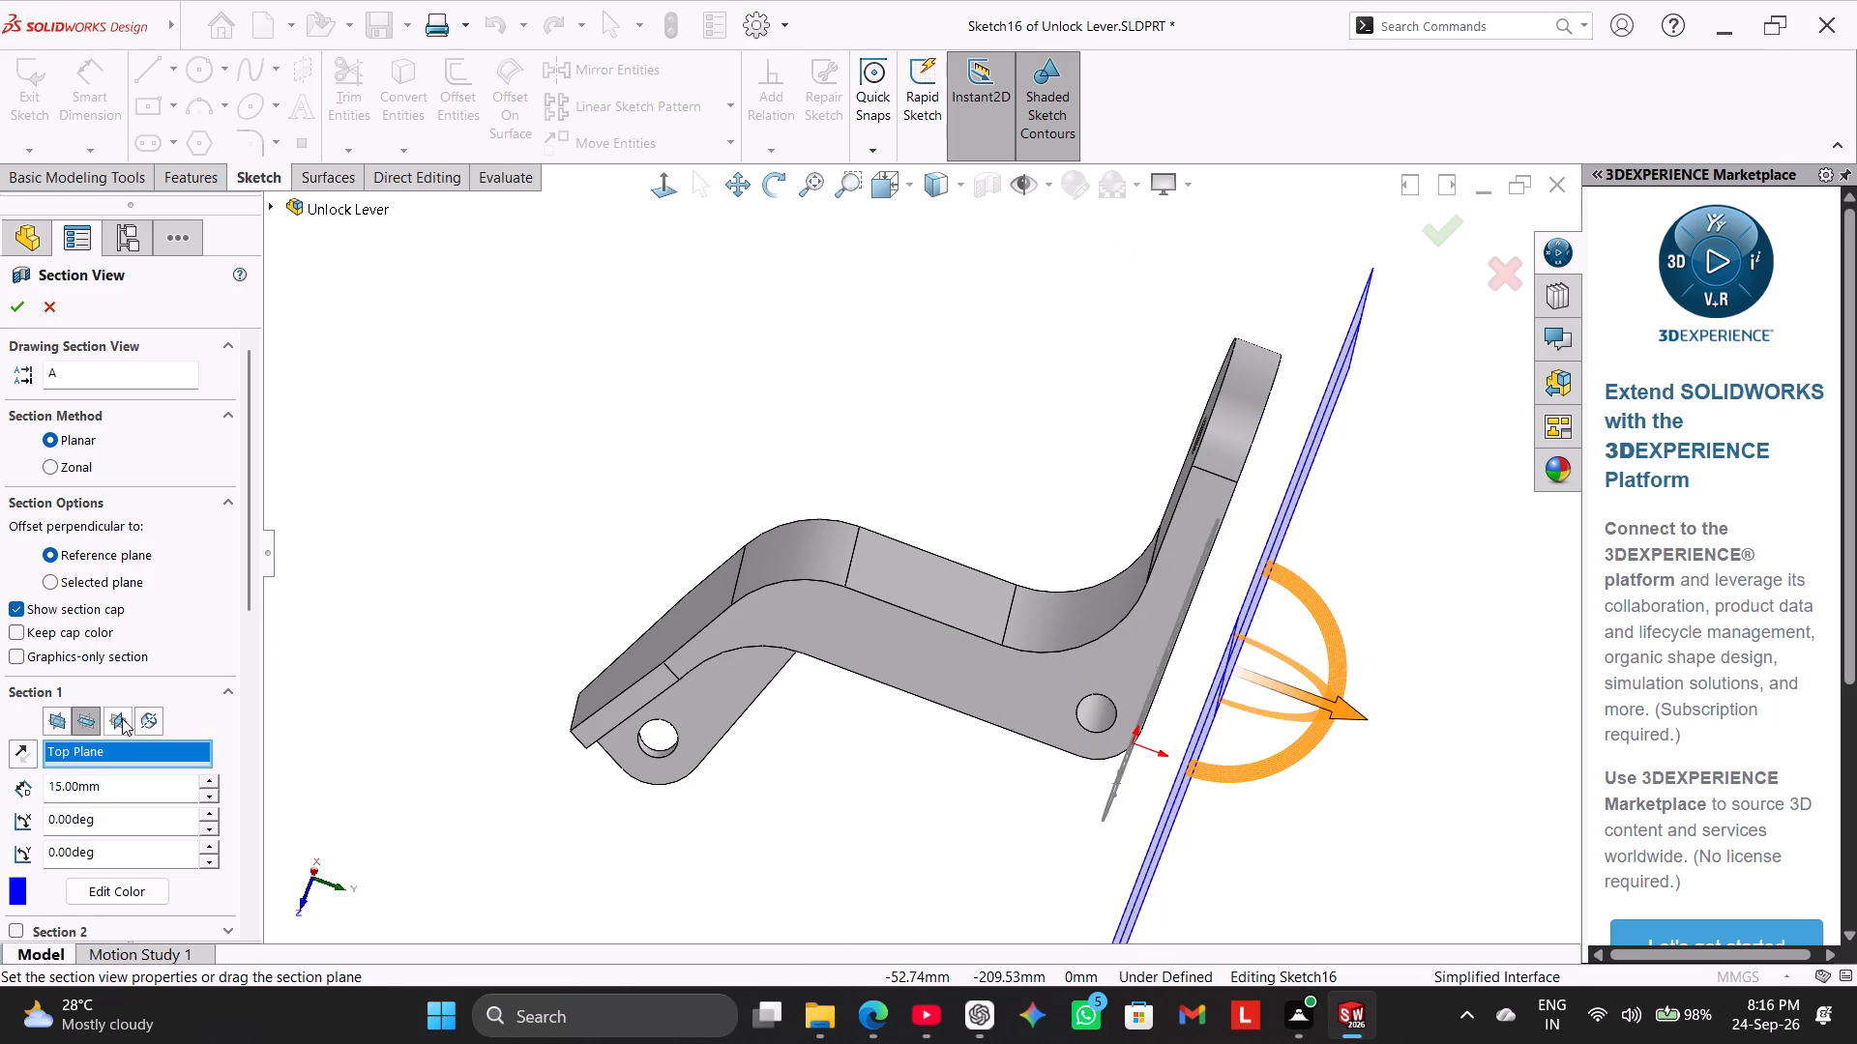
# Switch the section preview to the Right Plane and inspect the lever's cut profile and slot sketch from several angles.
pyautogui.click(122, 718)
pyautogui.moveTo(422, 571); pyautogui.dragTo(448, 565, button='middle')
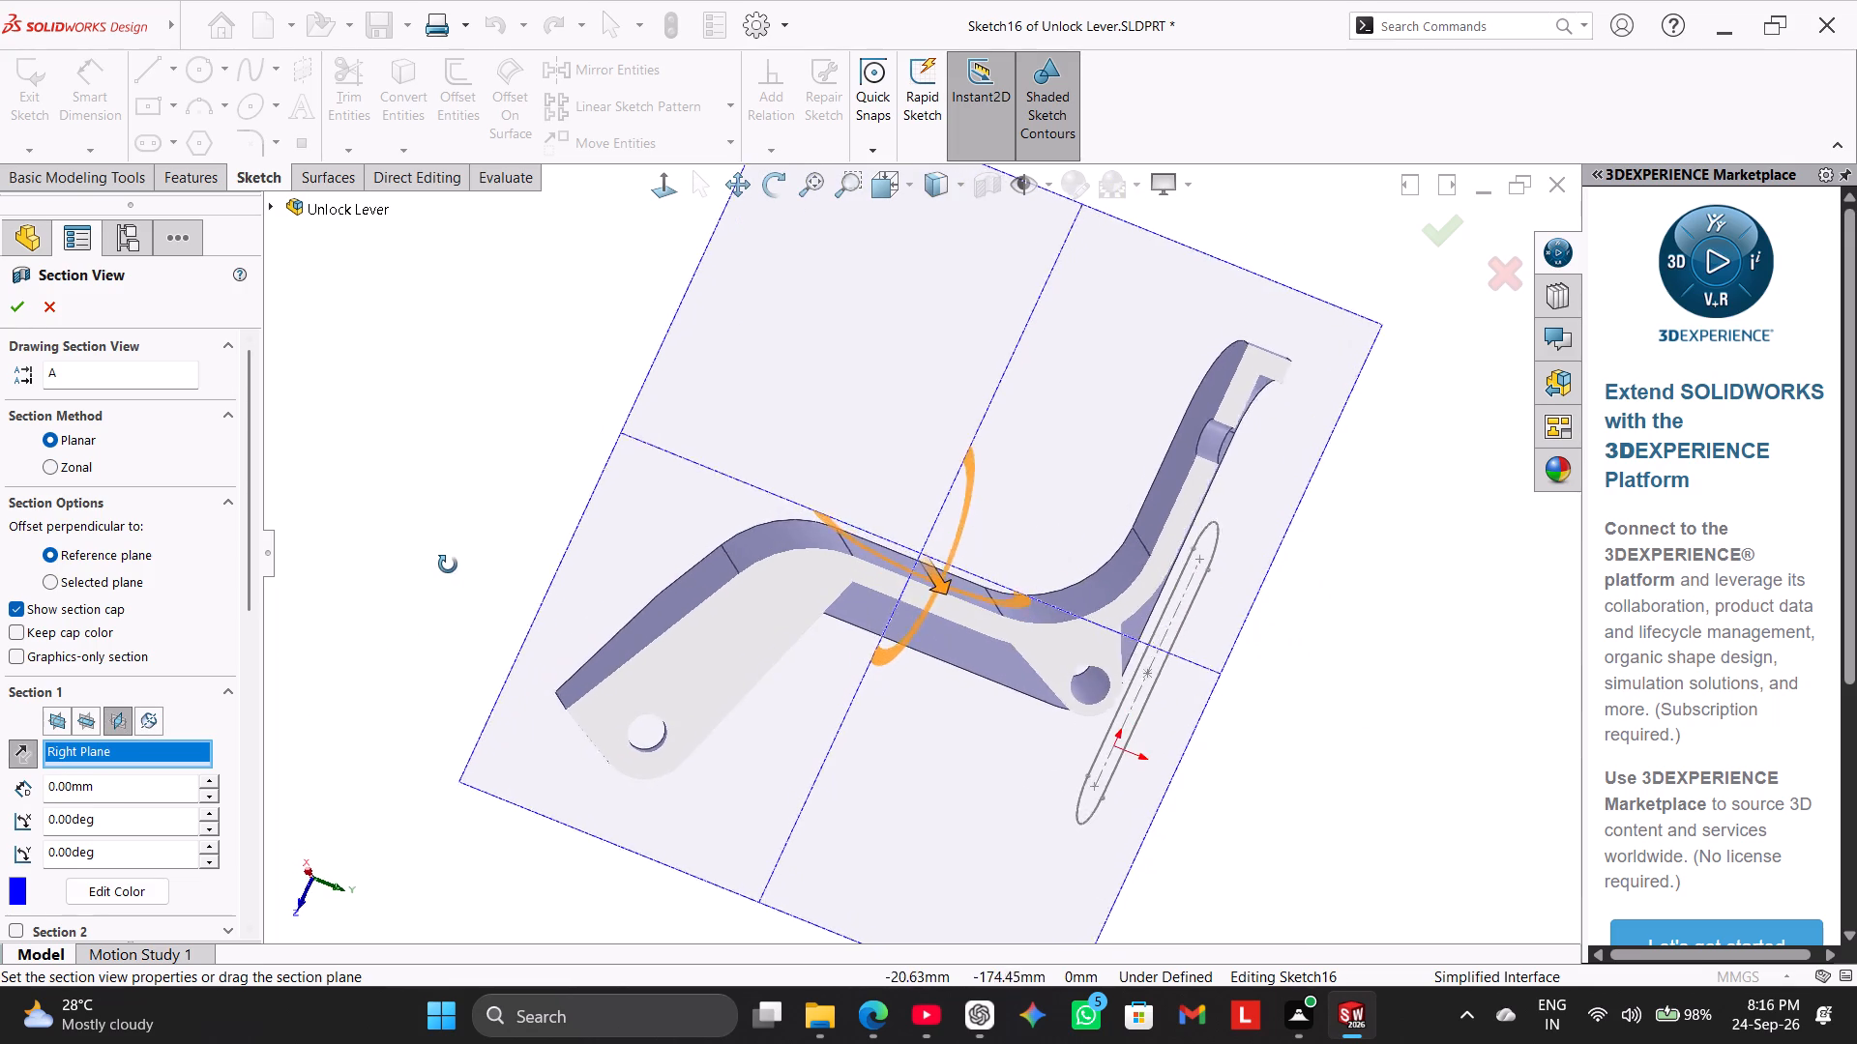
pyautogui.moveTo(448, 565); pyautogui.dragTo(425, 527, button='middle')
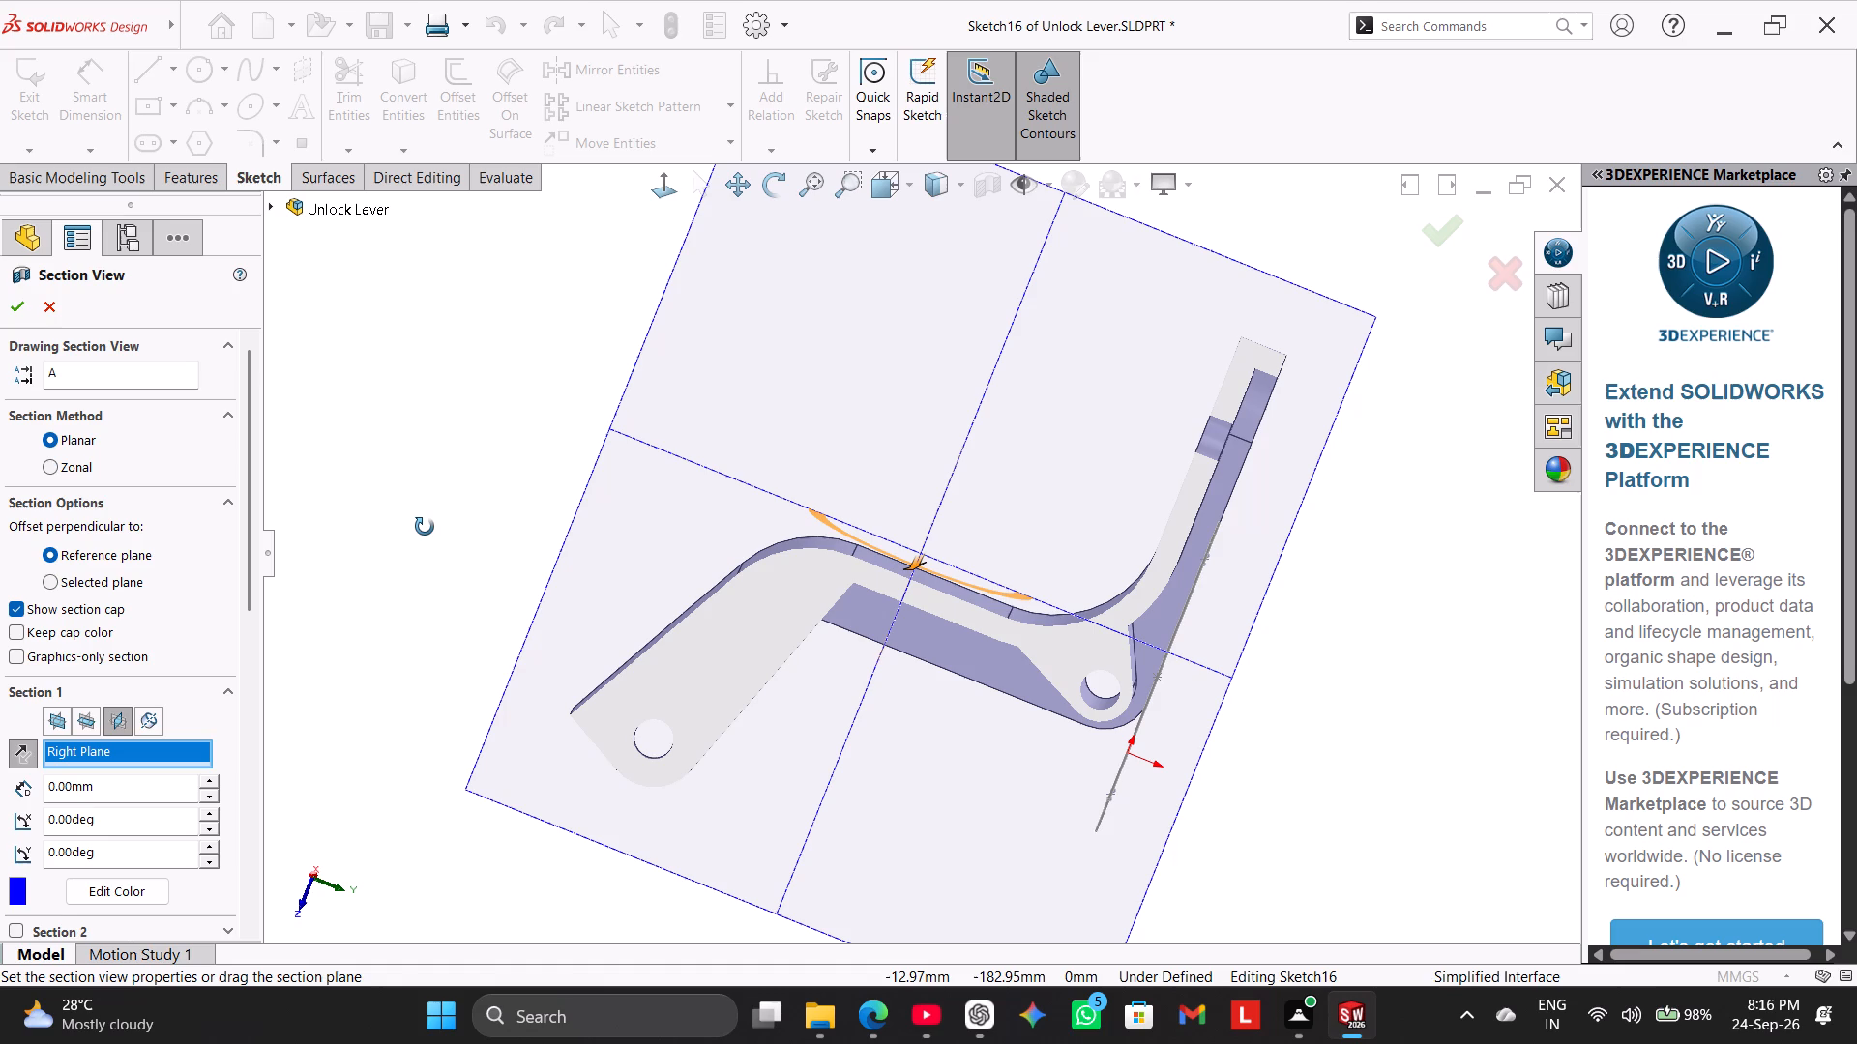
pyautogui.moveTo(425, 527); pyautogui.dragTo(484, 600, button='middle')
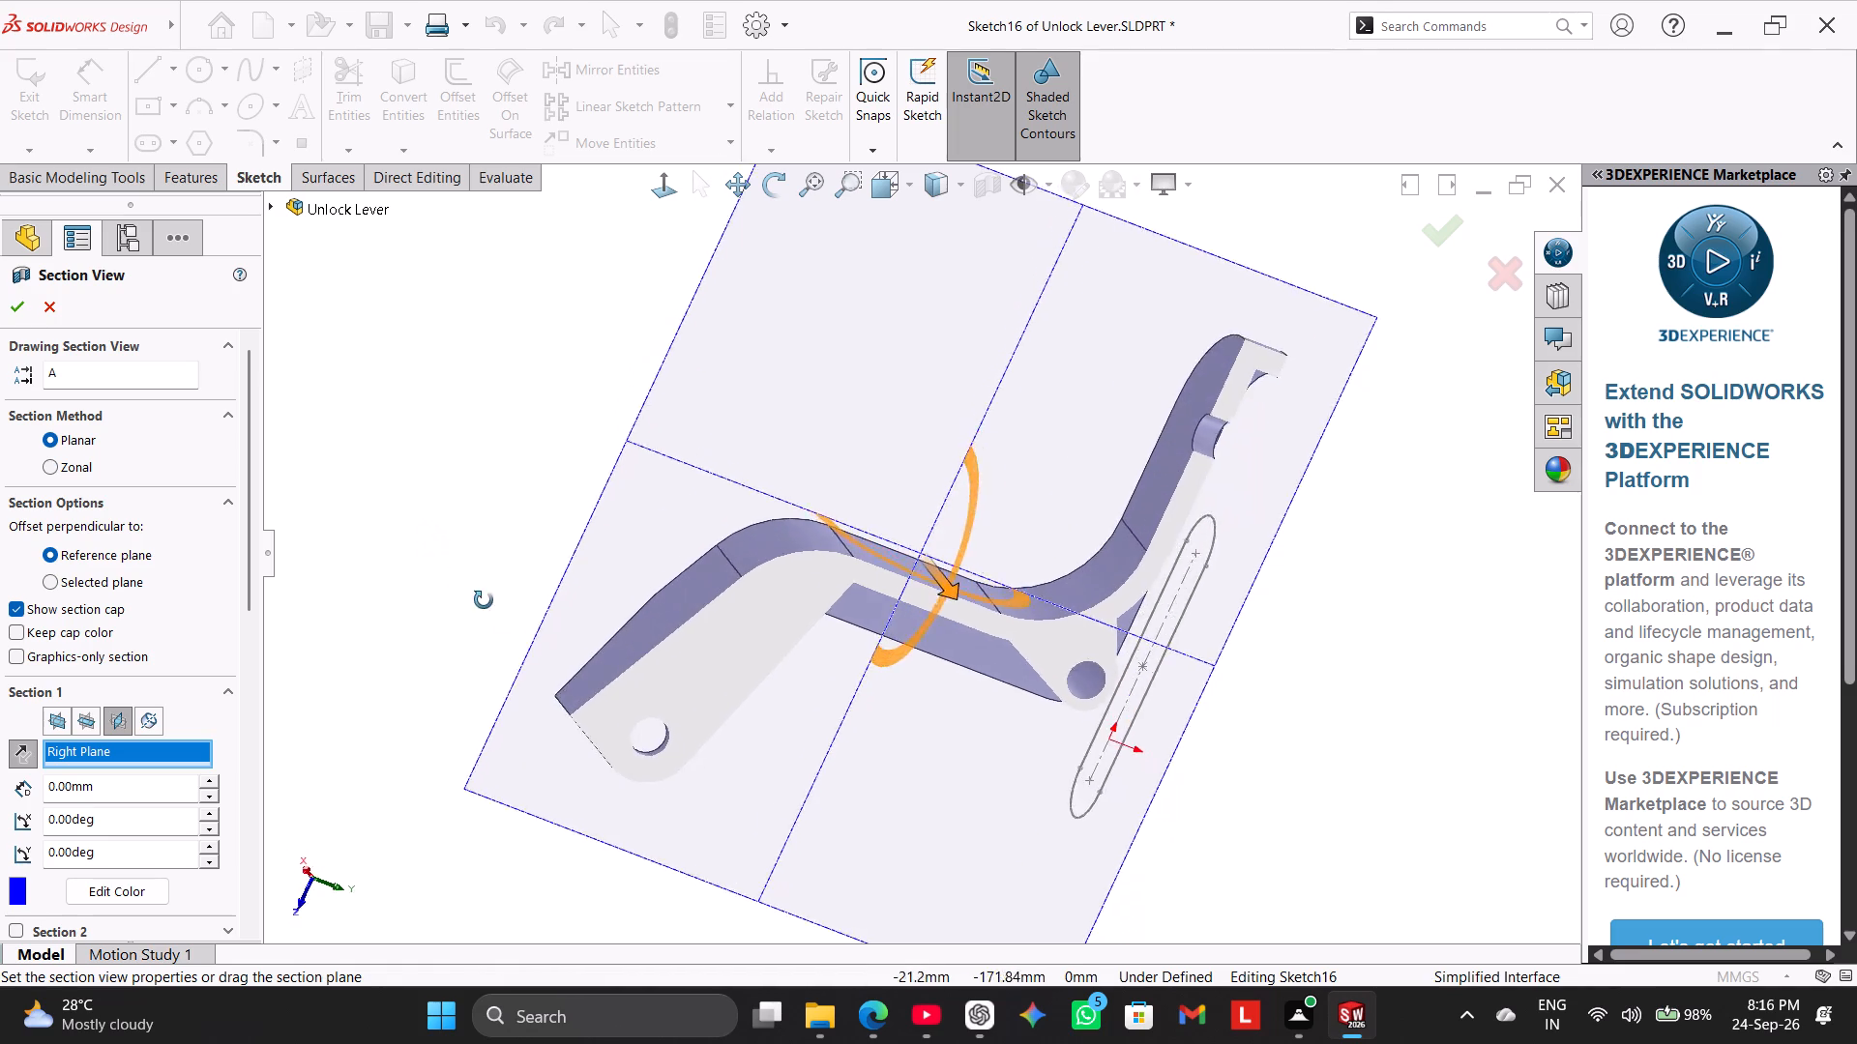
pyautogui.moveTo(484, 600); pyautogui.dragTo(597, 756, button='middle')
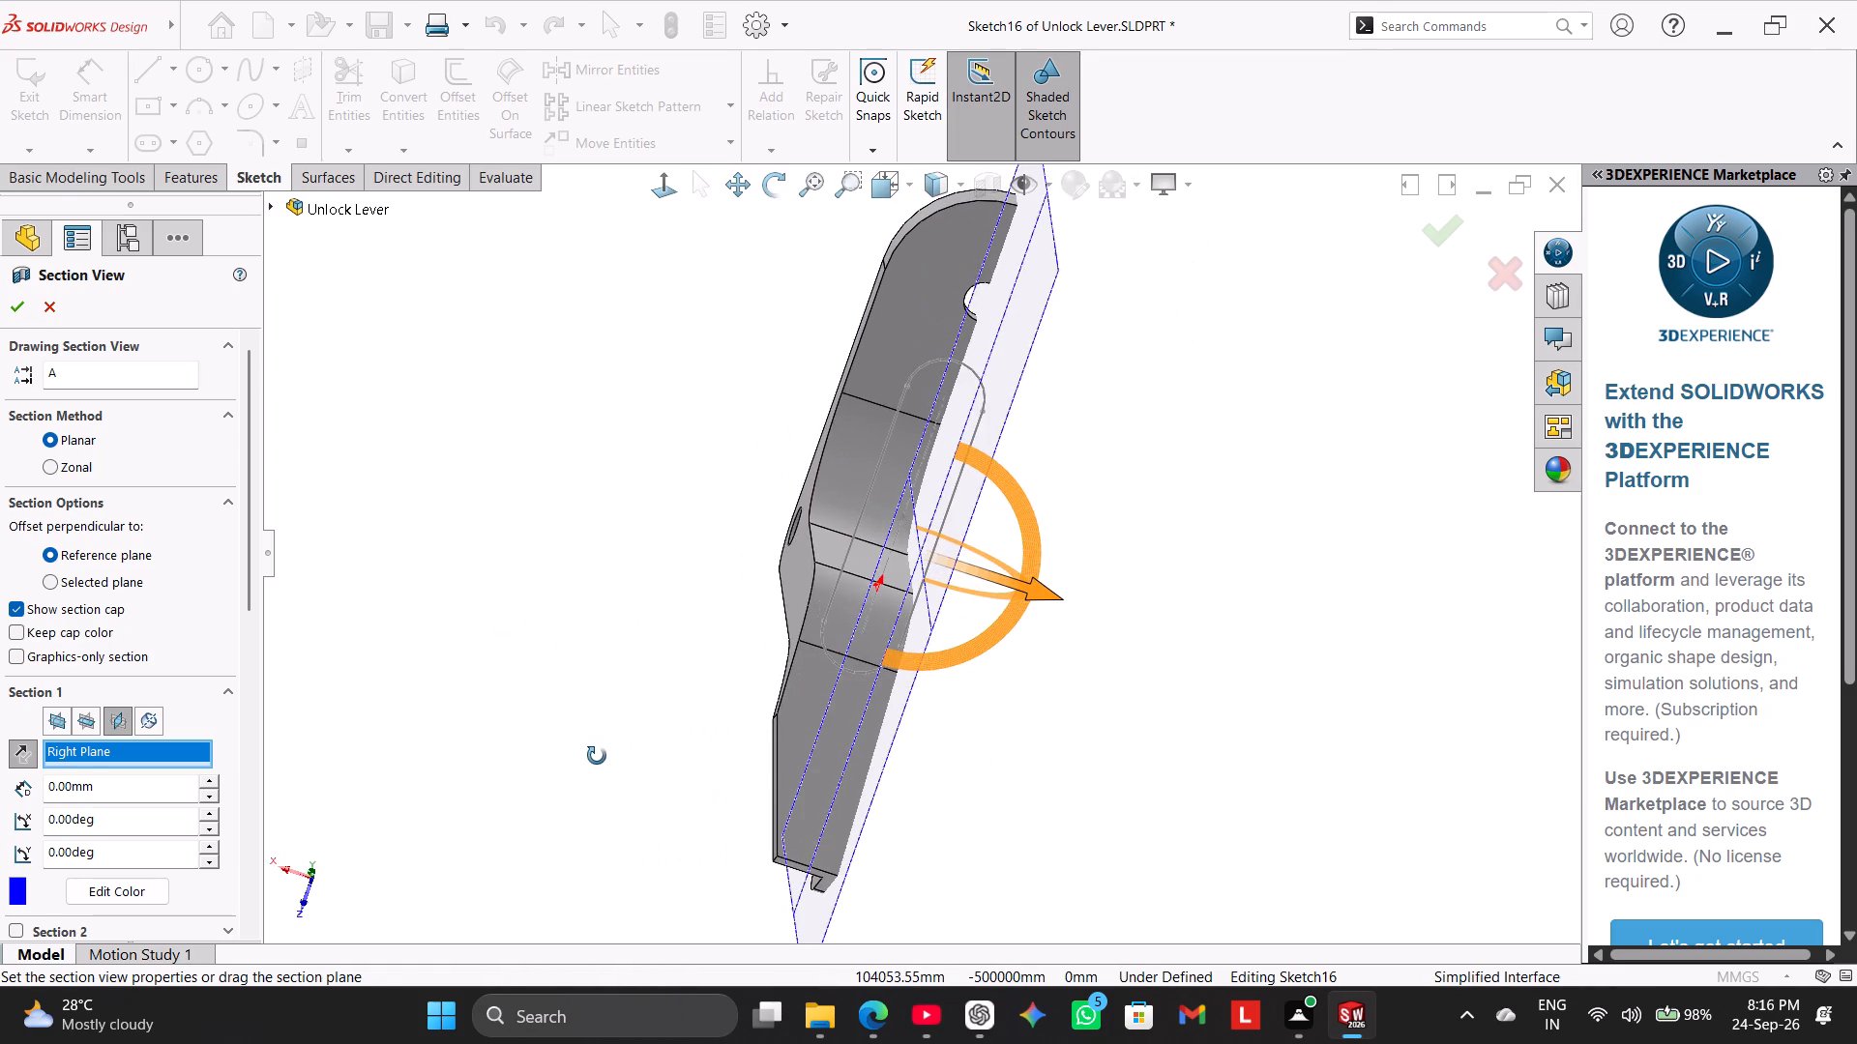
pyautogui.moveTo(597, 756); pyautogui.dragTo(587, 732, button='middle')
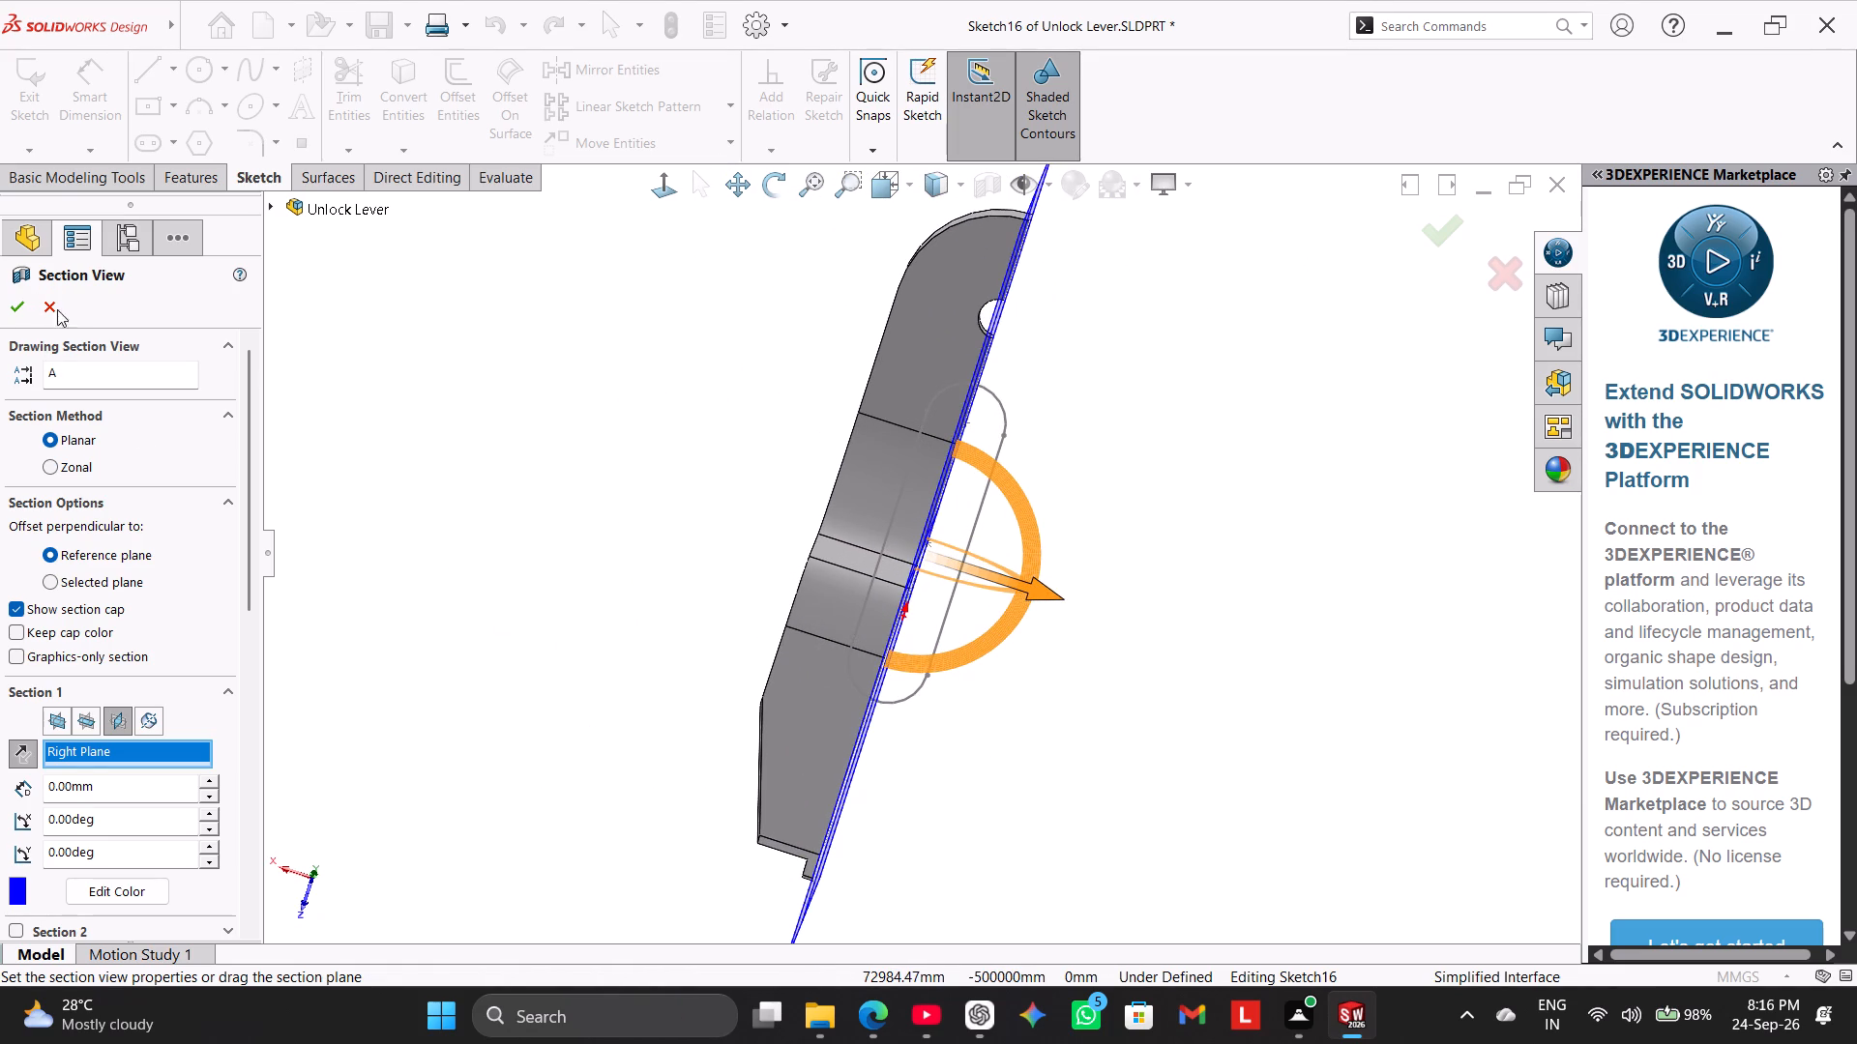
# Switch the section preview to the Front Plane and shift the section plane along the lever to an offset of -137 mm.
pyautogui.click(64, 714)
pyautogui.moveTo(475, 681); pyautogui.dragTo(488, 739, button='middle')
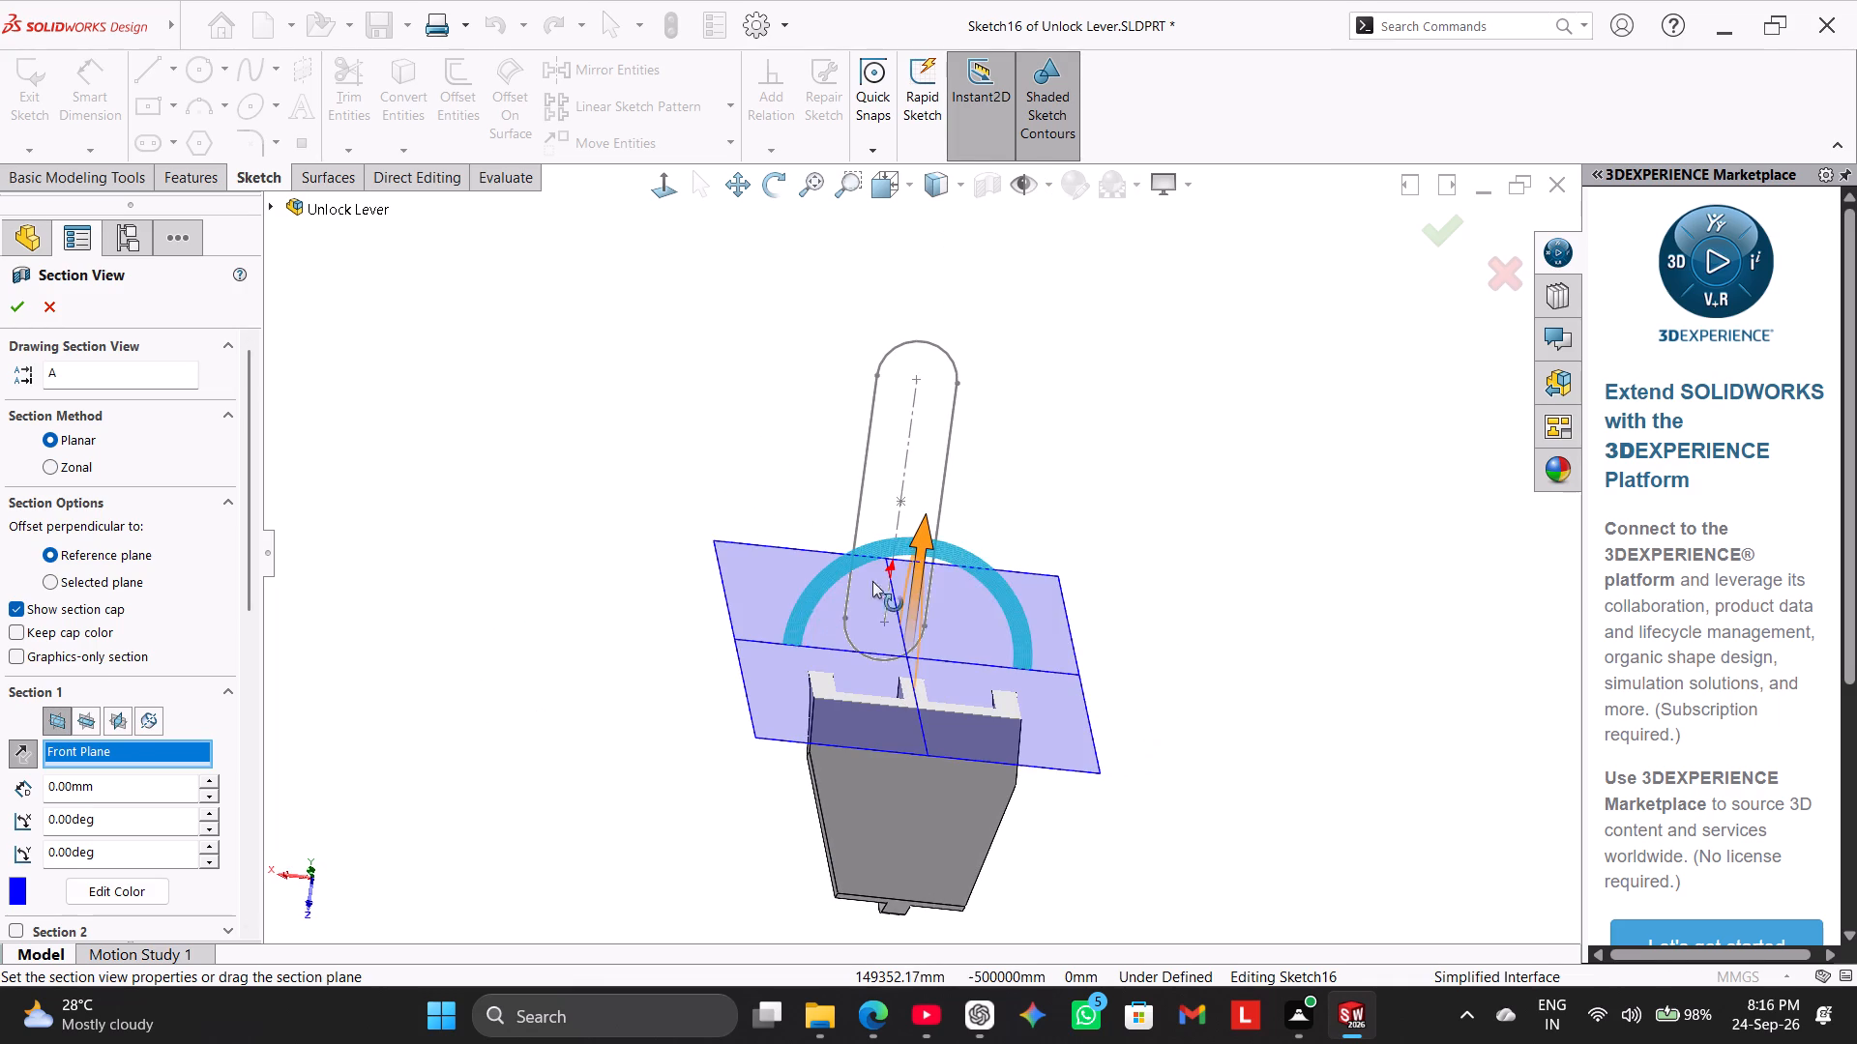
pyautogui.moveTo(917, 543); pyautogui.dragTo(1082, 163)
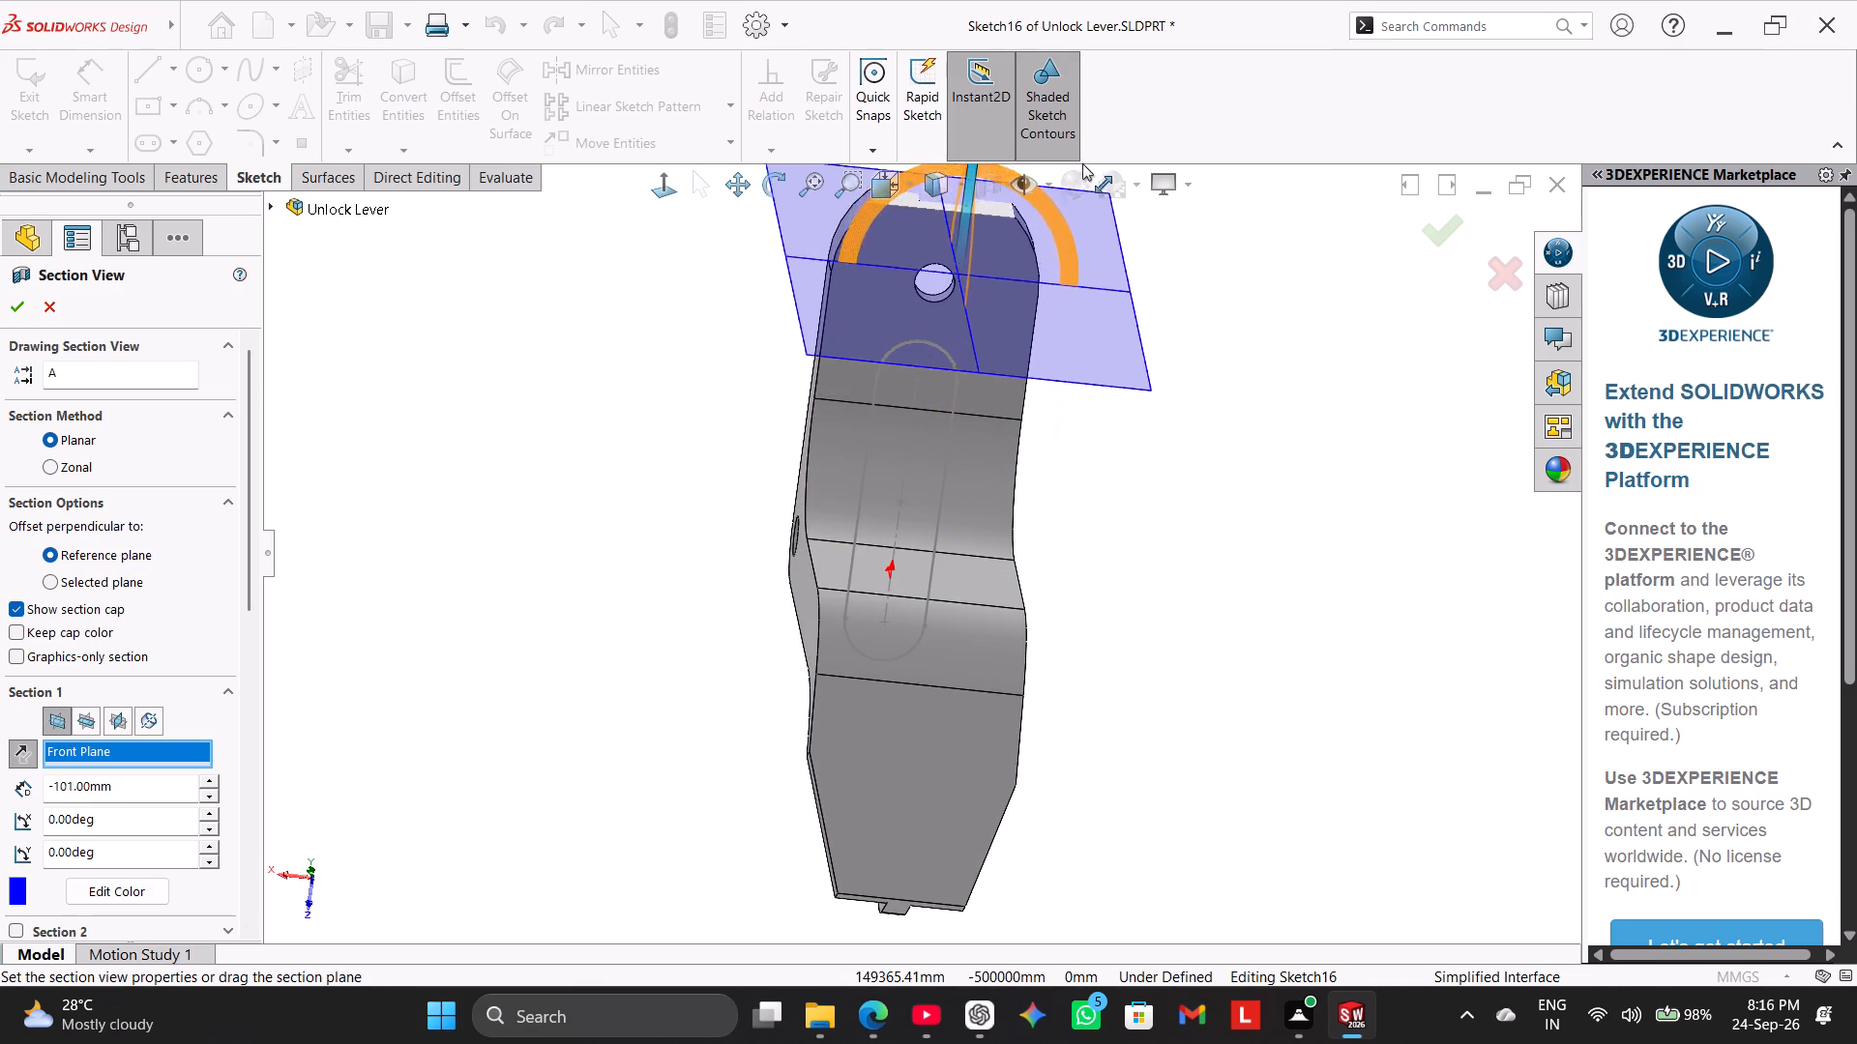
pyautogui.moveTo(1082, 163); pyautogui.dragTo(1105, 28)
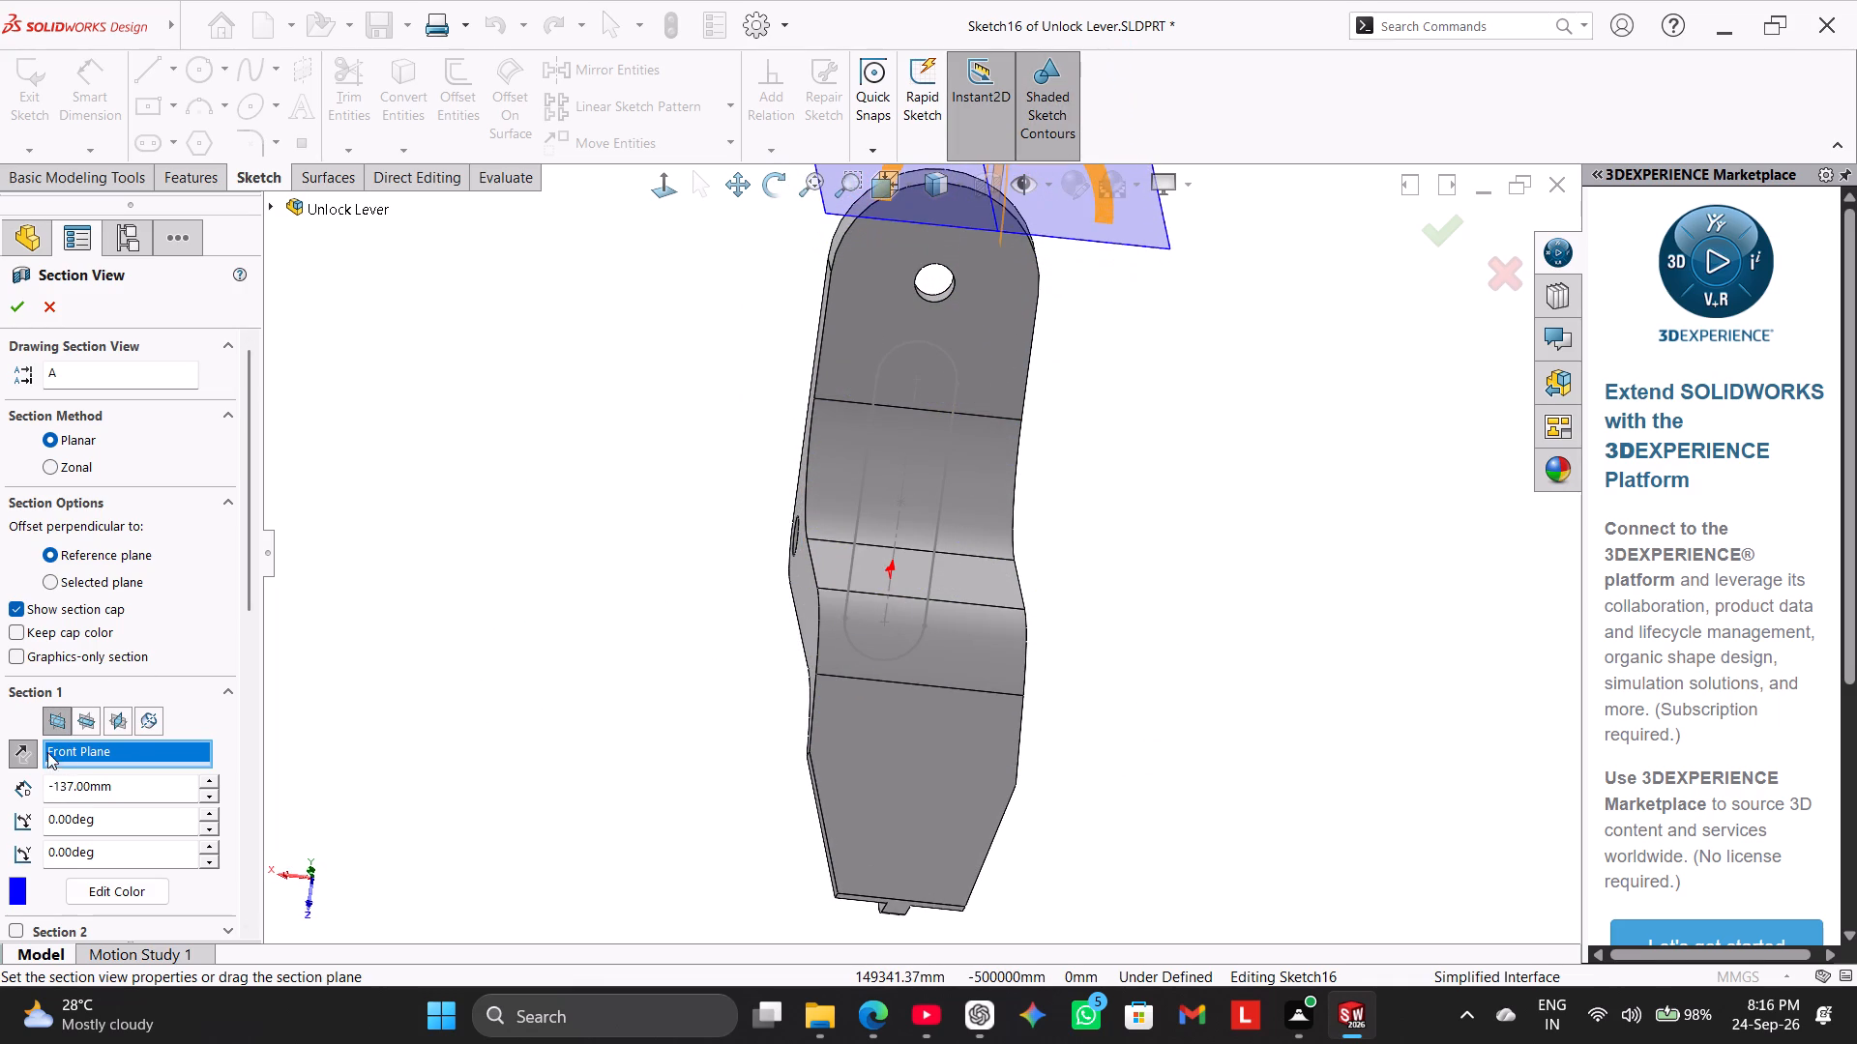
# Section the lever on the Right Plane at a 2 mm offset, inspect the bend, and discard the section view.
pyautogui.click(119, 722)
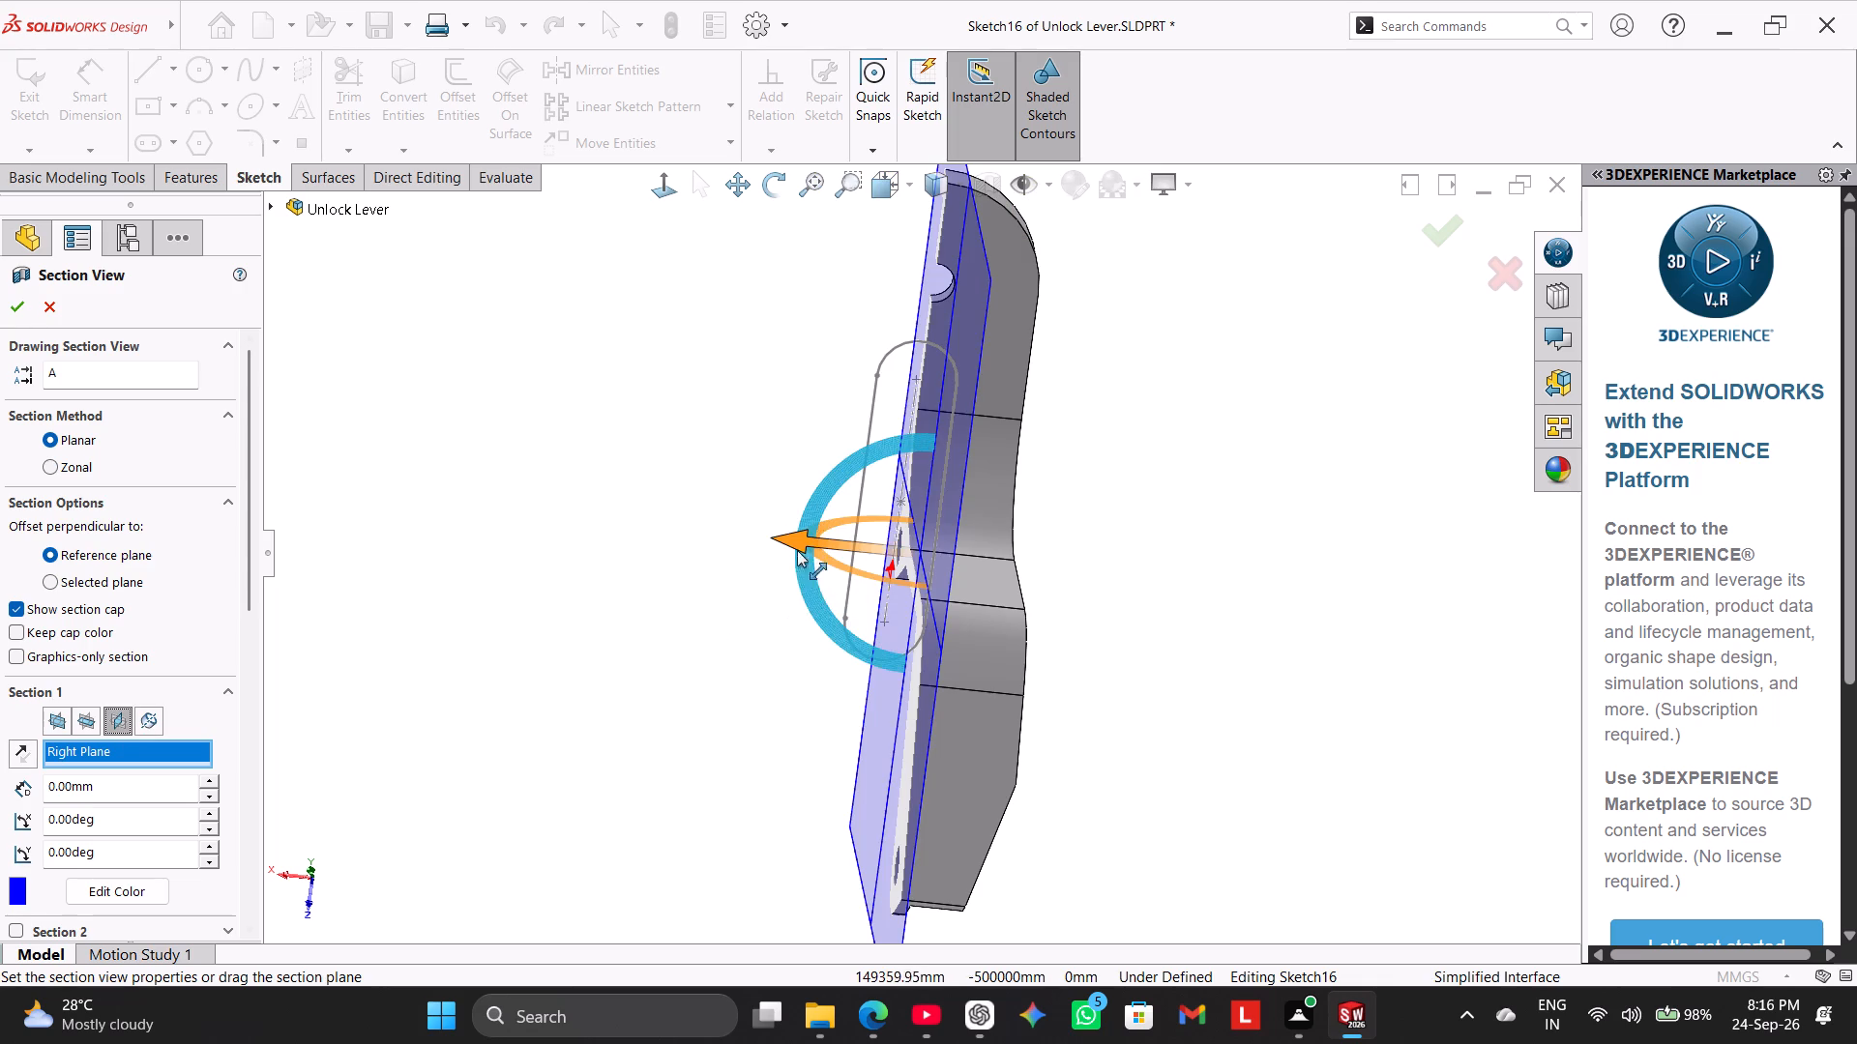
pyautogui.click(794, 534)
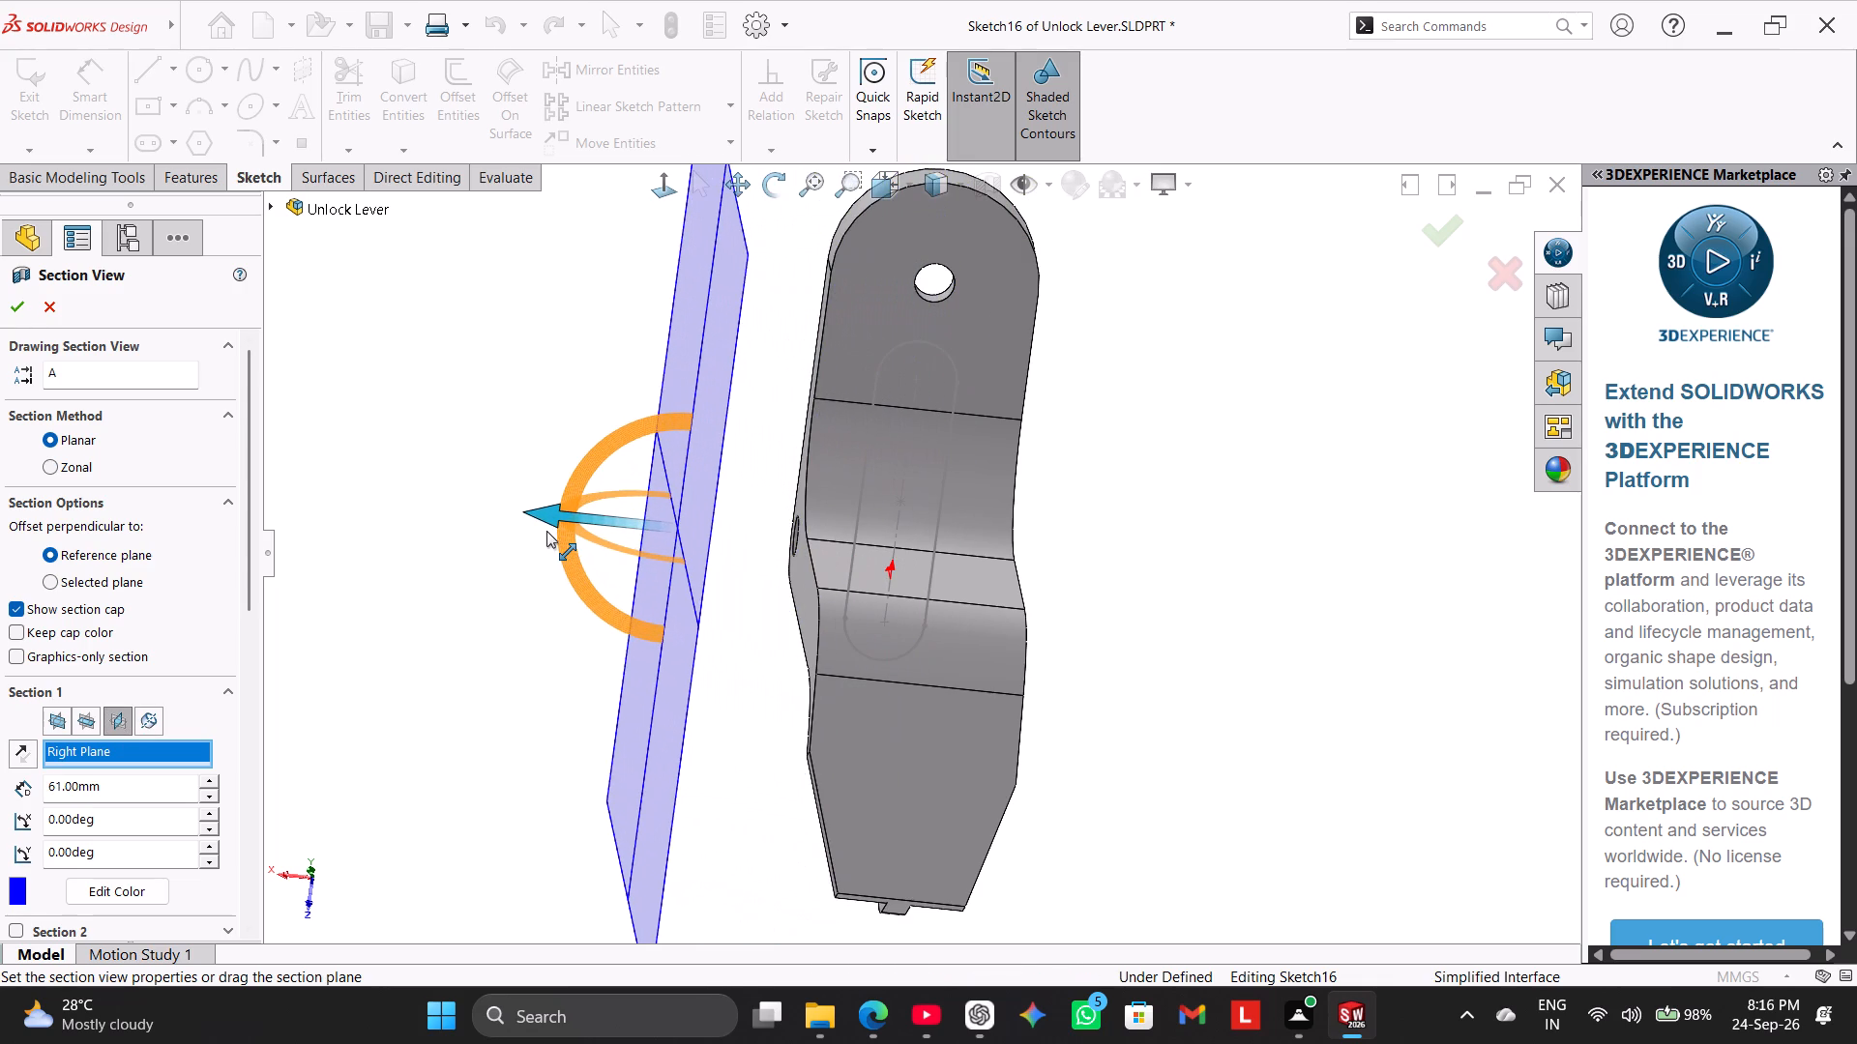
pyautogui.moveTo(529, 567); pyautogui.dragTo(610, 602, button='middle')
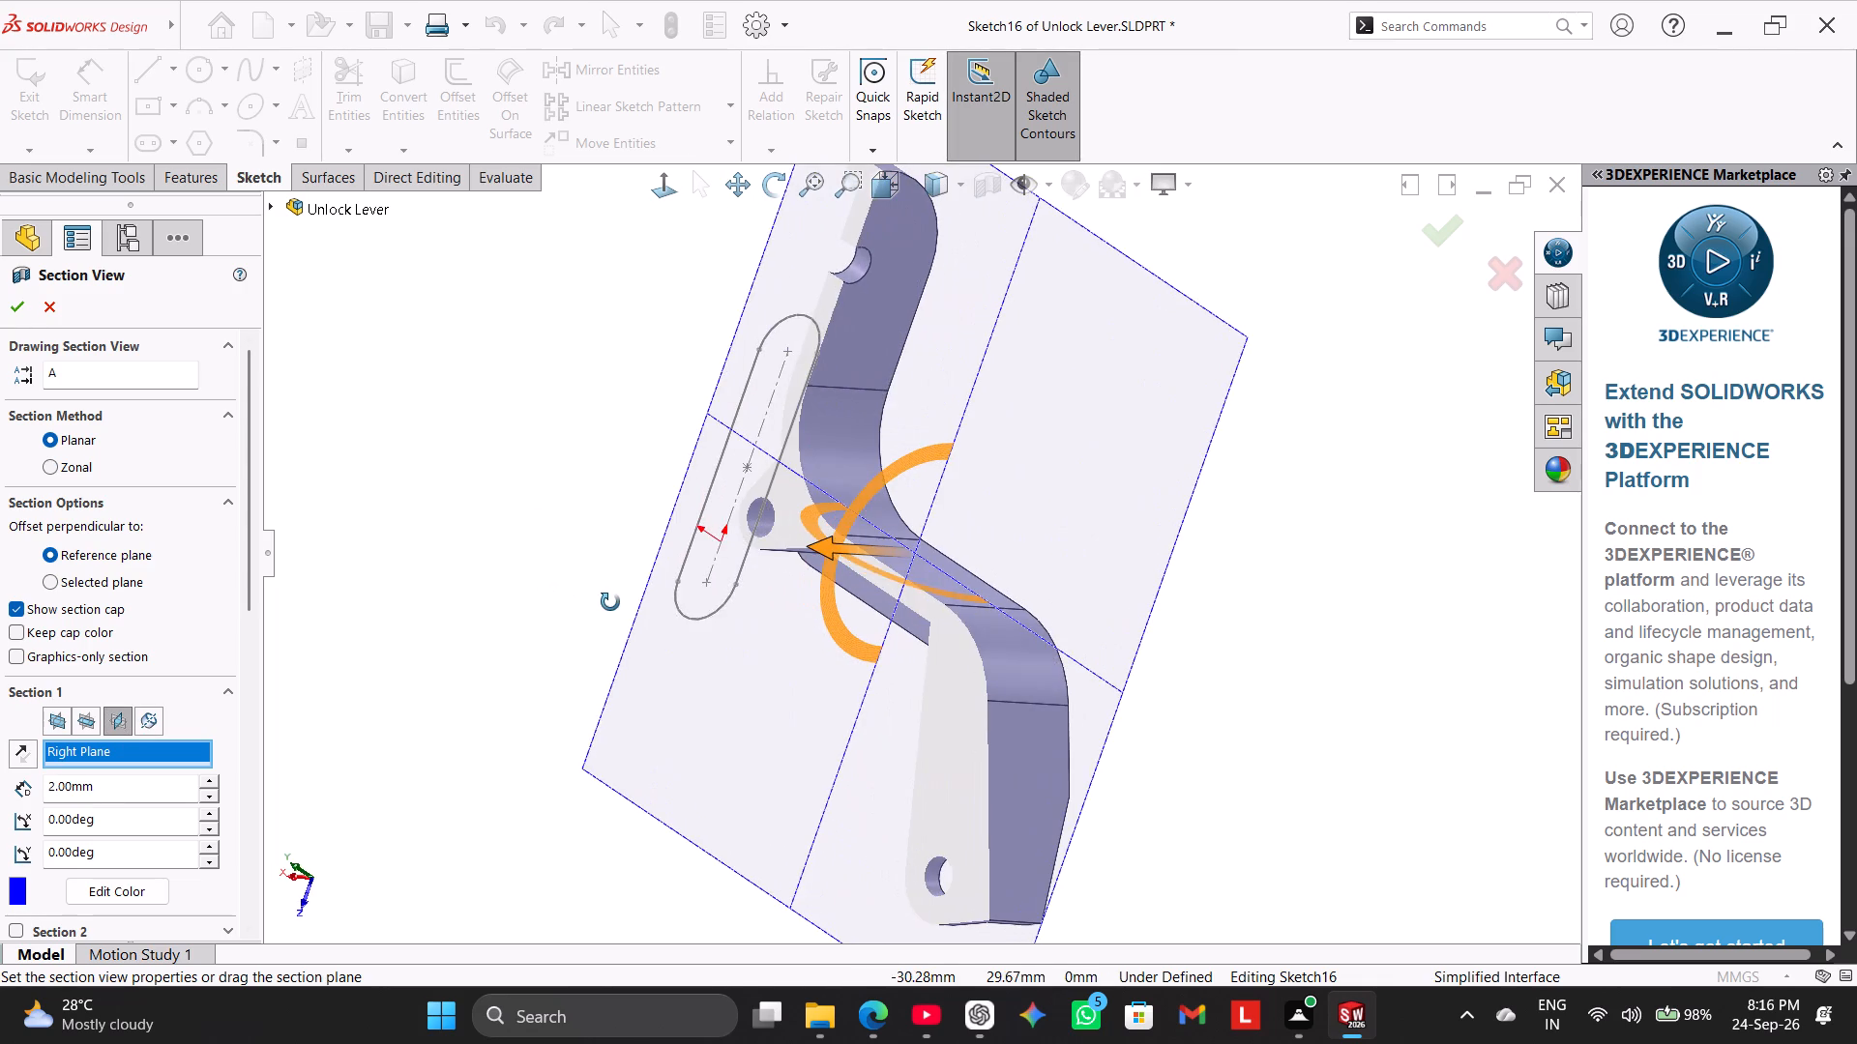
pyautogui.moveTo(610, 602); pyautogui.dragTo(667, 586, button='middle')
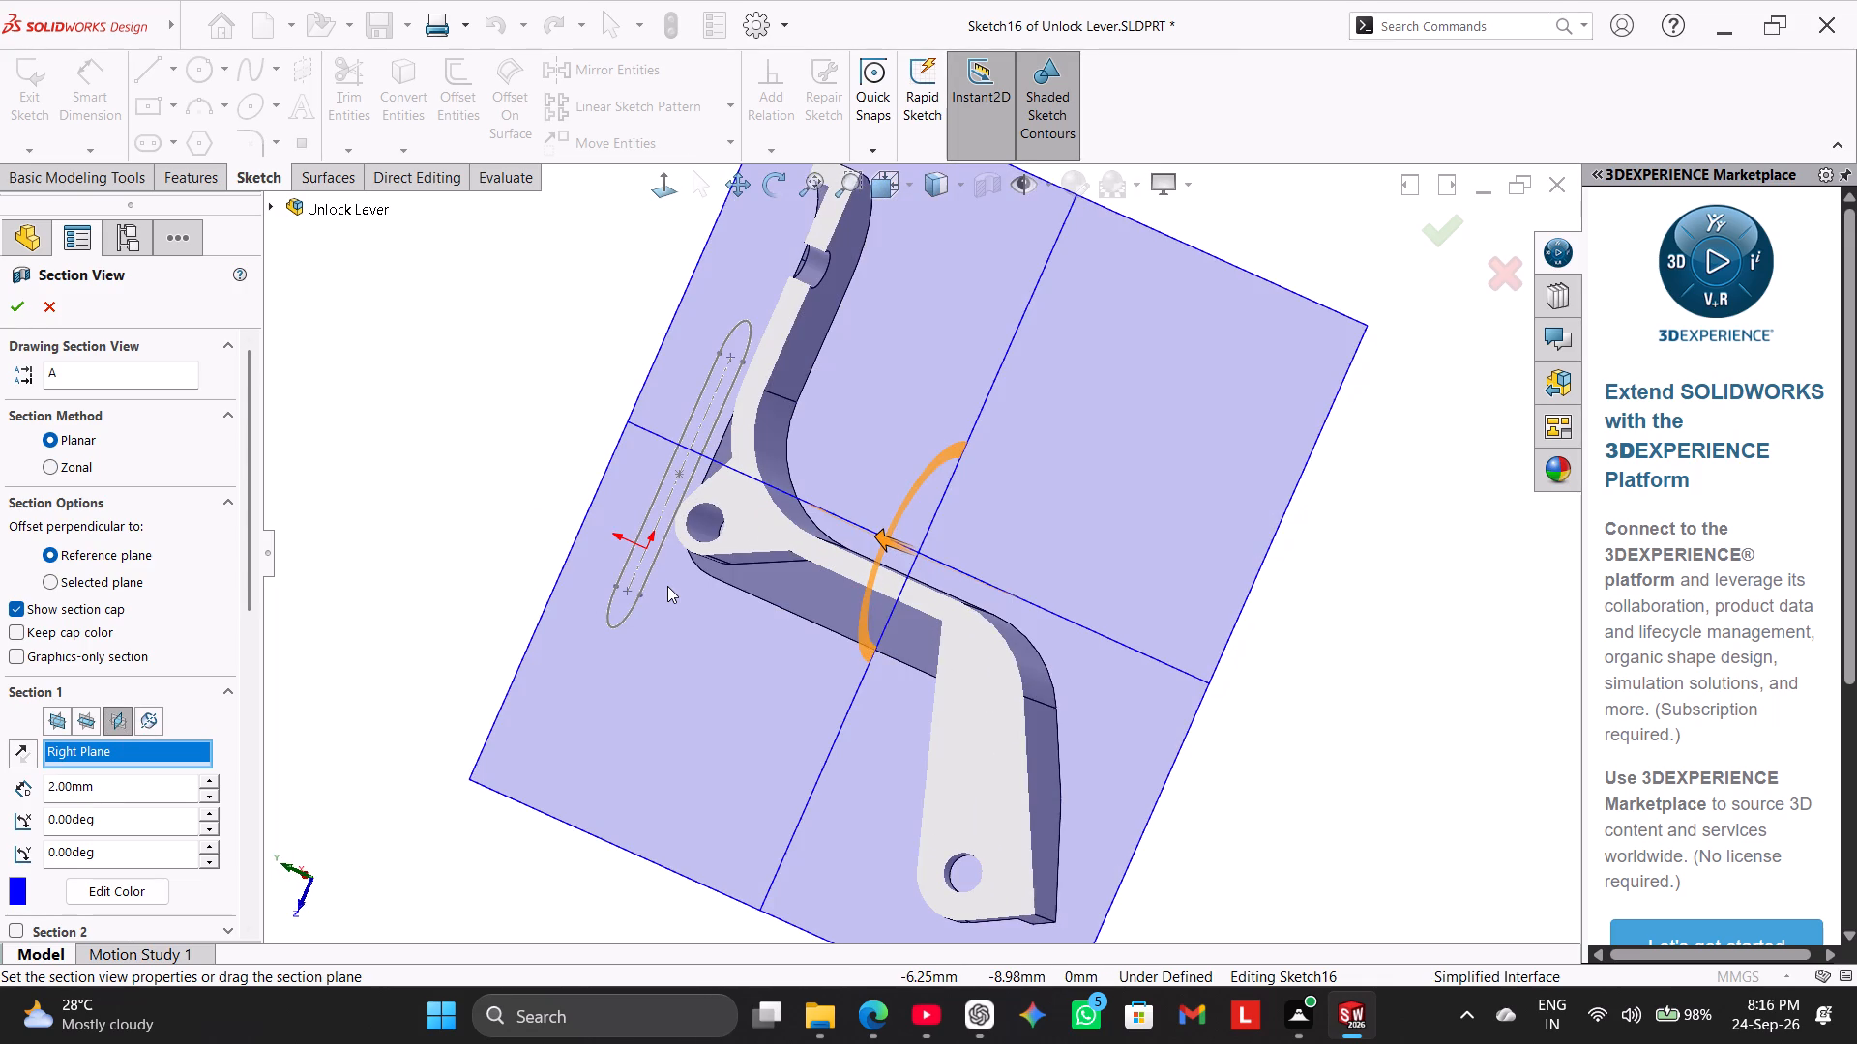
pyautogui.click(49, 306)
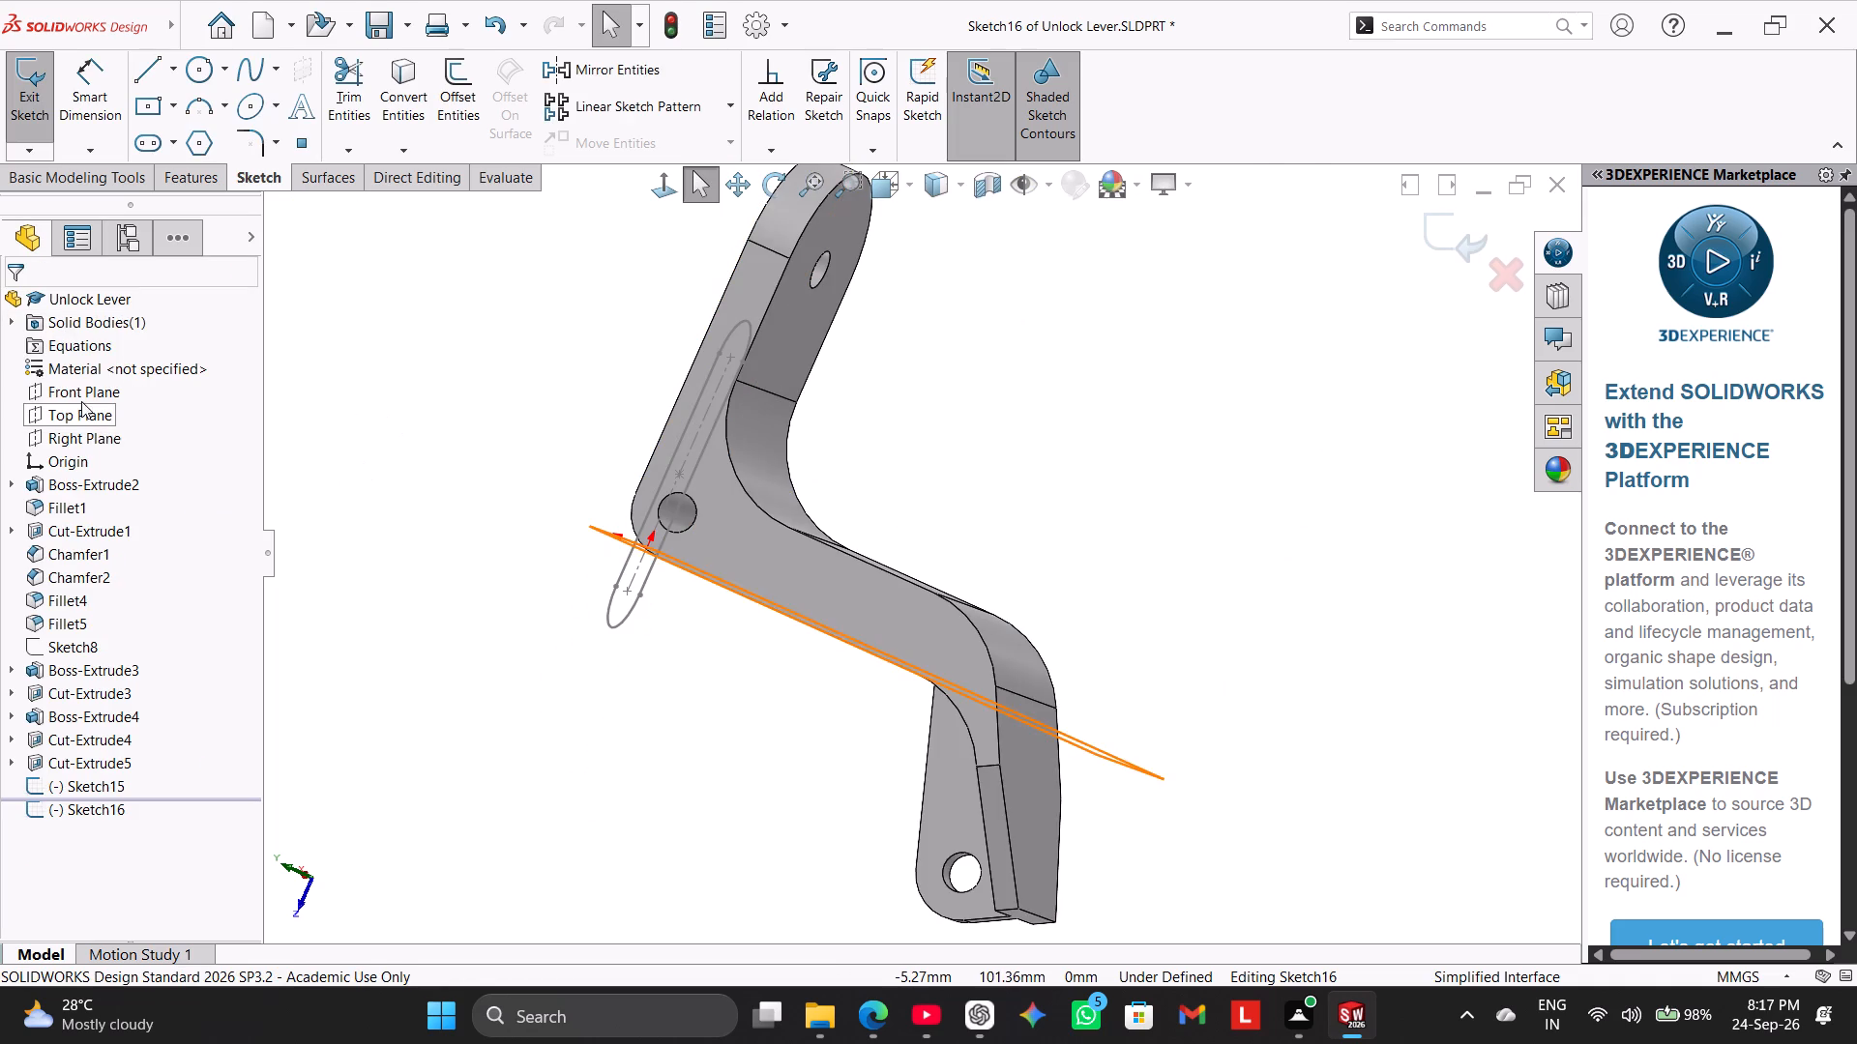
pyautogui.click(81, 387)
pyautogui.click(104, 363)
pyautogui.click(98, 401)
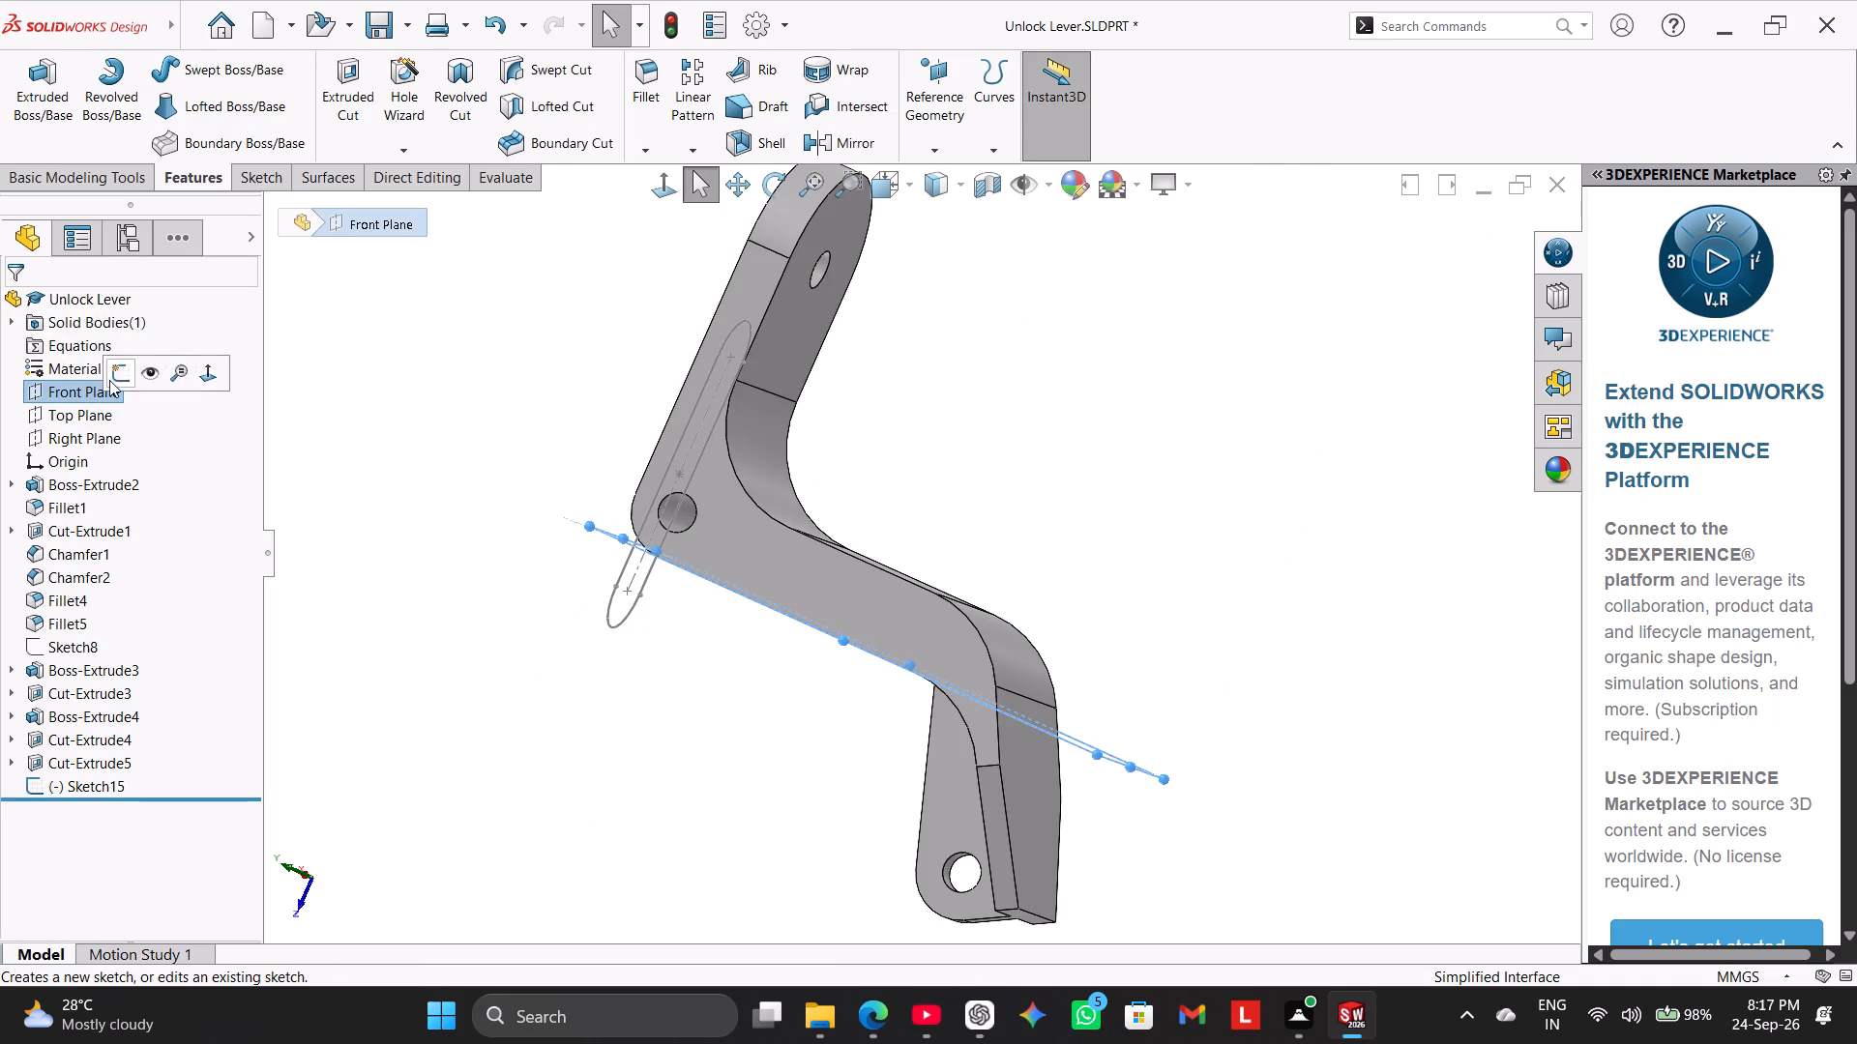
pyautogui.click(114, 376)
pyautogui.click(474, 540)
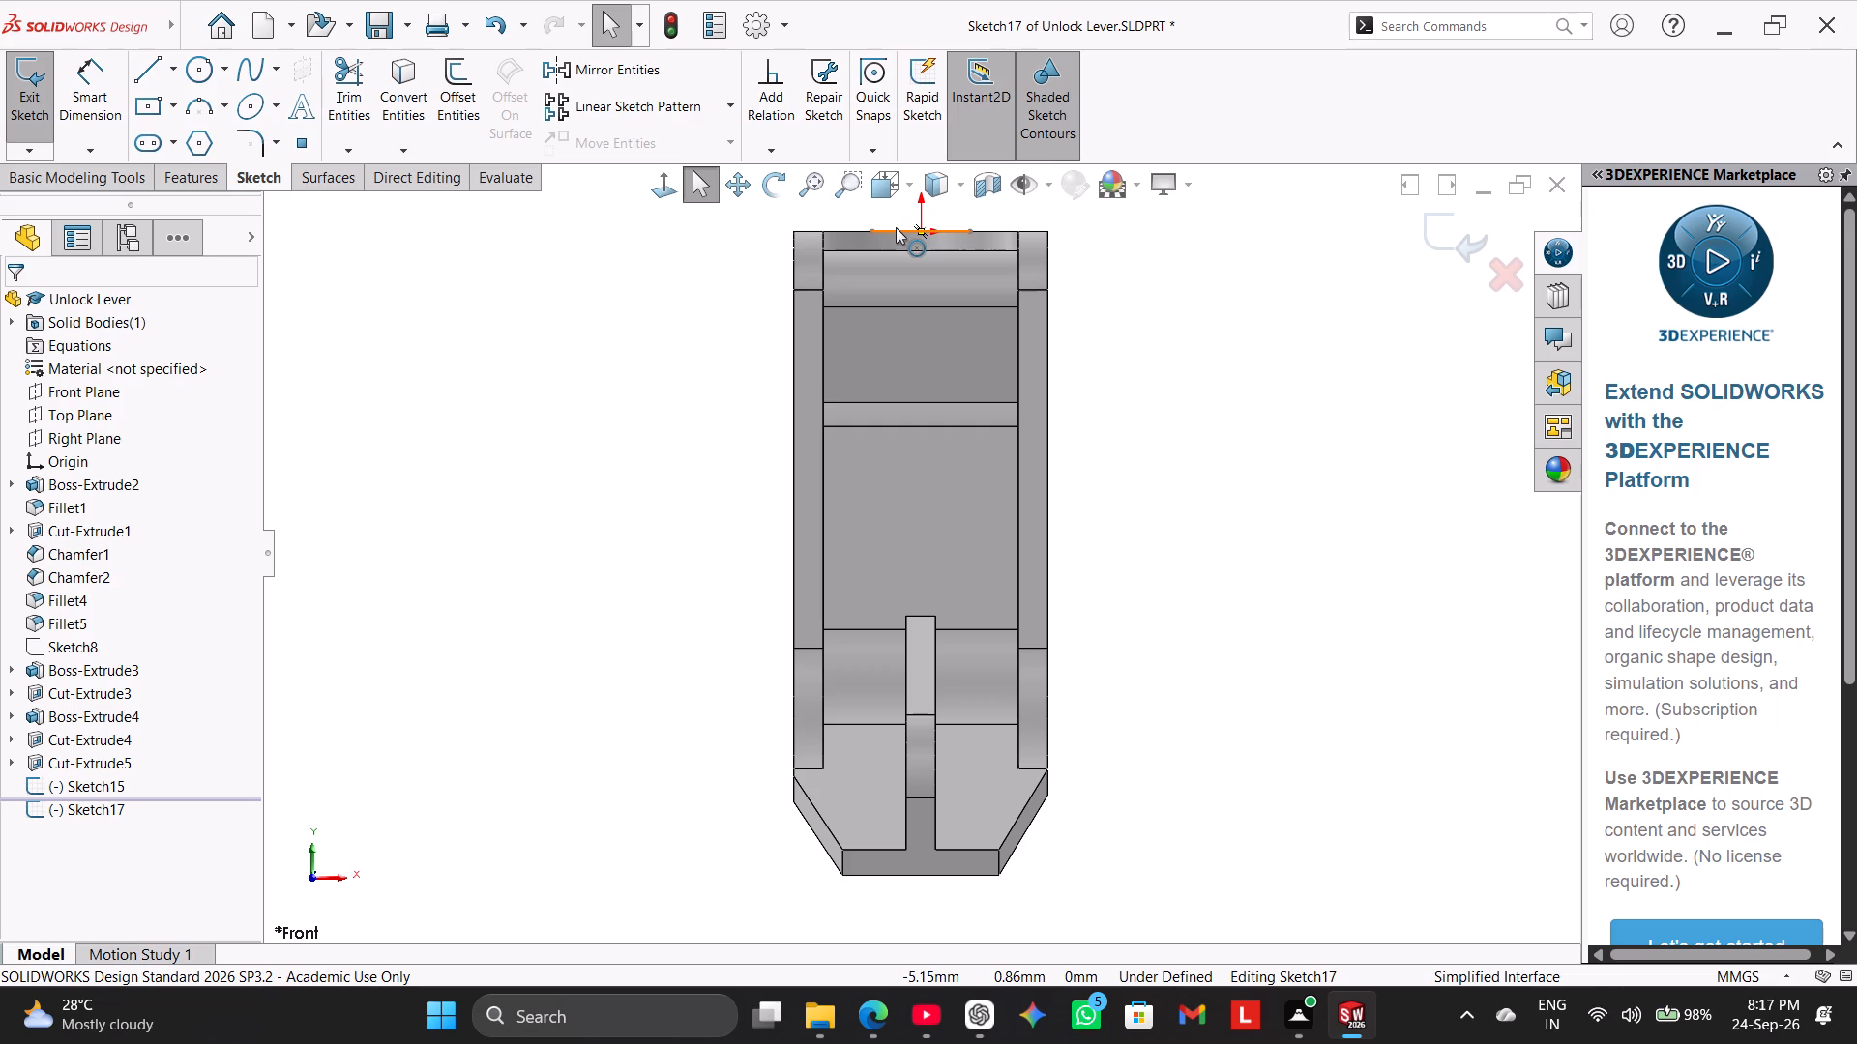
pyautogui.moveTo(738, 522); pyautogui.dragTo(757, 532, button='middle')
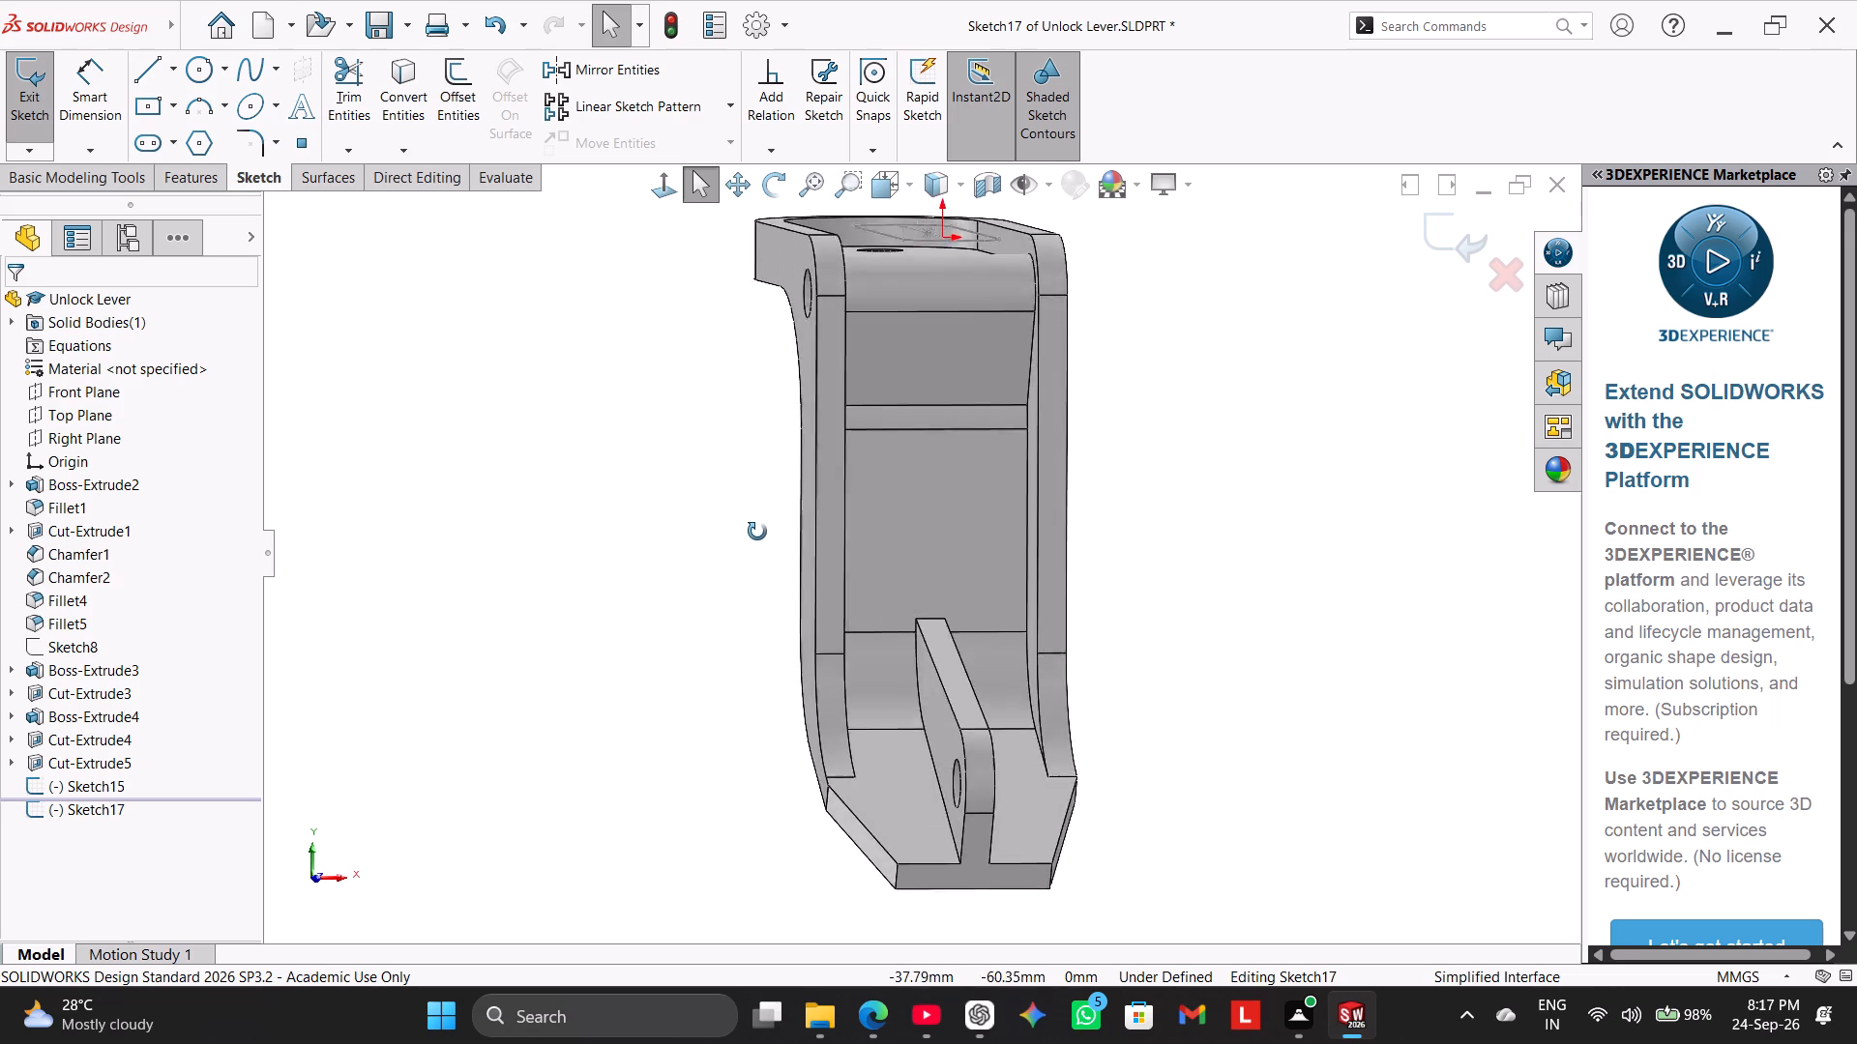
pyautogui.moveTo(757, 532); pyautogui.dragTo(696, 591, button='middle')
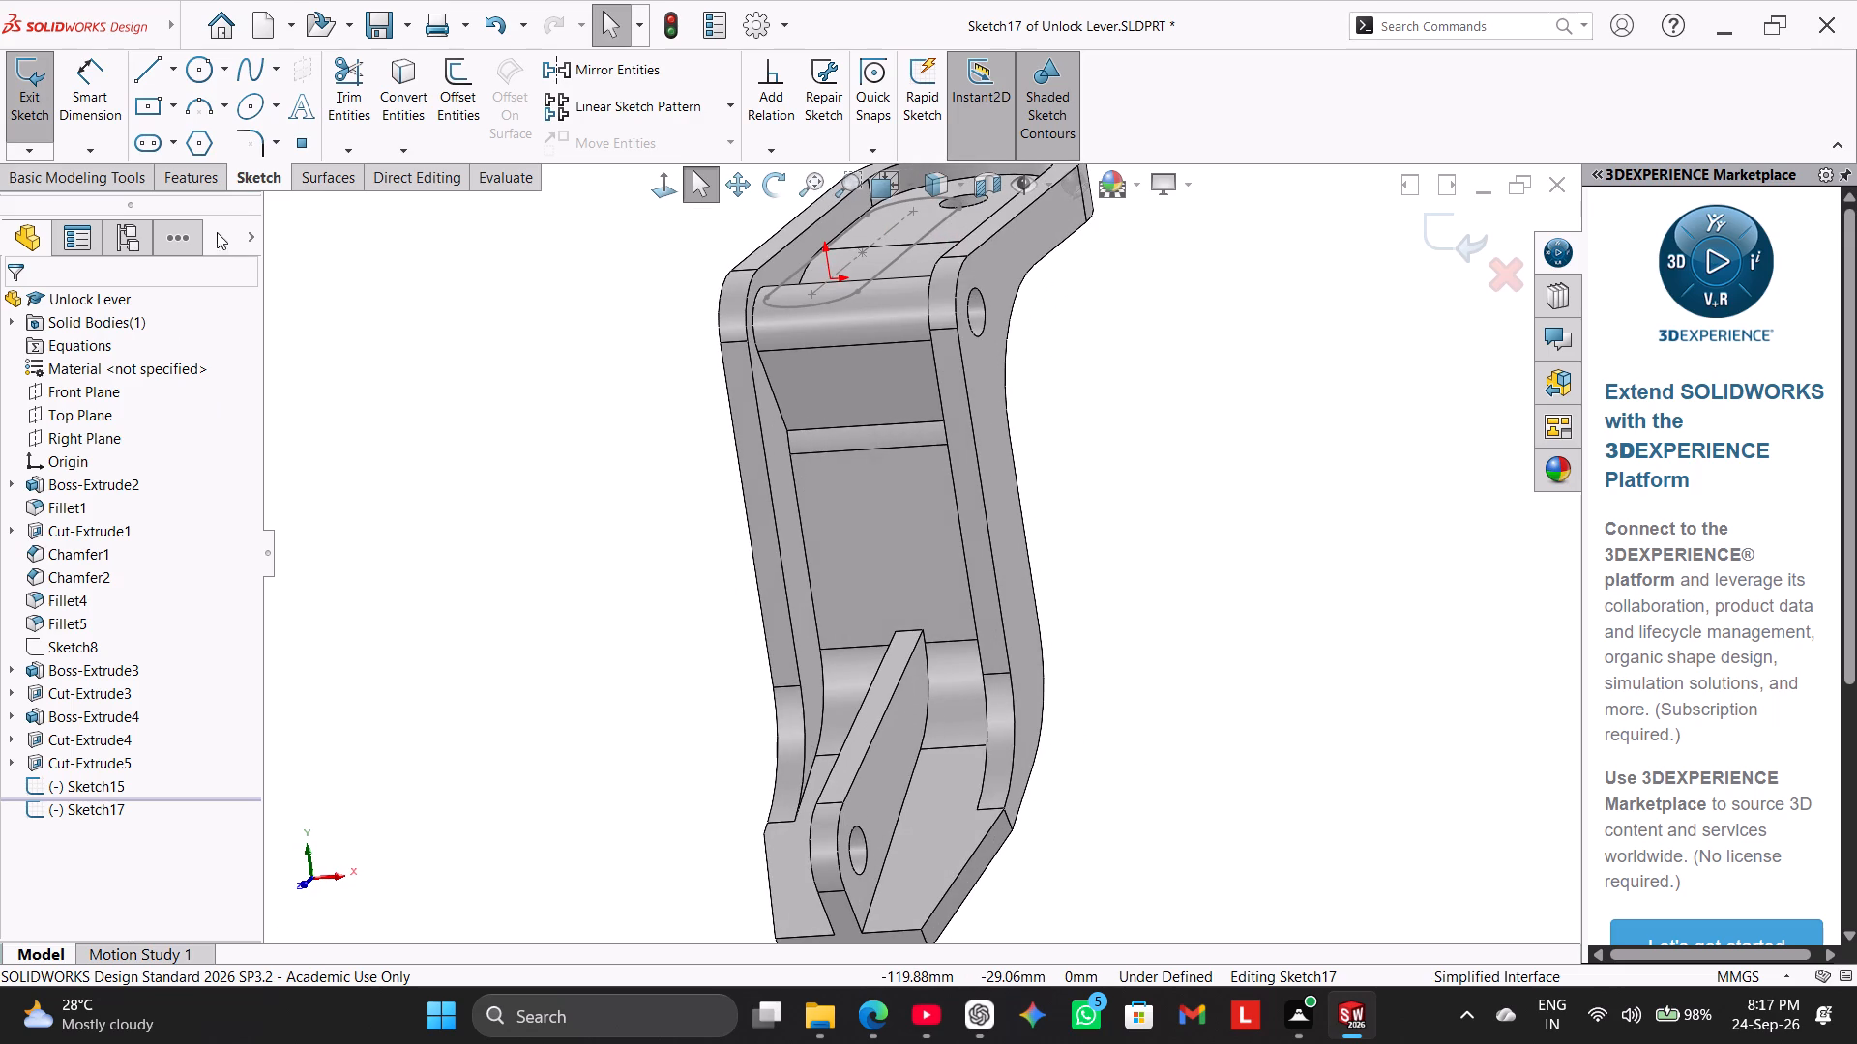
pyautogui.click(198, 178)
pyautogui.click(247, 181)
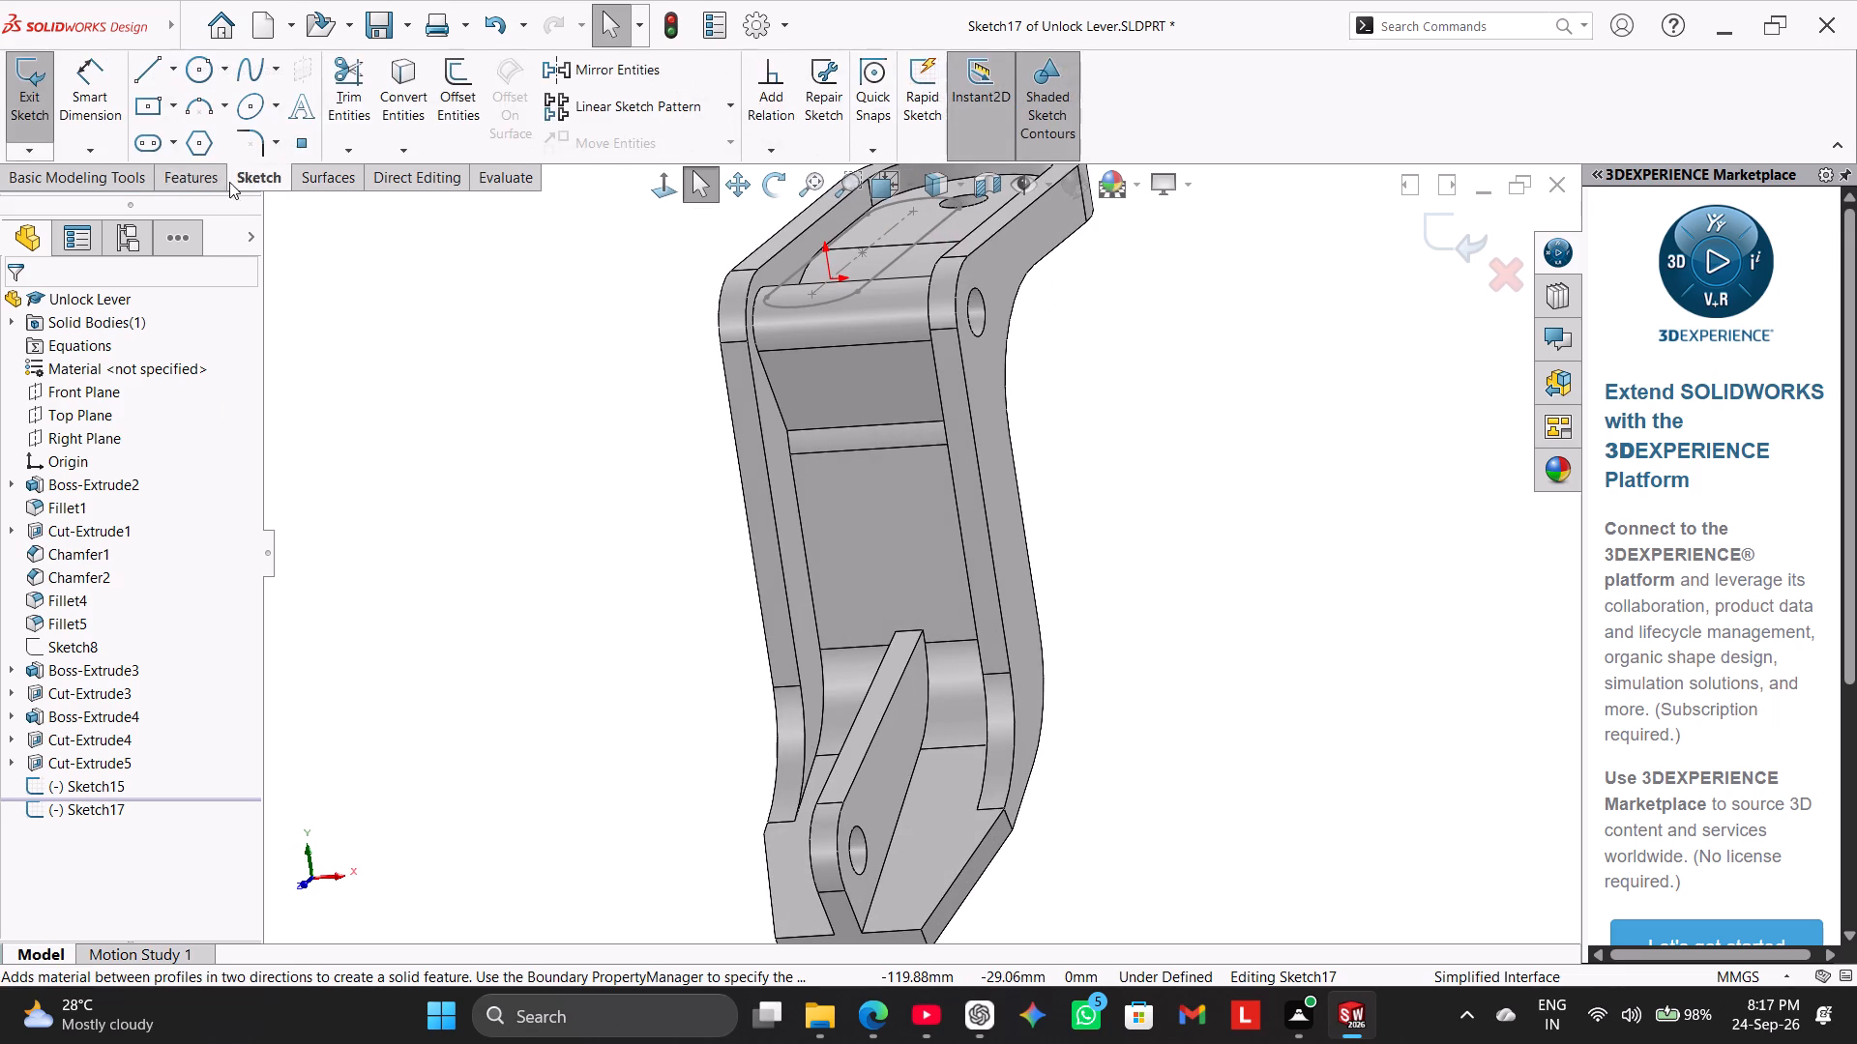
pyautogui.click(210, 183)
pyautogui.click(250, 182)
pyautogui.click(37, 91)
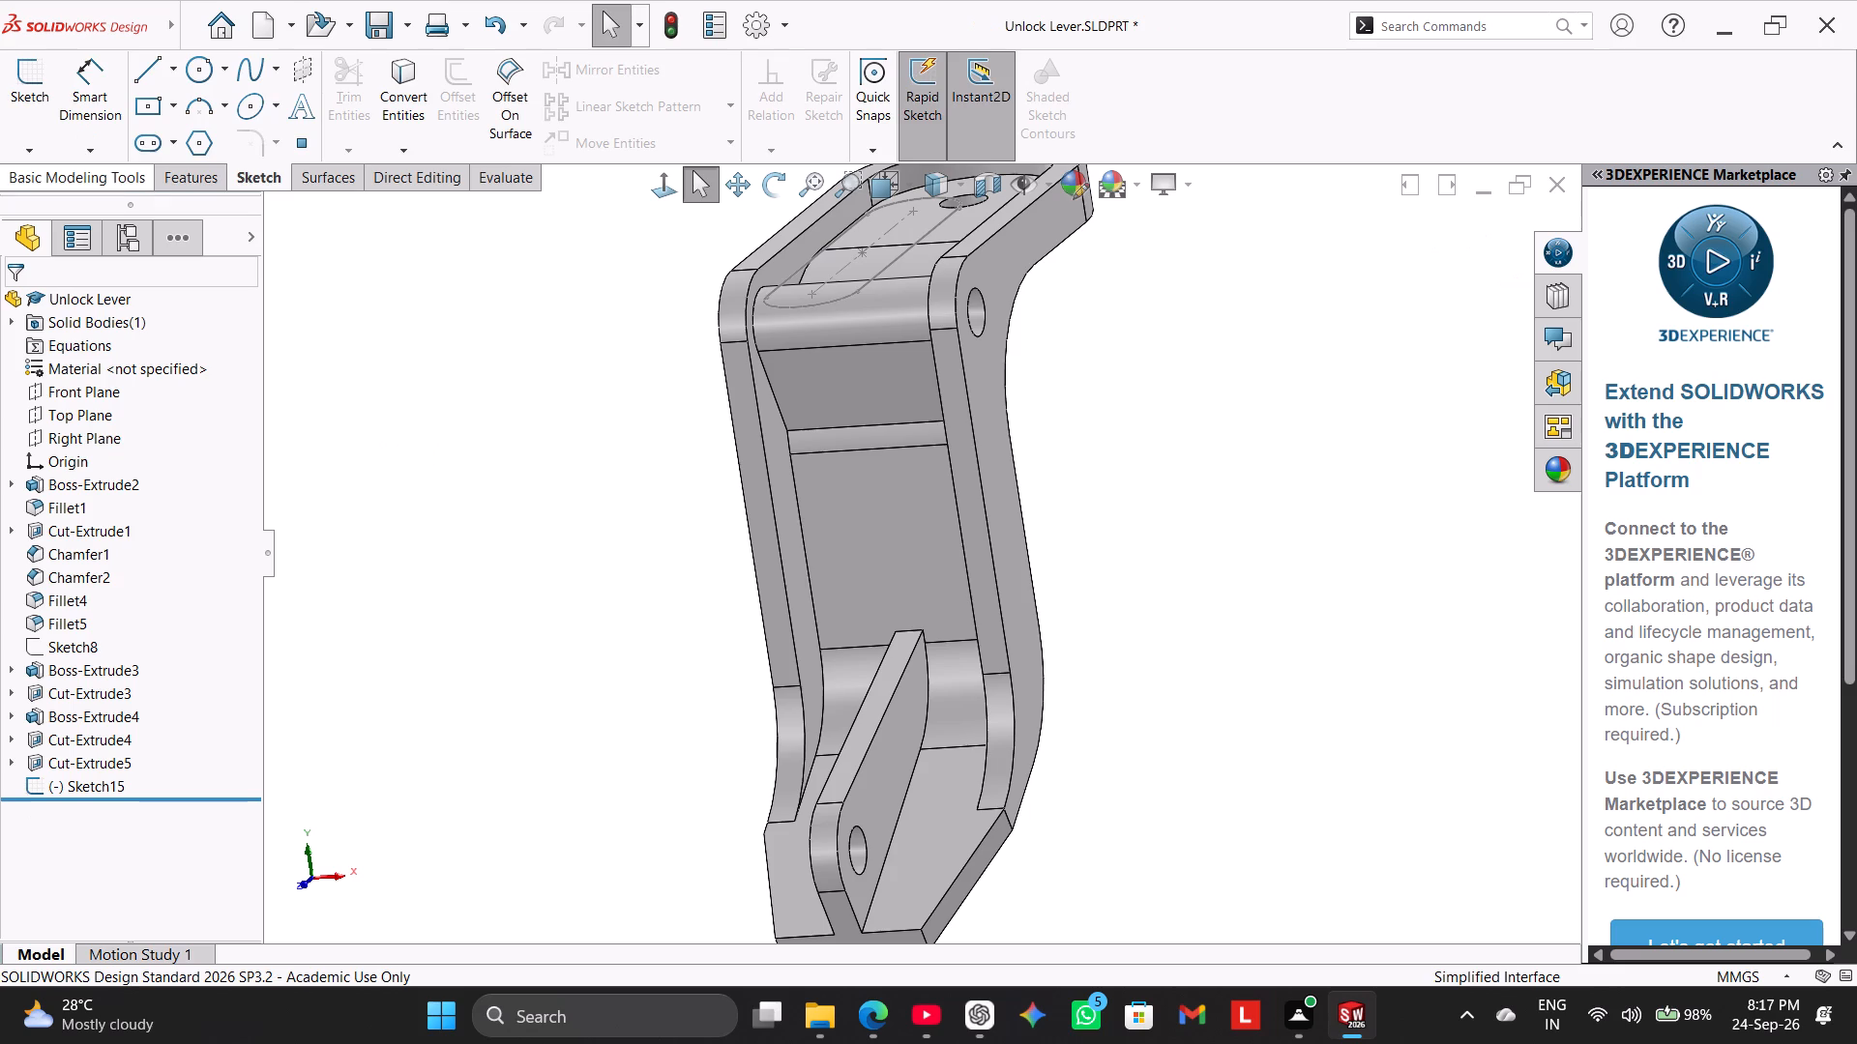
# Extrude-cut the slot sketch through the upper arm and bend, blind 60 mm in direction 1 and Through All in direction 2.
pyautogui.click(174, 179)
pyautogui.click(338, 88)
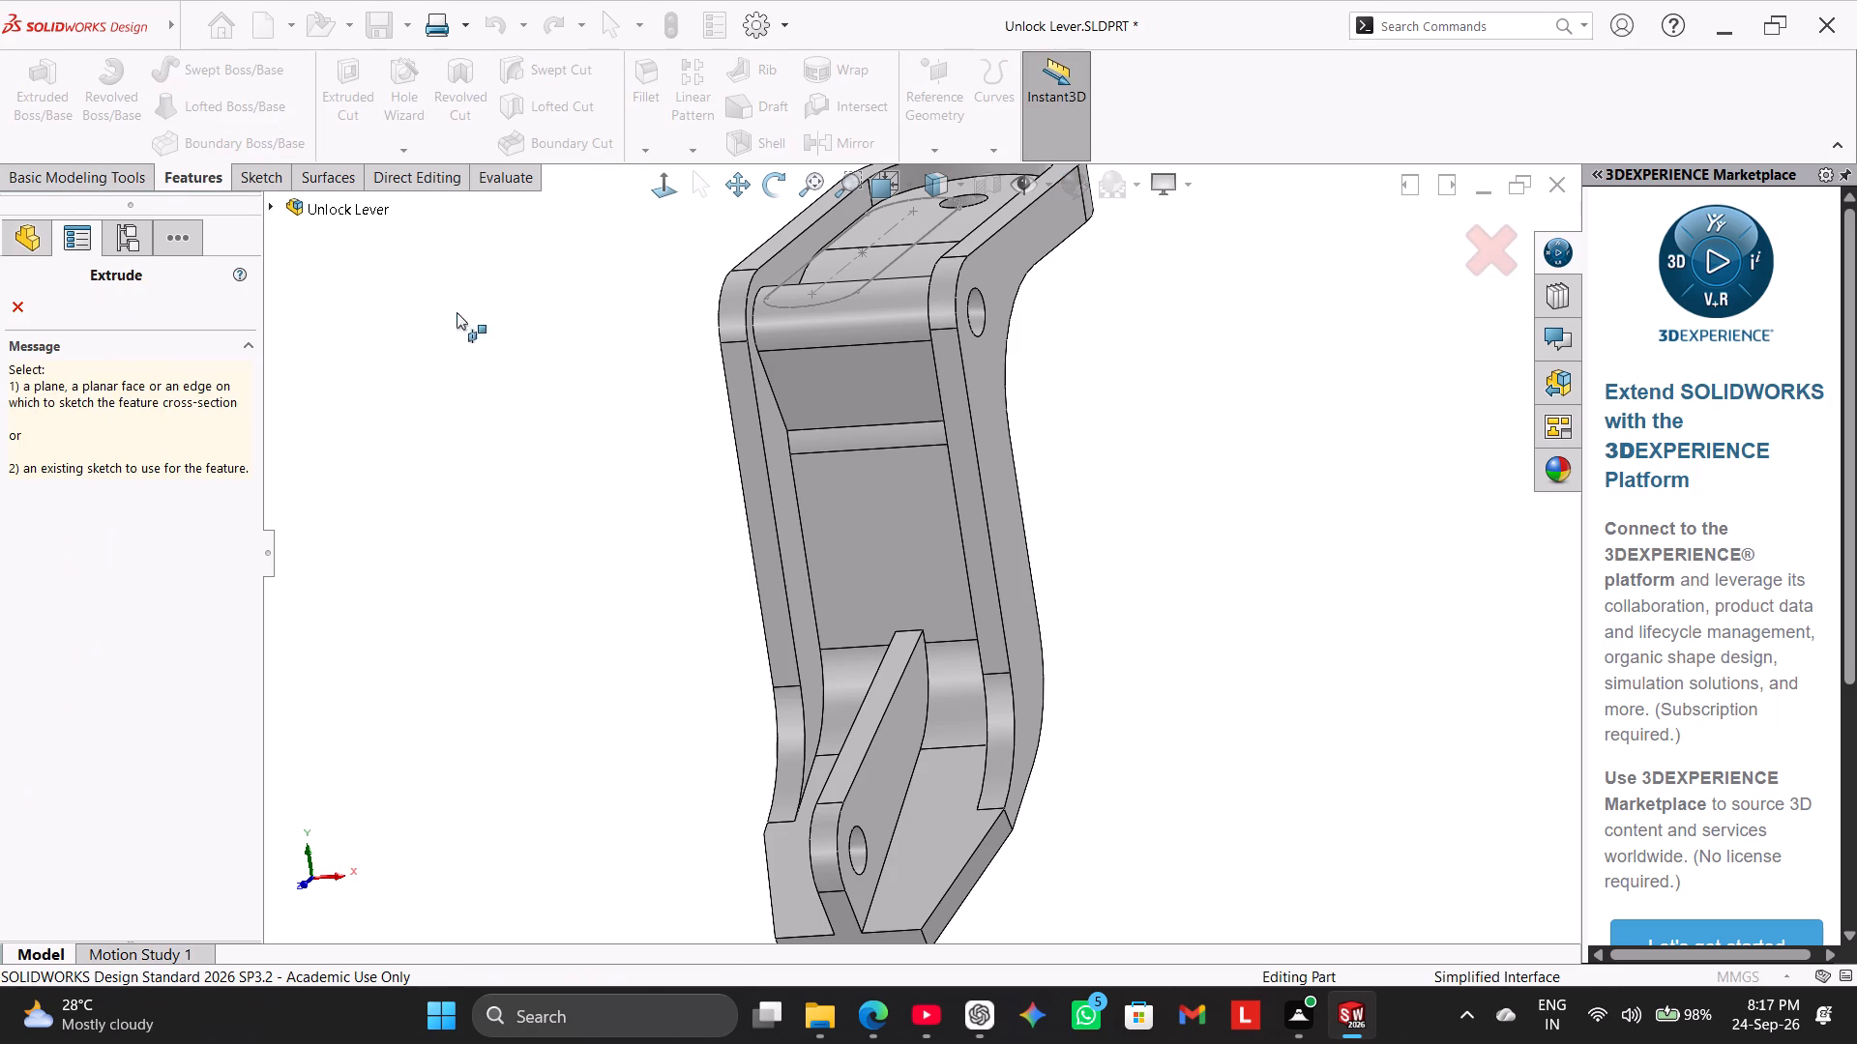
pyautogui.moveTo(507, 332); pyautogui.dragTo(521, 430, button='middle')
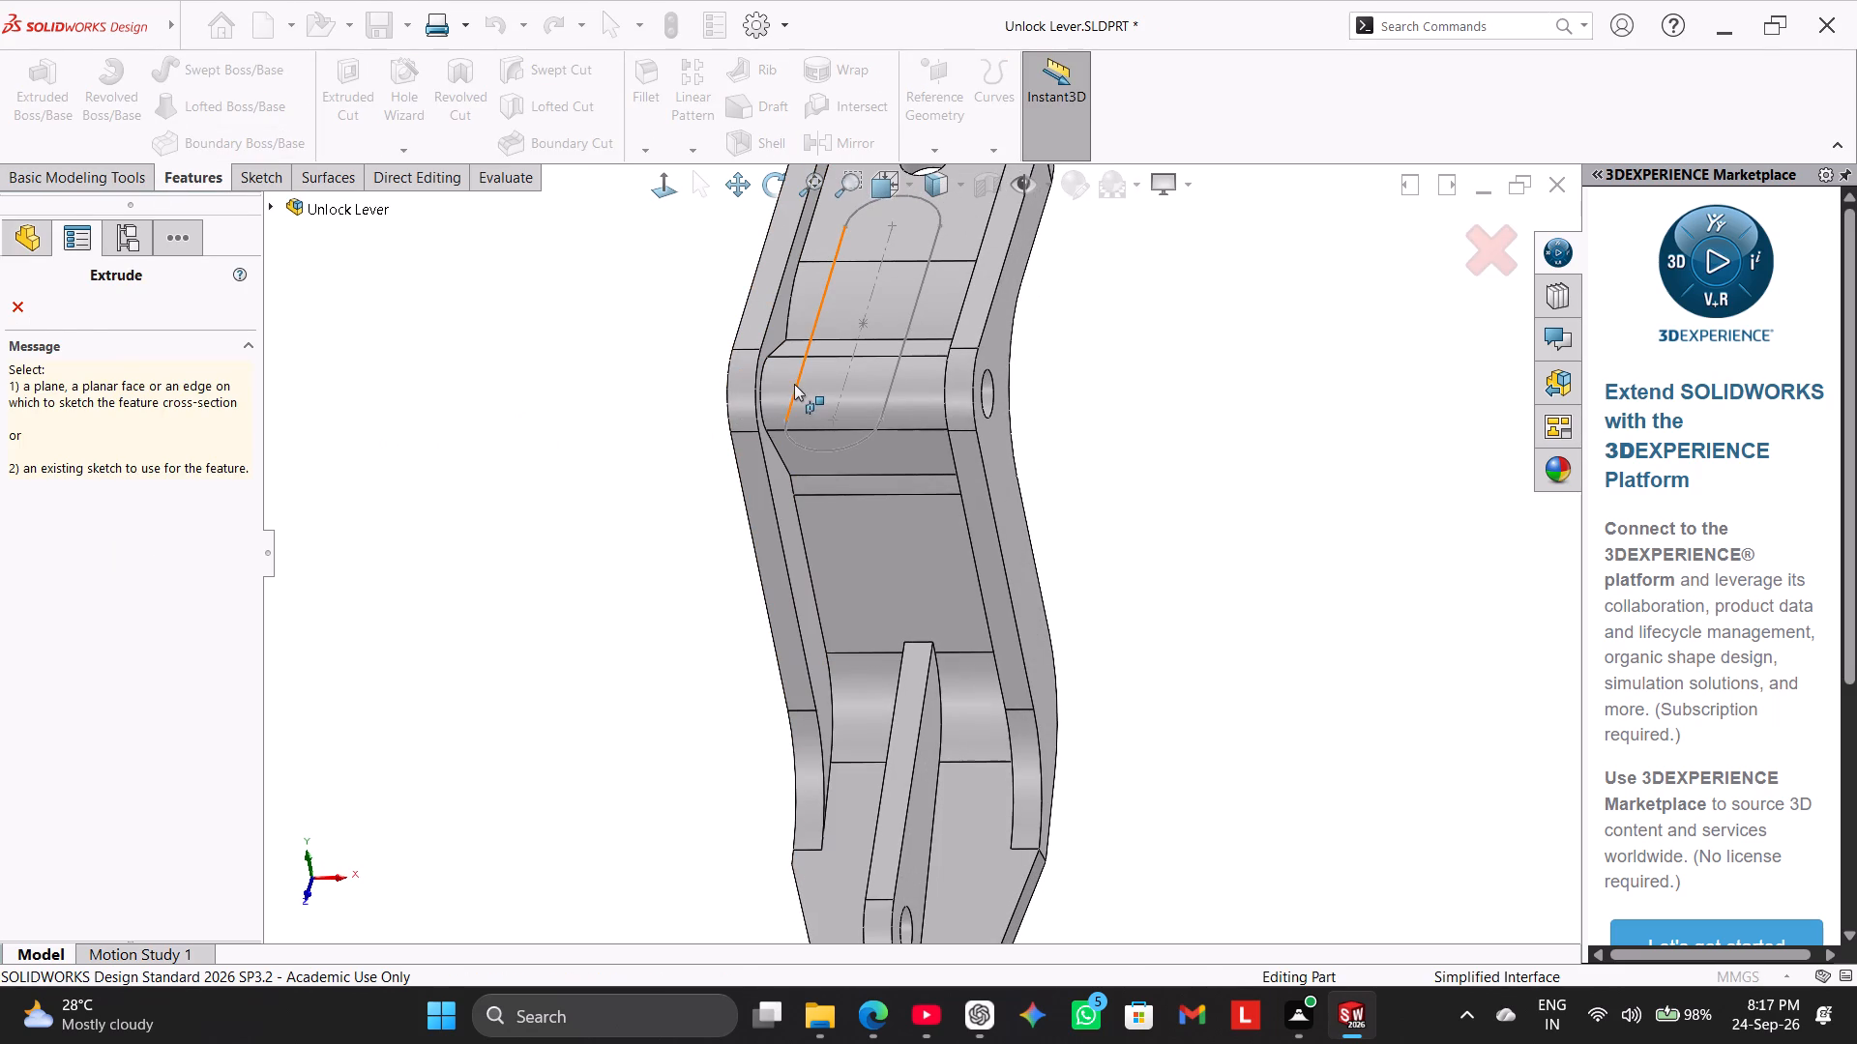
pyautogui.click(794, 384)
pyautogui.moveTo(511, 515); pyautogui.dragTo(400, 463, button='middle')
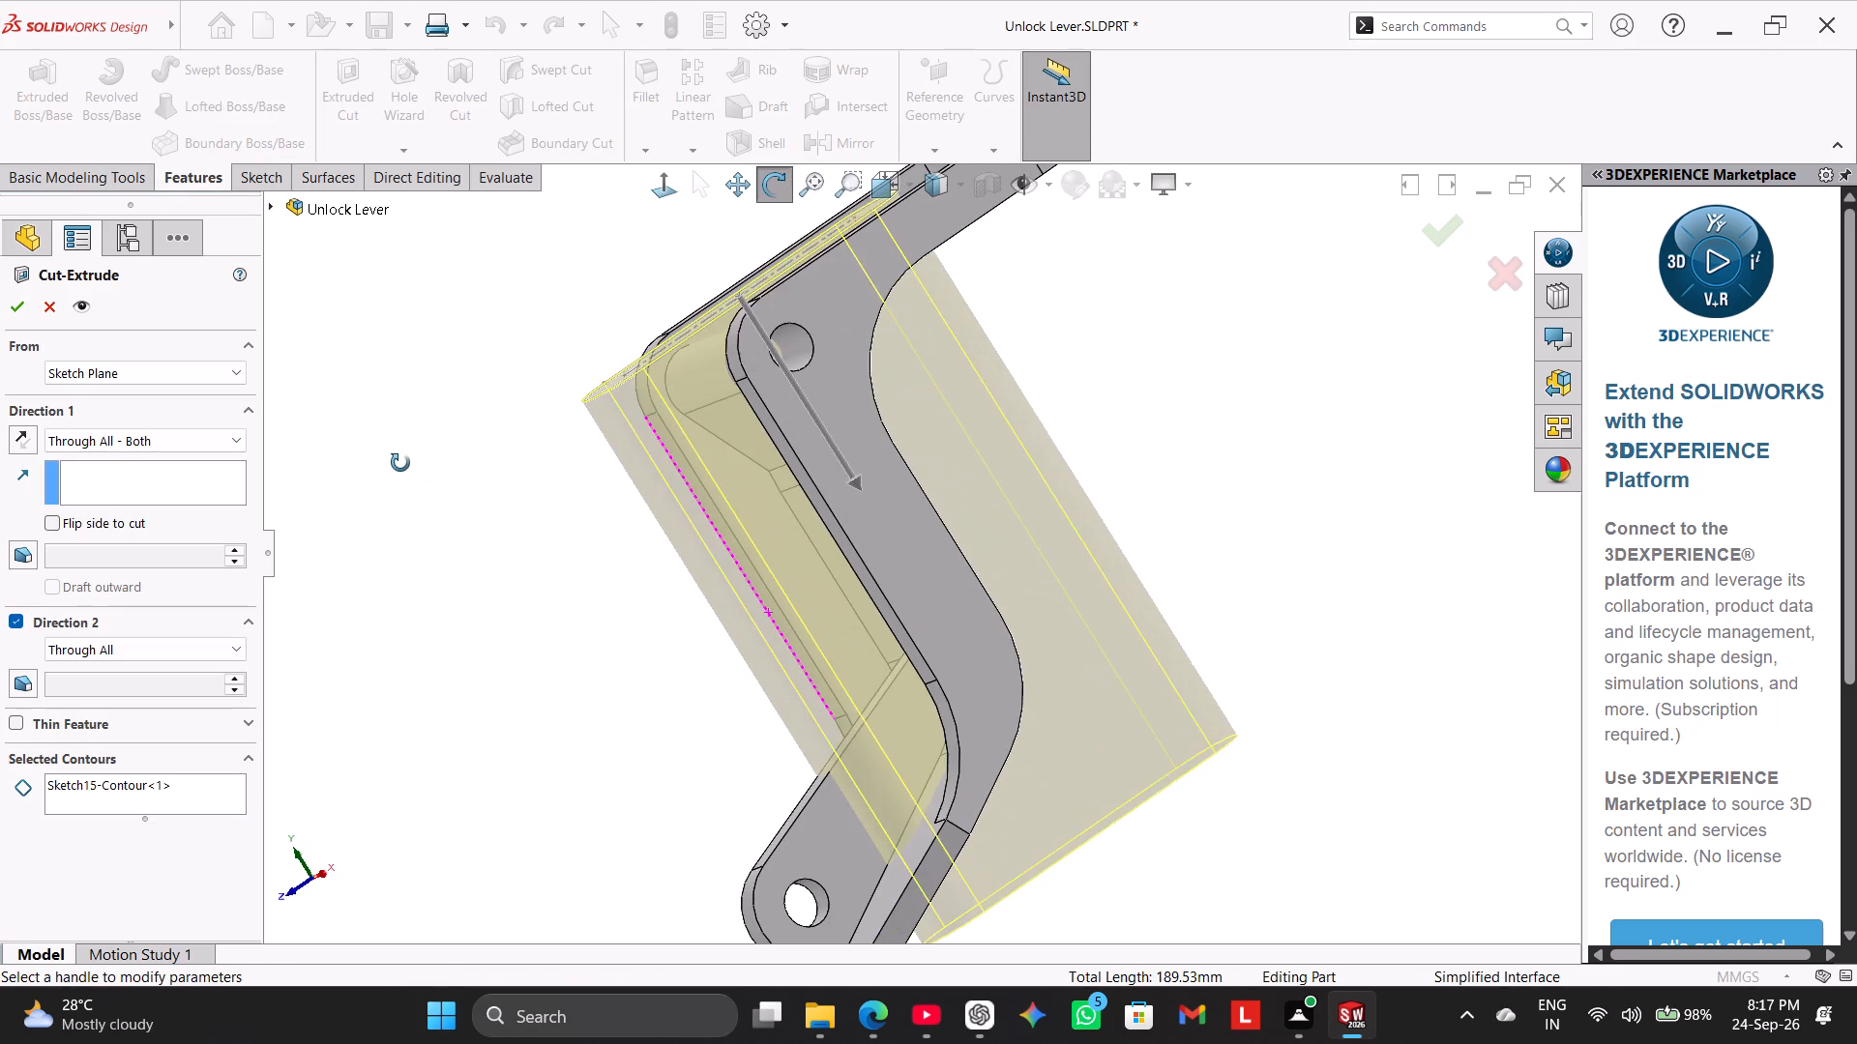
pyautogui.moveTo(400, 463); pyautogui.dragTo(409, 473, button='middle')
pyautogui.click(189, 441)
pyautogui.click(182, 468)
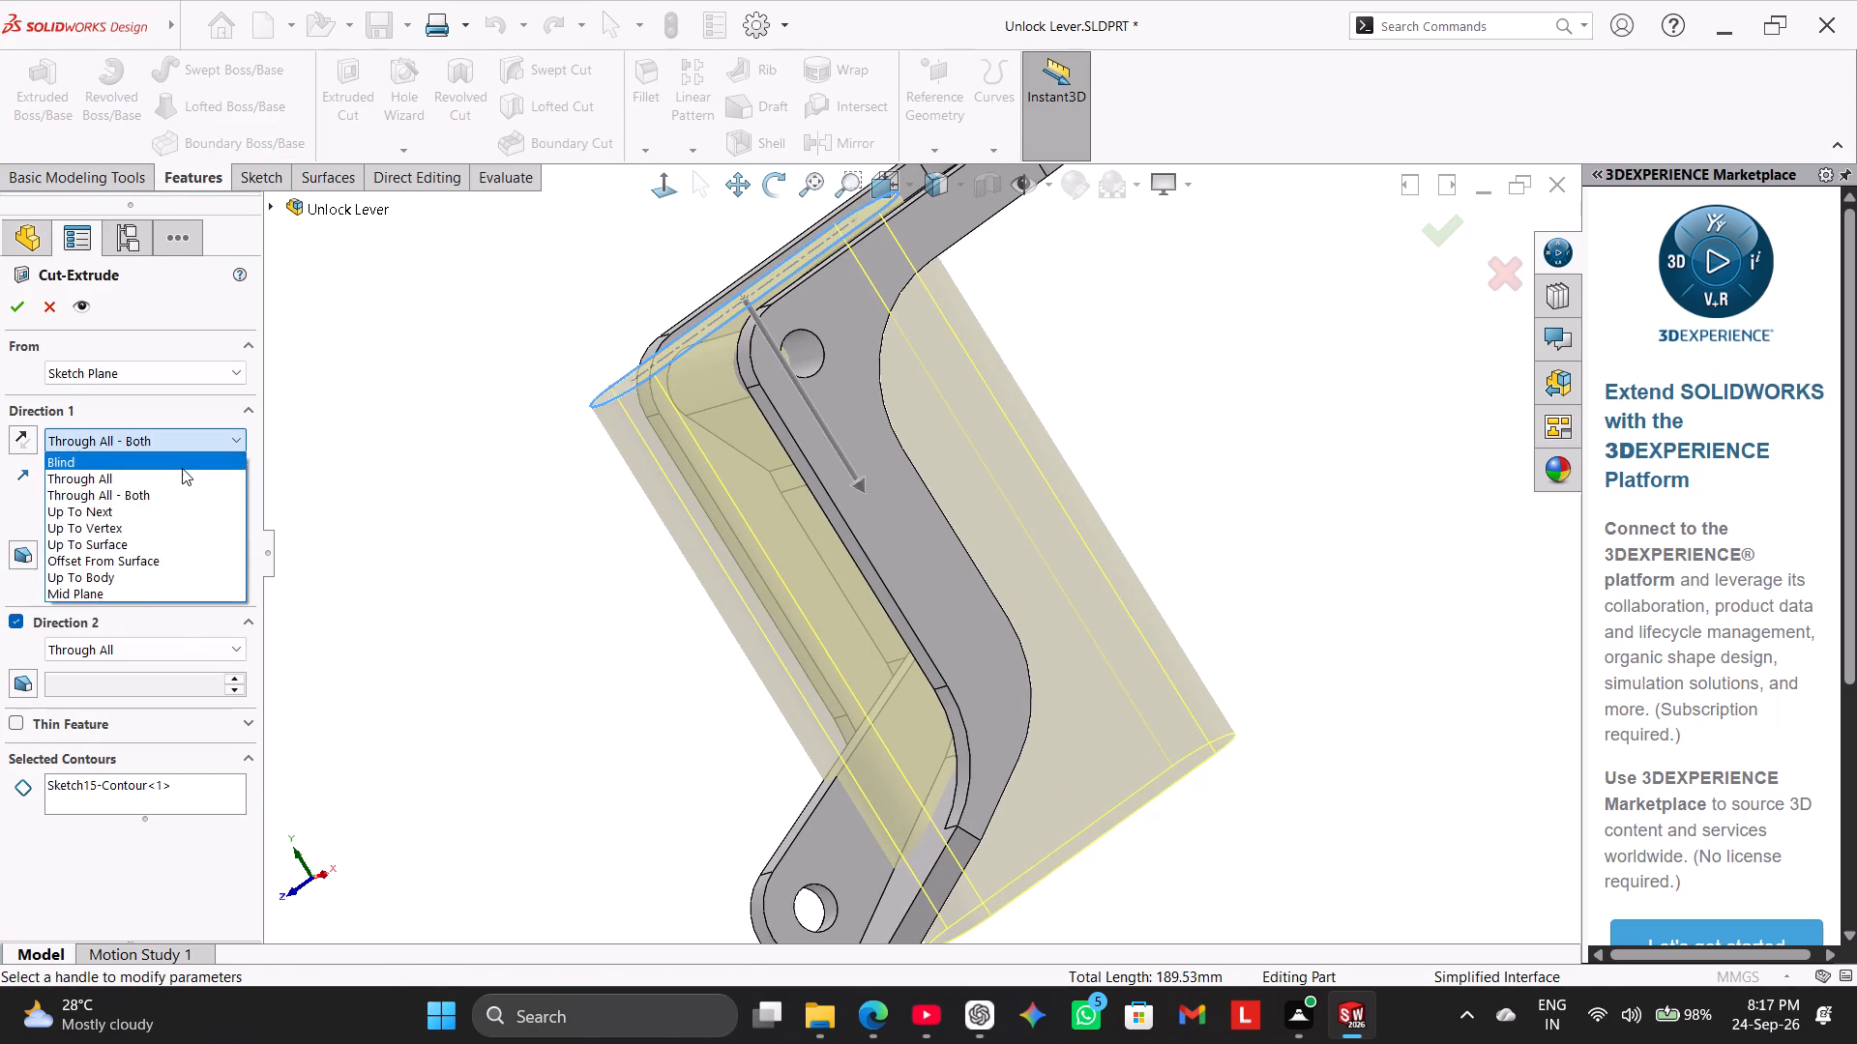
pyautogui.write('60')
pyautogui.press('Return')
pyautogui.moveTo(432, 573); pyautogui.dragTo(525, 571, button='middle')
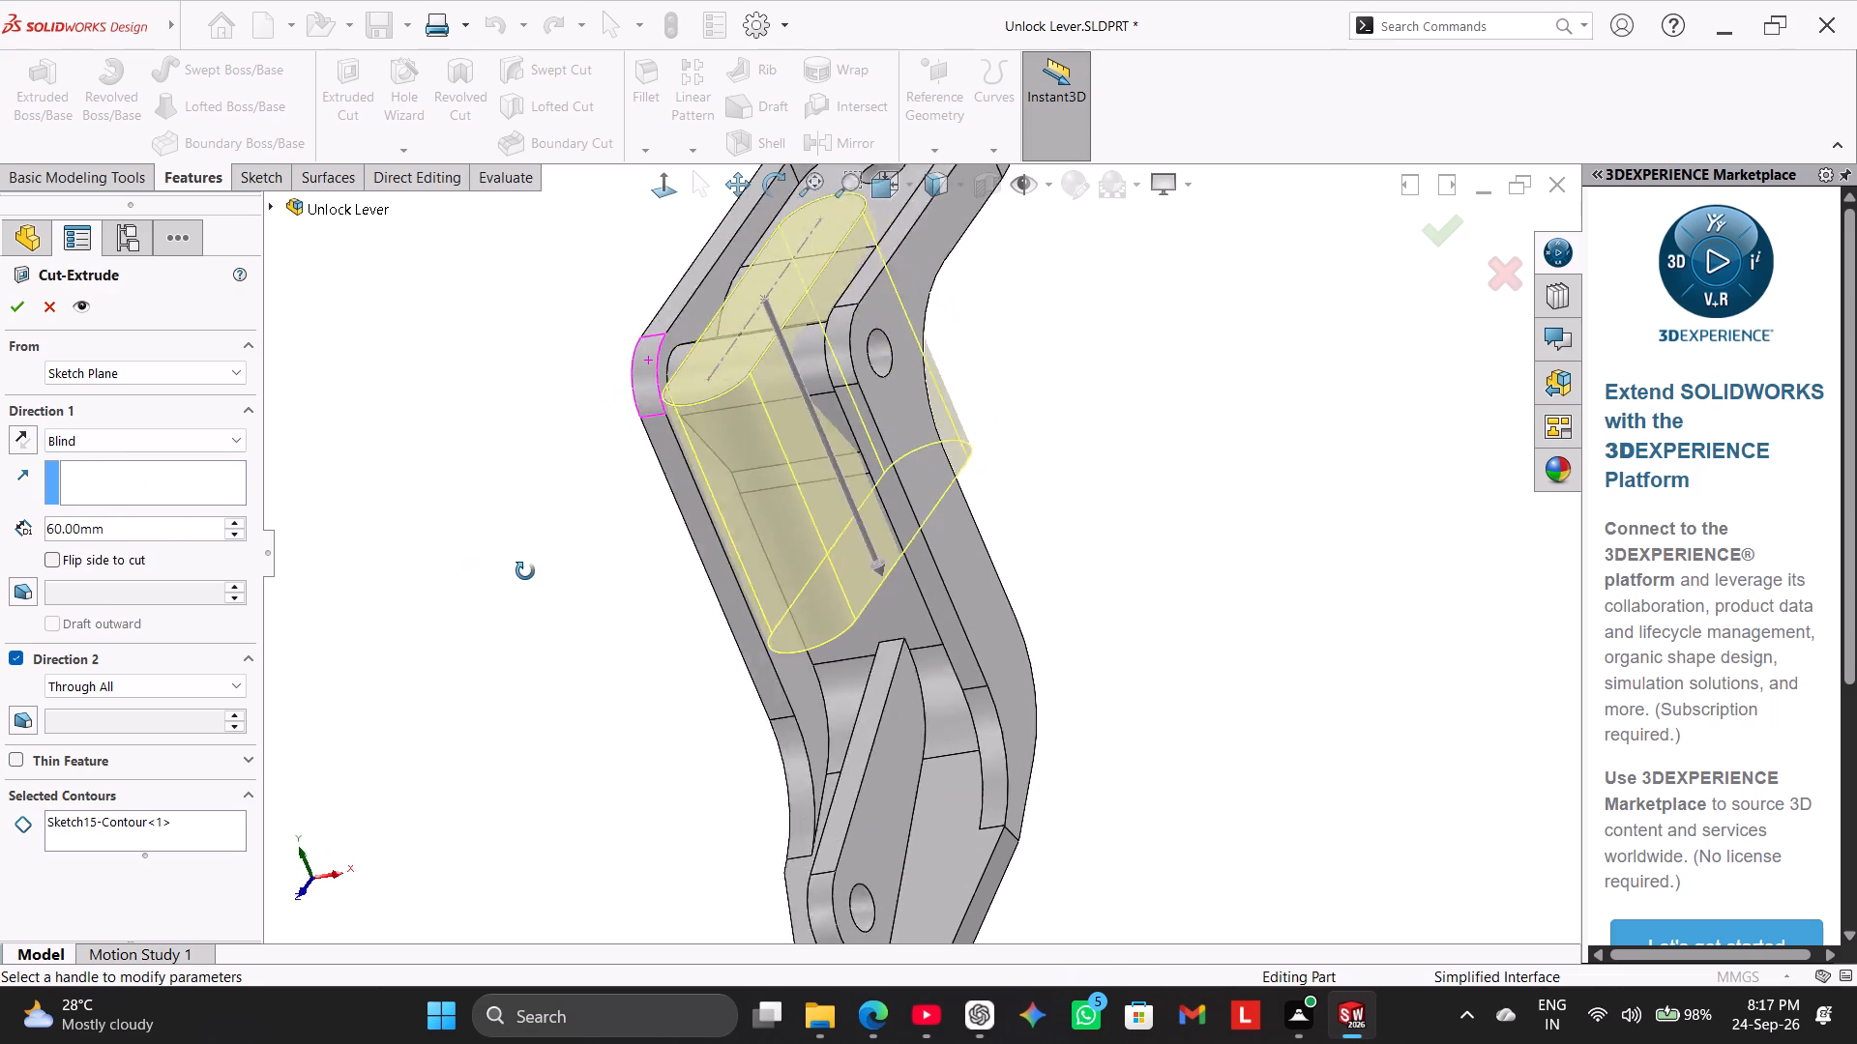
pyautogui.moveTo(525, 571); pyautogui.dragTo(463, 659, button='middle')
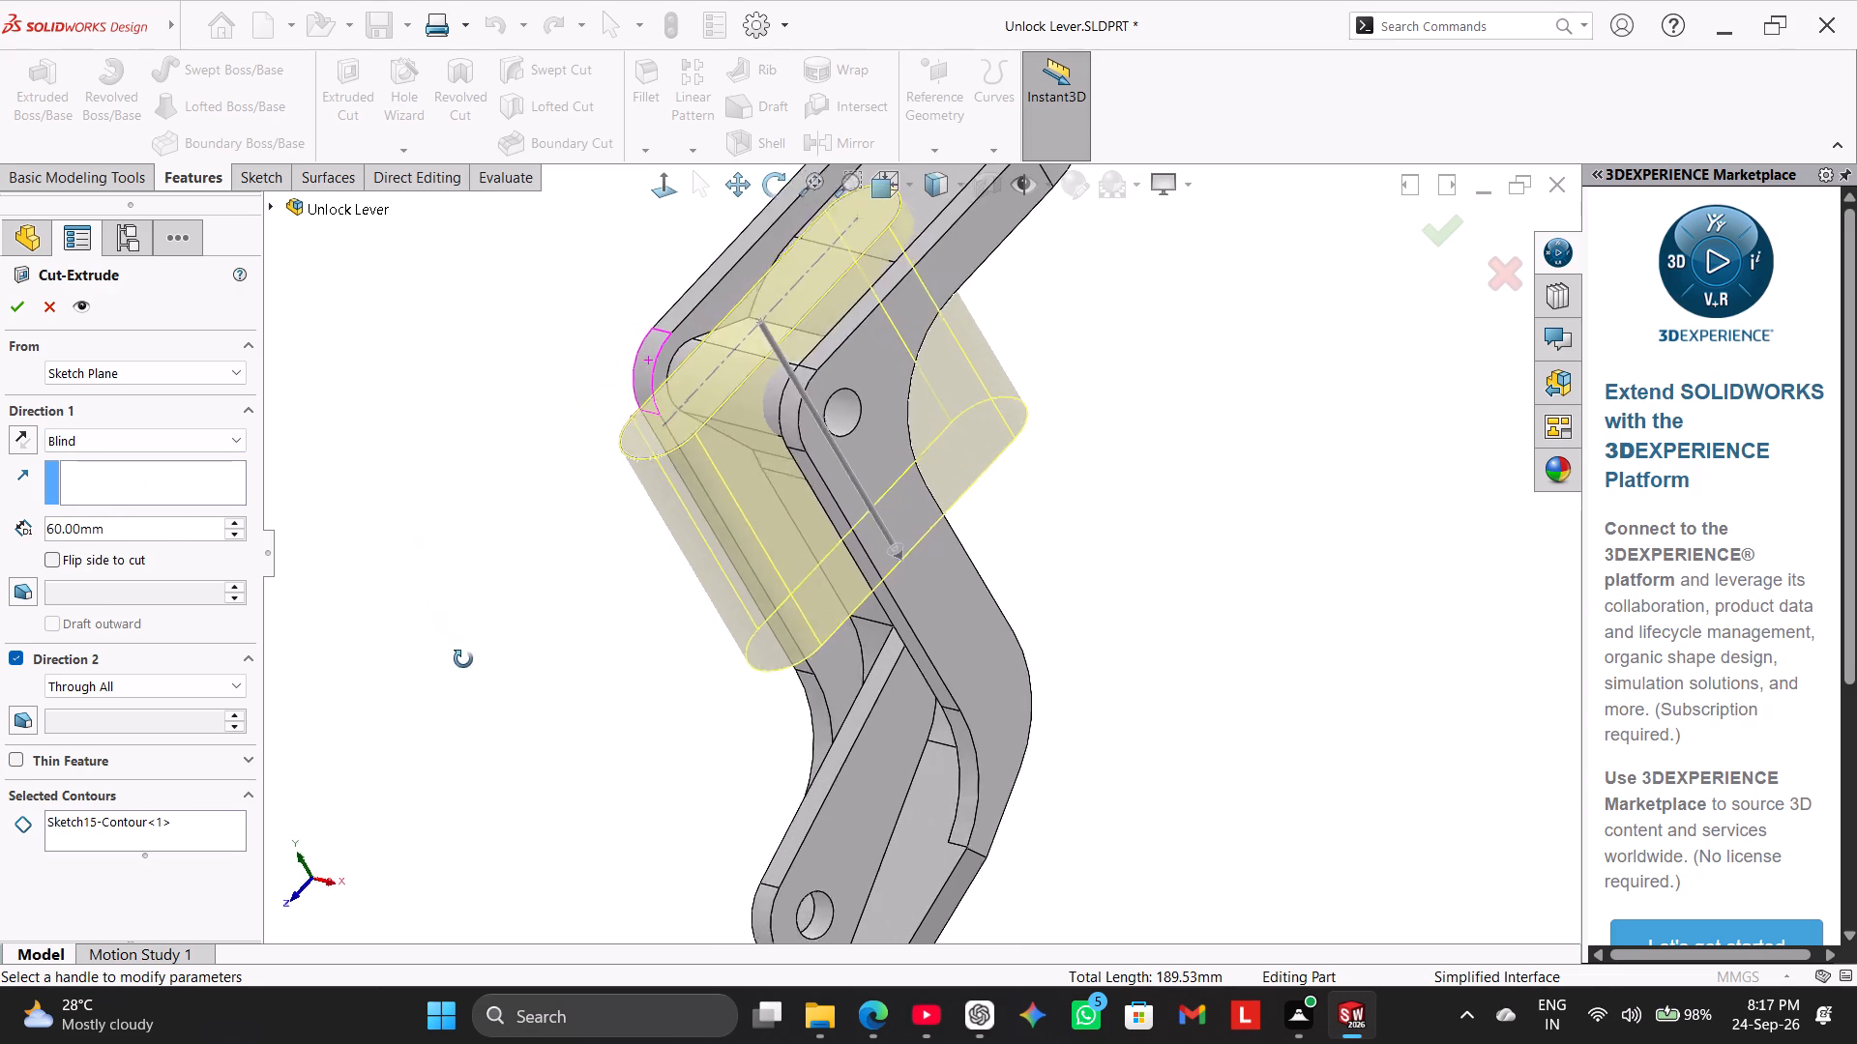
pyautogui.moveTo(463, 659); pyautogui.dragTo(486, 689, button='middle')
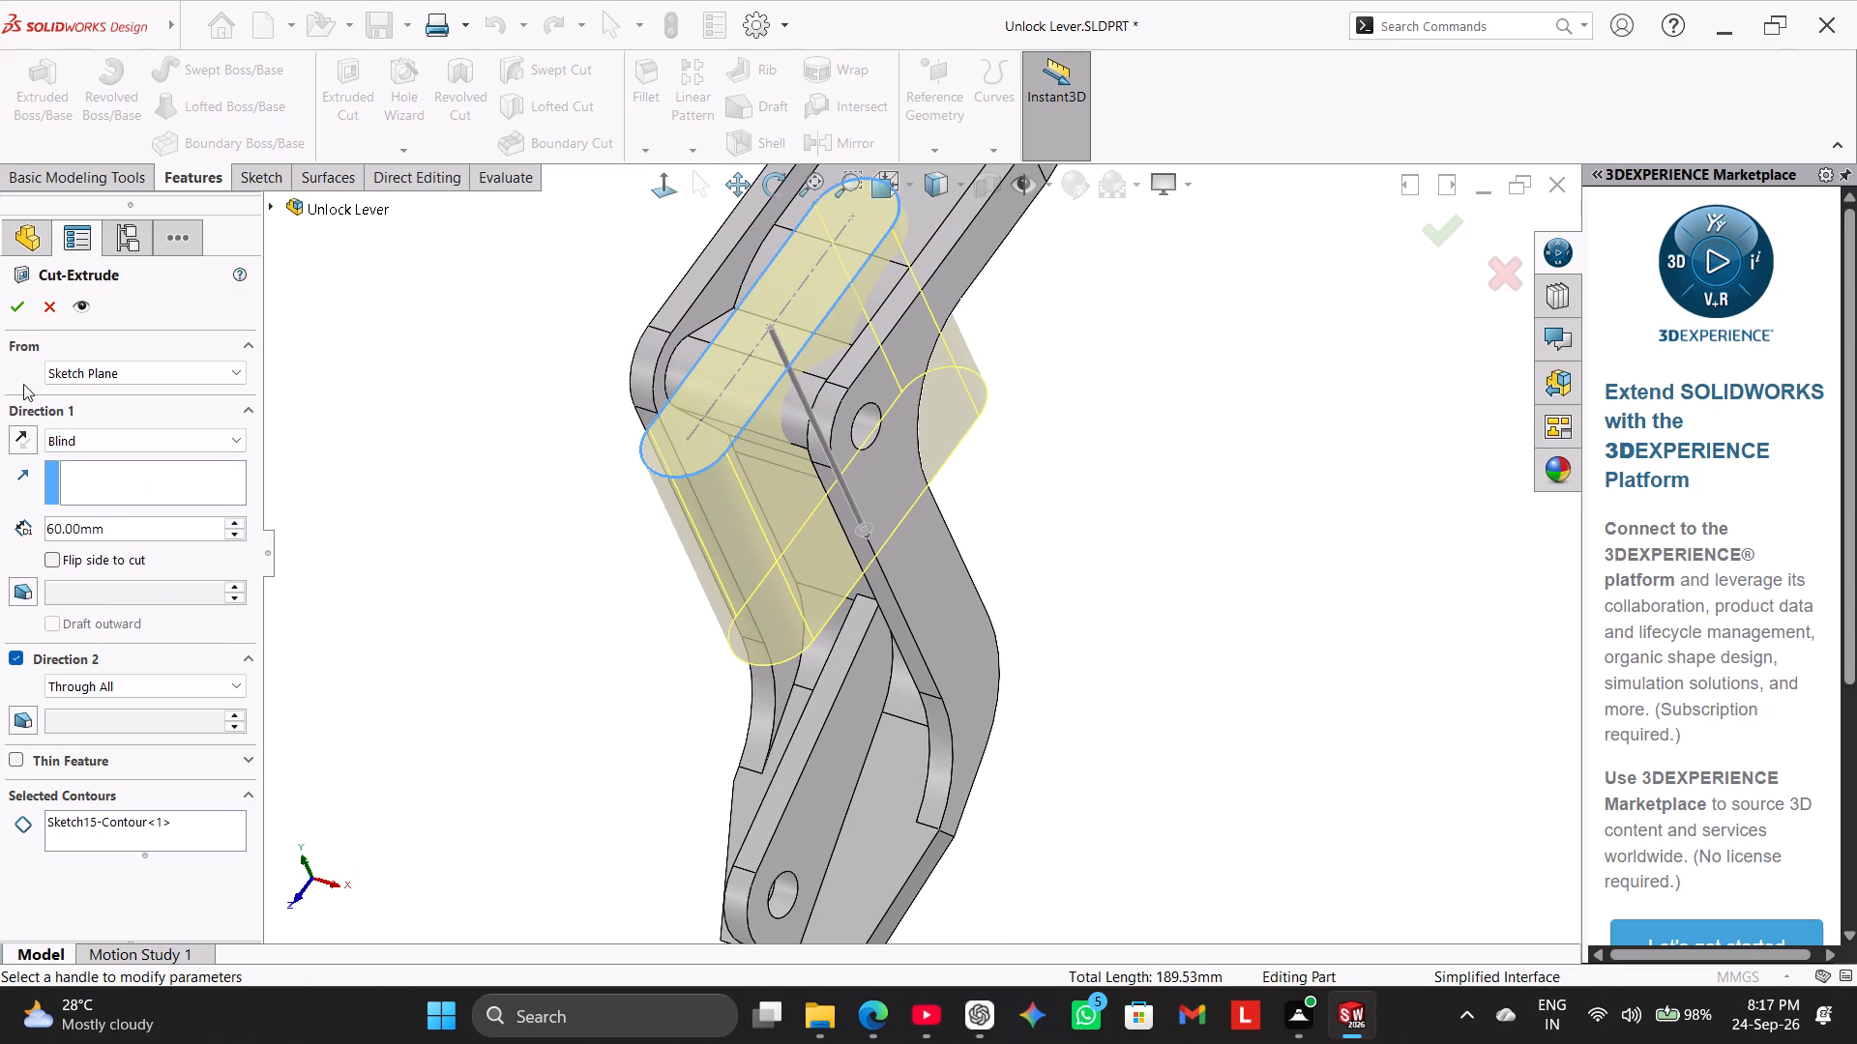
pyautogui.click(24, 302)
pyautogui.click(362, 500)
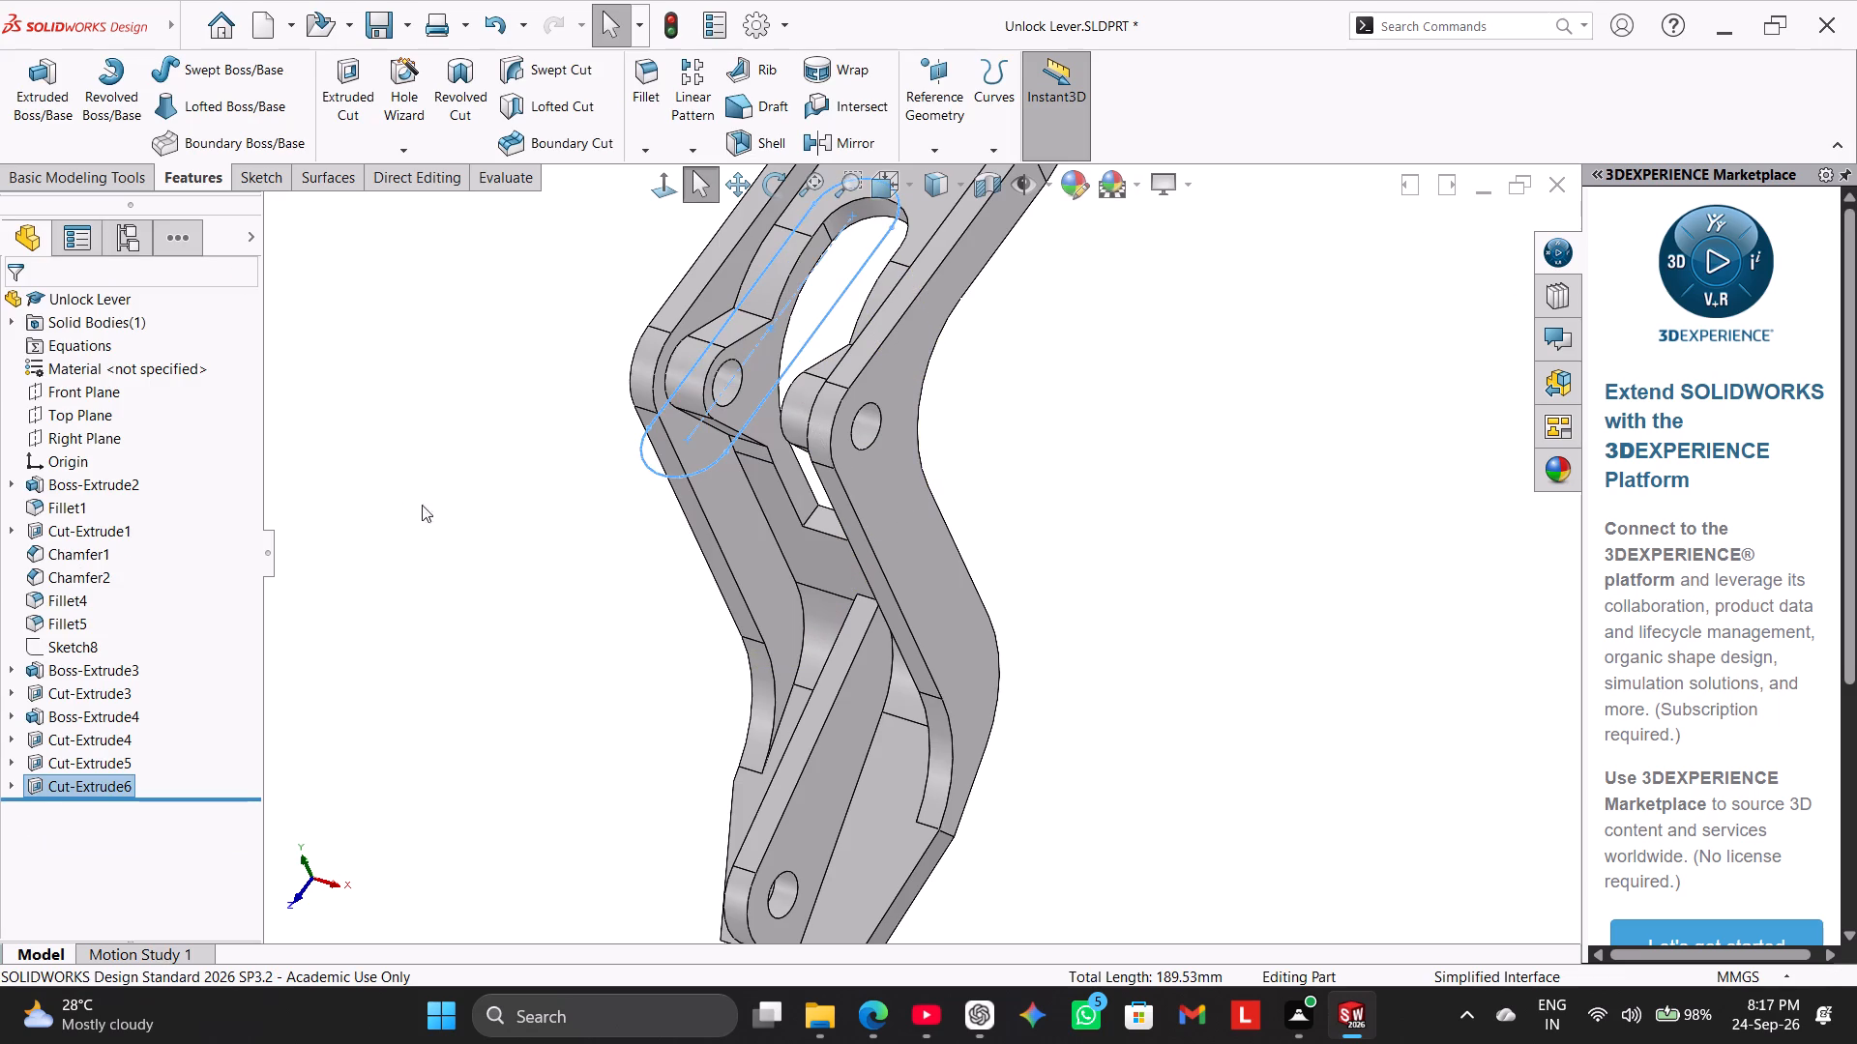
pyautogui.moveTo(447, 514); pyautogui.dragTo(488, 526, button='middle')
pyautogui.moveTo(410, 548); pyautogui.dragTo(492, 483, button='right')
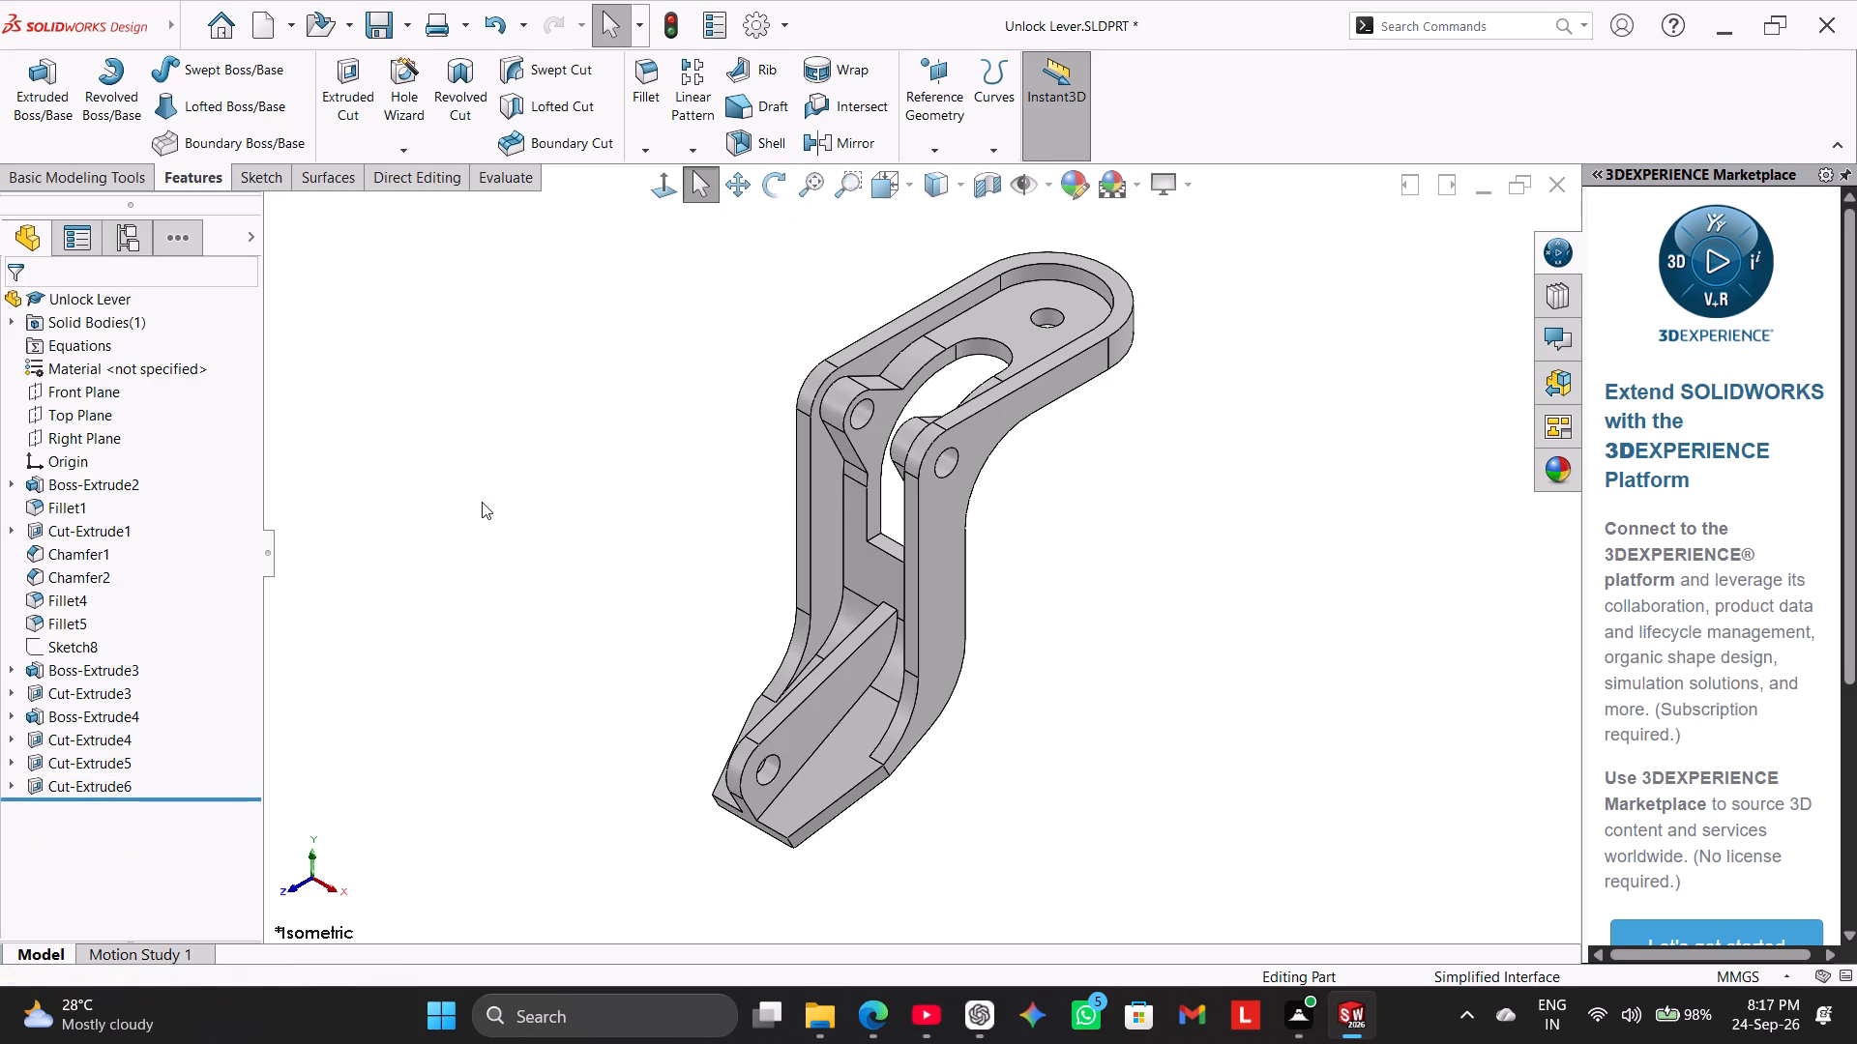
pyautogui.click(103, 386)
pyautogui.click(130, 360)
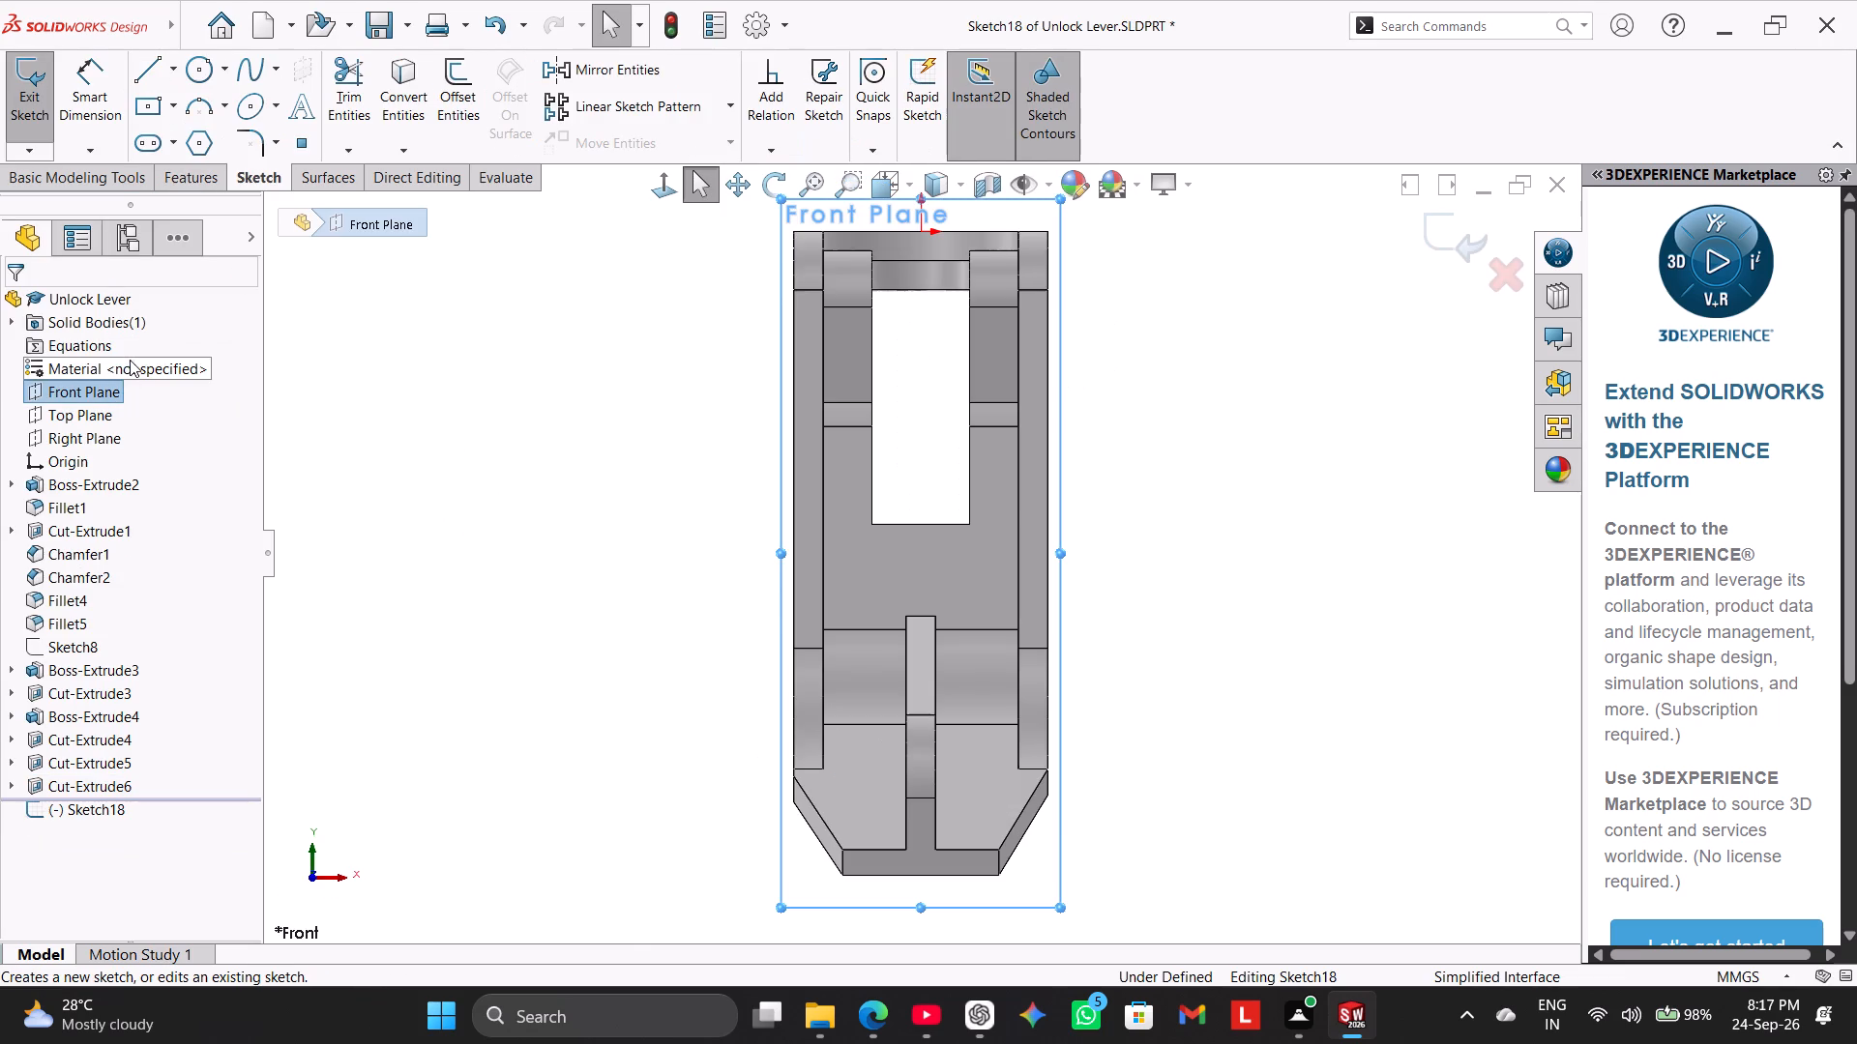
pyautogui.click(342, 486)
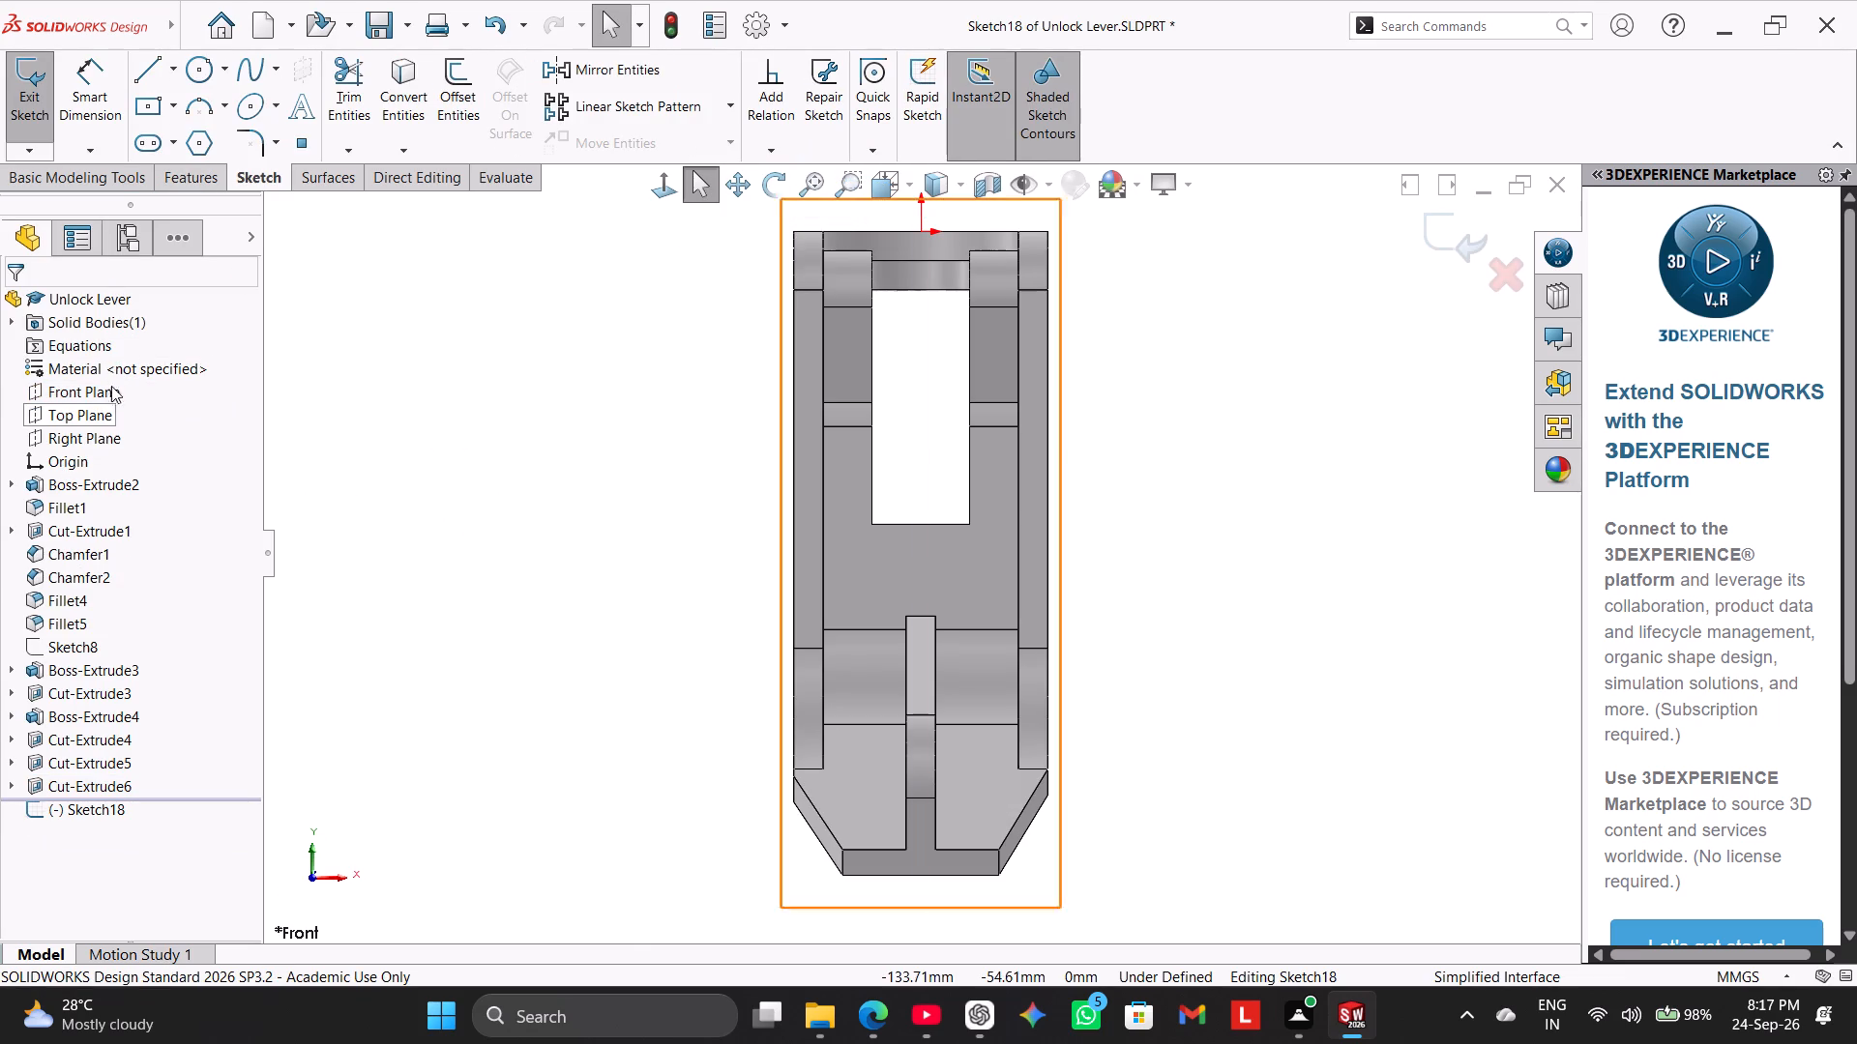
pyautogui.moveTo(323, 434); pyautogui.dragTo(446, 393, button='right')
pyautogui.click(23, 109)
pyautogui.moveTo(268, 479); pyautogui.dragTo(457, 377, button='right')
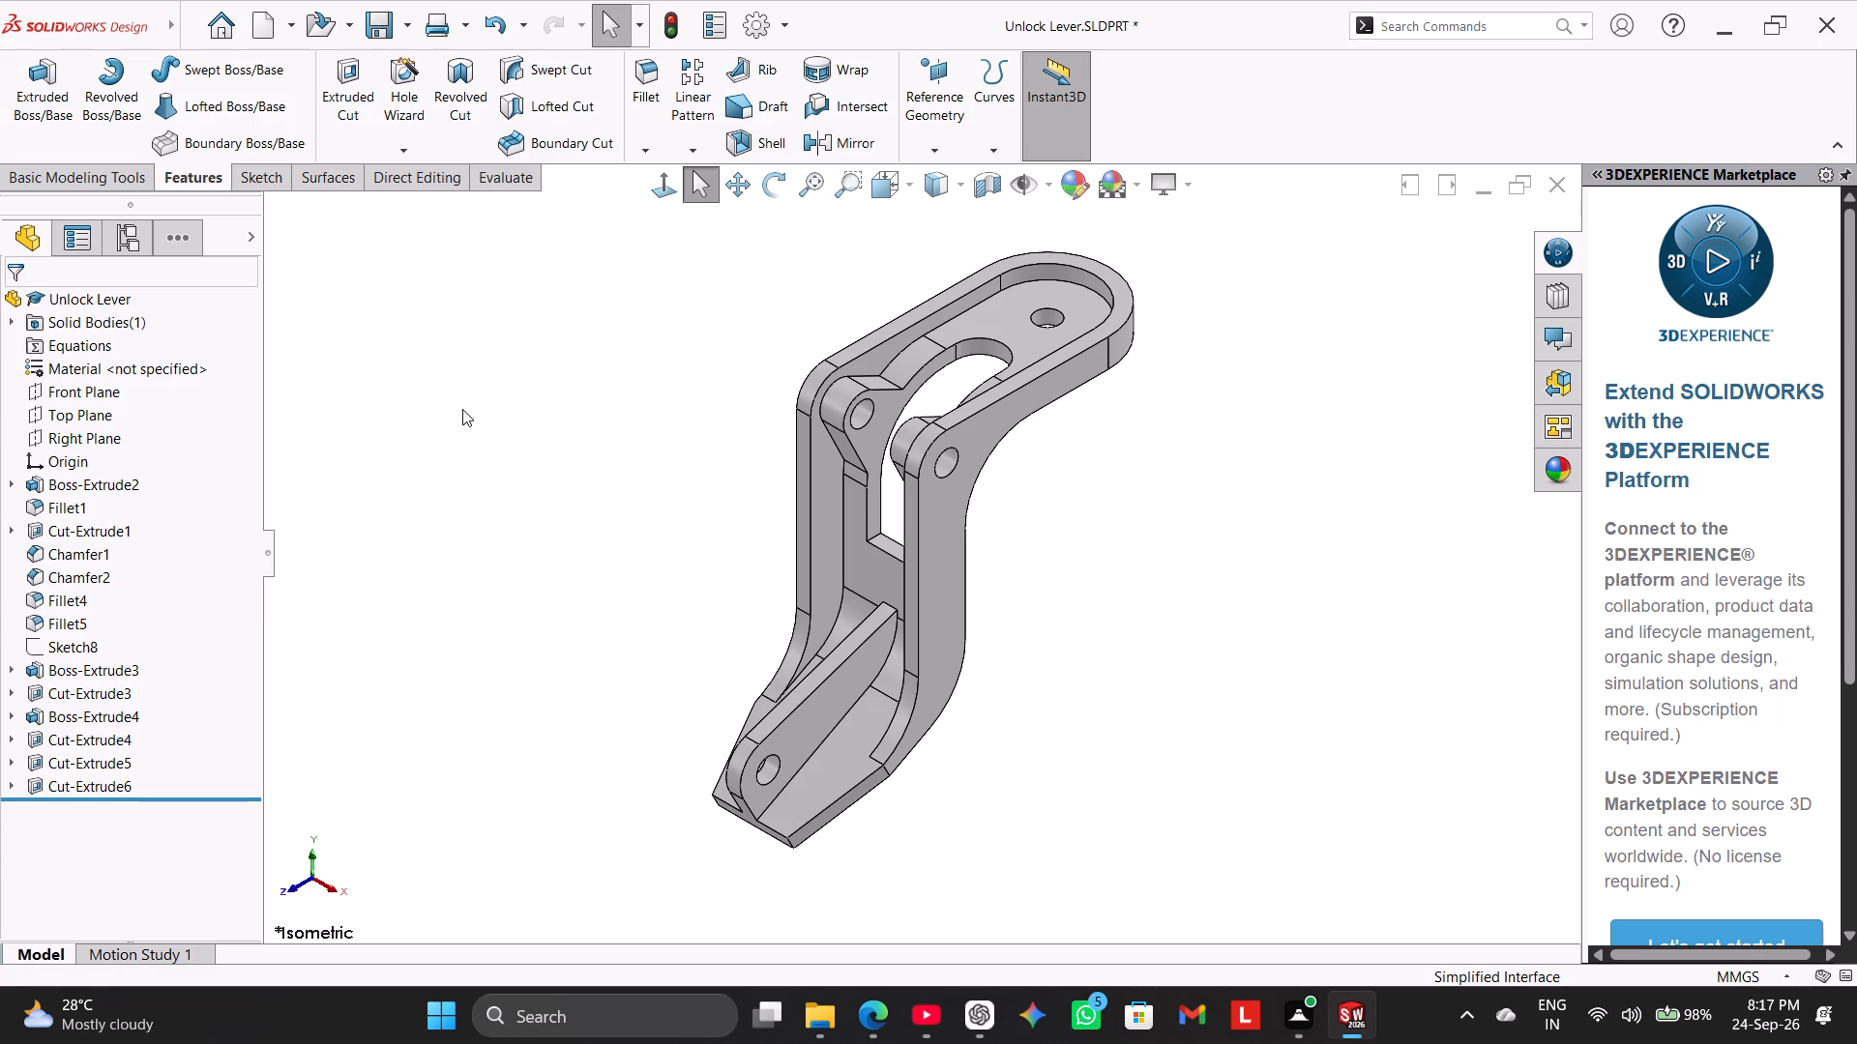
# Fillet the two outer corner edges at the end of the lower foot plate with a 10 mm constant radius.
pyautogui.click(649, 86)
pyautogui.moveTo(1004, 875); pyautogui.dragTo(1011, 757, button='middle')
pyautogui.scroll(-3, 824, 769)
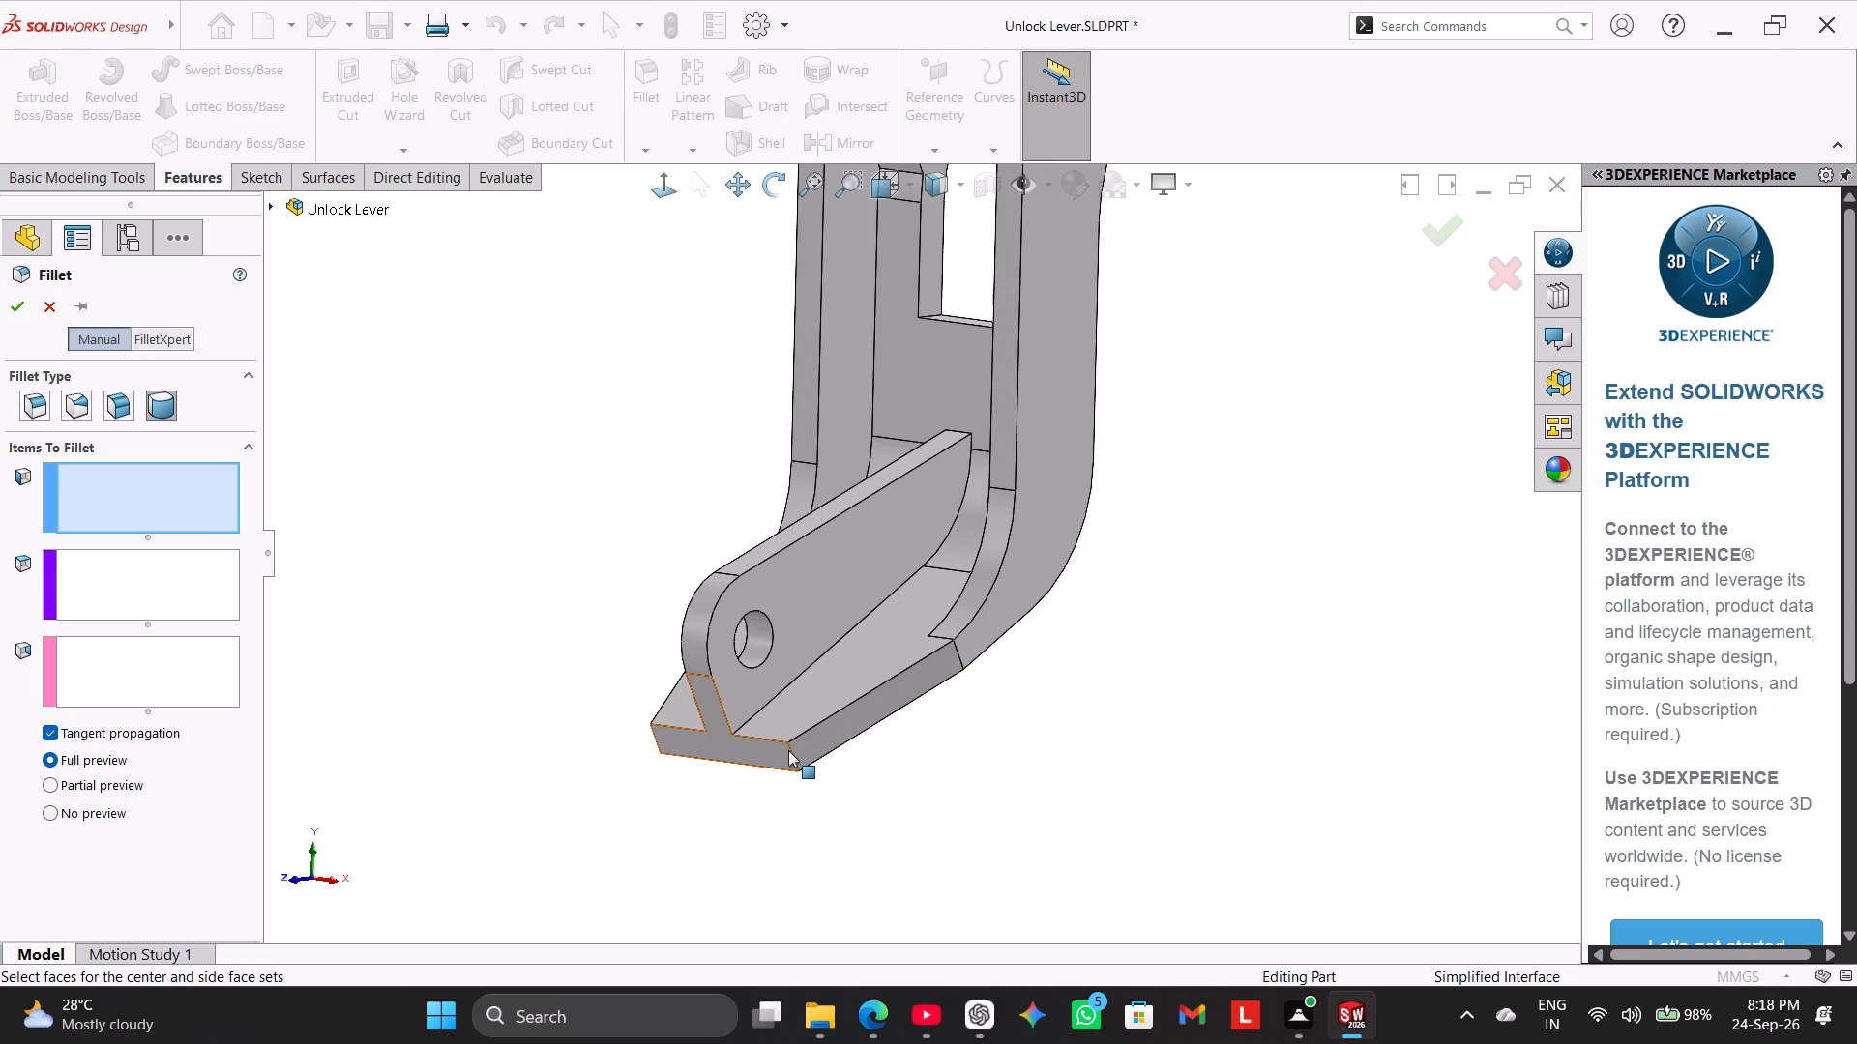
pyautogui.scroll(-4, 794, 750)
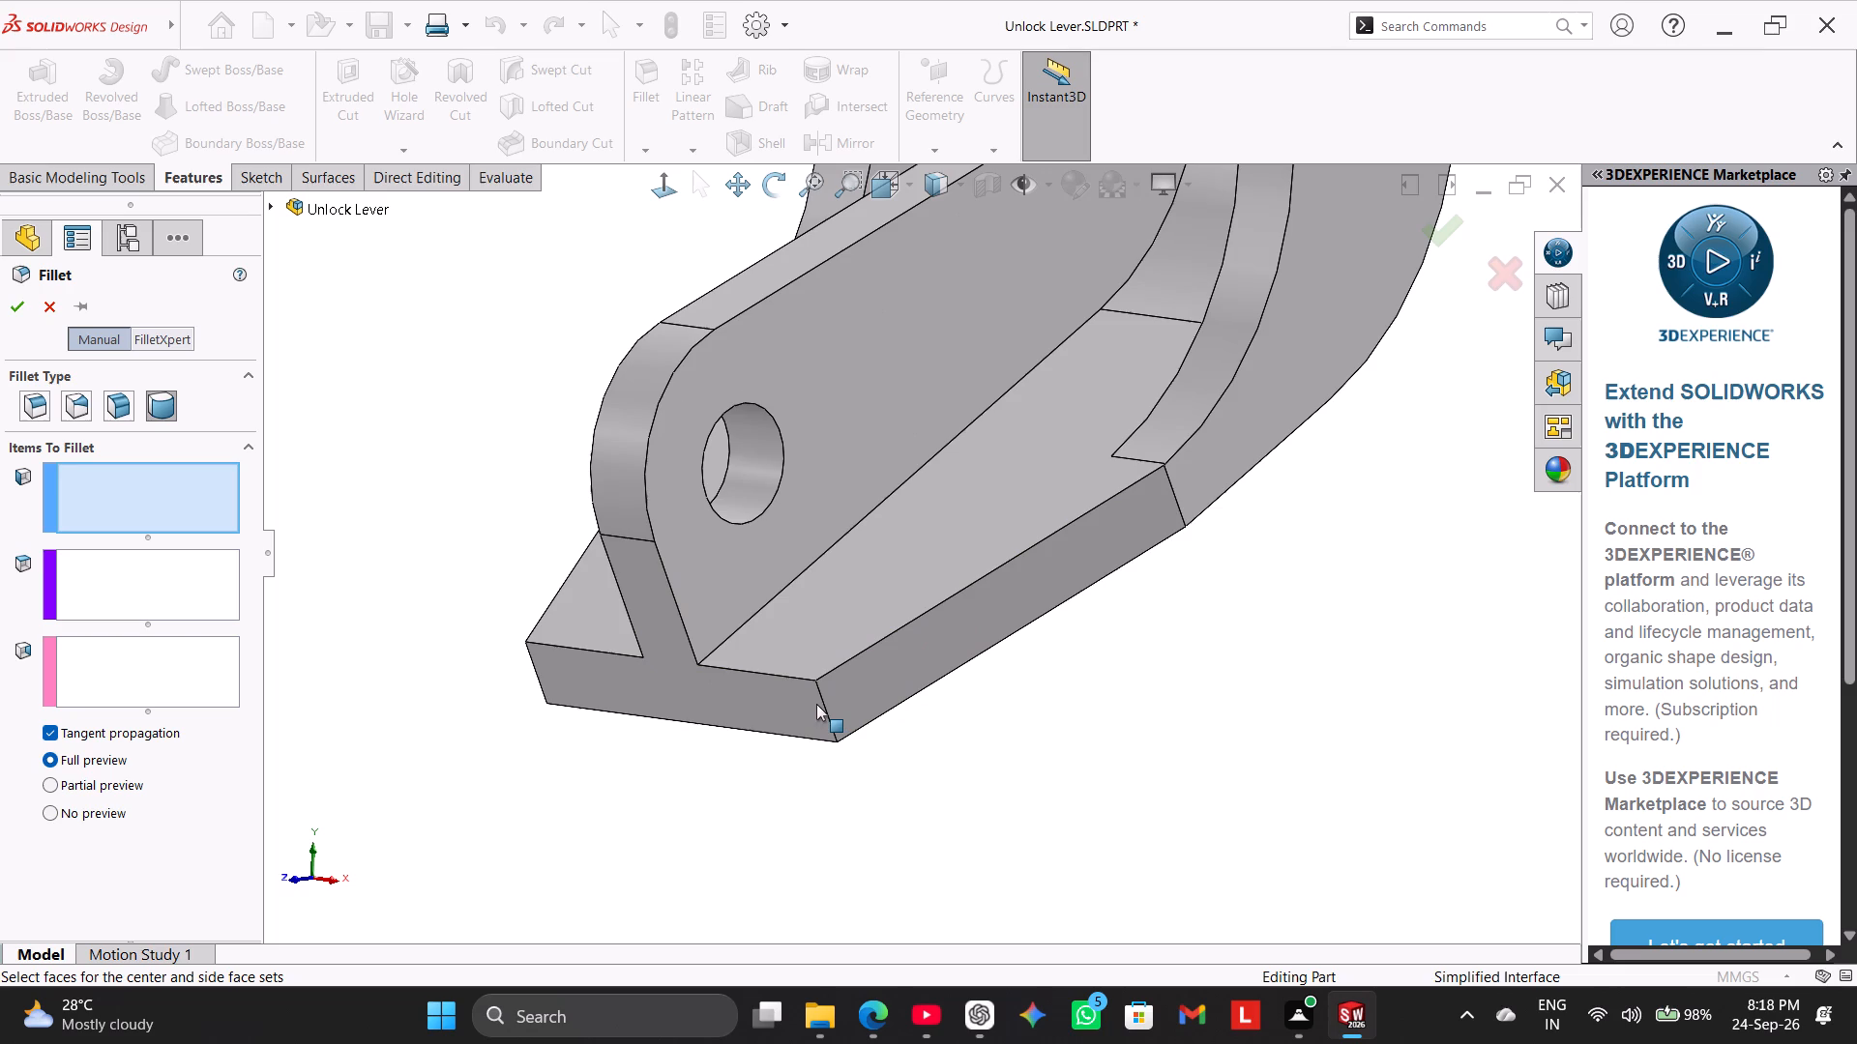
pyautogui.click(823, 699)
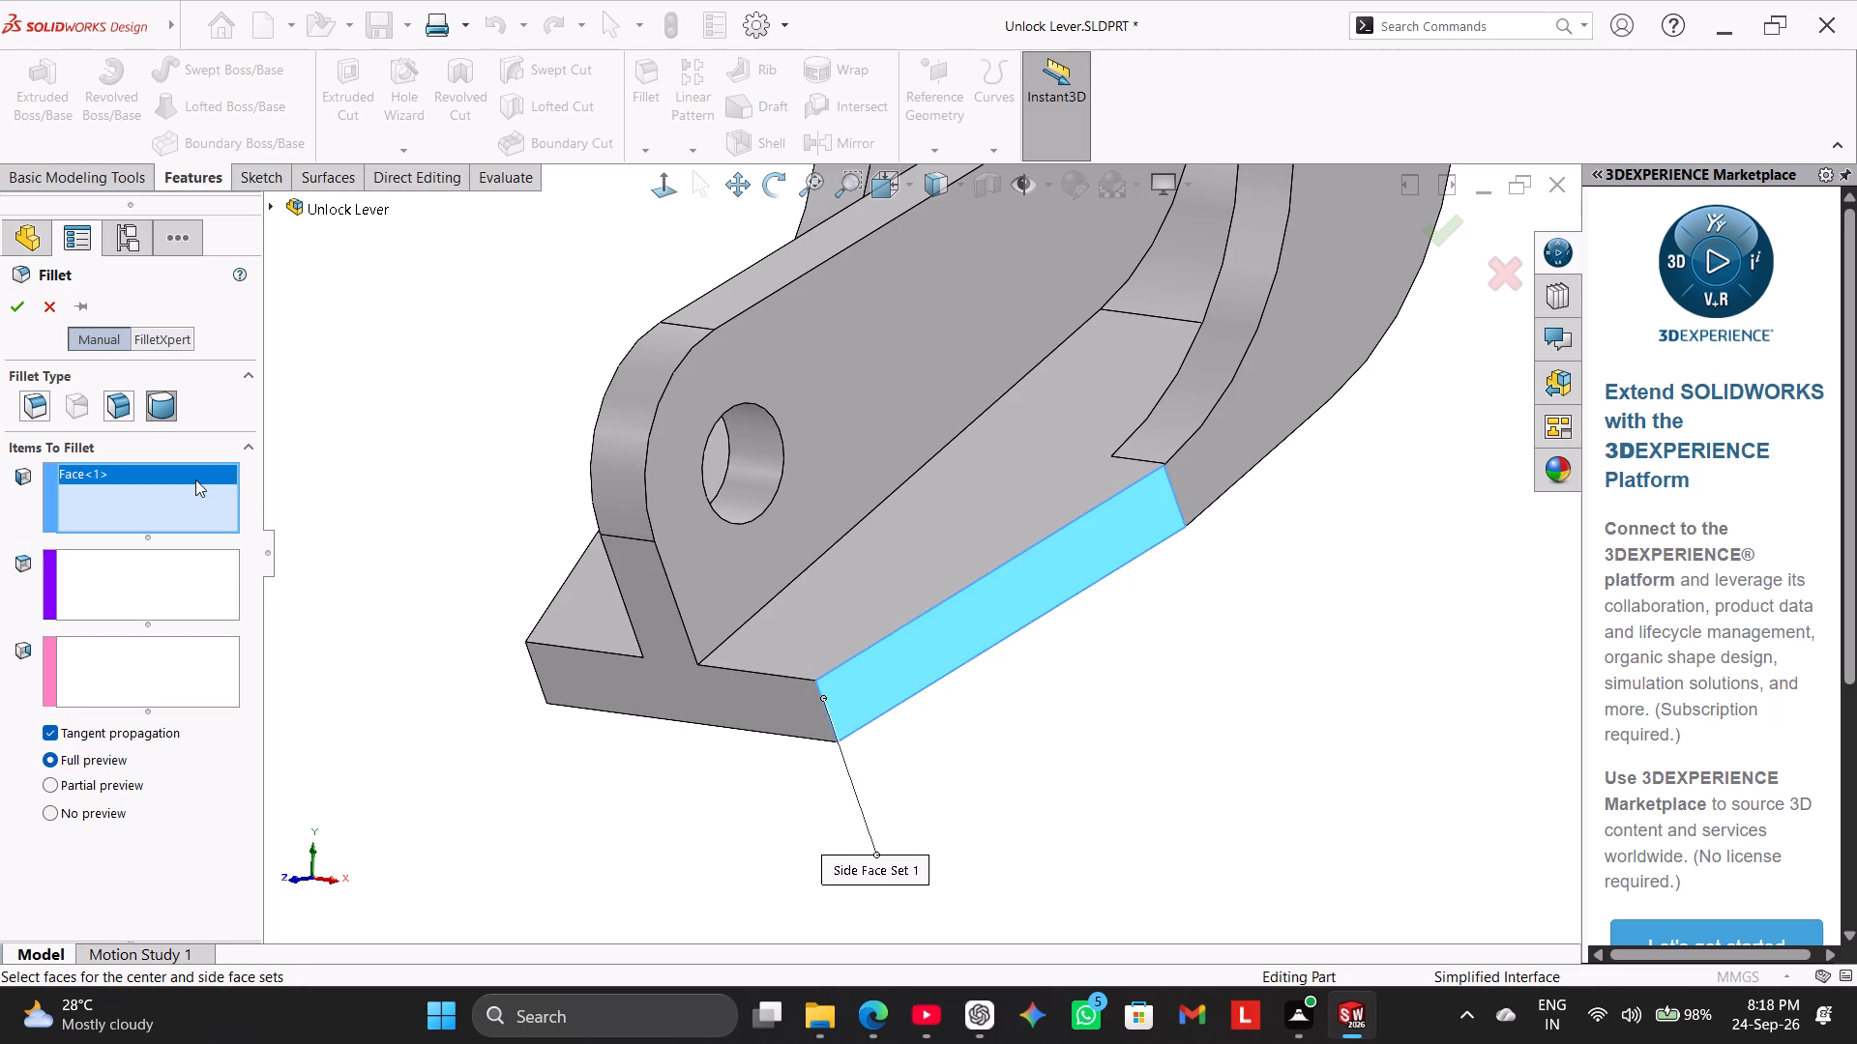
pyautogui.rightClick(193, 479)
pyautogui.click(221, 488)
pyautogui.click(35, 400)
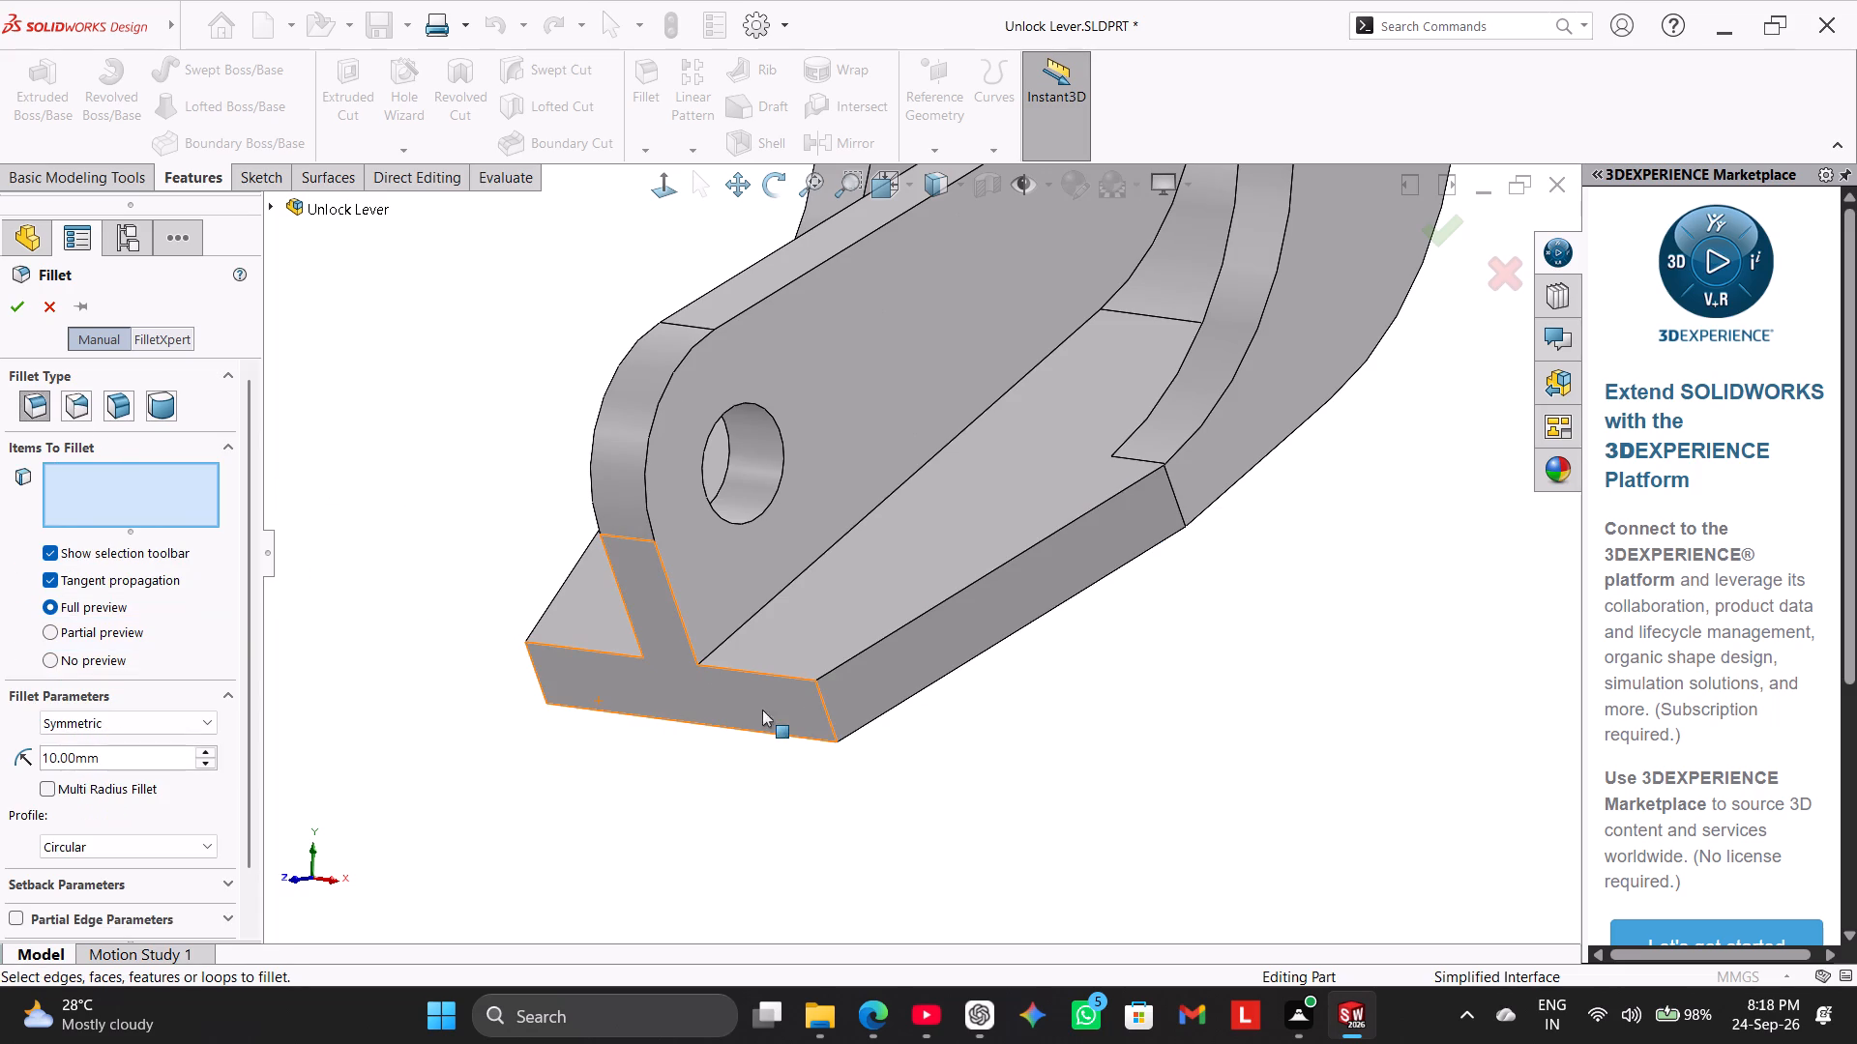
pyautogui.click(822, 694)
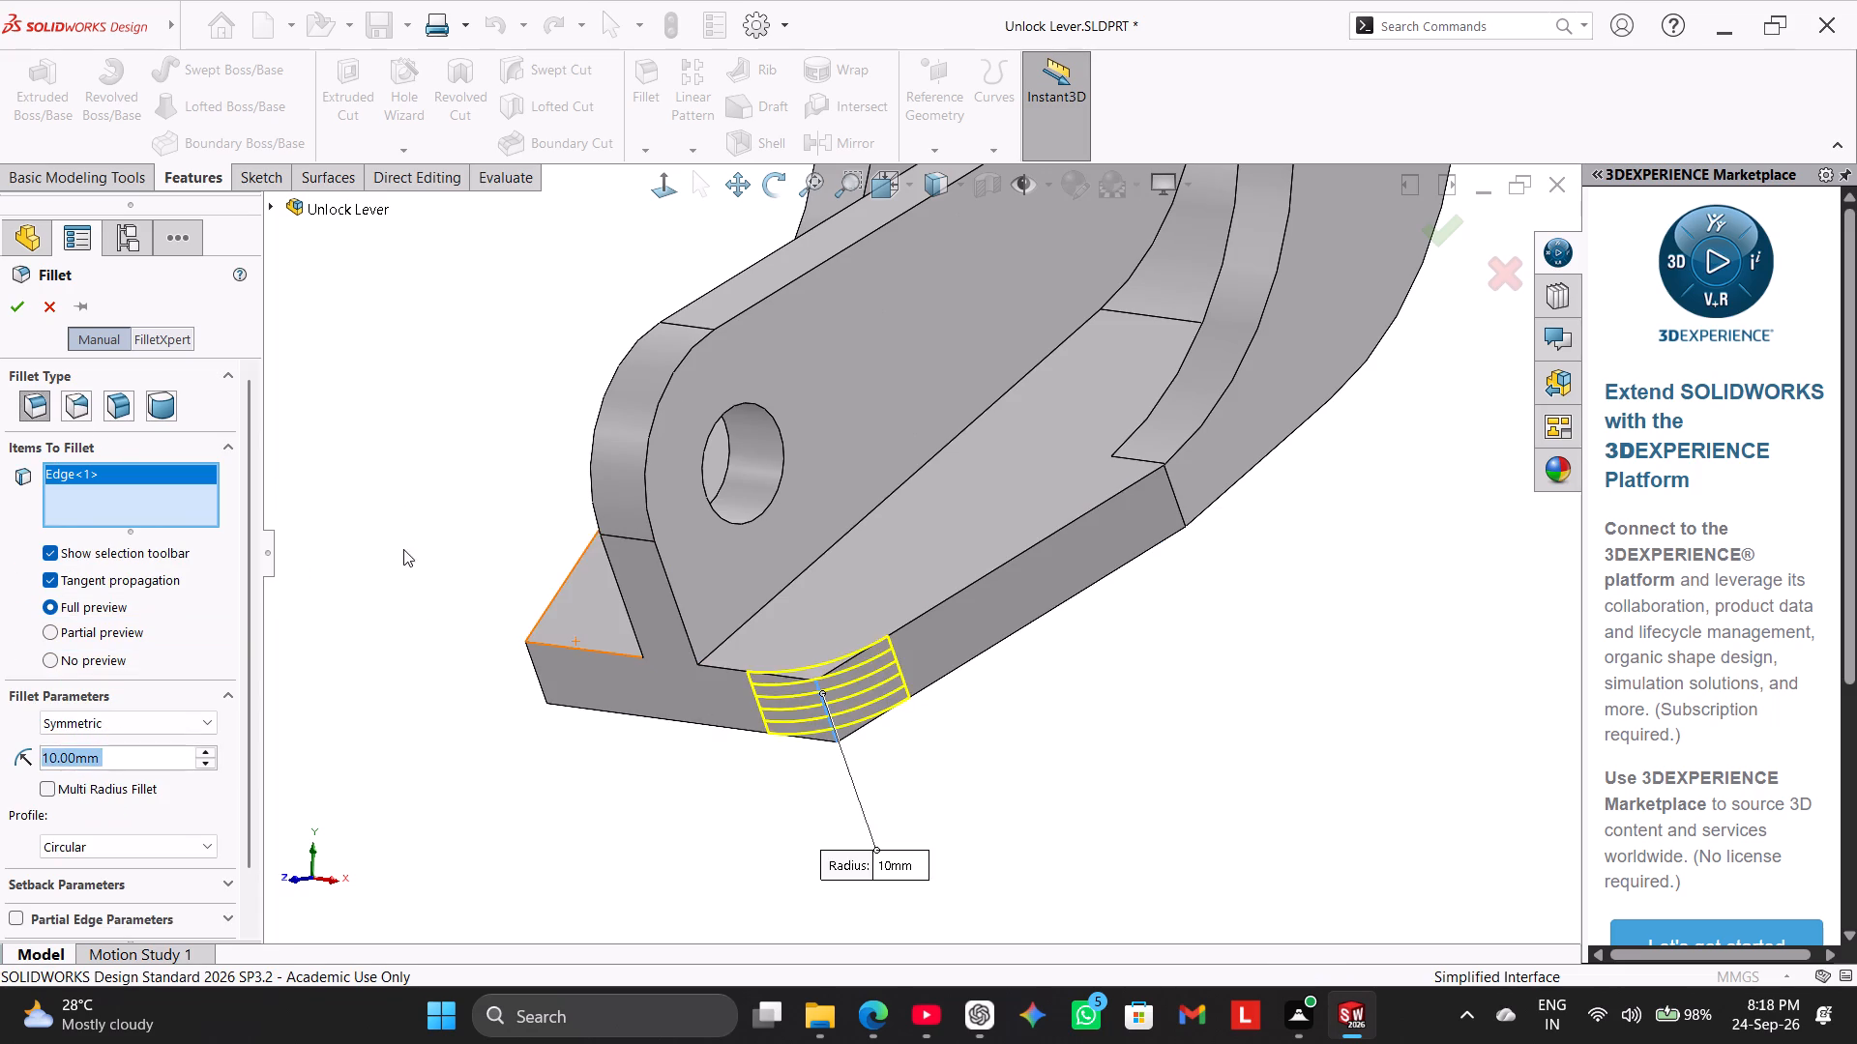
pyautogui.moveTo(403, 549); pyautogui.dragTo(615, 657, button='middle')
pyautogui.scroll(3, 797, 689)
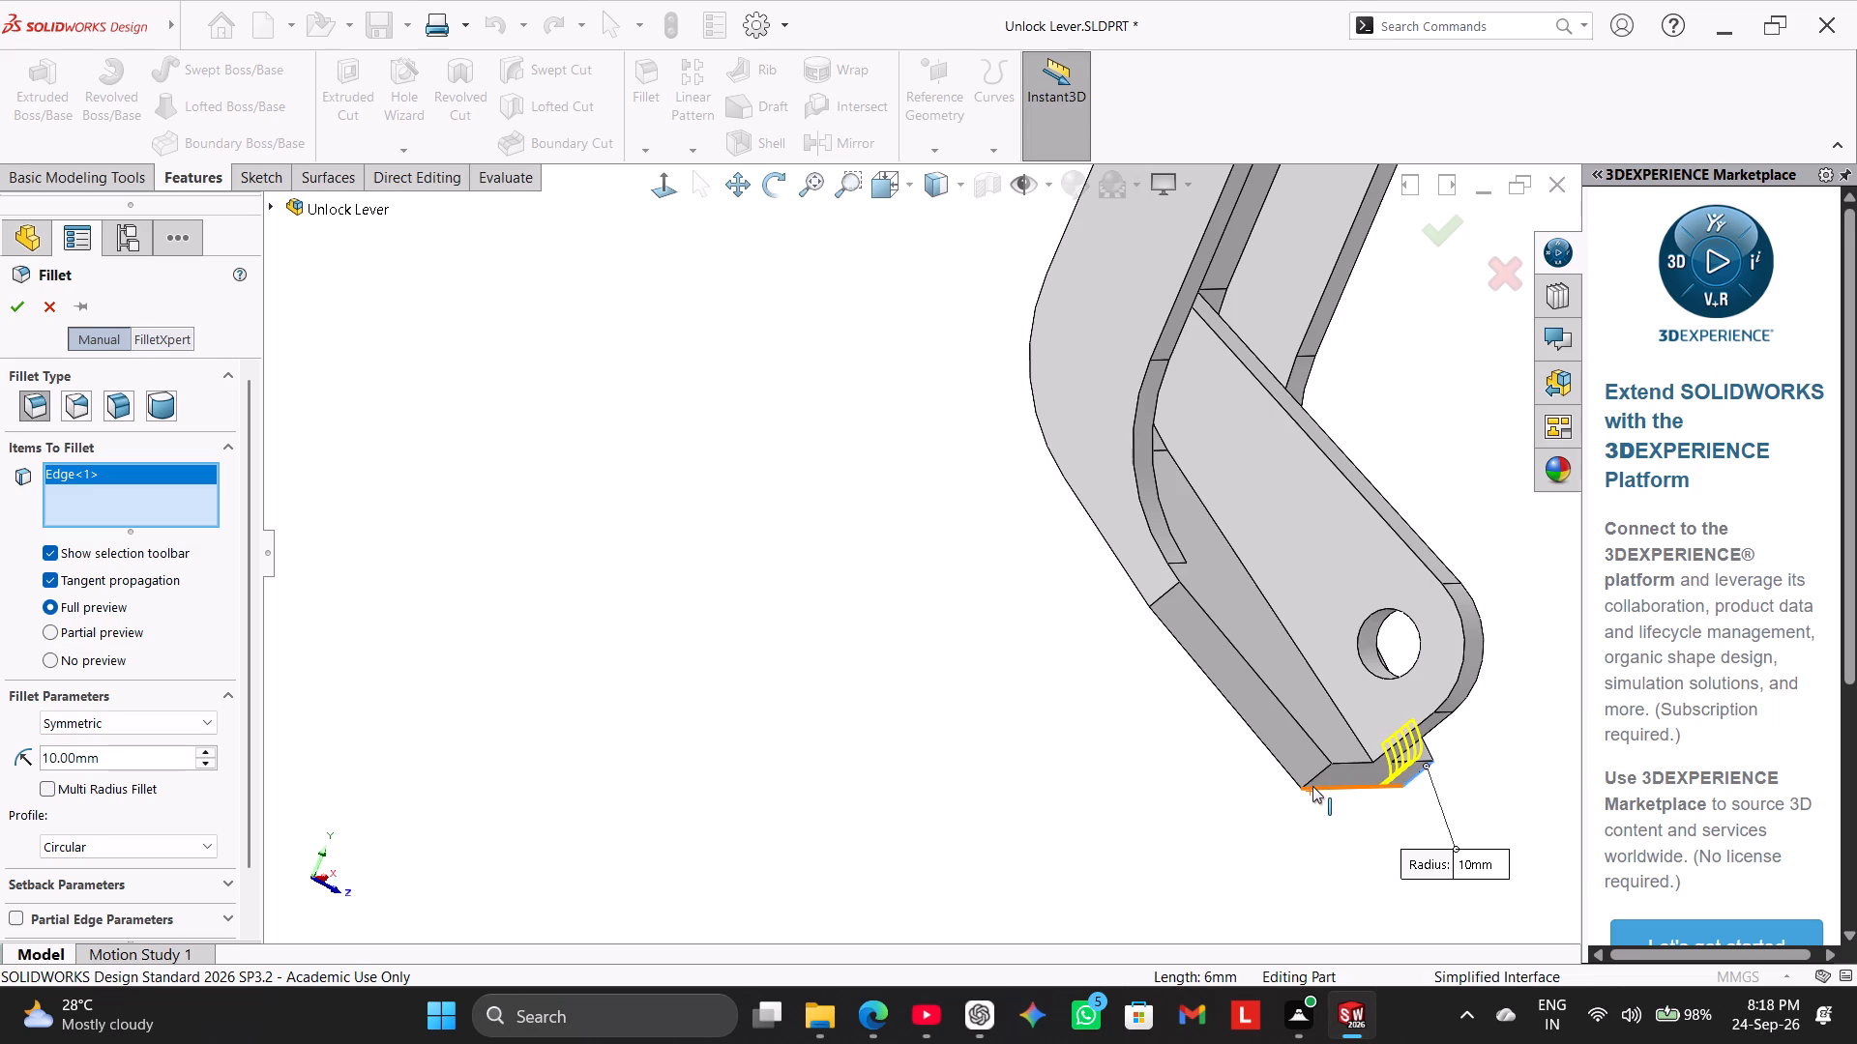
pyautogui.click(1312, 776)
pyautogui.moveTo(1169, 813); pyautogui.dragTo(921, 859, button='middle')
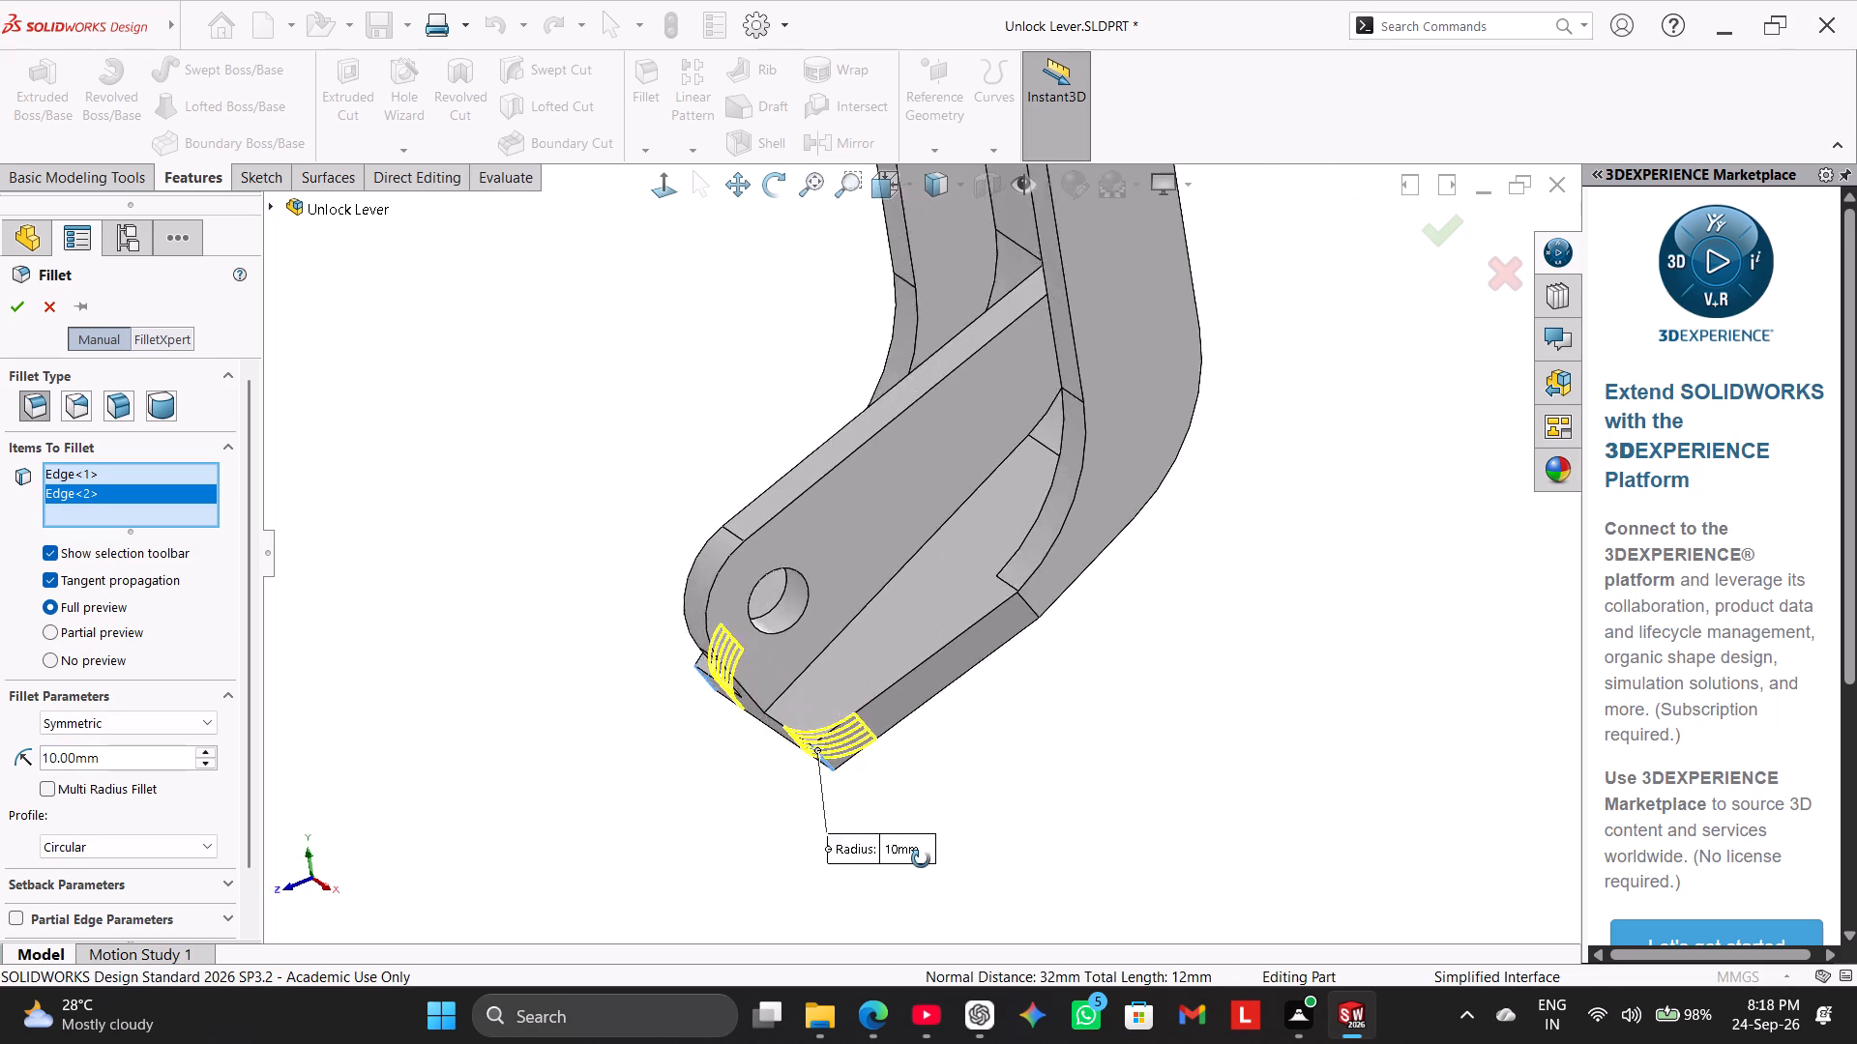
pyautogui.moveTo(921, 859); pyautogui.dragTo(949, 865, button='middle')
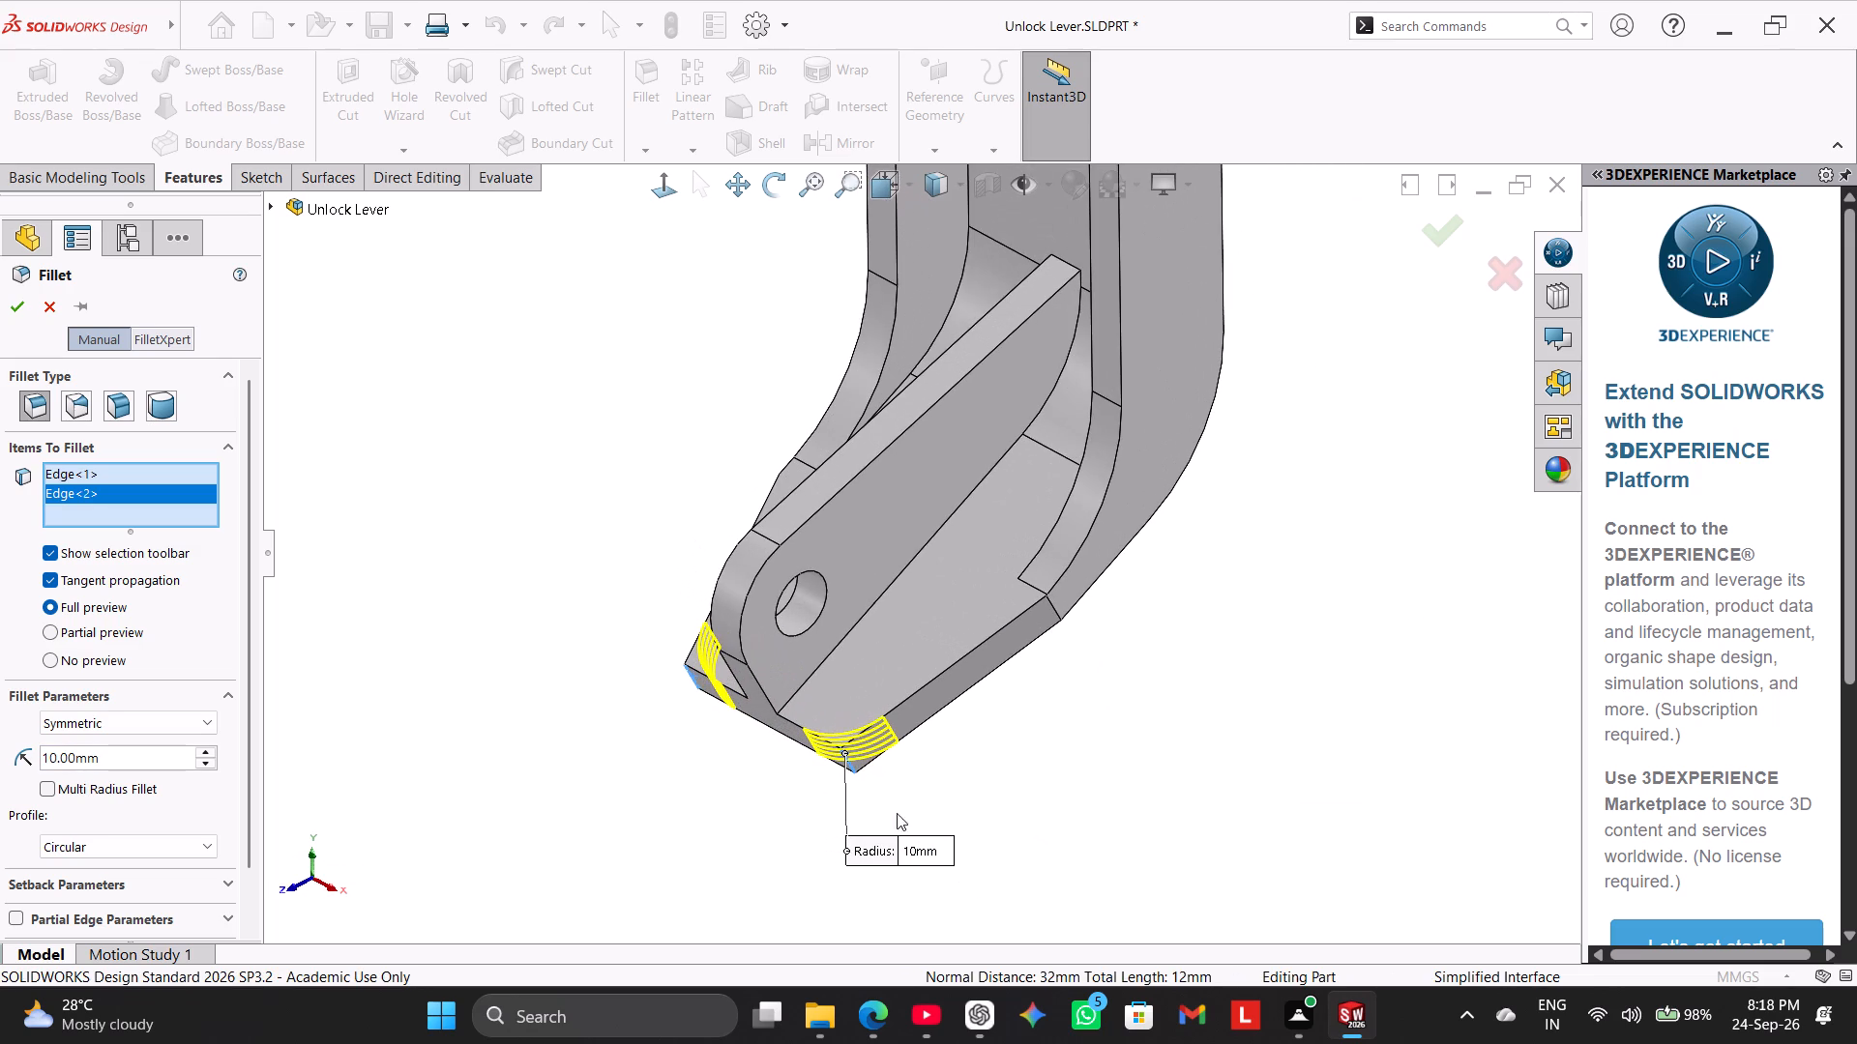
pyautogui.click(21, 308)
# Inspect the lever from several angles, from the filleted foot plate up to the slot through the bend.
pyautogui.scroll(2, 511, 524)
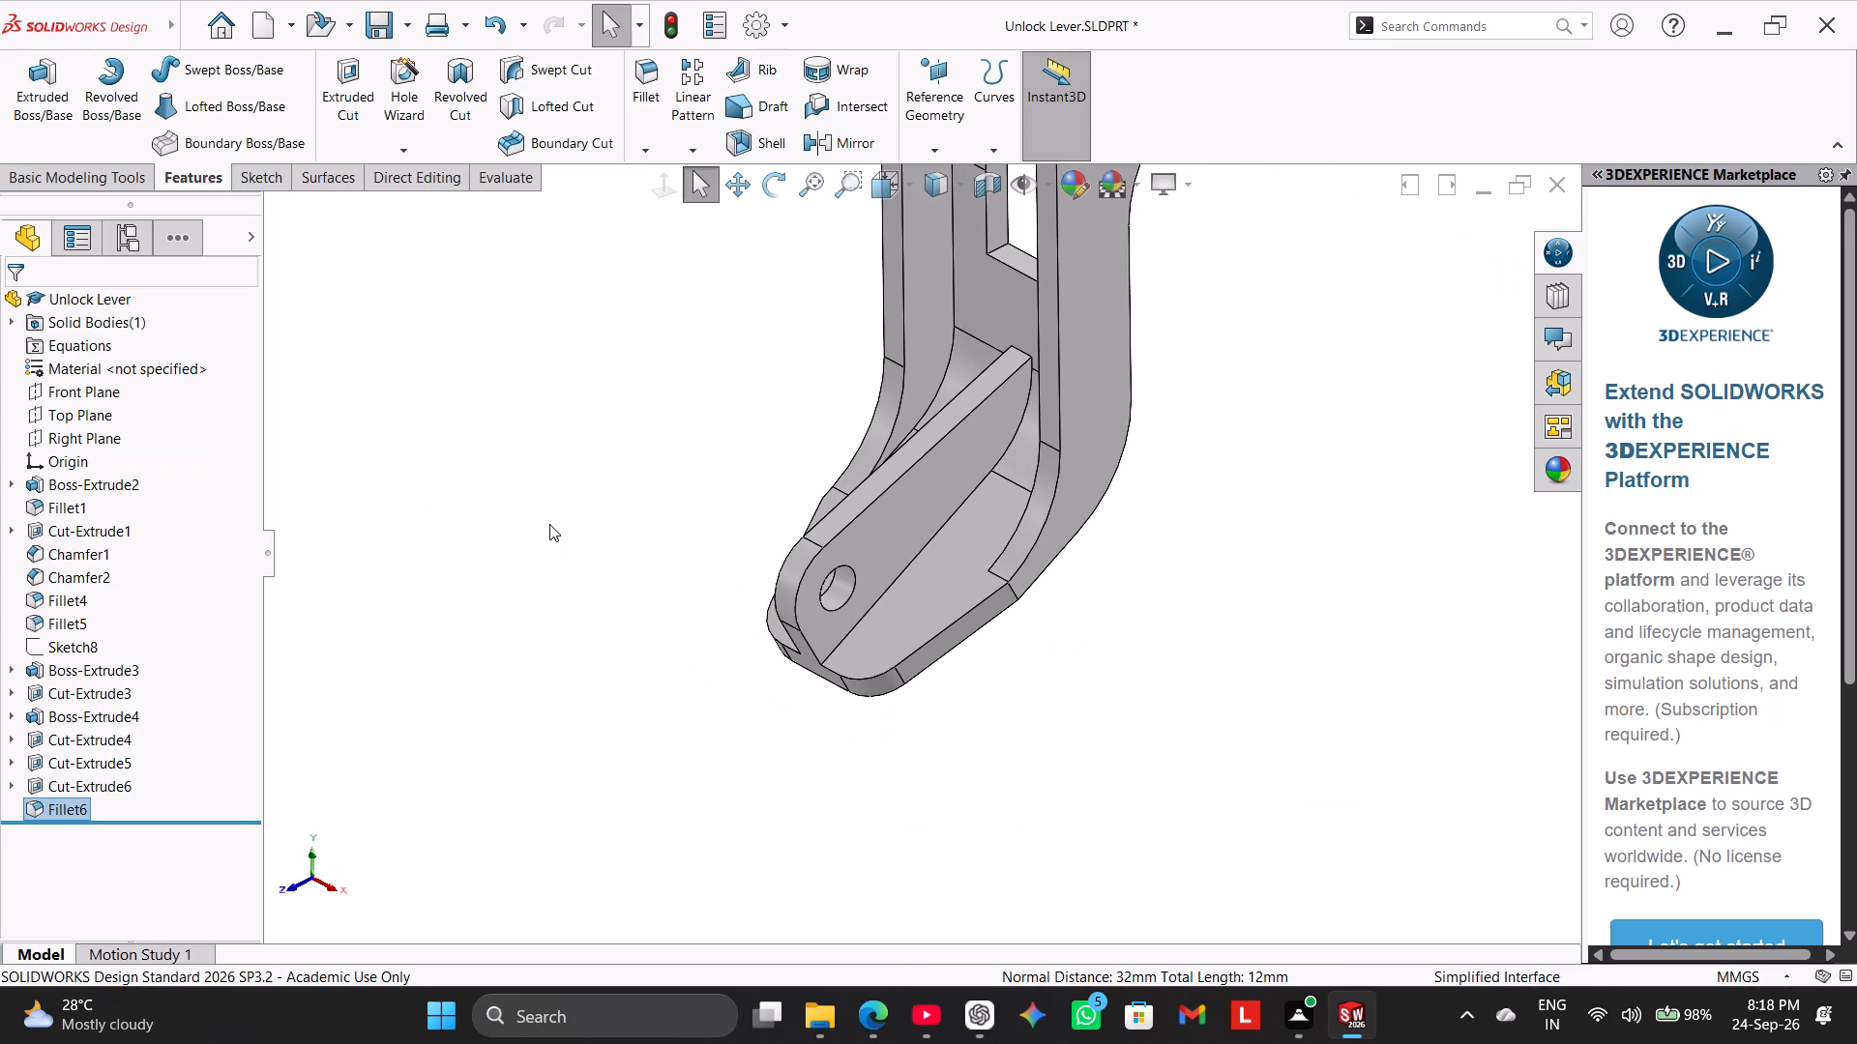
pyautogui.scroll(2, 621, 517)
pyautogui.scroll(1, 1006, 454)
pyautogui.scroll(1, 1126, 386)
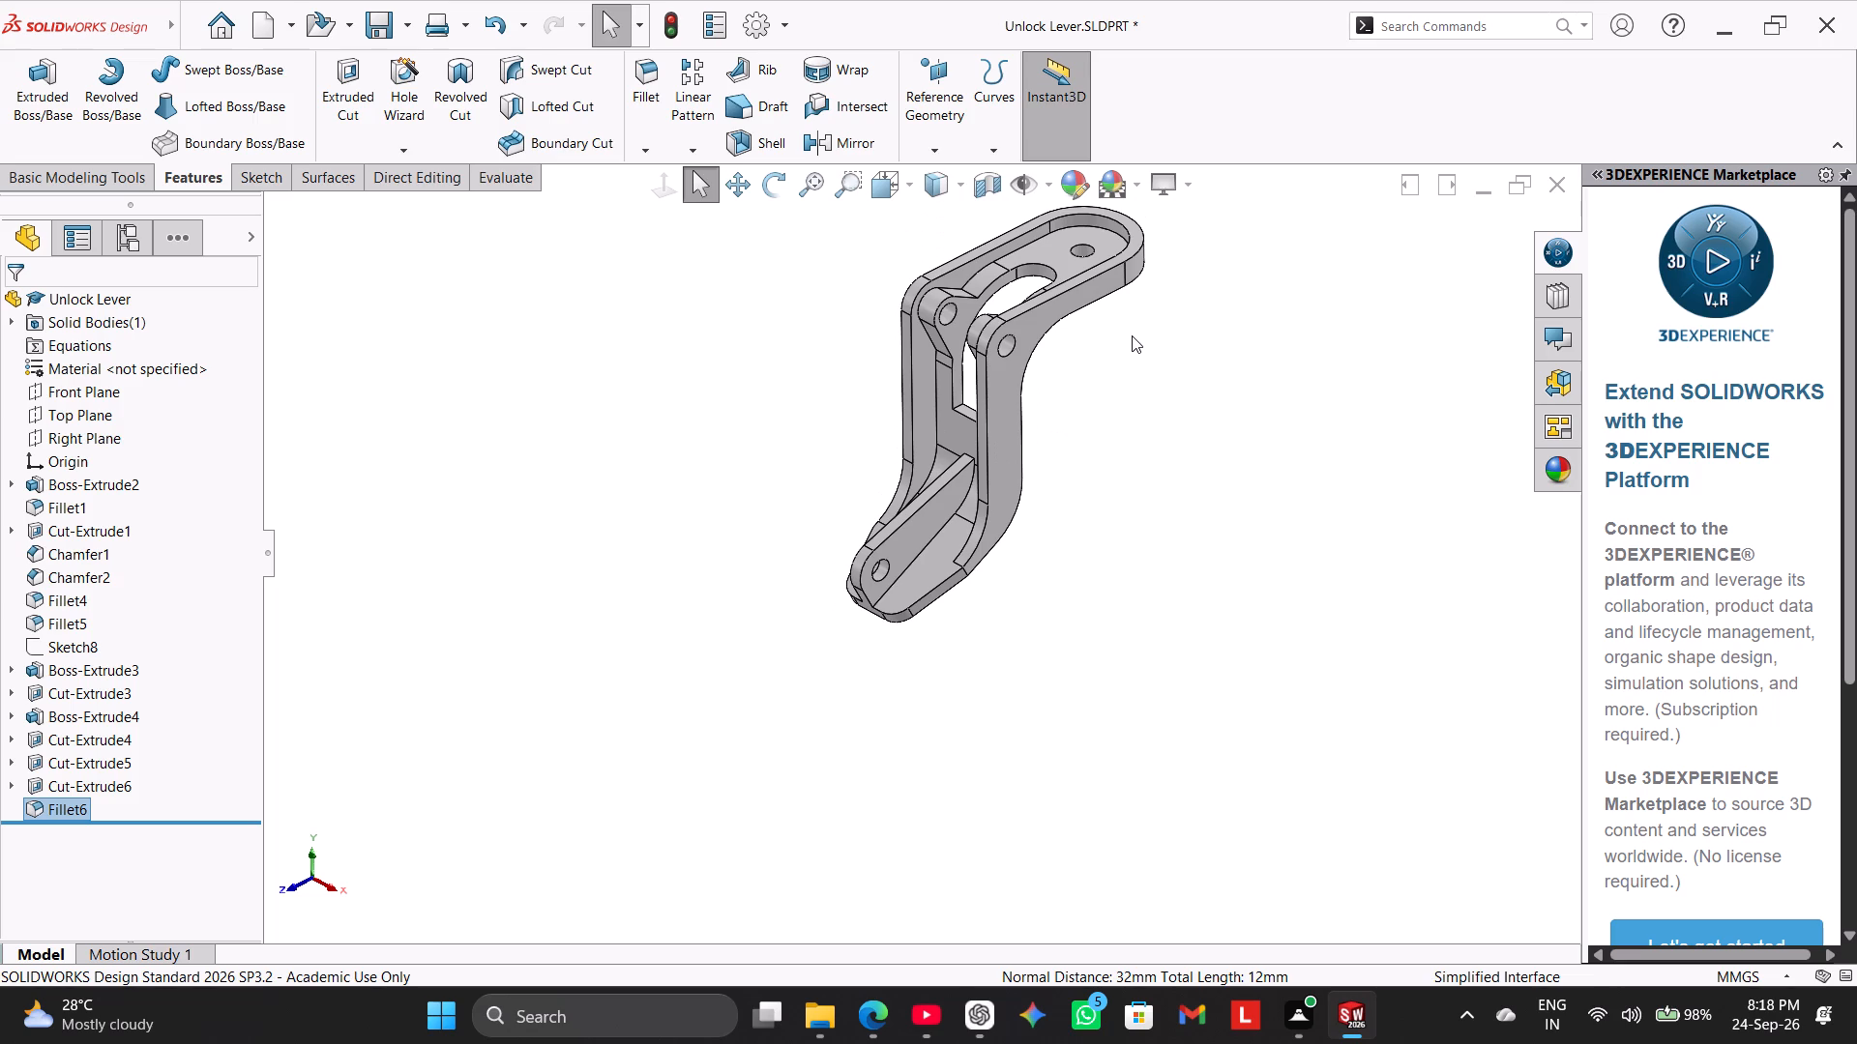
pyautogui.moveTo(1134, 336); pyautogui.dragTo(1213, 436, button='middle')
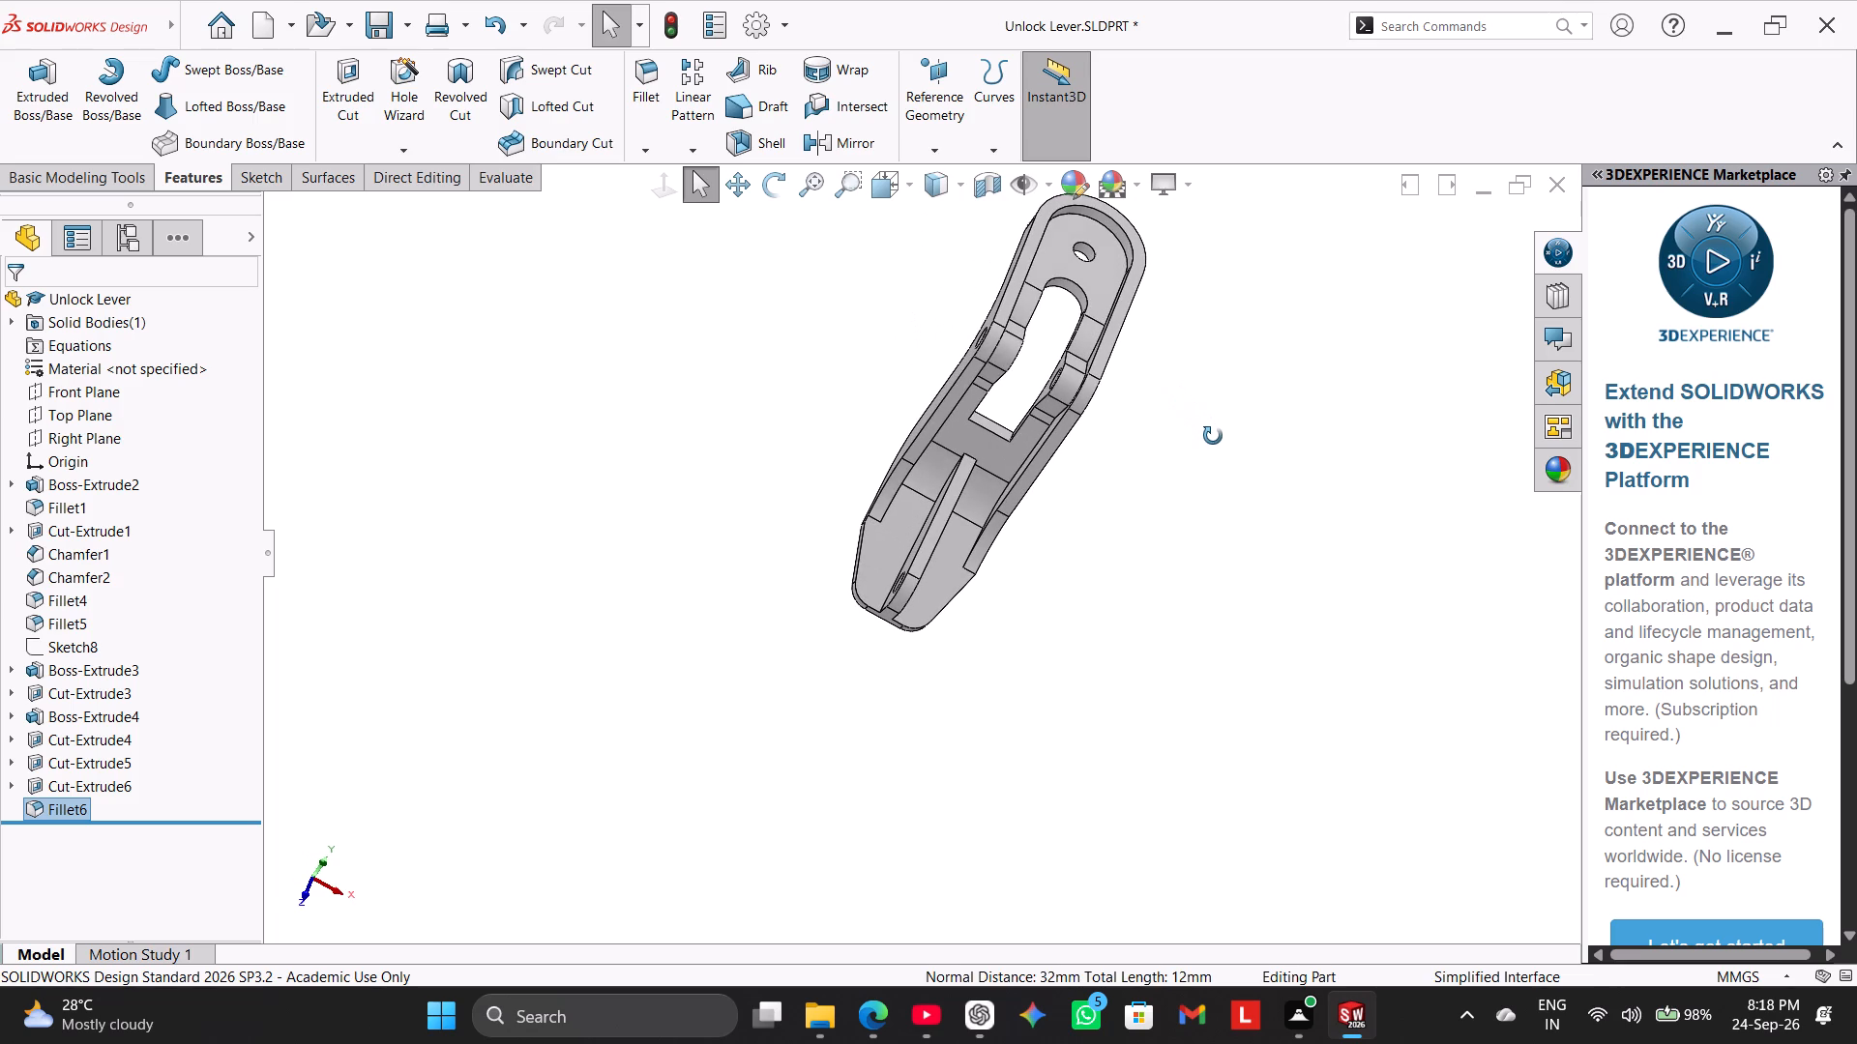
pyautogui.moveTo(1213, 436); pyautogui.dragTo(1210, 449, button='middle')
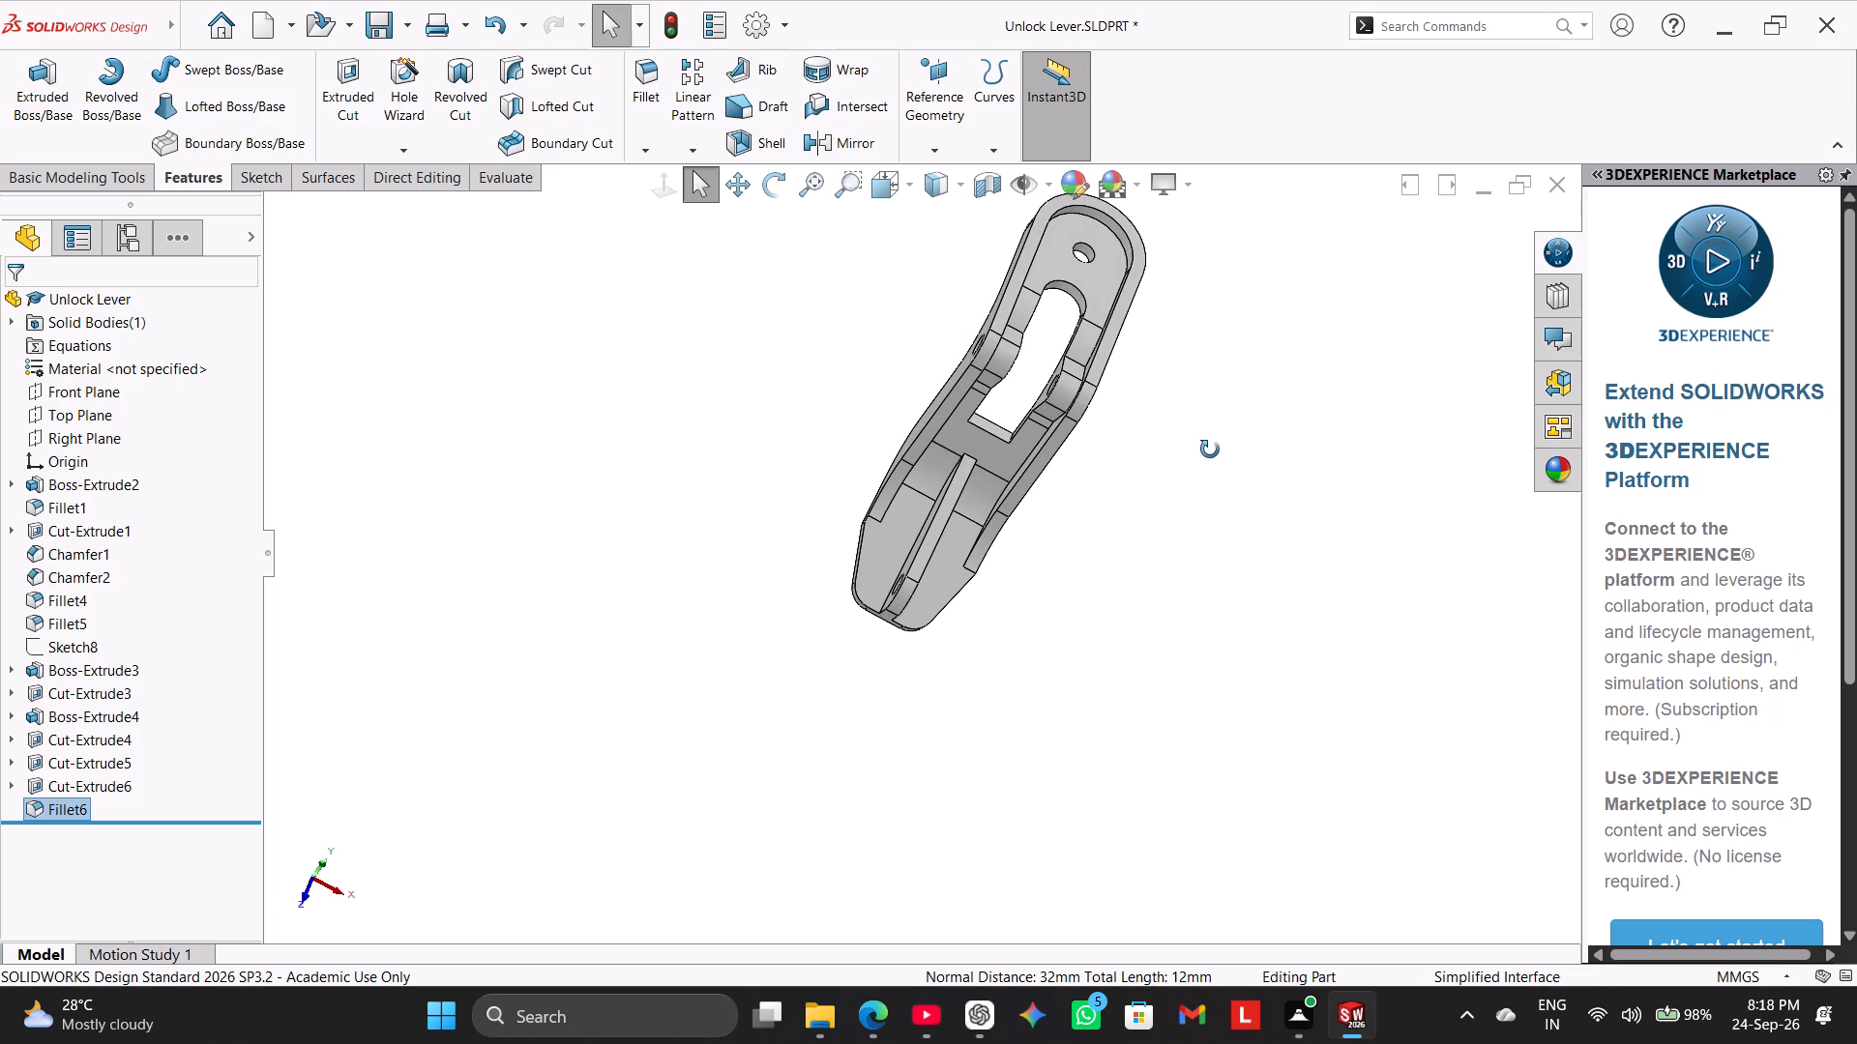
pyautogui.moveTo(1210, 449); pyautogui.dragTo(1209, 449, button='middle')
pyautogui.scroll(-4, 1201, 442)
pyautogui.moveTo(1112, 402); pyautogui.dragTo(1055, 384, button='middle')
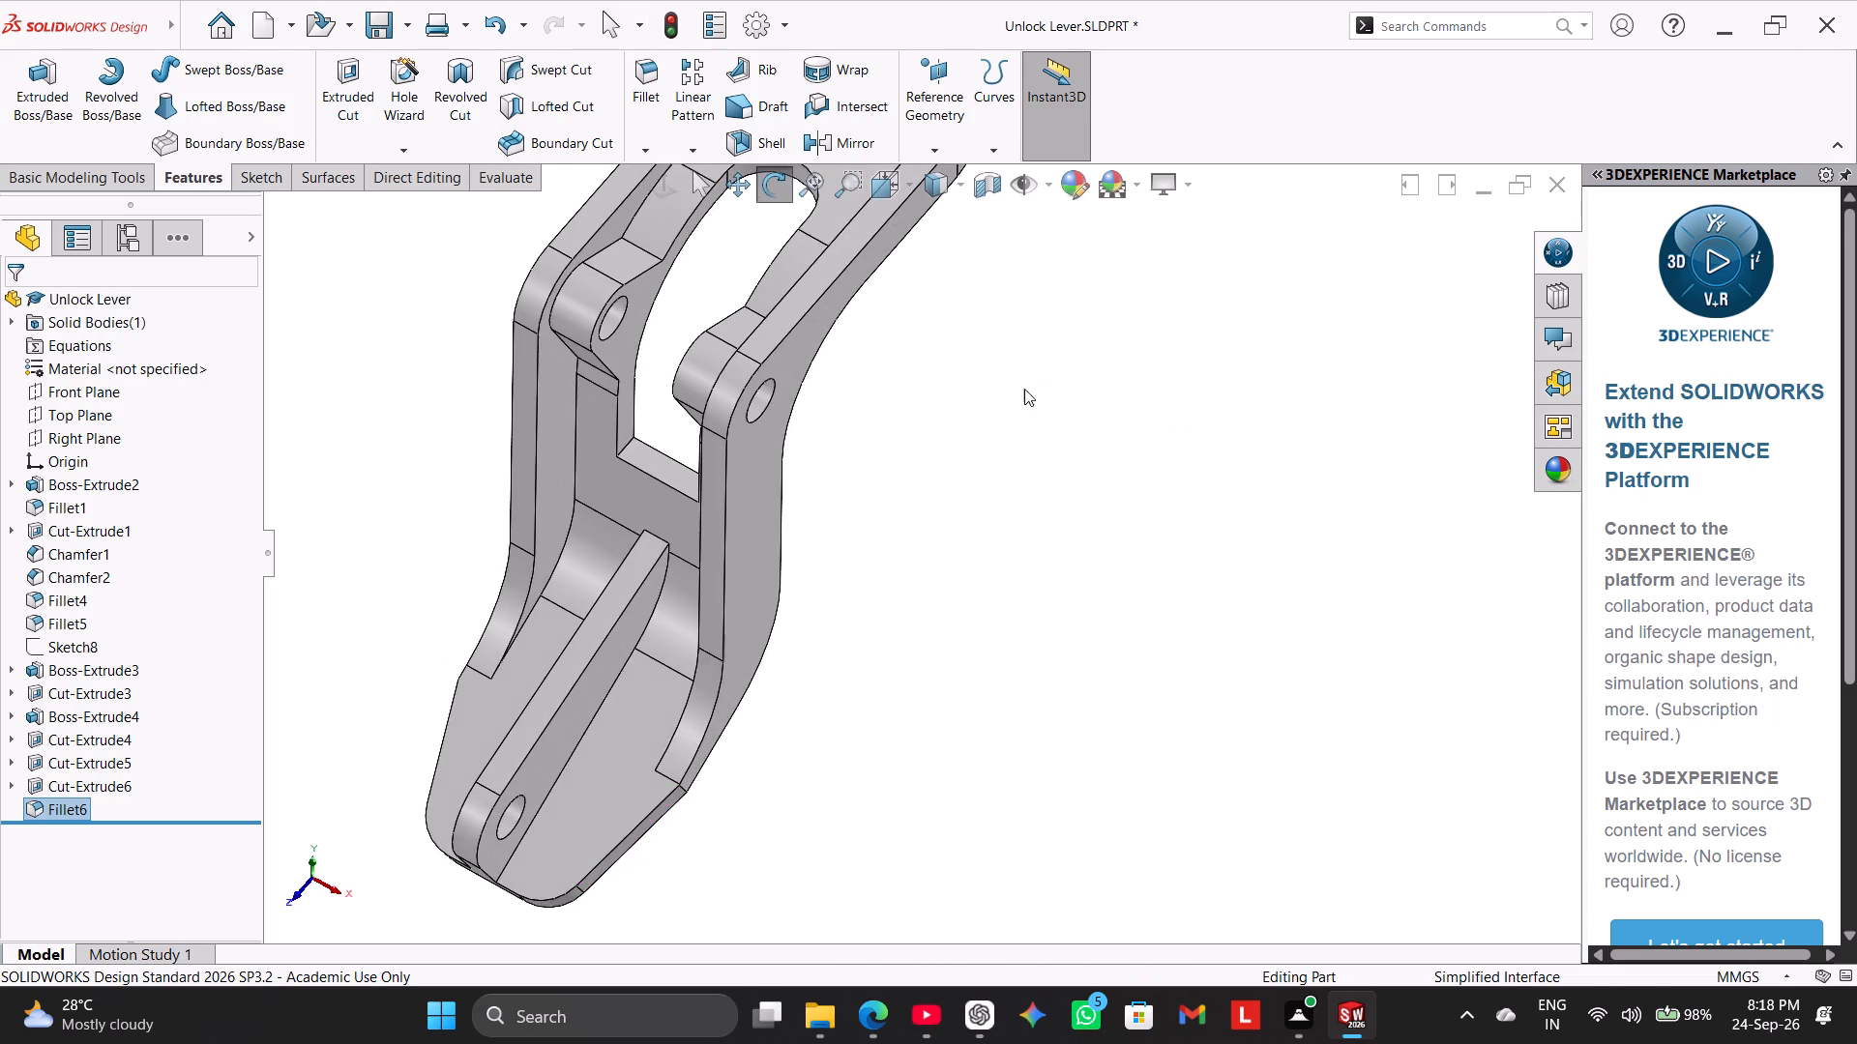
pyautogui.scroll(-3, 1021, 393)
pyautogui.scroll(2, 726, 429)
# Fillet the two square corner edges at the lower end of the slot with a 3 mm radius.
pyautogui.click(639, 72)
pyautogui.scroll(-2, 855, 482)
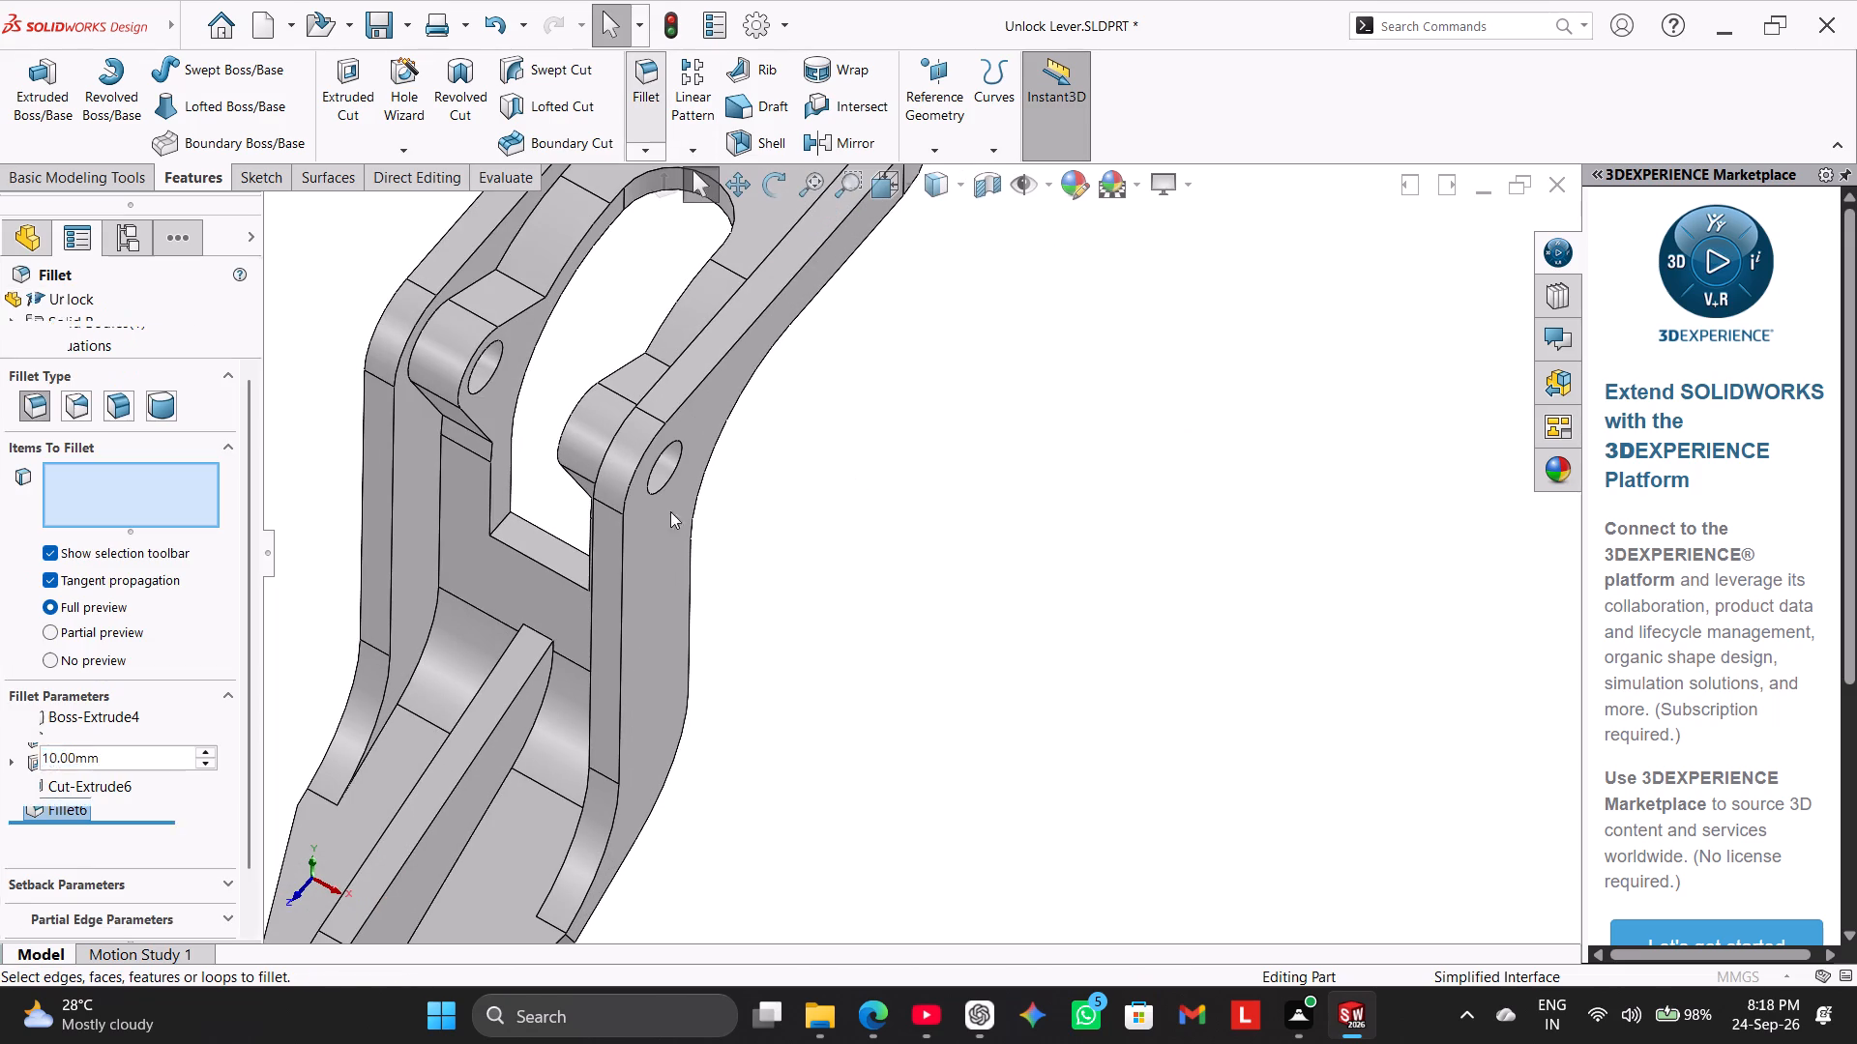
pyautogui.scroll(2, 629, 520)
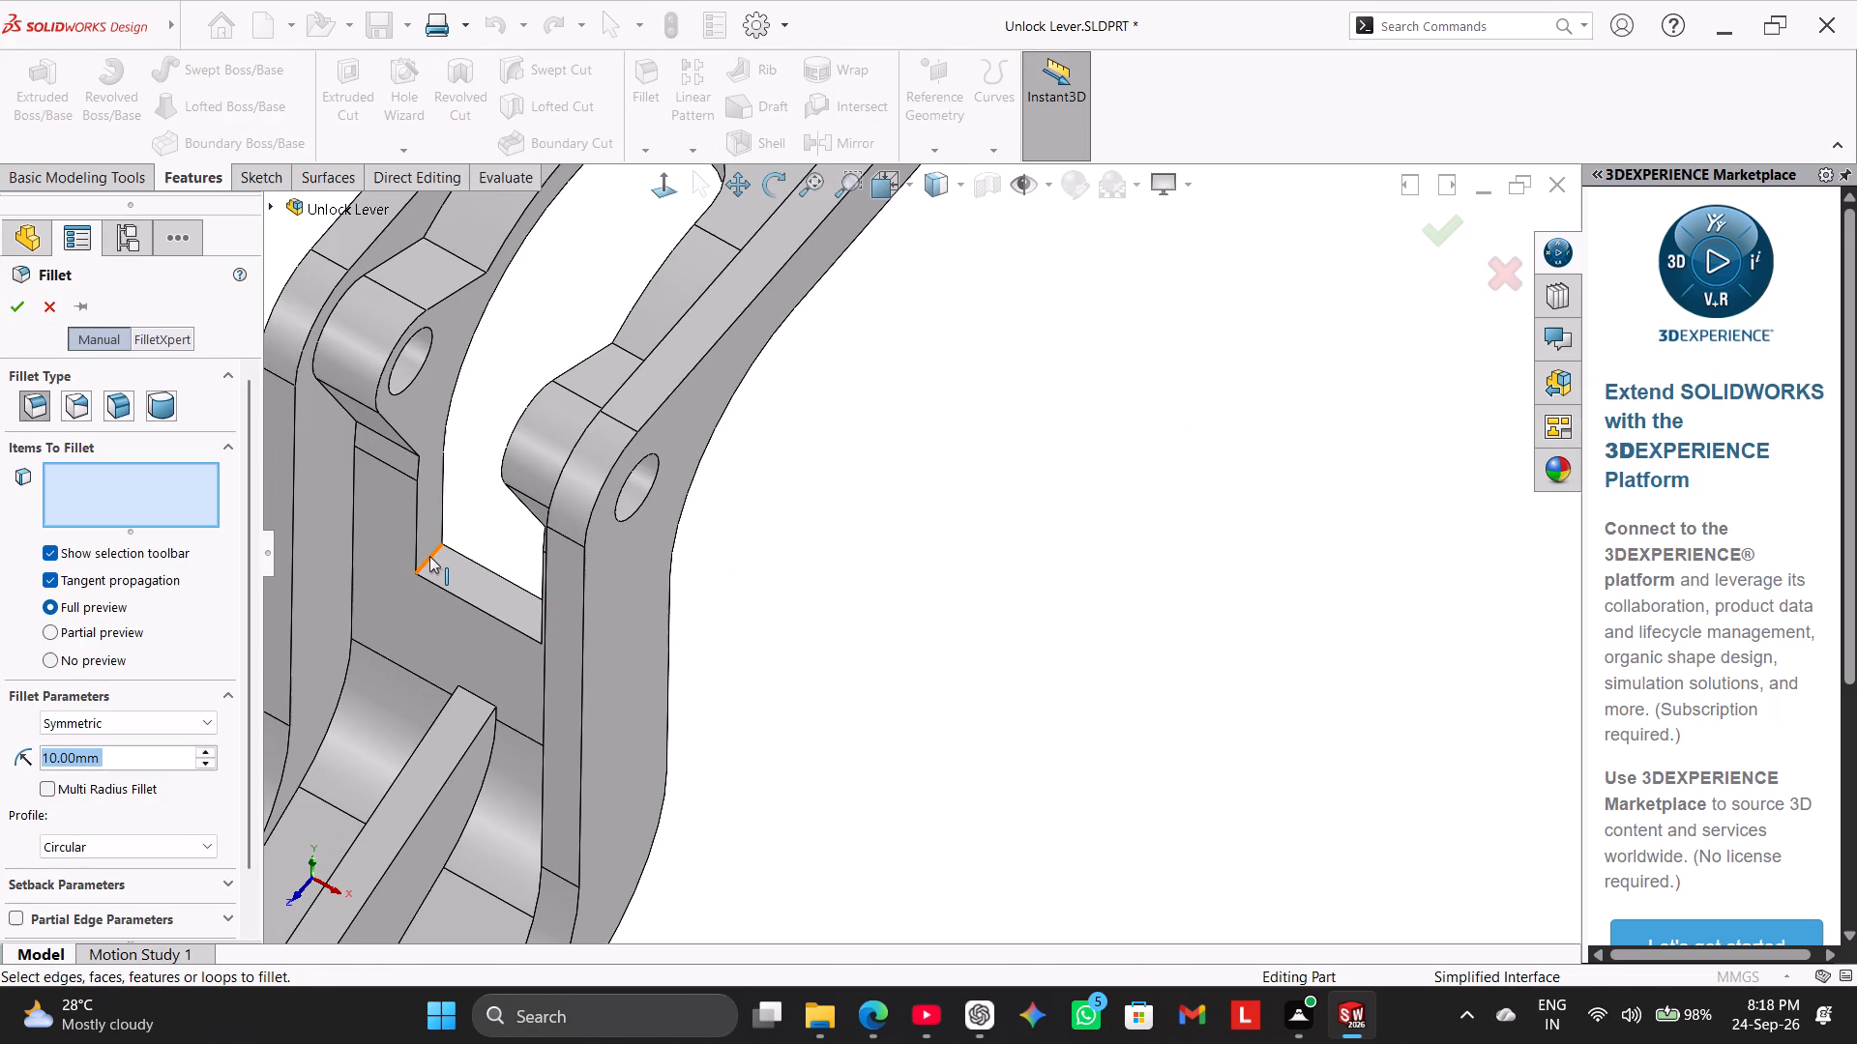
pyautogui.click(429, 556)
pyautogui.moveTo(478, 493); pyautogui.dragTo(590, 569, button='middle')
pyautogui.moveTo(499, 394); pyautogui.dragTo(615, 443, button='middle')
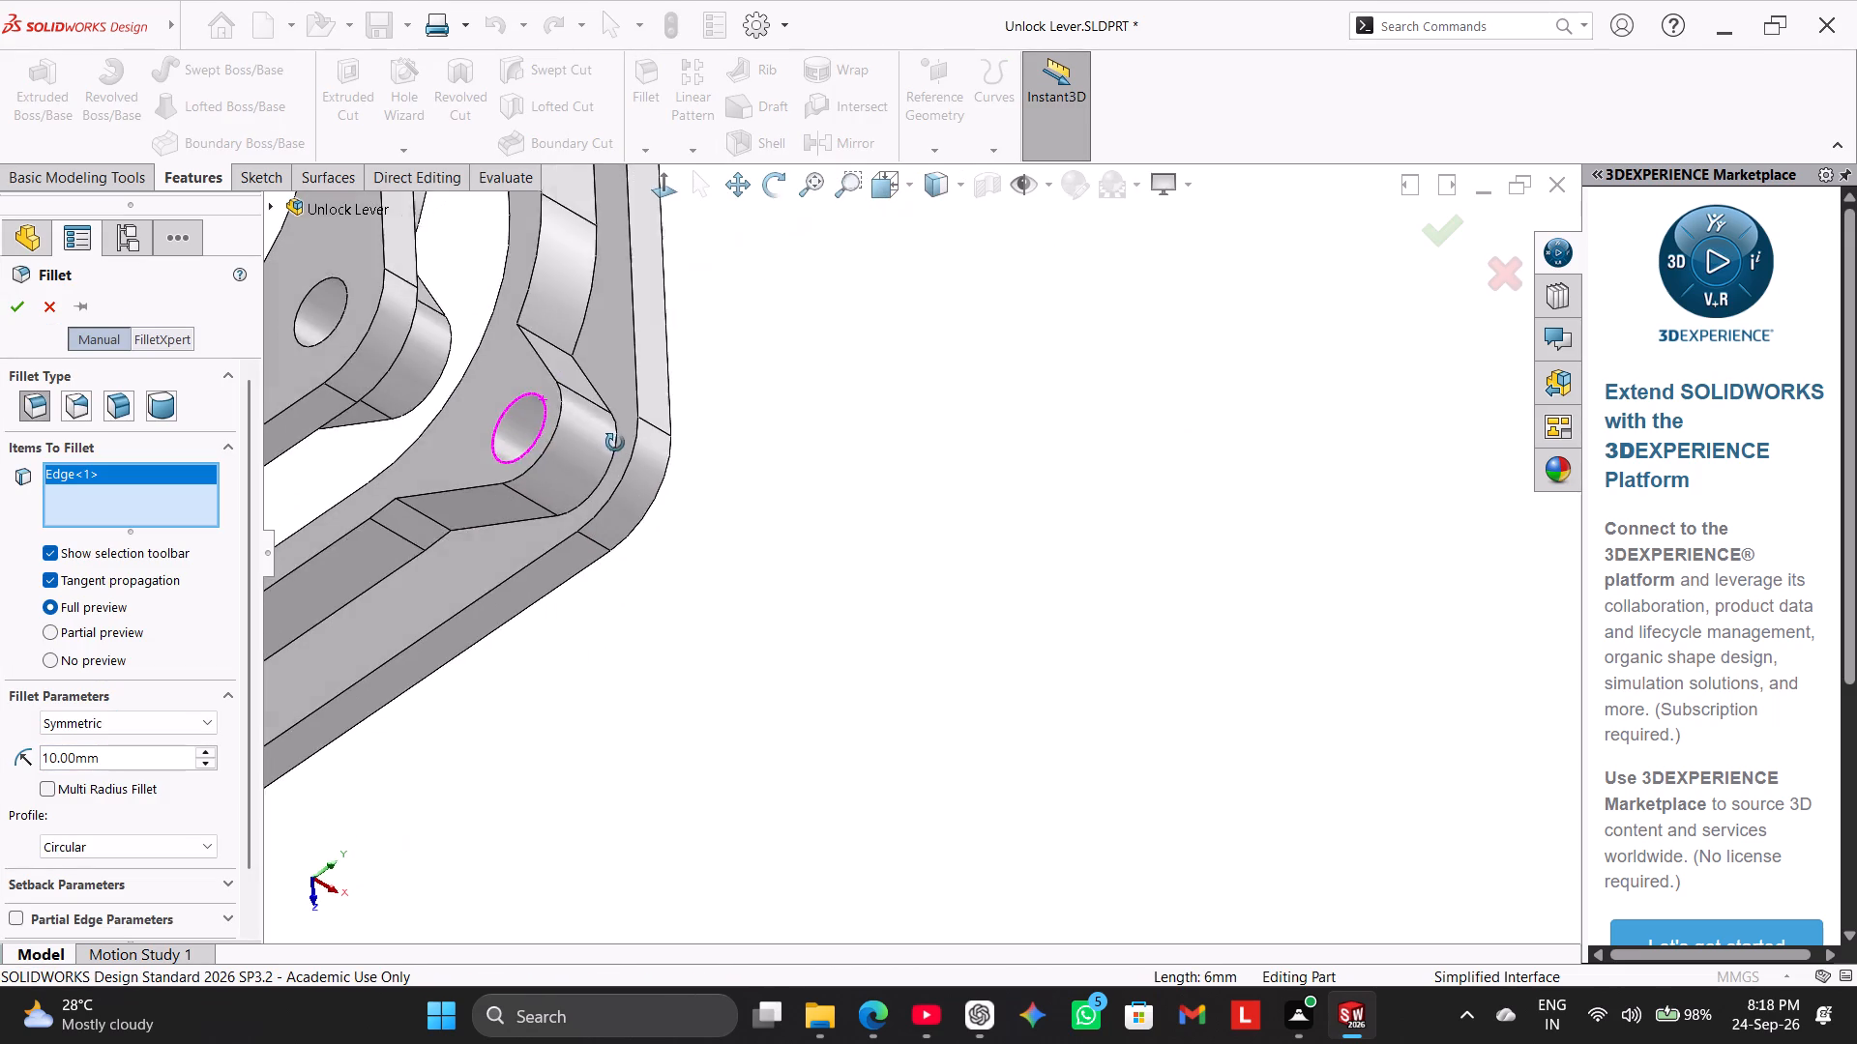
pyautogui.moveTo(615, 443); pyautogui.dragTo(618, 444, button='middle')
pyautogui.scroll(-3, 524, 495)
pyautogui.scroll(3, 460, 519)
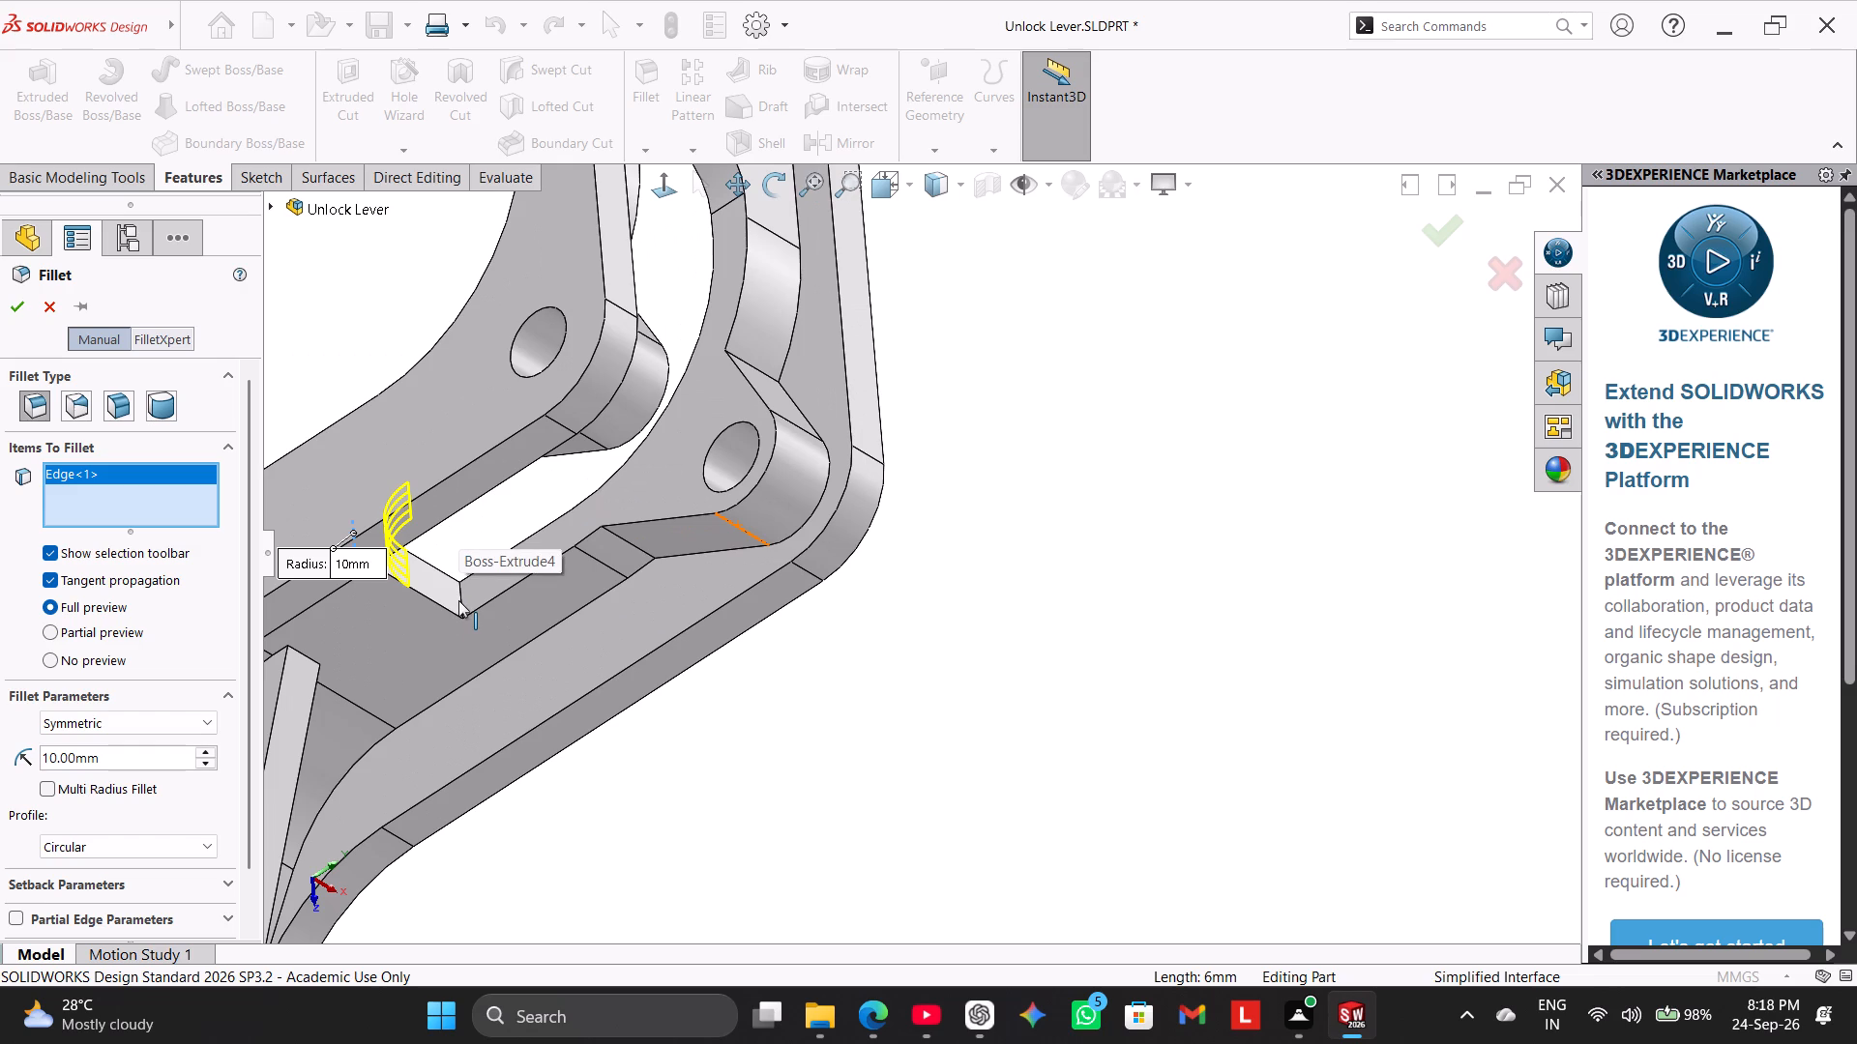
pyautogui.click(462, 592)
pyautogui.moveTo(709, 721); pyautogui.dragTo(651, 703, button='middle')
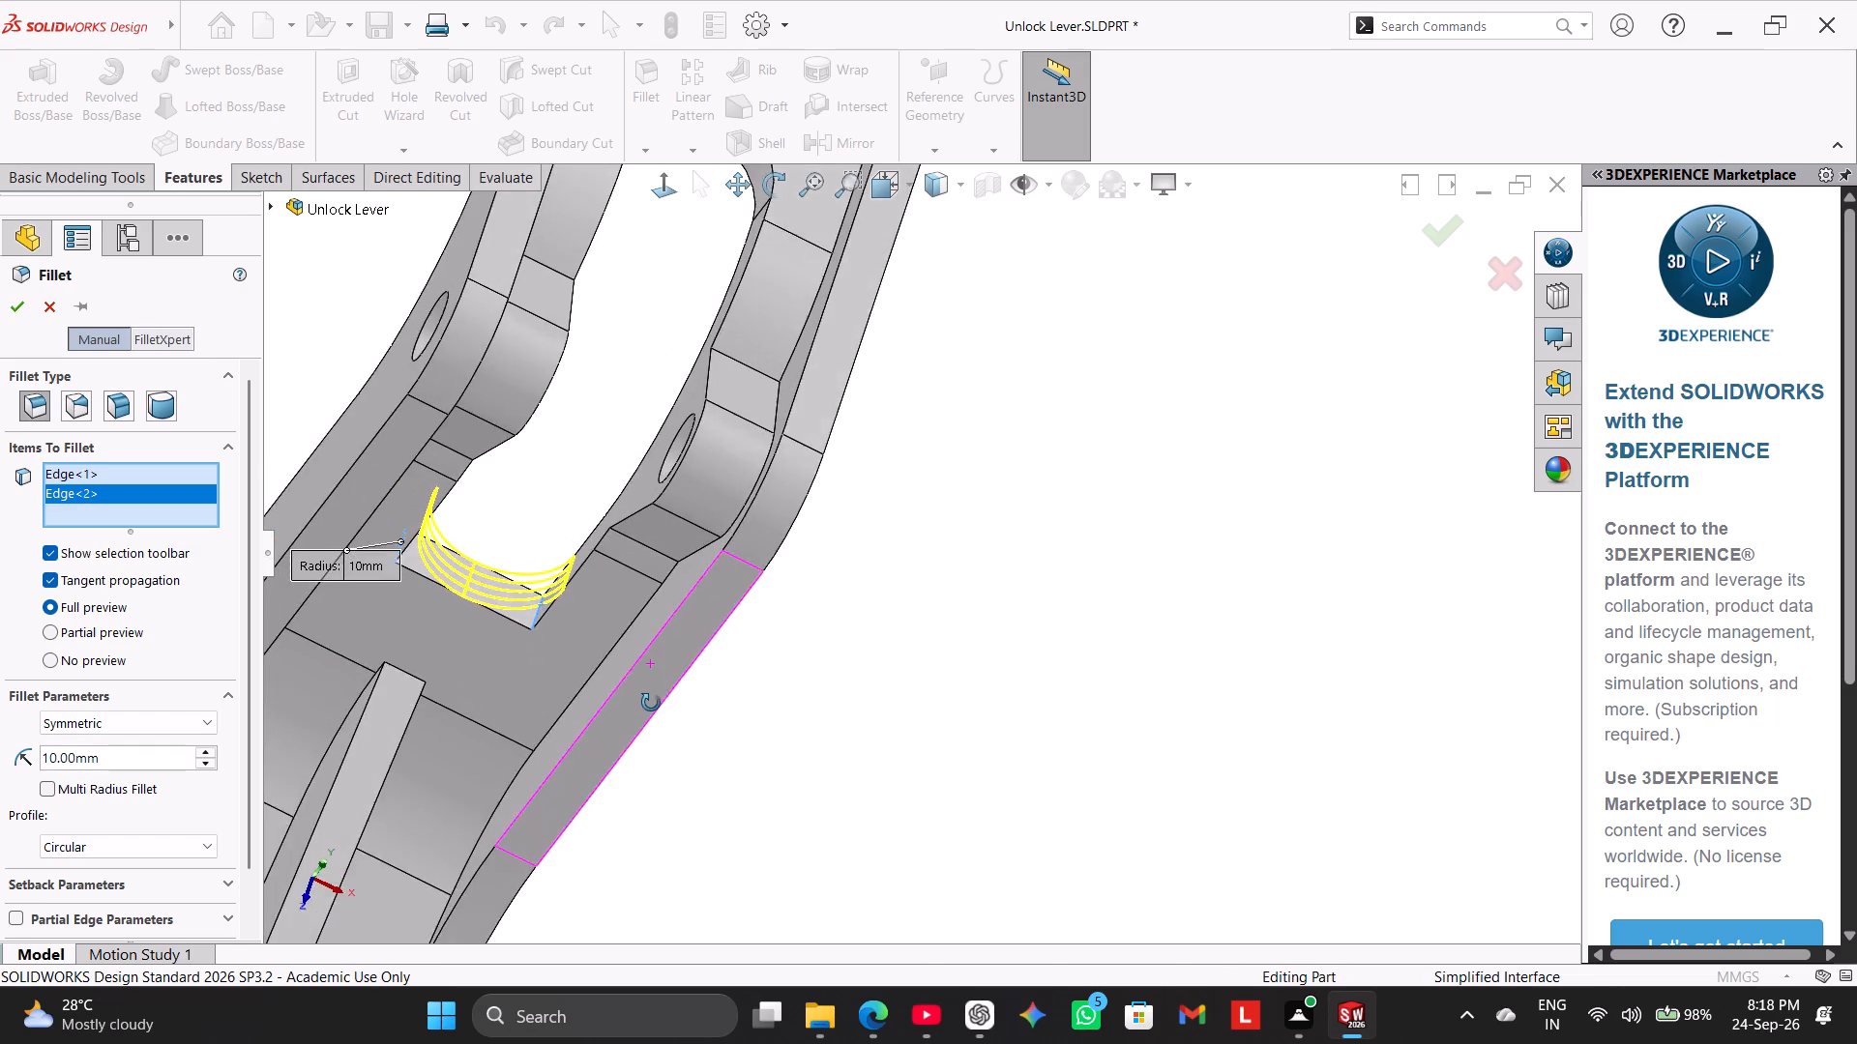
pyautogui.moveTo(651, 703); pyautogui.dragTo(629, 654, button='middle')
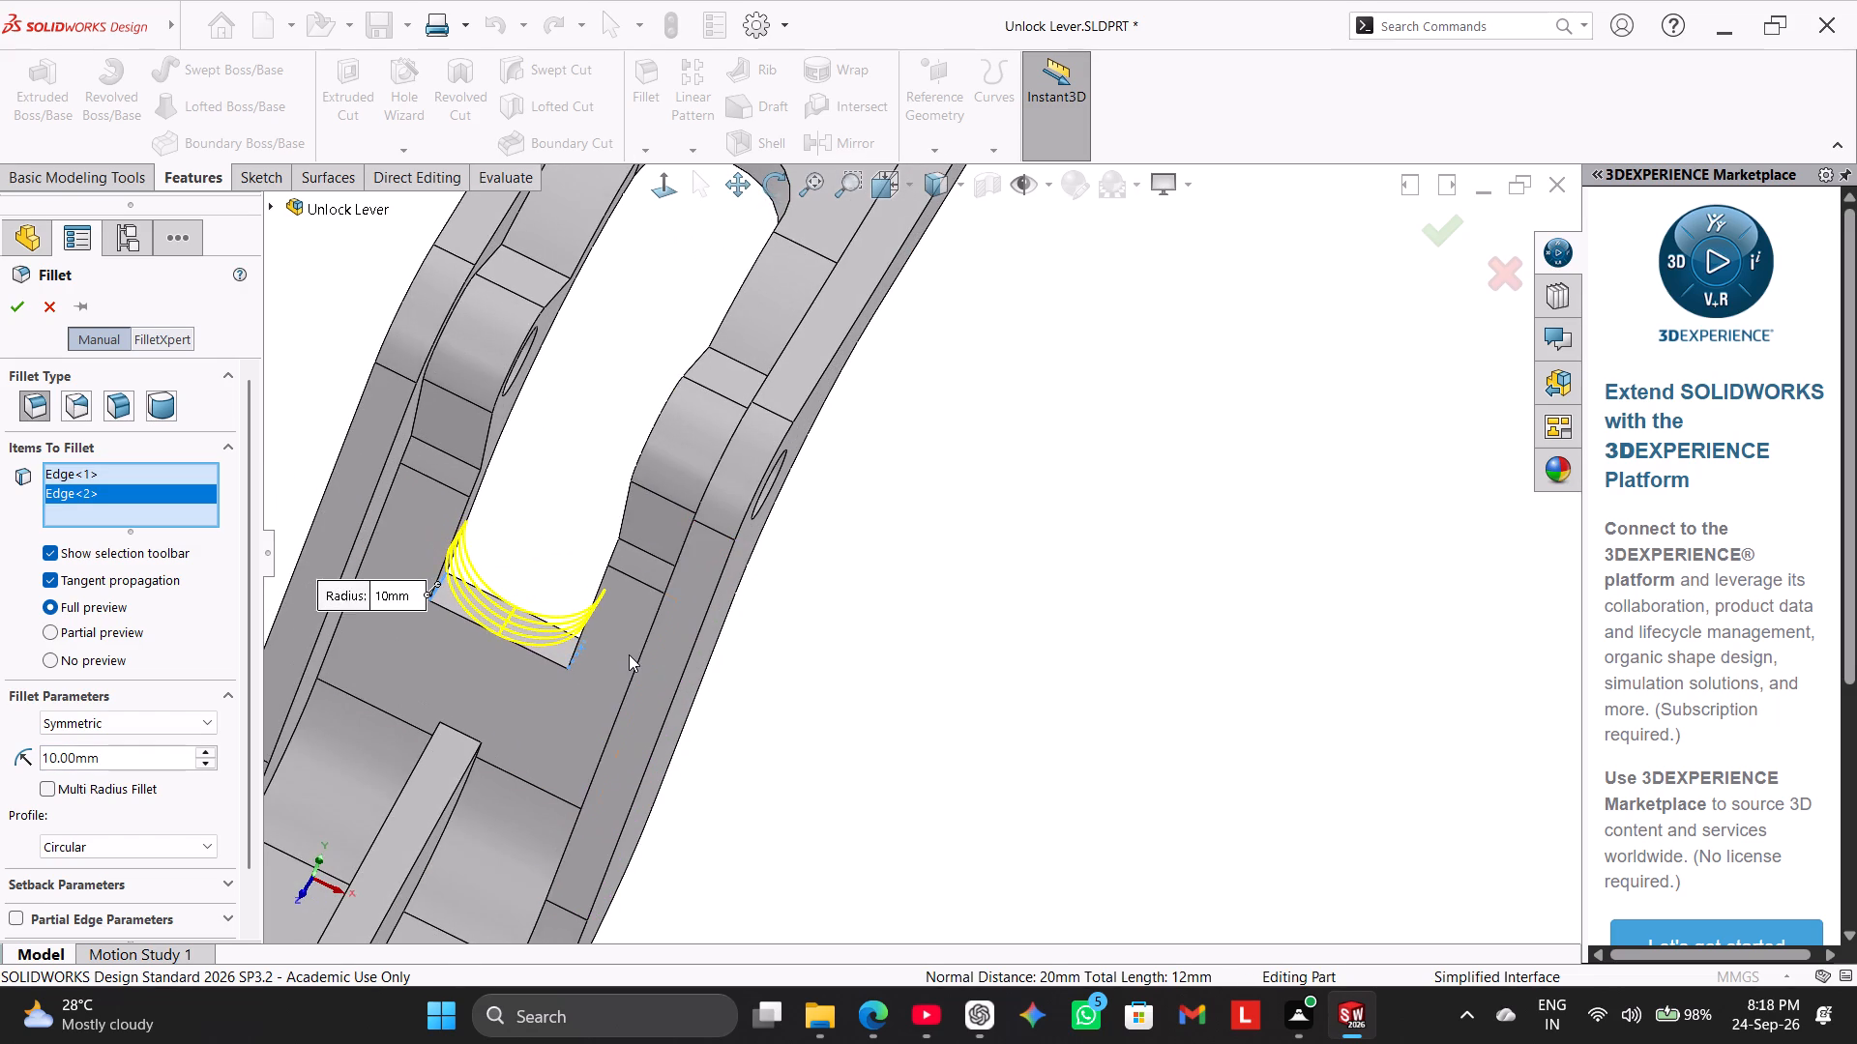
pyautogui.click(205, 761)
pyautogui.click(206, 749)
pyautogui.click(206, 749)
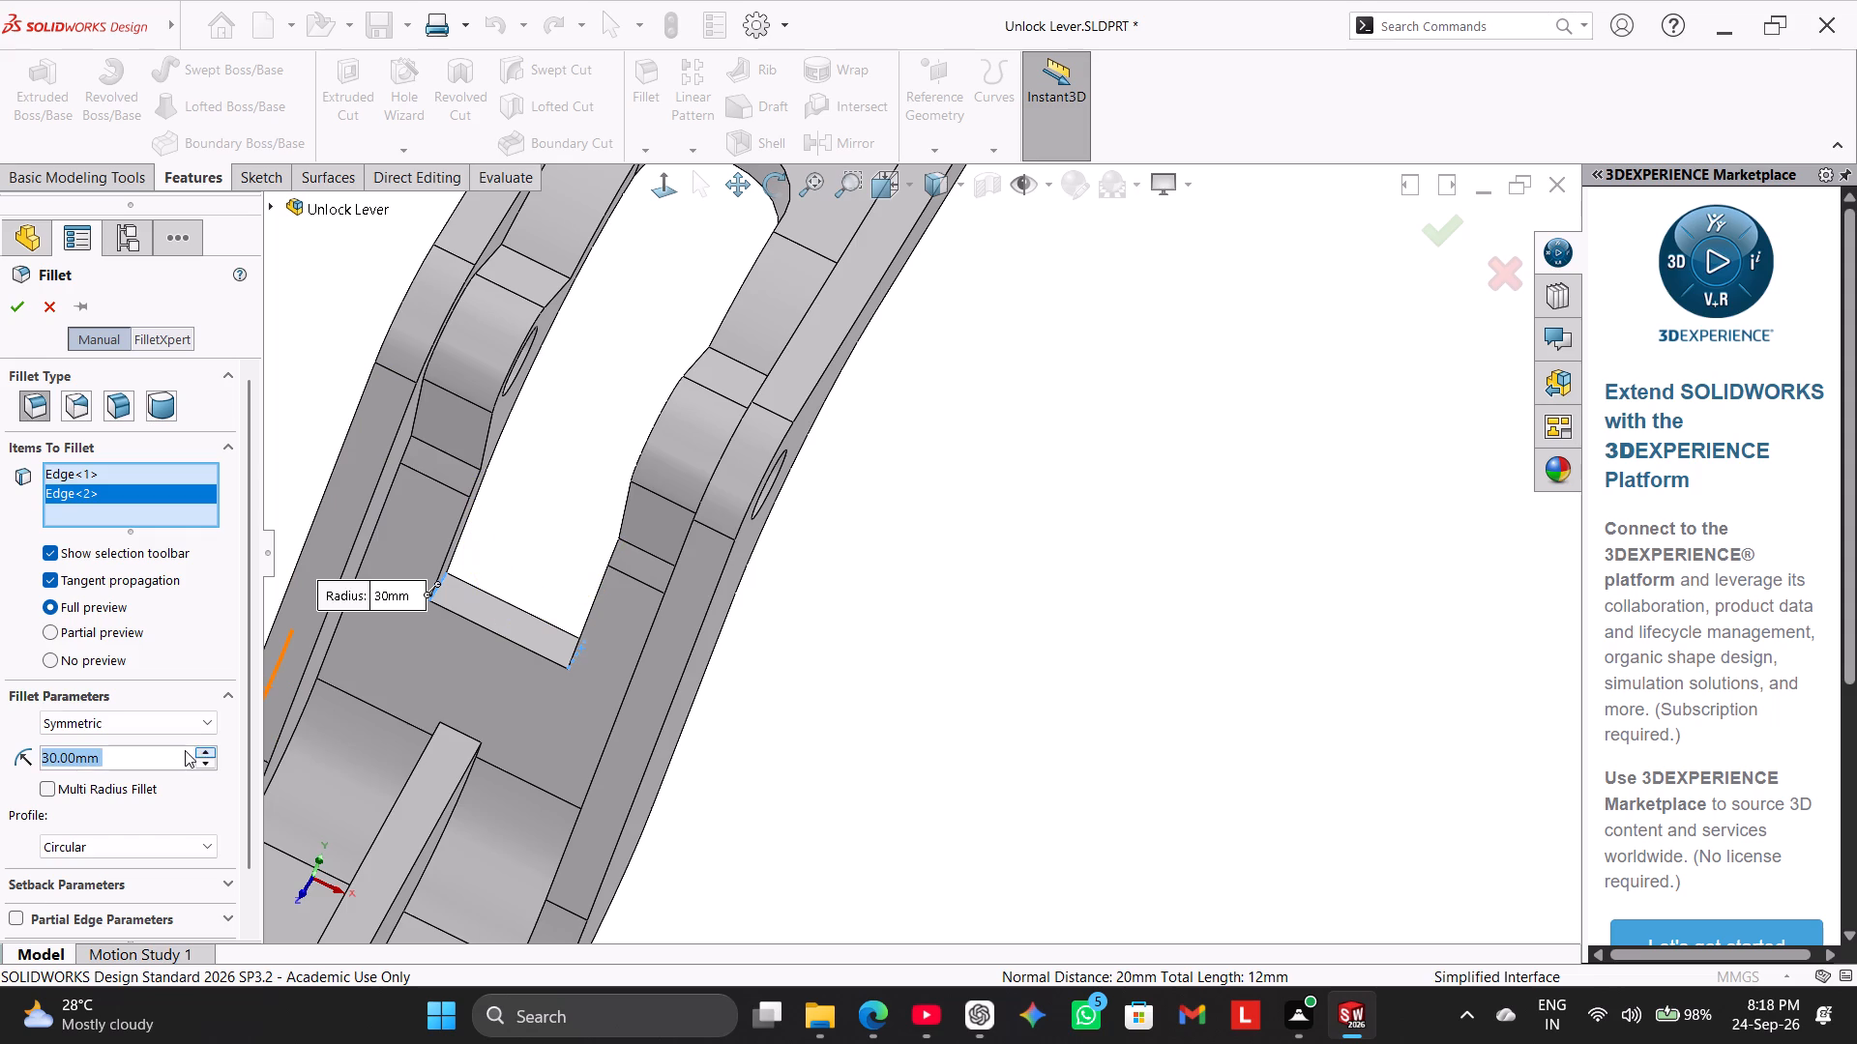
pyautogui.doubleClick(181, 750)
pyautogui.press('5')
pyautogui.press('Return')
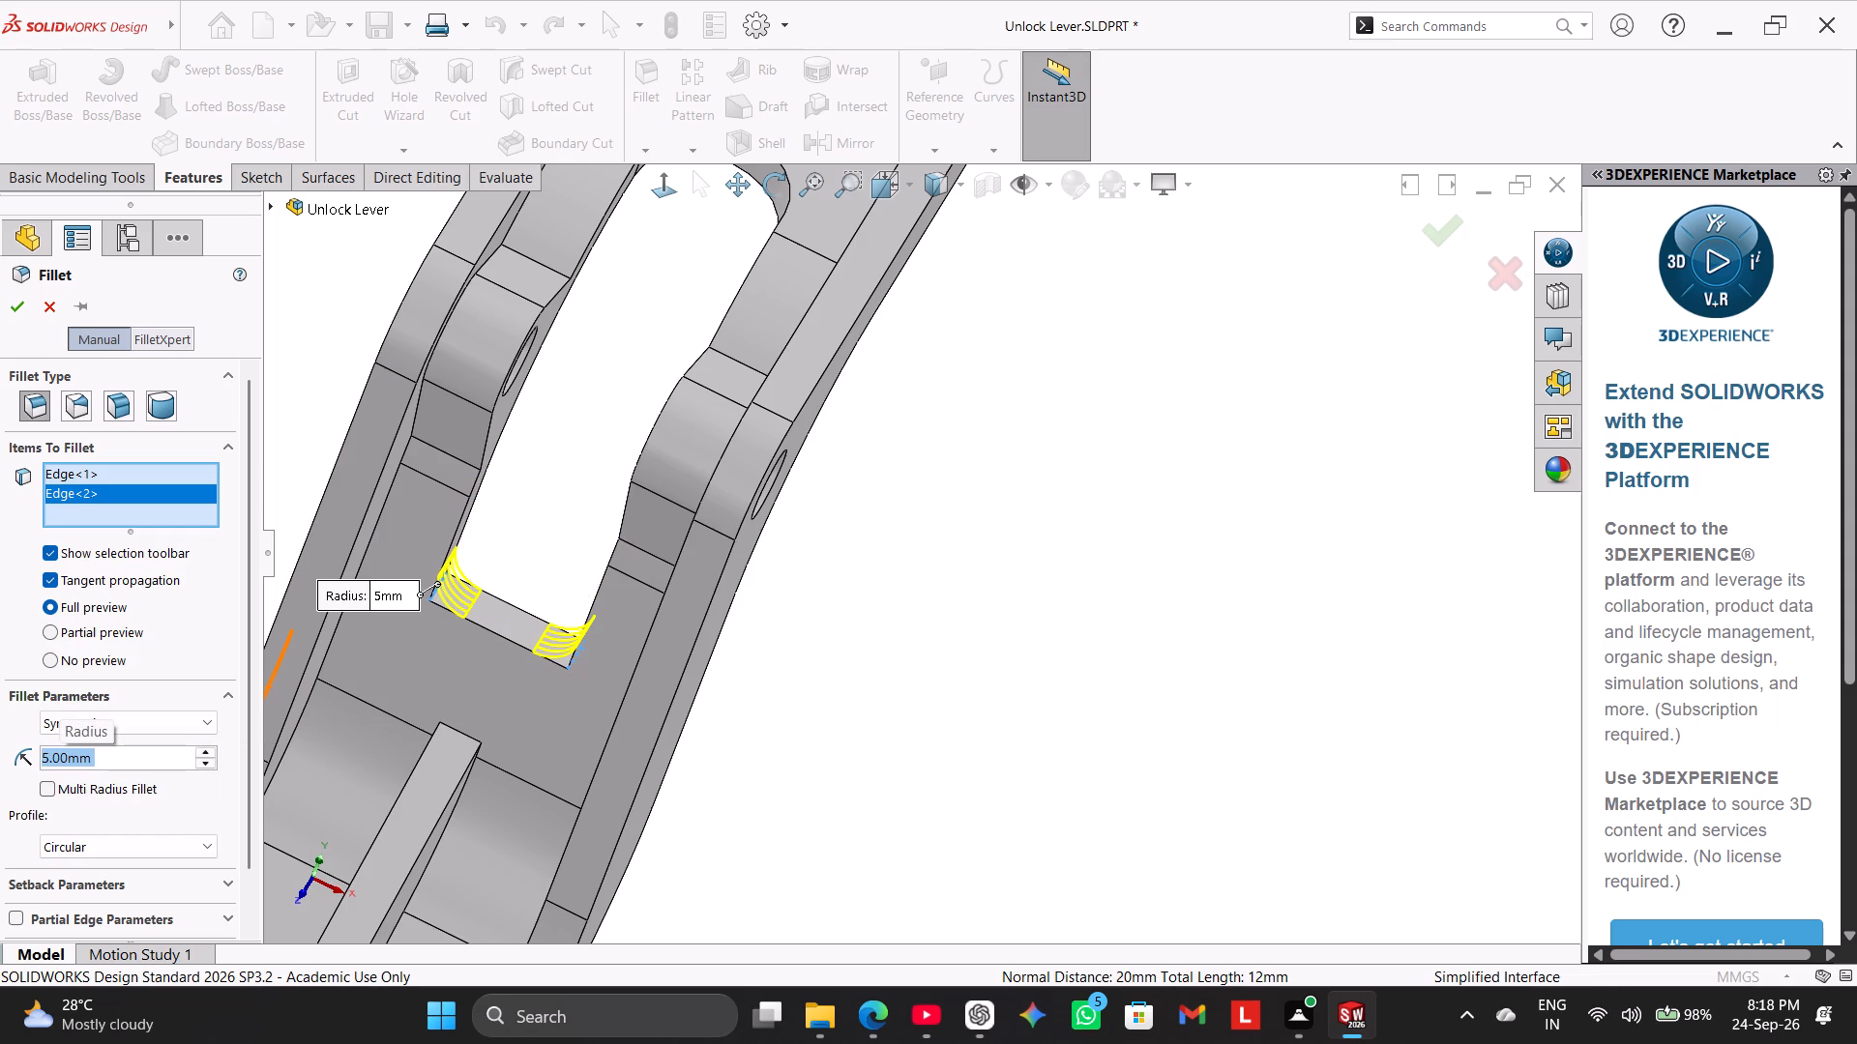
pyautogui.press('3')
pyautogui.press('Return')
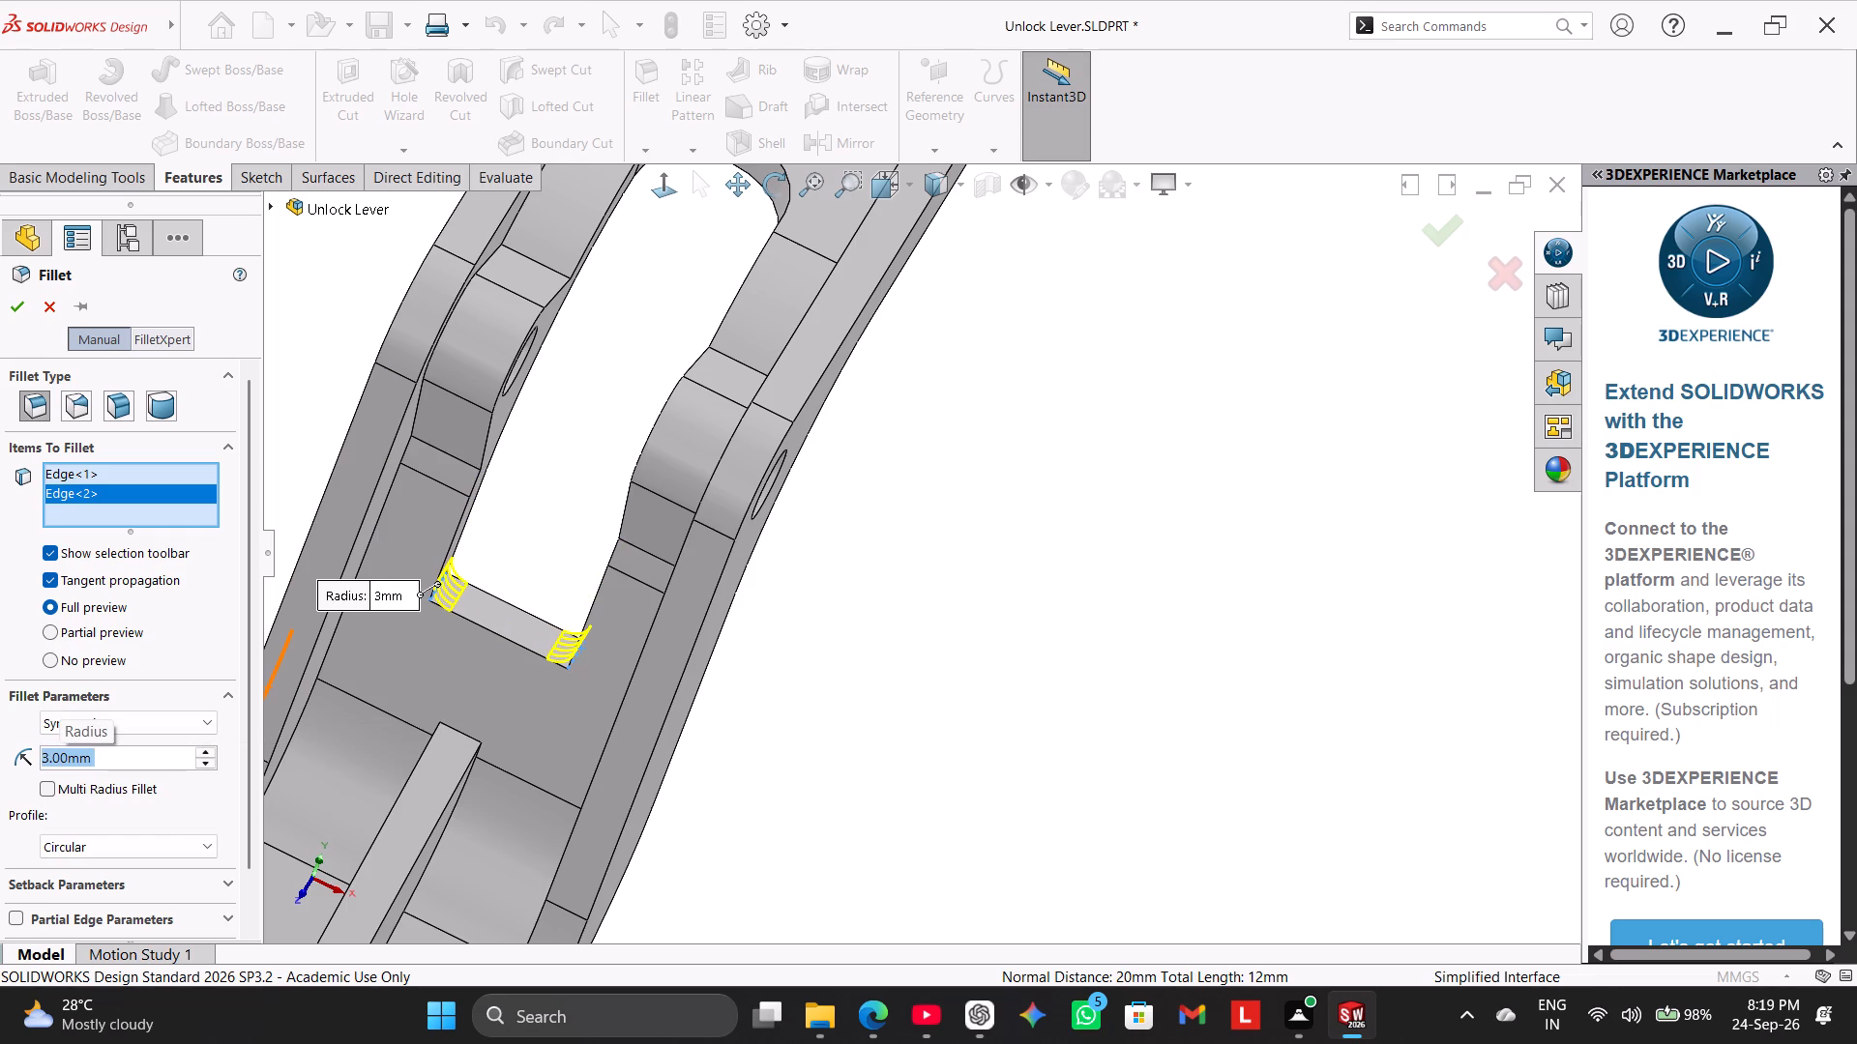
pyautogui.click(10, 304)
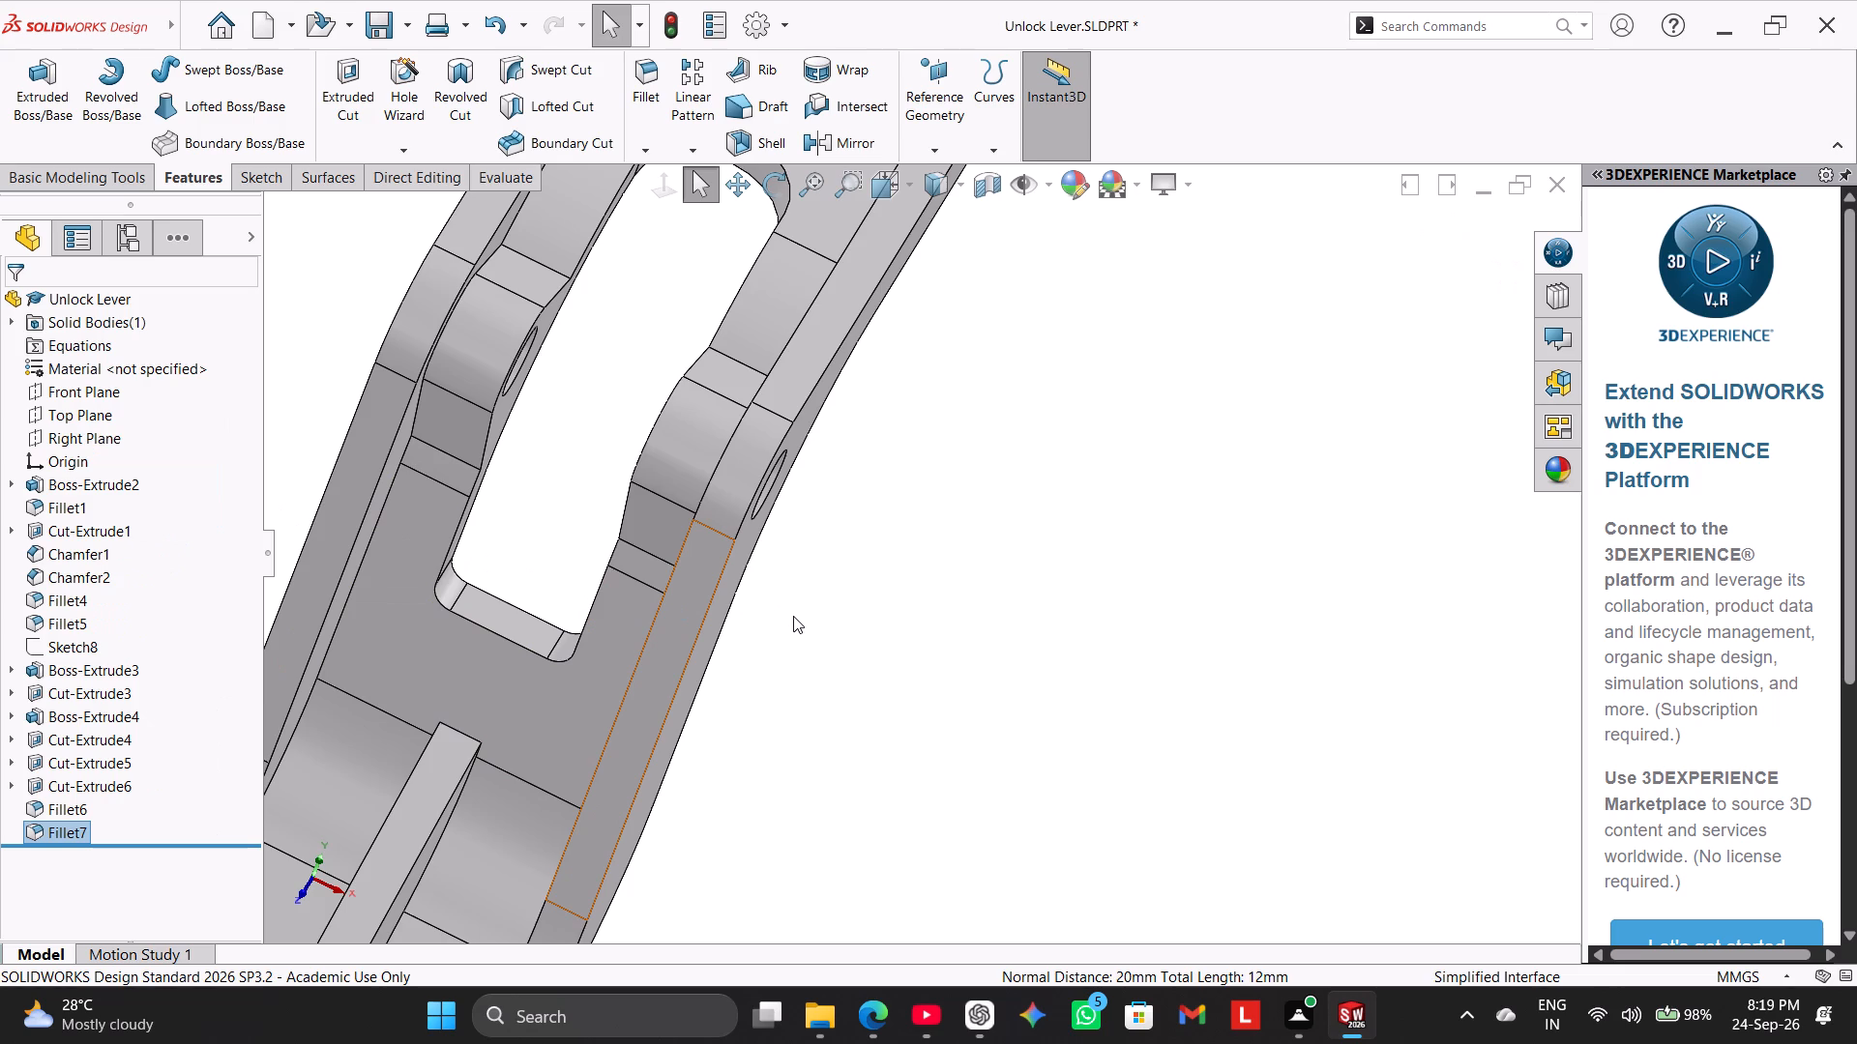
# Edit the sketch of the slot cut and dimension the slot's centre-to-centre length as 60 mm.
pyautogui.scroll(2, 793, 616)
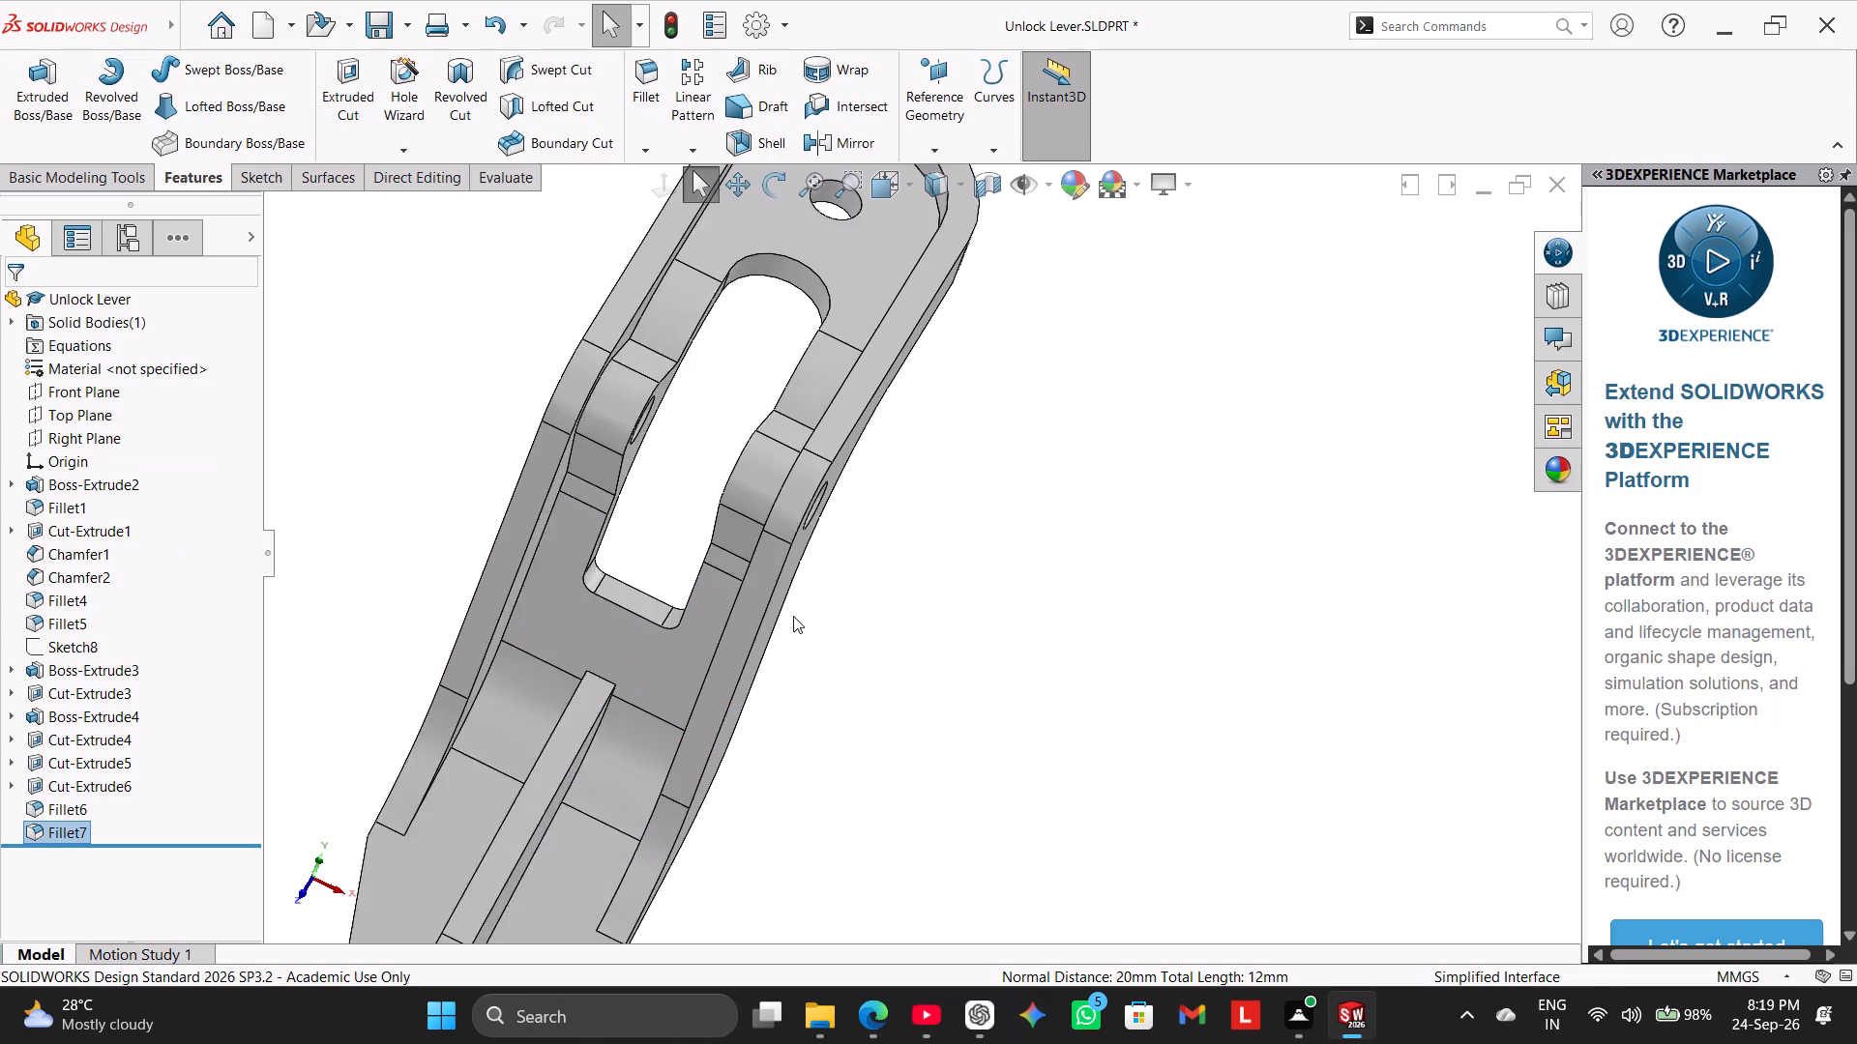
pyautogui.scroll(2, 793, 616)
pyautogui.moveTo(515, 539); pyautogui.dragTo(686, 385, button='right')
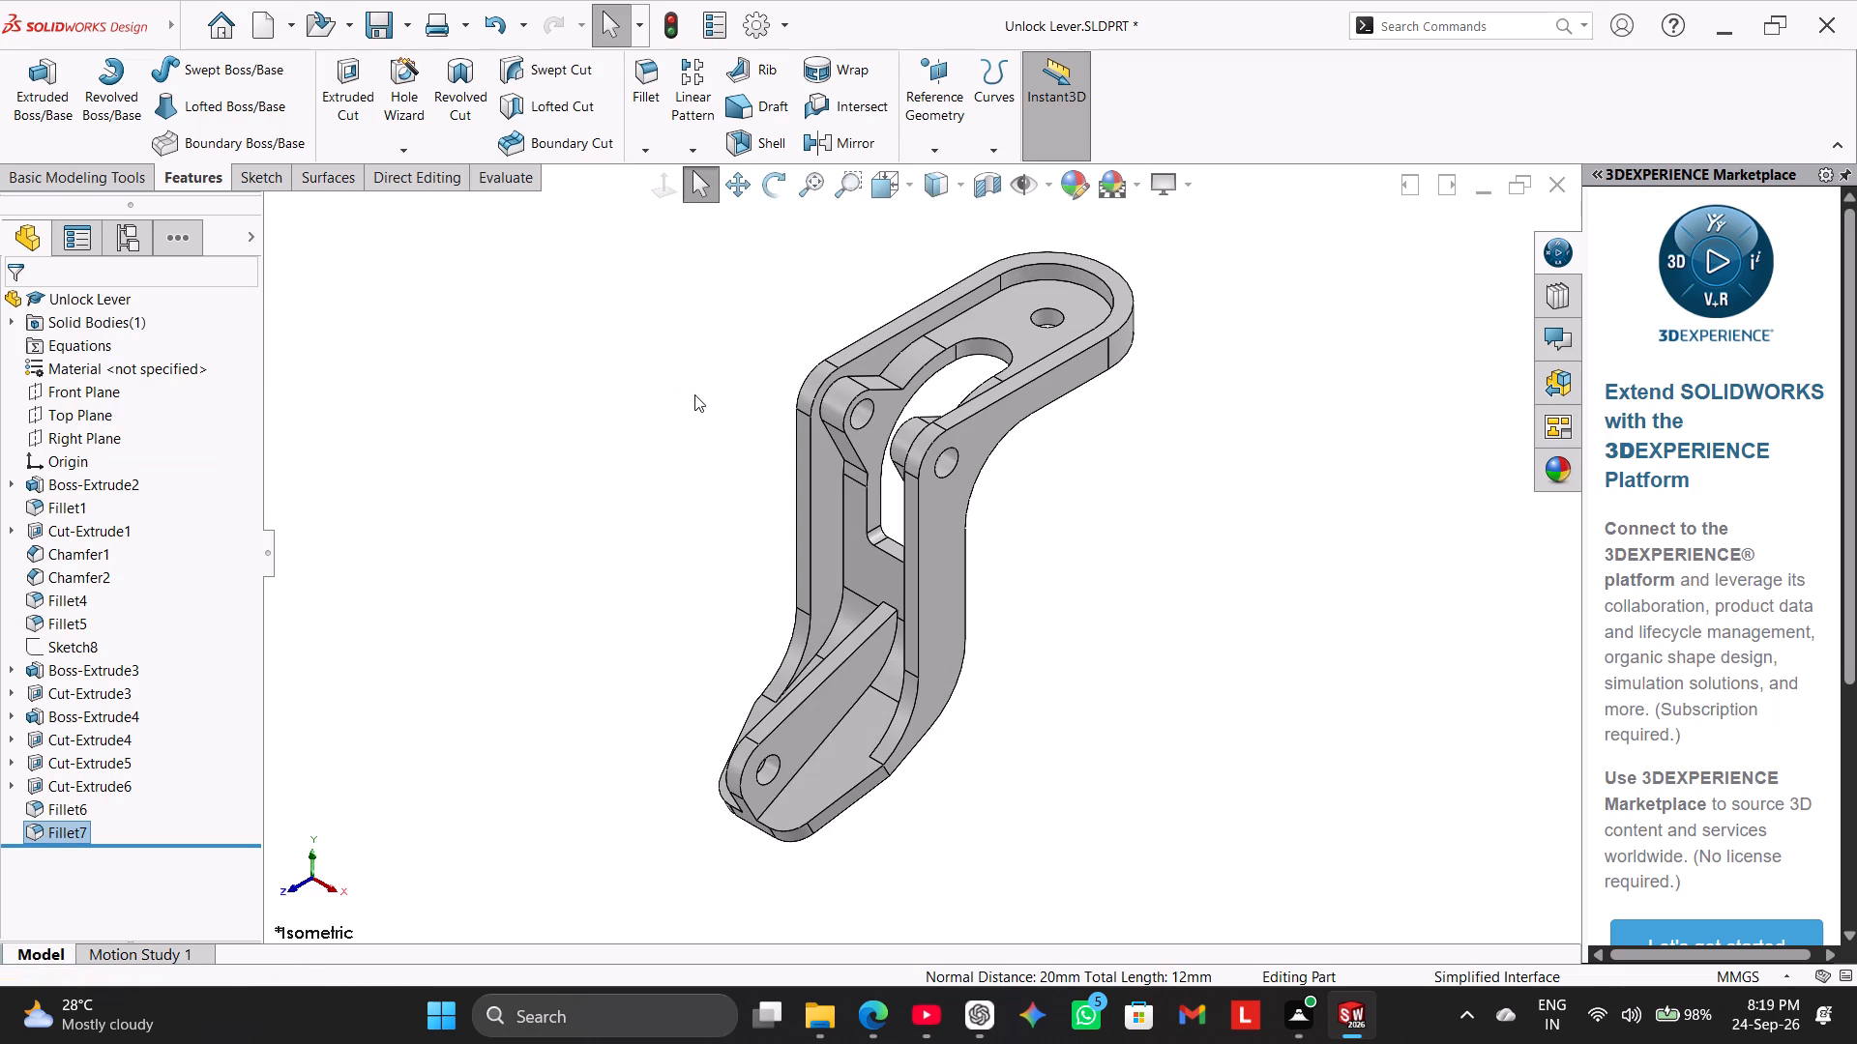
pyautogui.click(14, 784)
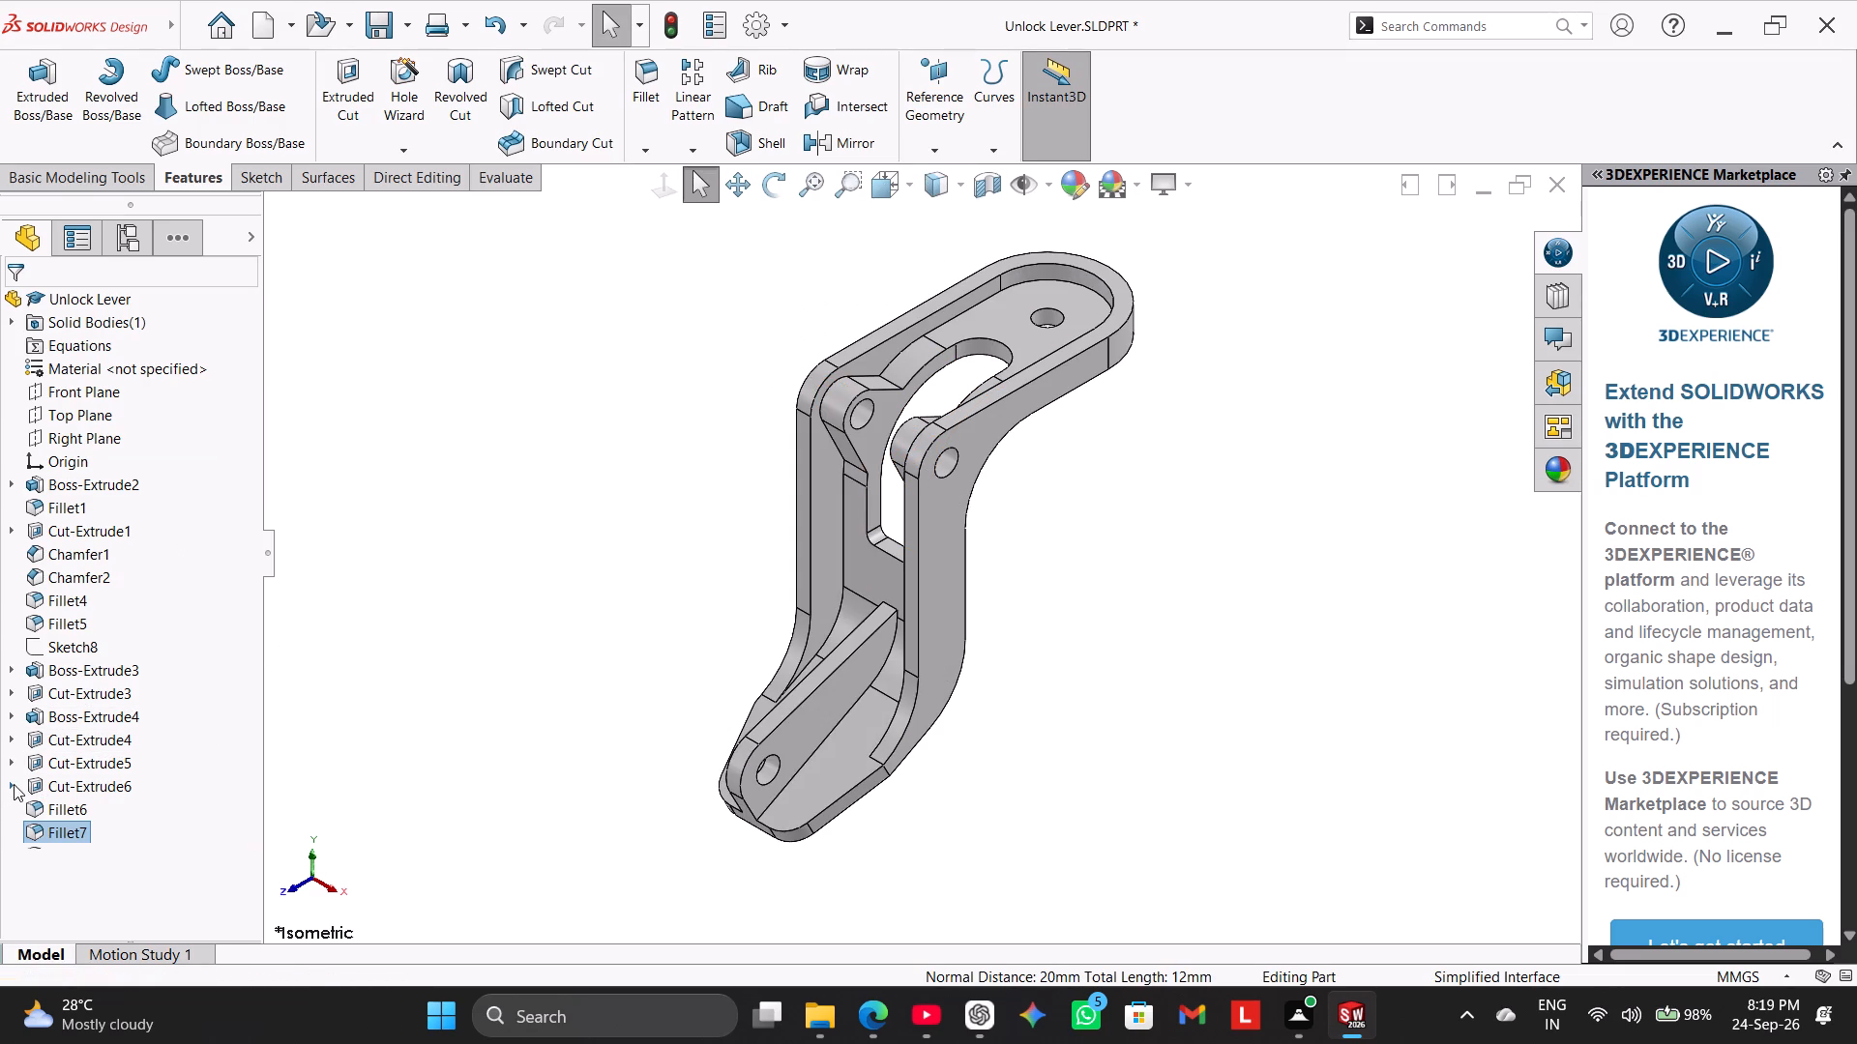
pyautogui.click(10, 789)
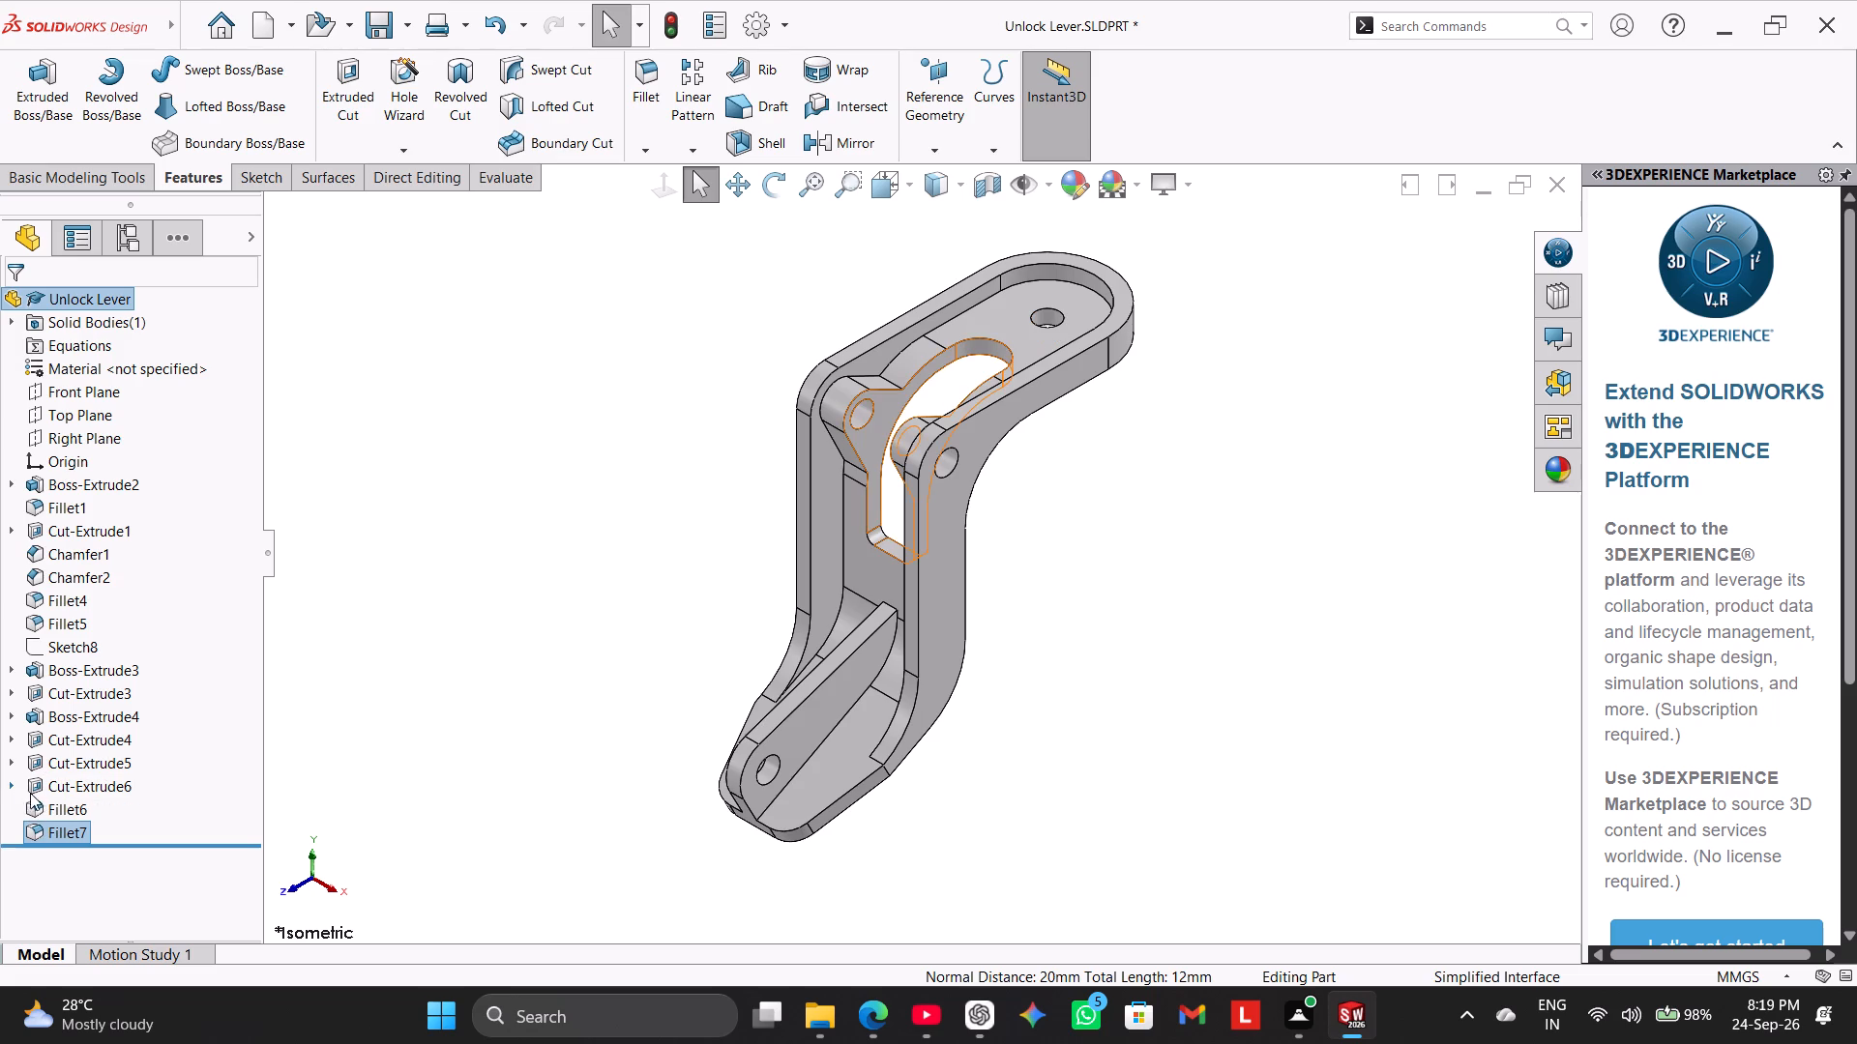
pyautogui.click(11, 786)
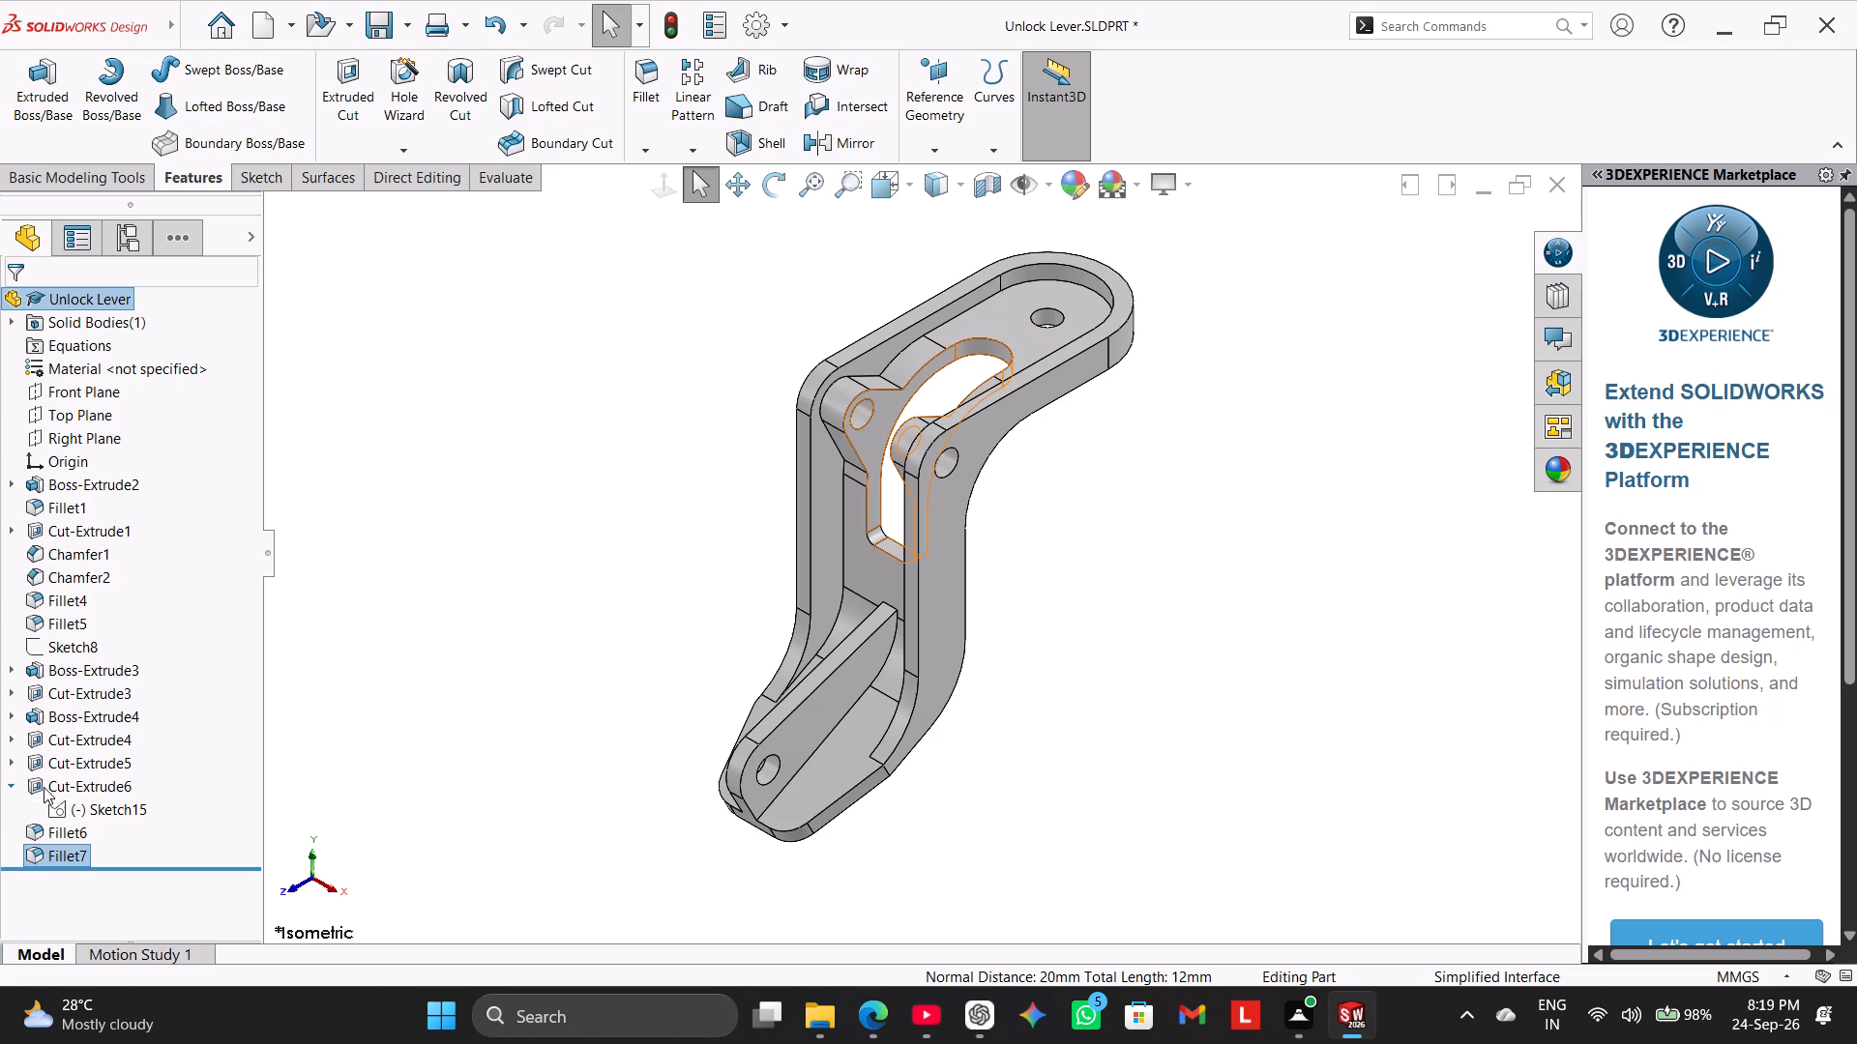
pyautogui.click(69, 804)
pyautogui.click(91, 748)
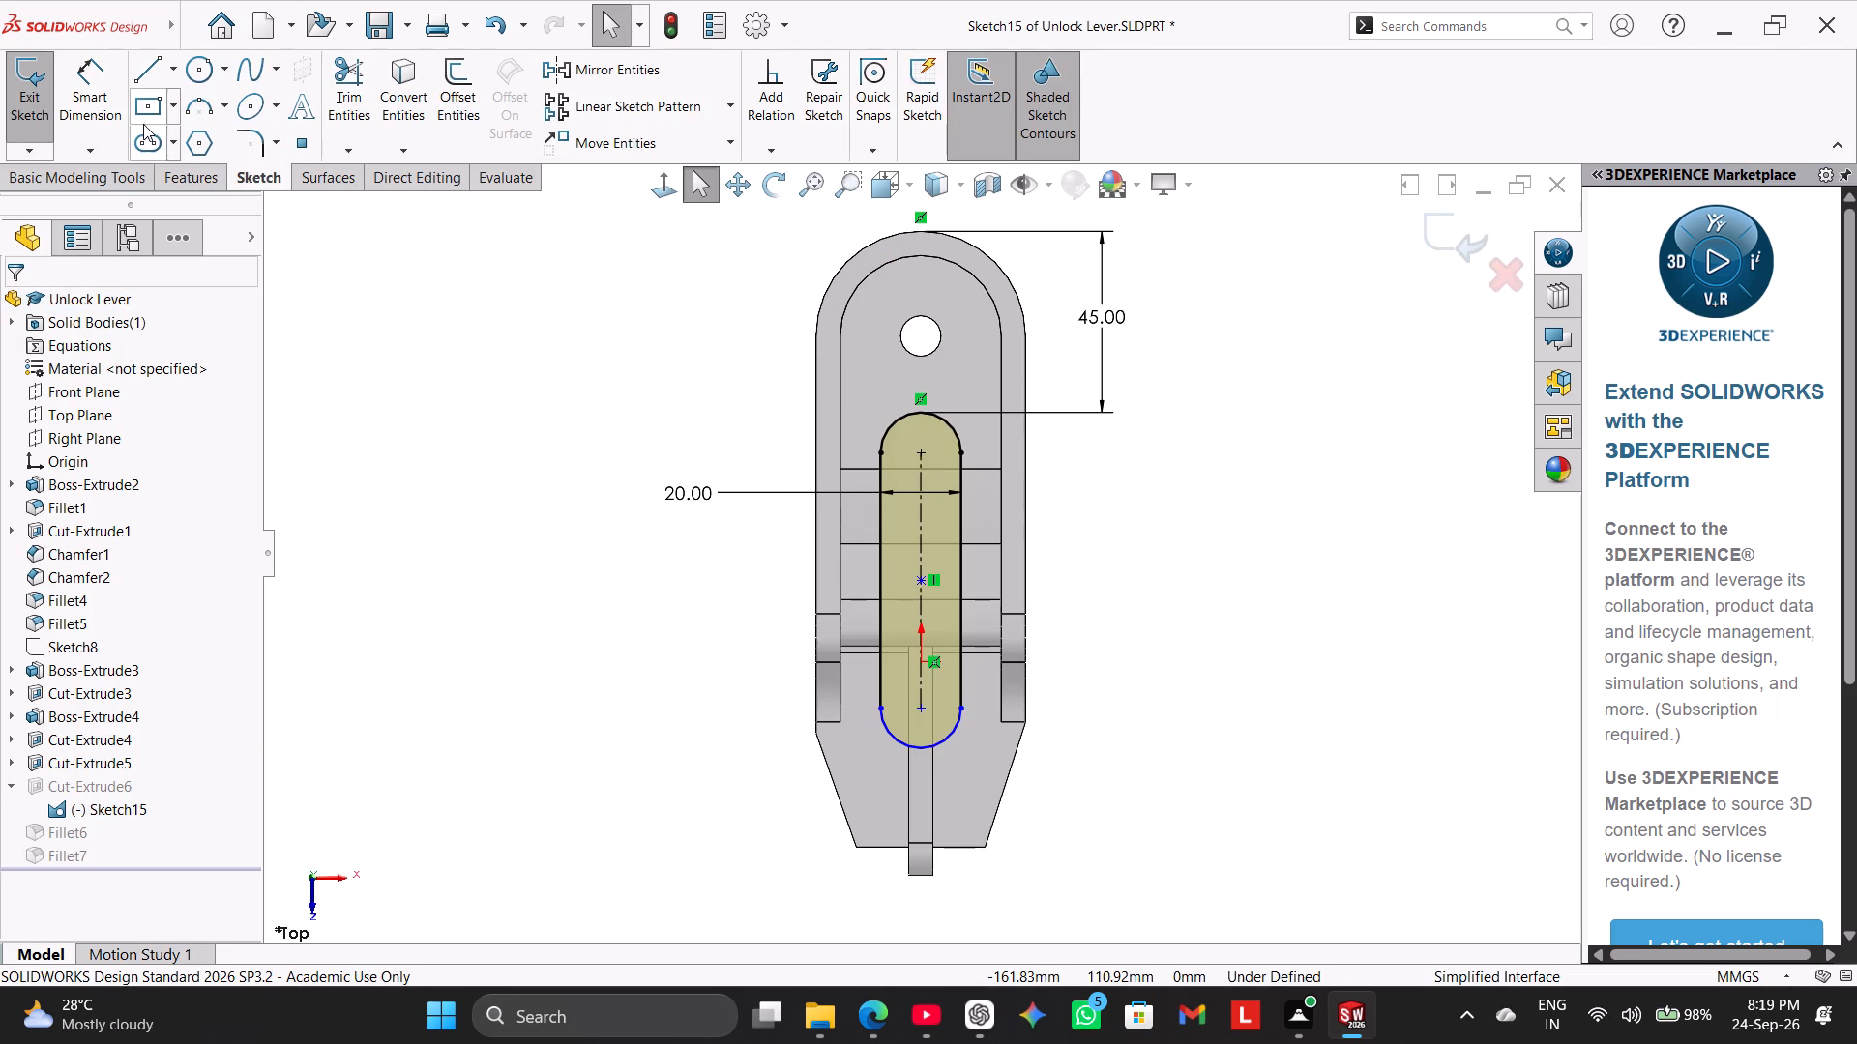
pyautogui.click(85, 89)
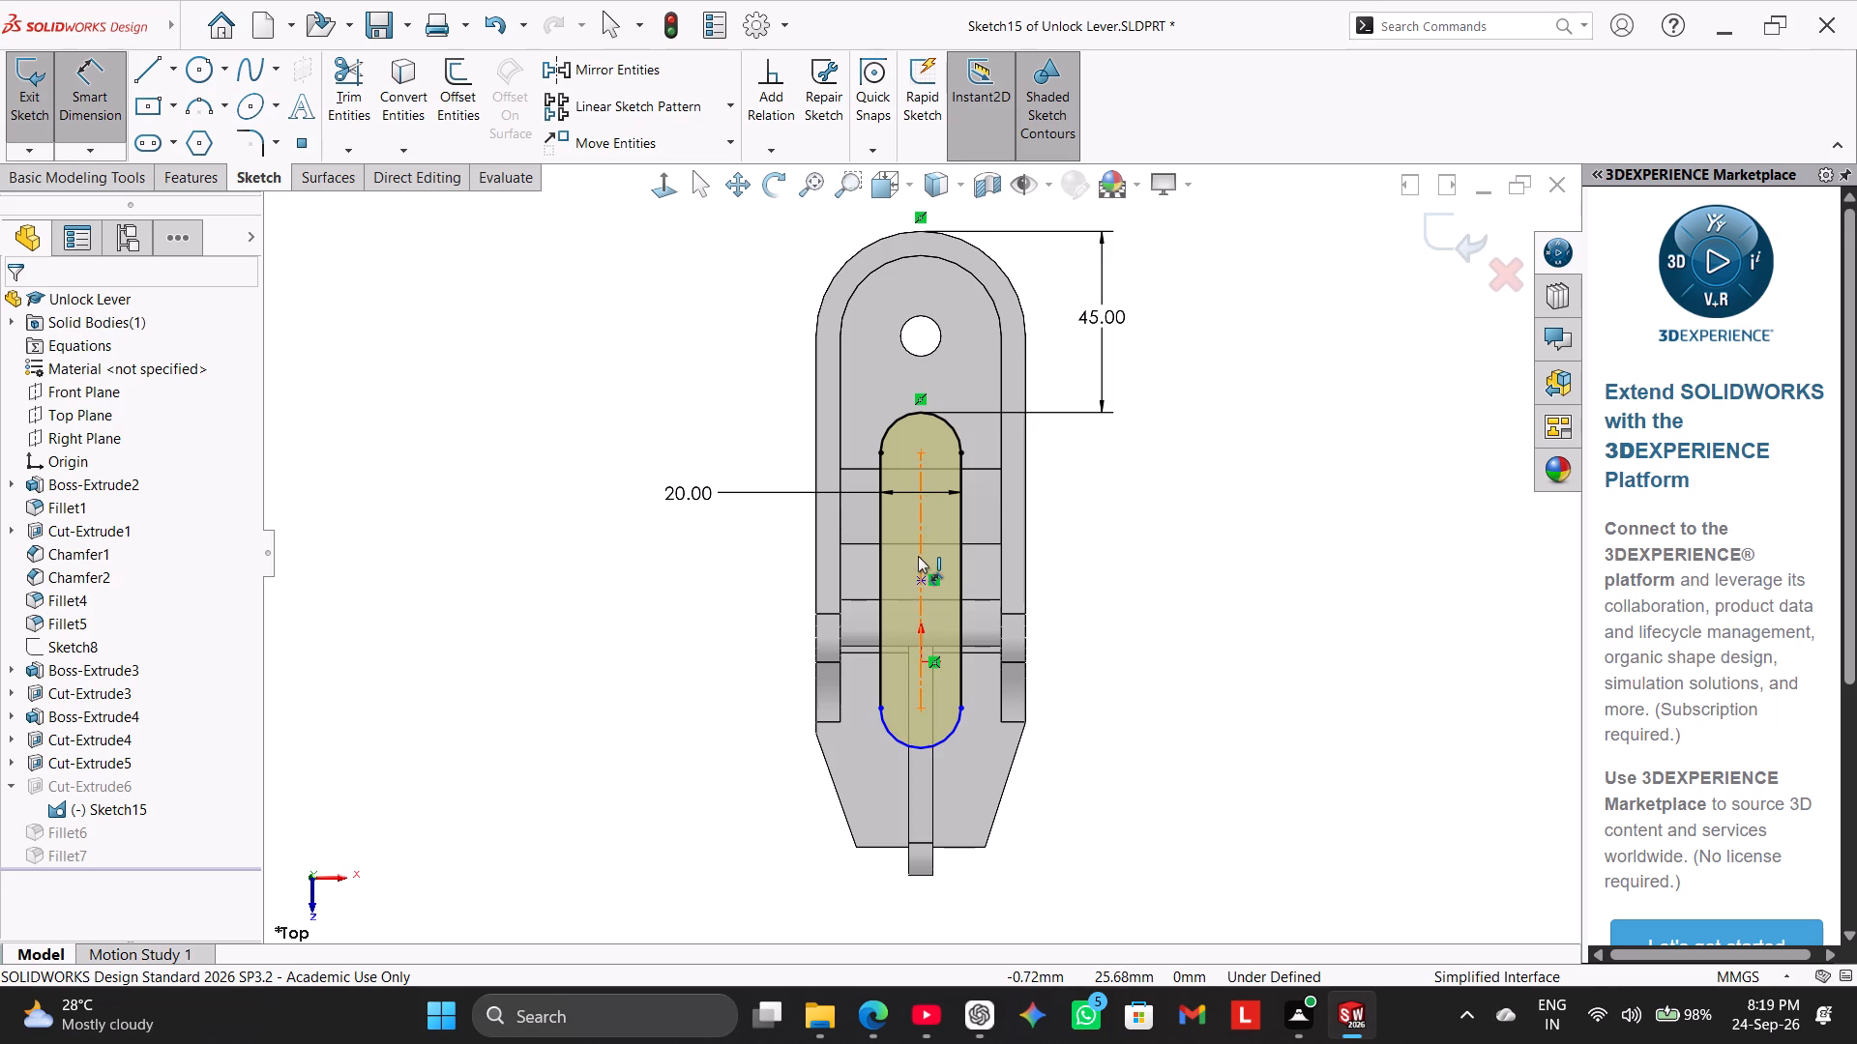
pyautogui.click(918, 555)
pyautogui.click(1105, 569)
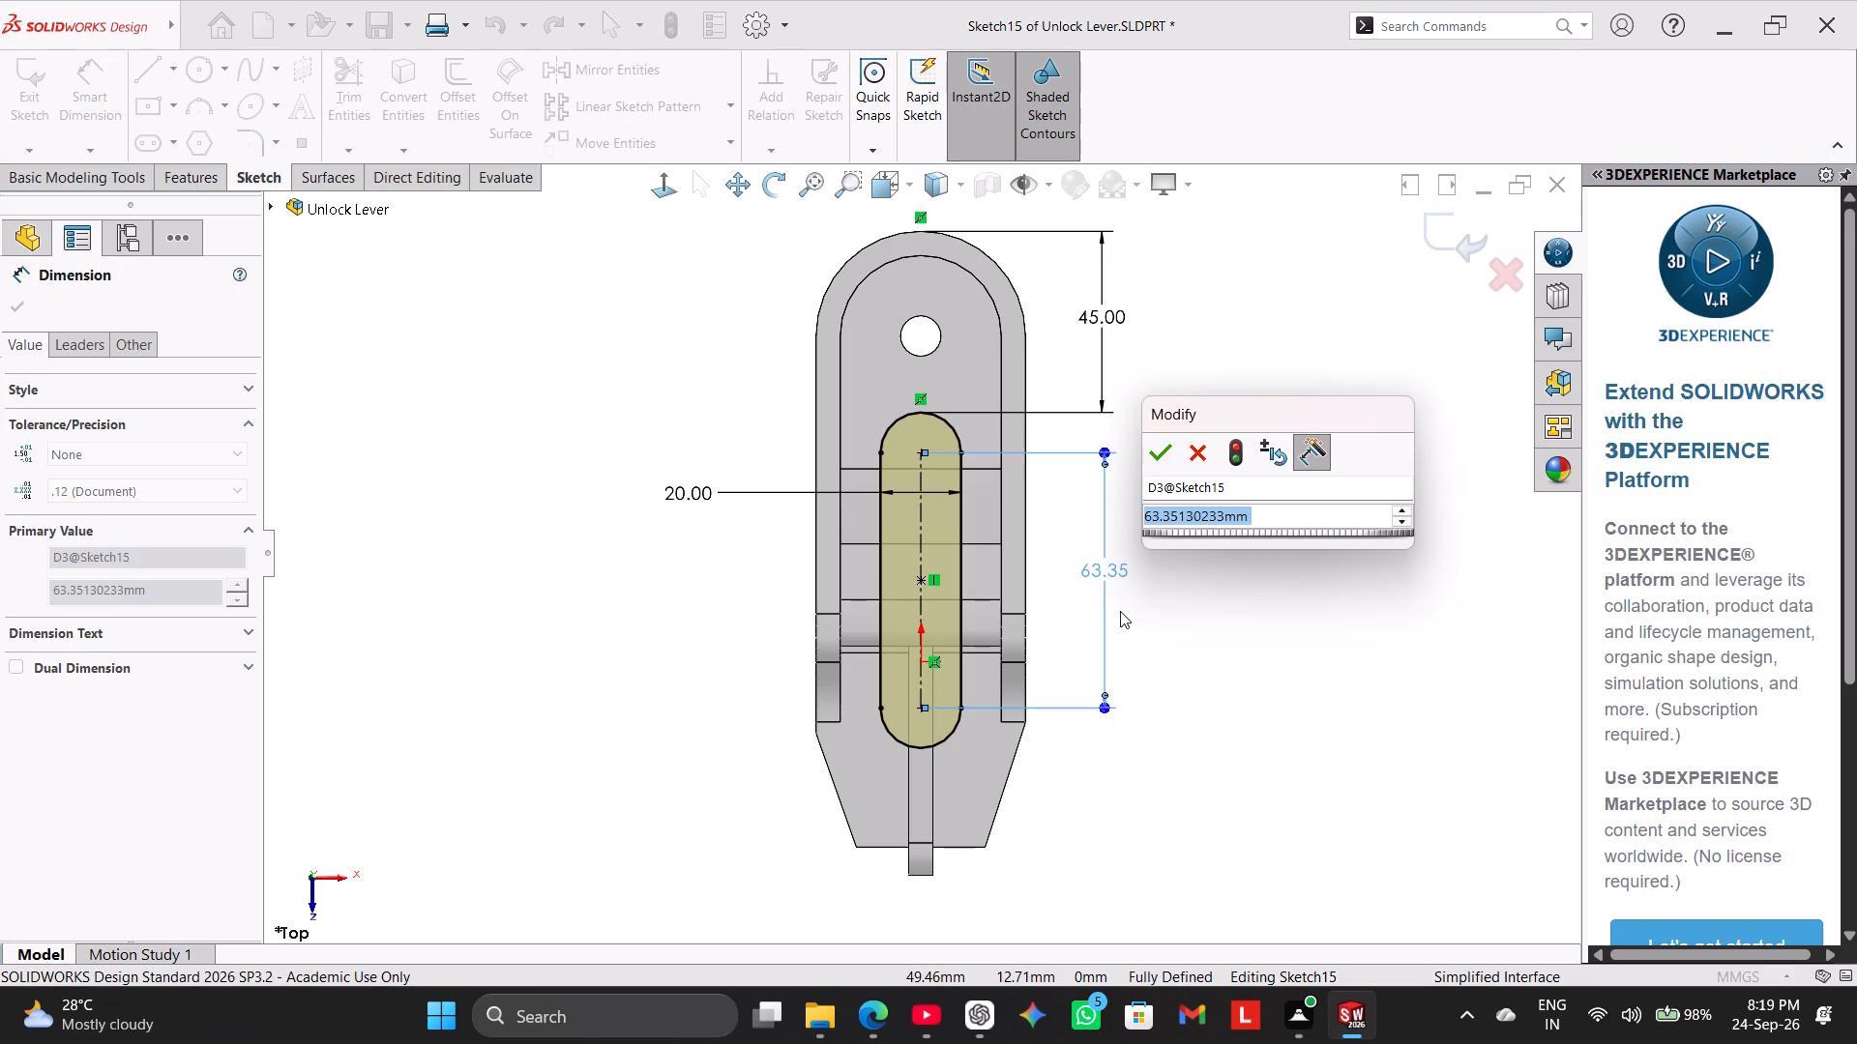
pyautogui.write('60')
pyautogui.press('Return')
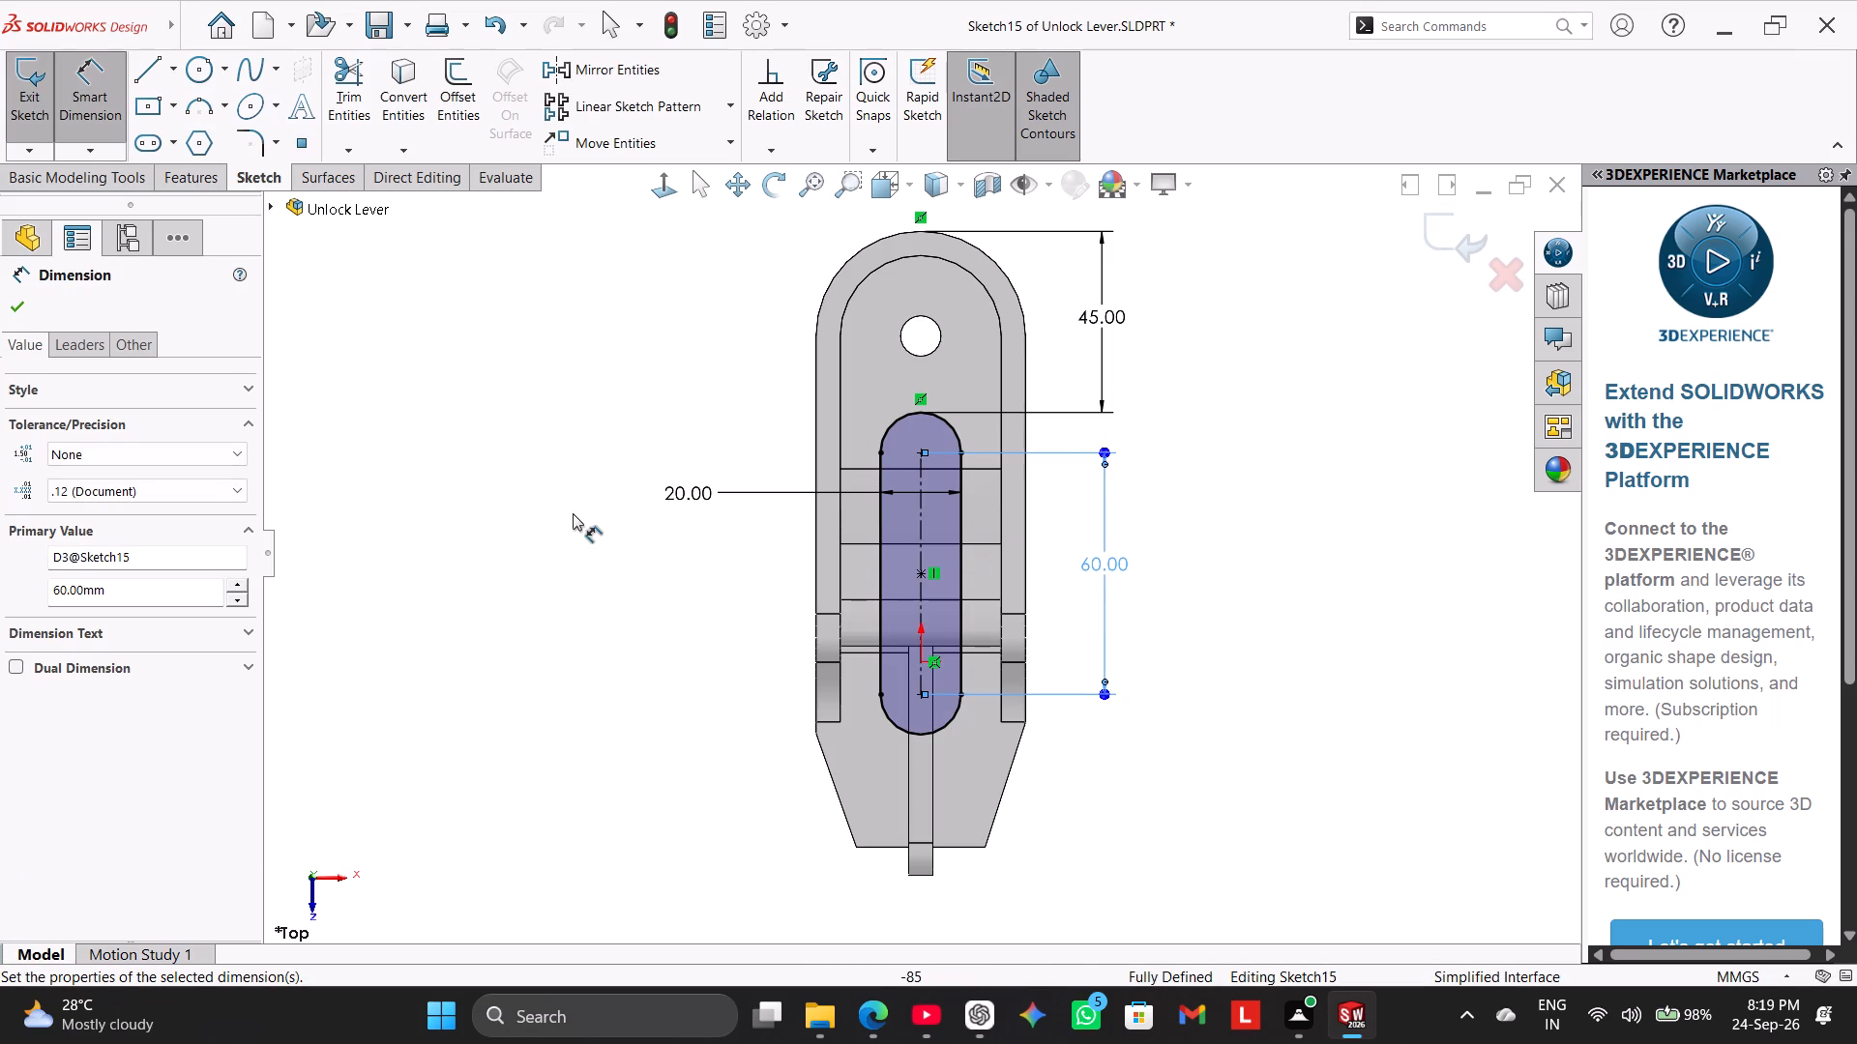
pyautogui.moveTo(661, 608); pyautogui.dragTo(626, 597, button='middle')
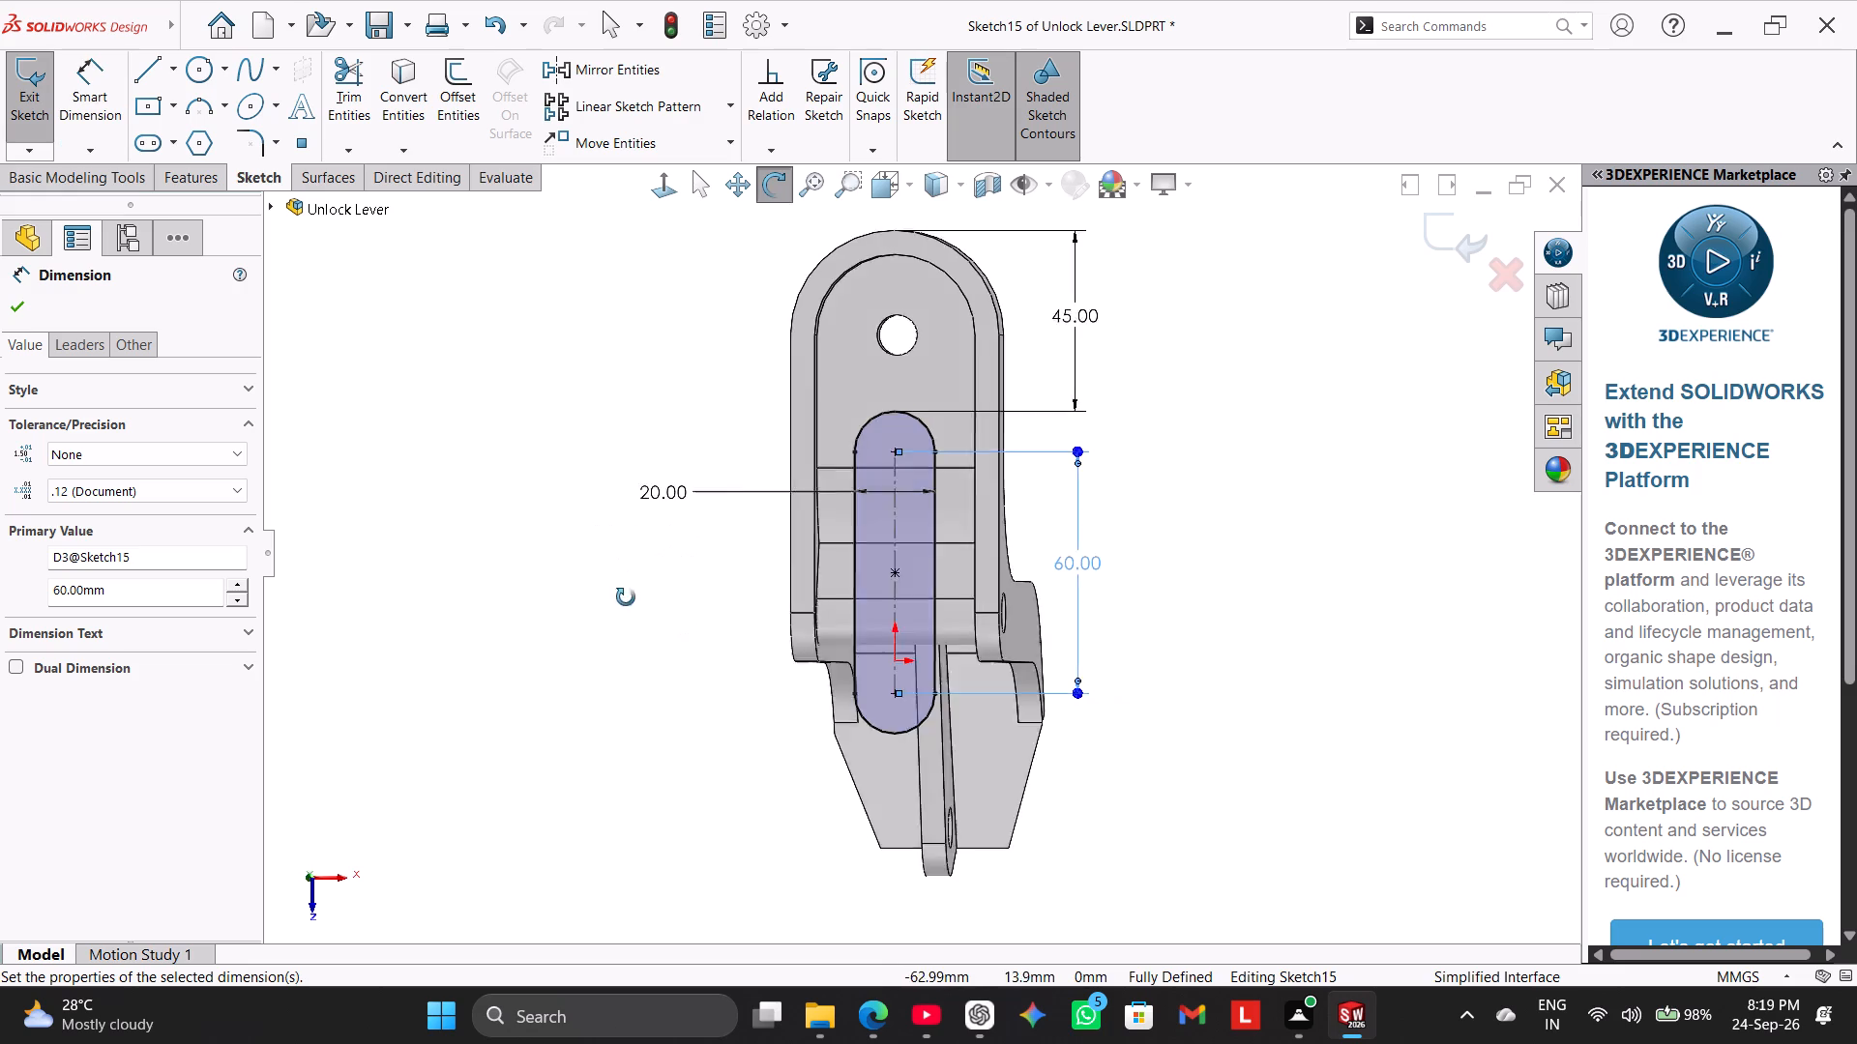
pyautogui.moveTo(626, 597); pyautogui.dragTo(655, 588, button='middle')
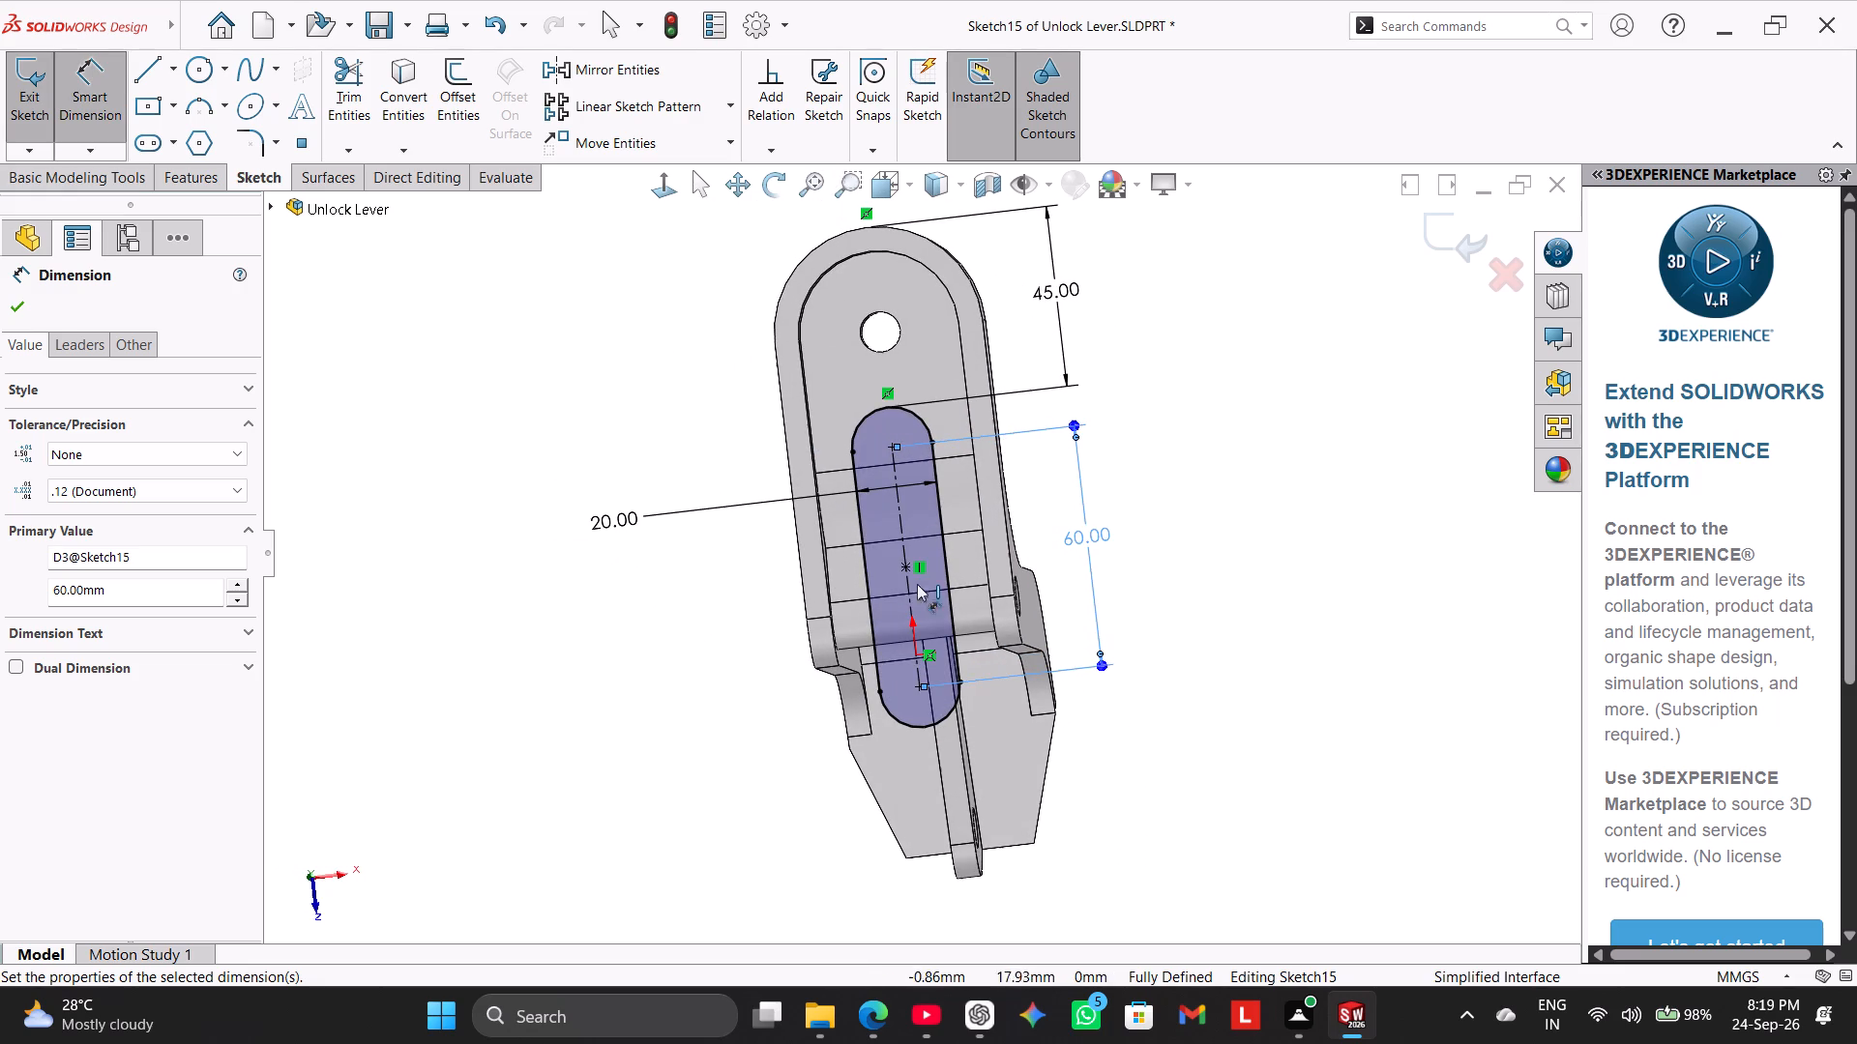
pyautogui.rightClick(1088, 529)
pyautogui.click(1141, 592)
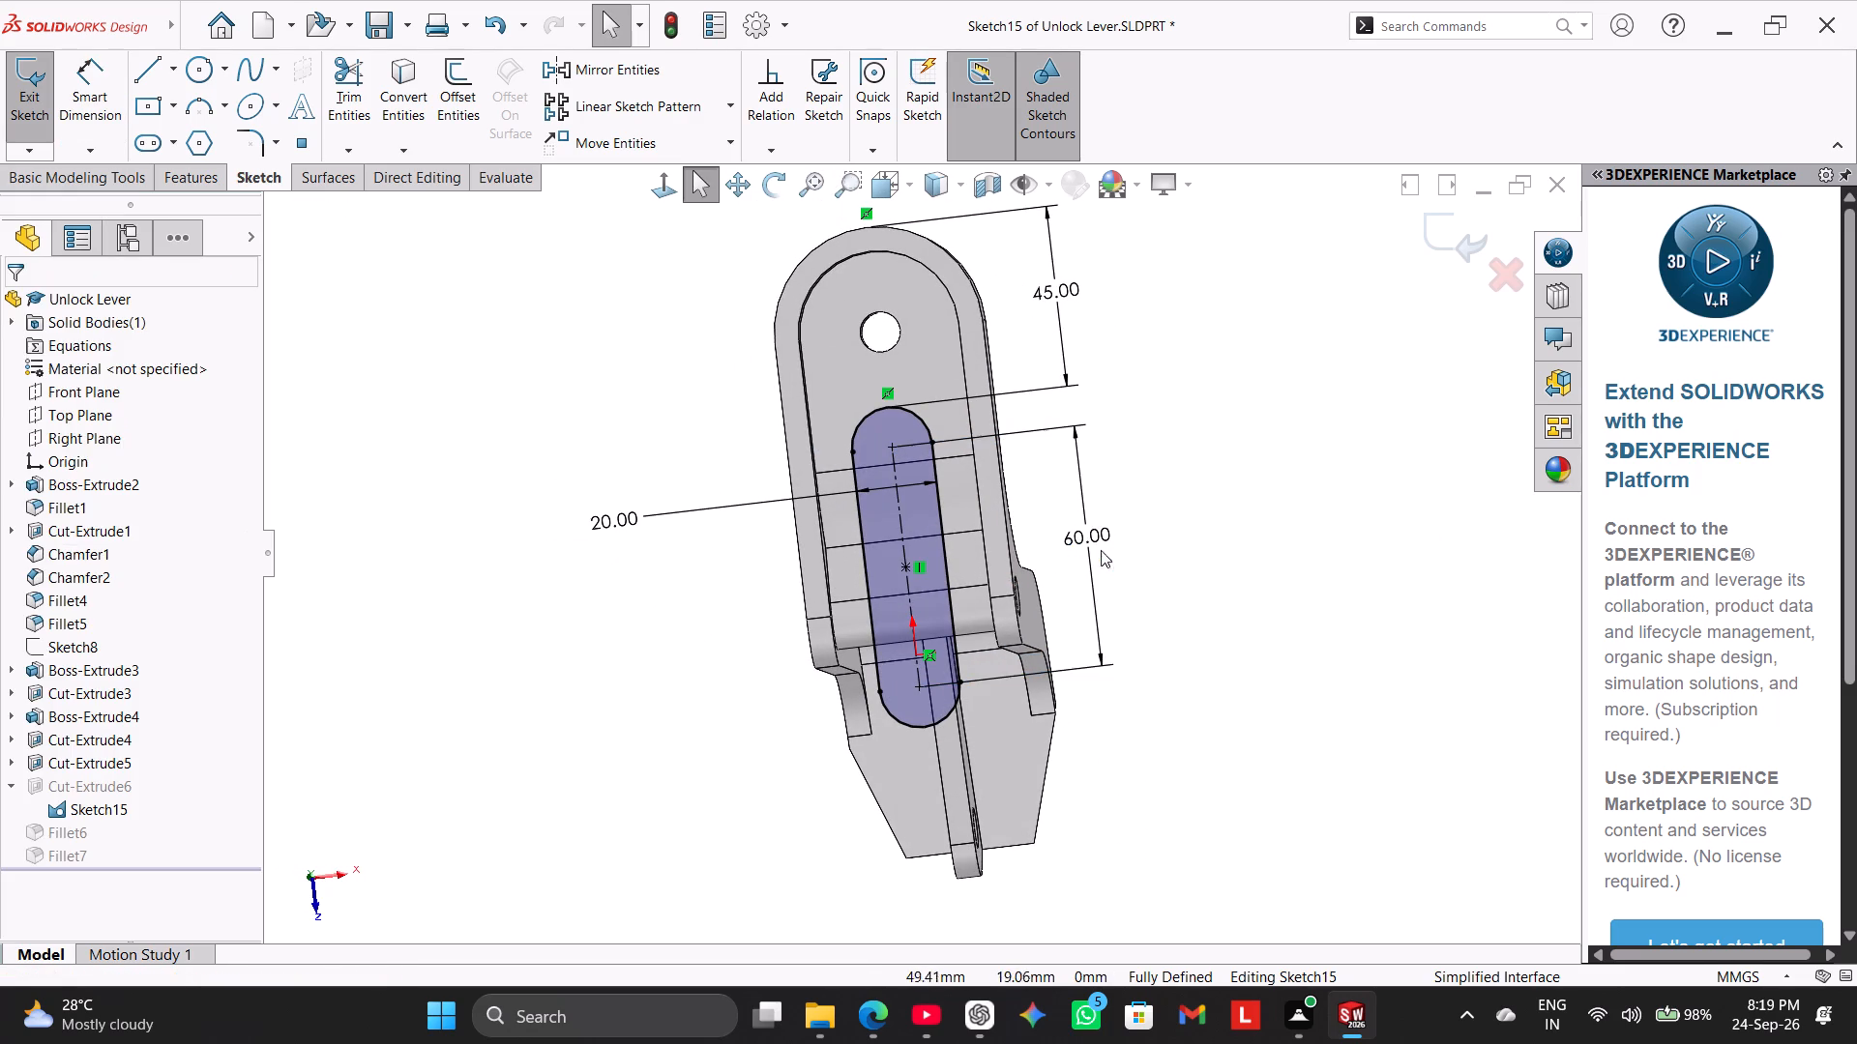
# Delete the slot's centre-to-centre length dimension from the sketch of the slot cut.
pyautogui.rightClick(1090, 536)
pyautogui.click(1168, 778)
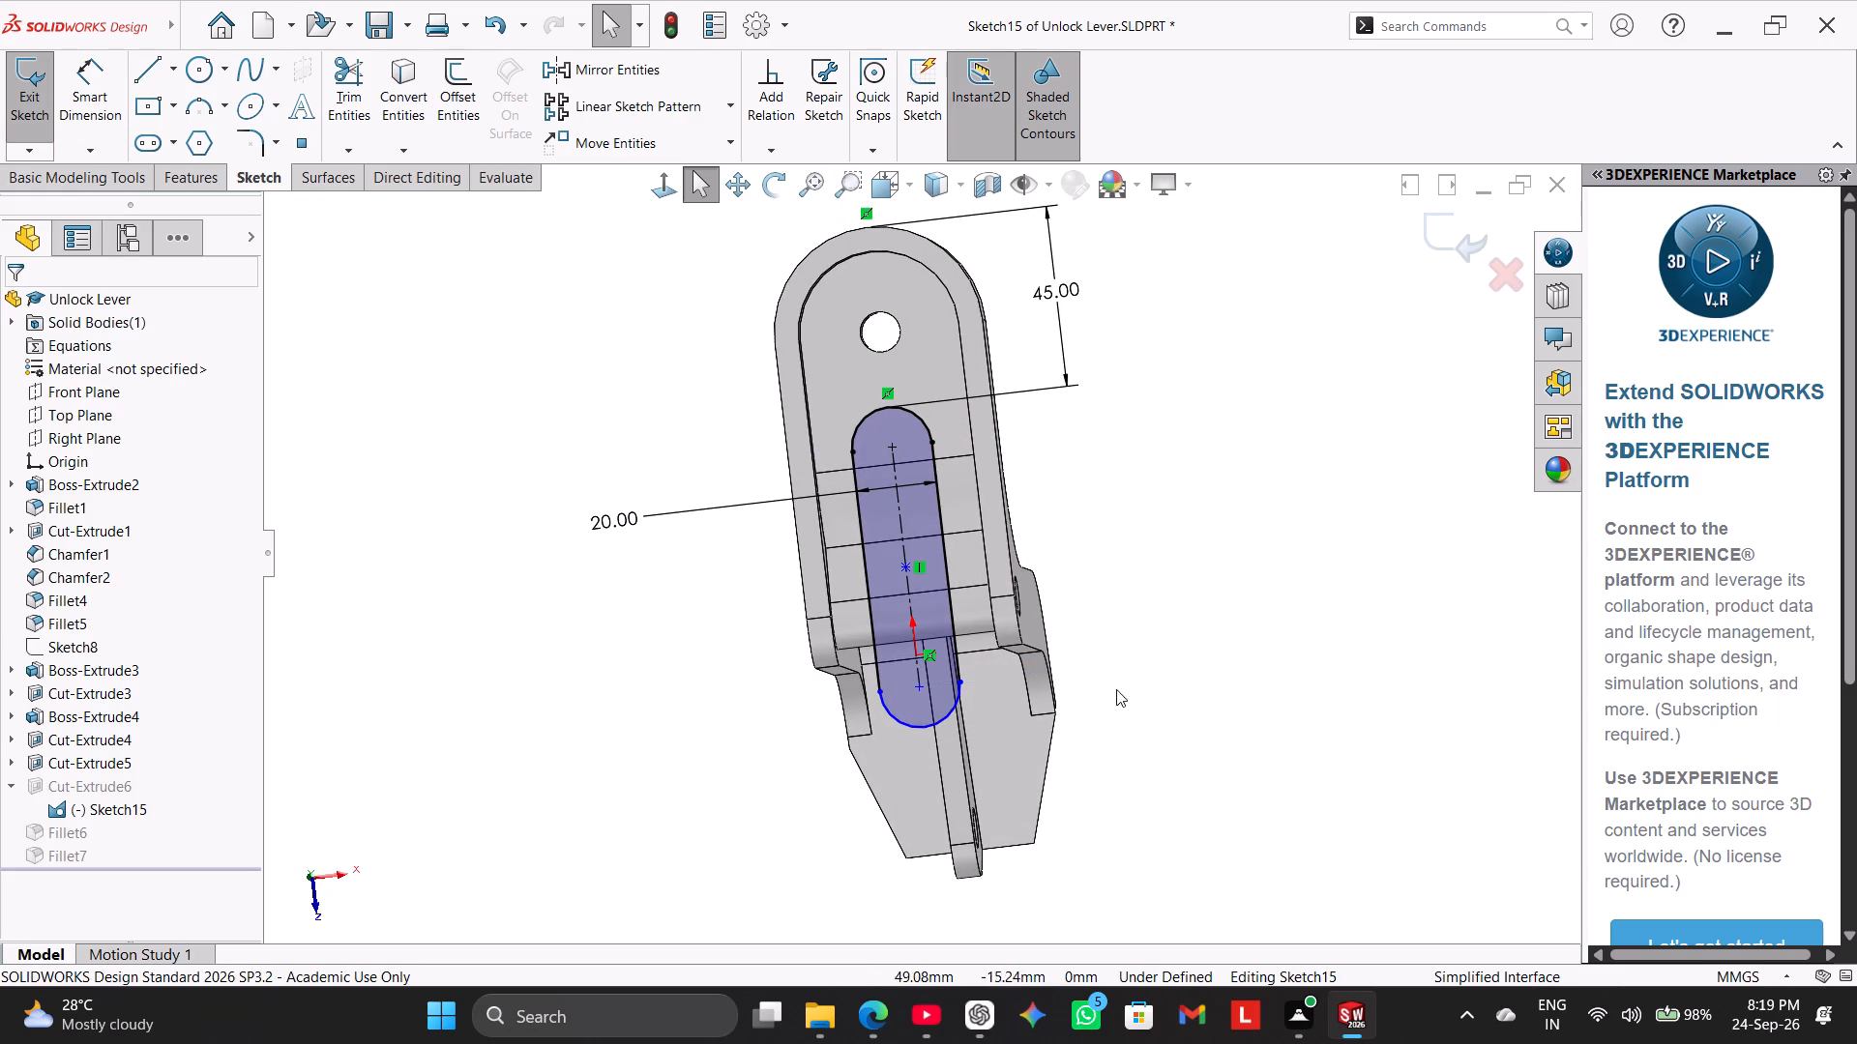
# Make the arc endpoint at the slot's lower end coincident with the short end edge of the adjacent side flange and check the slot.
pyautogui.moveTo(722, 590); pyautogui.dragTo(735, 535, button='middle')
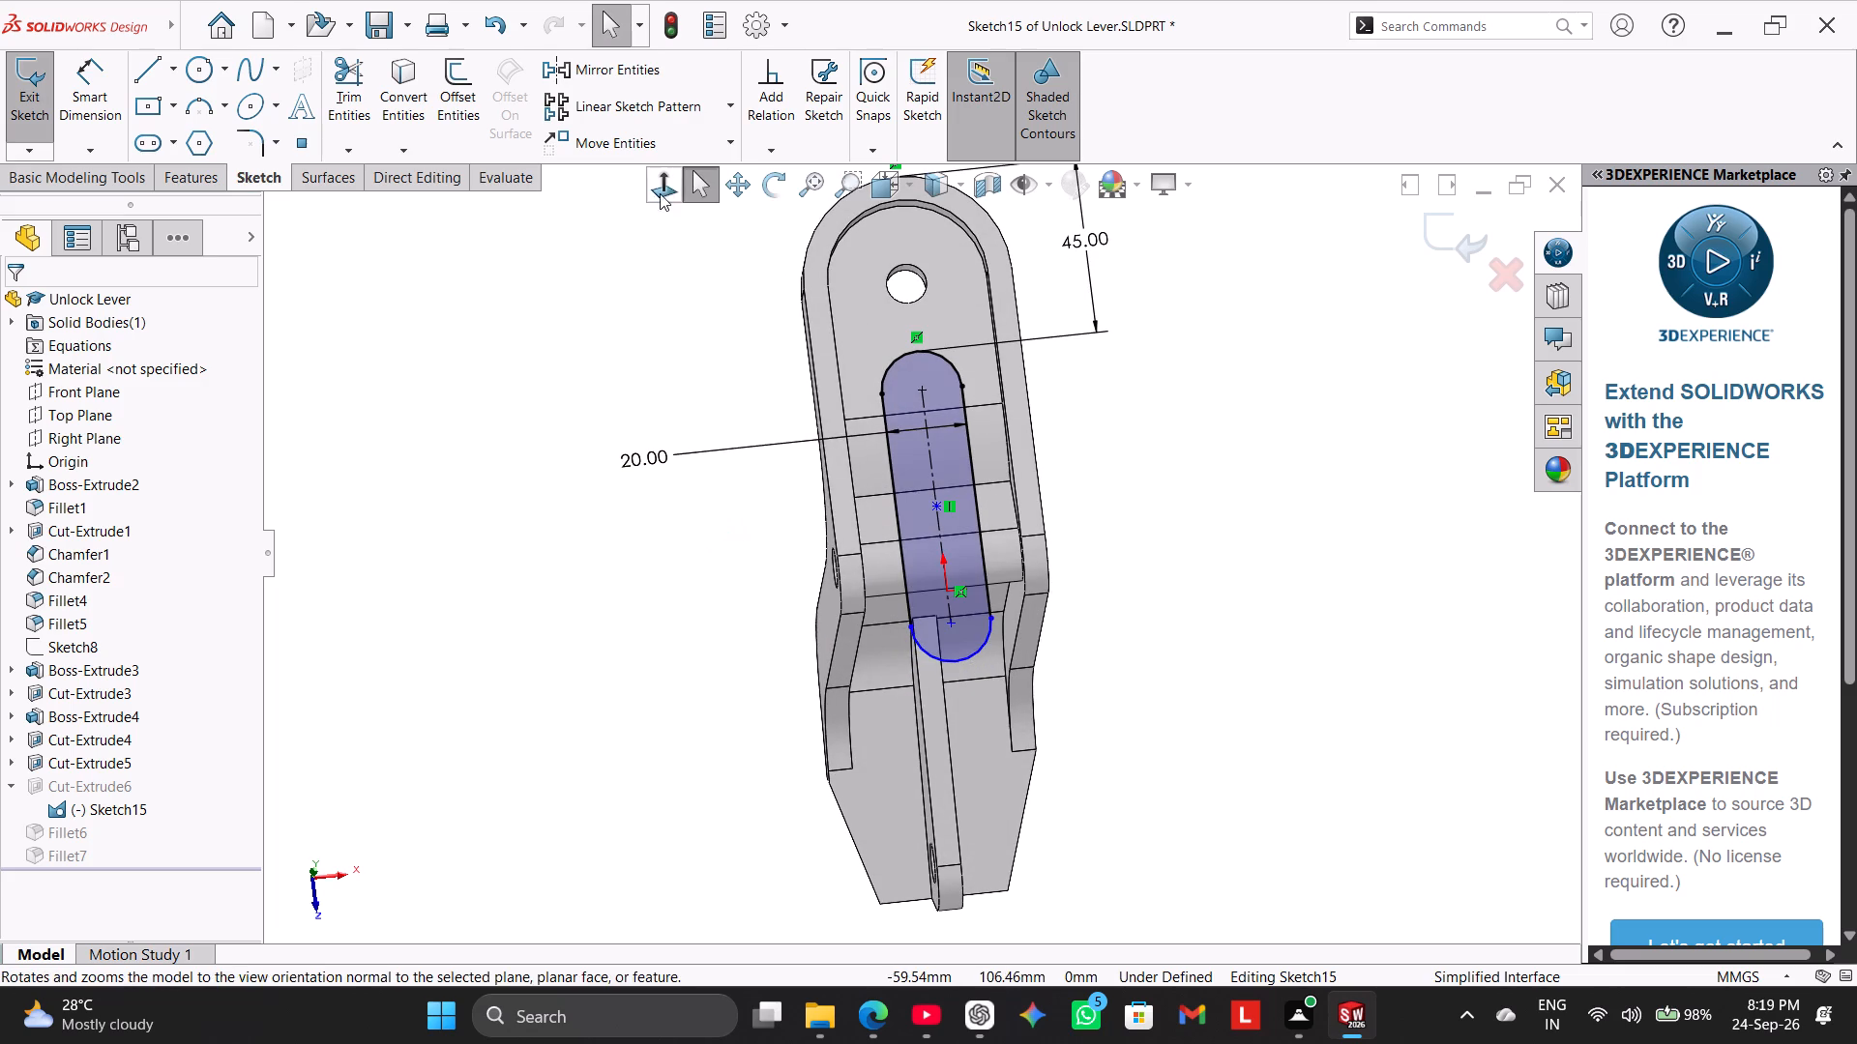
pyautogui.click(662, 188)
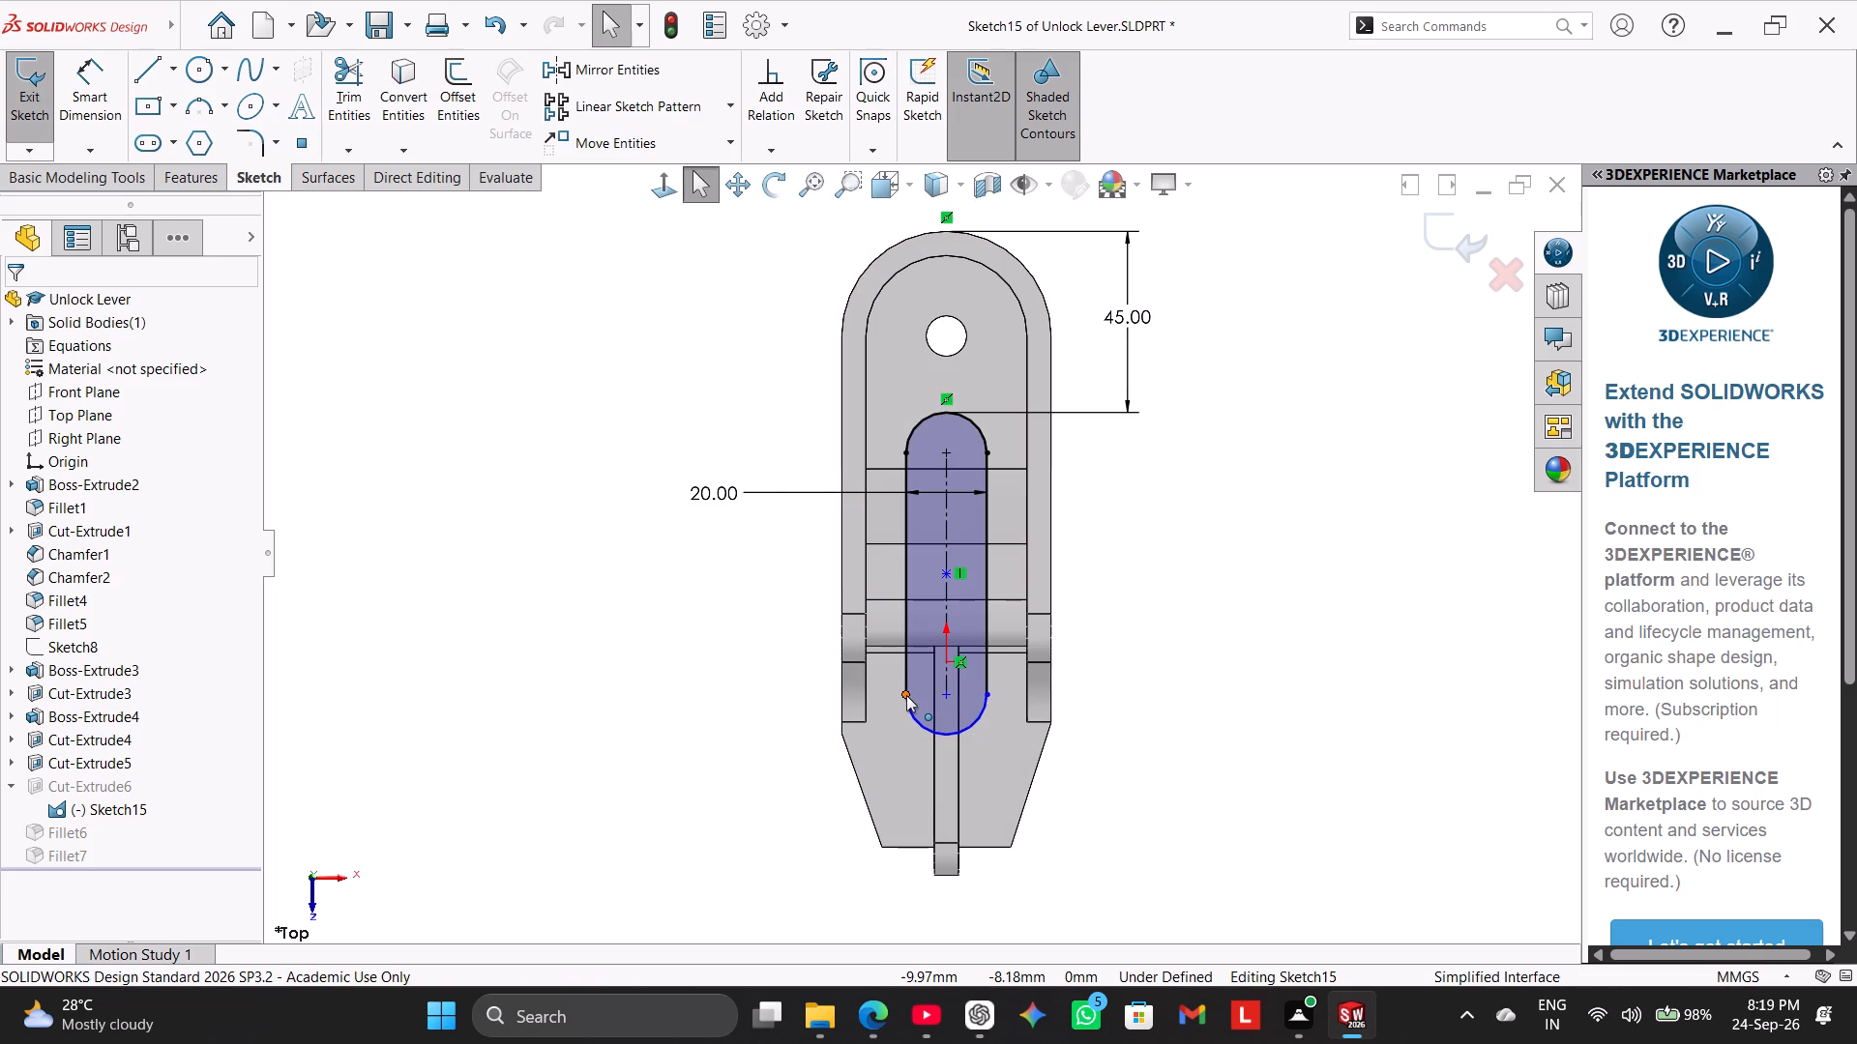
pyautogui.keyDown('ctrl'); pyautogui.click(906, 695); pyautogui.keyUp('ctrl')
pyautogui.keyDown('ctrl'); pyautogui.click(860, 723); pyautogui.keyUp('ctrl')
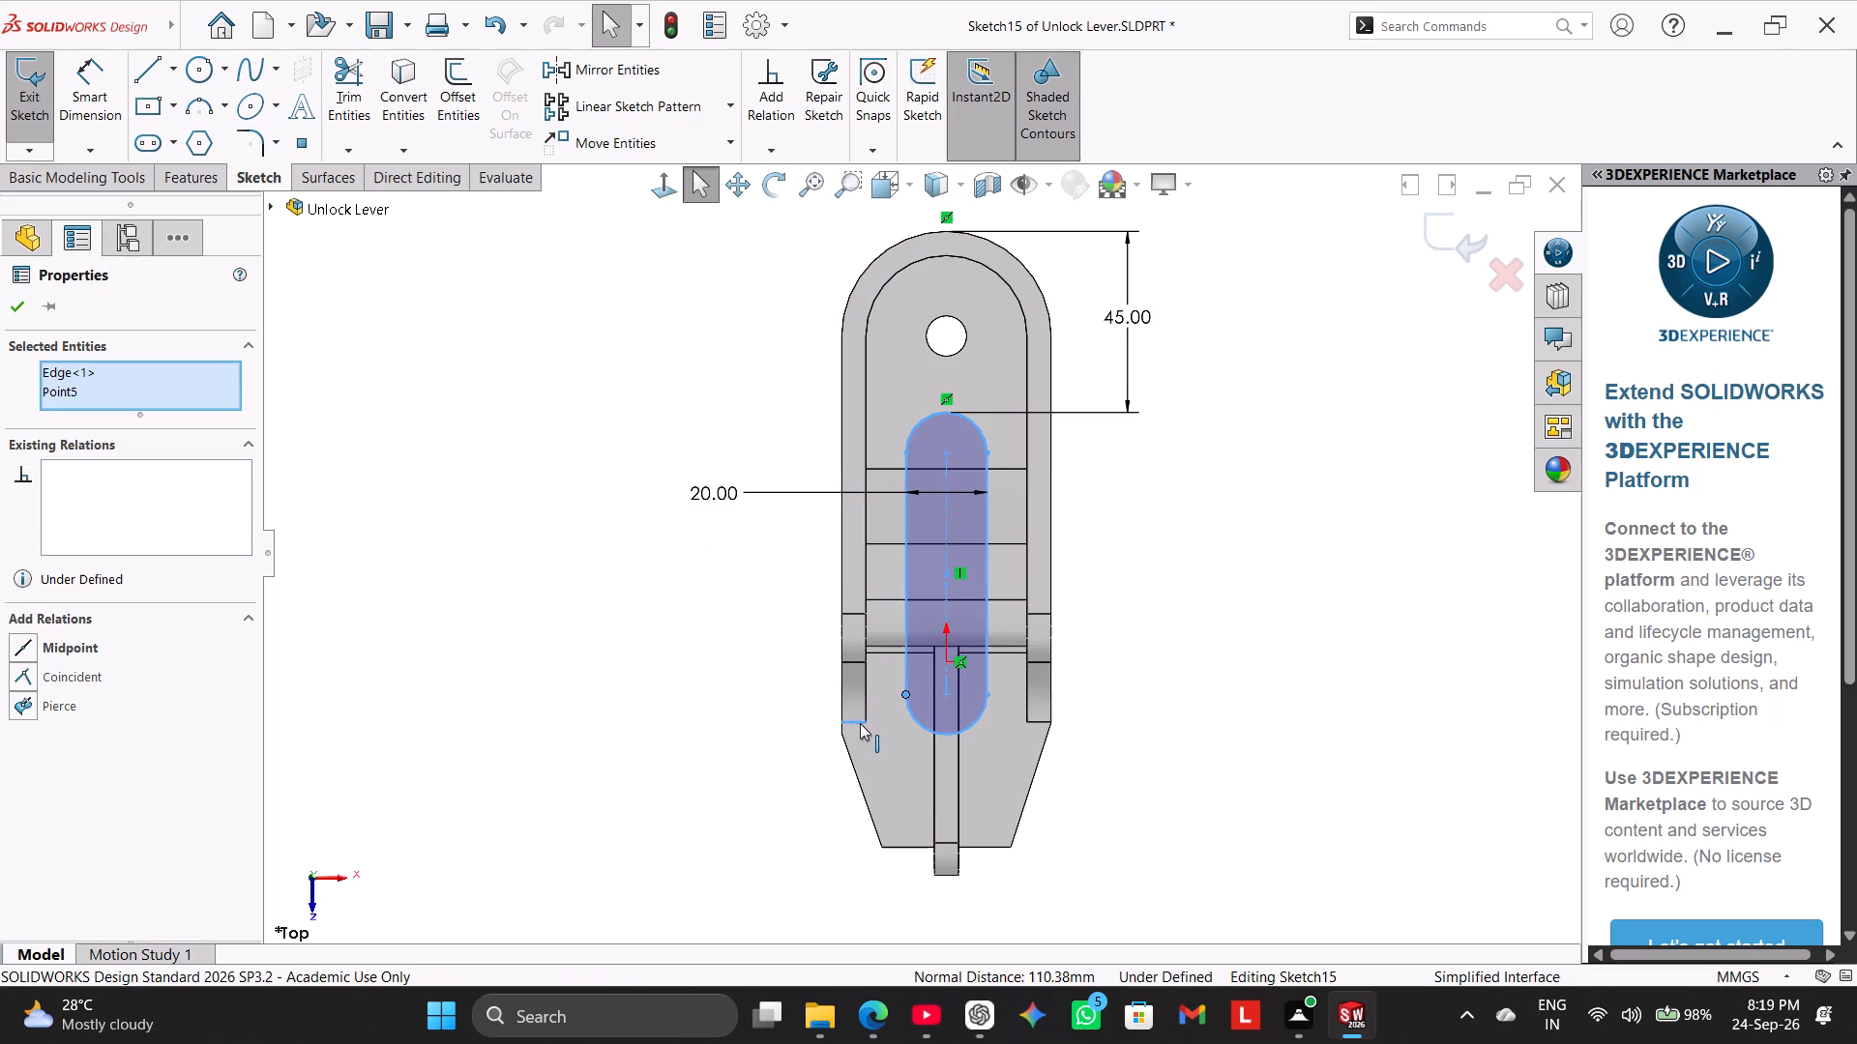
pyautogui.click(81, 672)
pyautogui.click(513, 689)
pyautogui.moveTo(525, 720); pyautogui.dragTo(454, 682, button='middle')
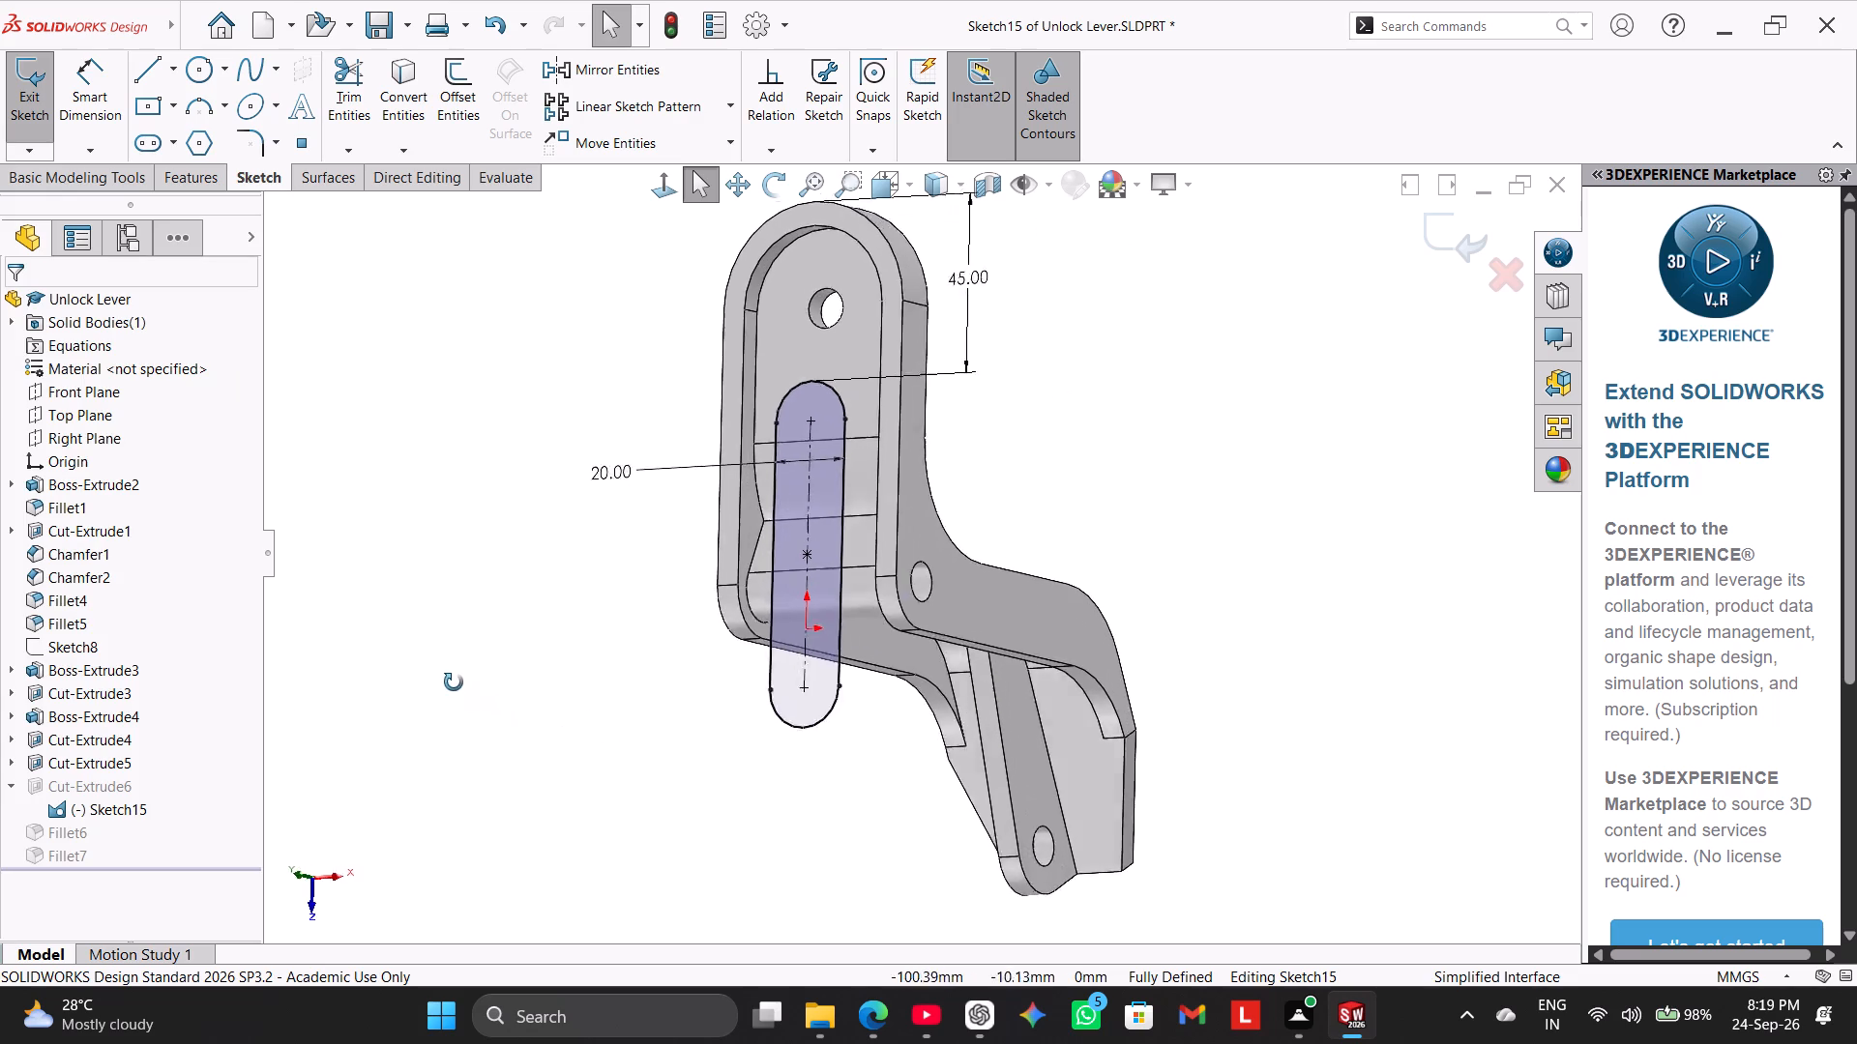
pyautogui.moveTo(454, 682); pyautogui.dragTo(428, 459, button='middle')
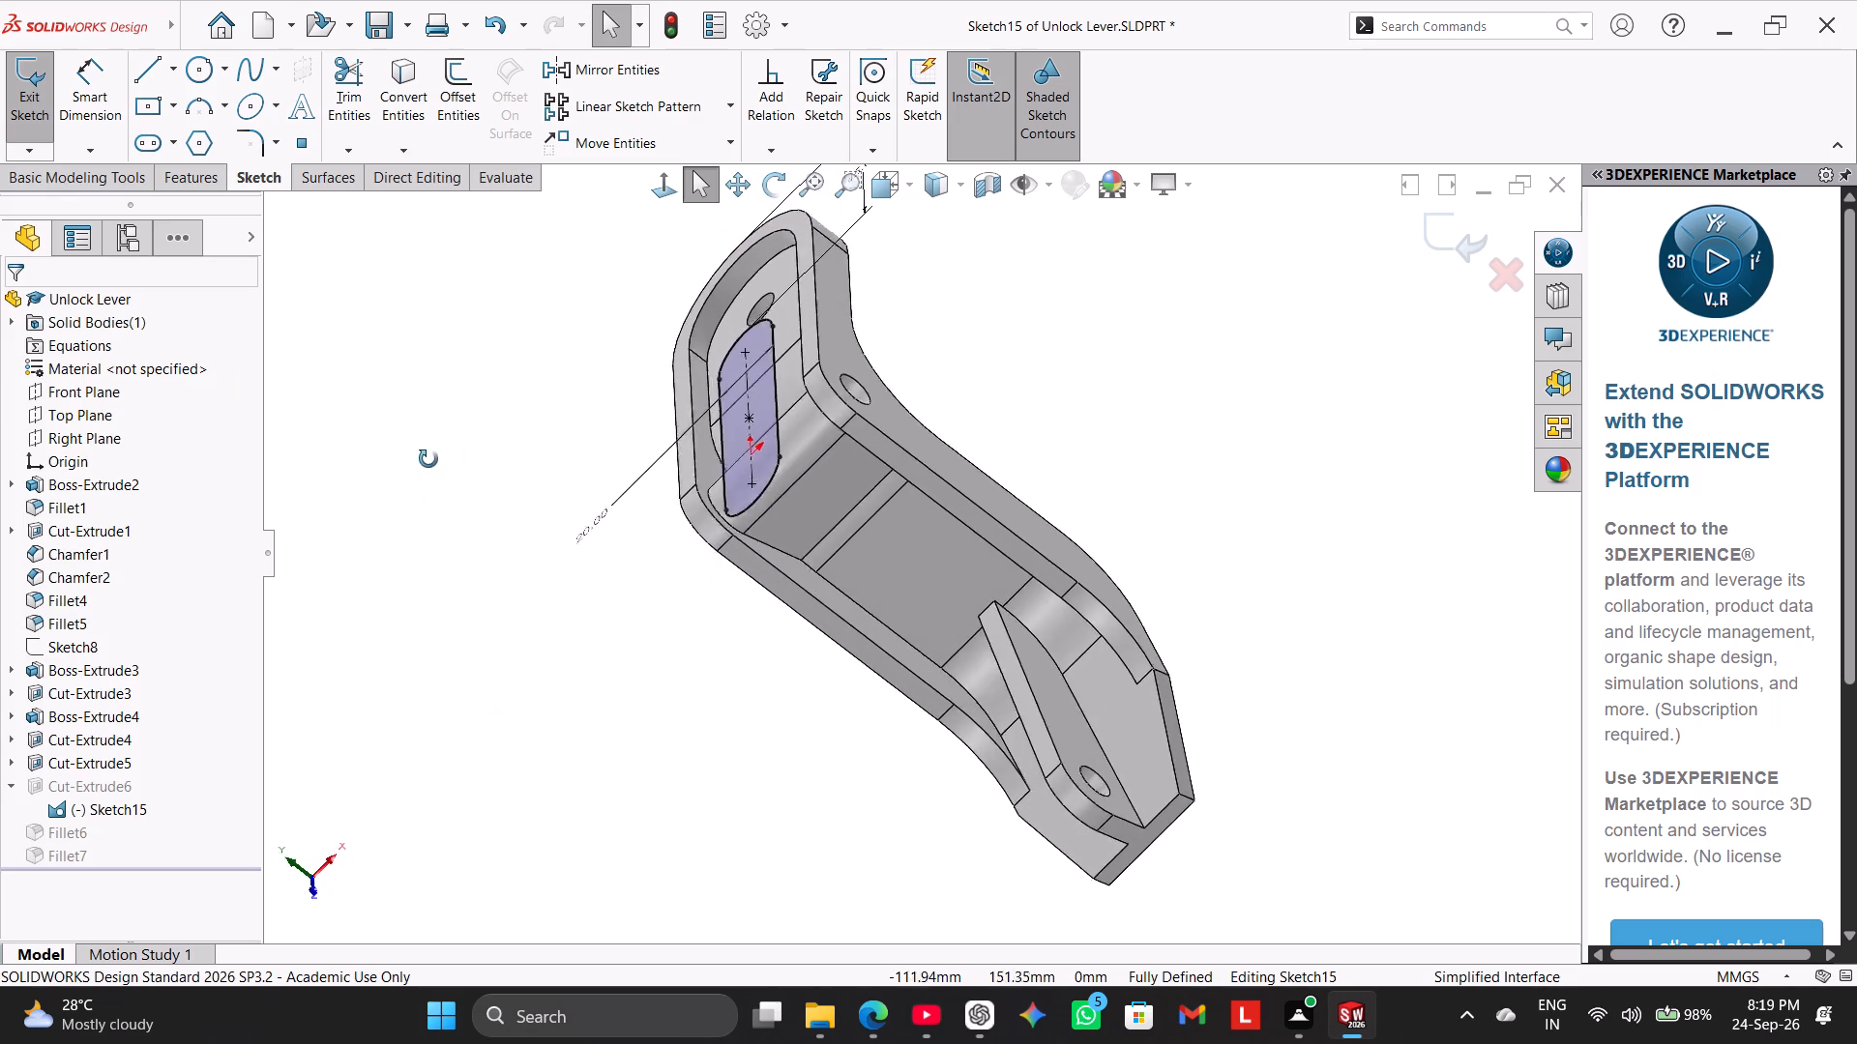
pyautogui.moveTo(428, 459); pyautogui.dragTo(417, 566, button='middle')
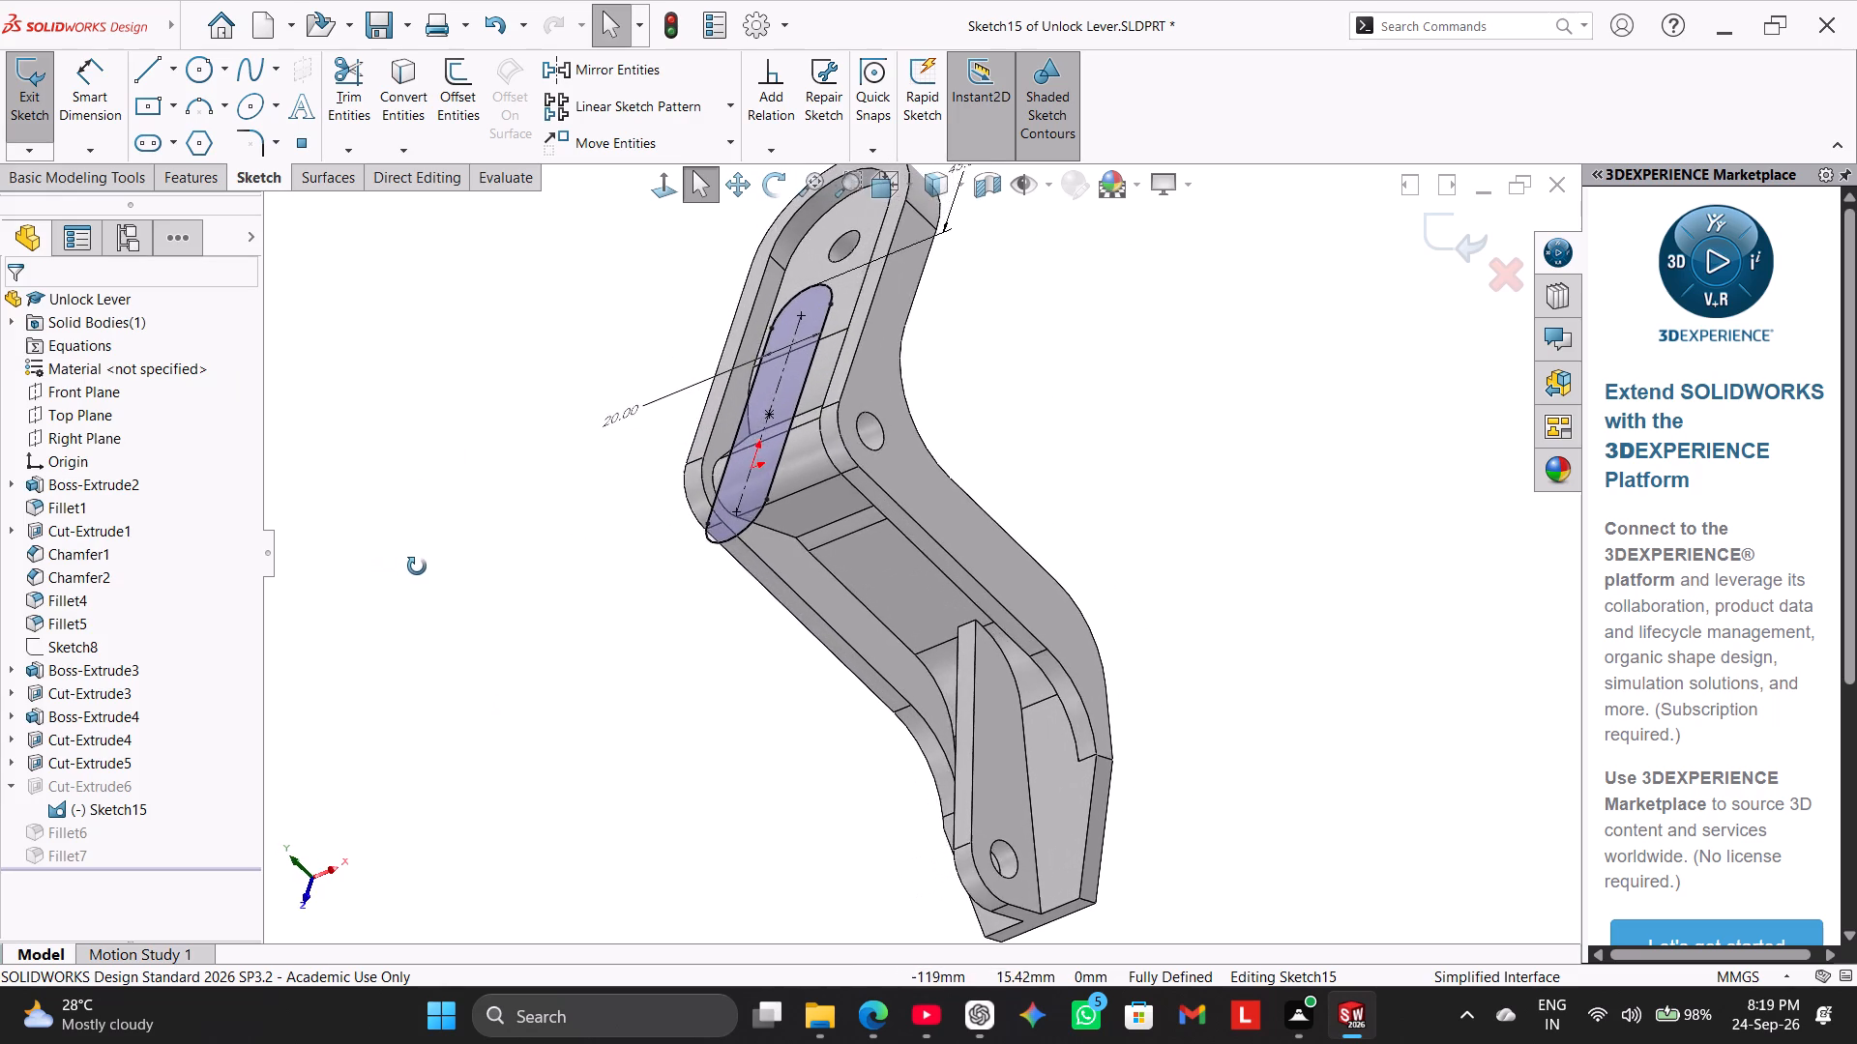
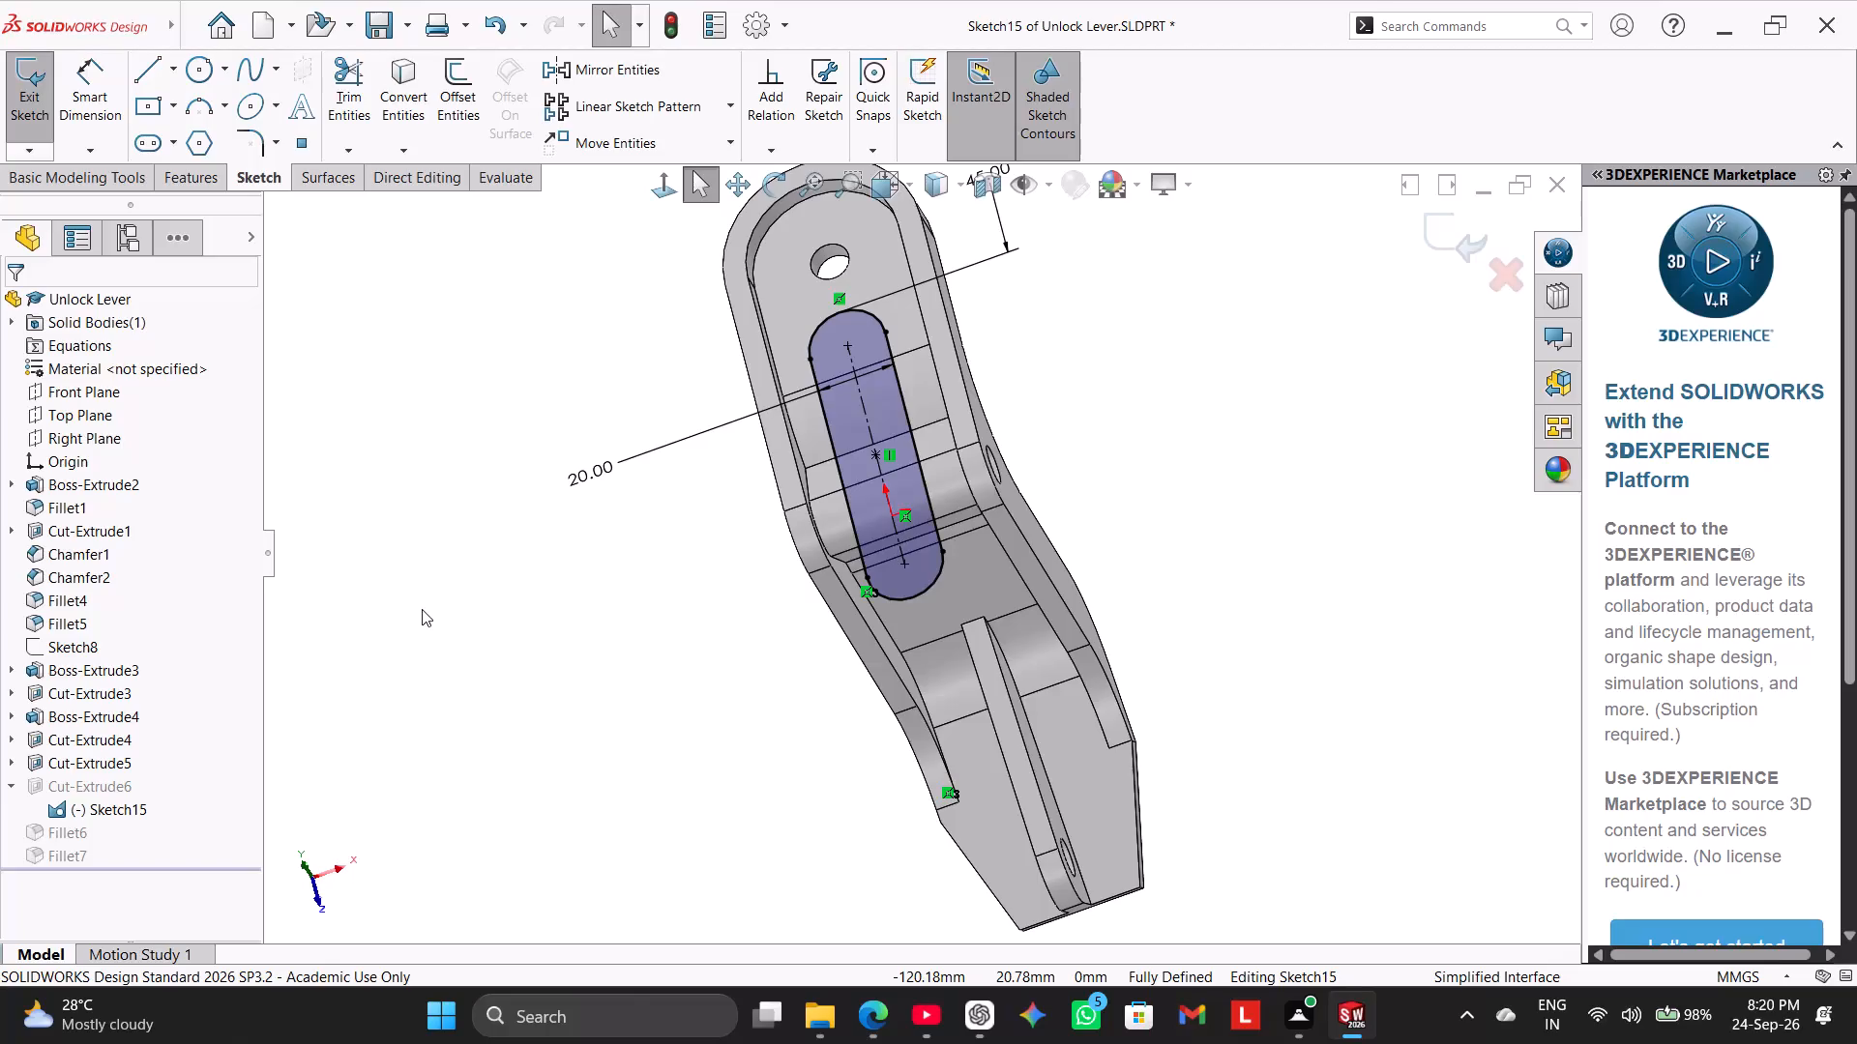
# Undo the coincident relation between the slot's lower arc endpoint and the side flange's end edge.
pyautogui.hotkey('ctrl', 'z')
pyautogui.click(700, 727)
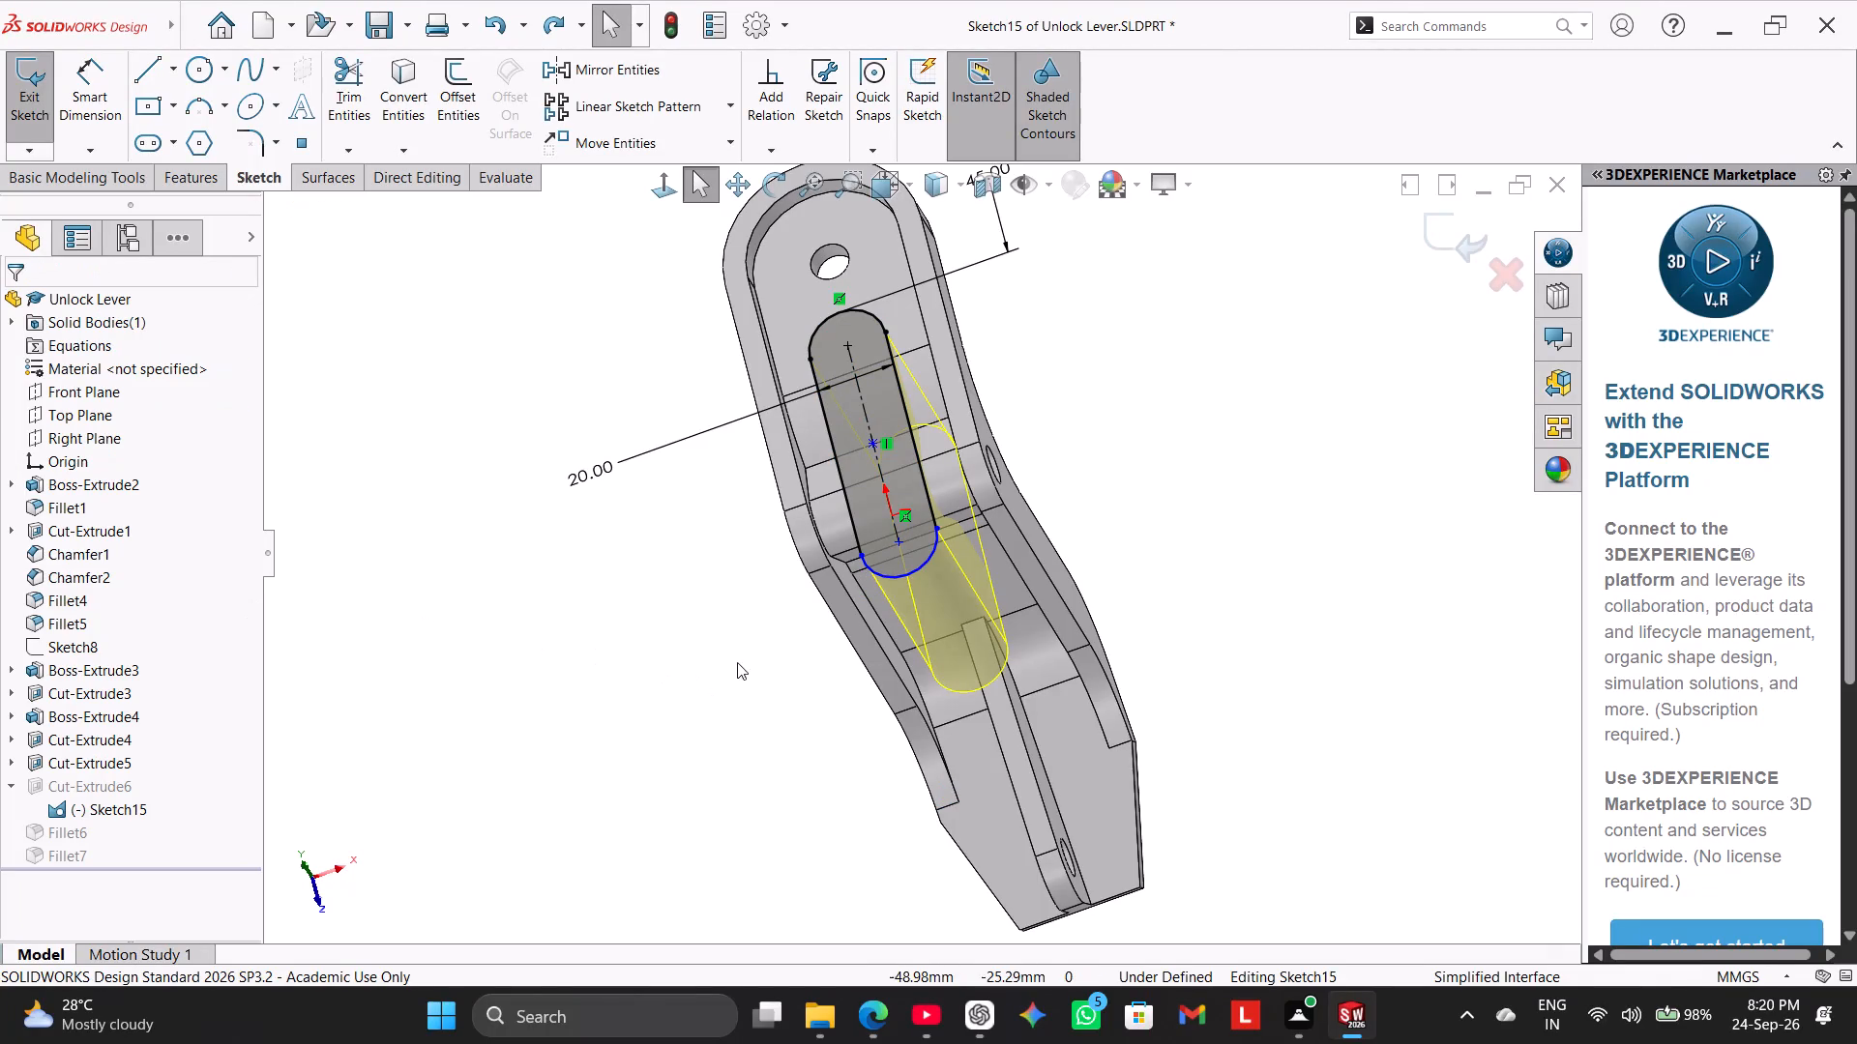
# Make the slot's lower-left arc endpoint coincident with the silhouette edge of the bend between the flanges, and exit the sketch.
pyautogui.moveTo(568, 659); pyautogui.dragTo(615, 691, button='middle')
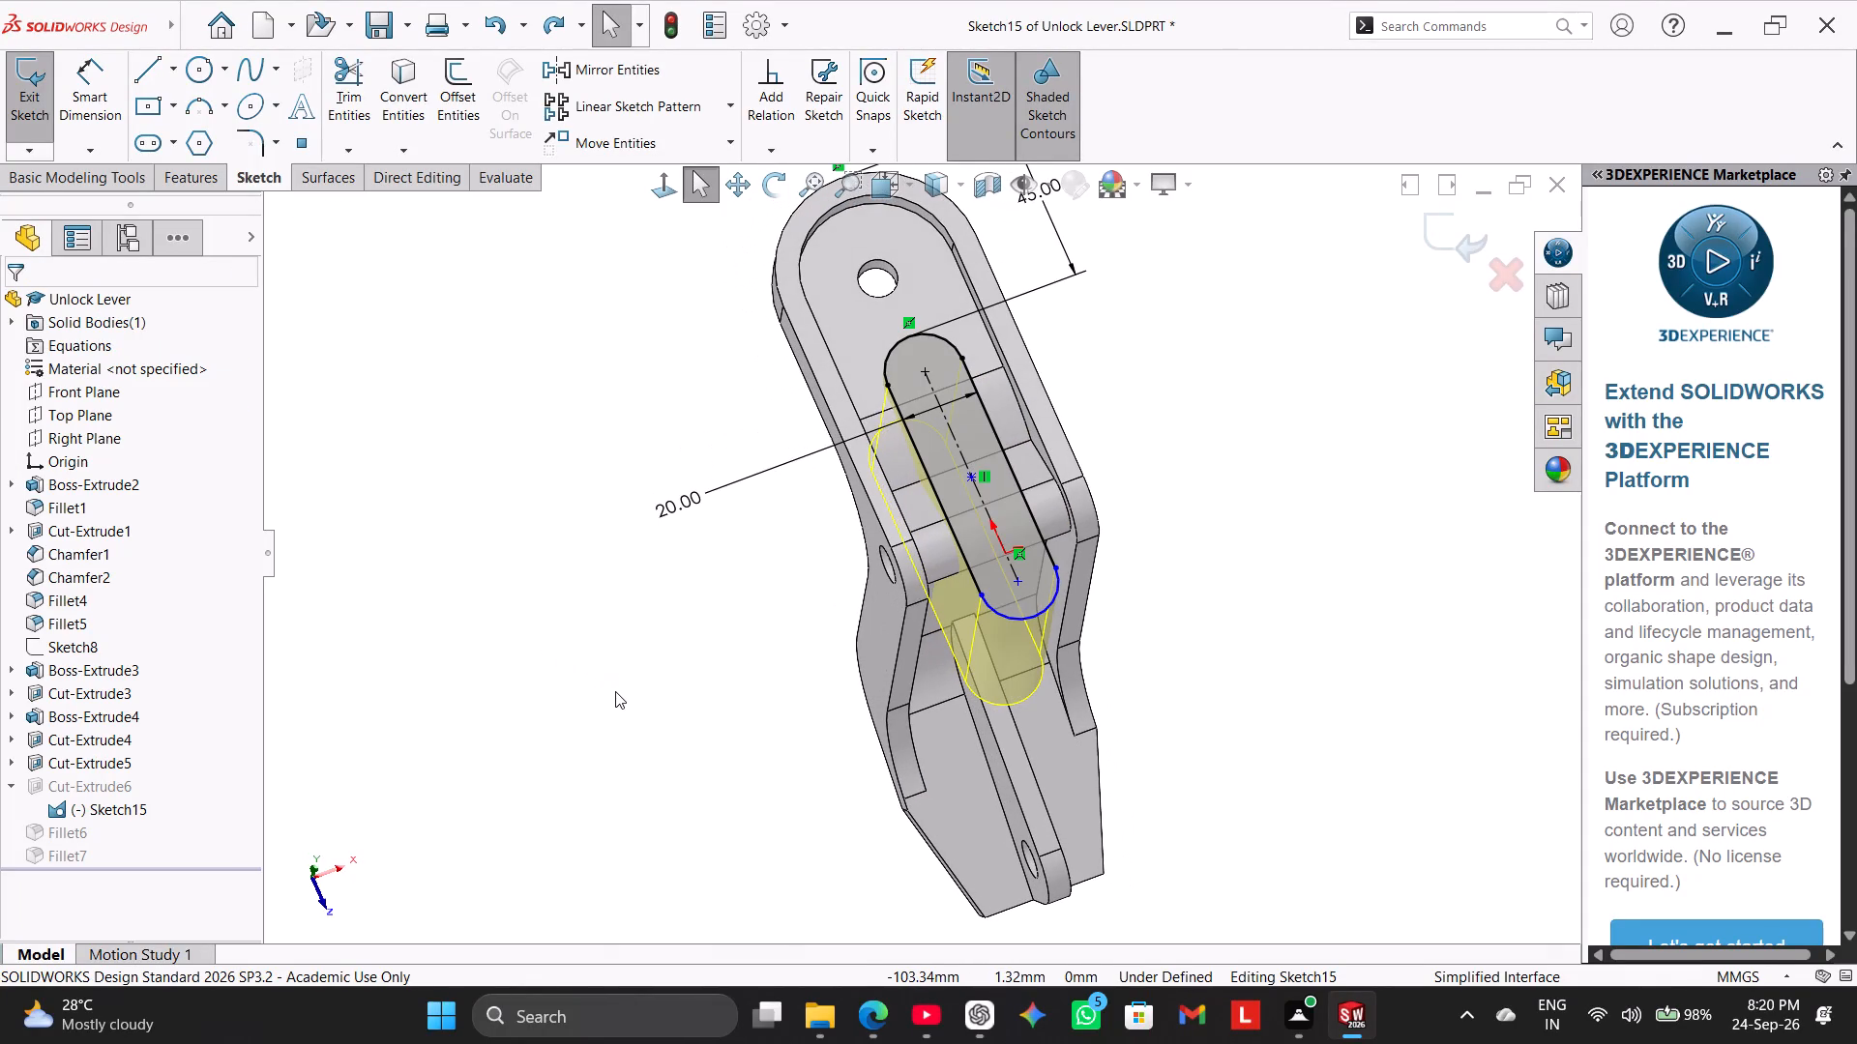
pyautogui.scroll(-2, 1061, 643)
pyautogui.click(711, 642)
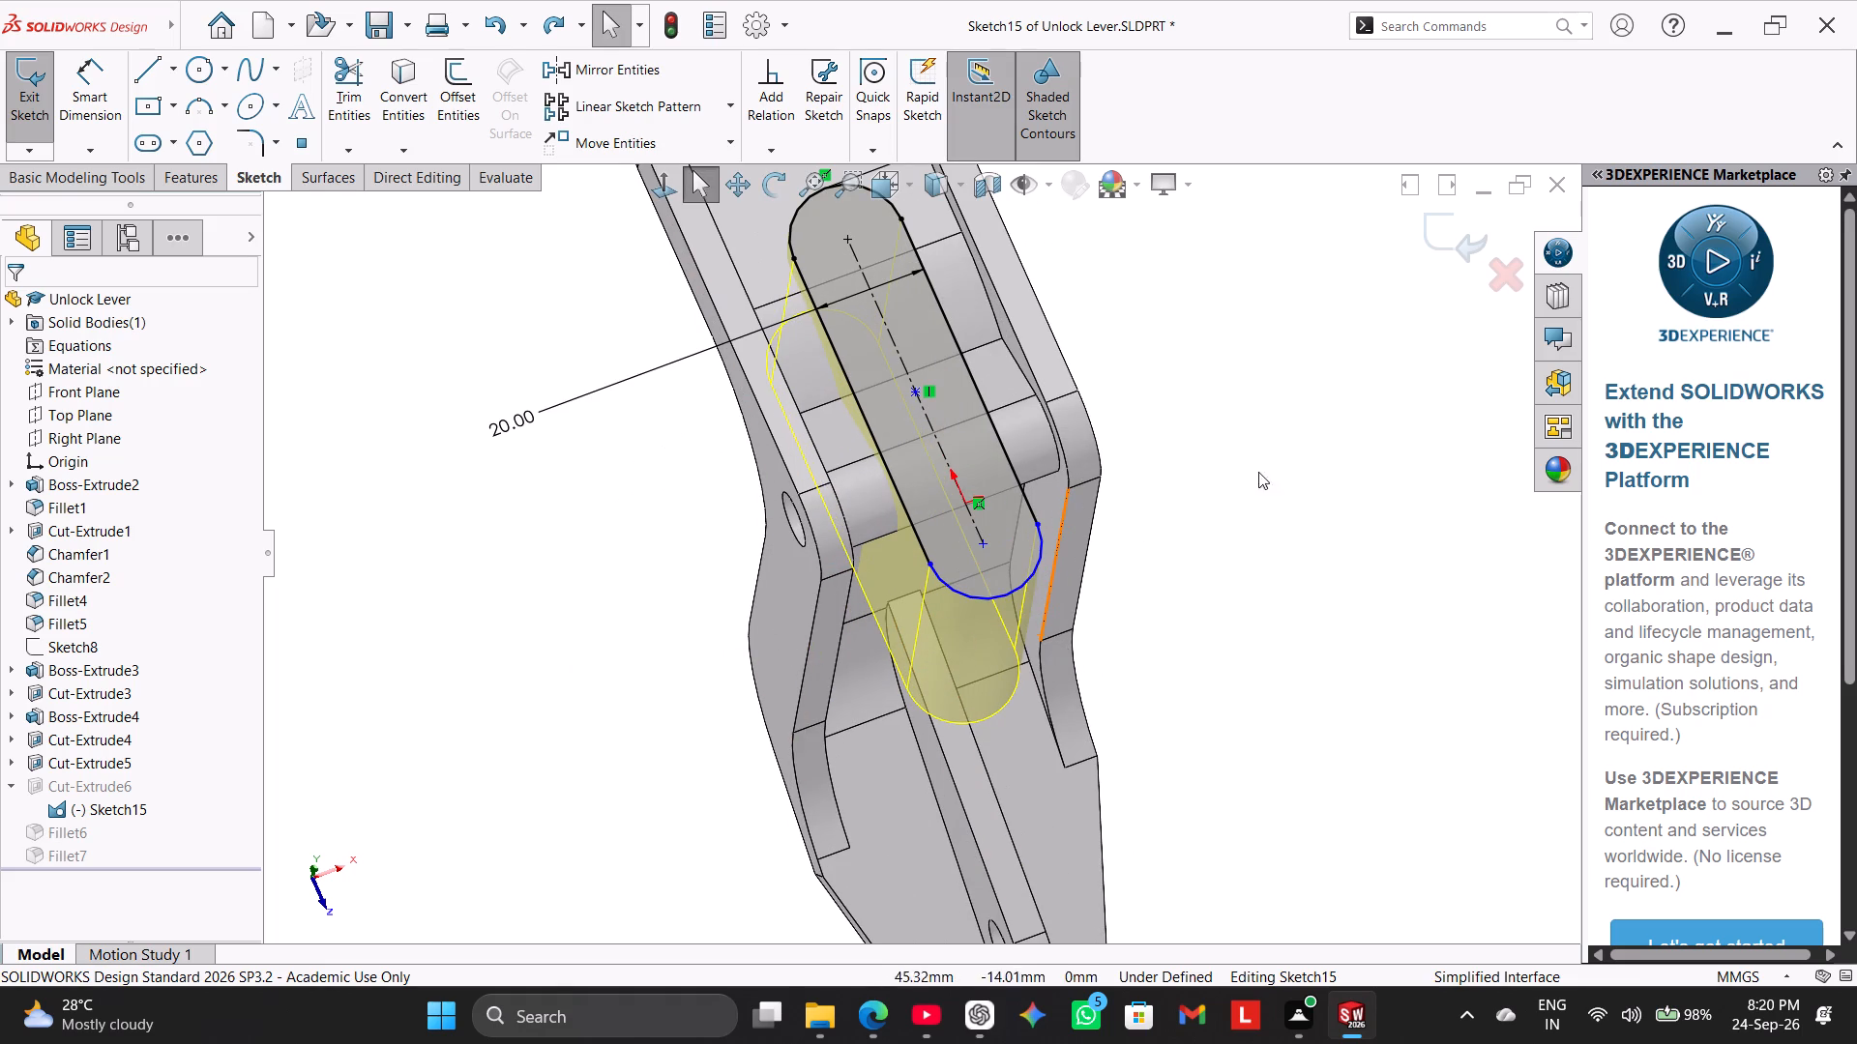
pyautogui.moveTo(1273, 374); pyautogui.dragTo(1252, 420, button='middle')
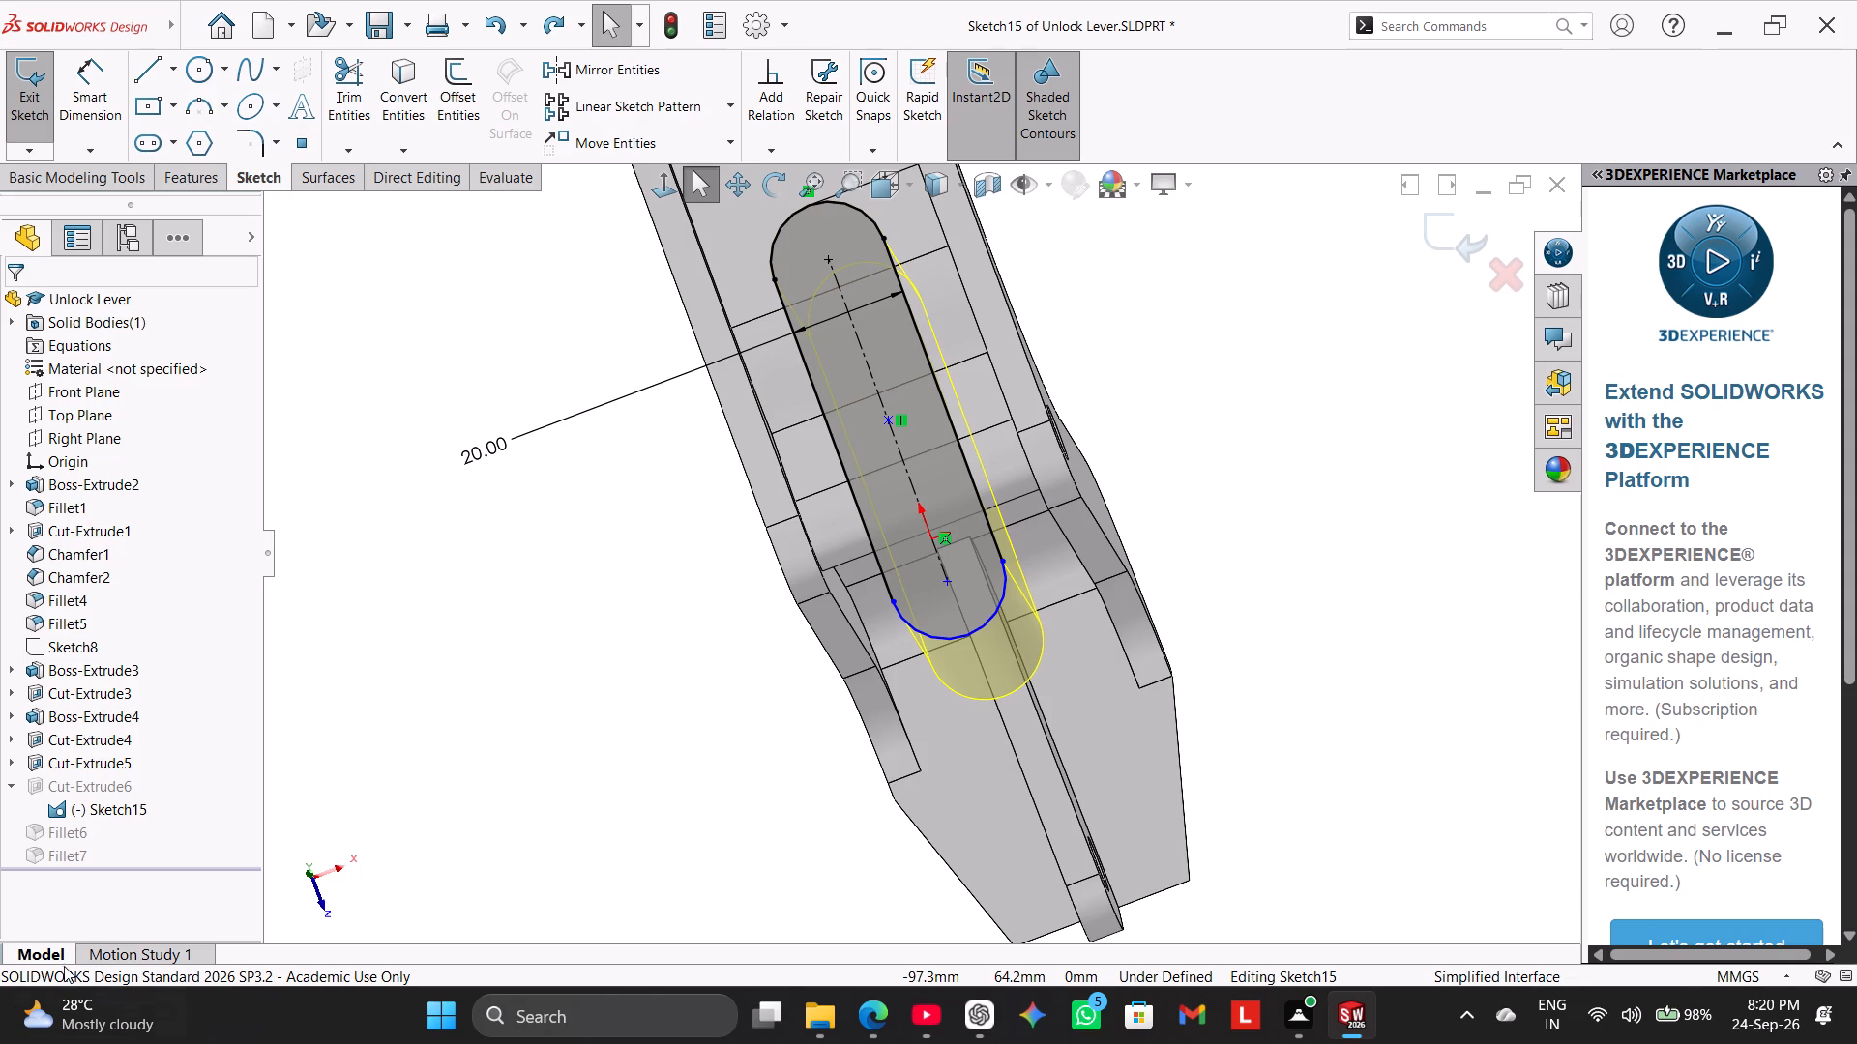
pyautogui.moveTo(715, 710); pyautogui.dragTo(744, 720, button='middle')
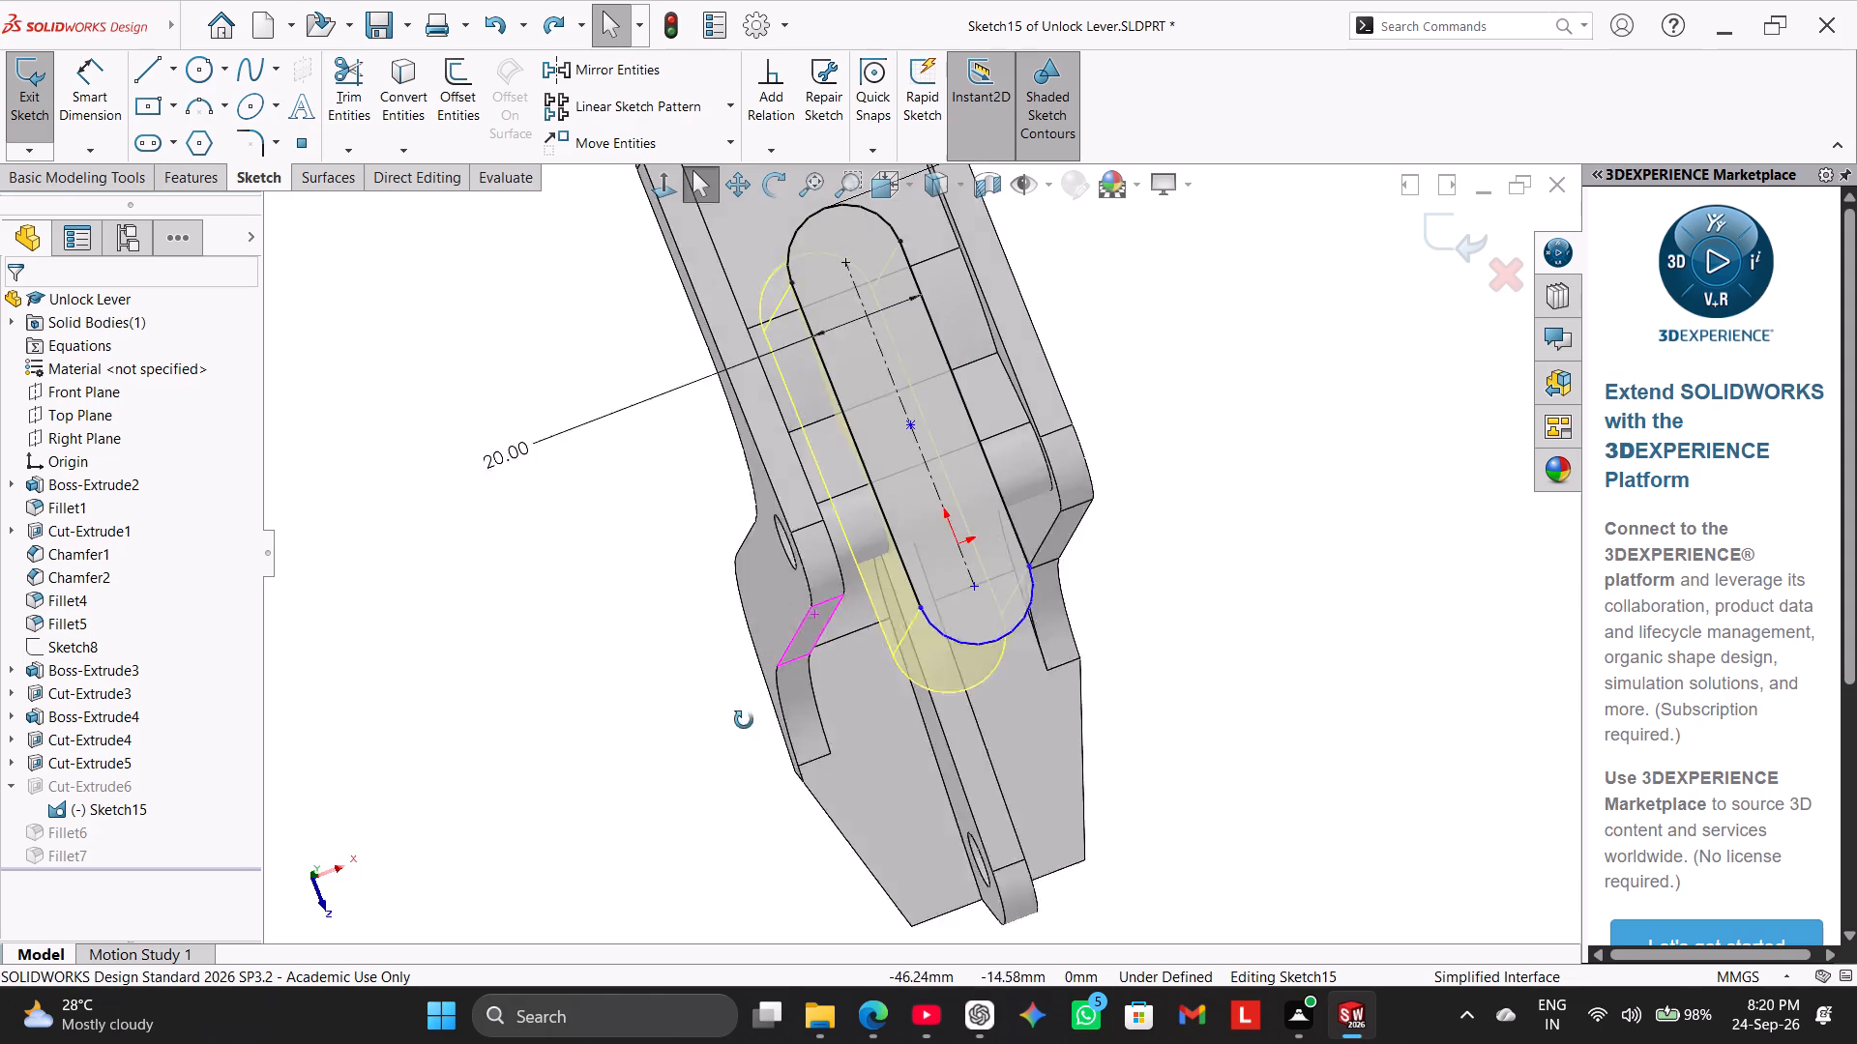
pyautogui.moveTo(744, 720); pyautogui.dragTo(727, 716, button='middle')
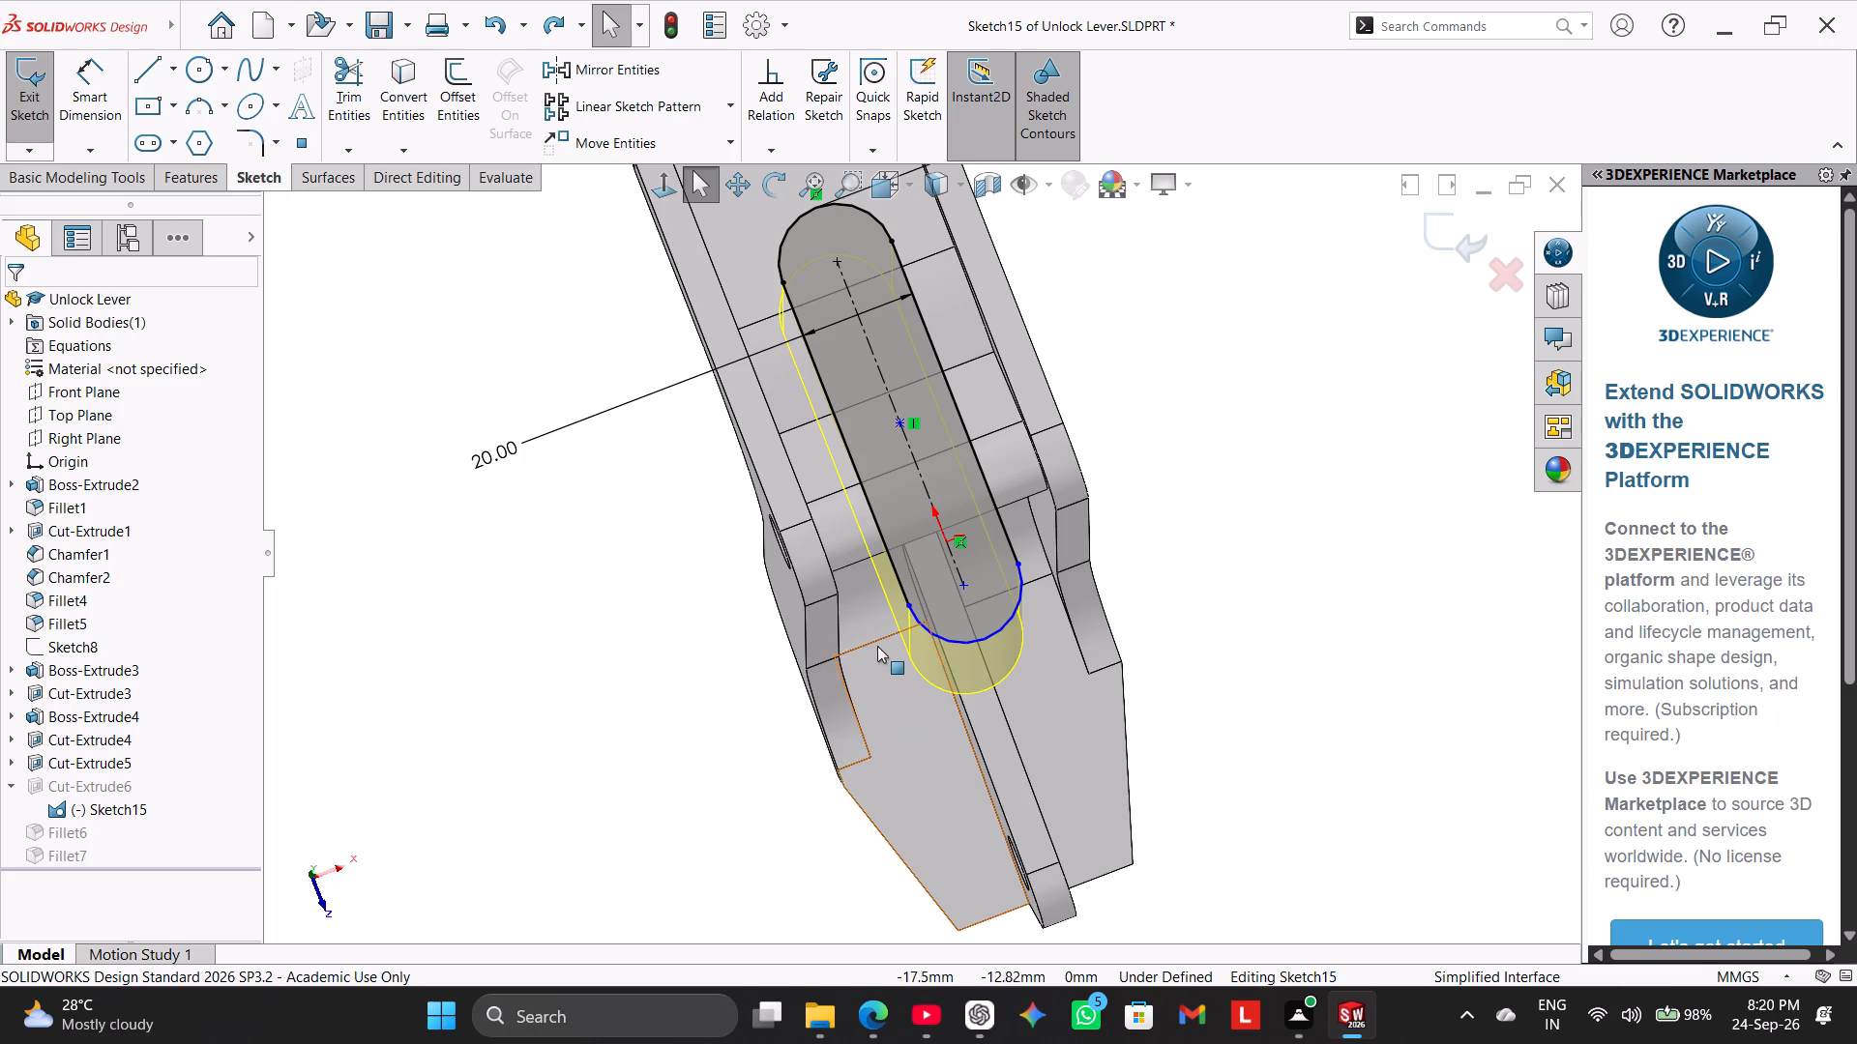
pyautogui.keyDown('ctrl'); pyautogui.click(904, 610); pyautogui.keyUp('ctrl')
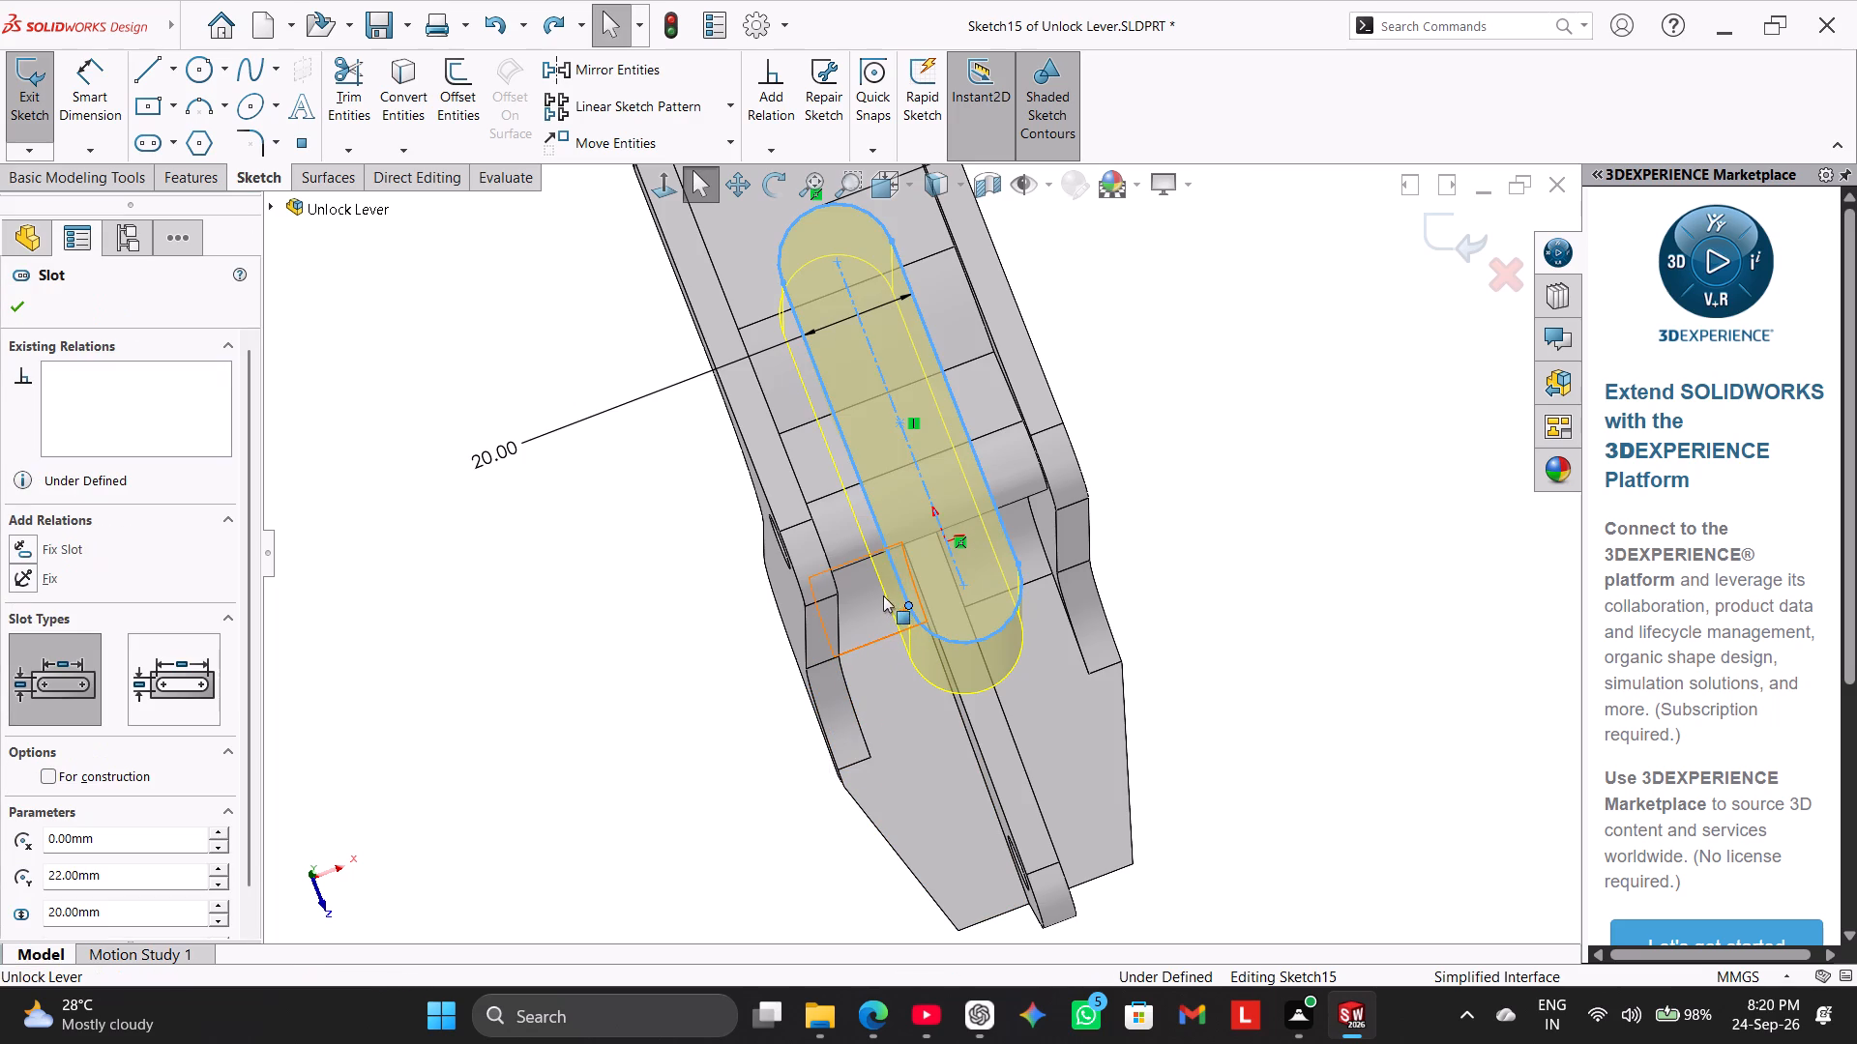
pyautogui.keyDown('ctrl'); pyautogui.click(859, 560); pyautogui.keyUp('ctrl')
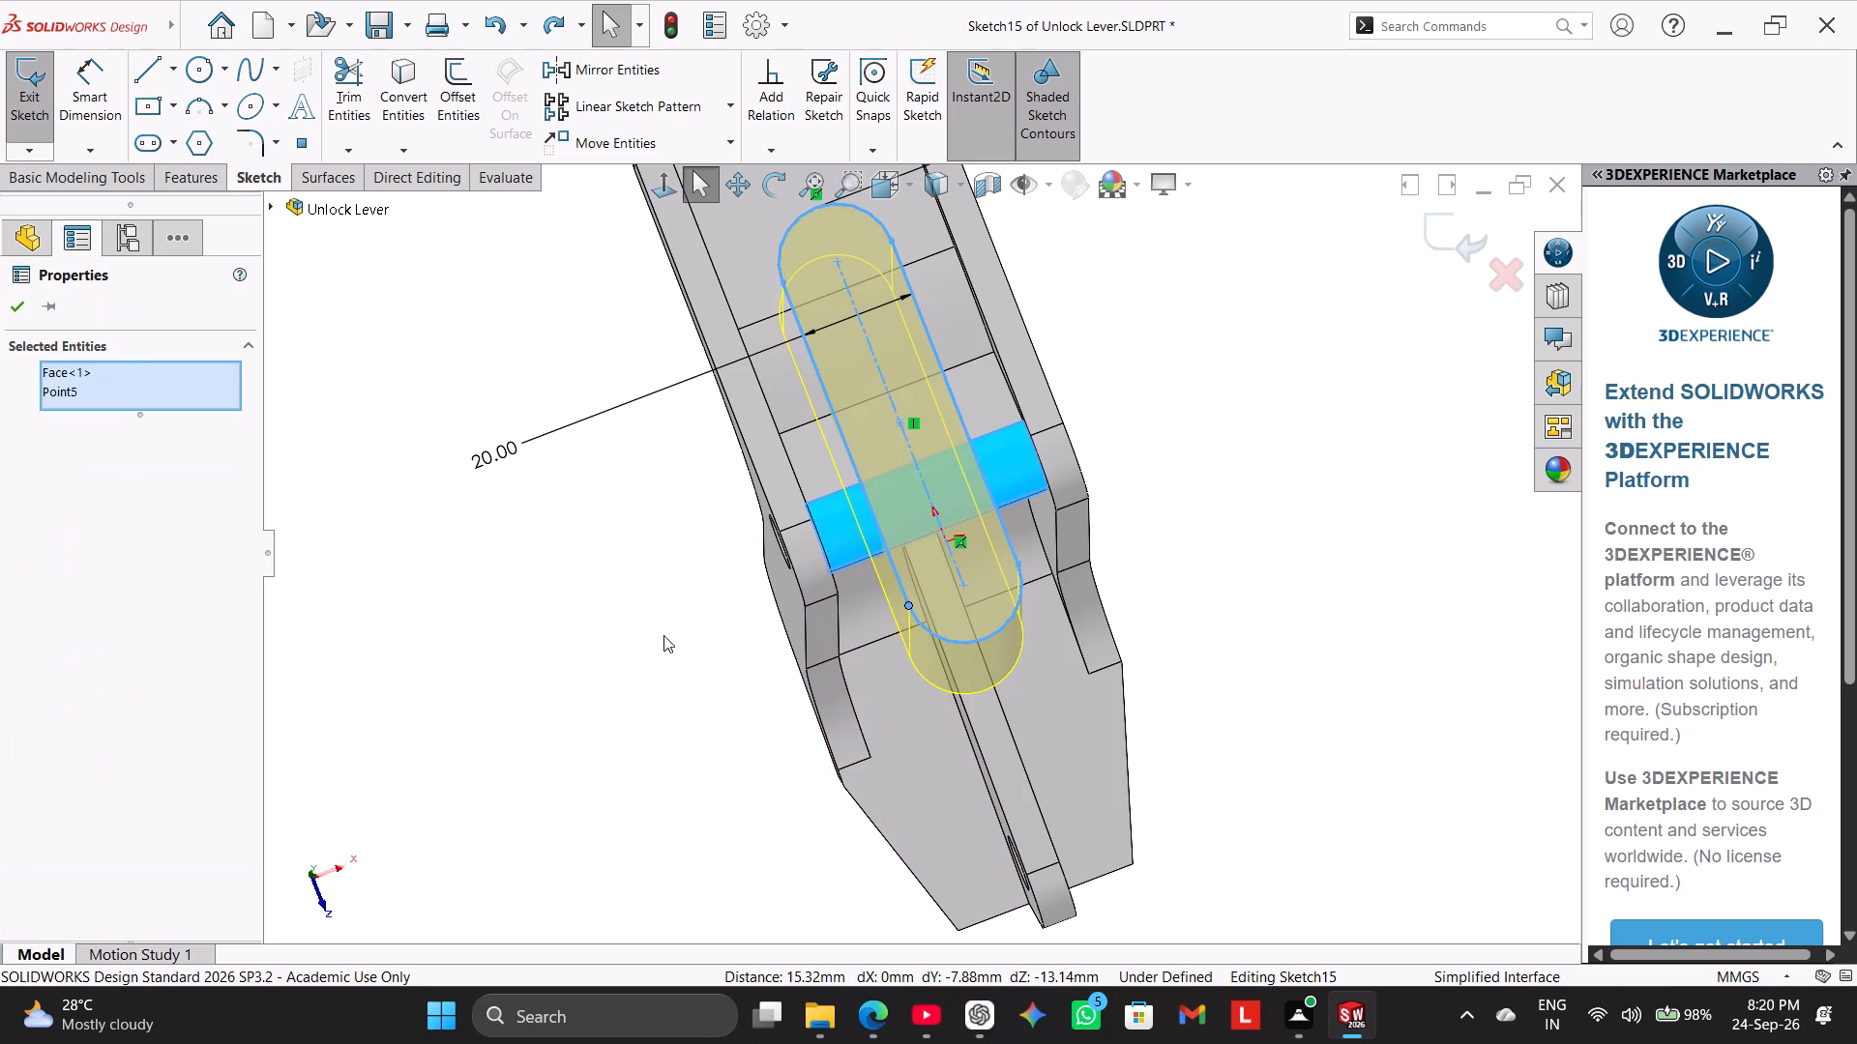
pyautogui.click(541, 649)
pyautogui.scroll(-3, 914, 631)
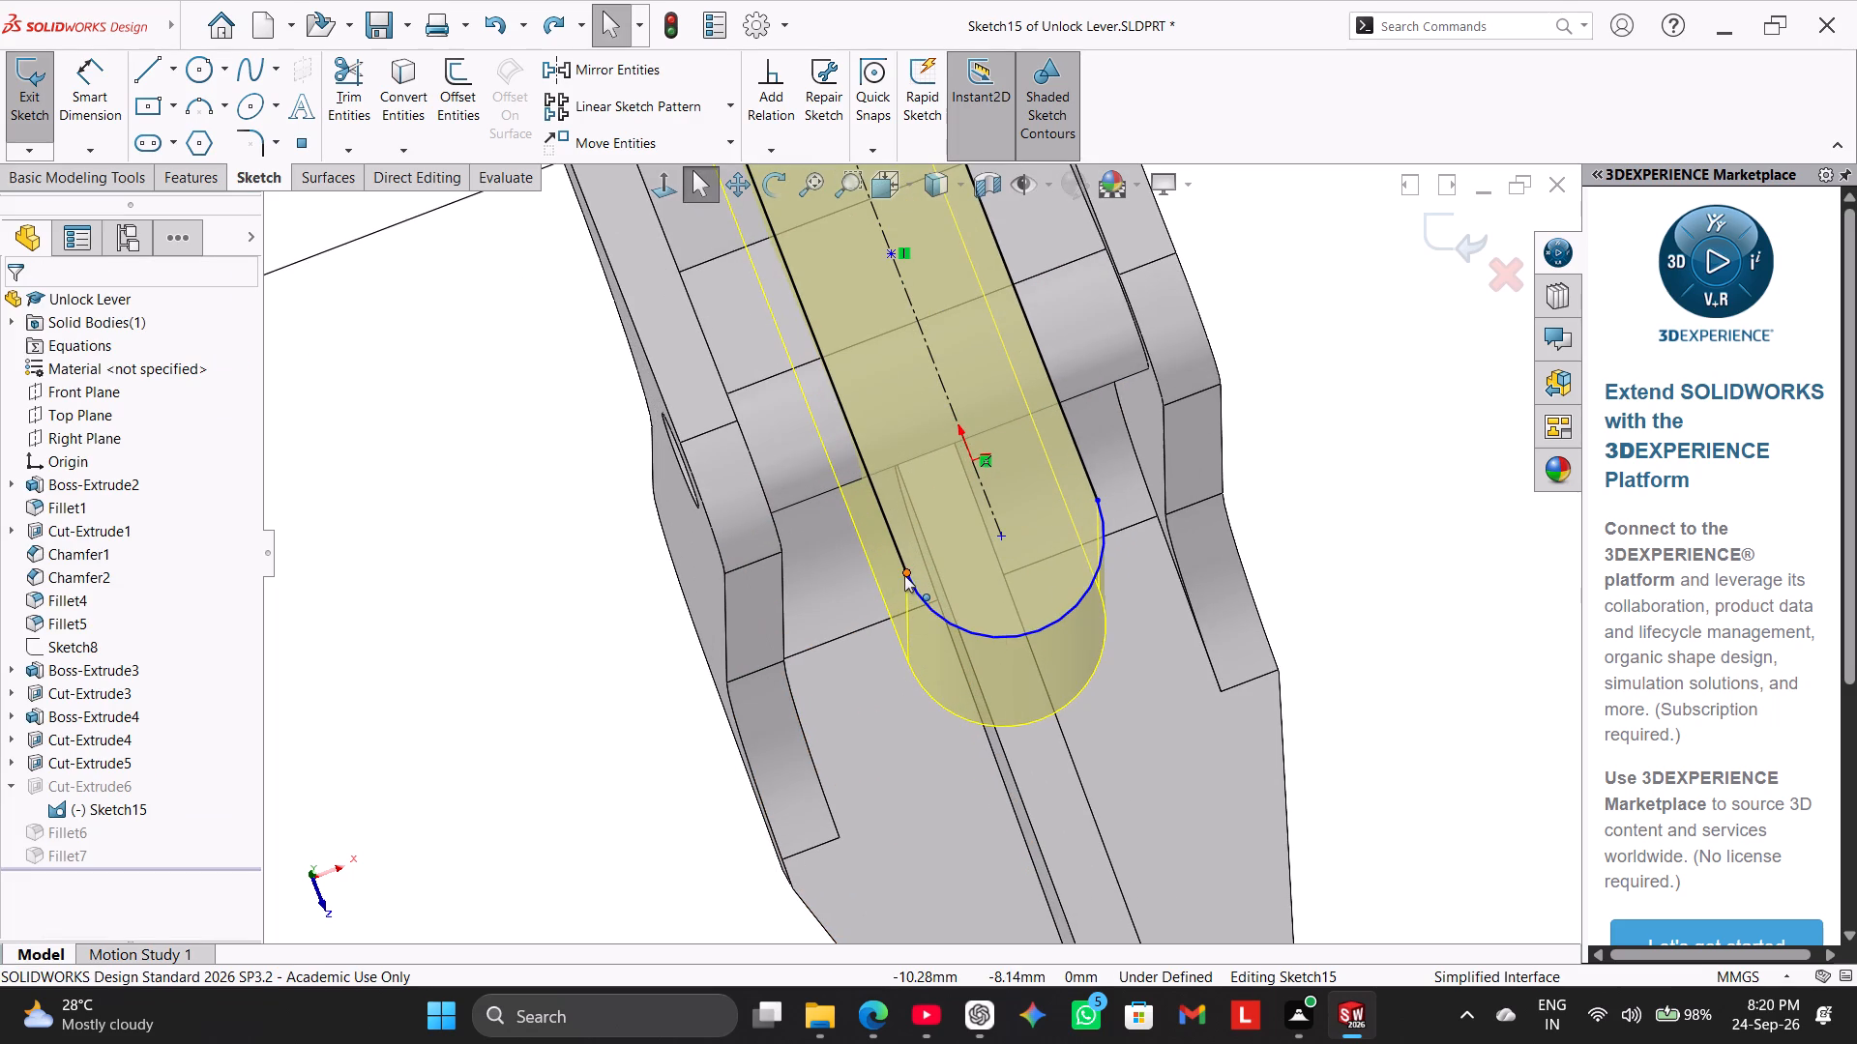
pyautogui.keyDown('ctrl'); pyautogui.click(904, 575); pyautogui.keyUp('ctrl')
pyautogui.keyDown('ctrl'); pyautogui.click(818, 496); pyautogui.keyUp('ctrl')
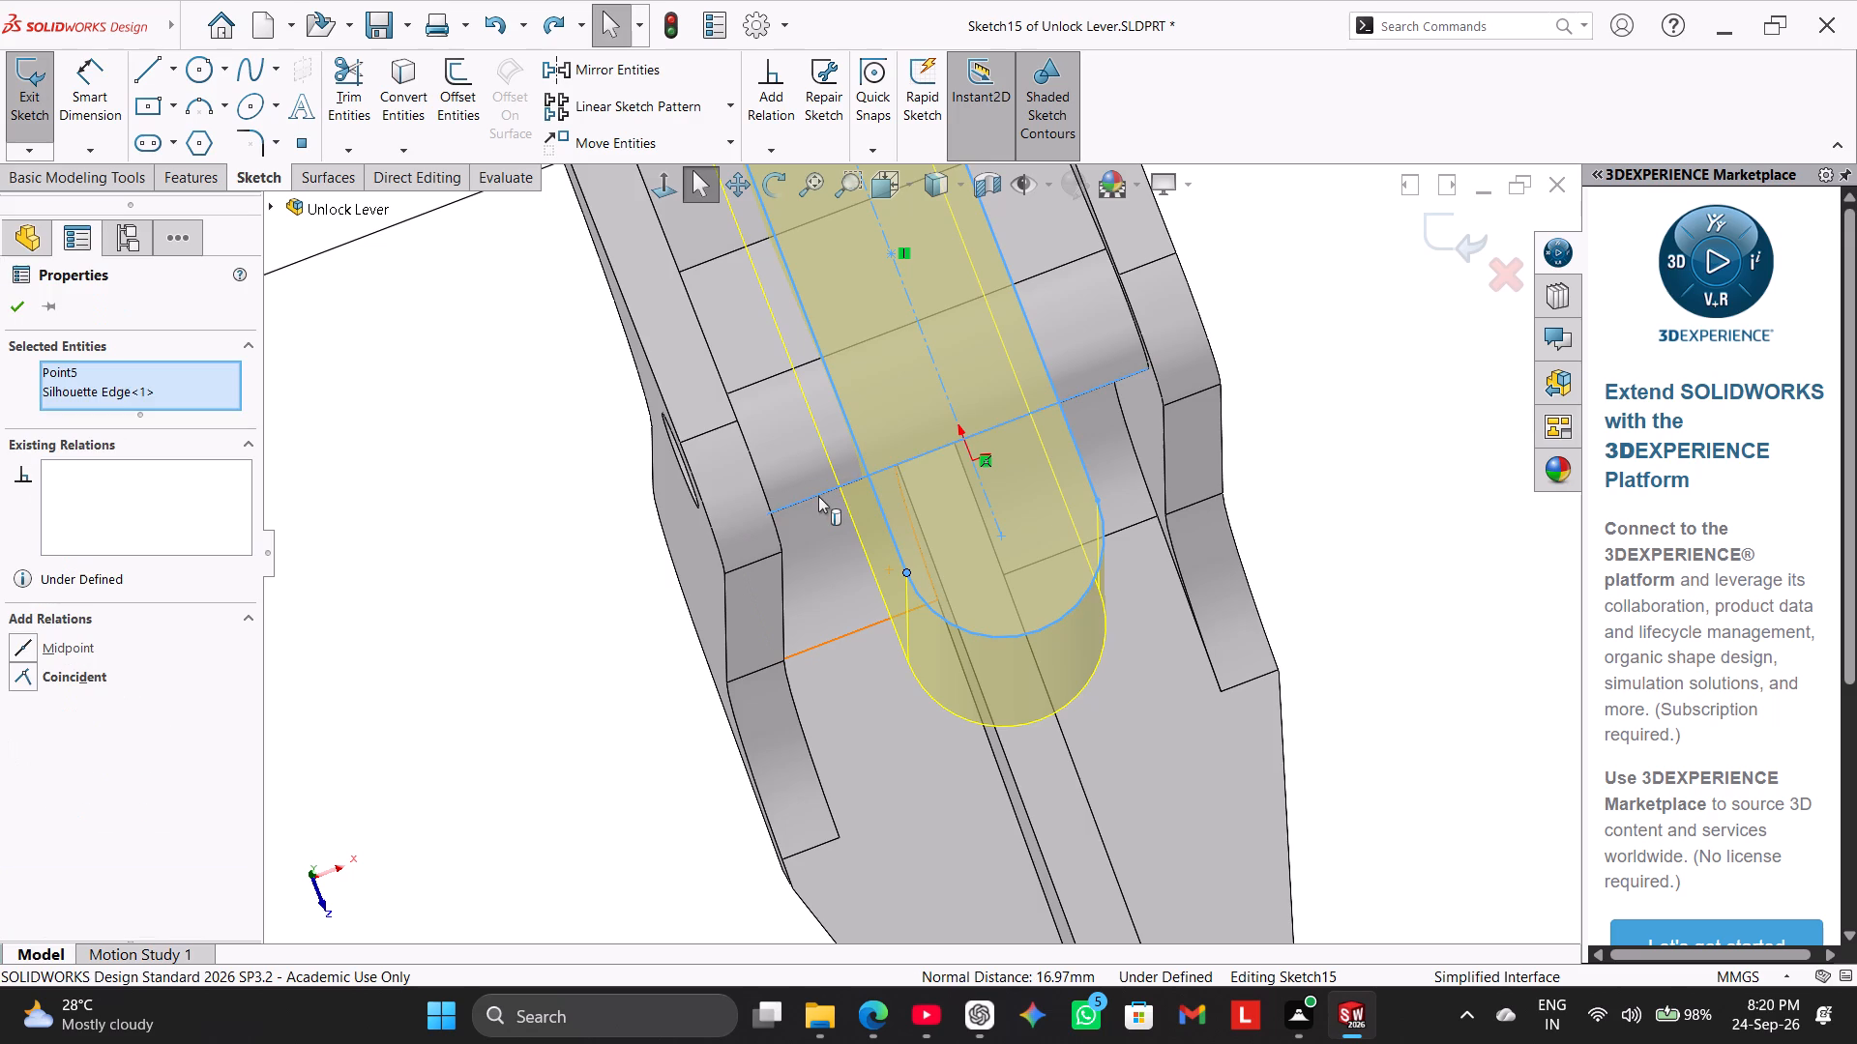
pyautogui.click(86, 673)
pyautogui.click(395, 668)
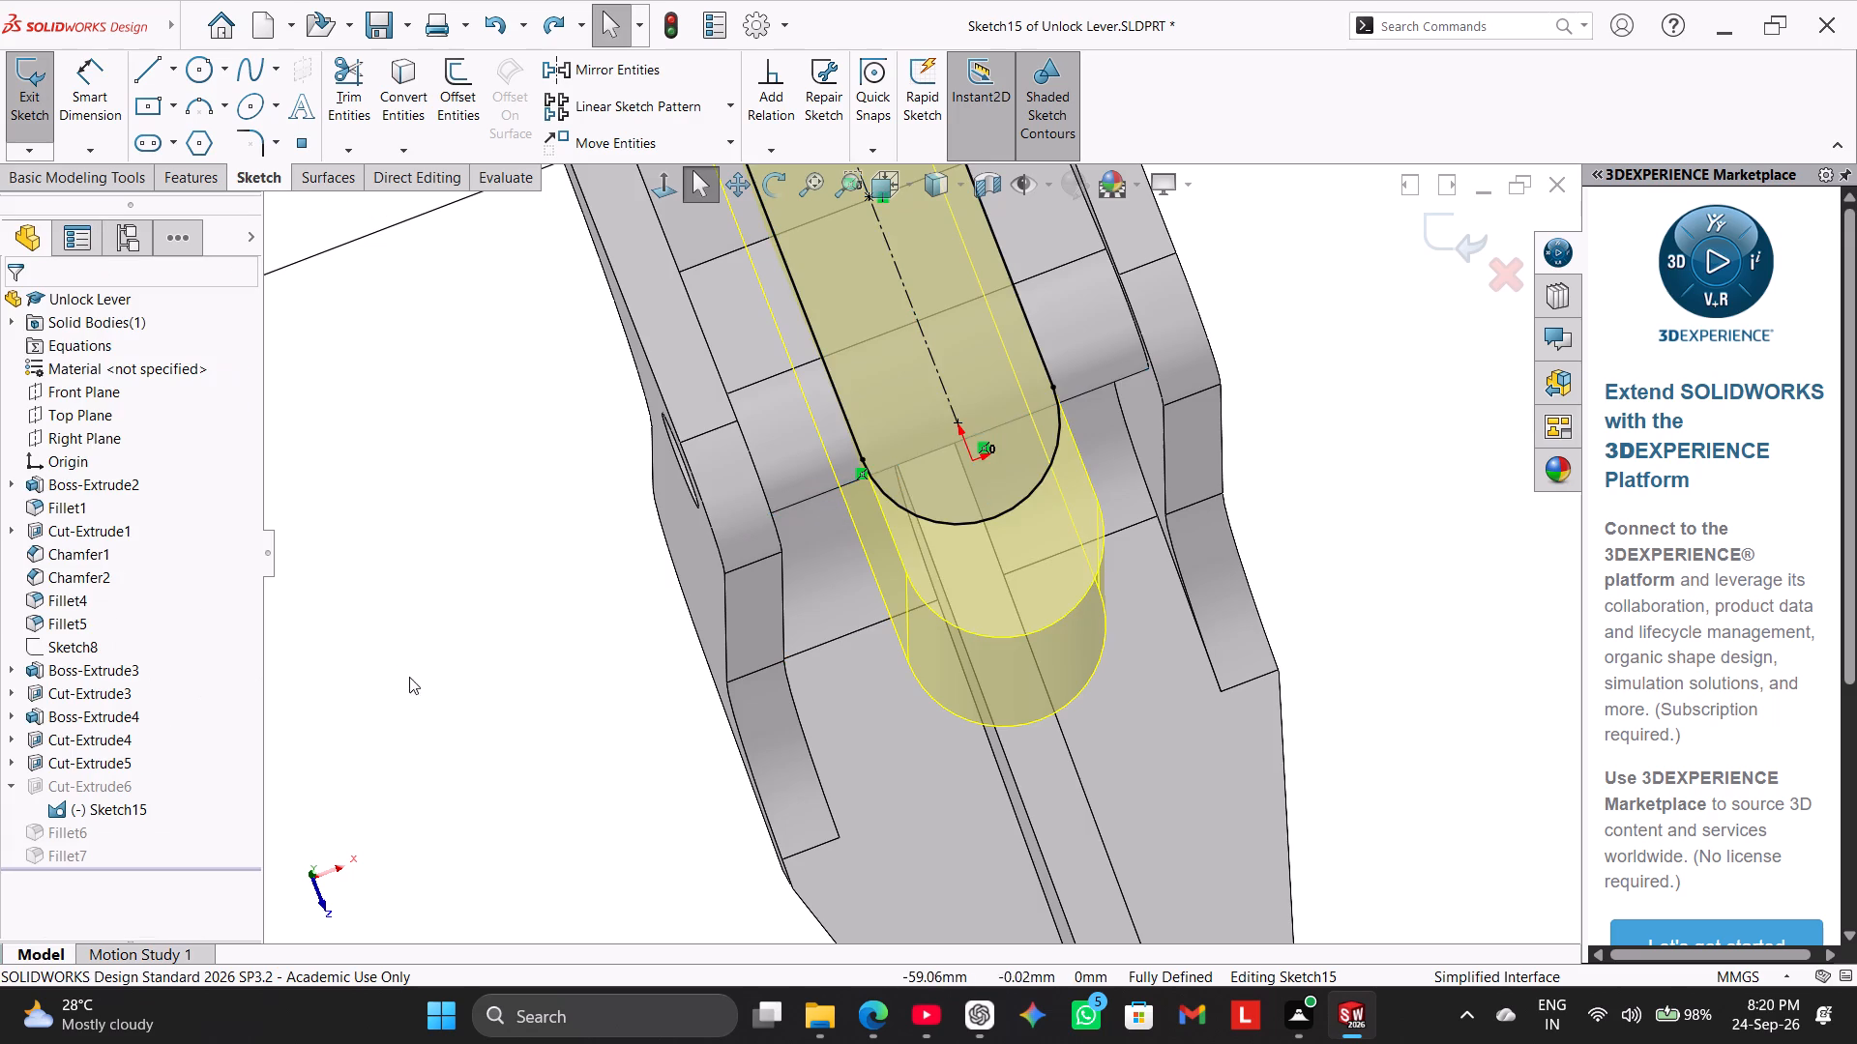
pyautogui.scroll(7, 412, 674)
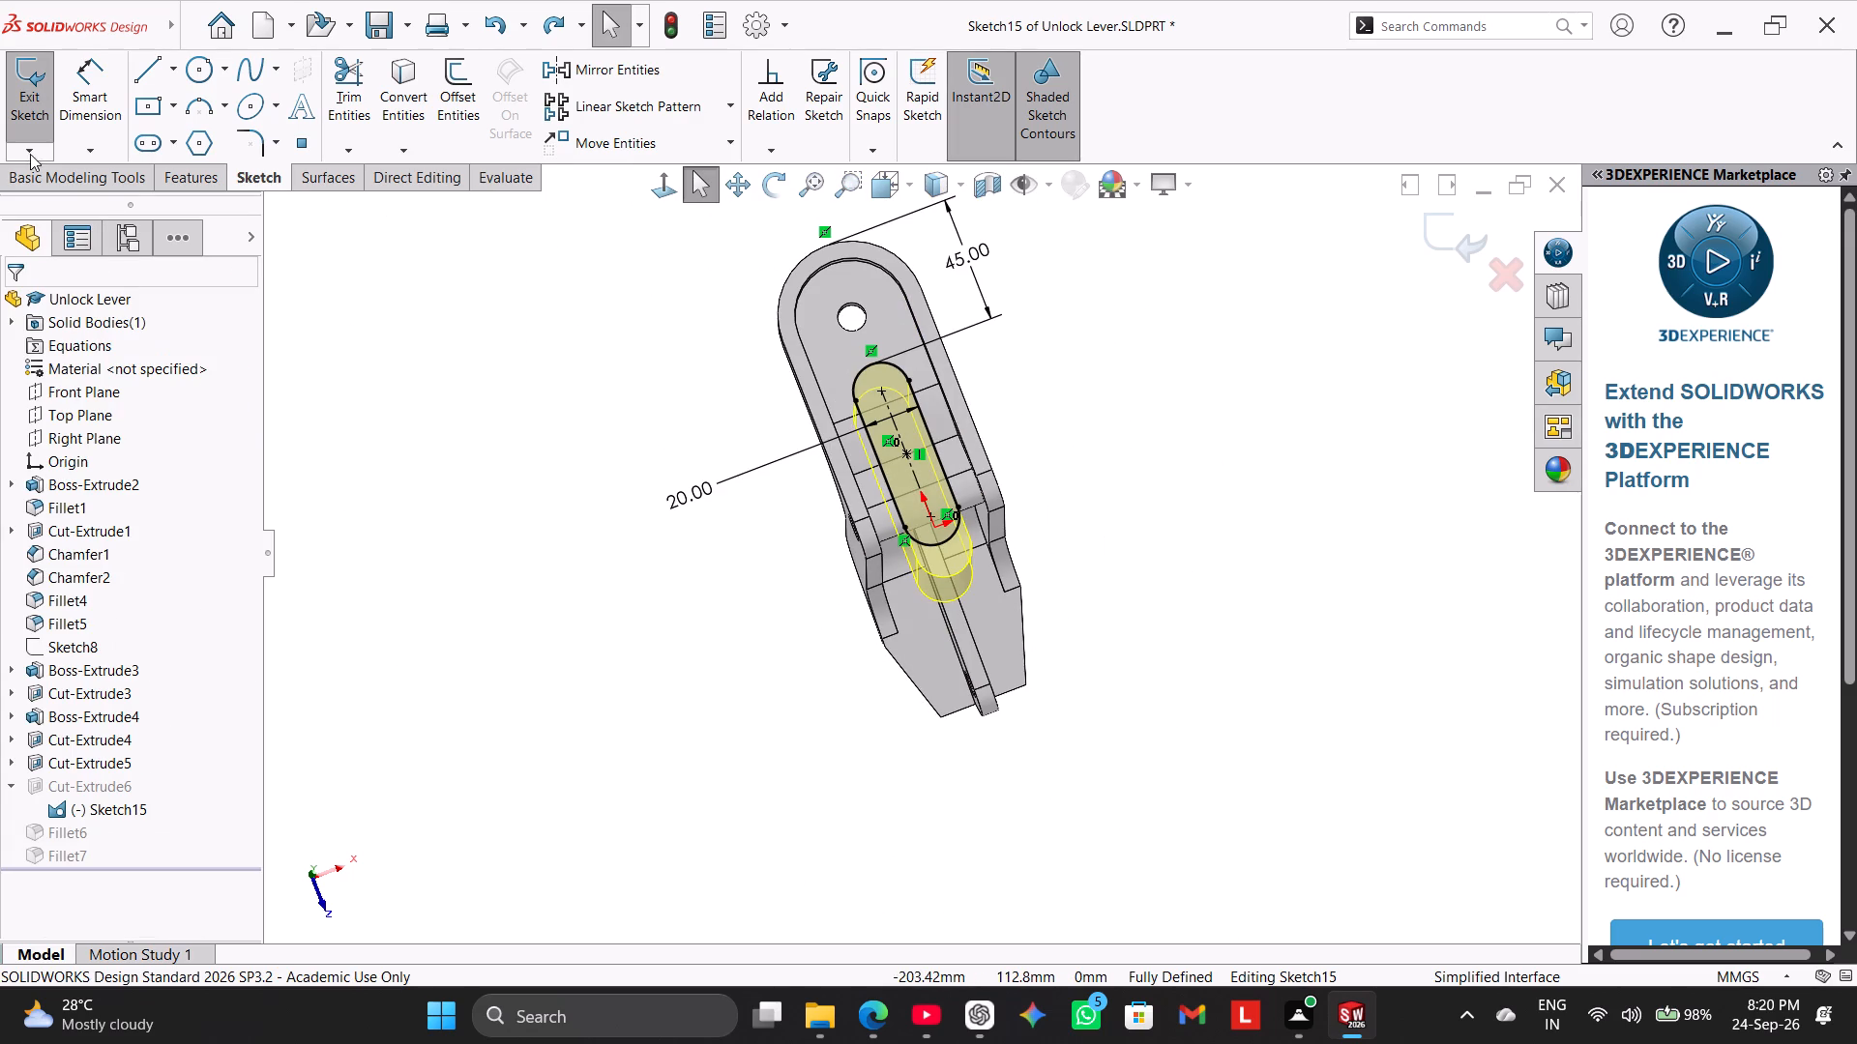
pyautogui.click(26, 128)
# Inspect the rebuilt slot and its fillets from several angles and set the part to the isometric view.
pyautogui.moveTo(655, 521); pyautogui.dragTo(590, 539, button='middle')
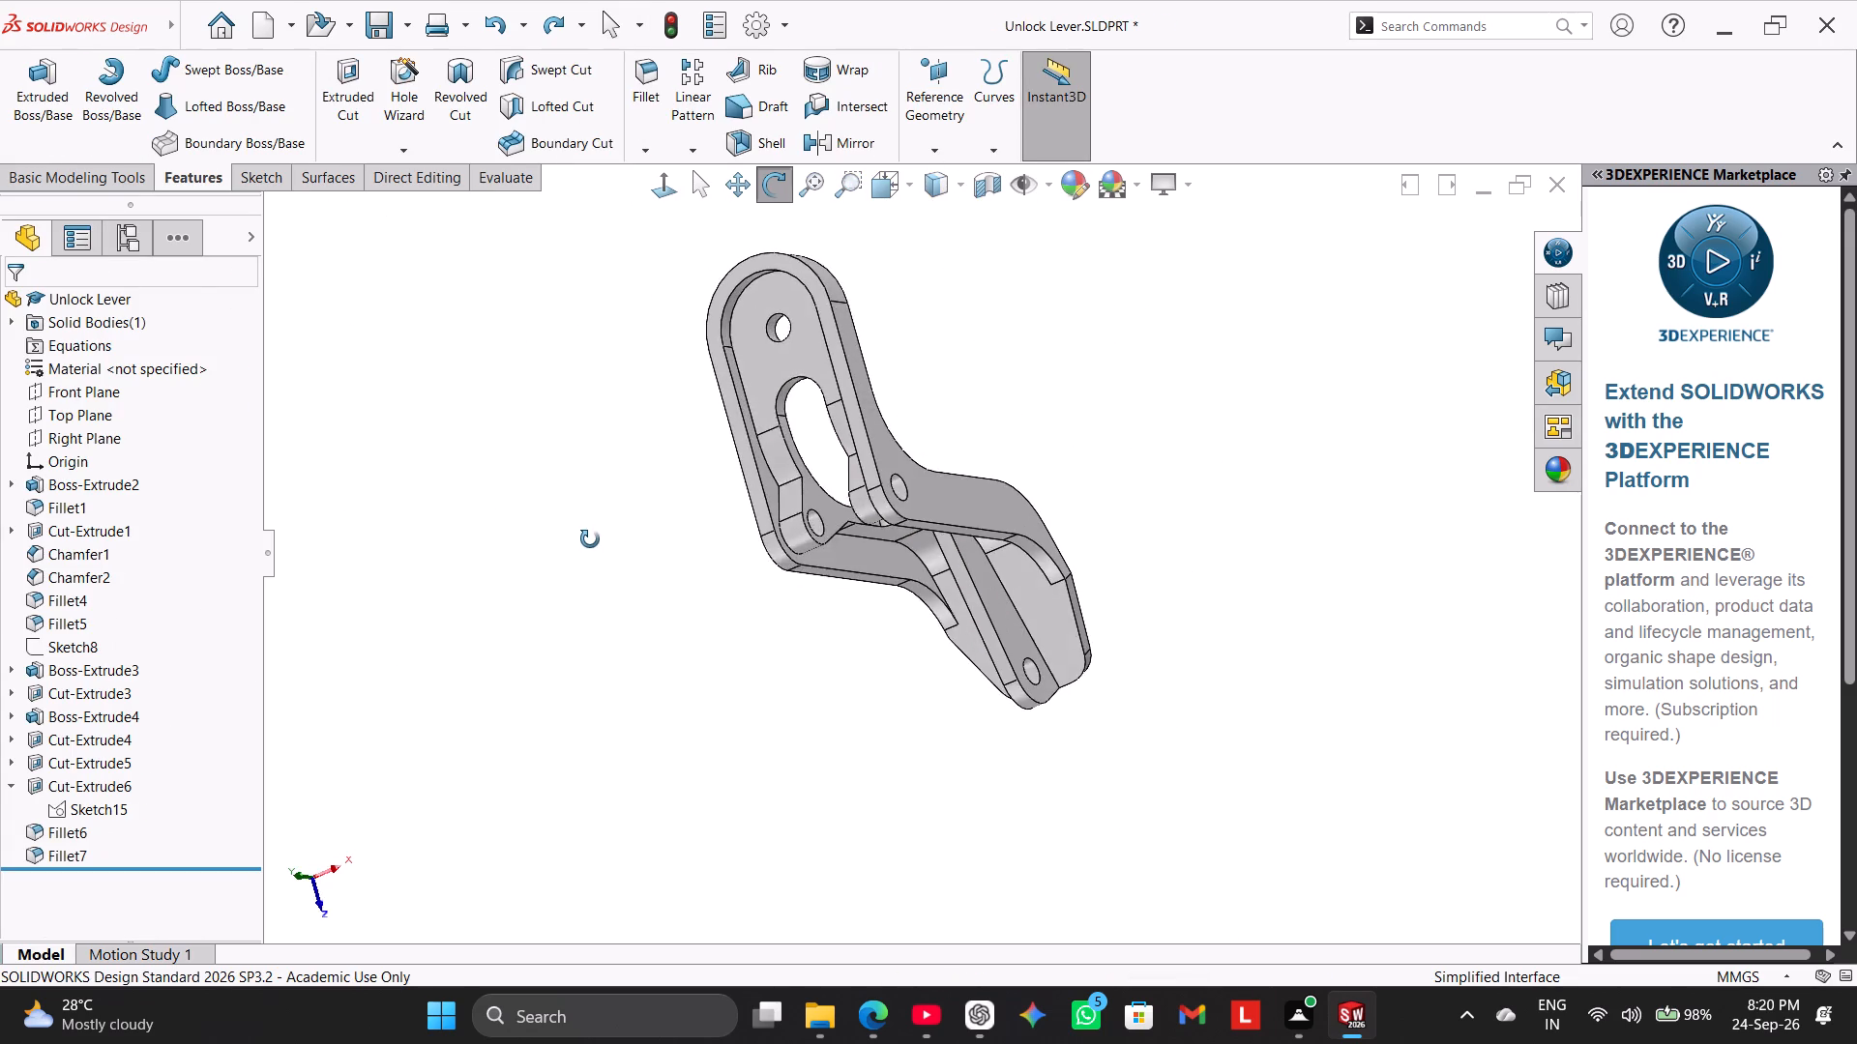
pyautogui.moveTo(590, 539); pyautogui.dragTo(563, 449, button='middle')
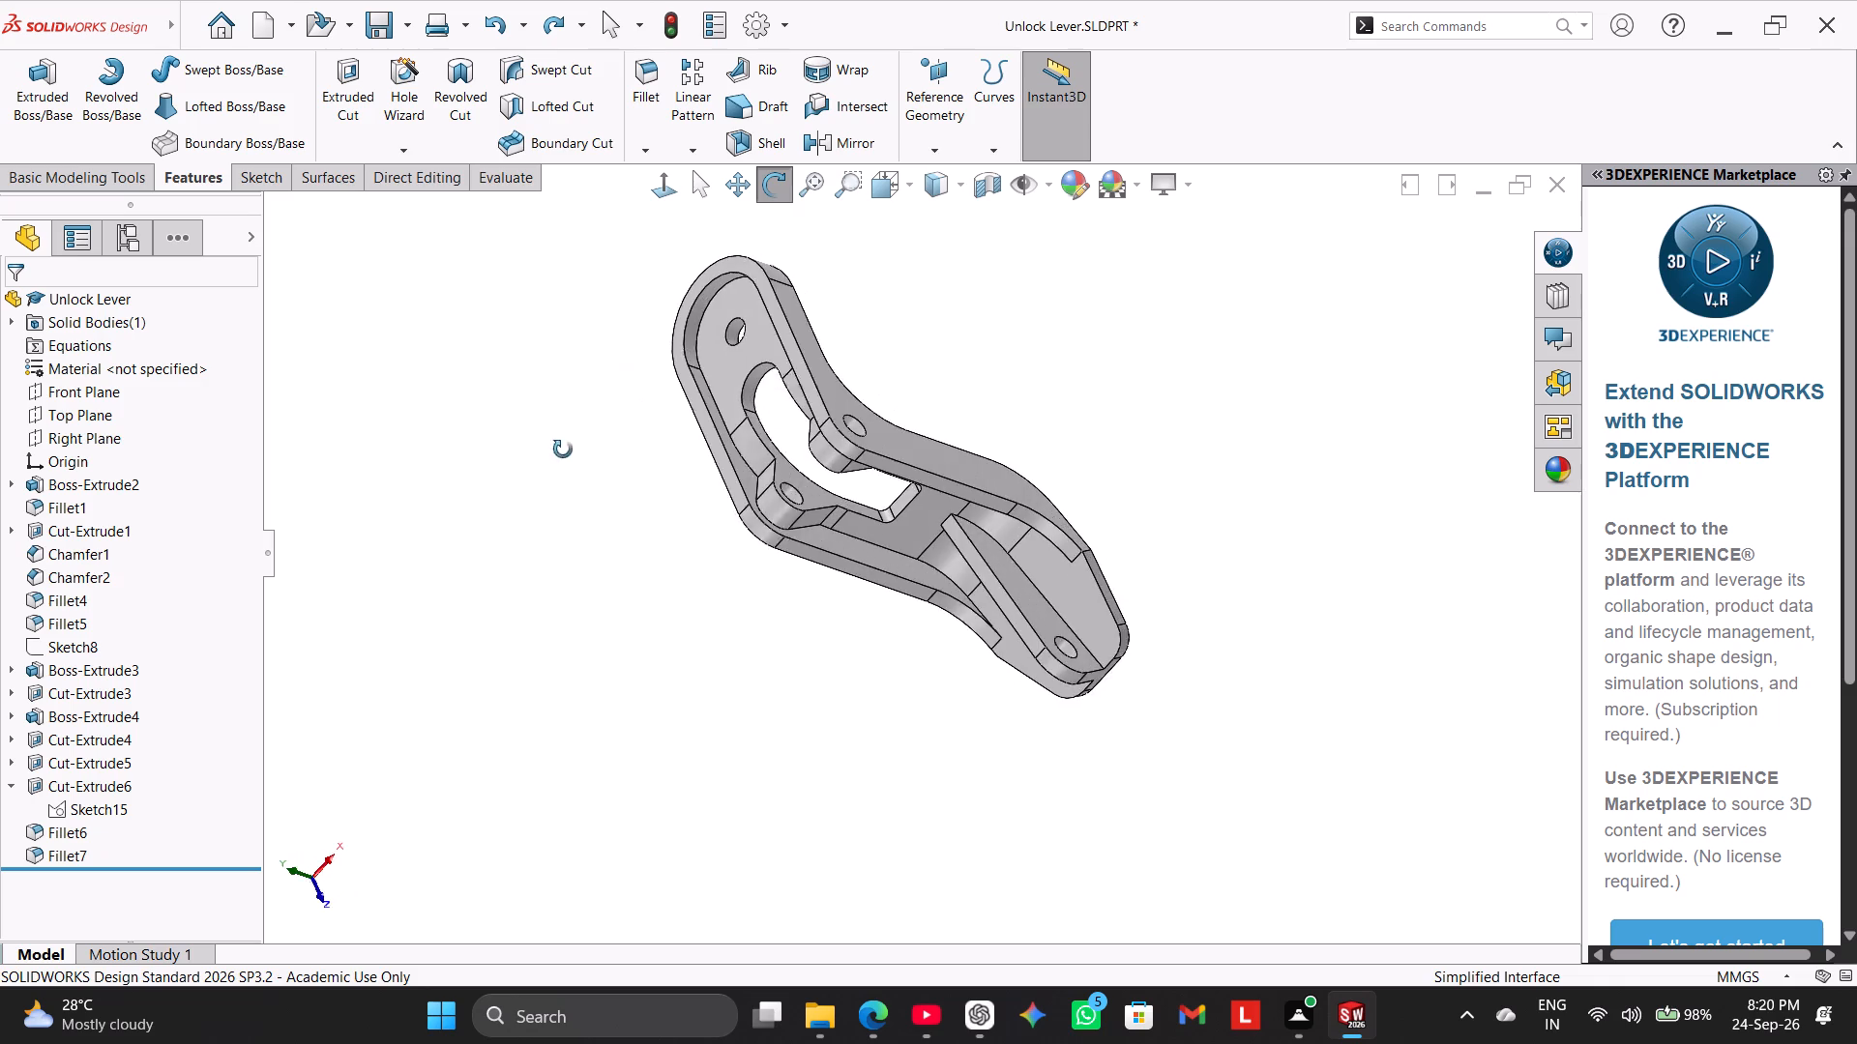
pyautogui.moveTo(563, 449); pyautogui.dragTo(563, 450, button='middle')
pyautogui.moveTo(522, 511); pyautogui.dragTo(616, 415, button='right')
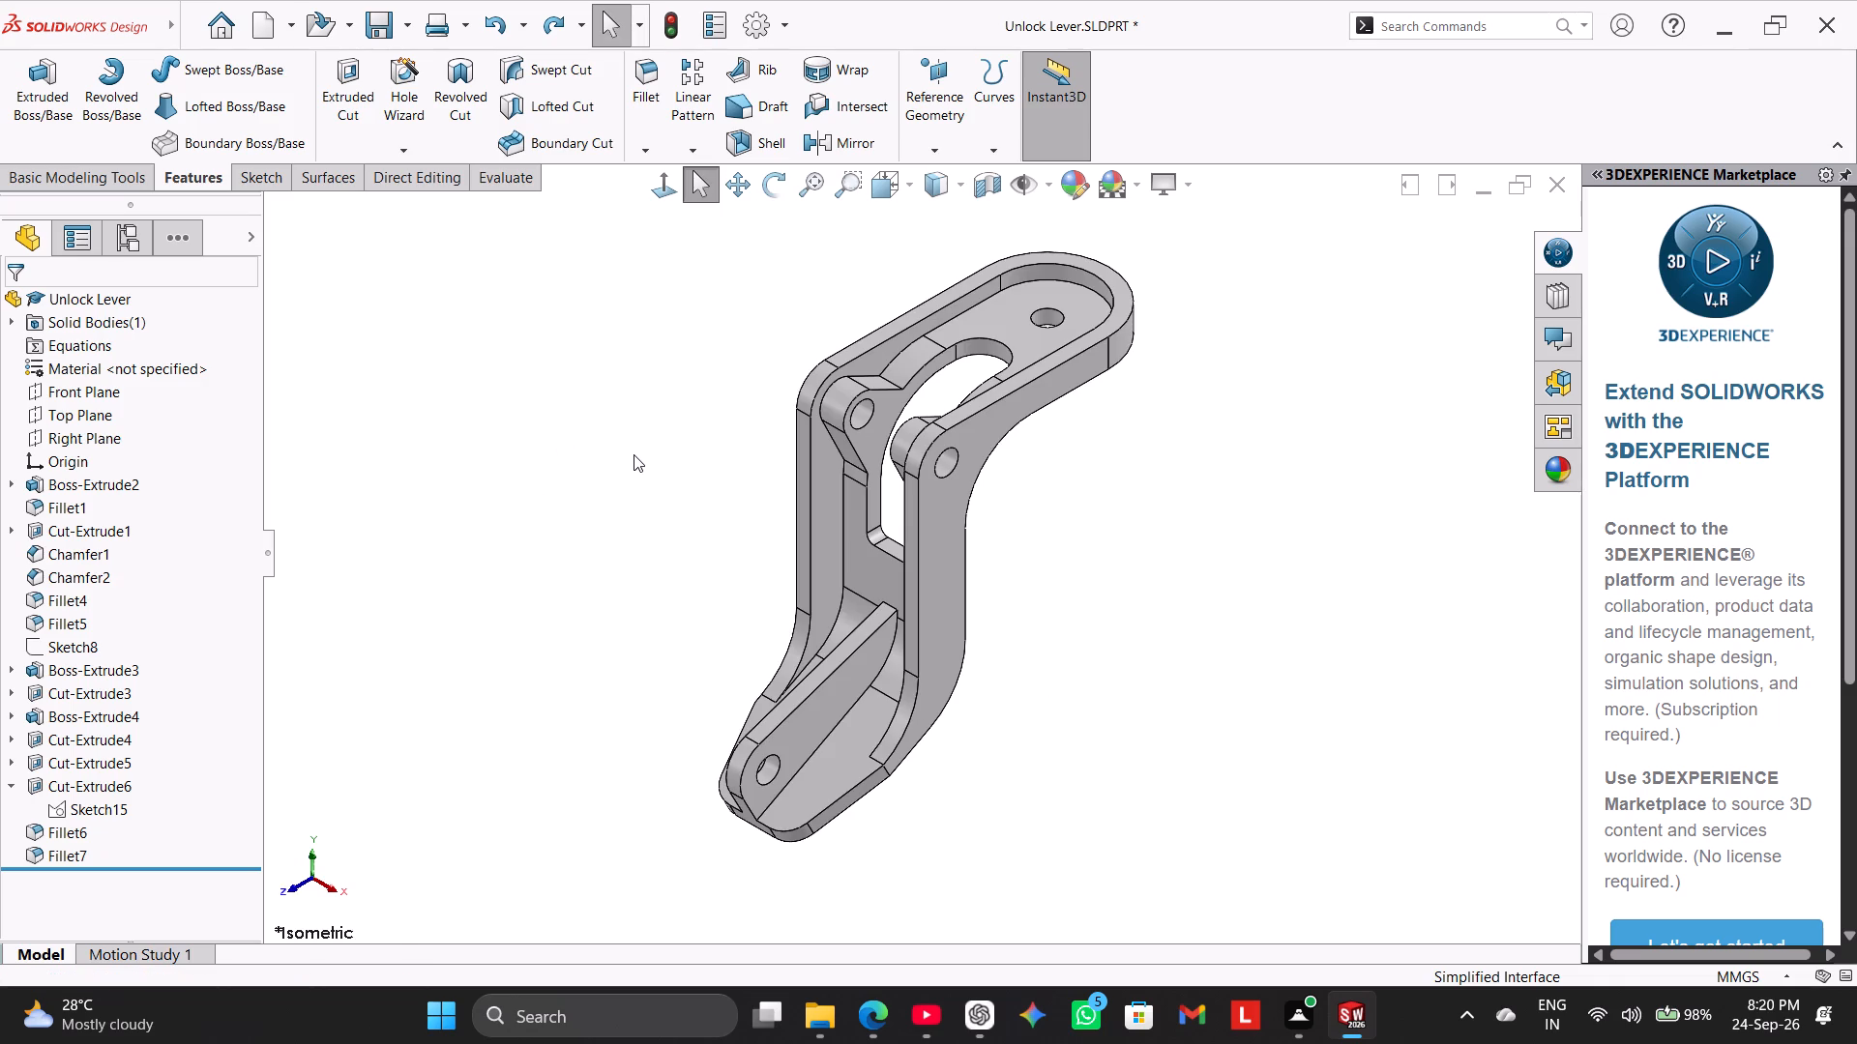
pyautogui.moveTo(571, 512); pyautogui.dragTo(571, 511, button='right')
pyautogui.moveTo(571, 511); pyautogui.dragTo(645, 438, button='right')
pyautogui.moveTo(575, 537); pyautogui.dragTo(721, 373, button='right')
# Apply a bright green colour (RGB 0, 255, 0) to the whole Unlock Lever part and keep the isometric view.
pyautogui.click(1068, 188)
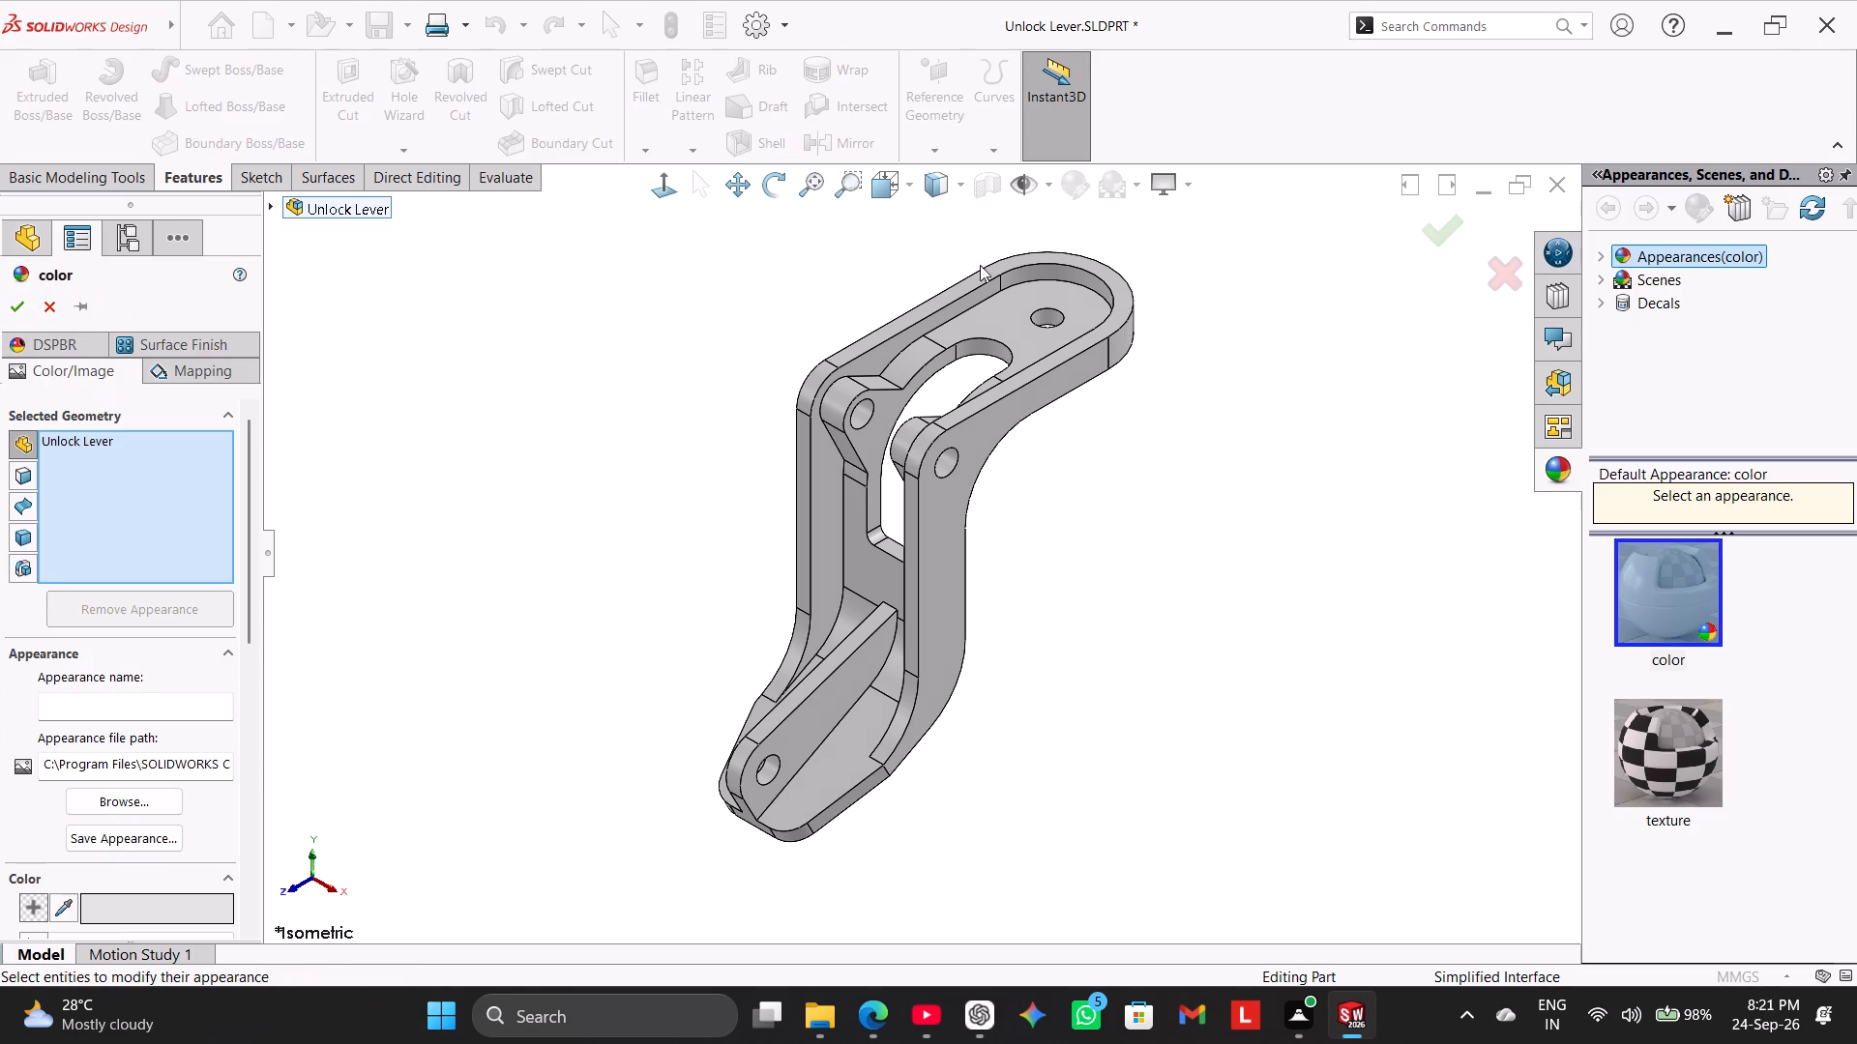
pyautogui.moveTo(251, 583); pyautogui.dragTo(246, 747)
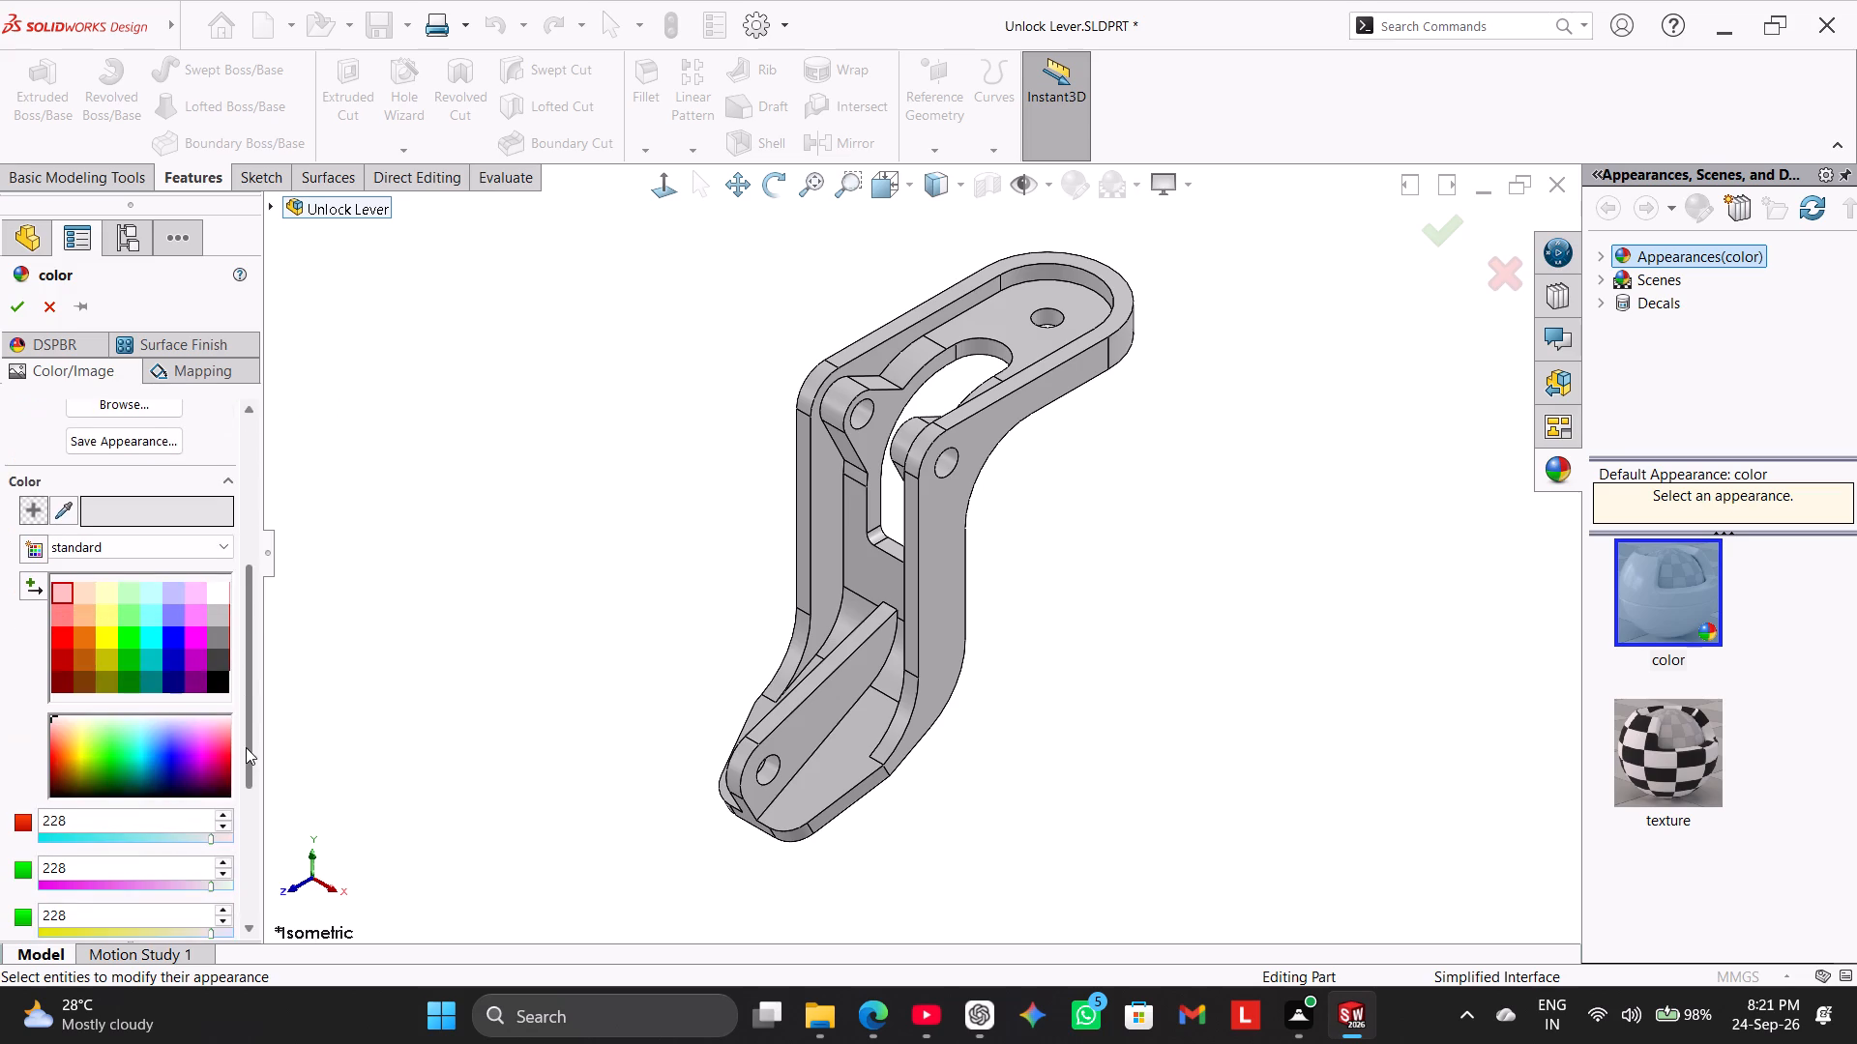
pyautogui.moveTo(246, 747); pyautogui.dragTo(244, 747)
pyautogui.click(126, 637)
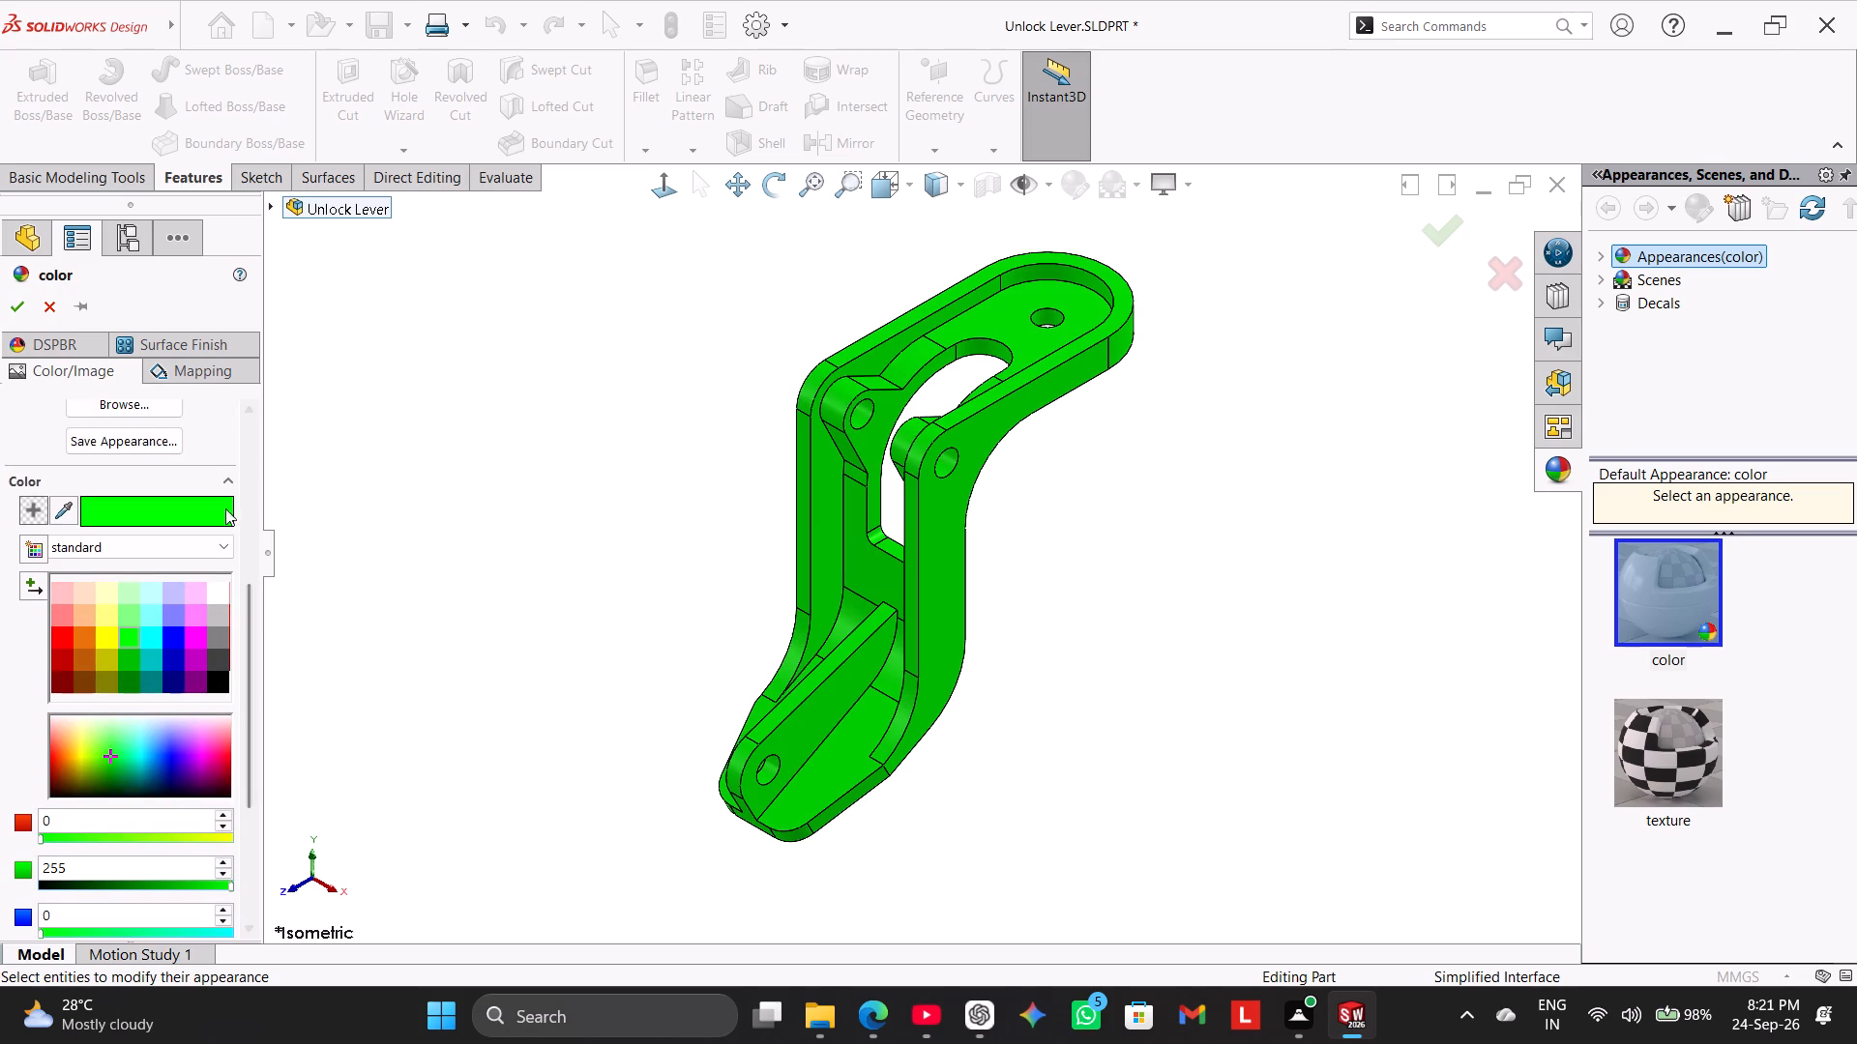
pyautogui.click(15, 304)
pyautogui.moveTo(347, 490); pyautogui.dragTo(609, 301, button='right')
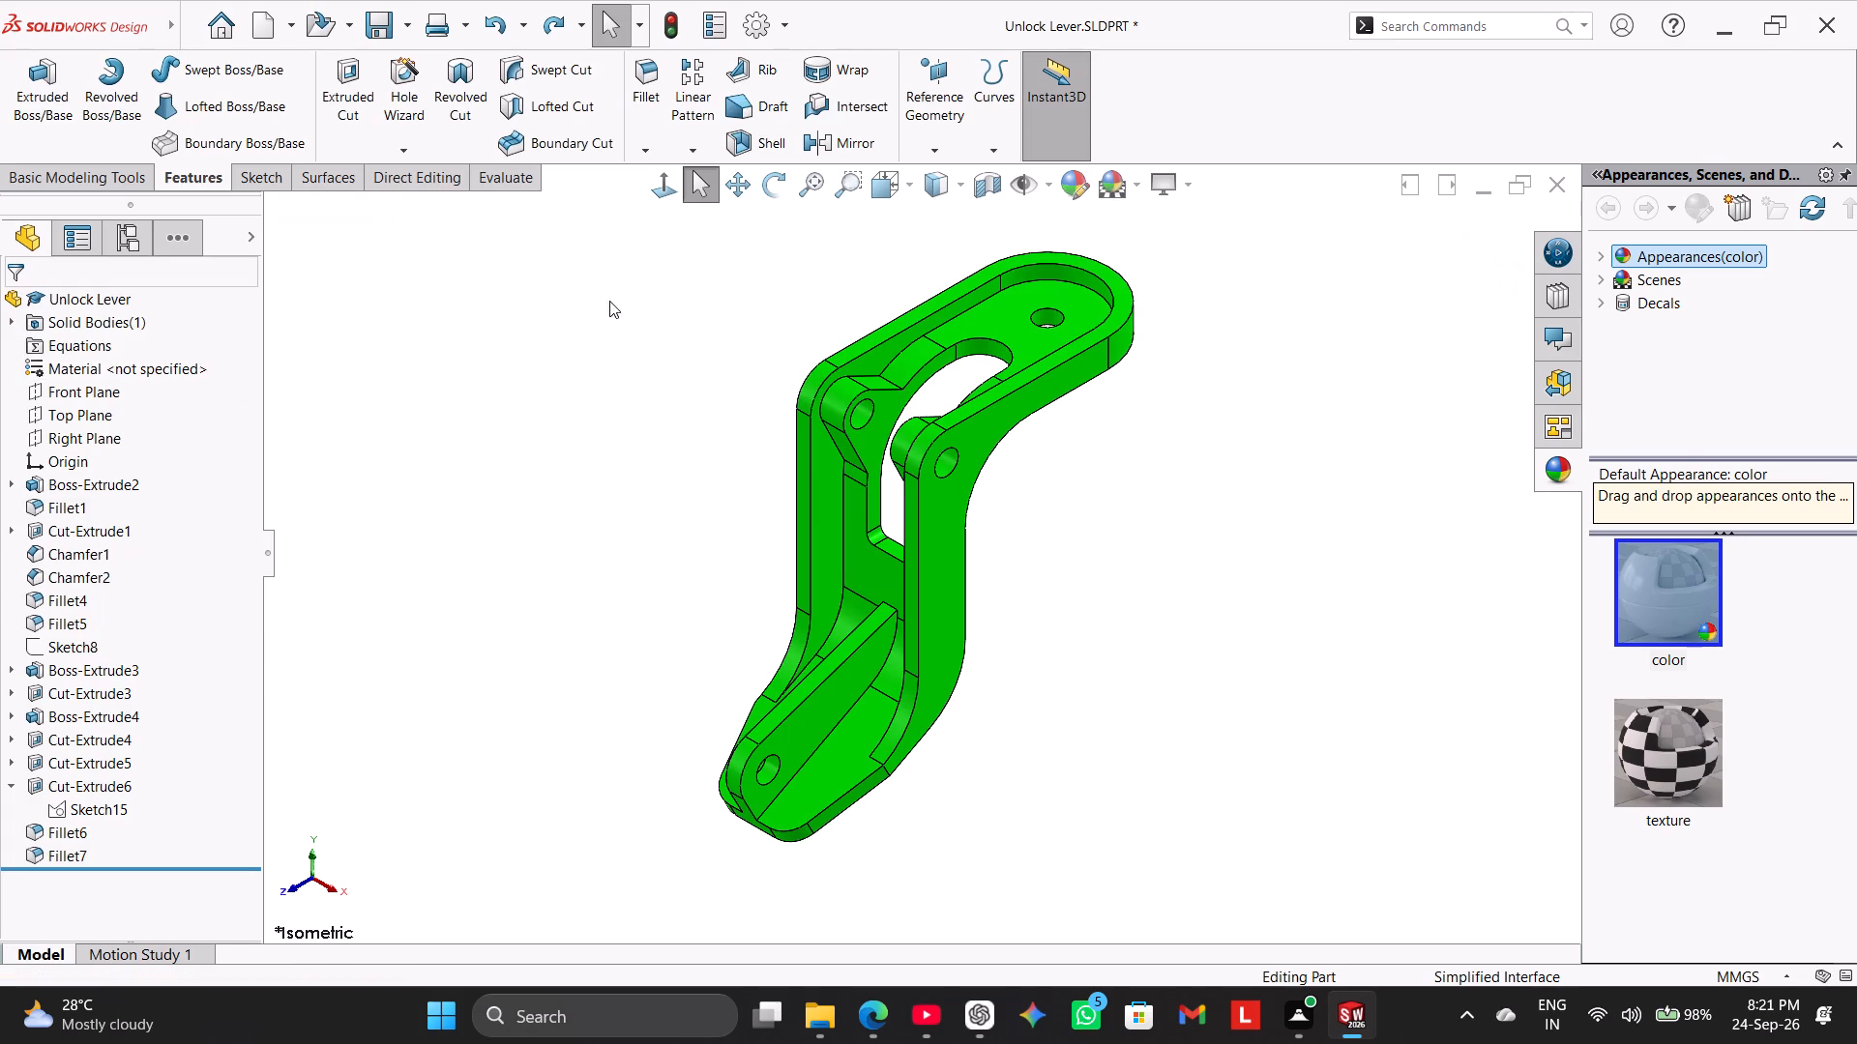
pyautogui.moveTo(609, 301); pyautogui.dragTo(605, 301, button='right')
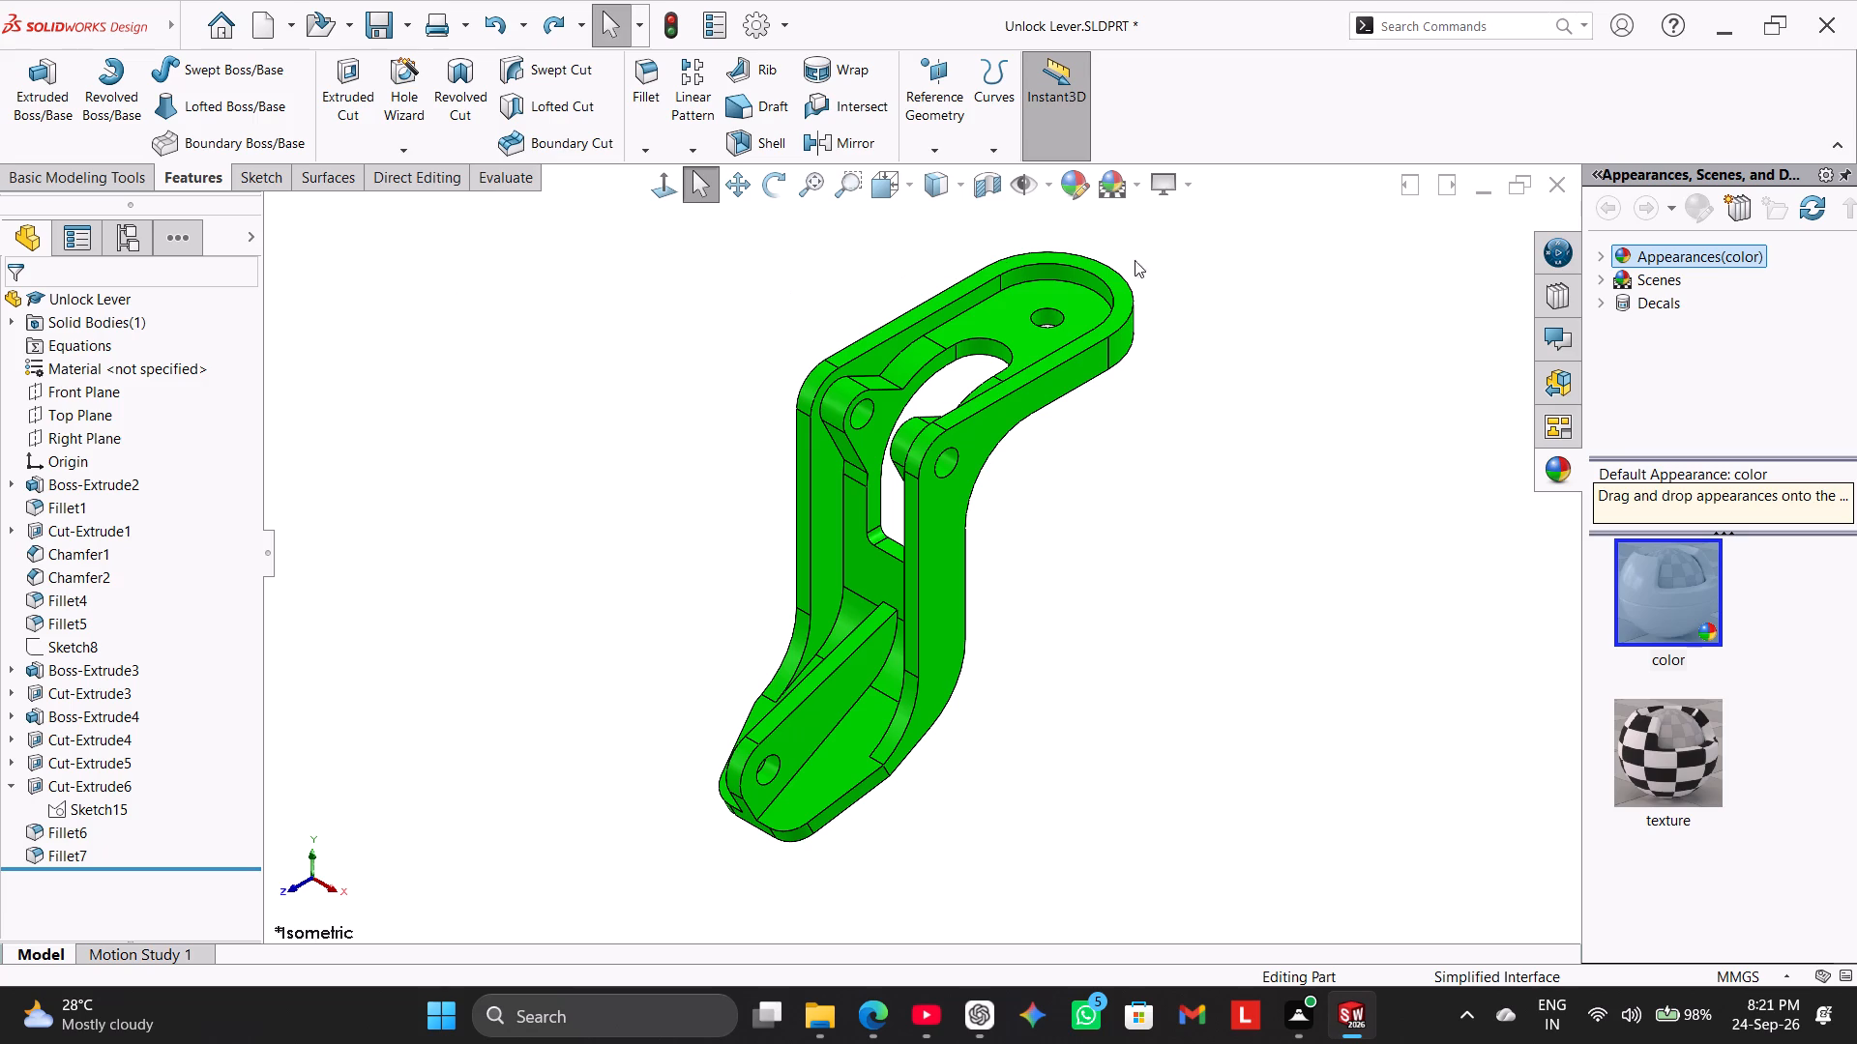
# Save the part as Unlock Lever.SLDPRT in the Internship Works folder, replacing the existing file.
pyautogui.click(1568, 249)
pyautogui.moveTo(592, 463); pyautogui.dragTo(723, 338, button='right')
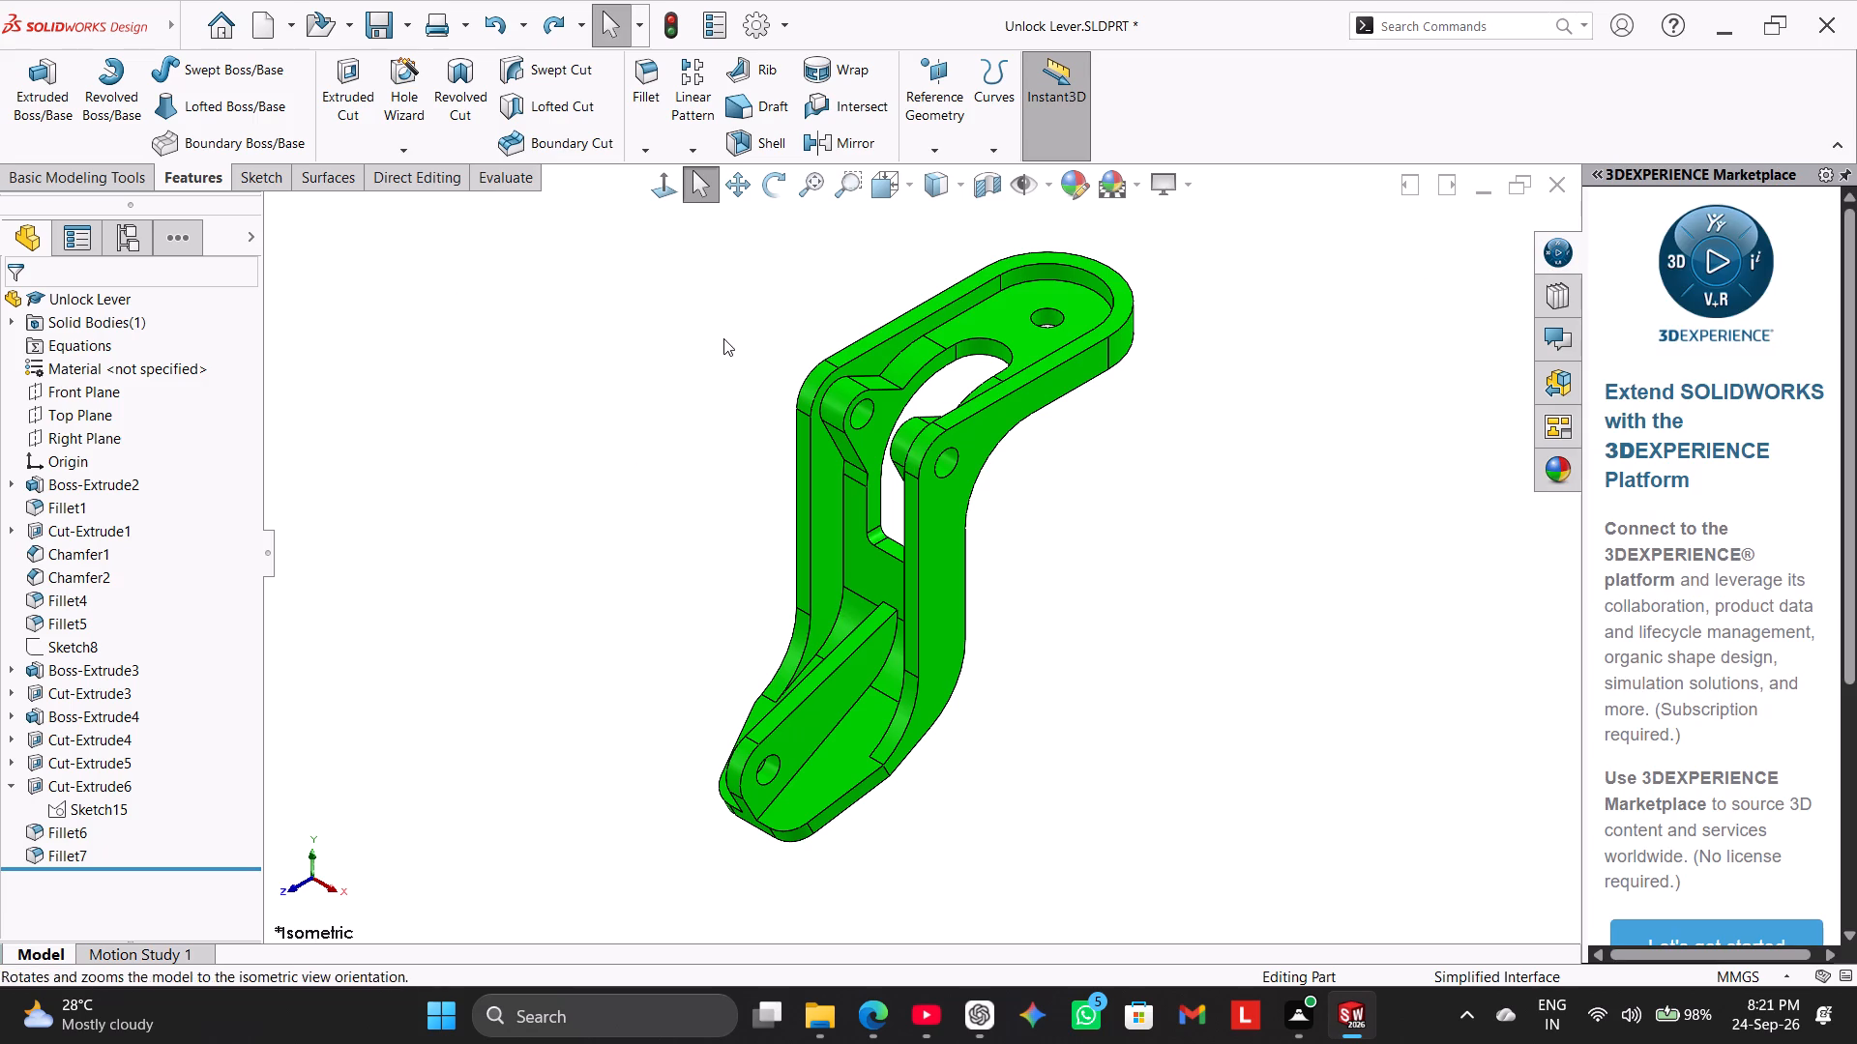
pyautogui.moveTo(723, 338); pyautogui.dragTo(728, 333, button='right')
pyautogui.click(401, 19)
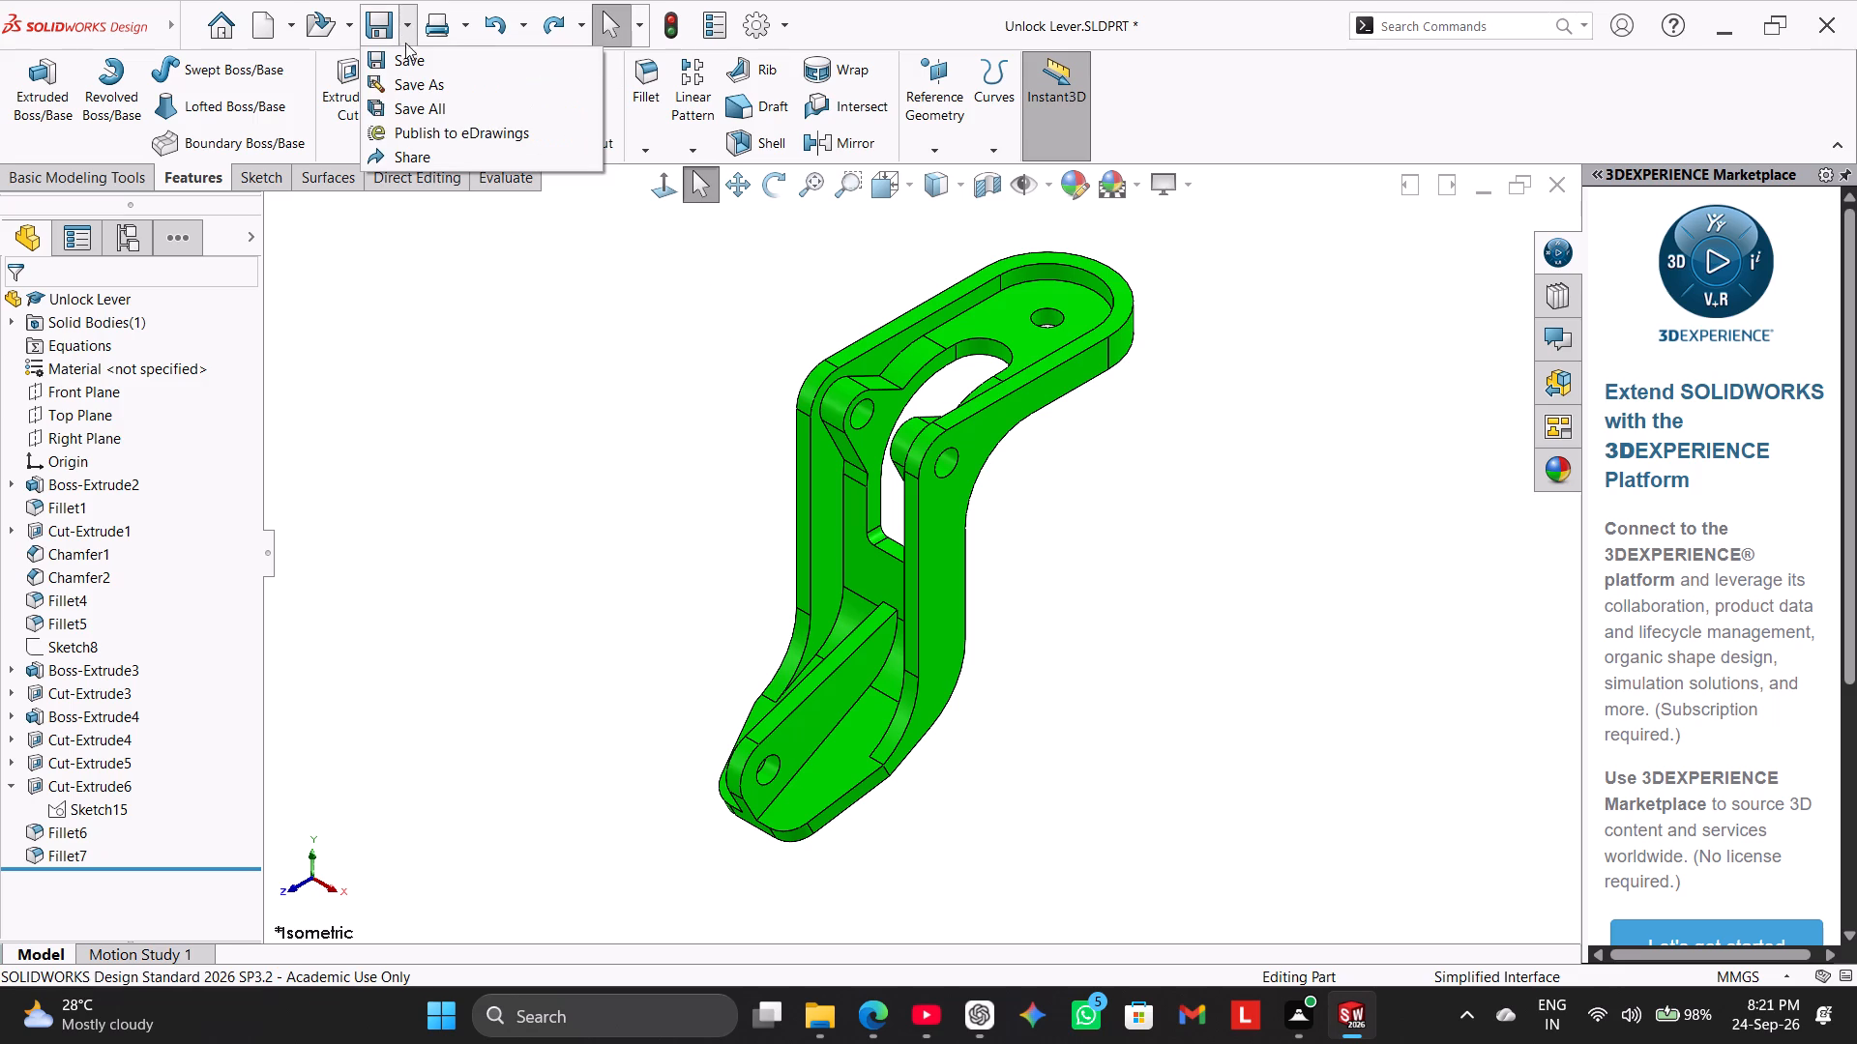
pyautogui.click(419, 77)
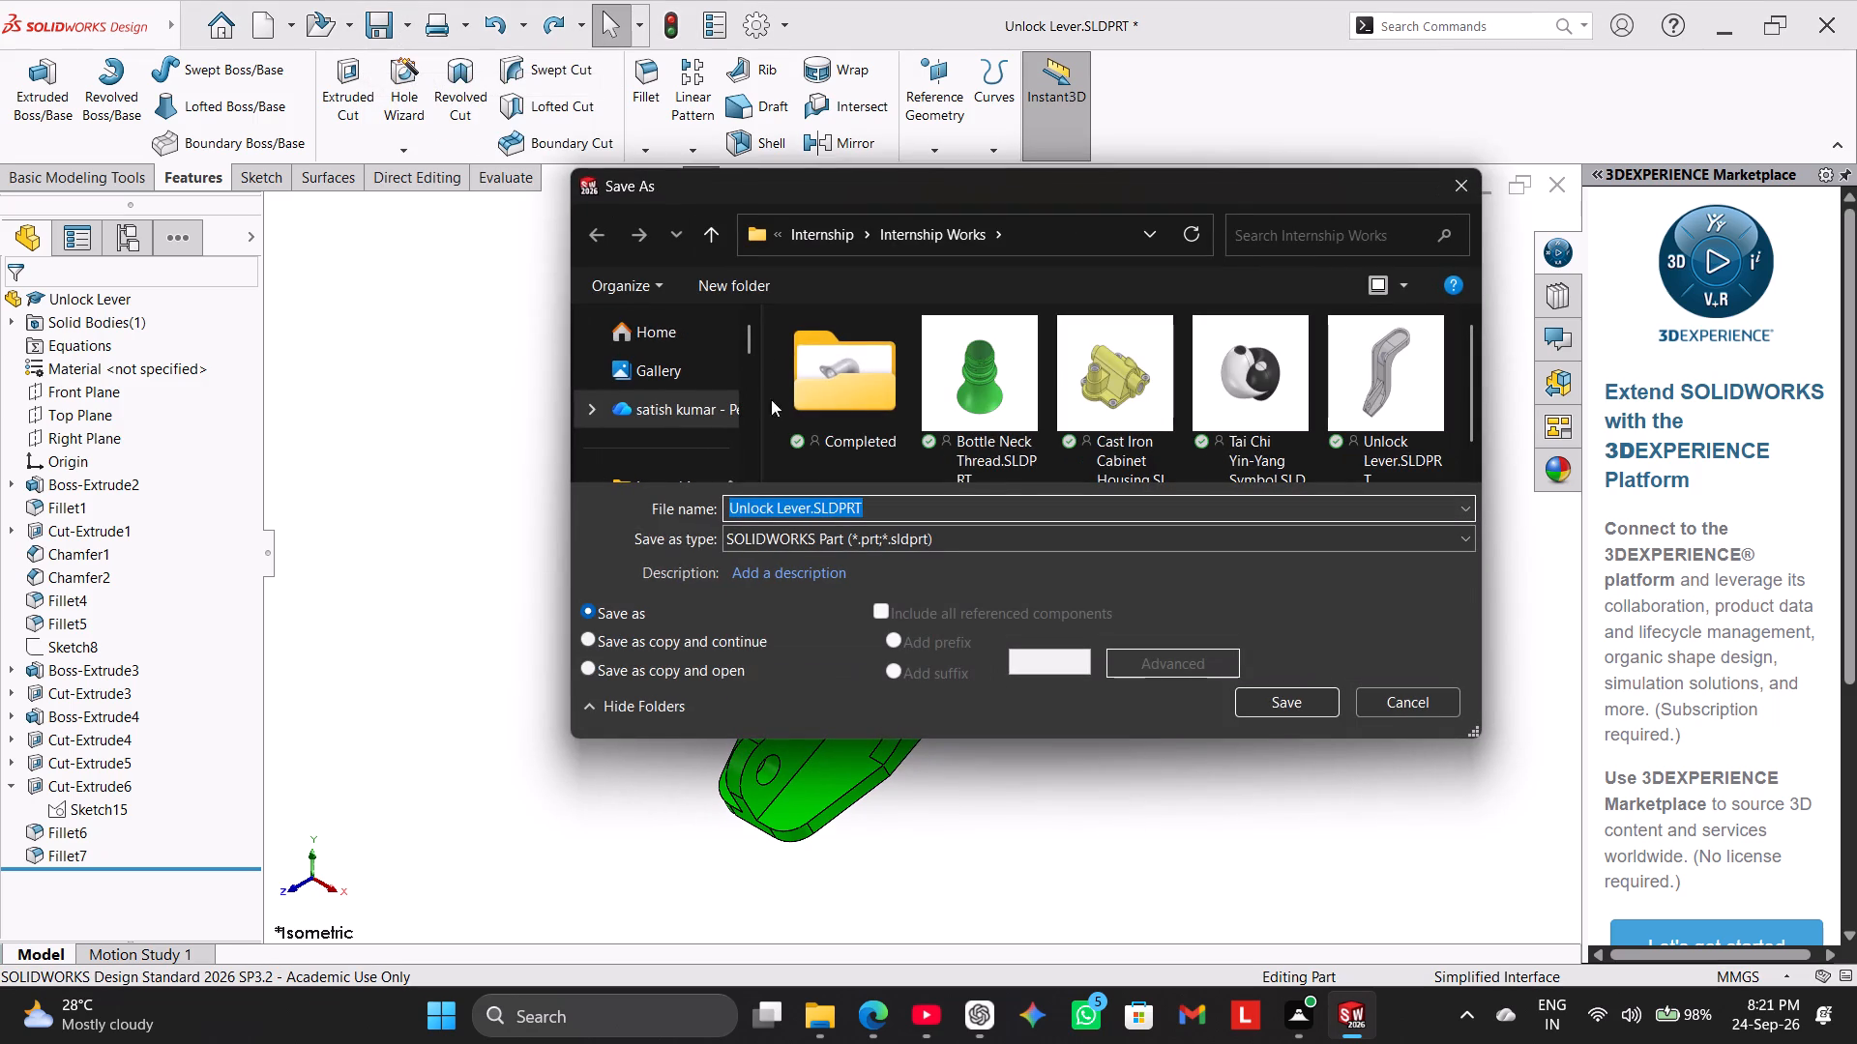
pyautogui.click(1270, 694)
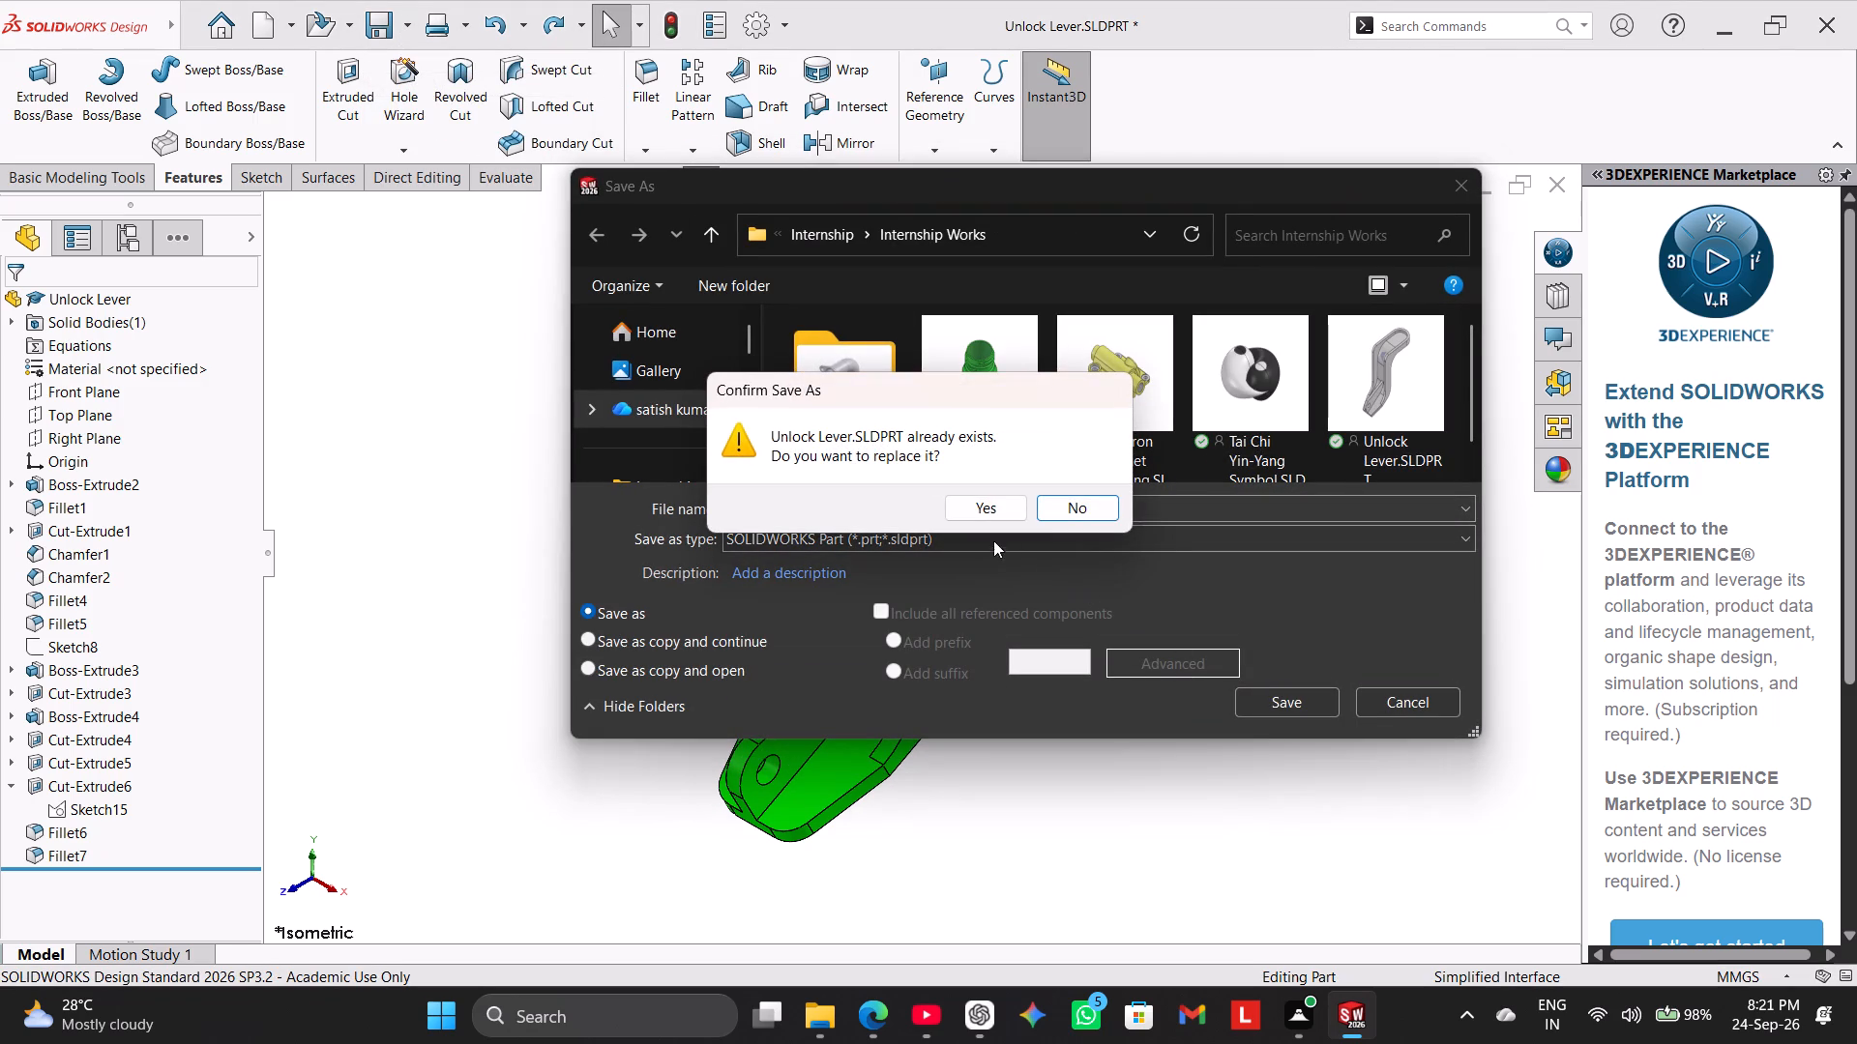
pyautogui.click(984, 504)
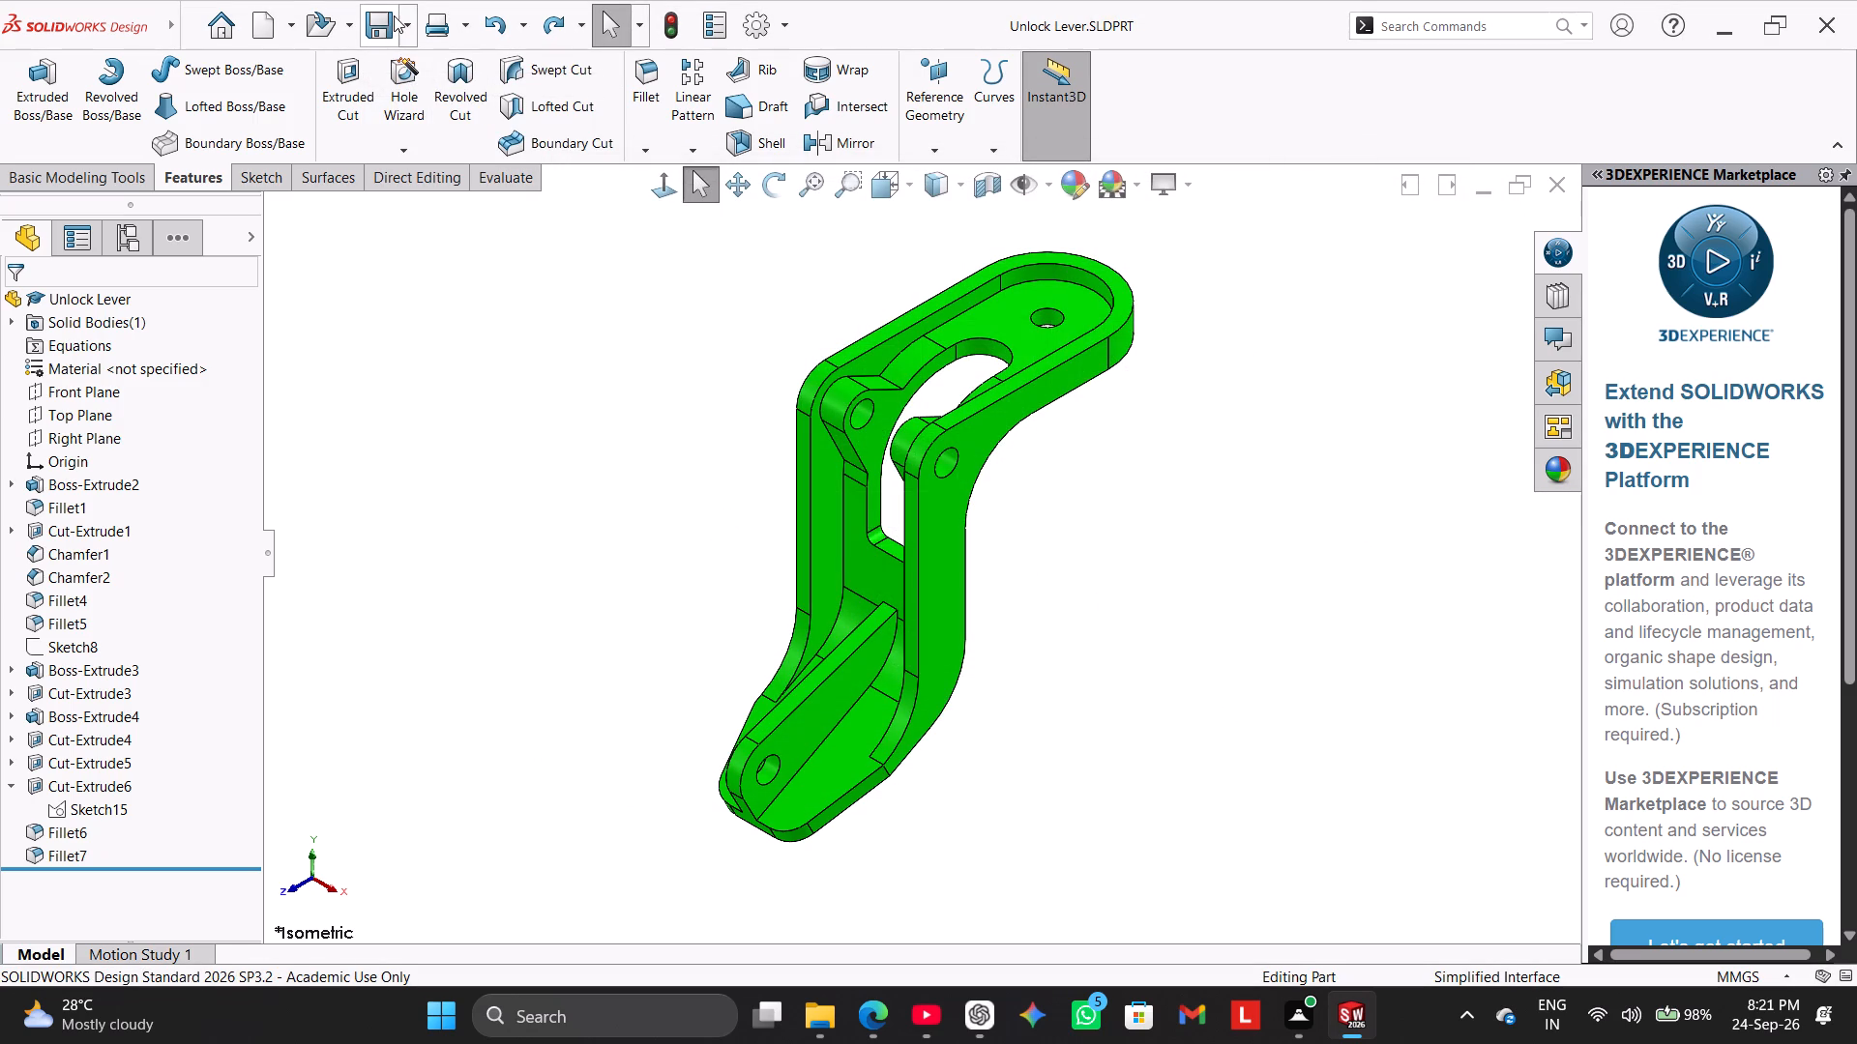
# Export the part as Unlock Lever.pdf in Adobe Portable Document Format to the Internship Works folder.
pyautogui.click(402, 22)
pyautogui.click(432, 84)
pyautogui.click(1269, 543)
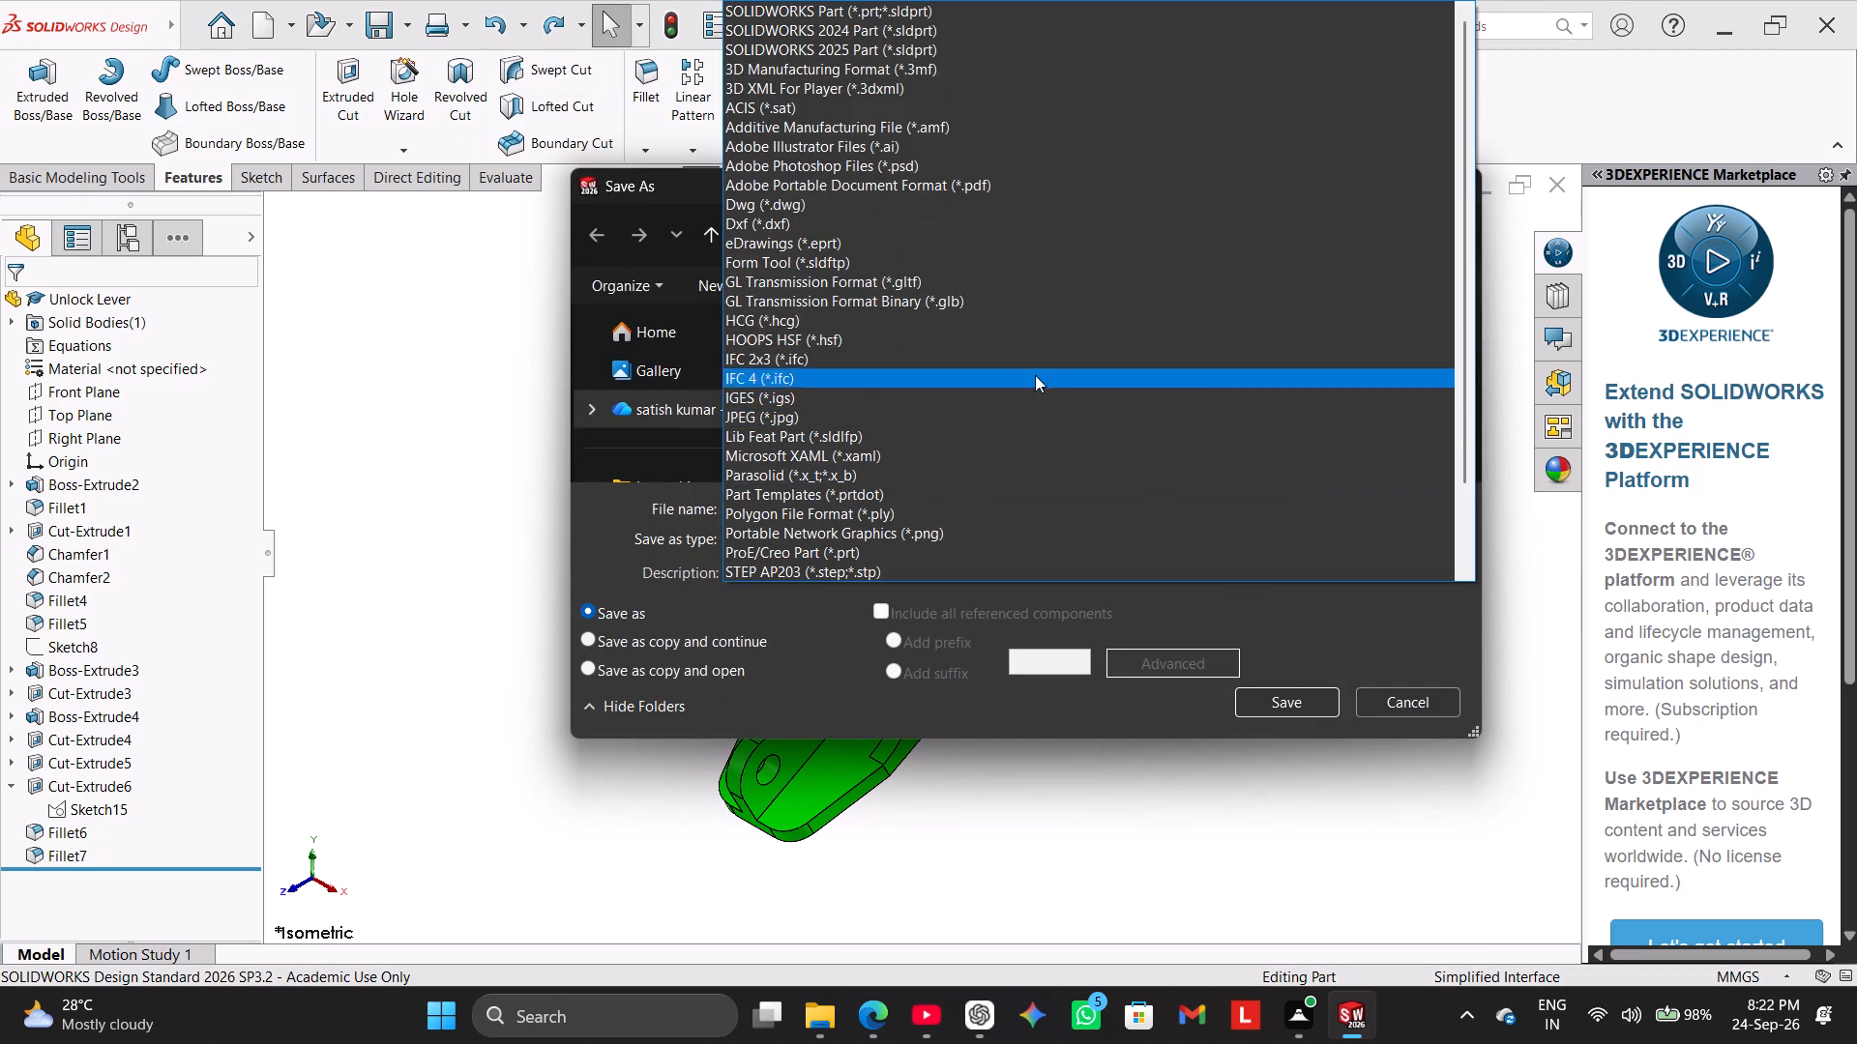
pyautogui.click(984, 190)
pyautogui.click(1279, 737)
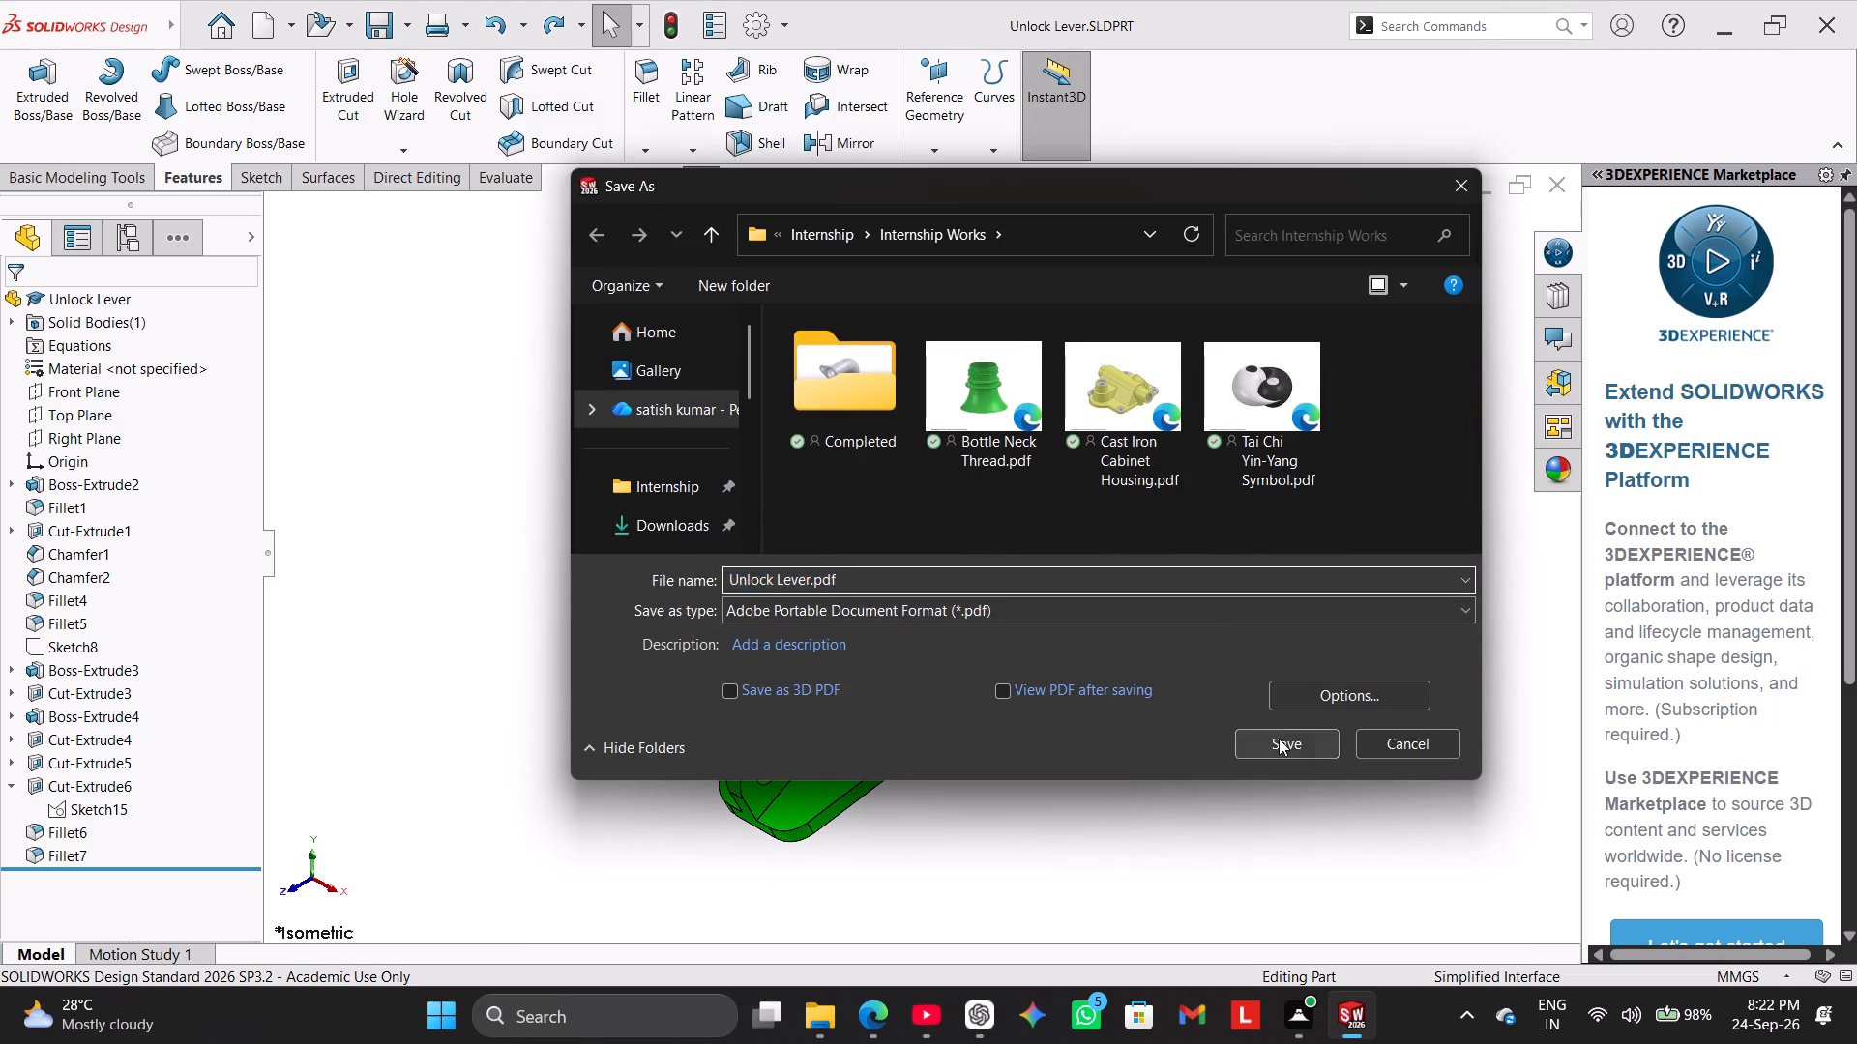